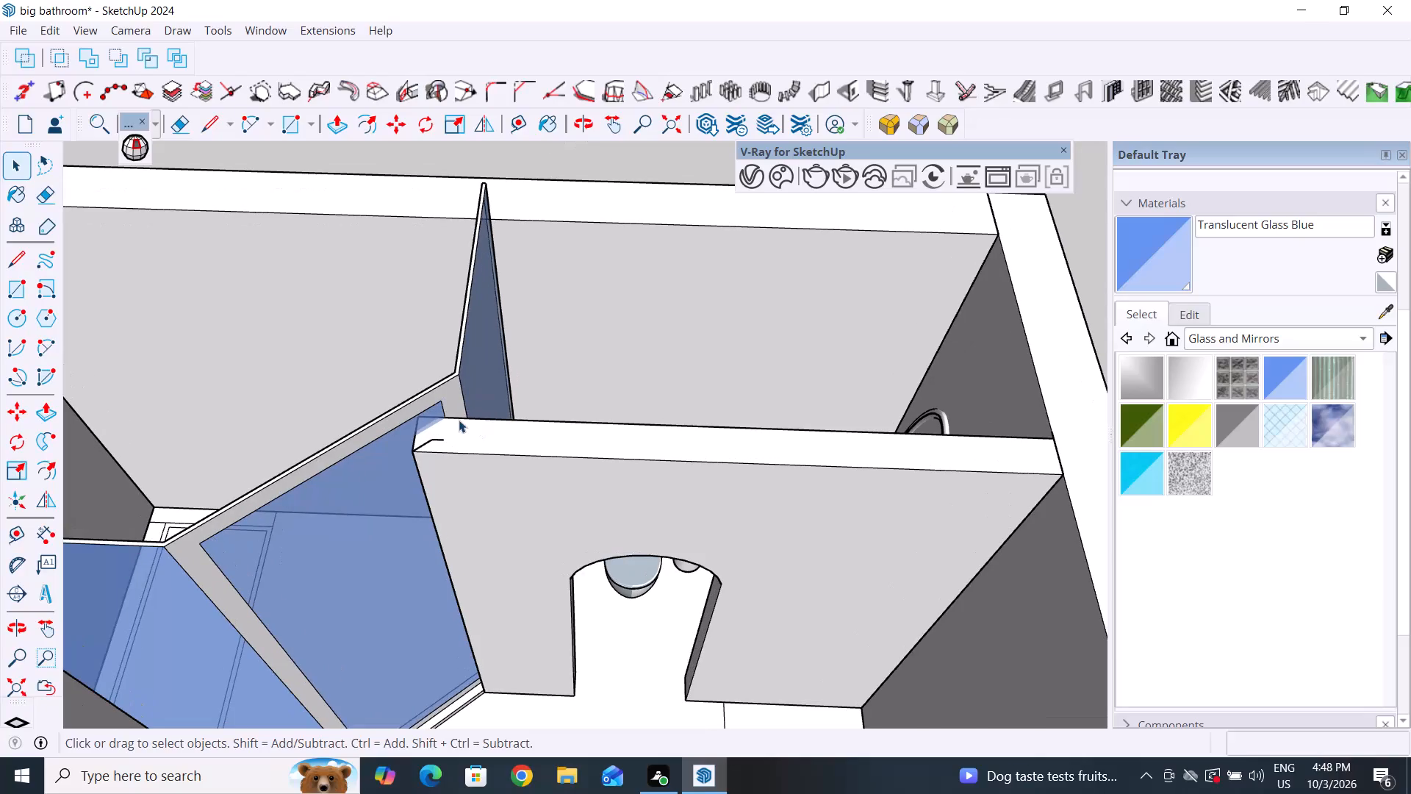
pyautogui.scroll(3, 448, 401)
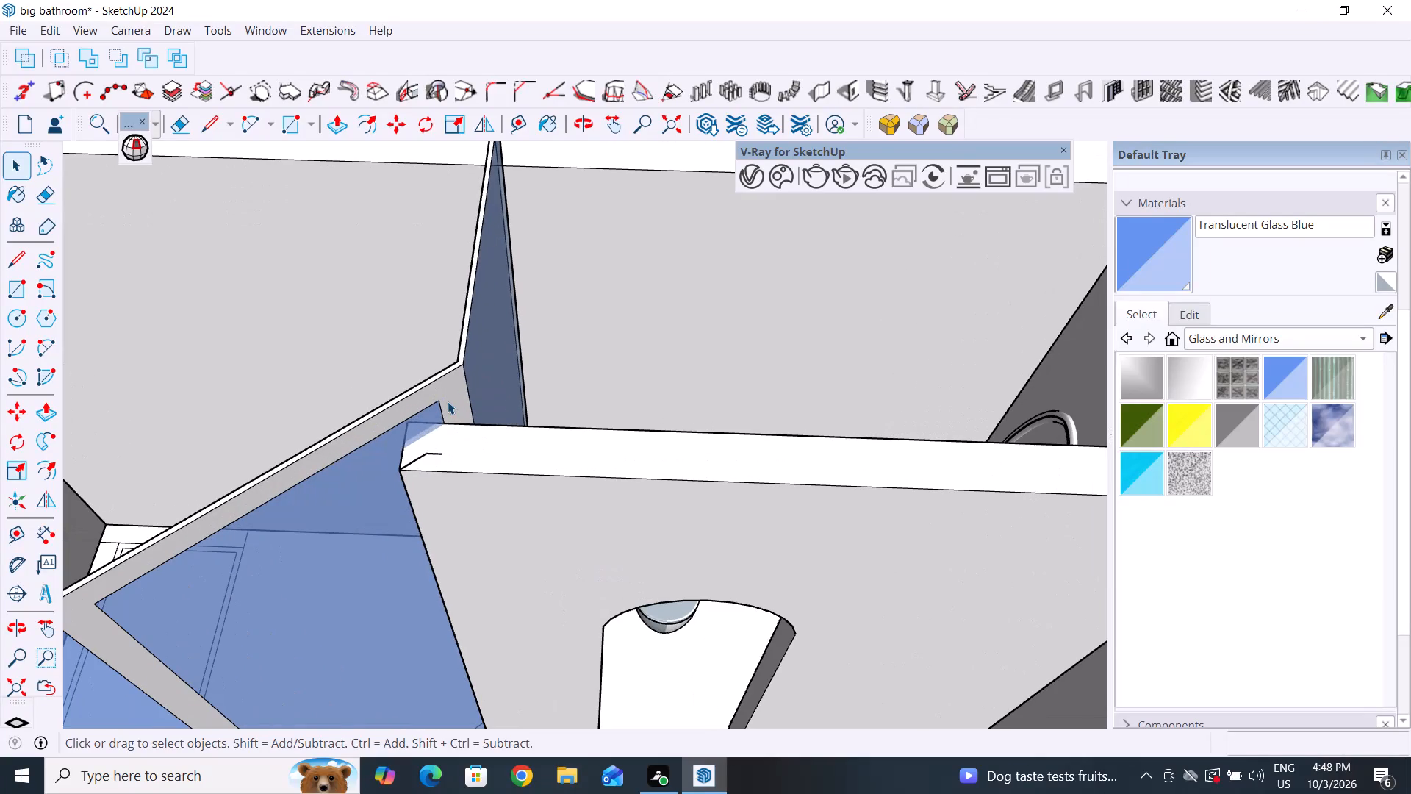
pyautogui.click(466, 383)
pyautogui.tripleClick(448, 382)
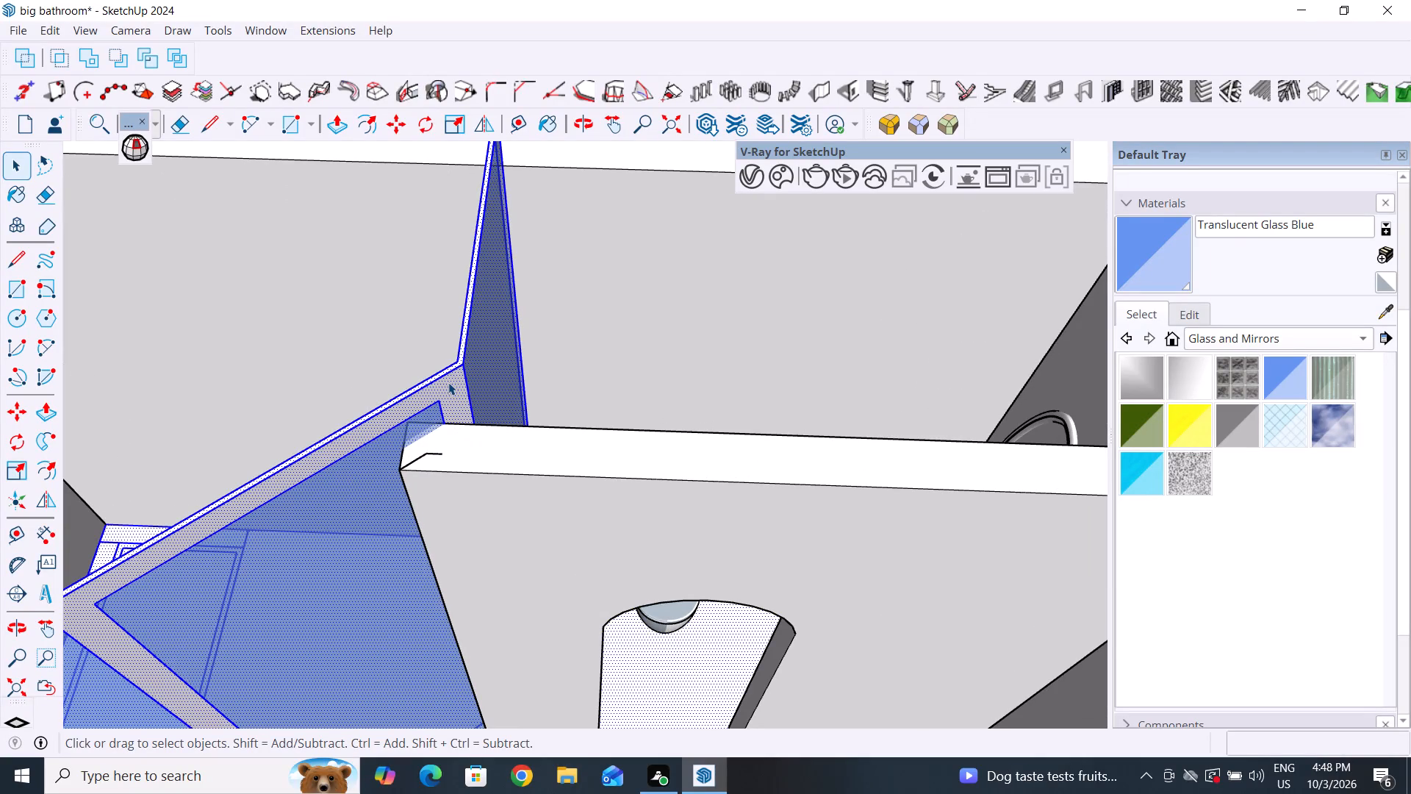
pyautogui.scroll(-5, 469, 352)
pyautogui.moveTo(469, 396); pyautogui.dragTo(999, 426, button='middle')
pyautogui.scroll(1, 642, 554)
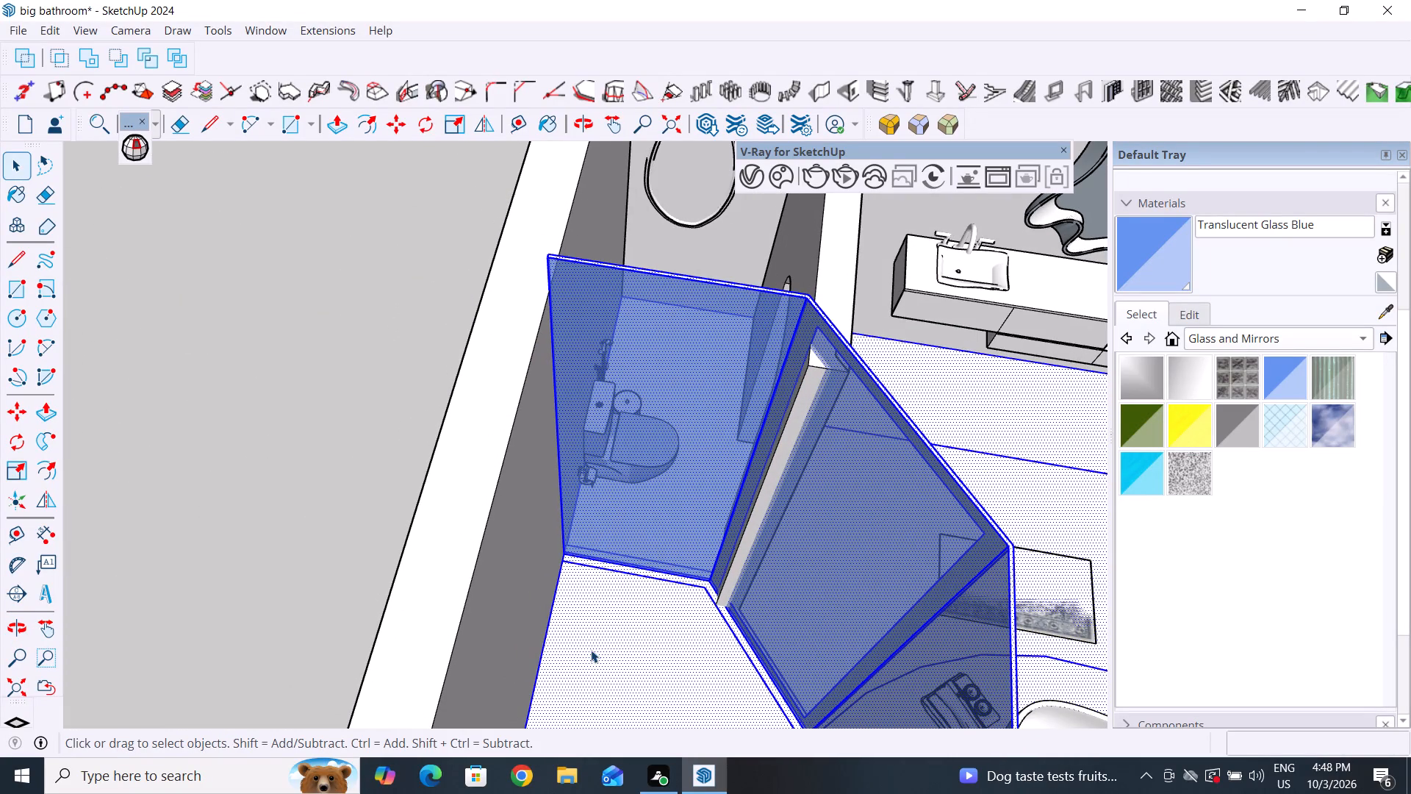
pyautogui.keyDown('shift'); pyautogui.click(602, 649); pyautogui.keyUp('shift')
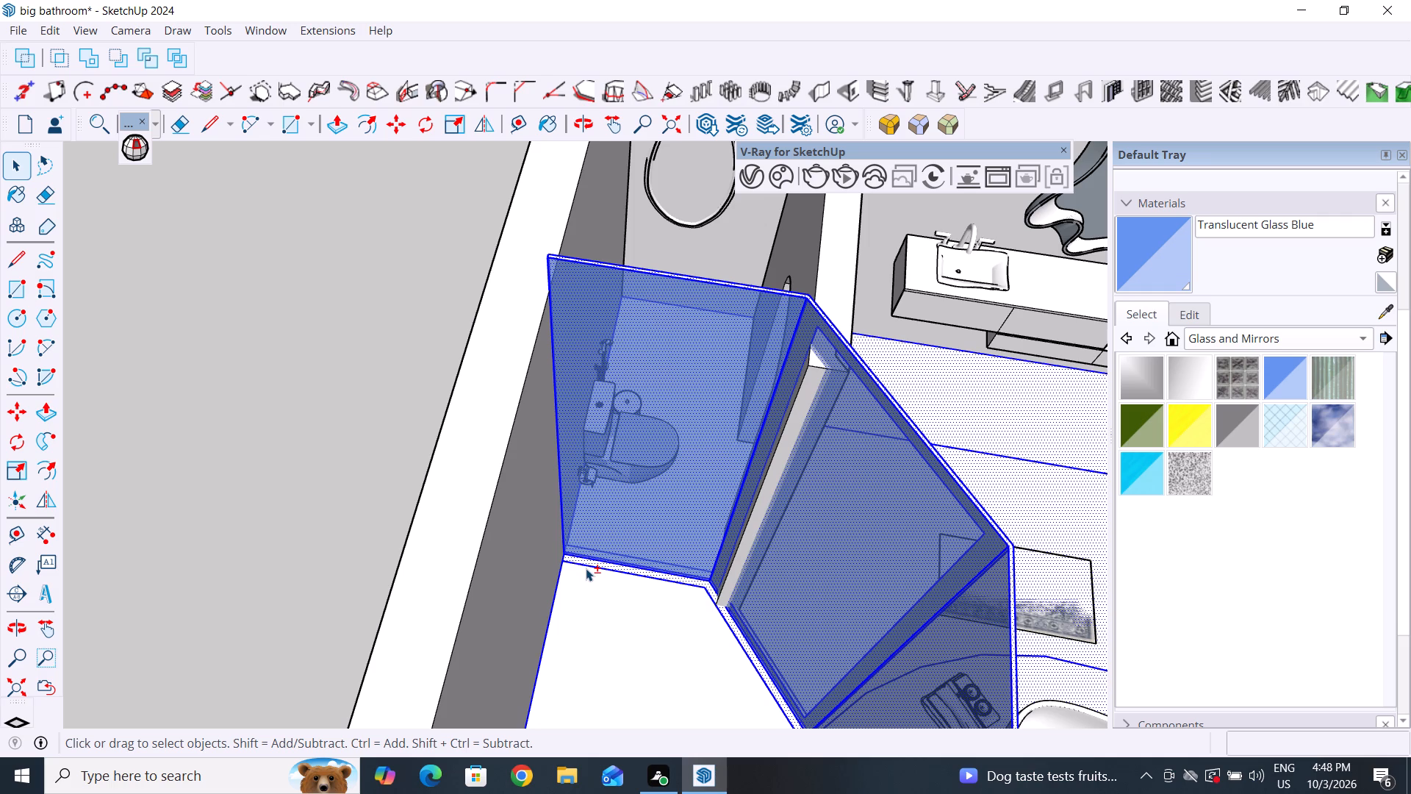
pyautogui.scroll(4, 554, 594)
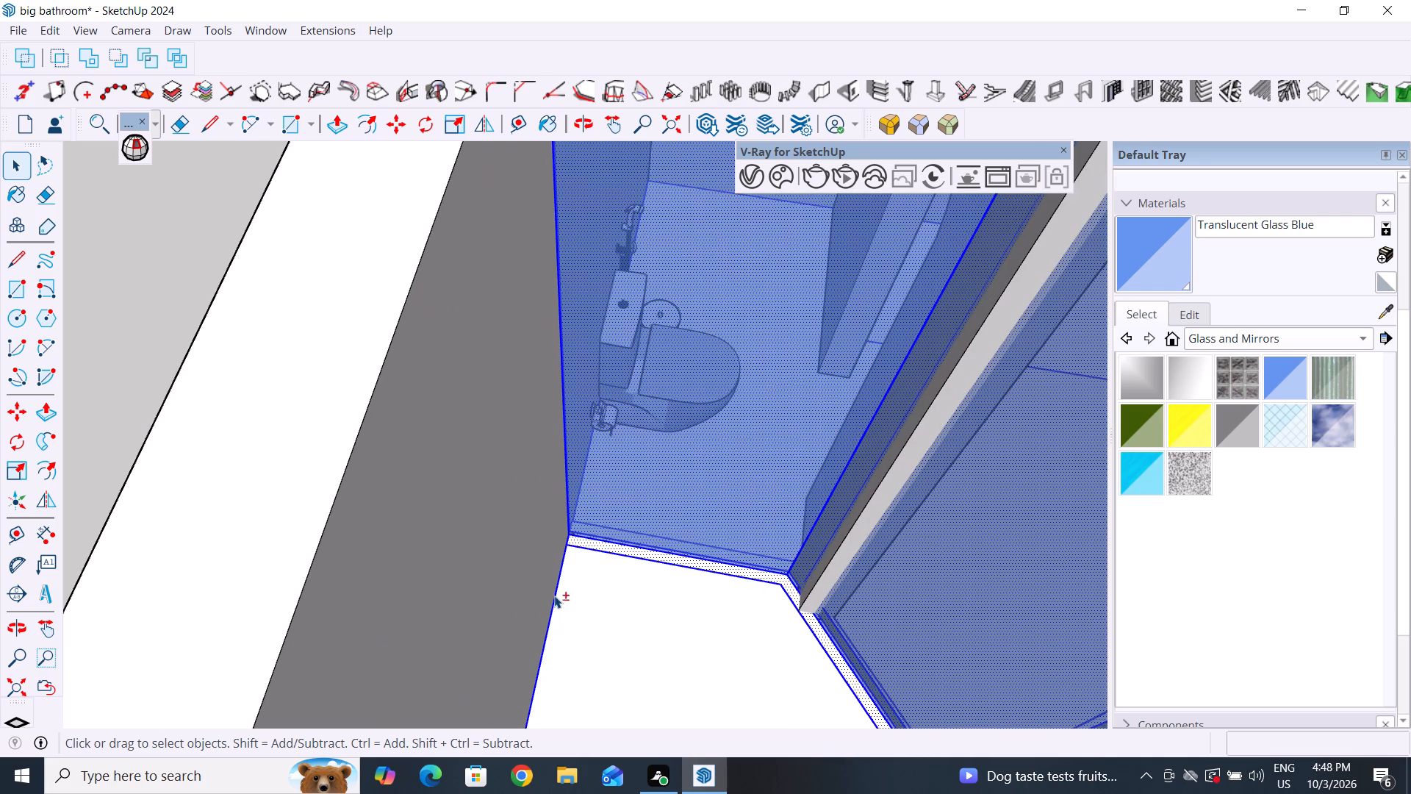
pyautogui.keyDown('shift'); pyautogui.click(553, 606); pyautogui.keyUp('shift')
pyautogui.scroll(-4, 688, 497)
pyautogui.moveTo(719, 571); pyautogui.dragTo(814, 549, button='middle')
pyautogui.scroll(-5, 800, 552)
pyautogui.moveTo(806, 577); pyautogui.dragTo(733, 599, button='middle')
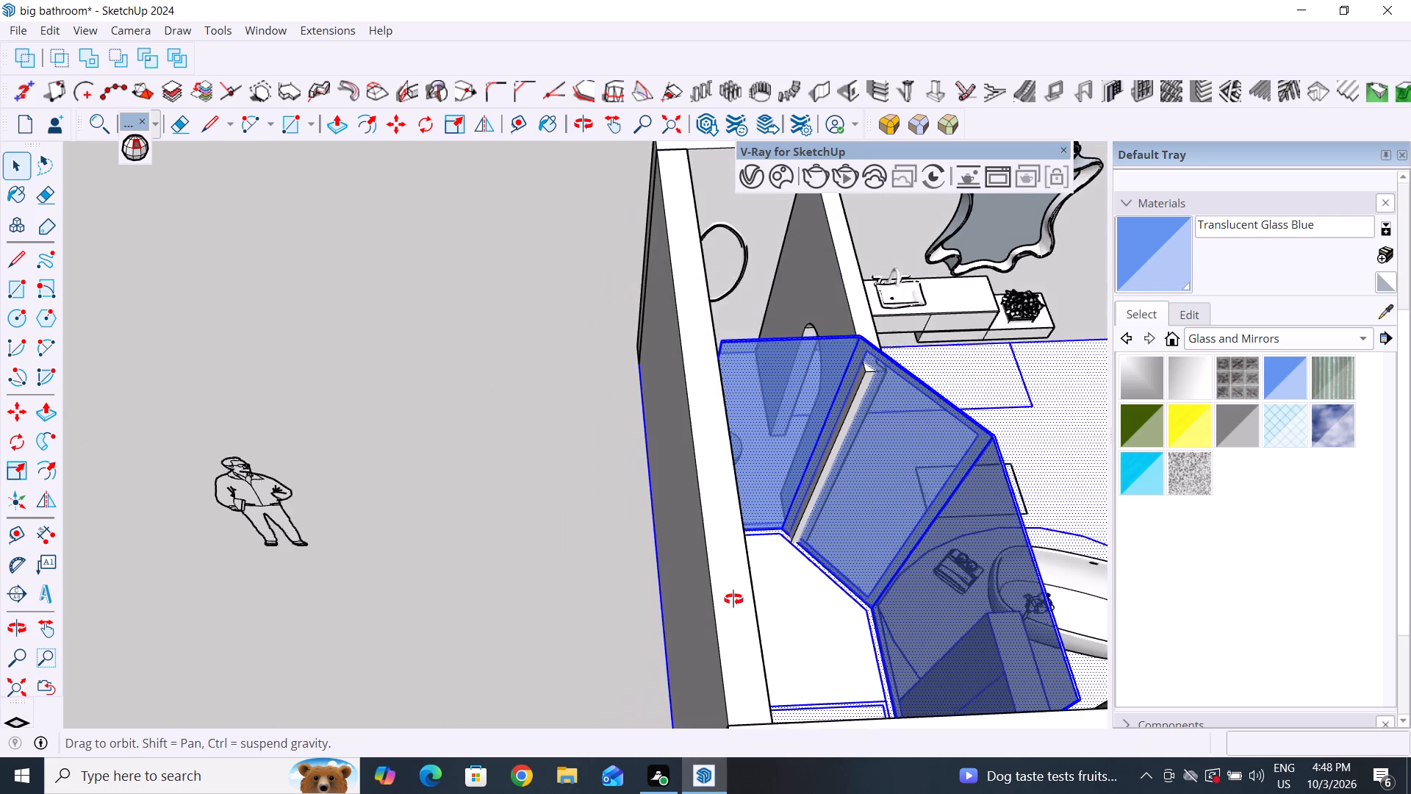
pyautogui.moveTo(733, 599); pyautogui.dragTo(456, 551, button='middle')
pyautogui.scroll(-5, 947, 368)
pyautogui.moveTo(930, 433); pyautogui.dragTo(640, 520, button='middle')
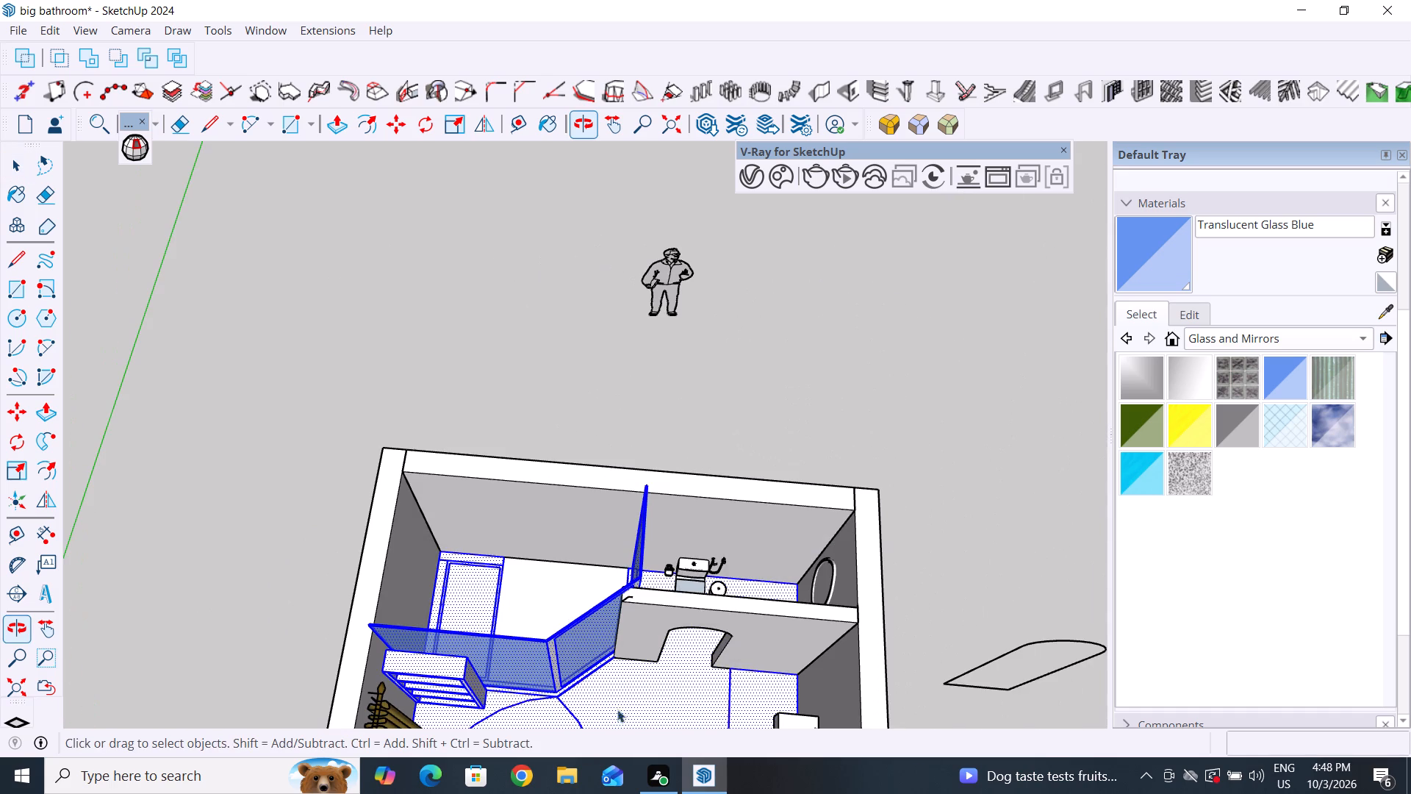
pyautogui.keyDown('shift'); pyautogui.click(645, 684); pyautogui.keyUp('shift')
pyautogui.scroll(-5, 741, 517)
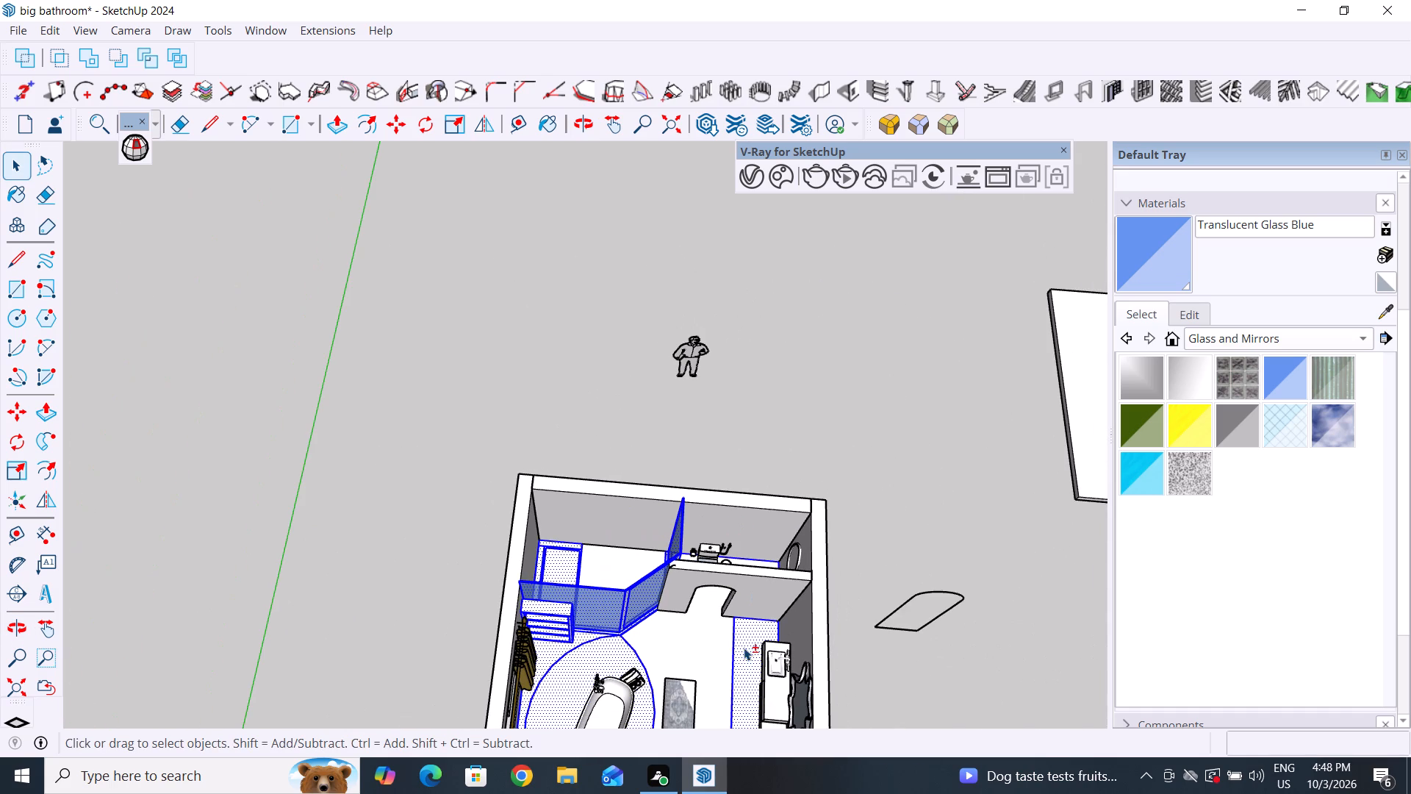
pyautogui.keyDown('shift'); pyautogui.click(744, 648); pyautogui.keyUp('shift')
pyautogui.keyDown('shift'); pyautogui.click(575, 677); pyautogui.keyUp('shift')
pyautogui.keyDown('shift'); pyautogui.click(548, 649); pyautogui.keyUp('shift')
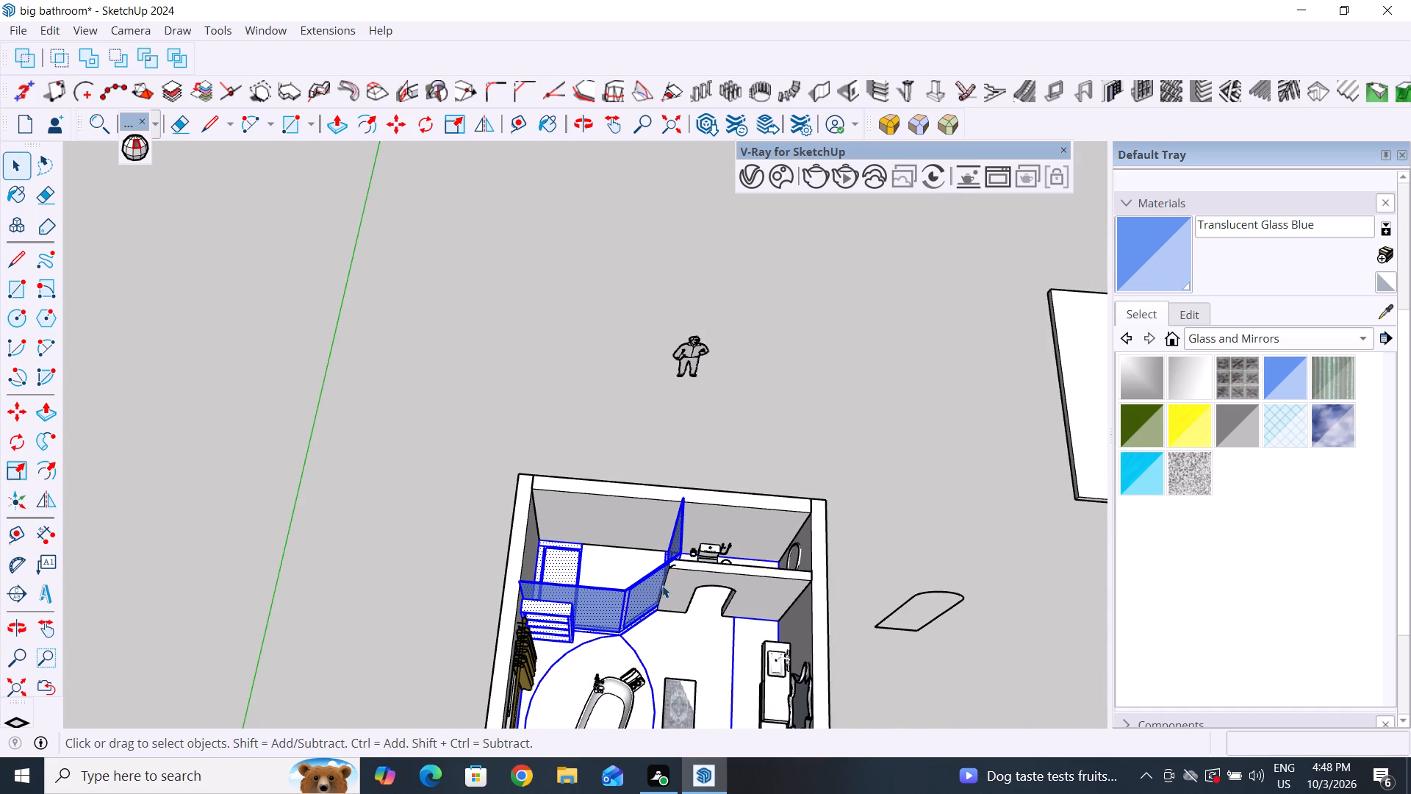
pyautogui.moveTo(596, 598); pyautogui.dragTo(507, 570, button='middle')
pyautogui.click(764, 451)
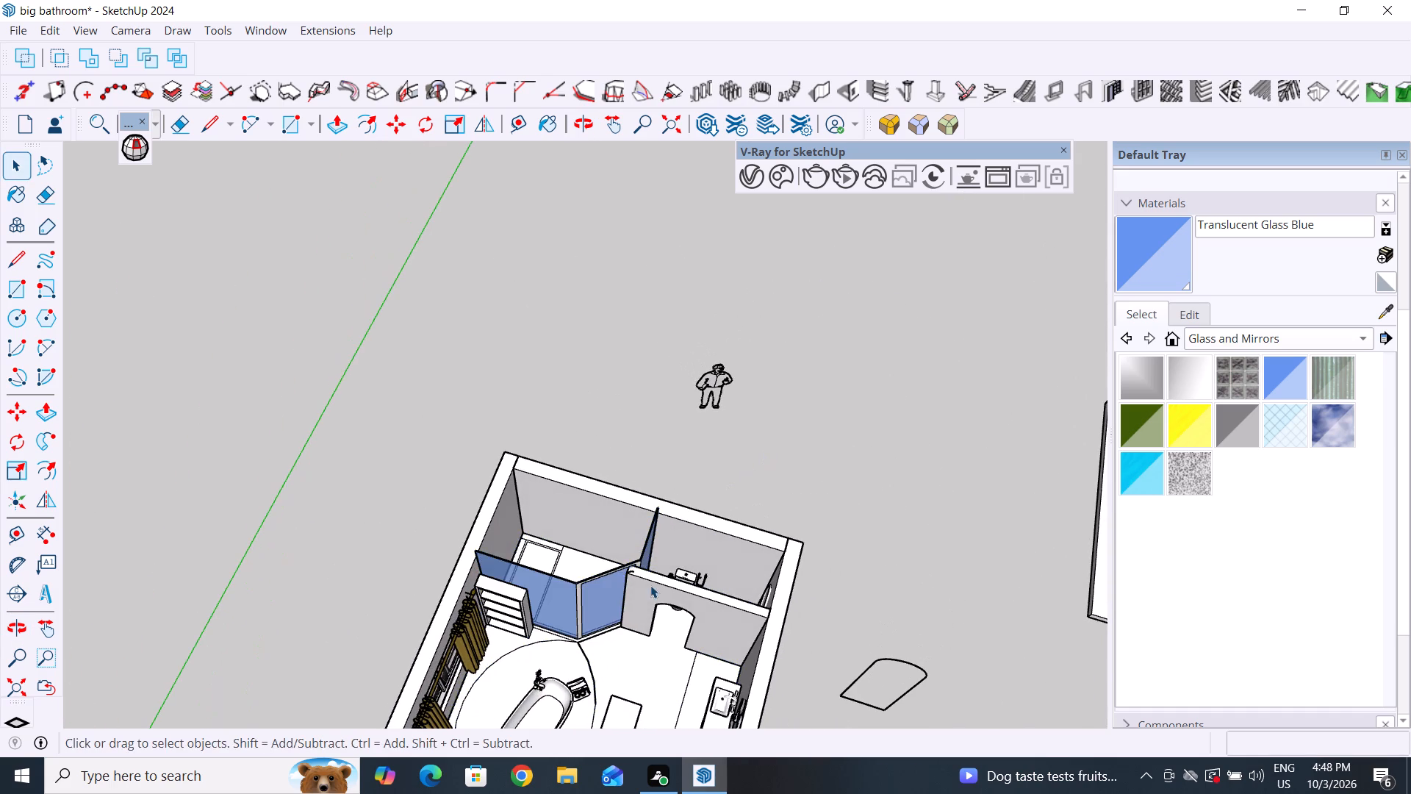
# Delete the front and back glass faces inside the frame of the angled shower enclosure panel.
pyautogui.moveTo(647, 587); pyautogui.dragTo(605, 226, button='middle')
pyautogui.scroll(-4, 773, 417)
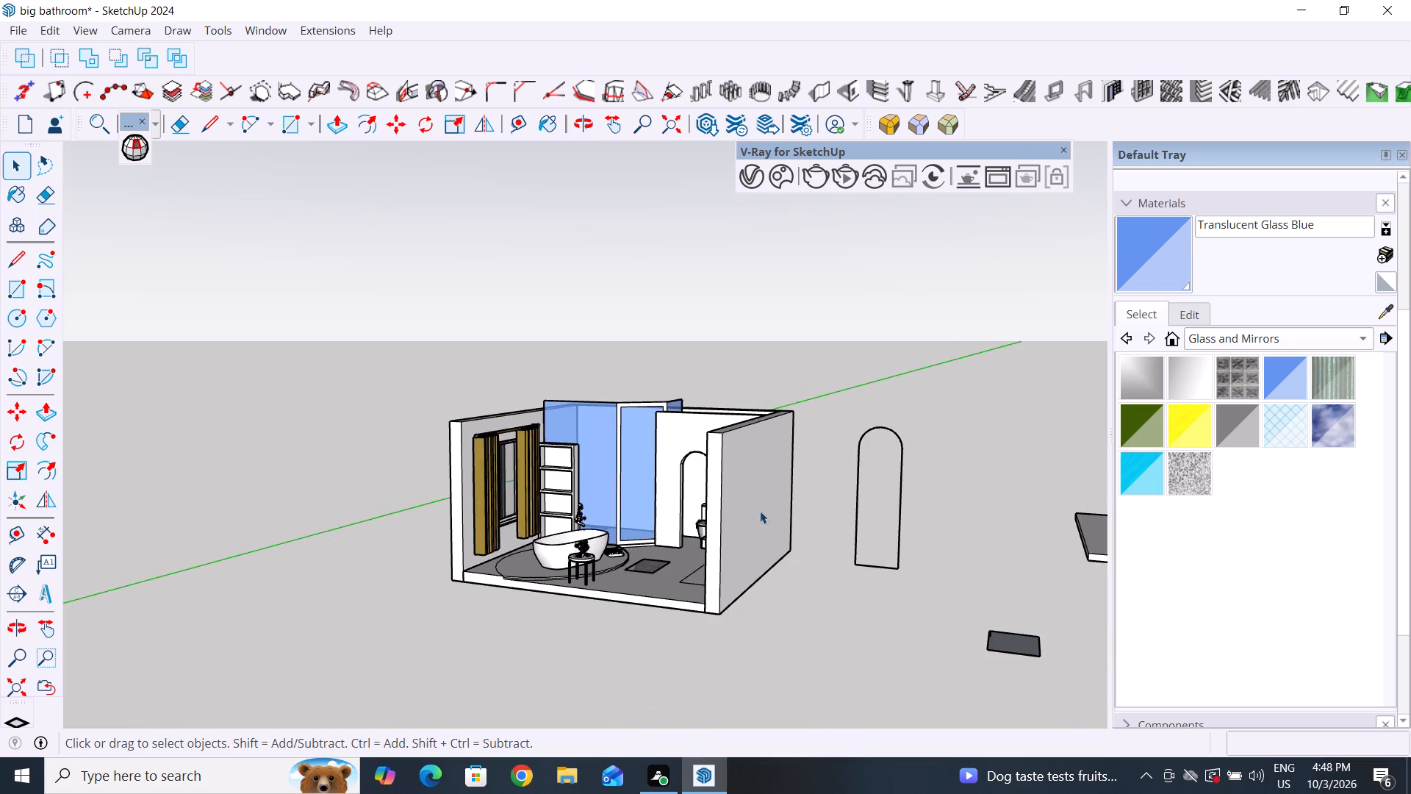
pyautogui.moveTo(764, 519); pyautogui.dragTo(769, 639, button='middle')
pyautogui.scroll(3, 636, 443)
pyautogui.moveTo(655, 455); pyautogui.dragTo(687, 492, button='middle')
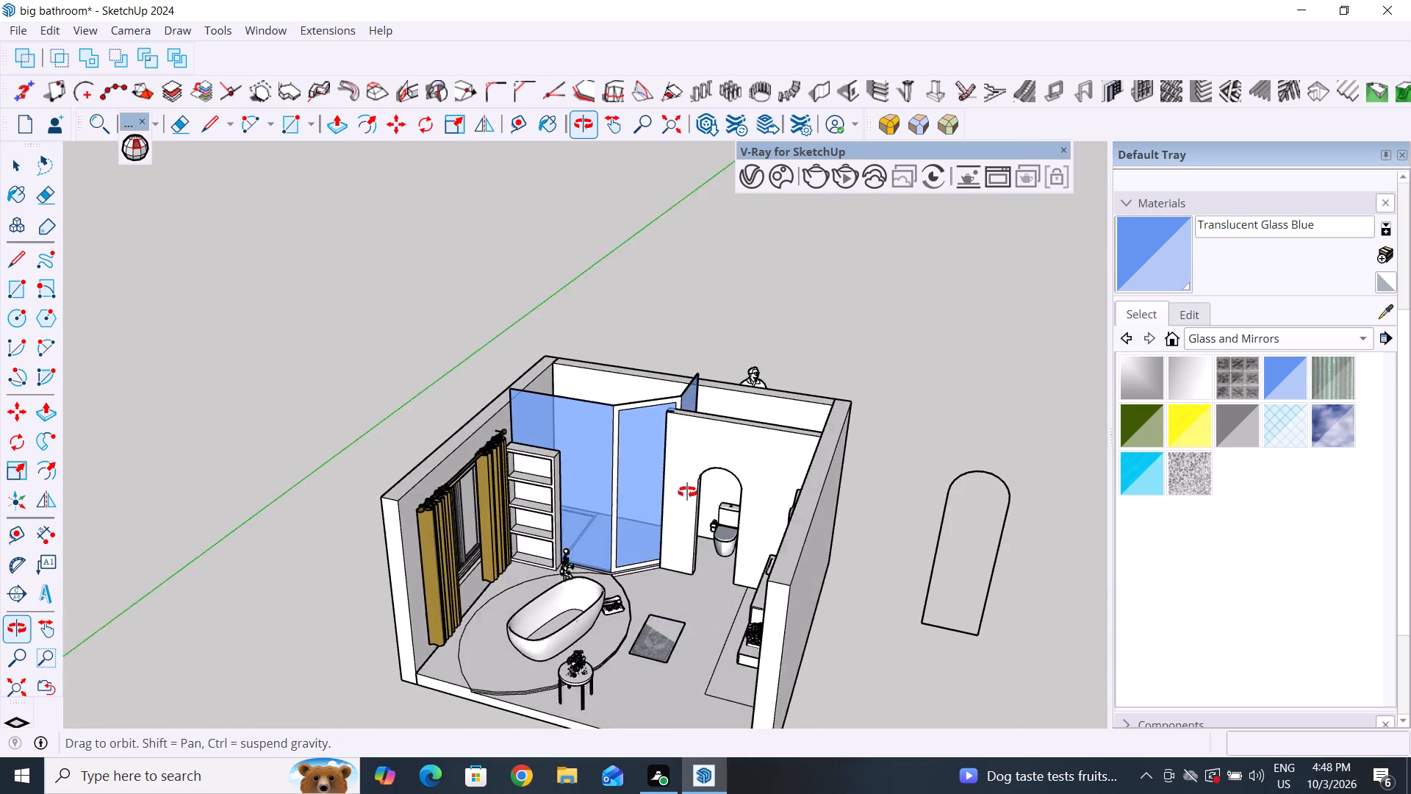
pyautogui.moveTo(687, 492); pyautogui.dragTo(667, 562, button='middle')
pyautogui.scroll(3, 633, 530)
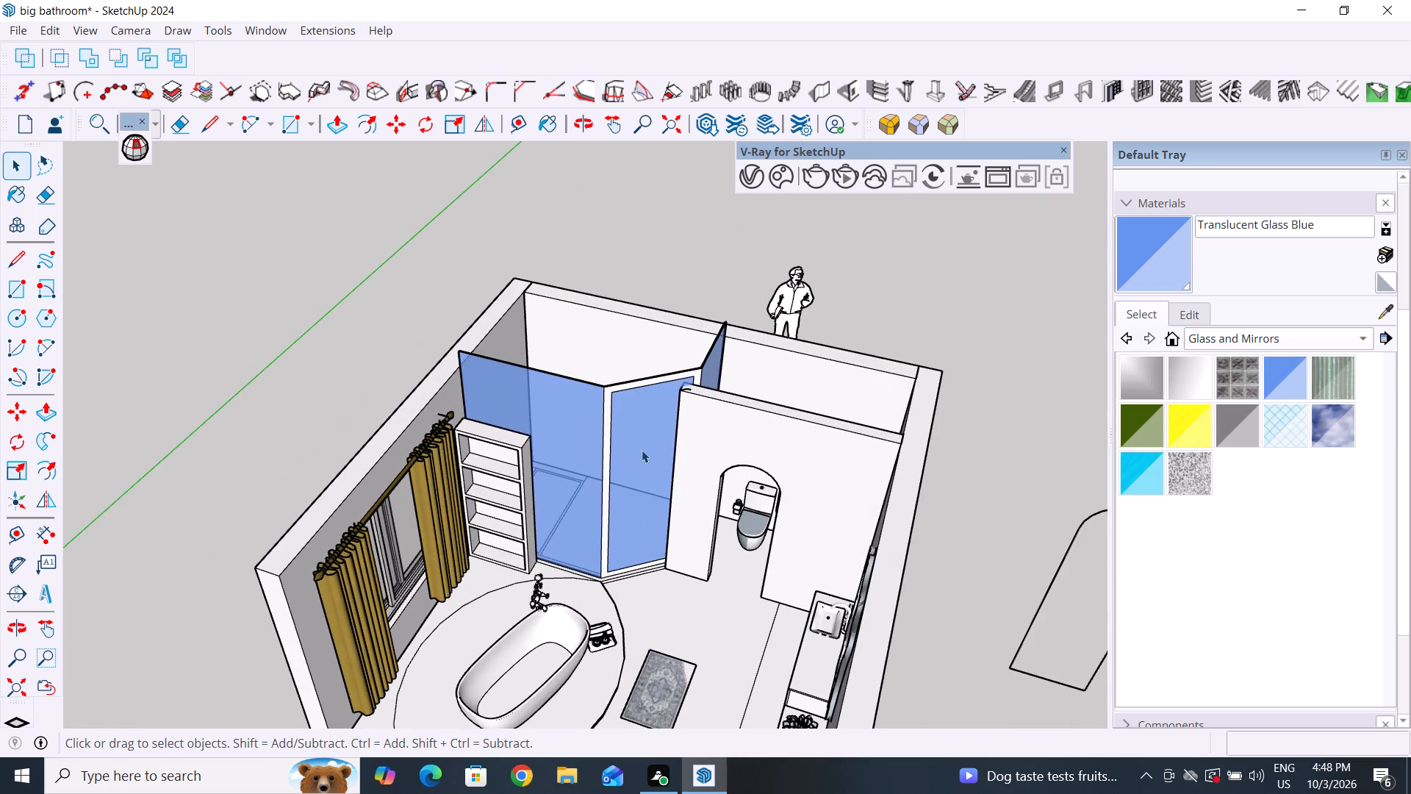
pyautogui.click(632, 423)
pyautogui.tripleClick(632, 423)
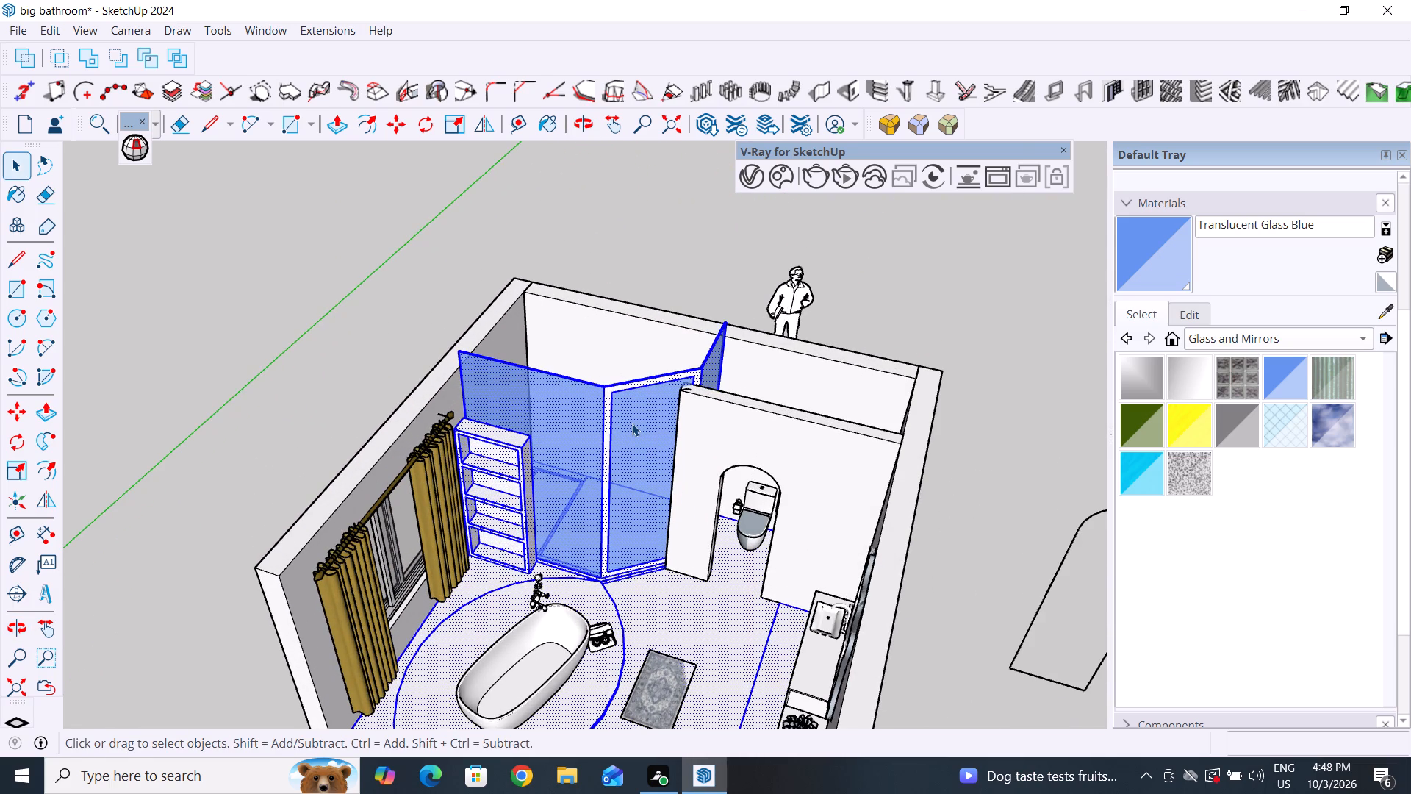
pyautogui.click(632, 423)
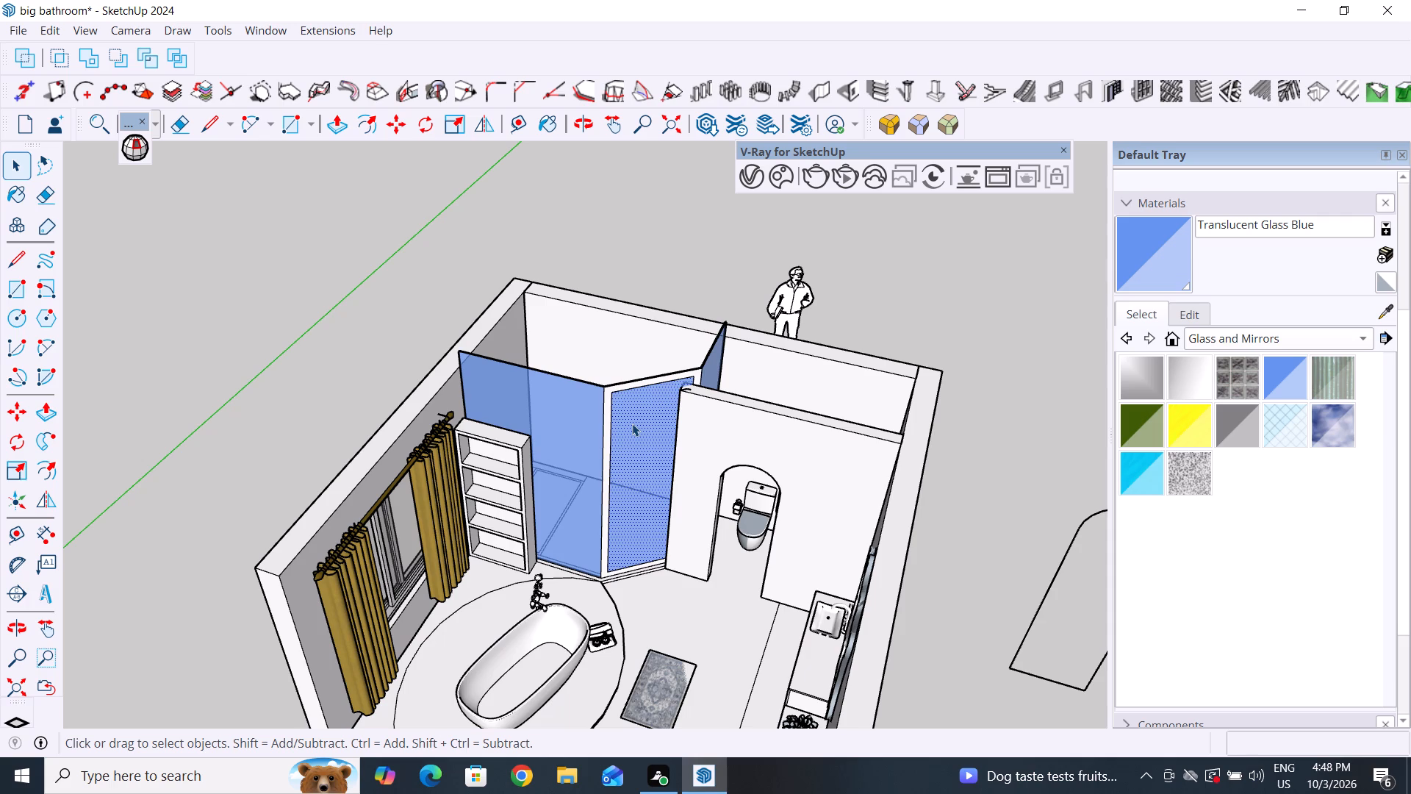
pyautogui.press('Delete')
pyautogui.click(639, 468)
pyautogui.press('Delete')
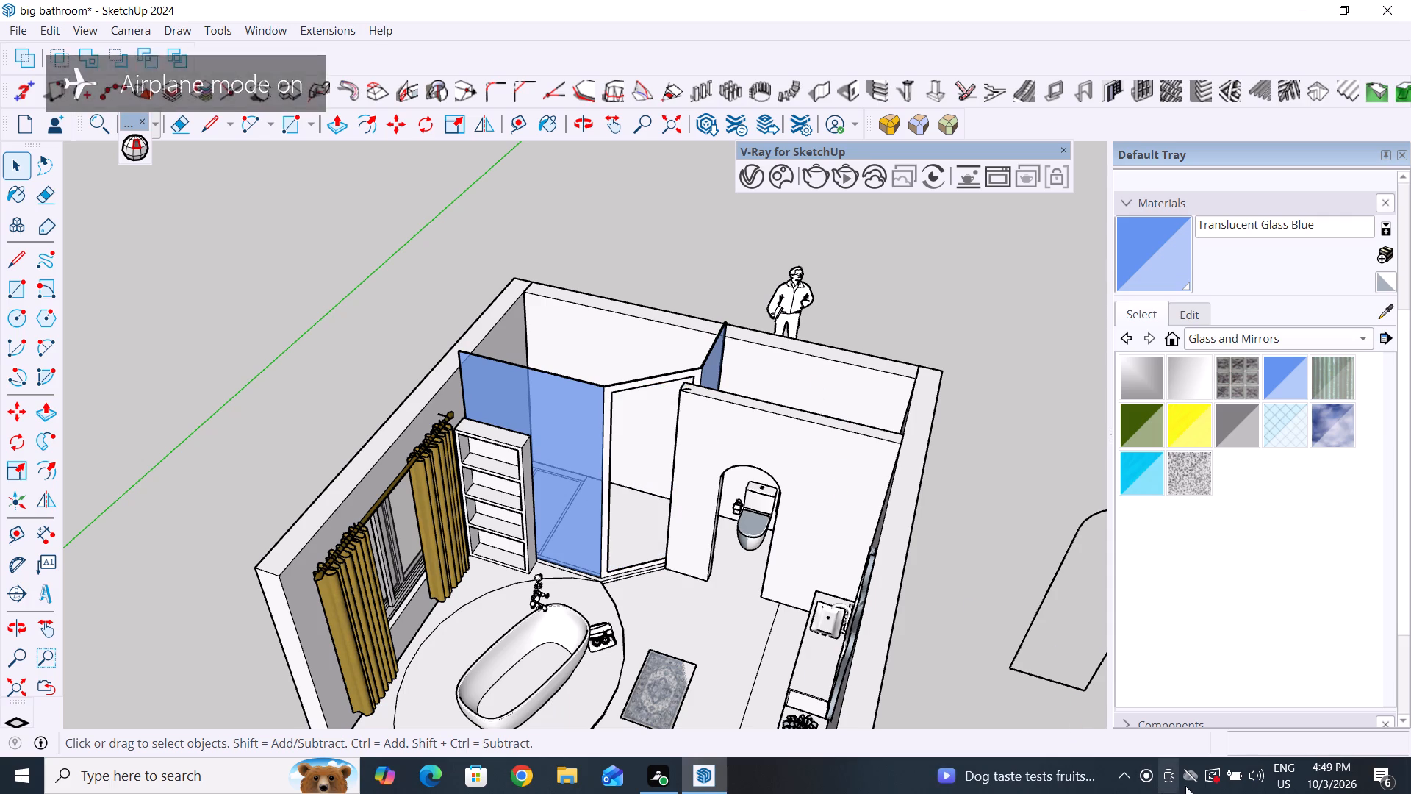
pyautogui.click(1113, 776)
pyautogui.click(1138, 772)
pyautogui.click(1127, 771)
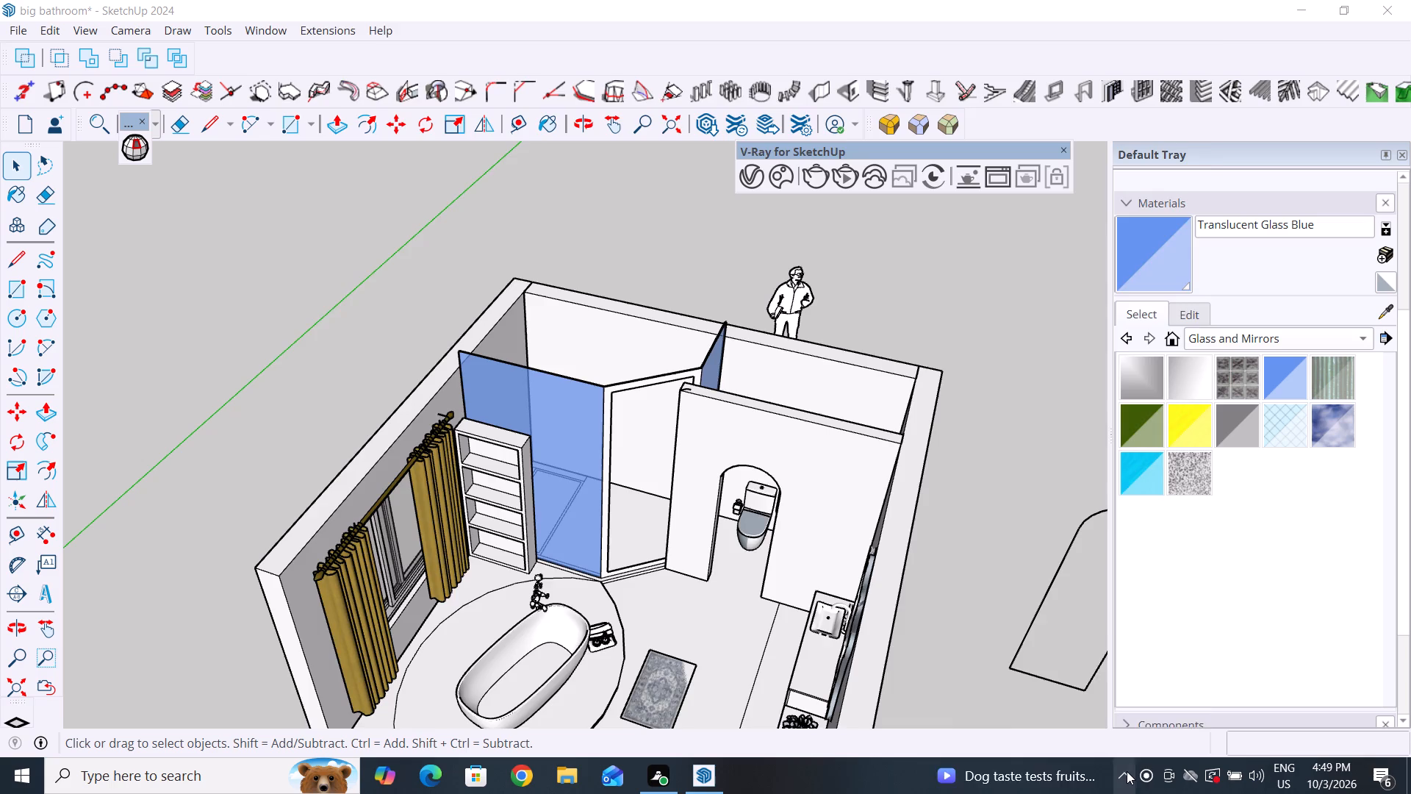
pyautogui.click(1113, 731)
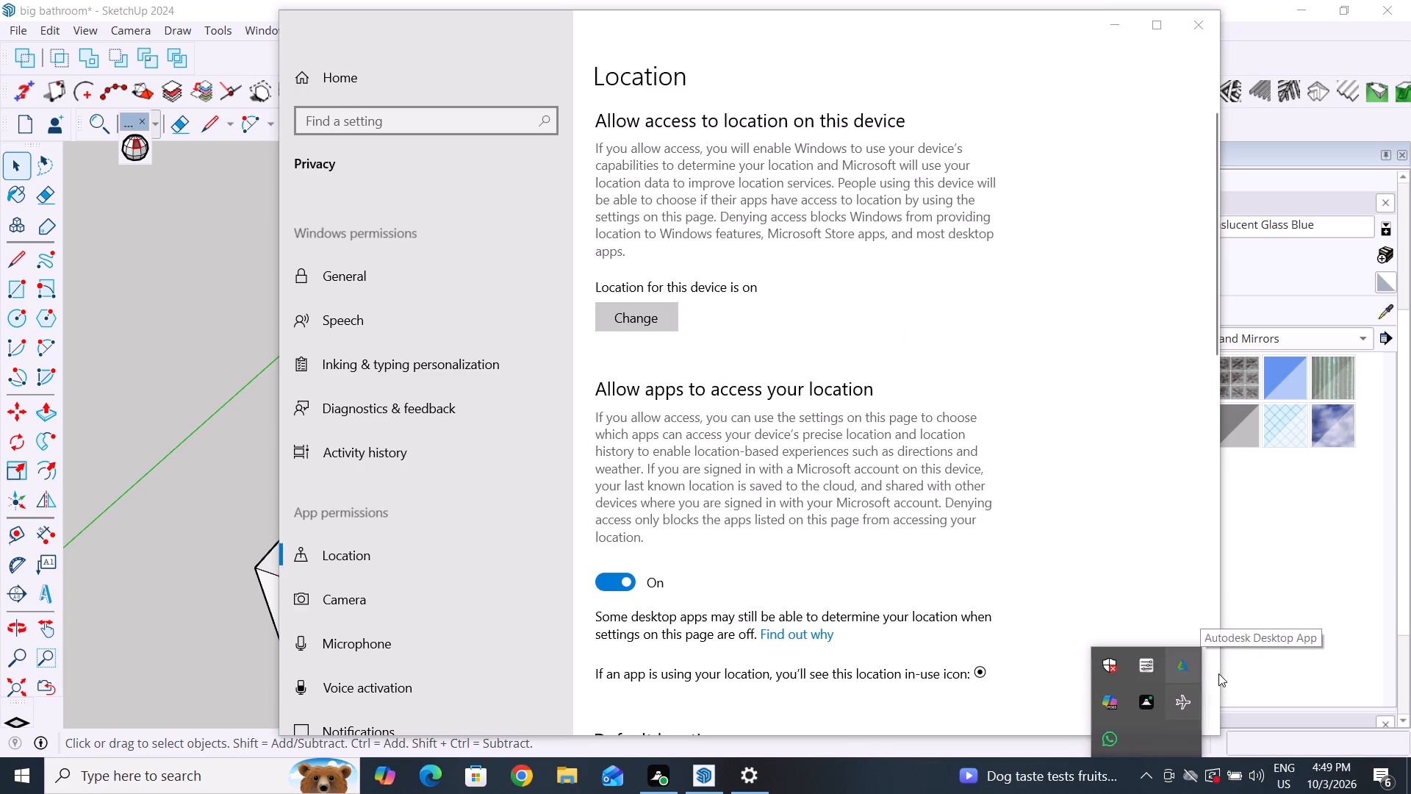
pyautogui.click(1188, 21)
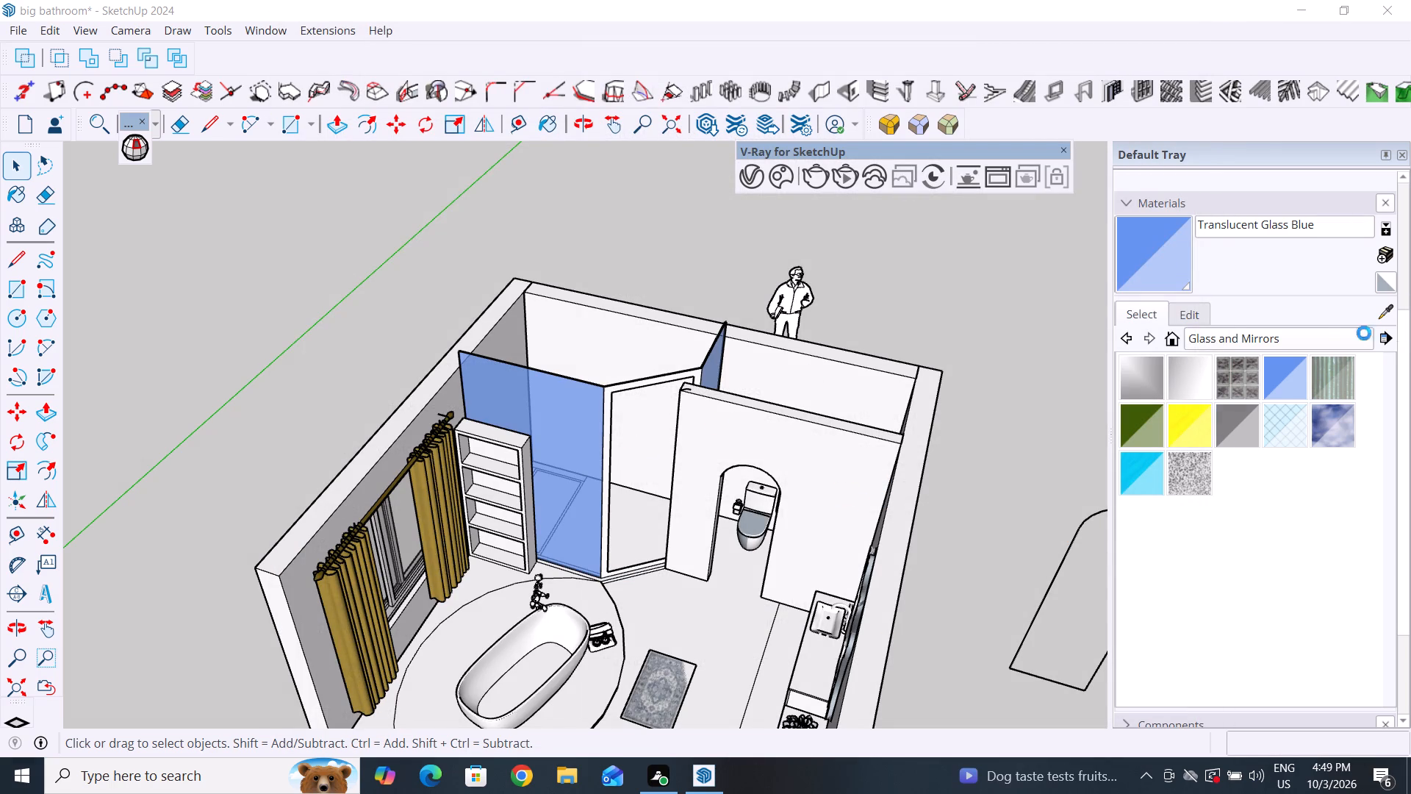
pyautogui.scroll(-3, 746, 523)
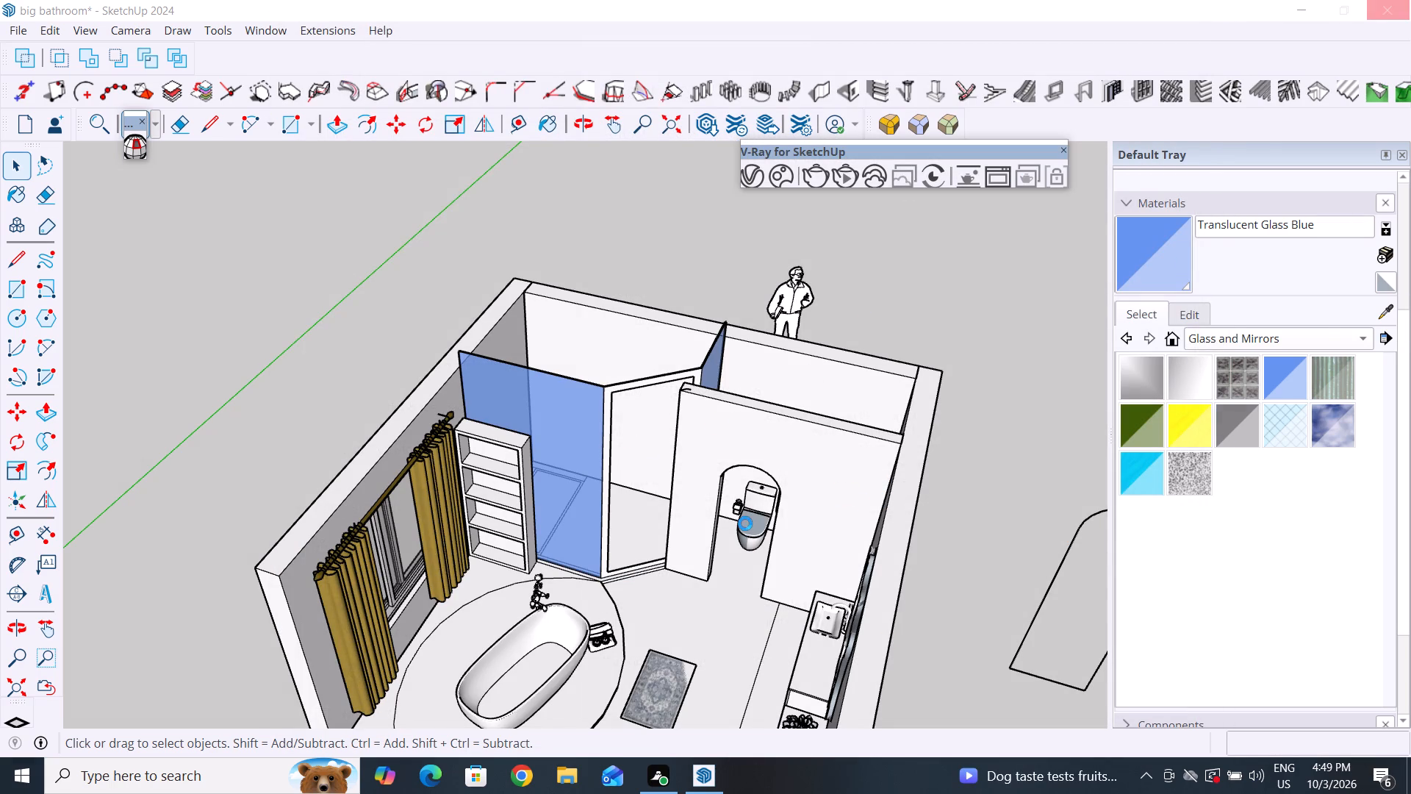
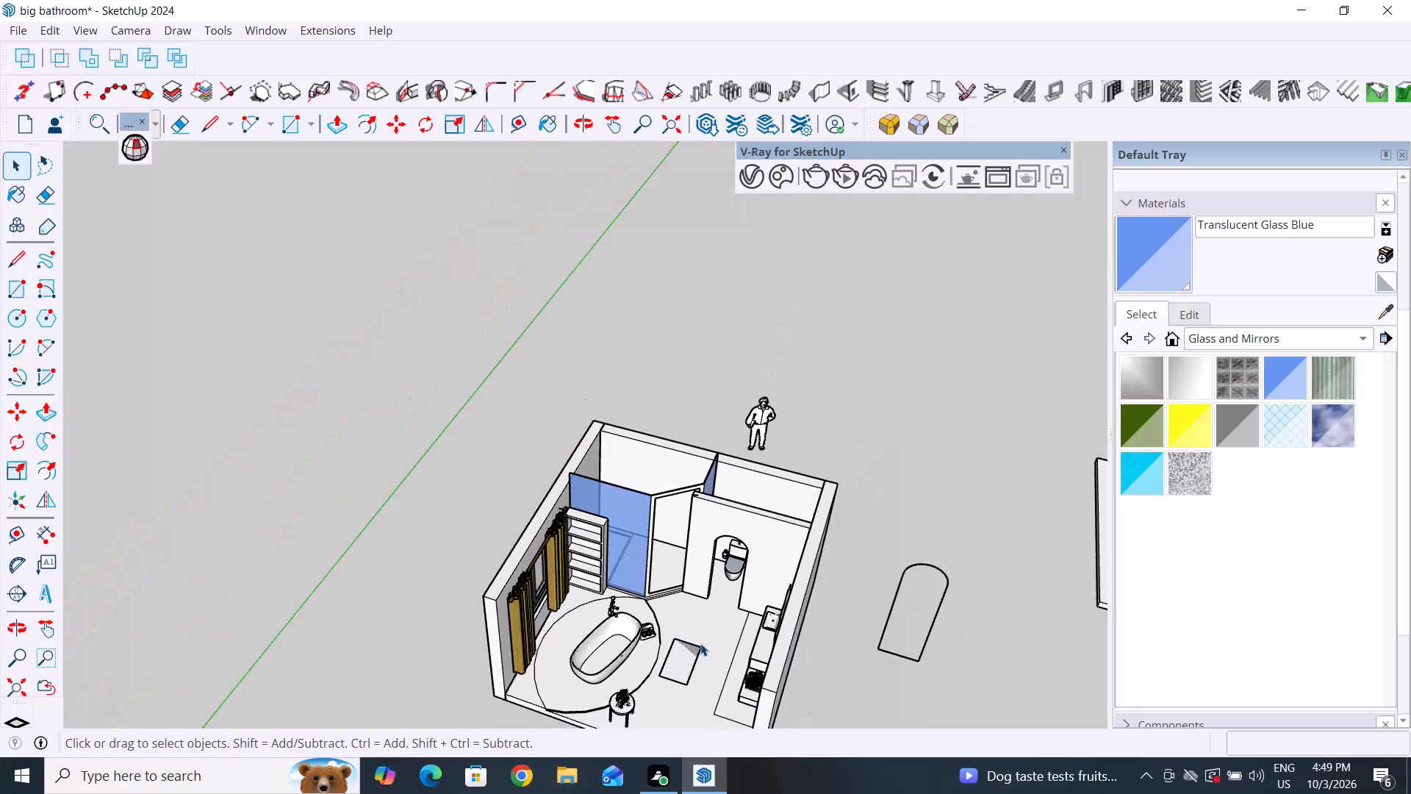
# Hide the wall group that holds the window, behind the shelf unit and curtains.
pyautogui.moveTo(700, 642); pyautogui.dragTo(851, 518, button='middle')
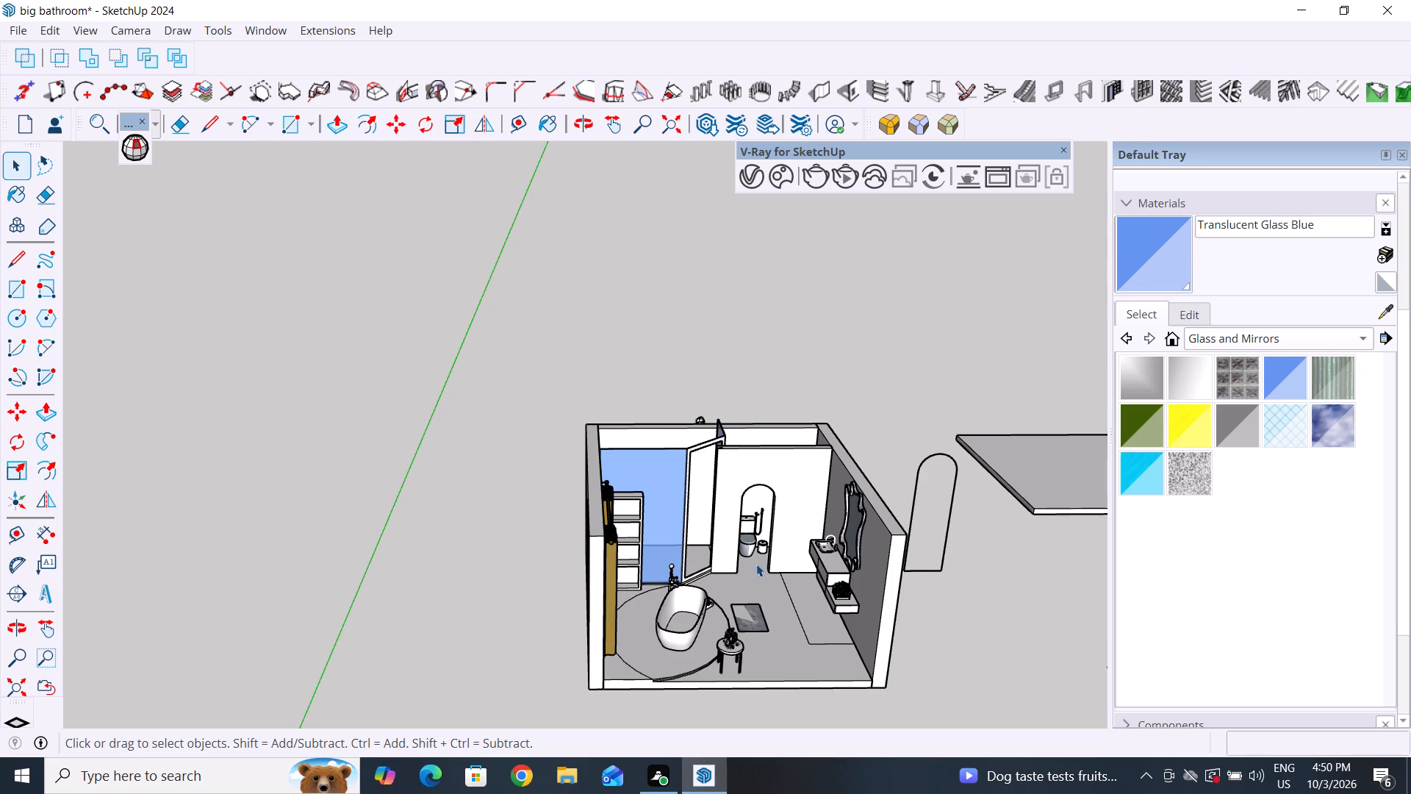
pyautogui.scroll(5, 705, 540)
pyautogui.moveTo(770, 613); pyautogui.dragTo(628, 689, button='middle')
pyautogui.scroll(1, 767, 618)
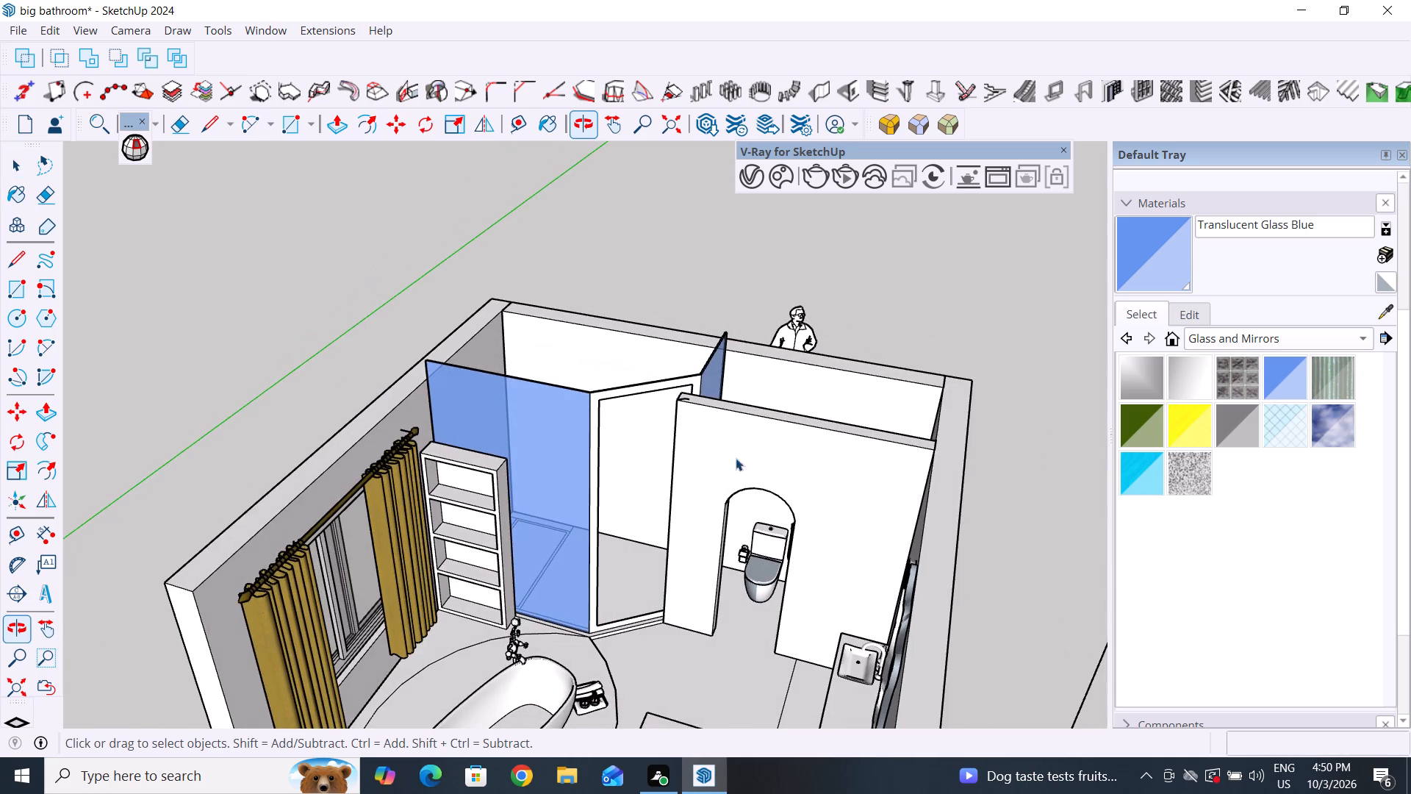
pyautogui.scroll(-3, 745, 418)
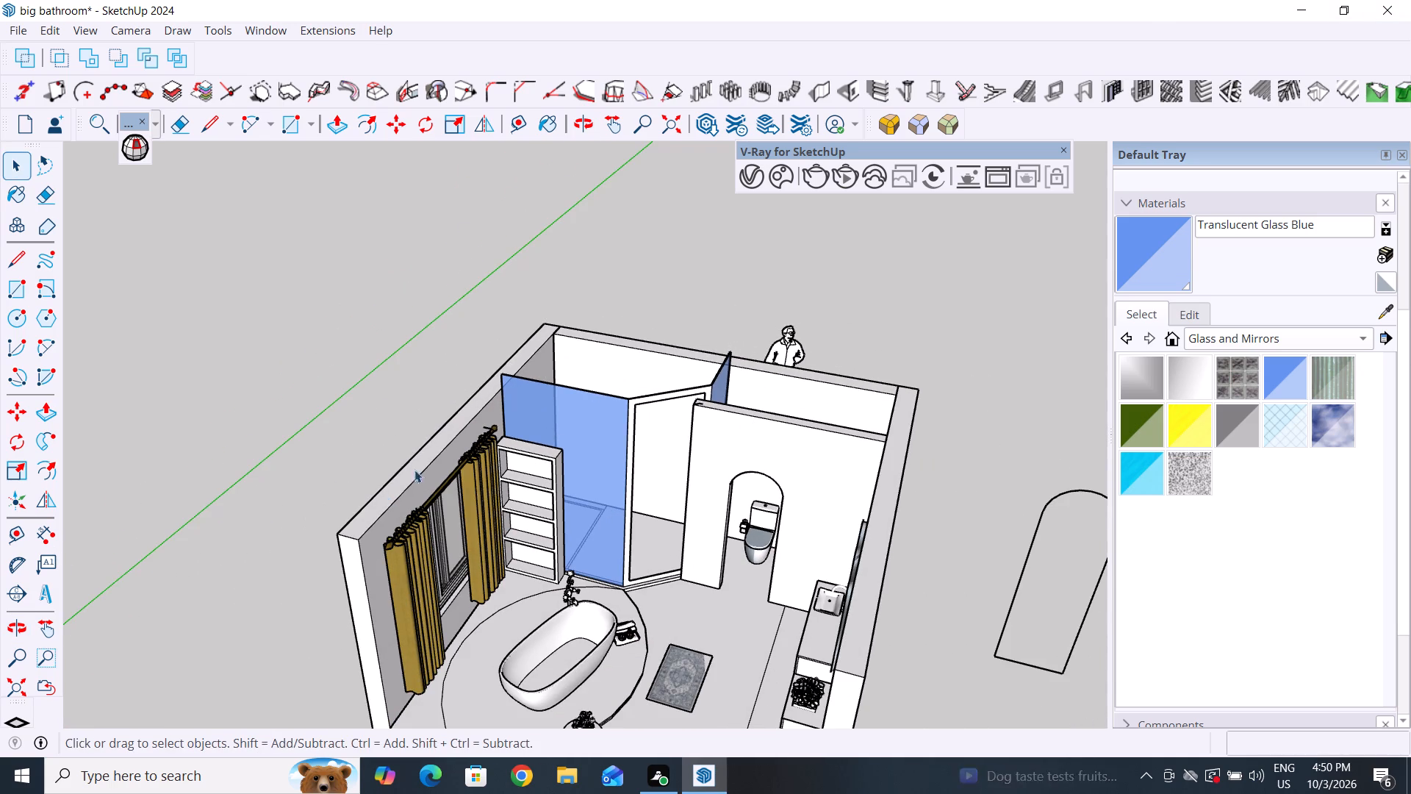
pyautogui.click(428, 474)
pyautogui.rightClick(428, 474)
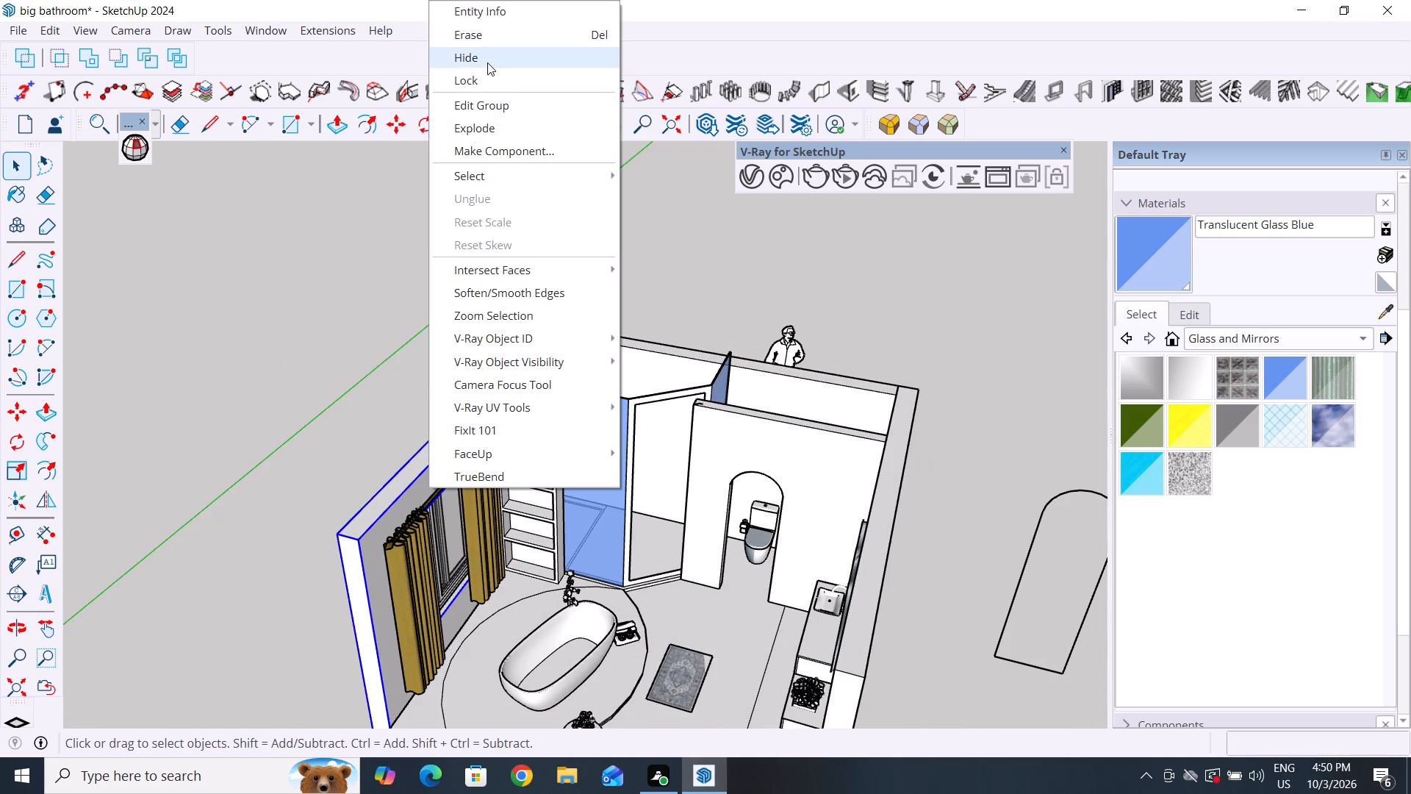
pyautogui.click(487, 62)
# Hide the window component and the curtain component left standing beside the bathtub.
pyautogui.moveTo(443, 558); pyautogui.dragTo(751, 473, button='middle')
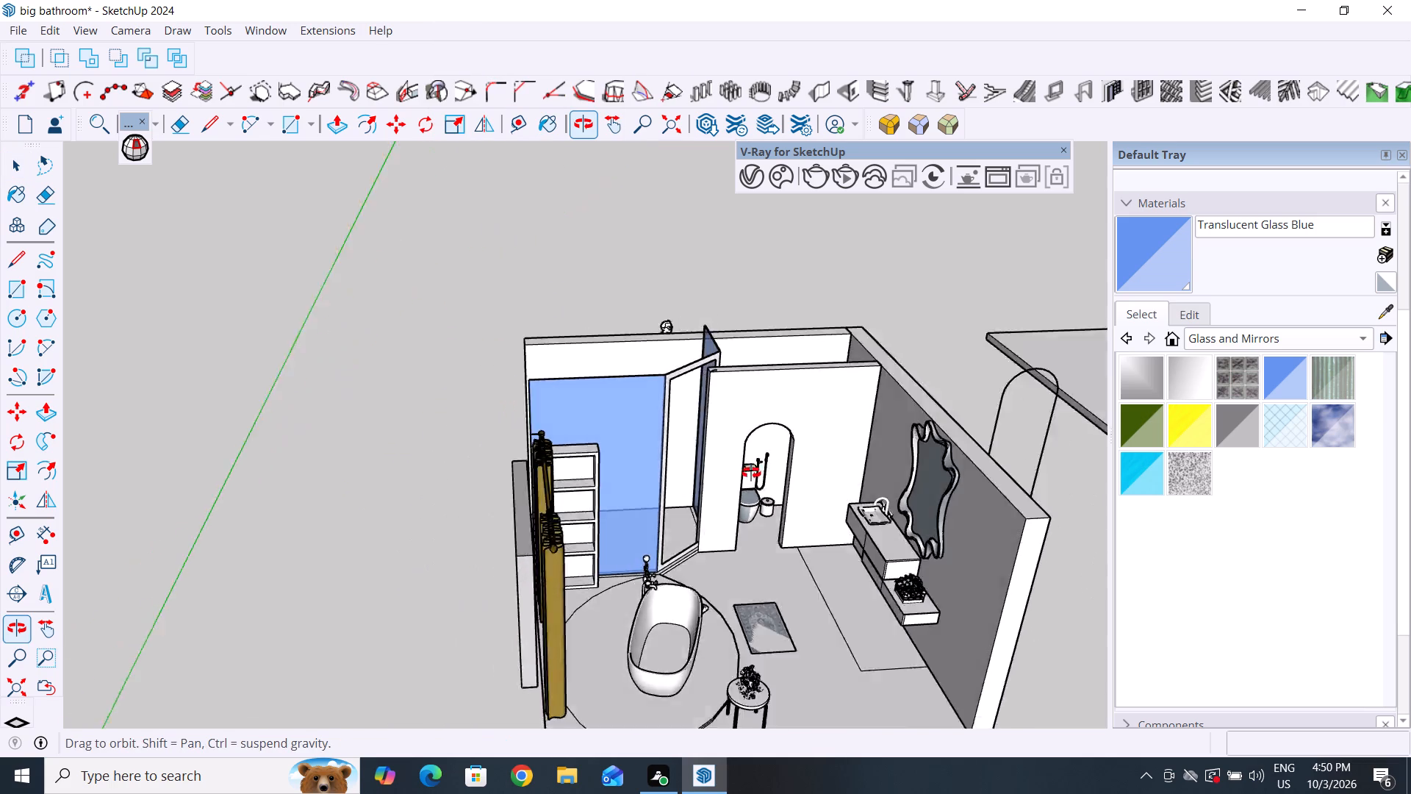
pyautogui.moveTo(751, 473); pyautogui.dragTo(913, 422, button='middle')
pyautogui.click(764, 437)
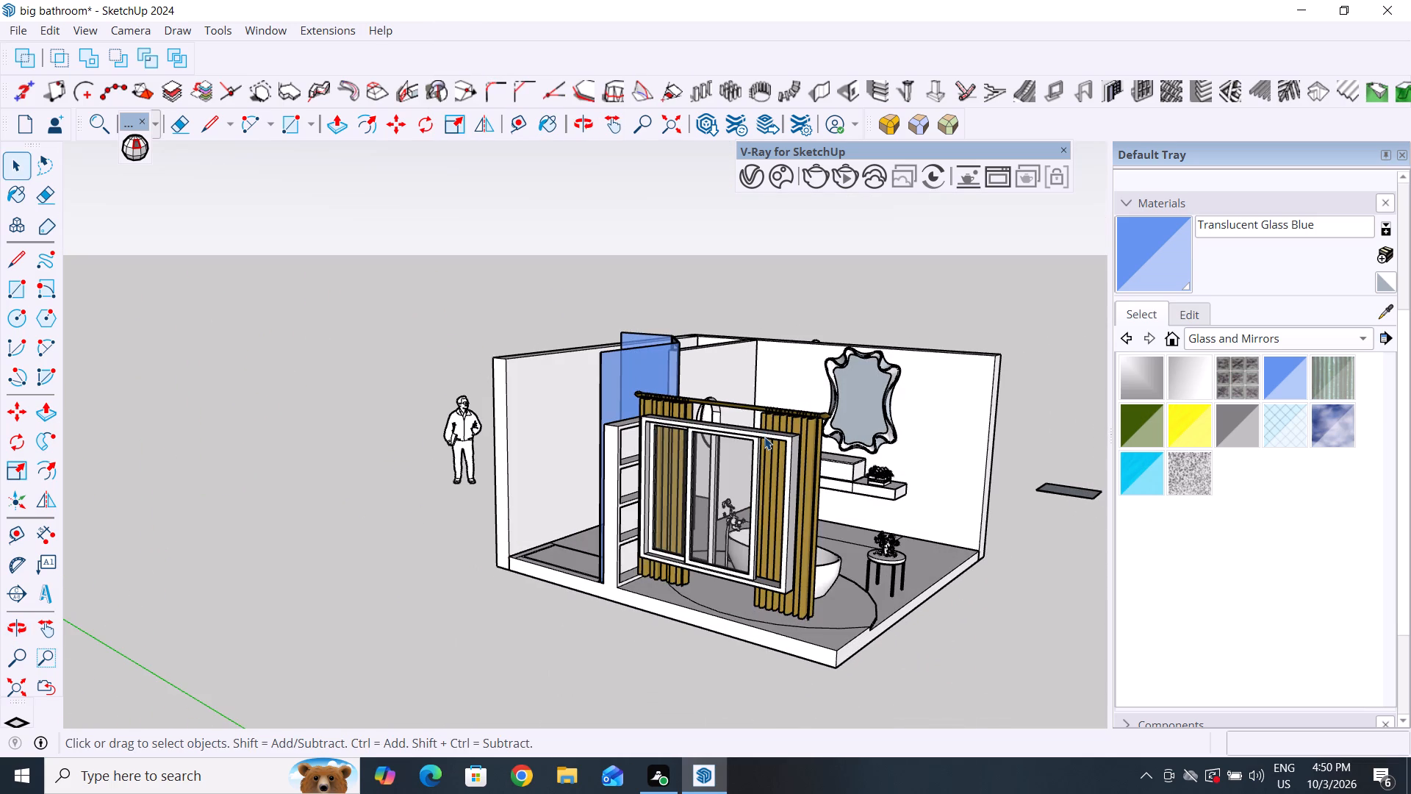
pyautogui.rightClick(764, 437)
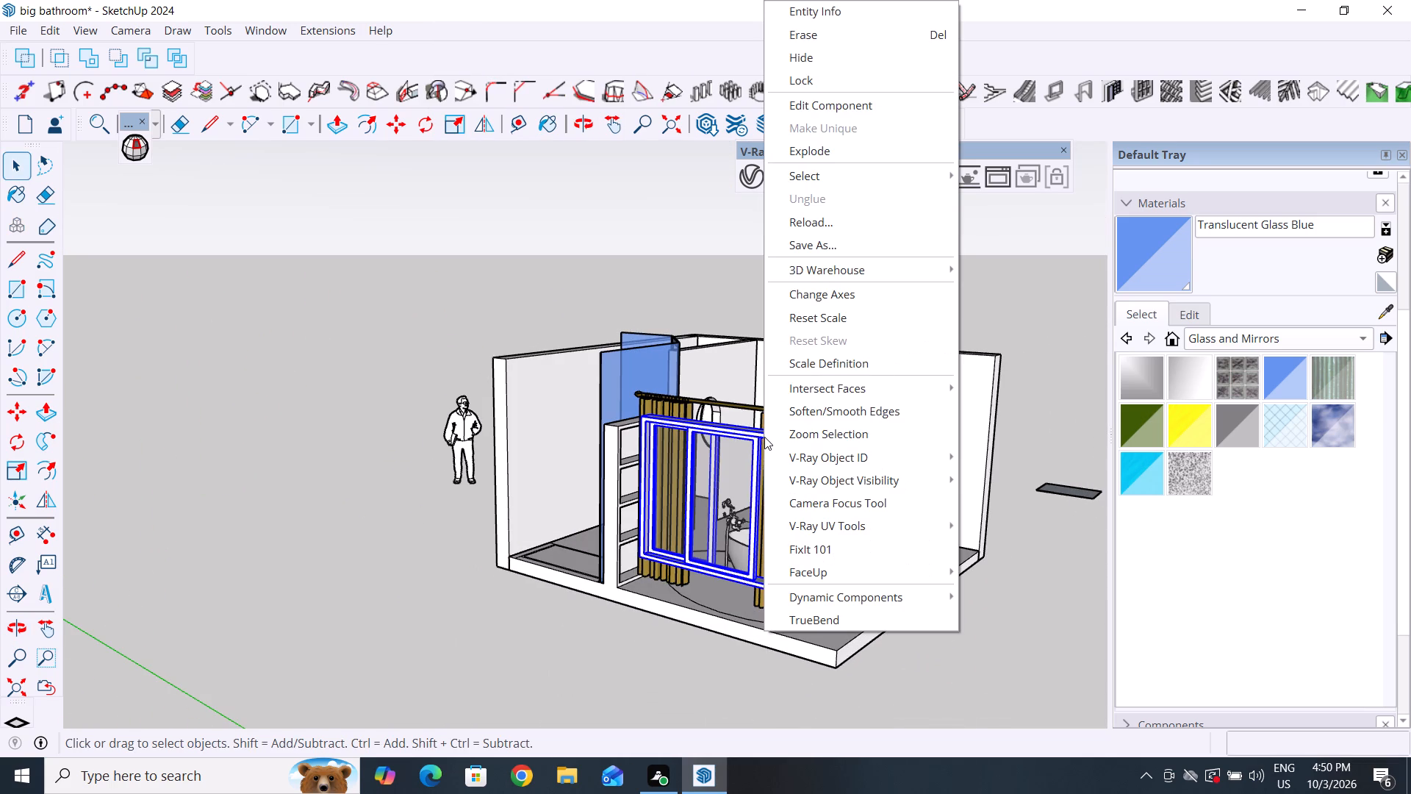
pyautogui.click(819, 60)
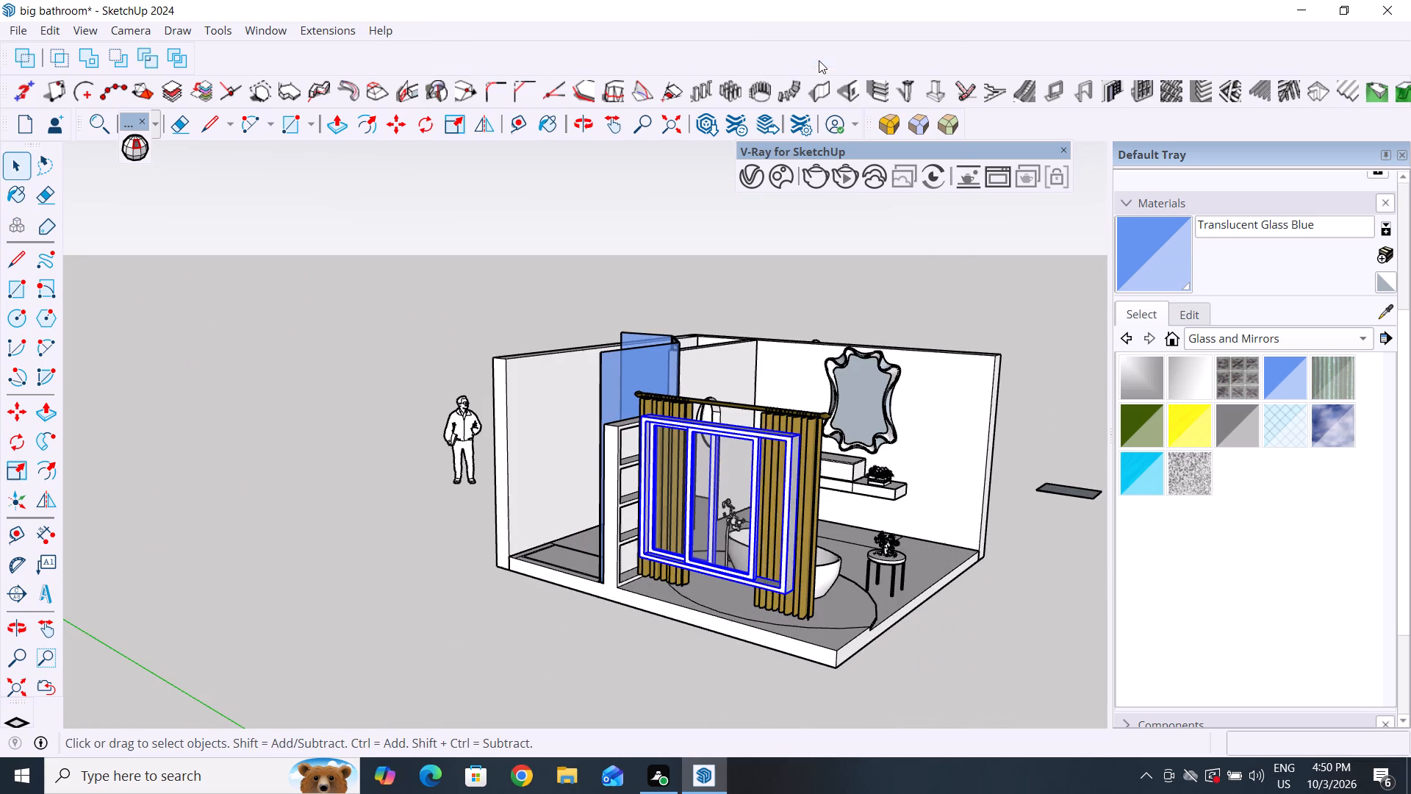
pyautogui.click(784, 468)
pyautogui.rightClick(784, 468)
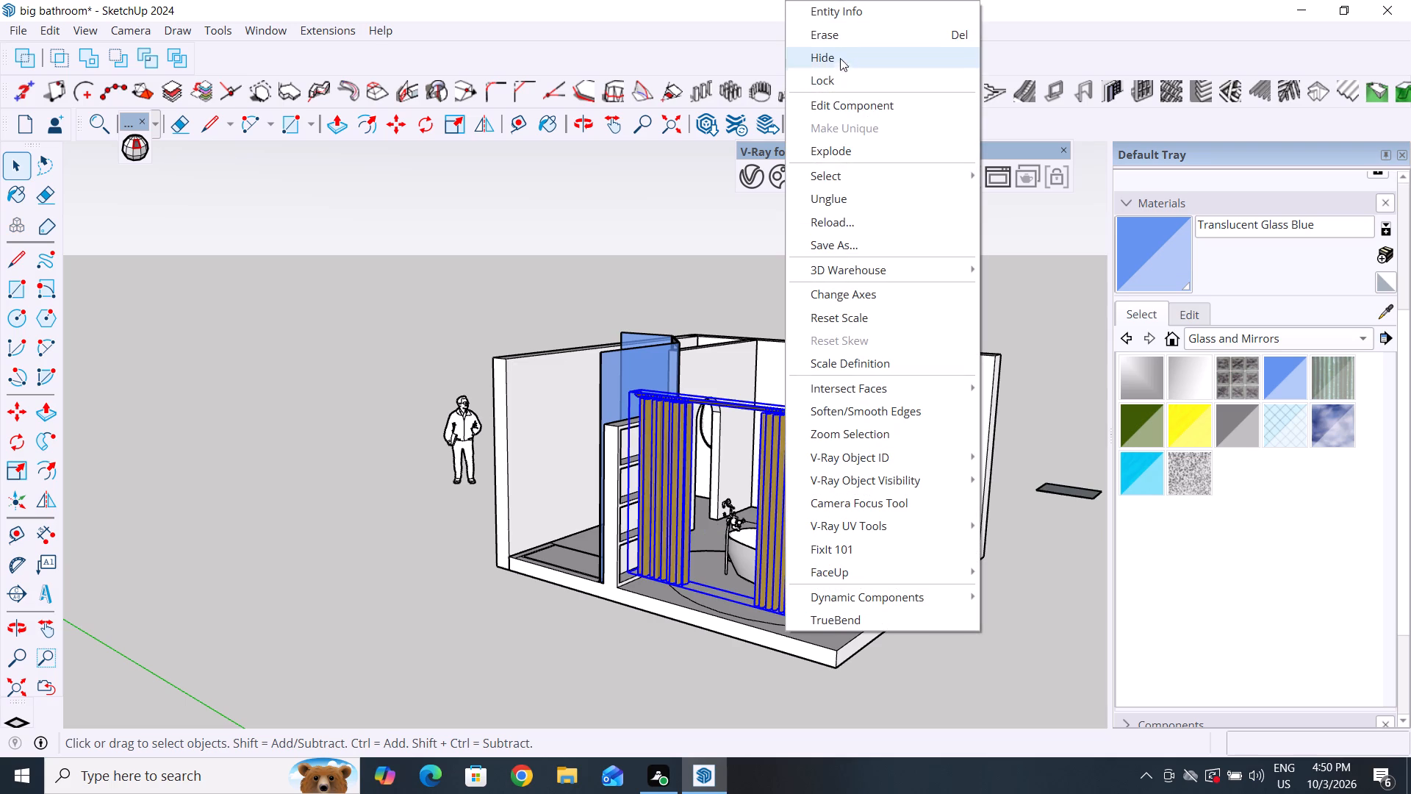
pyautogui.click(852, 59)
# Hide the wall group behind the wavy mirror and the vanity shelves.
pyautogui.moveTo(893, 540); pyautogui.dragTo(877, 561, button='middle')
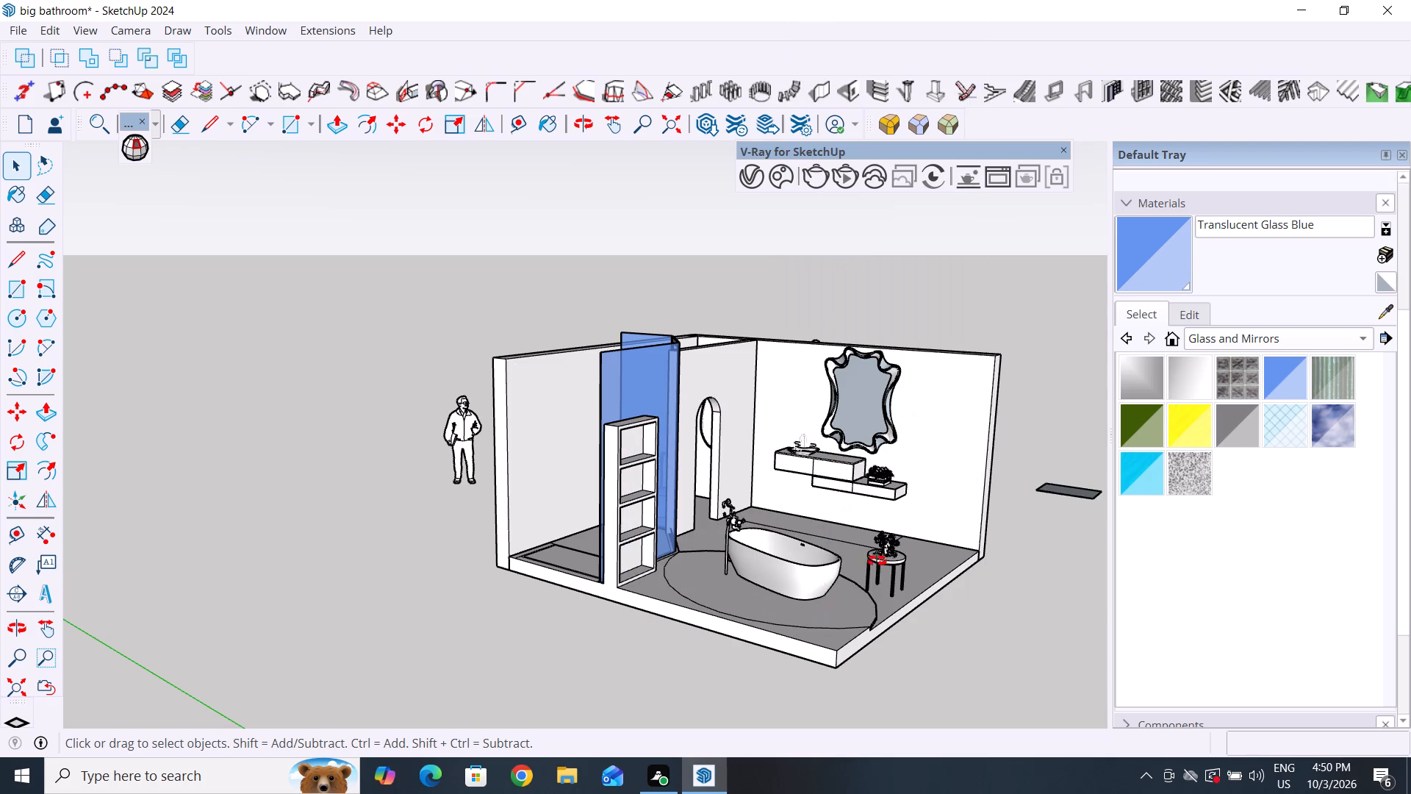
pyautogui.moveTo(877, 561); pyautogui.dragTo(874, 566, button='middle')
pyautogui.click(958, 440)
pyautogui.rightClick(958, 440)
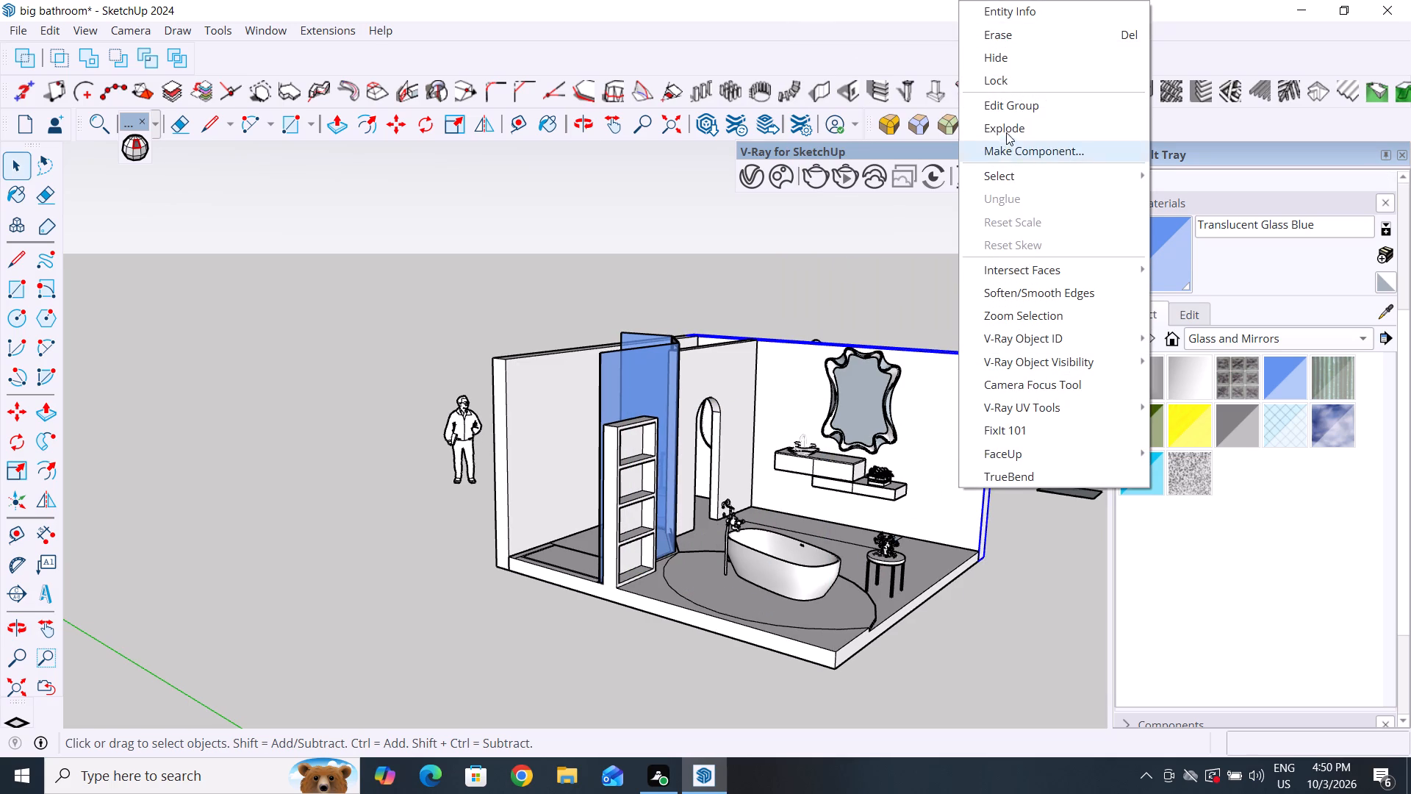
pyautogui.click(1006, 46)
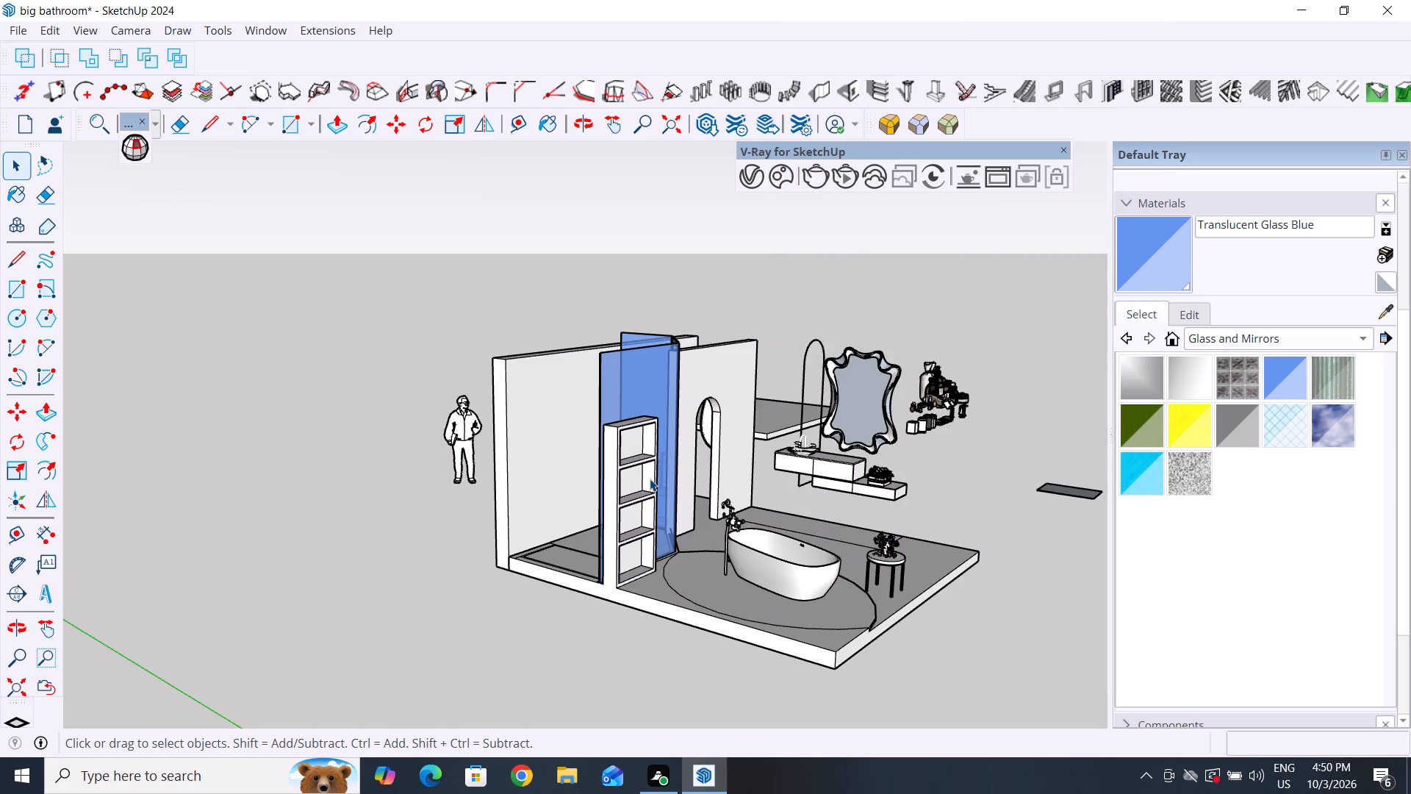
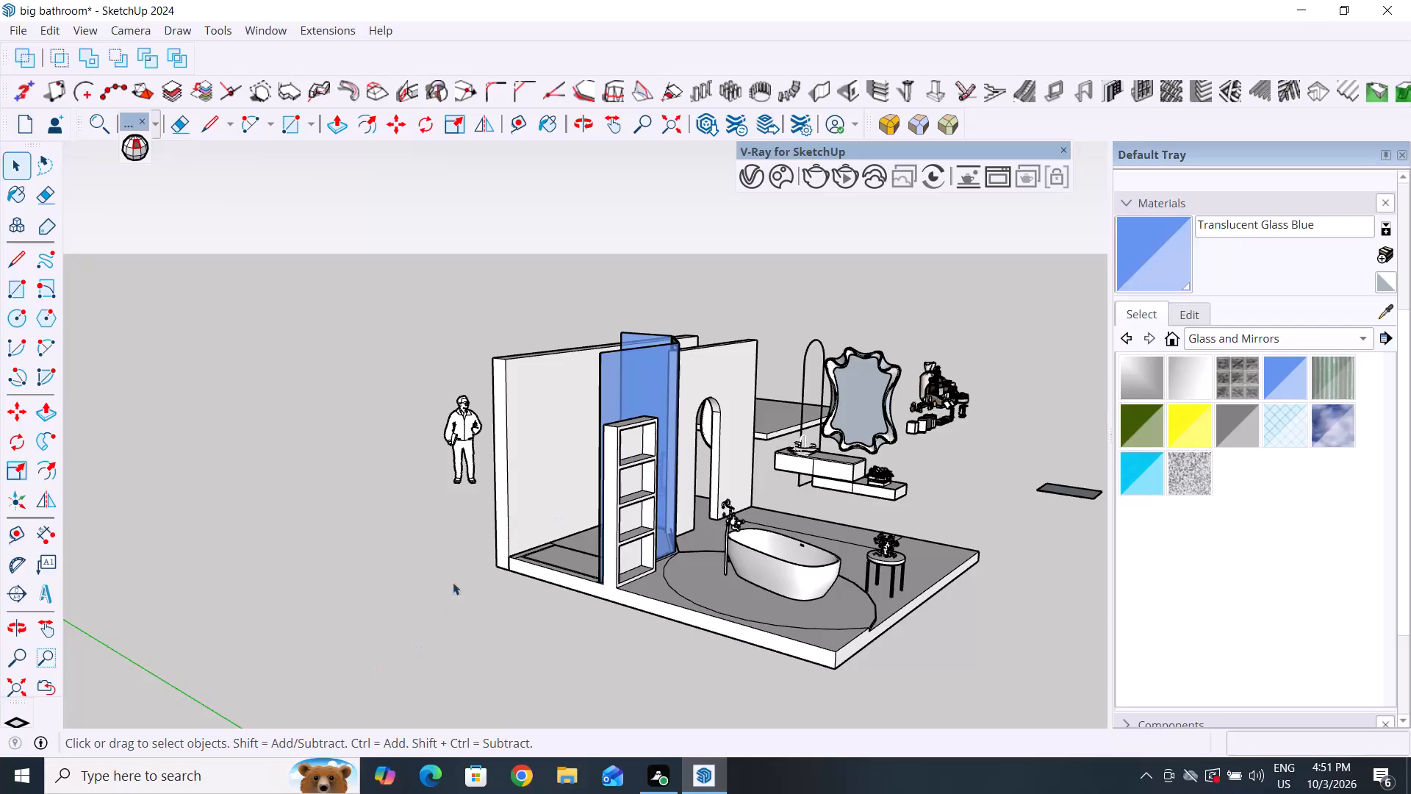
# Hide the blue glass face of the shower enclosure beside the shelf unit.
pyautogui.scroll(-3, 617, 543)
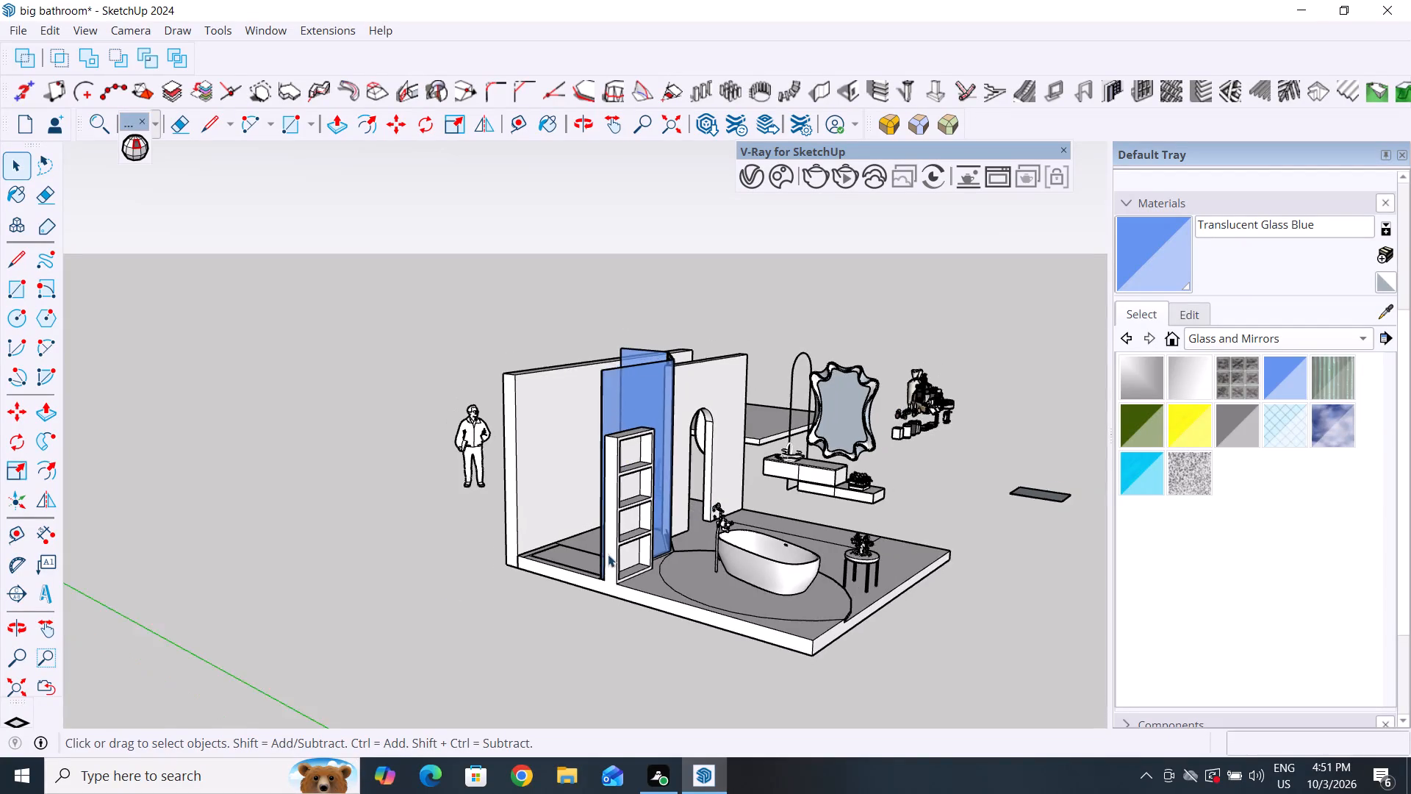
pyautogui.moveTo(741, 596); pyautogui.dragTo(432, 677, button='middle')
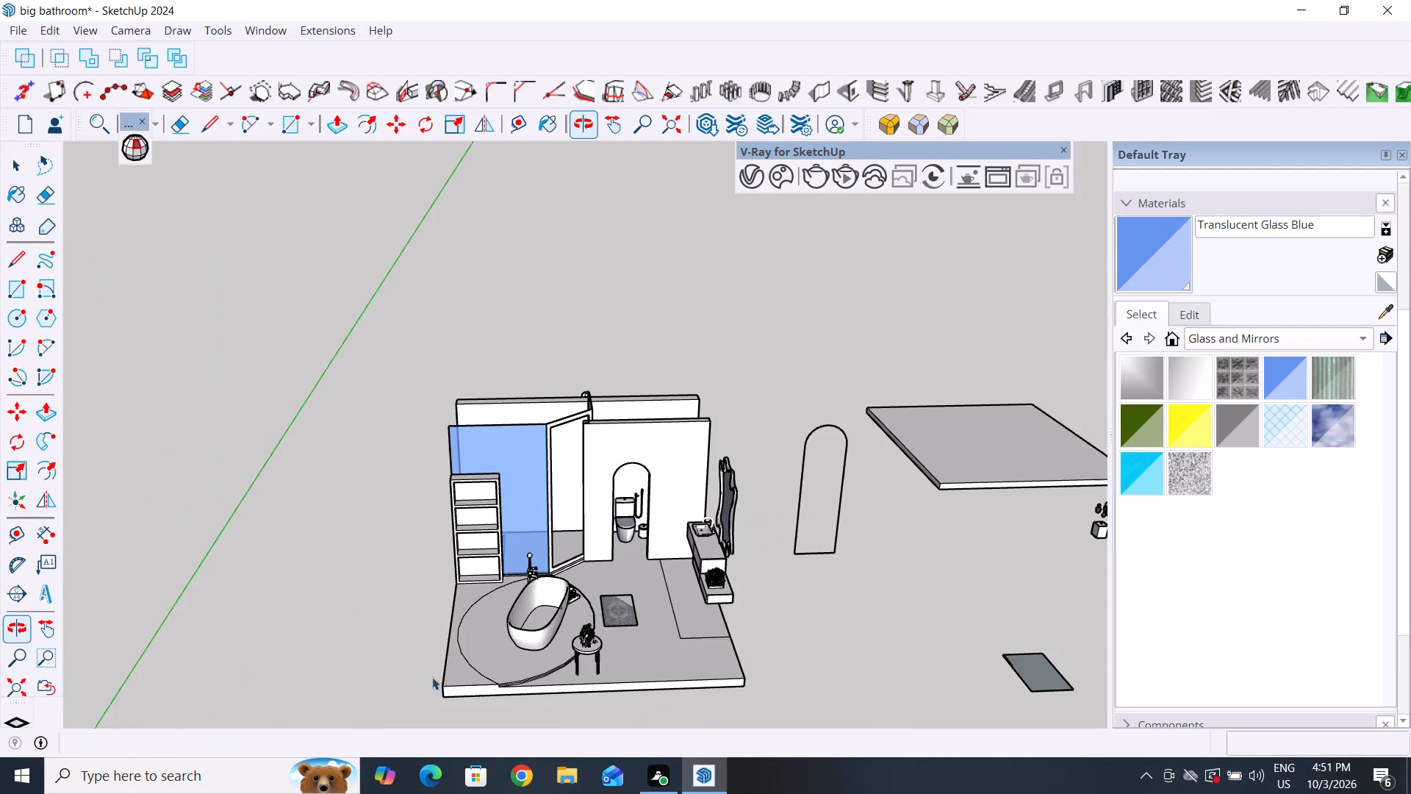
pyautogui.scroll(3, 544, 502)
pyautogui.click(530, 487)
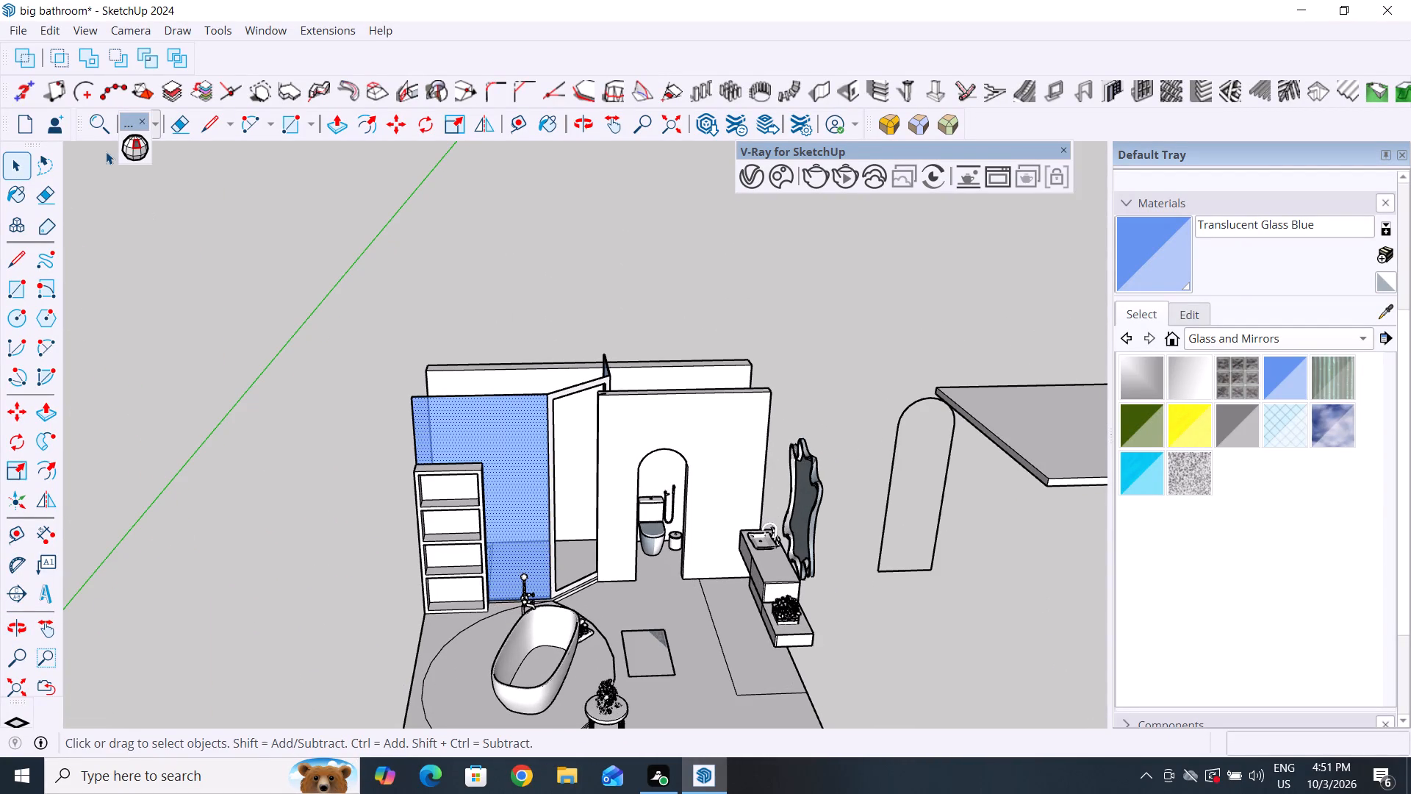
pyautogui.scroll(4, 554, 427)
pyautogui.moveTo(576, 483); pyautogui.dragTo(528, 566, button='middle')
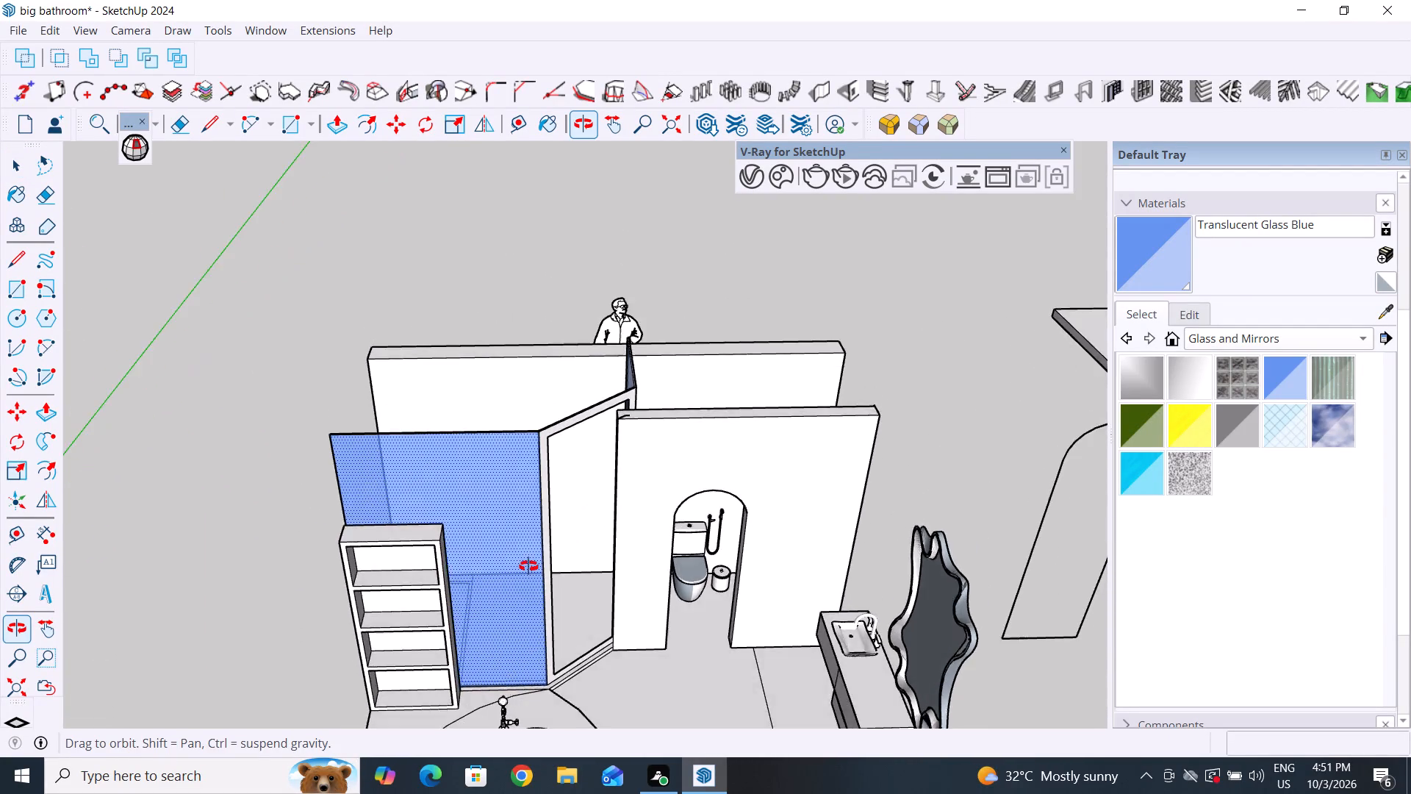
pyautogui.moveTo(528, 566); pyautogui.dragTo(408, 567, button='middle')
pyautogui.rightClick(417, 511)
pyautogui.click(490, 149)
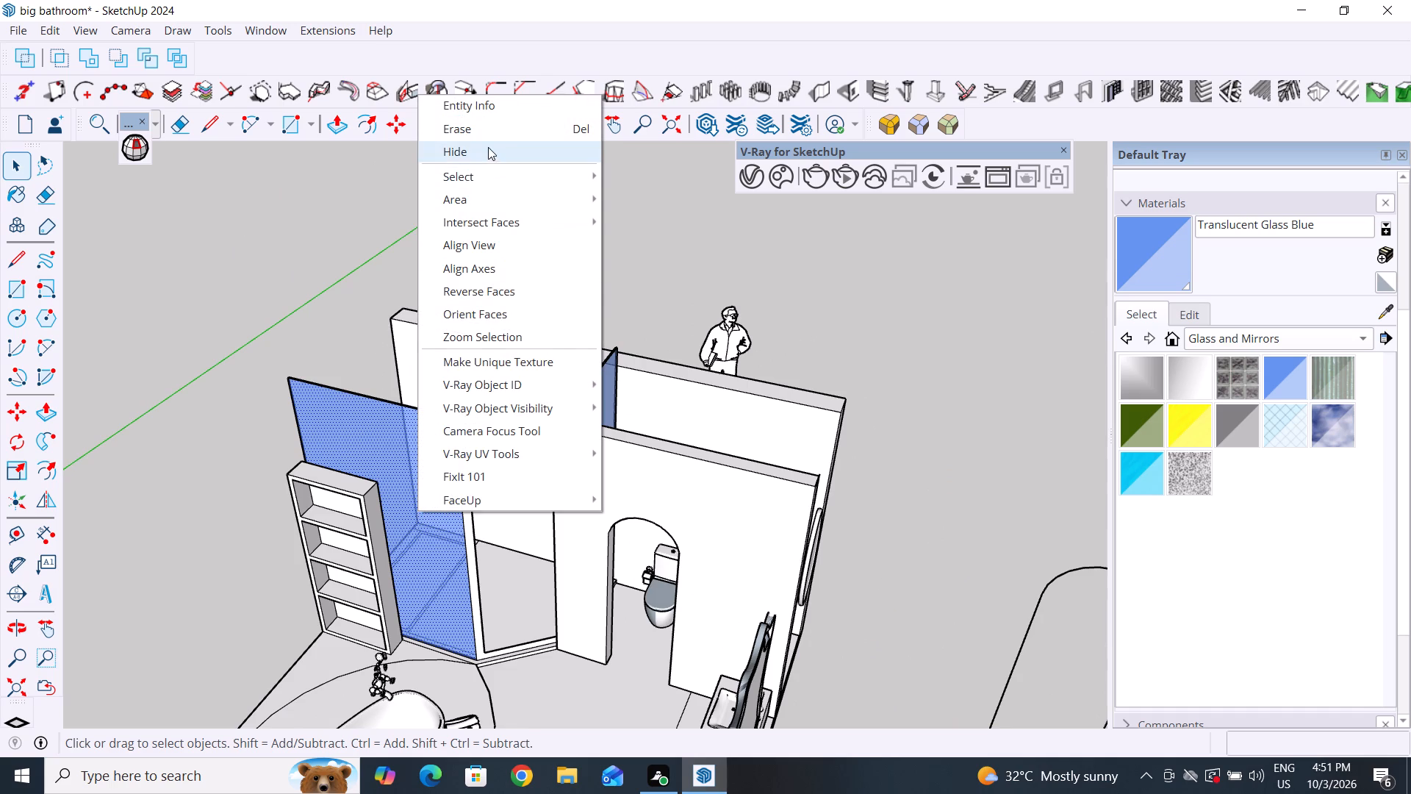
pyautogui.click(408, 468)
pyautogui.rightClick(408, 468)
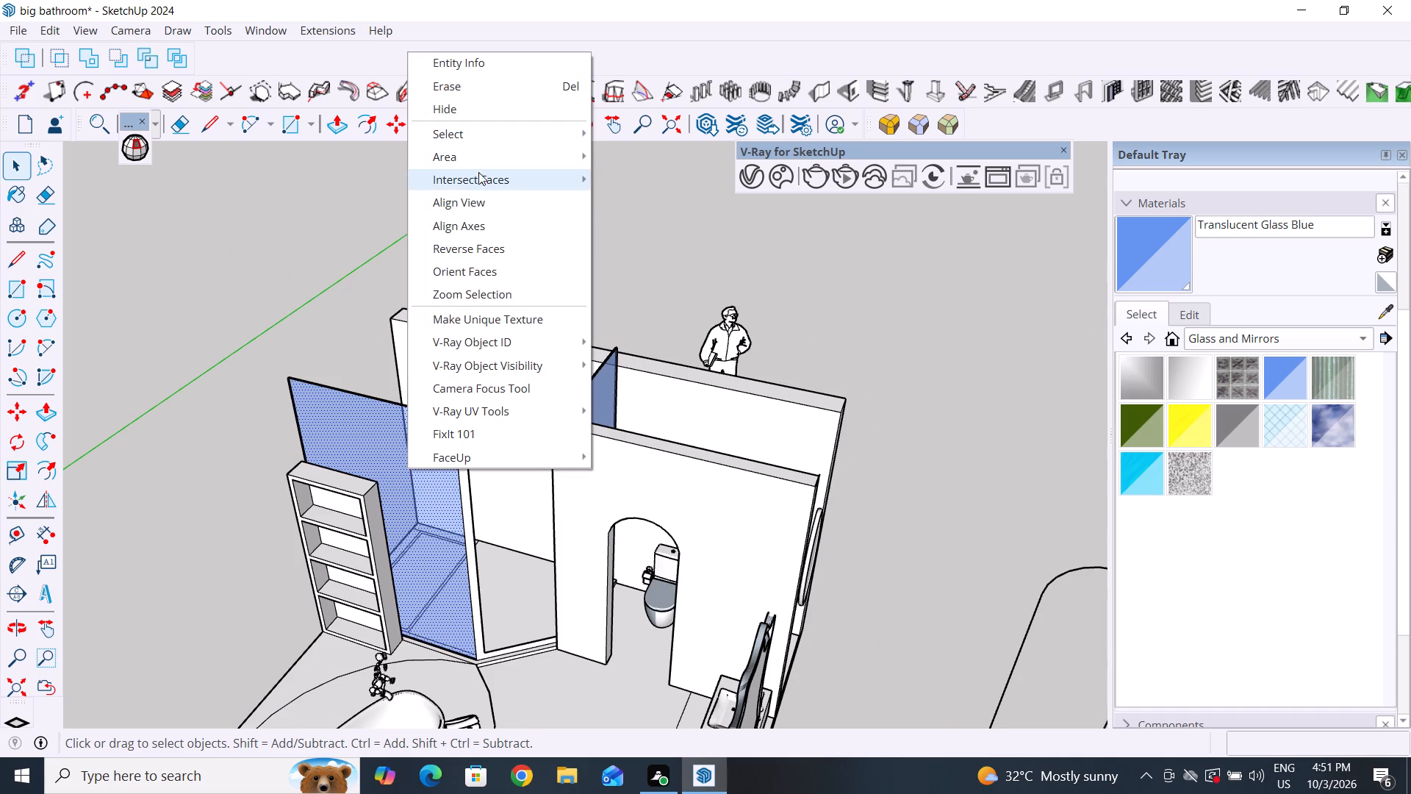
pyautogui.click(475, 158)
pyautogui.click(472, 102)
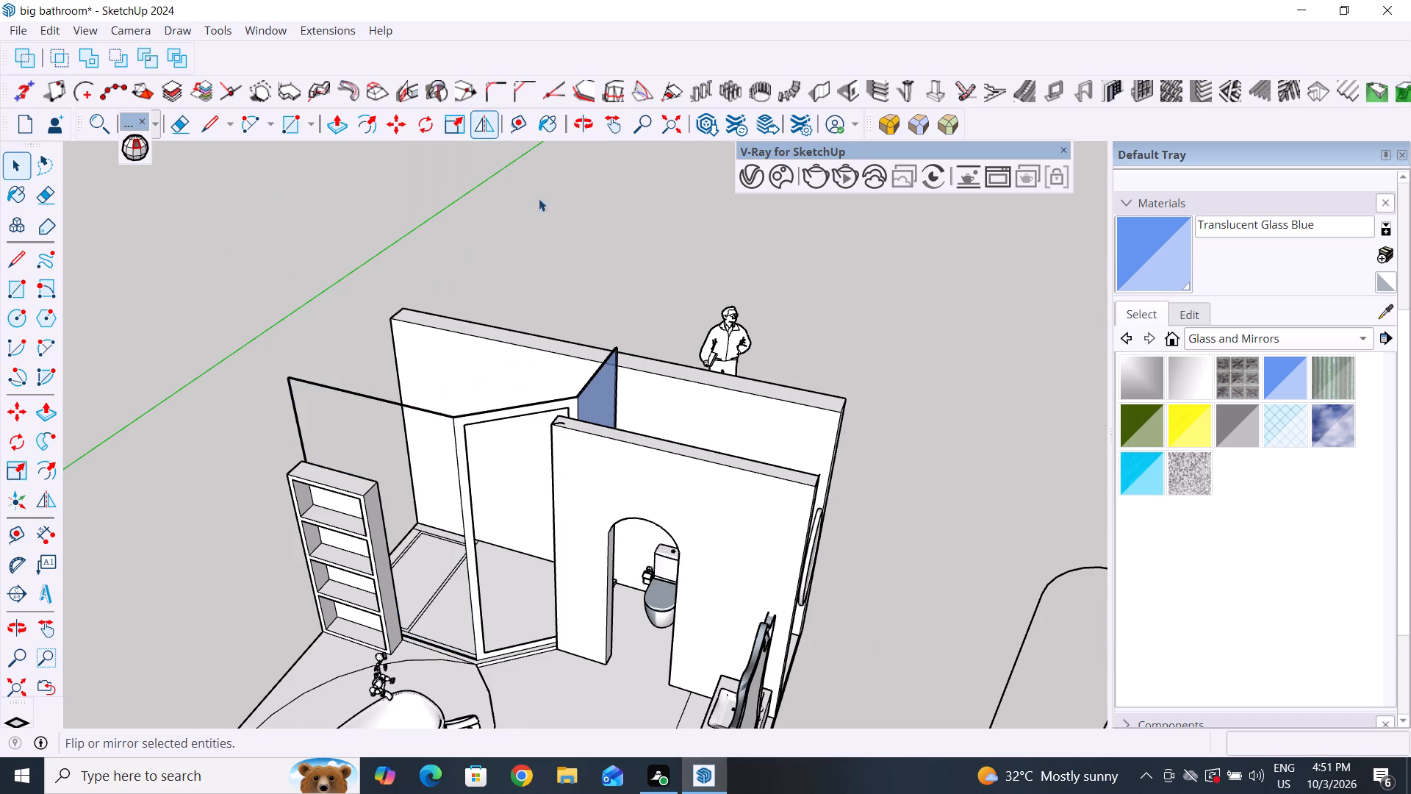
pyautogui.click(561, 240)
# Hide the remaining blue glass face of the shower enclosure in front of the toilet.
pyautogui.moveTo(486, 610); pyautogui.dragTo(434, 640, button='middle')
pyautogui.scroll(1, 354, 602)
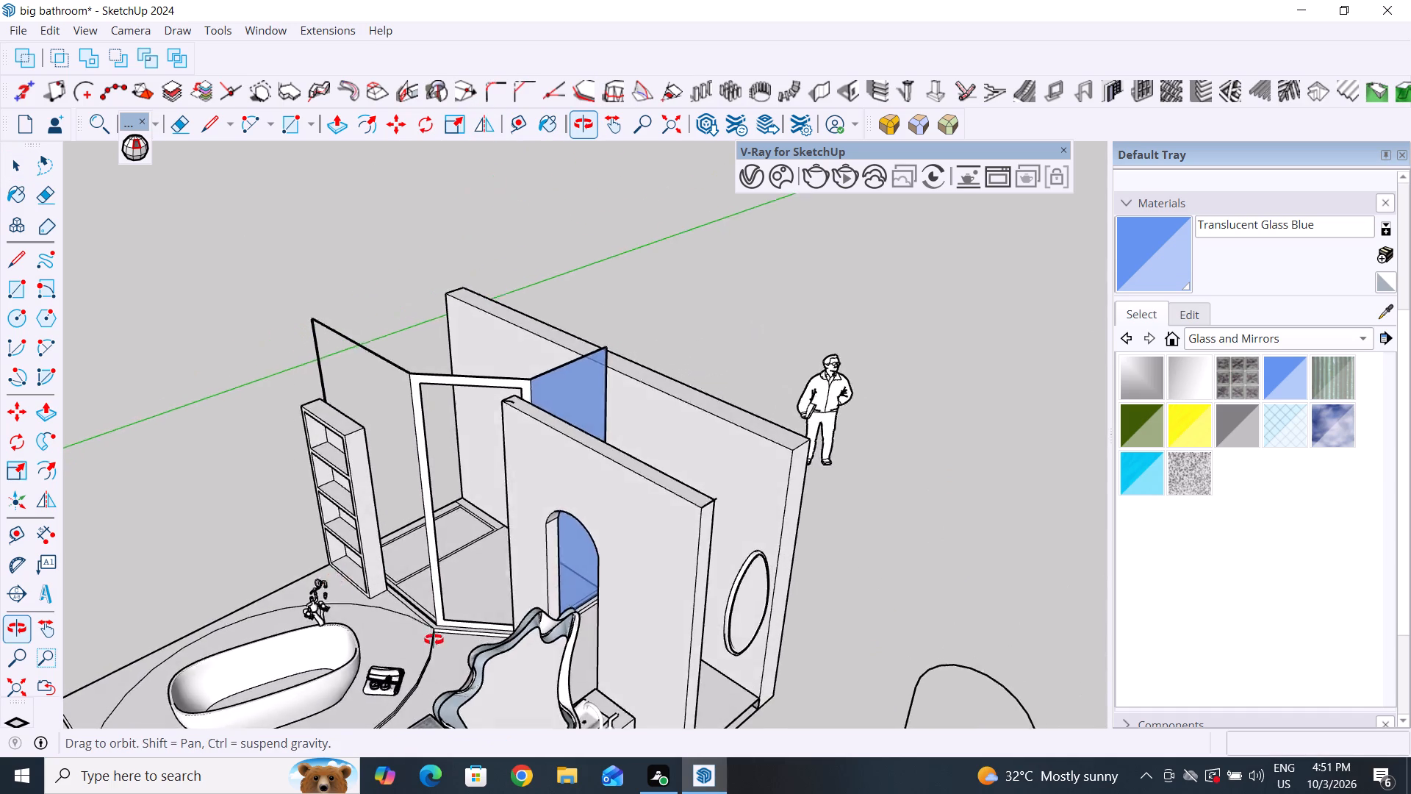
pyautogui.moveTo(434, 640); pyautogui.dragTo(480, 634, button='middle')
pyautogui.scroll(8, 480, 634)
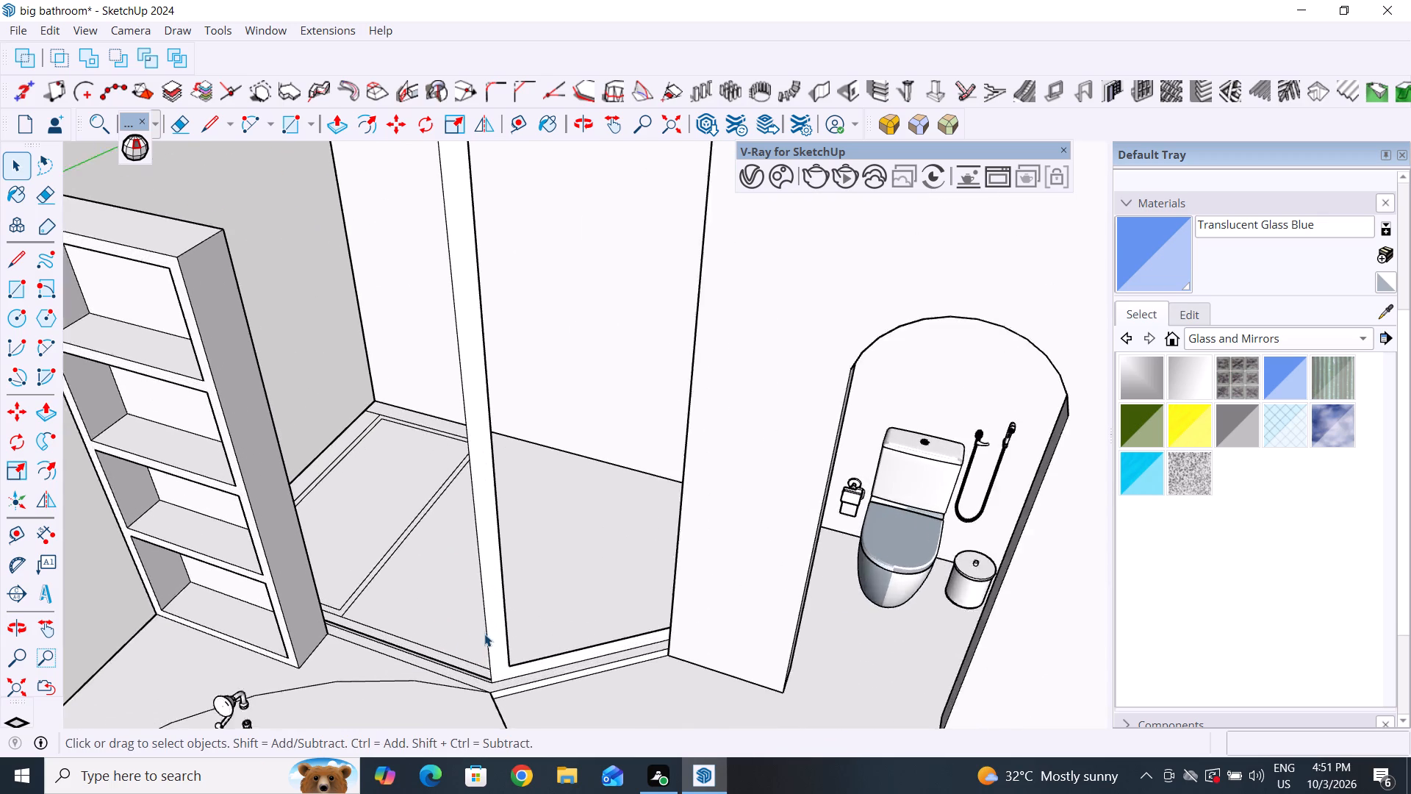
pyautogui.moveTo(517, 660); pyautogui.dragTo(1024, 597, button='middle')
pyautogui.moveTo(373, 509); pyautogui.dragTo(702, 565, button='middle')
pyautogui.moveTo(702, 565); pyautogui.dragTo(503, 628, button='middle')
pyautogui.scroll(-4, 500, 626)
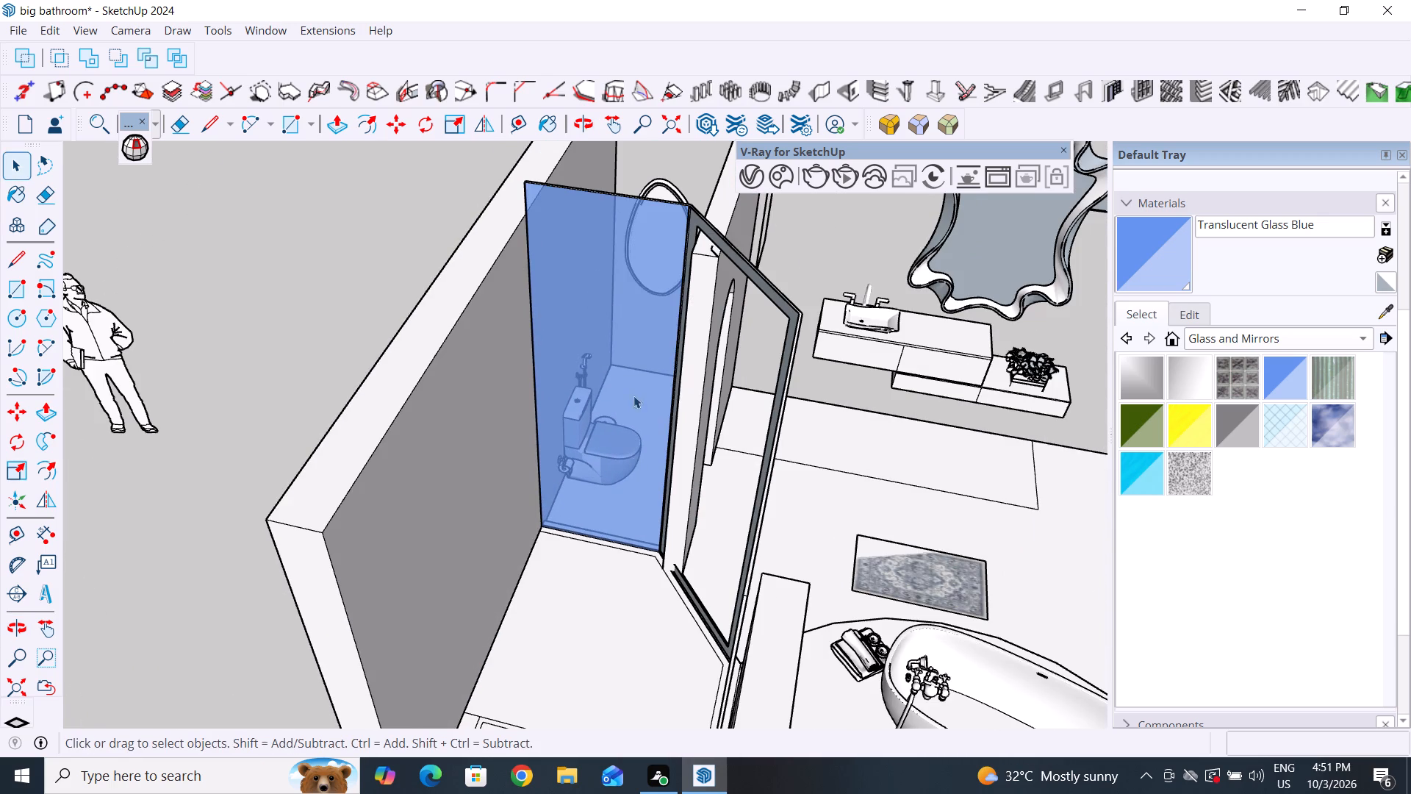
pyautogui.click(611, 360)
pyautogui.rightClick(611, 360)
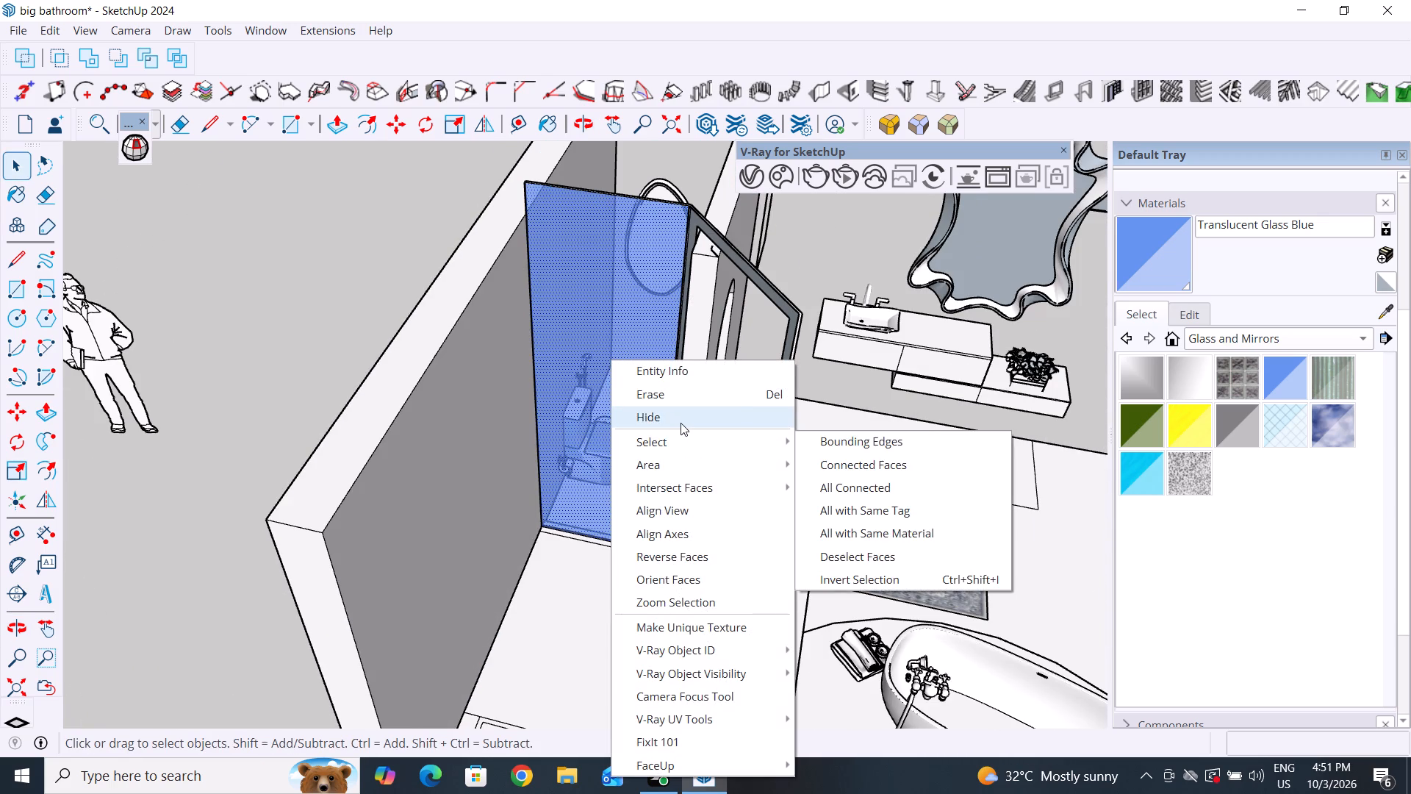
pyautogui.click(681, 423)
pyautogui.click(620, 412)
pyautogui.rightClick(620, 412)
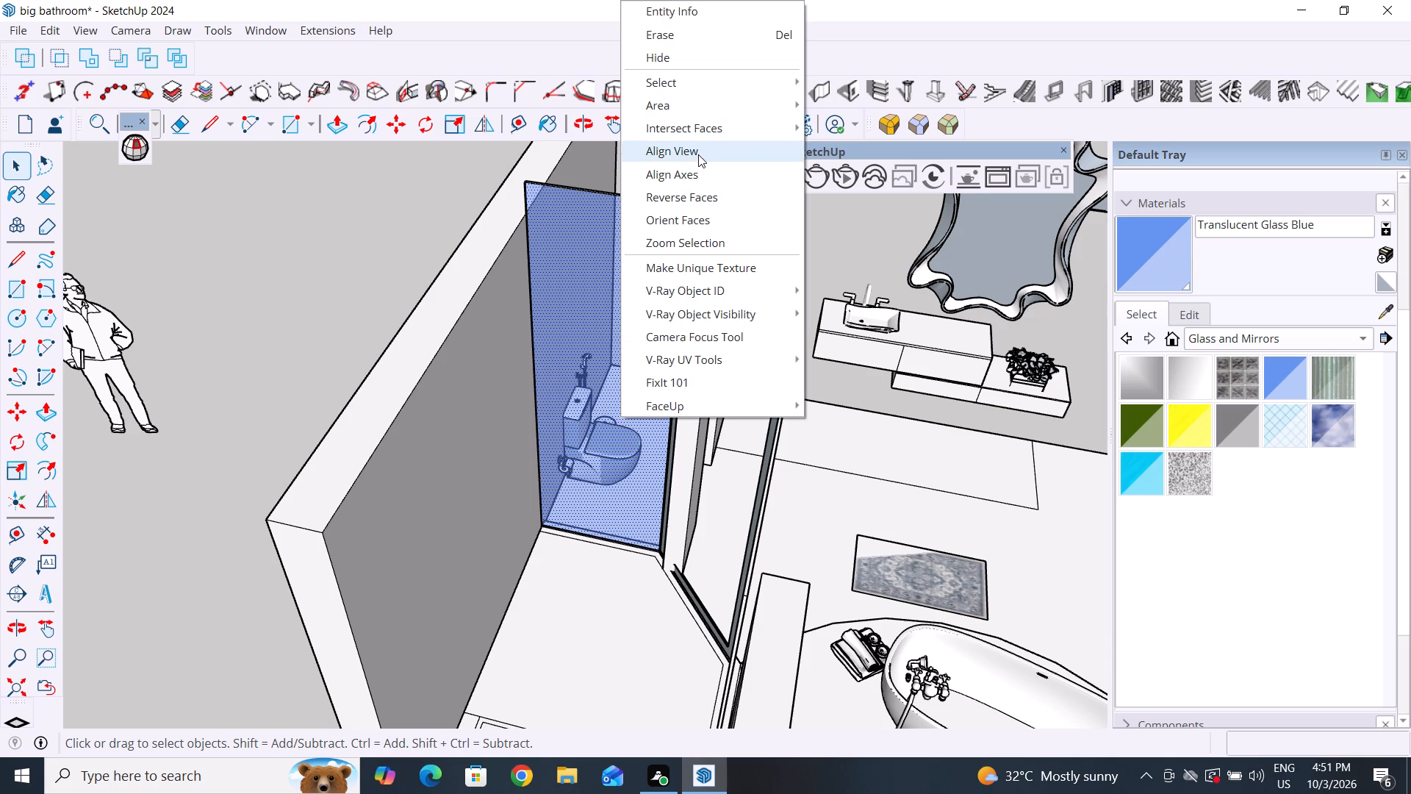
pyautogui.click(669, 61)
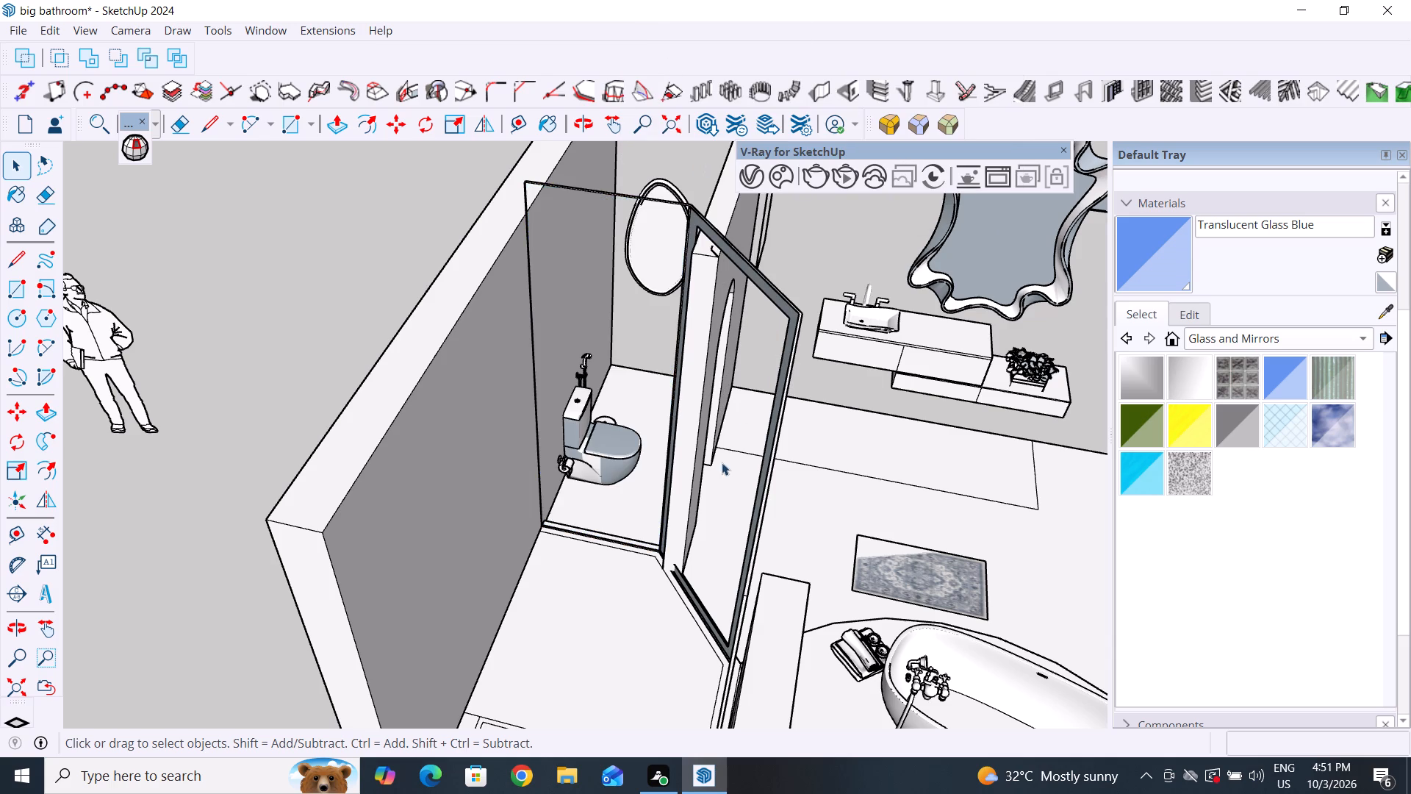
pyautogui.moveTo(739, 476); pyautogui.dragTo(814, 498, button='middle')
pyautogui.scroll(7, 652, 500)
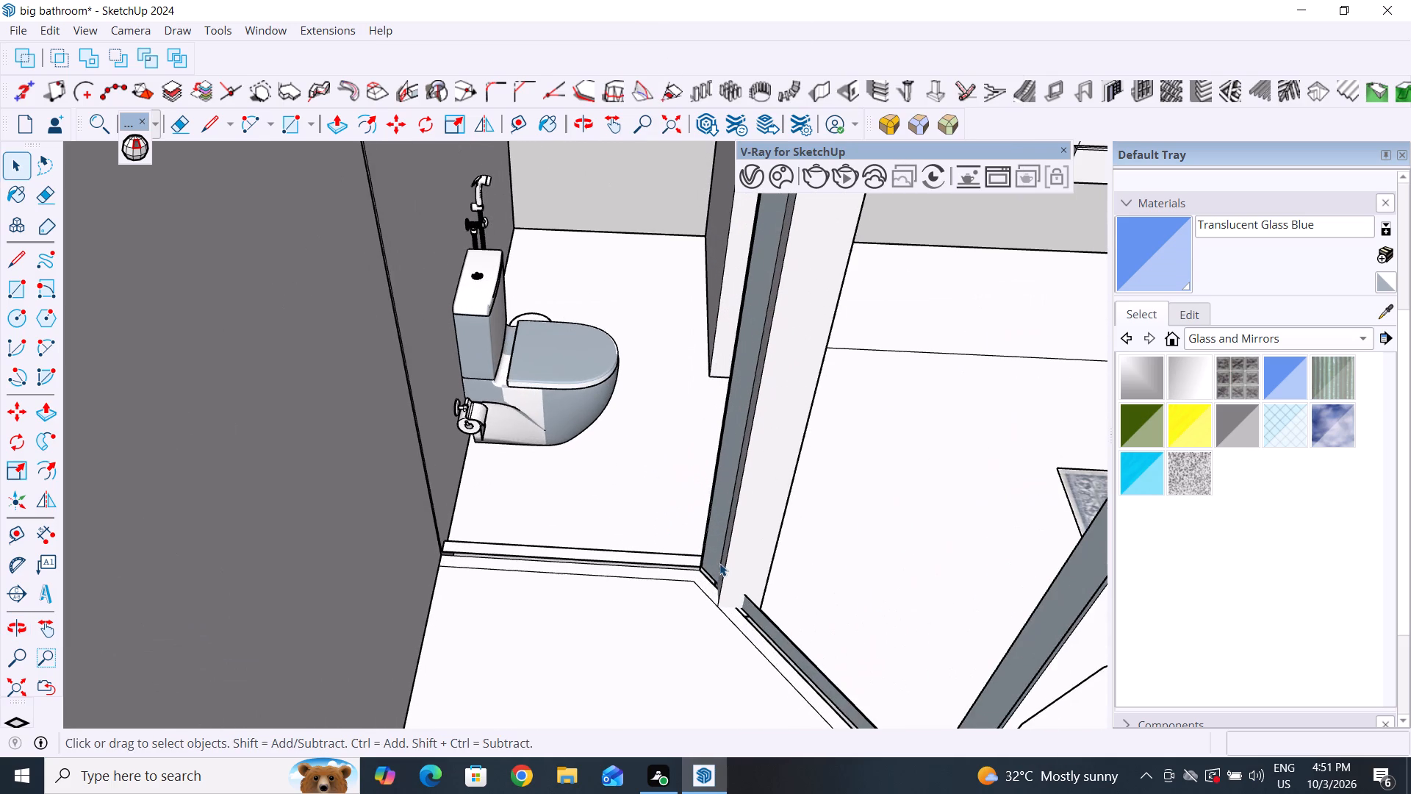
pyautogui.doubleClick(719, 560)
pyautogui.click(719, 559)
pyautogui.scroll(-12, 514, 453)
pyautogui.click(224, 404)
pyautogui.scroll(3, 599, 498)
# Move the arched wall about 7.3" by its lower corner to the corner of the shower frame.
pyautogui.moveTo(586, 560); pyautogui.dragTo(512, 564, button='middle')
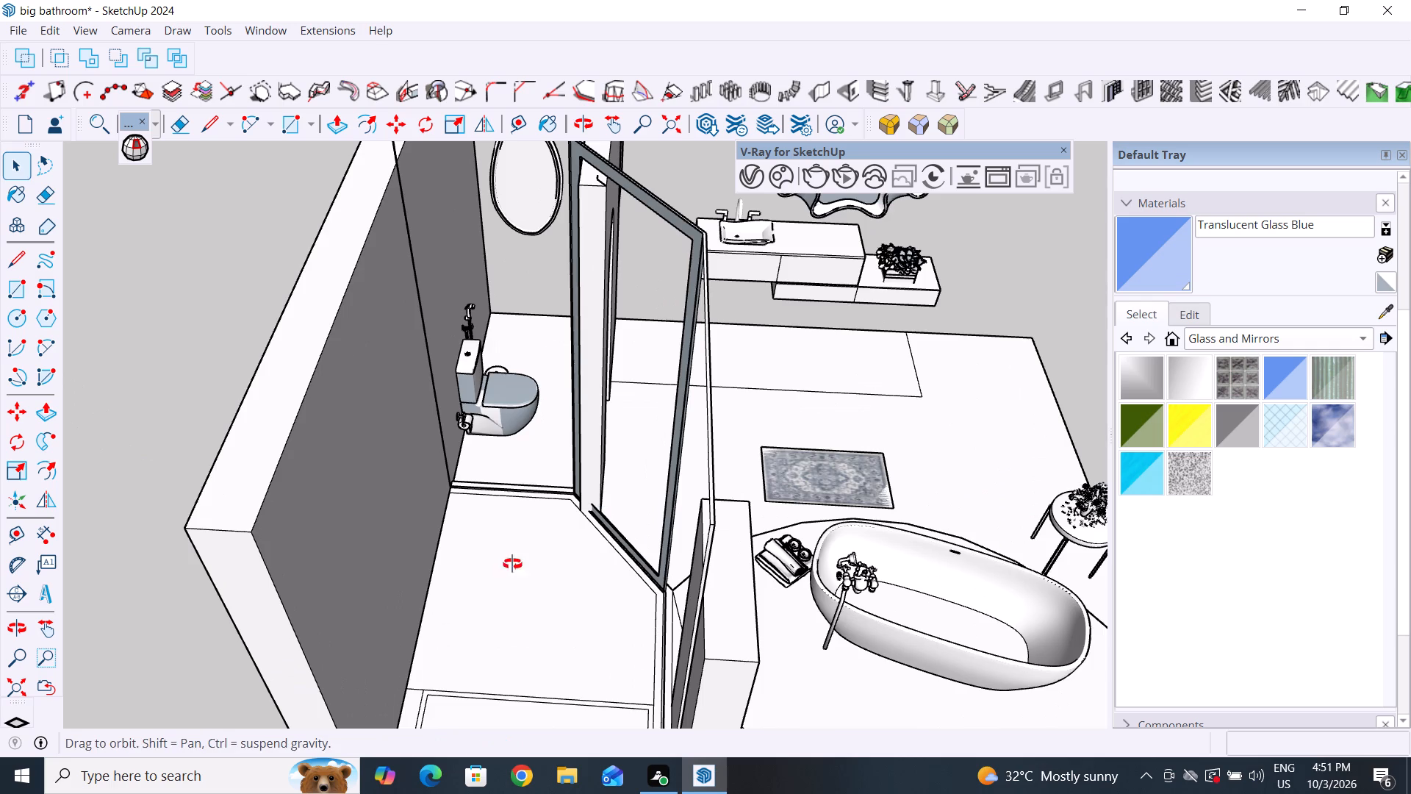
pyautogui.moveTo(512, 564); pyautogui.dragTo(378, 592, button='middle')
pyautogui.scroll(4, 578, 395)
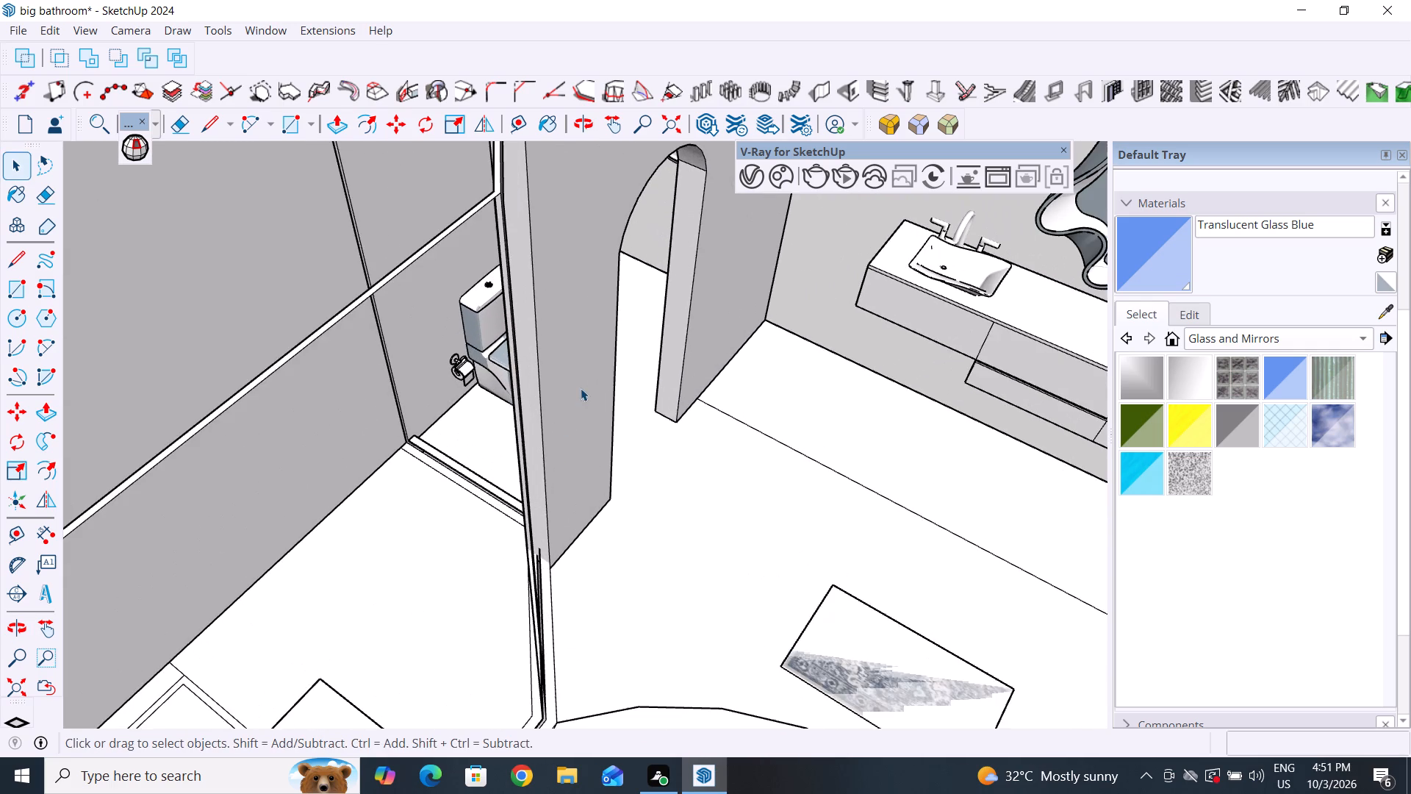
pyautogui.moveTo(593, 429); pyautogui.dragTo(640, 442, button='middle')
pyautogui.click(561, 513)
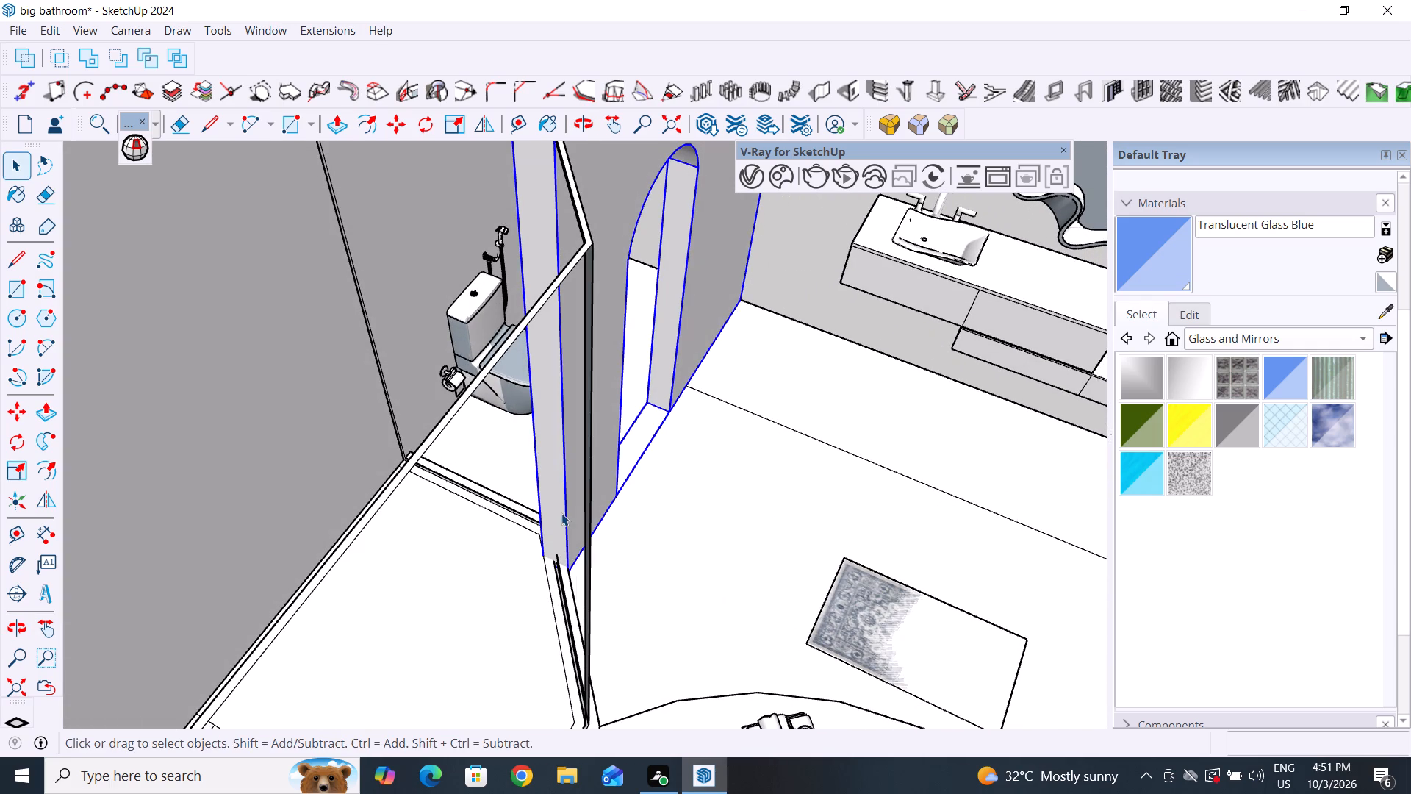
pyautogui.press('m')
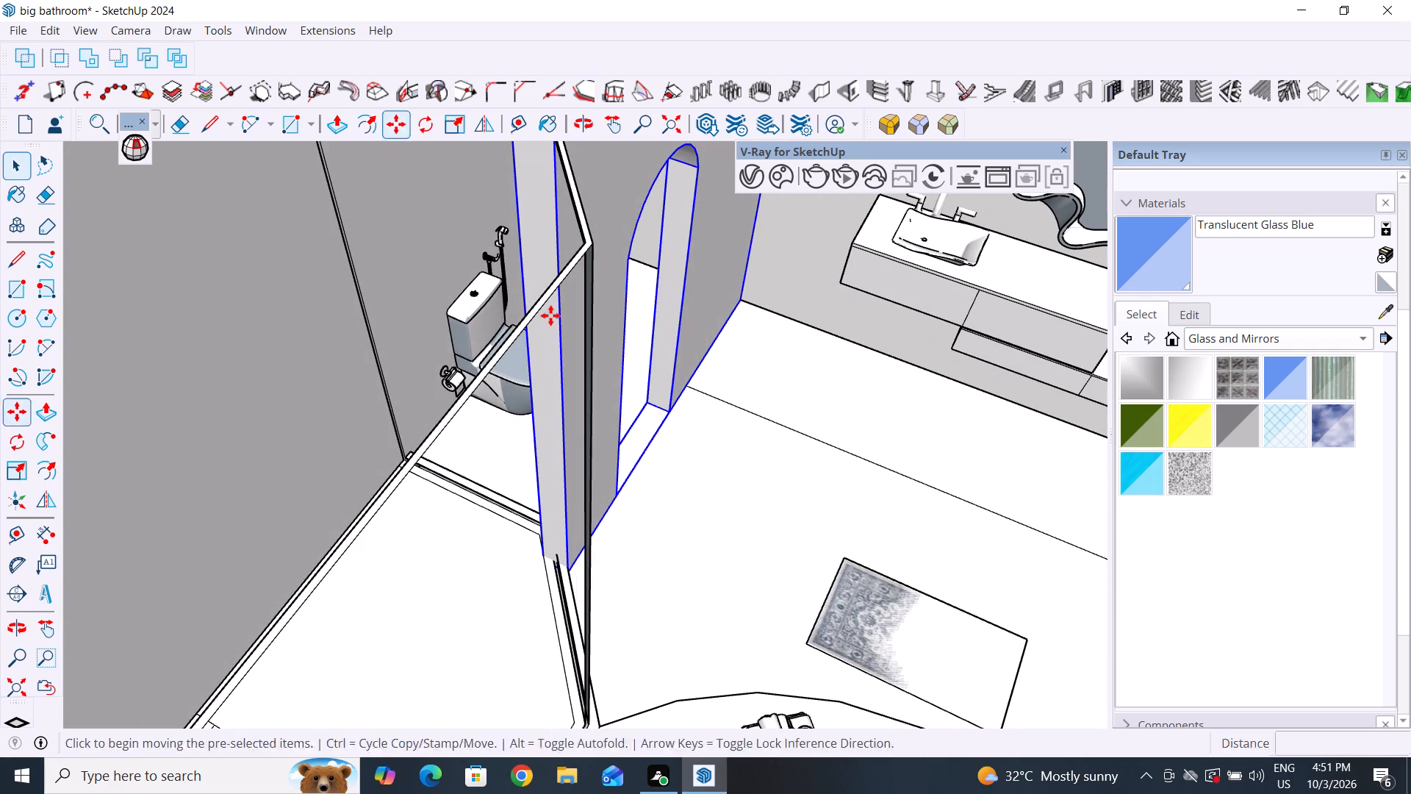
pyautogui.scroll(1, 451, 529)
pyautogui.moveTo(456, 533); pyautogui.dragTo(614, 557, button='middle')
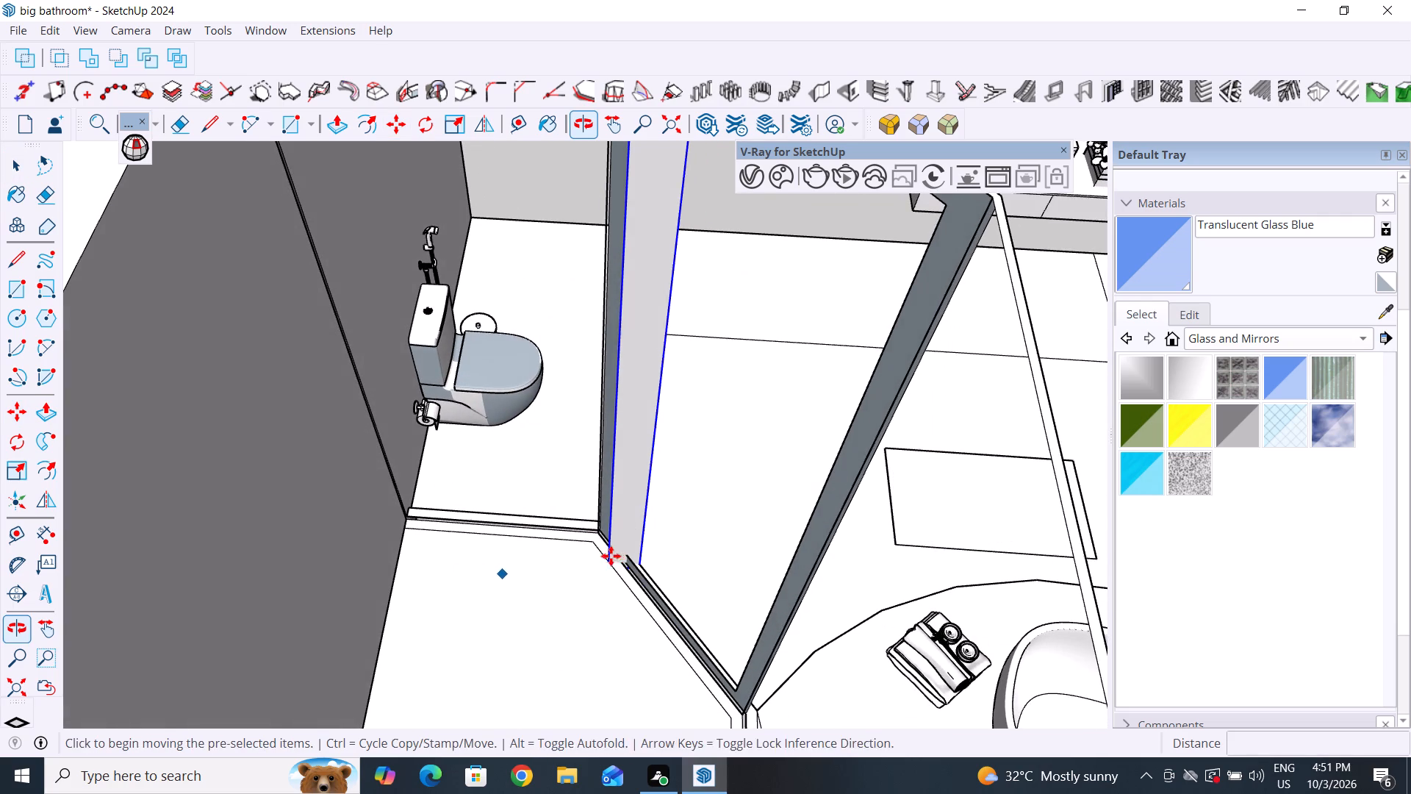
pyautogui.scroll(7, 599, 542)
pyautogui.click(619, 587)
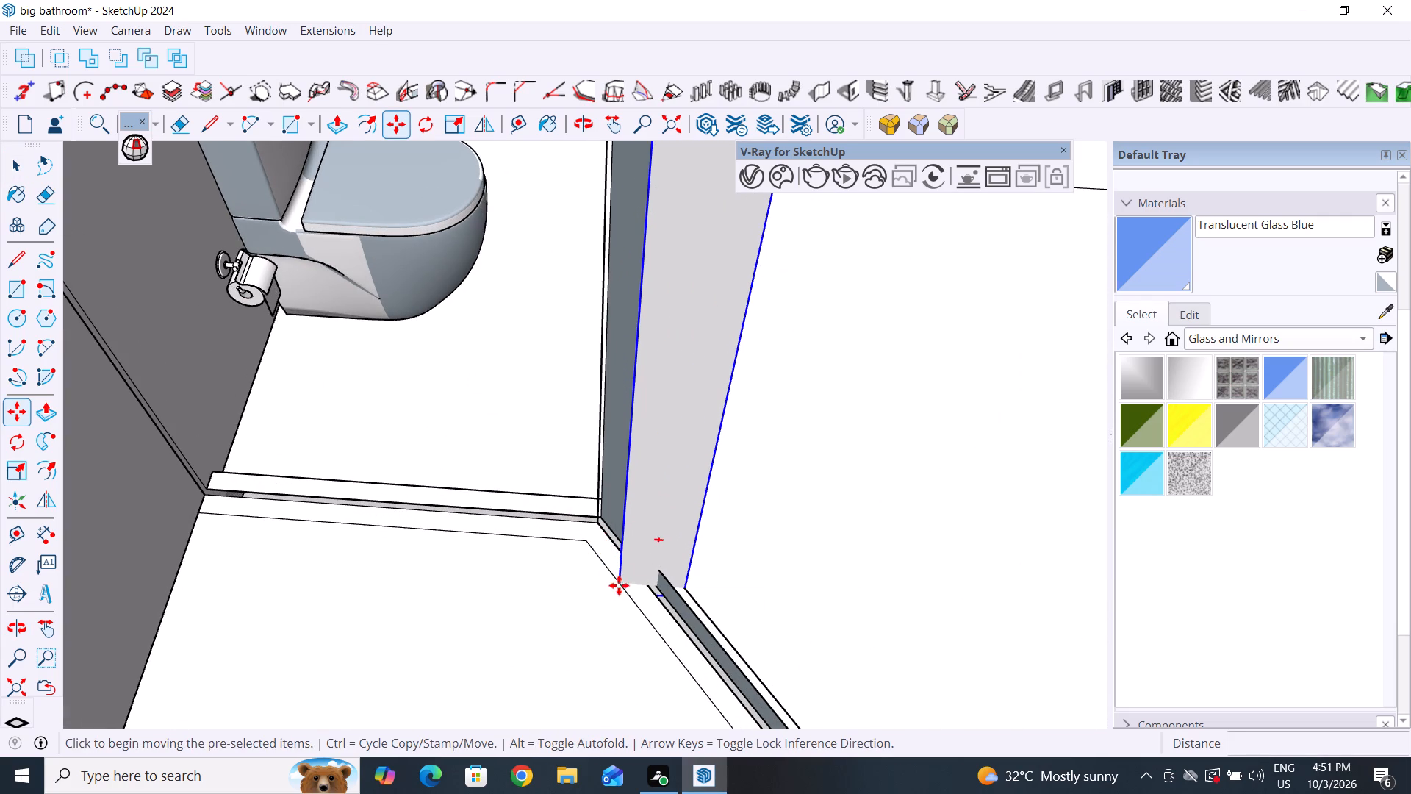
pyautogui.scroll(9, 600, 503)
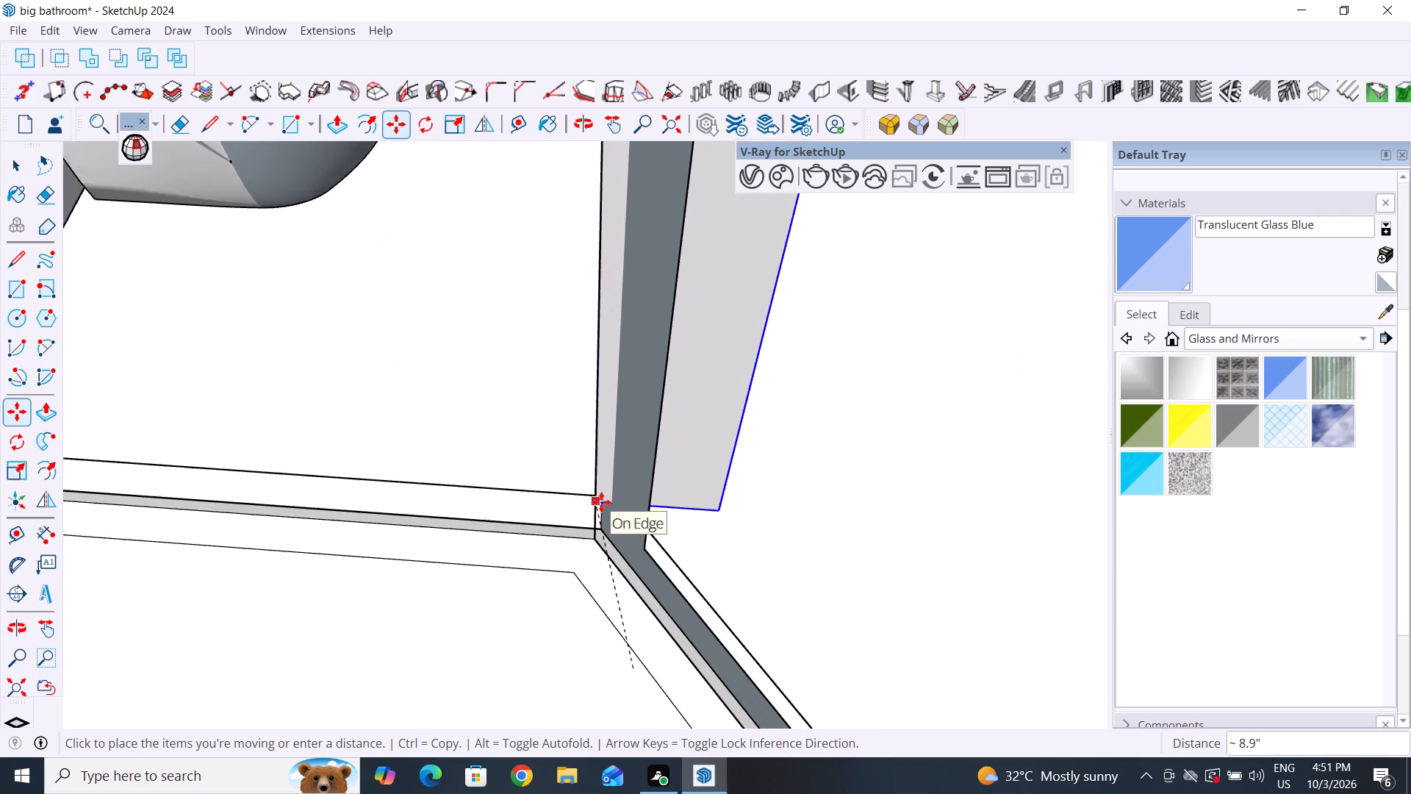
pyautogui.click(606, 539)
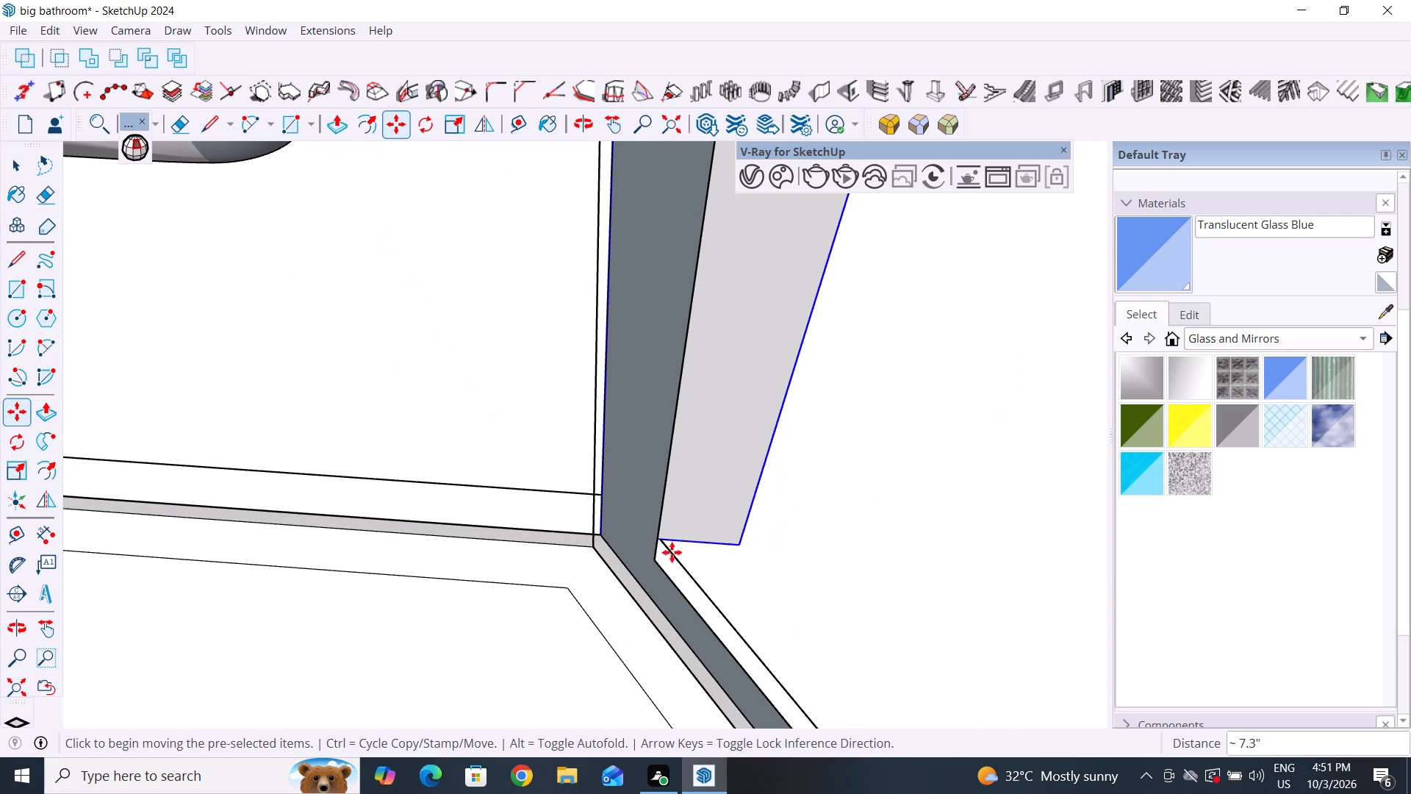
# Move the arched wall from the frame's edge to the outer corner of the shower base.
pyautogui.moveTo(826, 548); pyautogui.dragTo(495, 495, button='middle')
pyautogui.scroll(4, 537, 518)
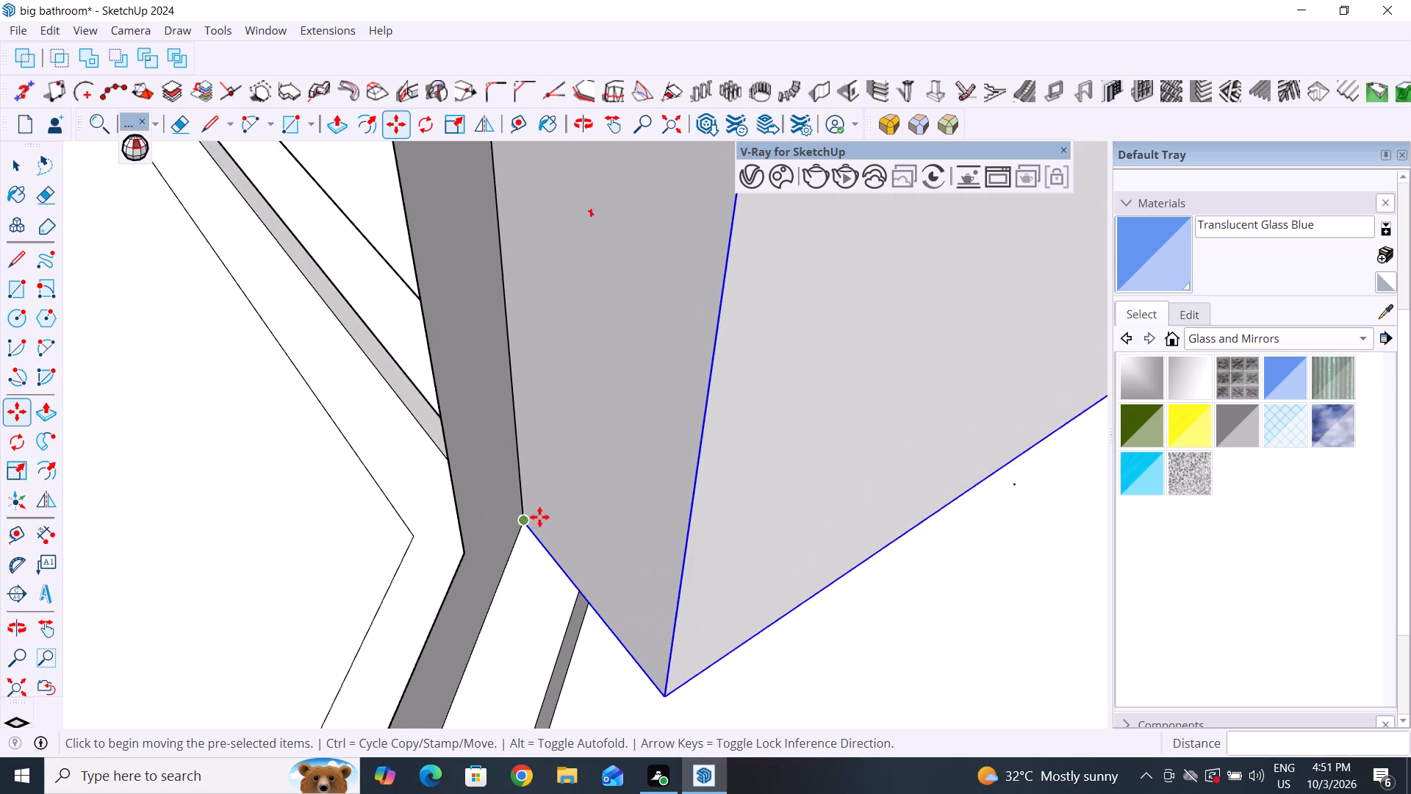
pyautogui.scroll(2, 539, 517)
pyautogui.click(520, 528)
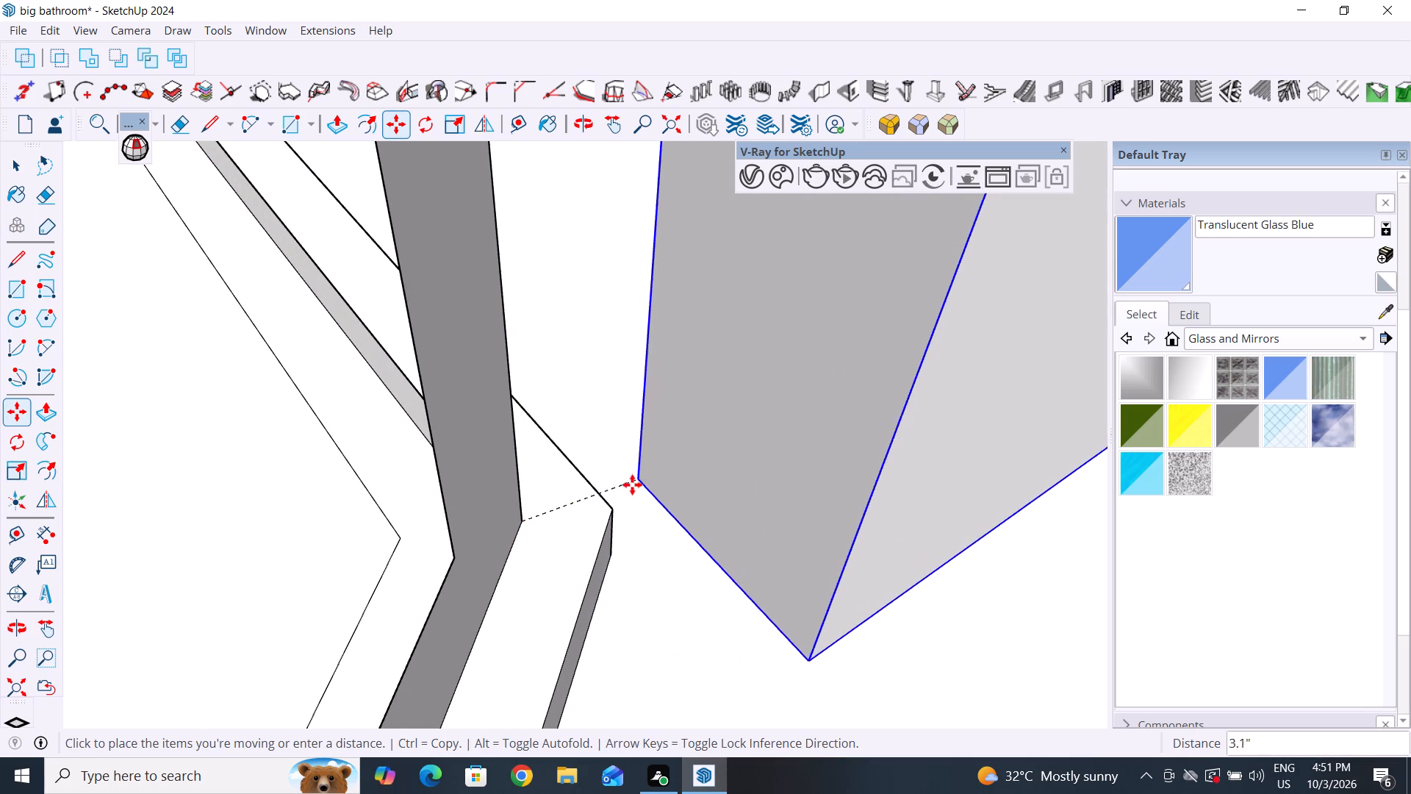
pyautogui.click(614, 507)
# Examine how the arched wall lines up with the shower frame and base from top to bottom.
pyautogui.scroll(-9, 514, 514)
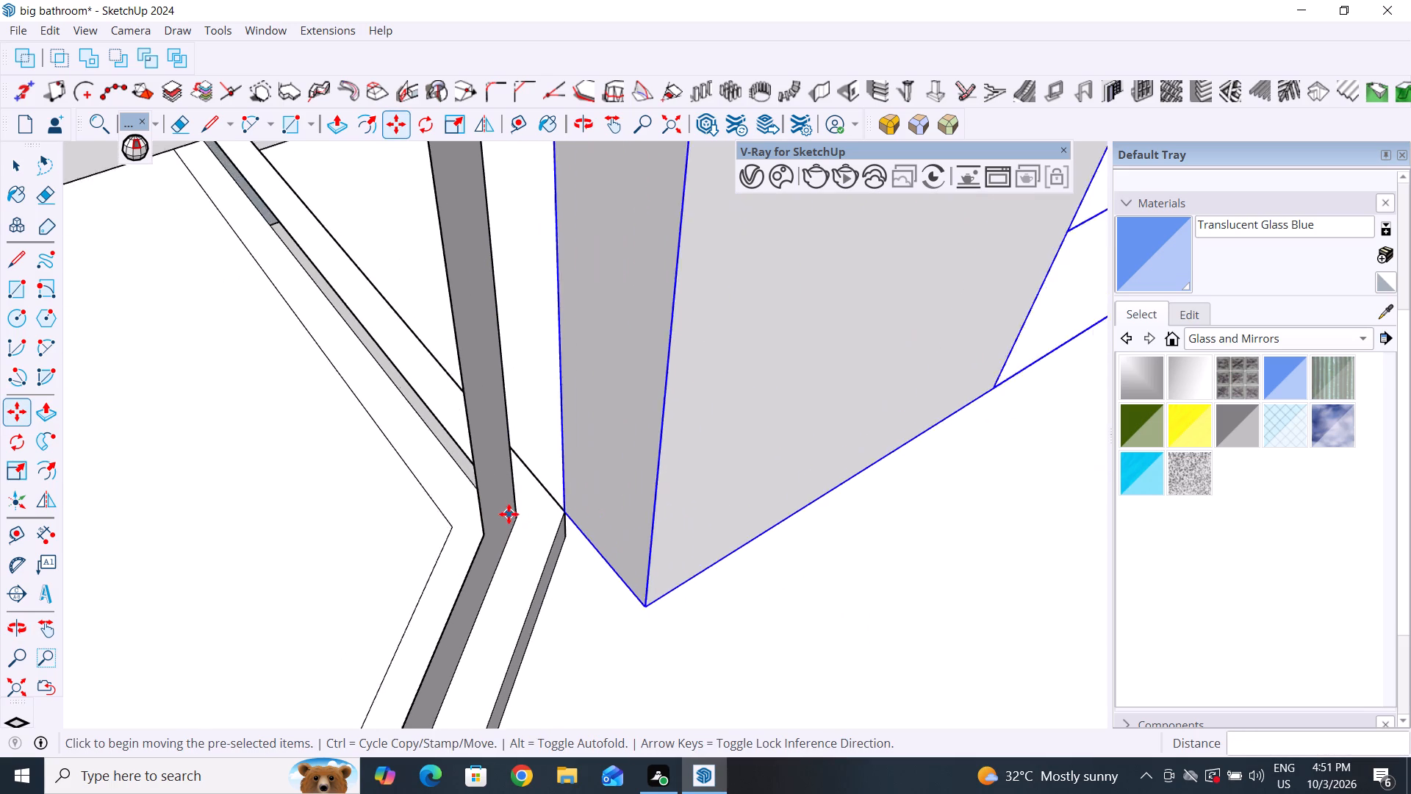
pyautogui.scroll(-16, 509, 514)
pyautogui.moveTo(511, 516); pyautogui.dragTo(426, 405, button='middle')
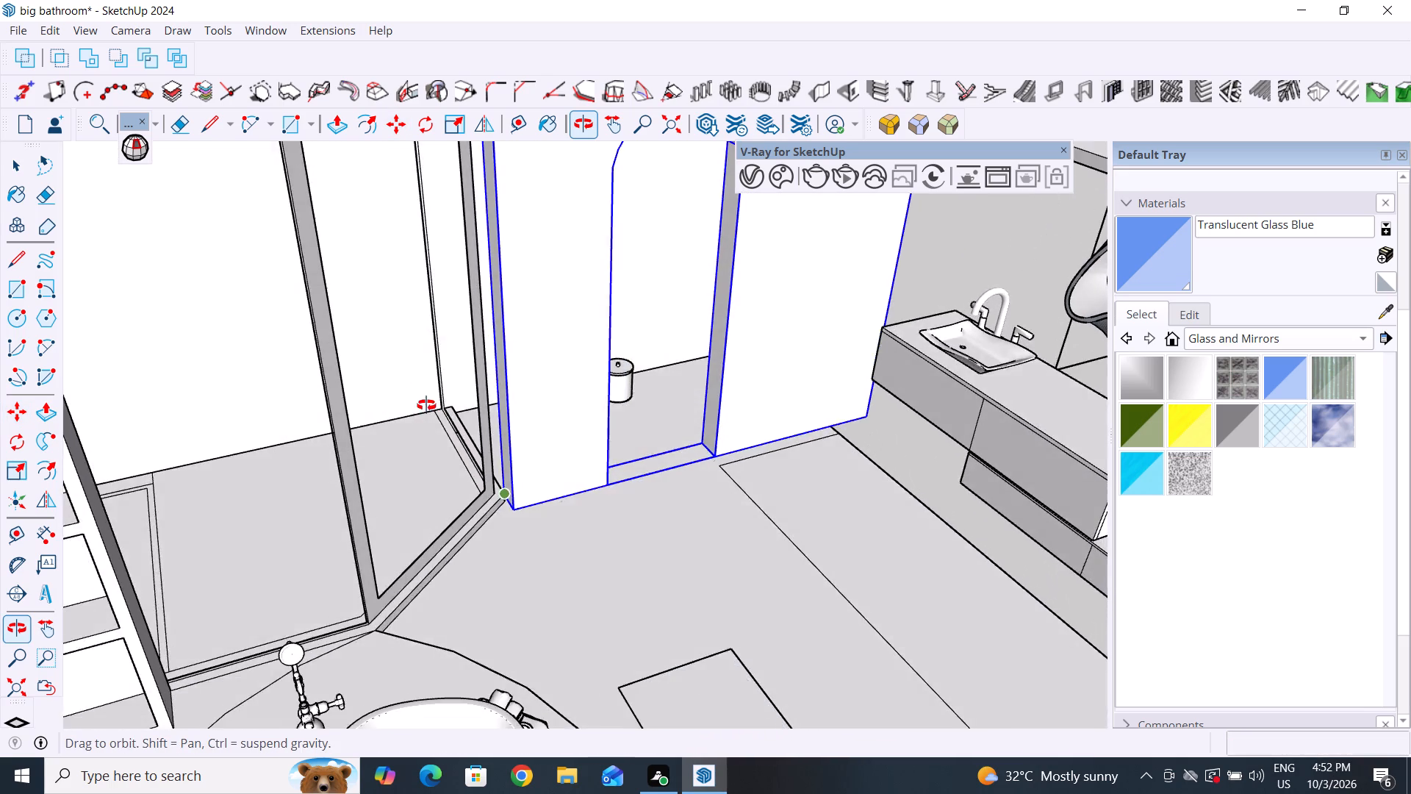
pyautogui.moveTo(426, 405); pyautogui.dragTo(550, 335, button='middle')
pyautogui.scroll(-5, 456, 545)
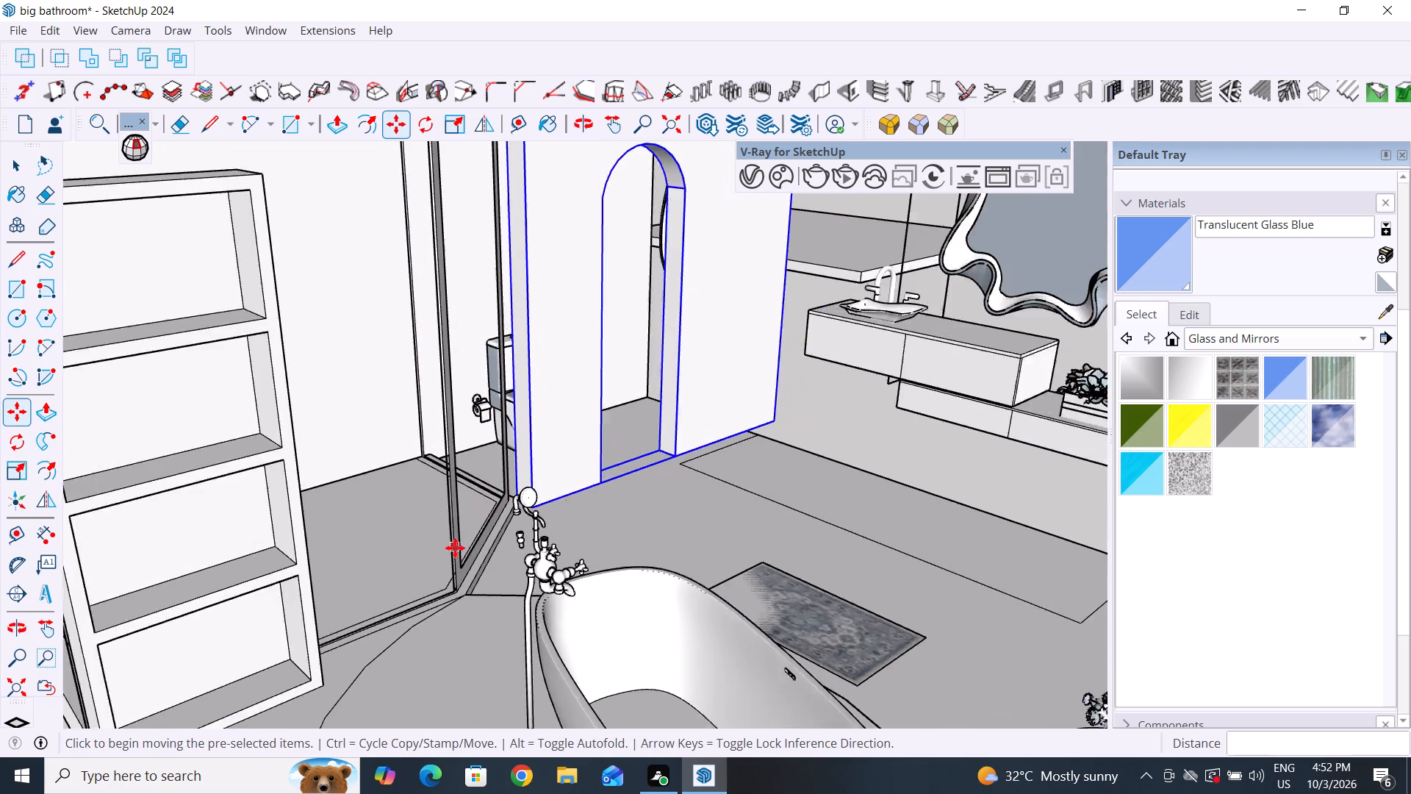
pyautogui.scroll(-8, 549, 486)
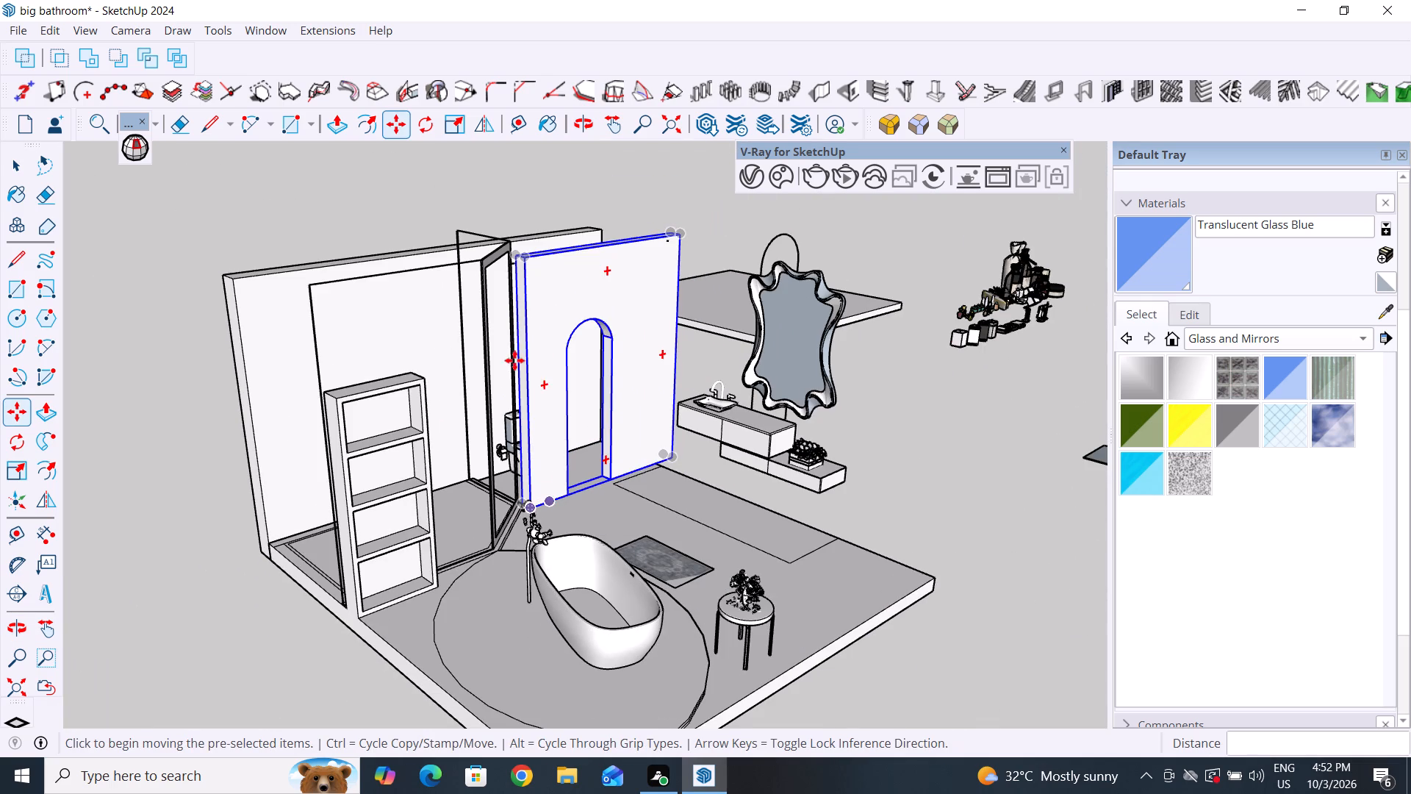
pyautogui.scroll(10, 513, 302)
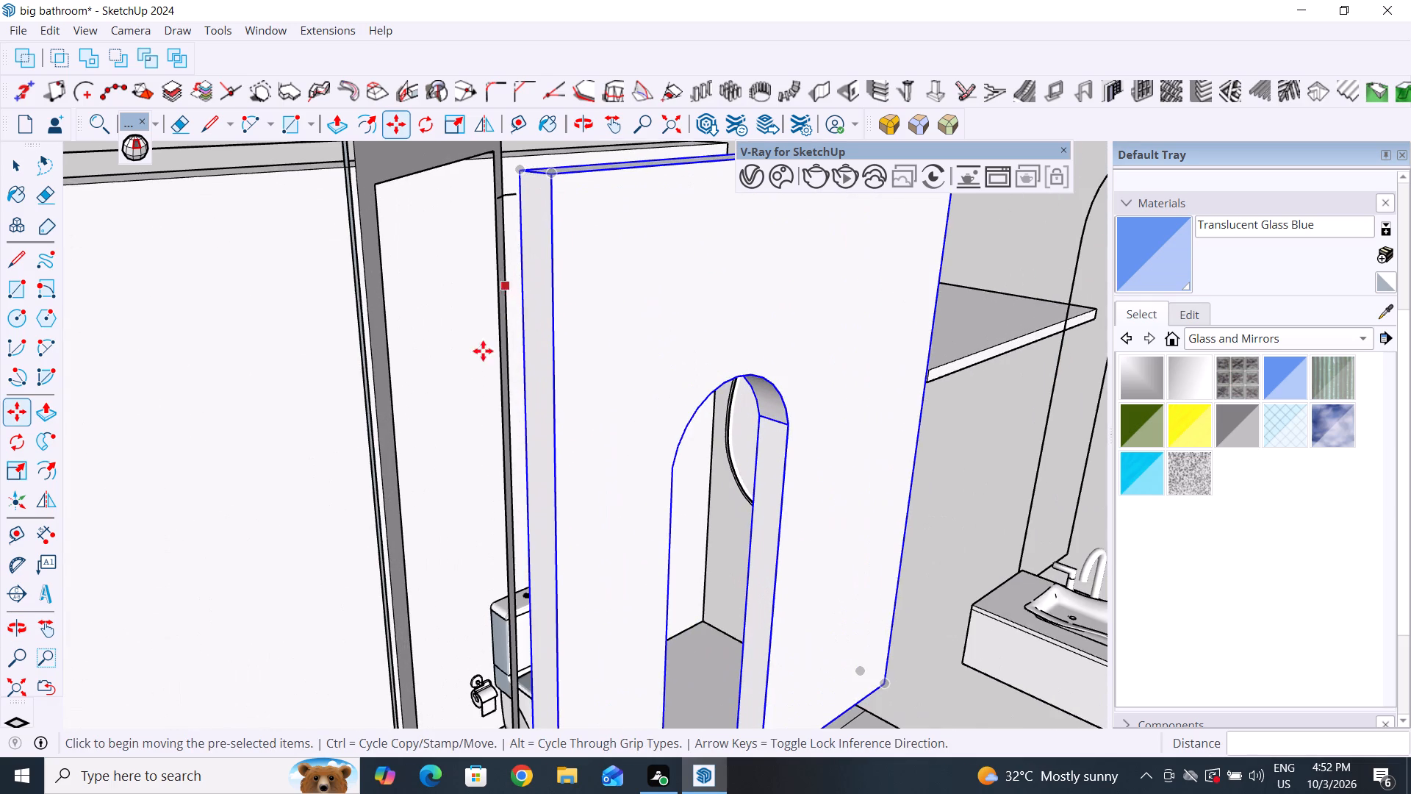
pyautogui.moveTo(477, 360); pyautogui.dragTo(494, 386, button='middle')
pyautogui.scroll(-3, 481, 371)
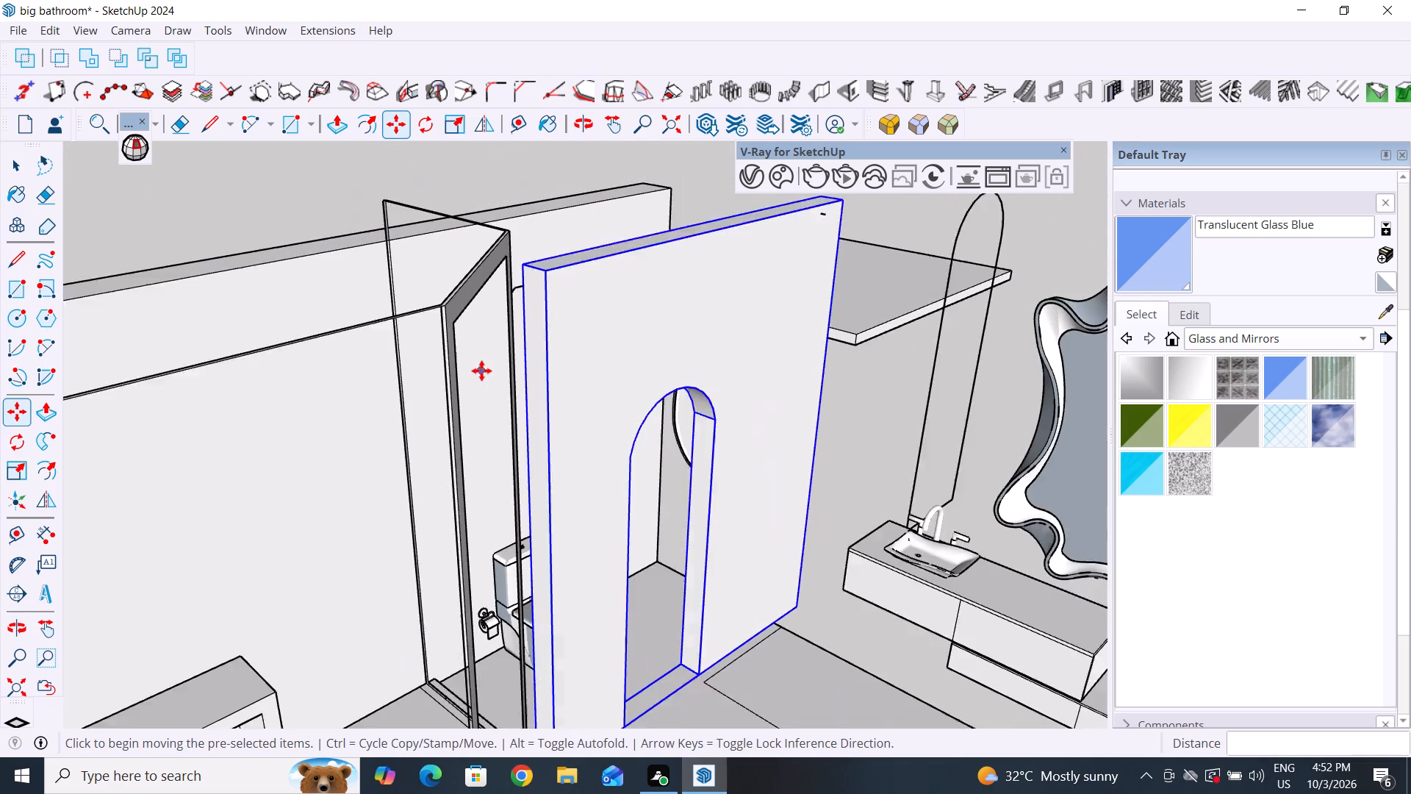
pyautogui.scroll(-2, 481, 371)
pyautogui.moveTo(535, 659); pyautogui.dragTo(437, 619, button='middle')
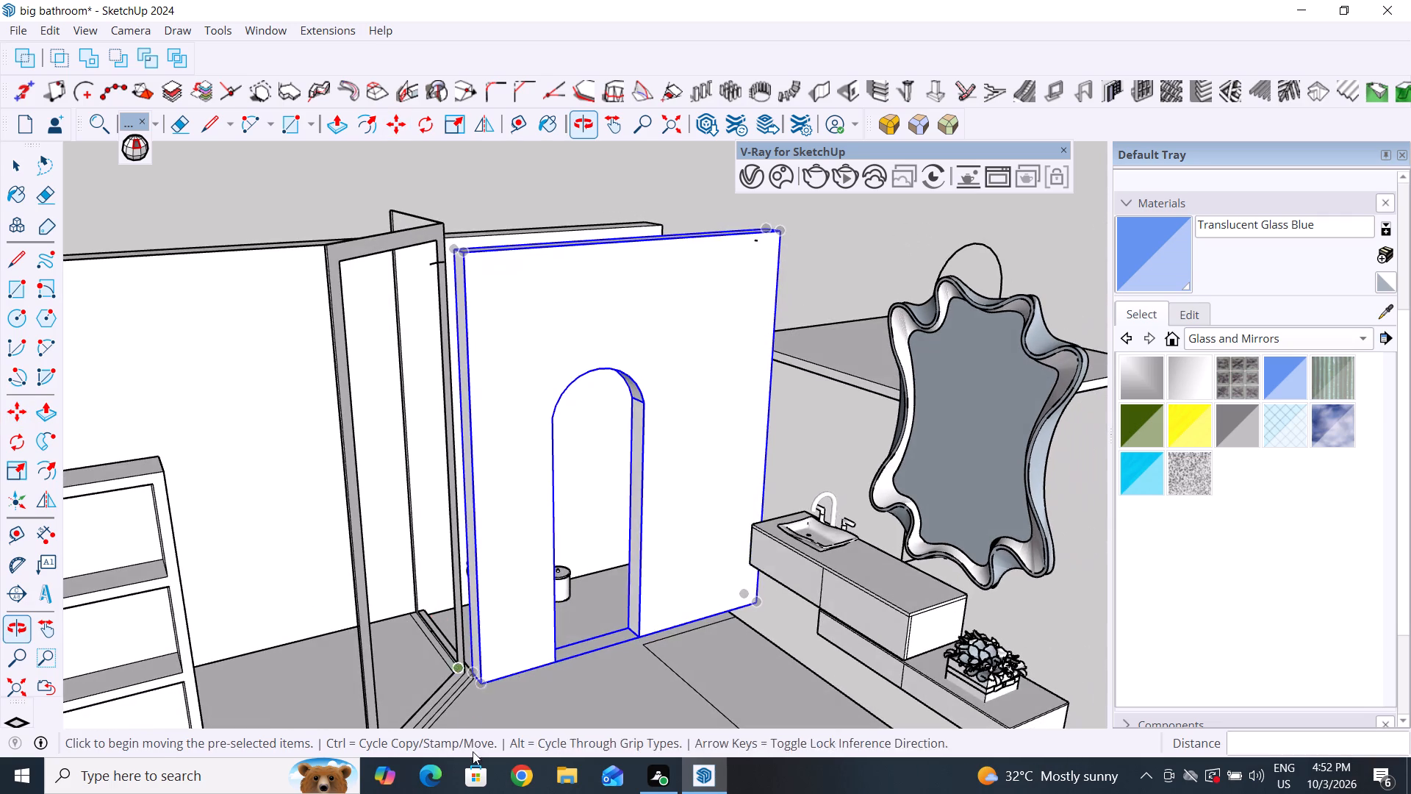
# Move the arched wall down by its lower corner to the bottom corner of the shower base at floor level.
pyautogui.scroll(16, 477, 729)
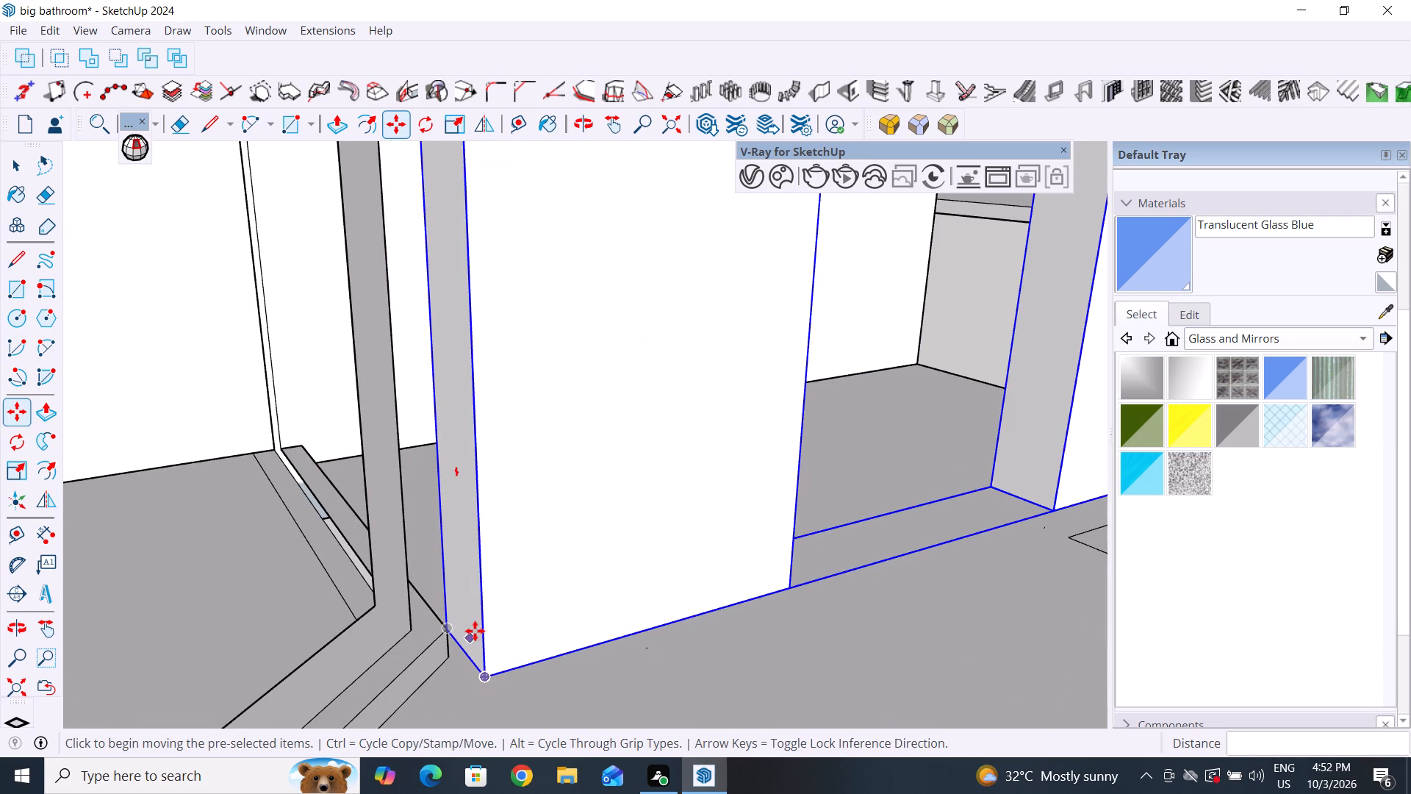
pyautogui.moveTo(470, 629); pyautogui.dragTo(455, 501, button='middle')
pyautogui.scroll(1, 473, 496)
pyautogui.click(28, 167)
pyautogui.click(543, 359)
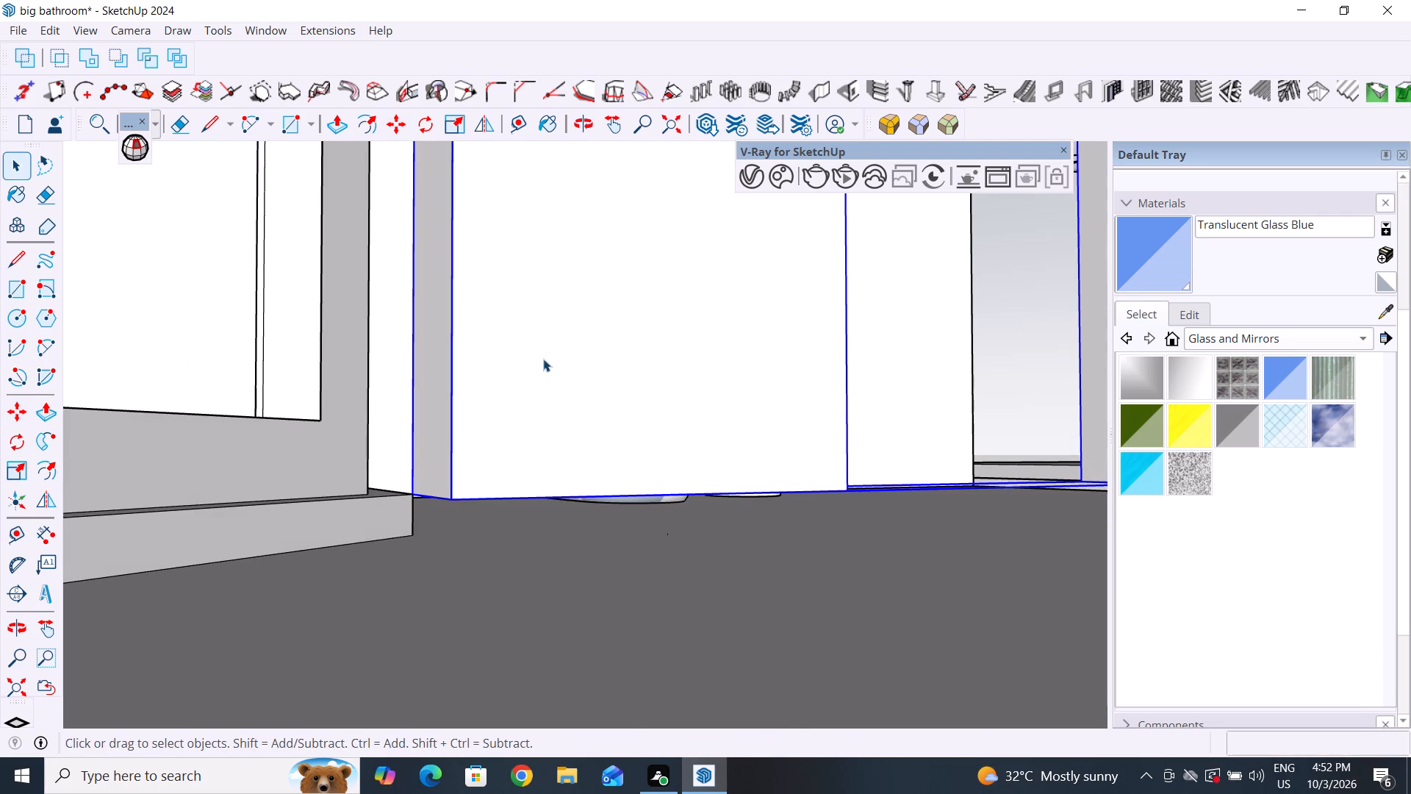
pyautogui.click(464, 494)
pyautogui.press('m')
pyautogui.click(416, 489)
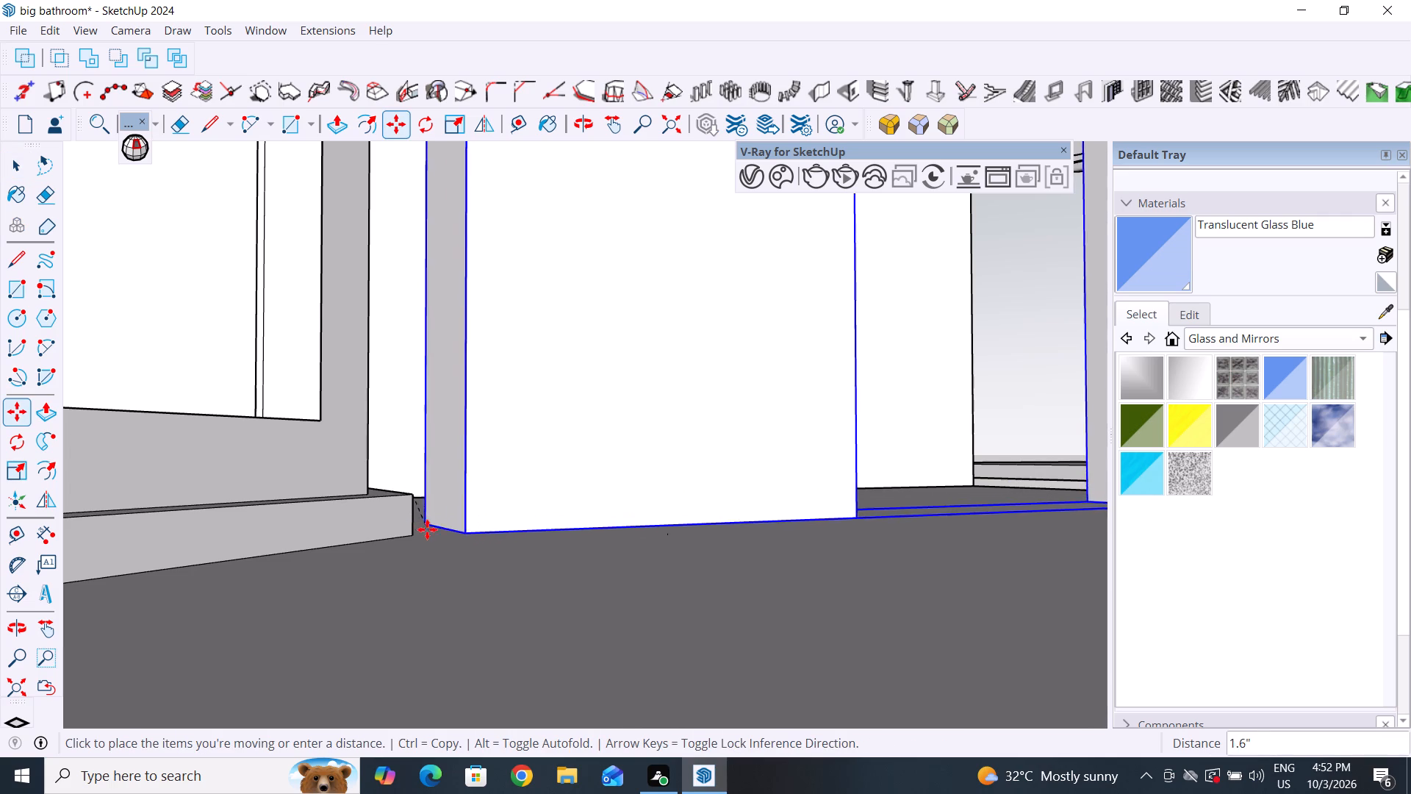
pyautogui.click(413, 547)
# Examine how the lowered arched wall meets the floor and shower base from the room and the vanity side.
pyautogui.scroll(-4, 486, 568)
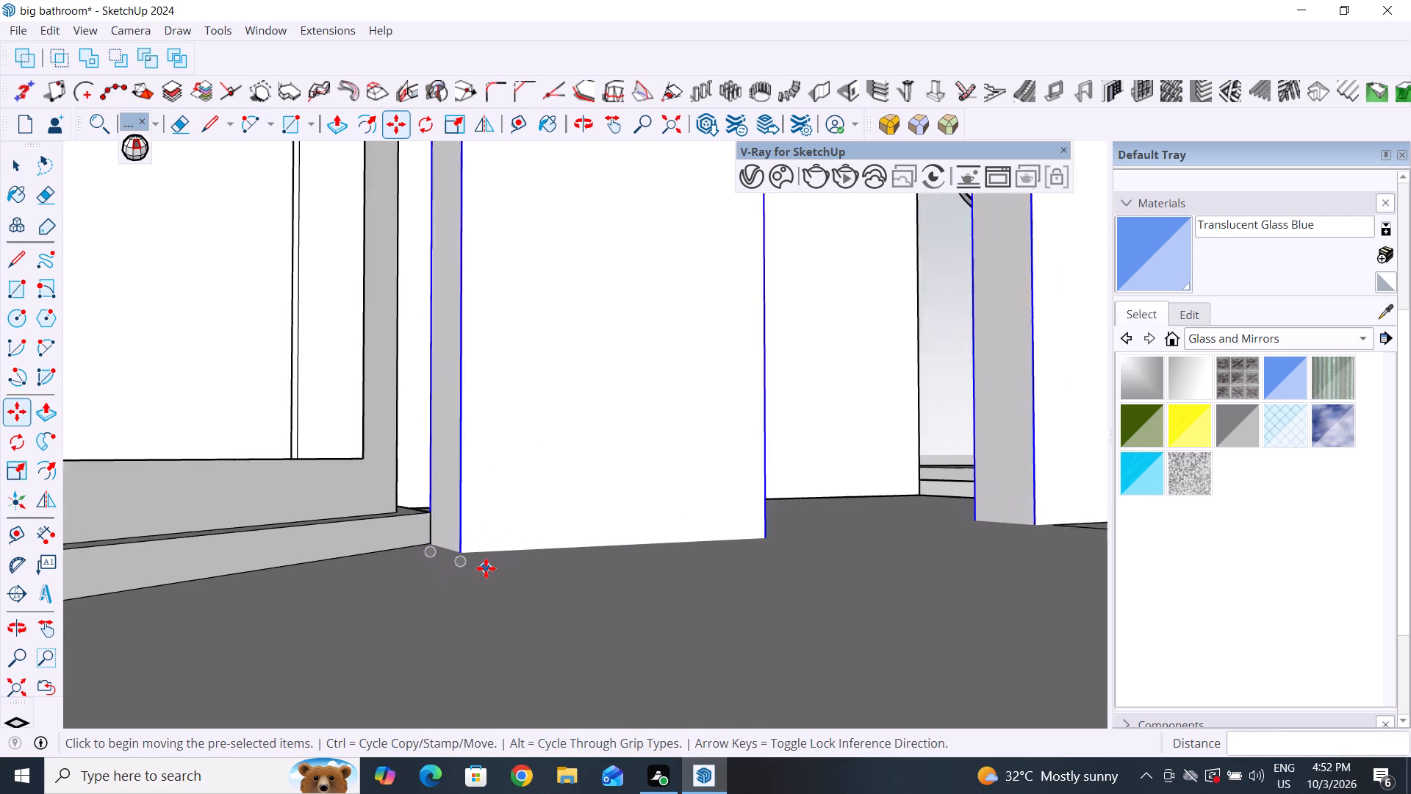
pyautogui.scroll(-5, 486, 568)
pyautogui.moveTo(381, 584); pyautogui.dragTo(387, 629, button='middle')
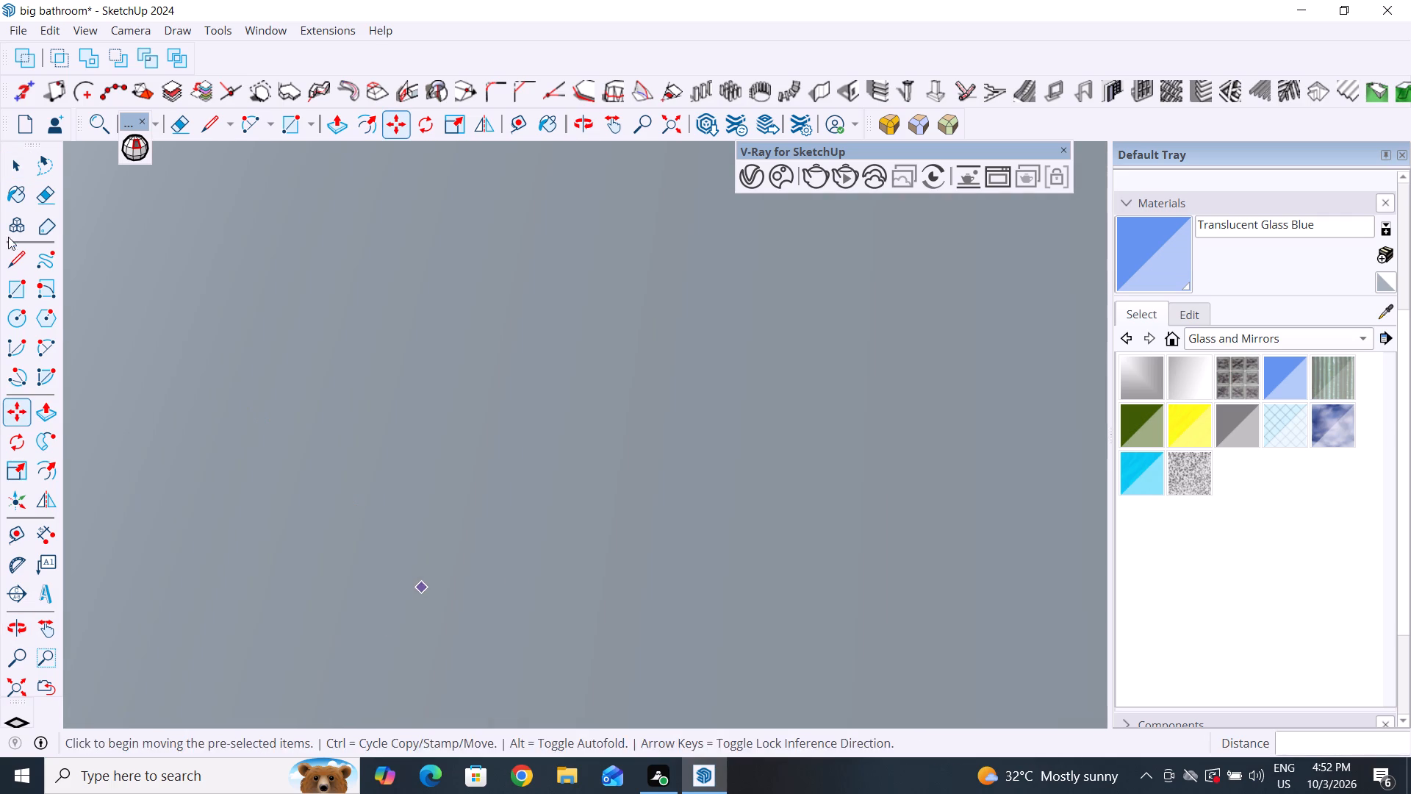
pyautogui.click(35, 160)
pyautogui.click(21, 168)
pyautogui.scroll(-4, 265, 607)
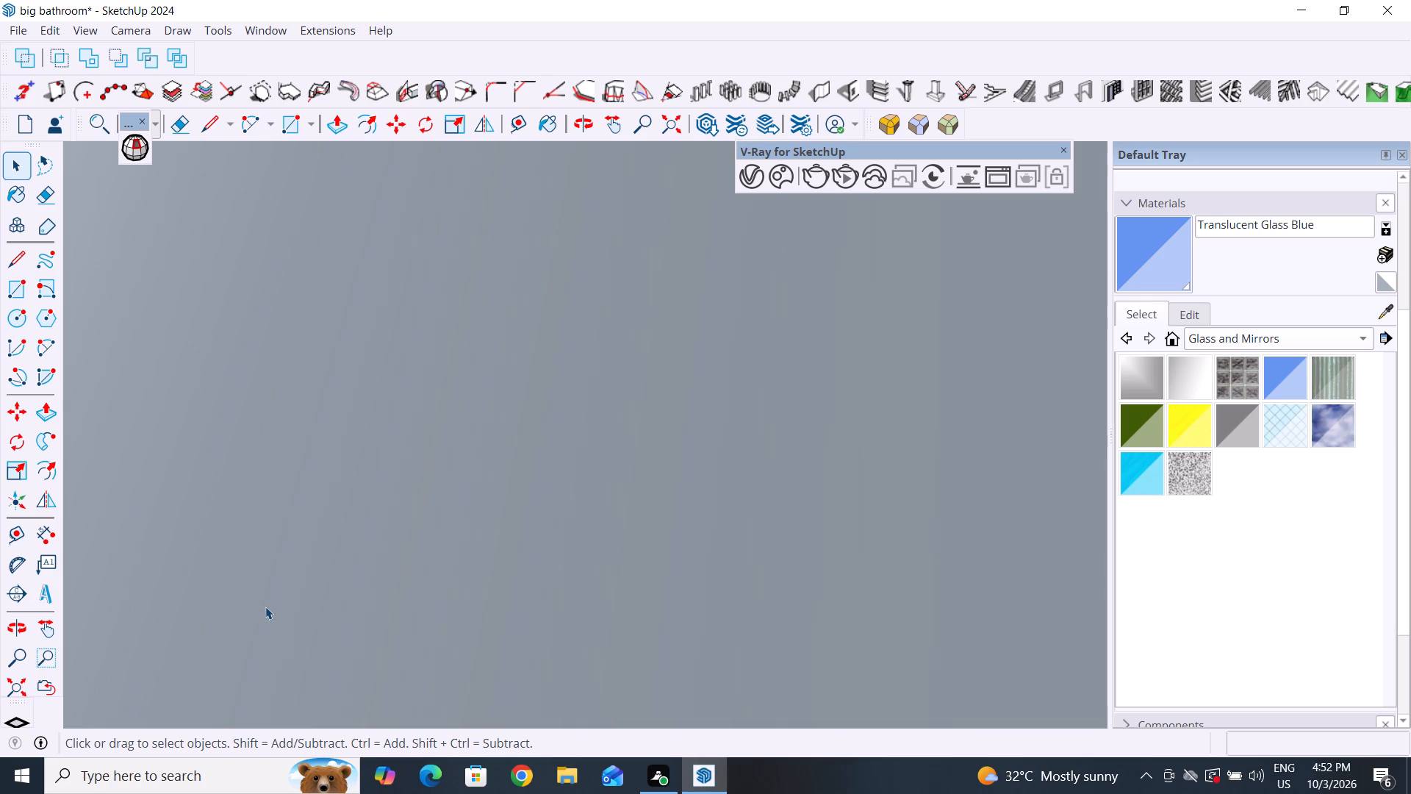
pyautogui.scroll(-4, 265, 607)
pyautogui.scroll(-6, 340, 611)
pyautogui.scroll(-10, 534, 511)
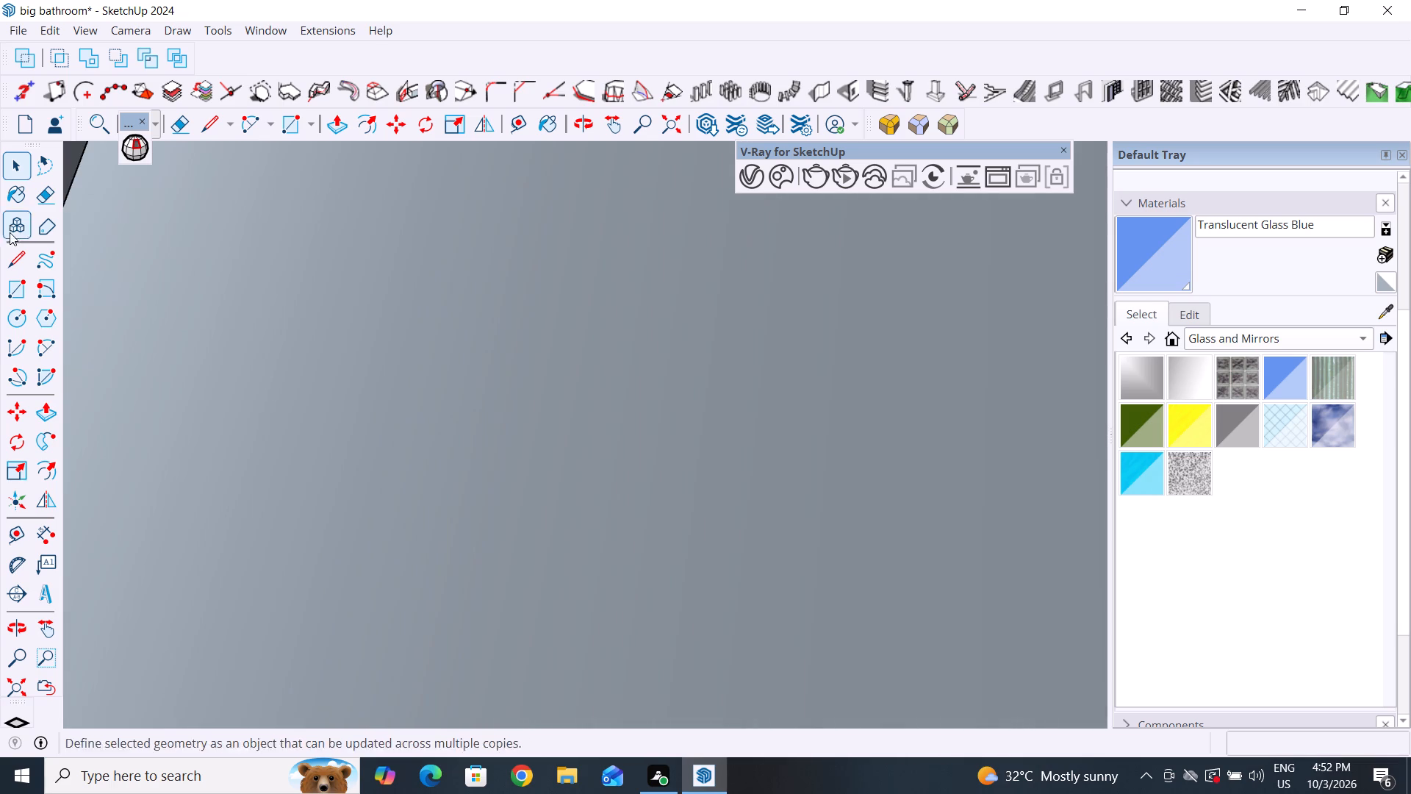
pyautogui.click(11, 175)
pyautogui.scroll(-3, 265, 559)
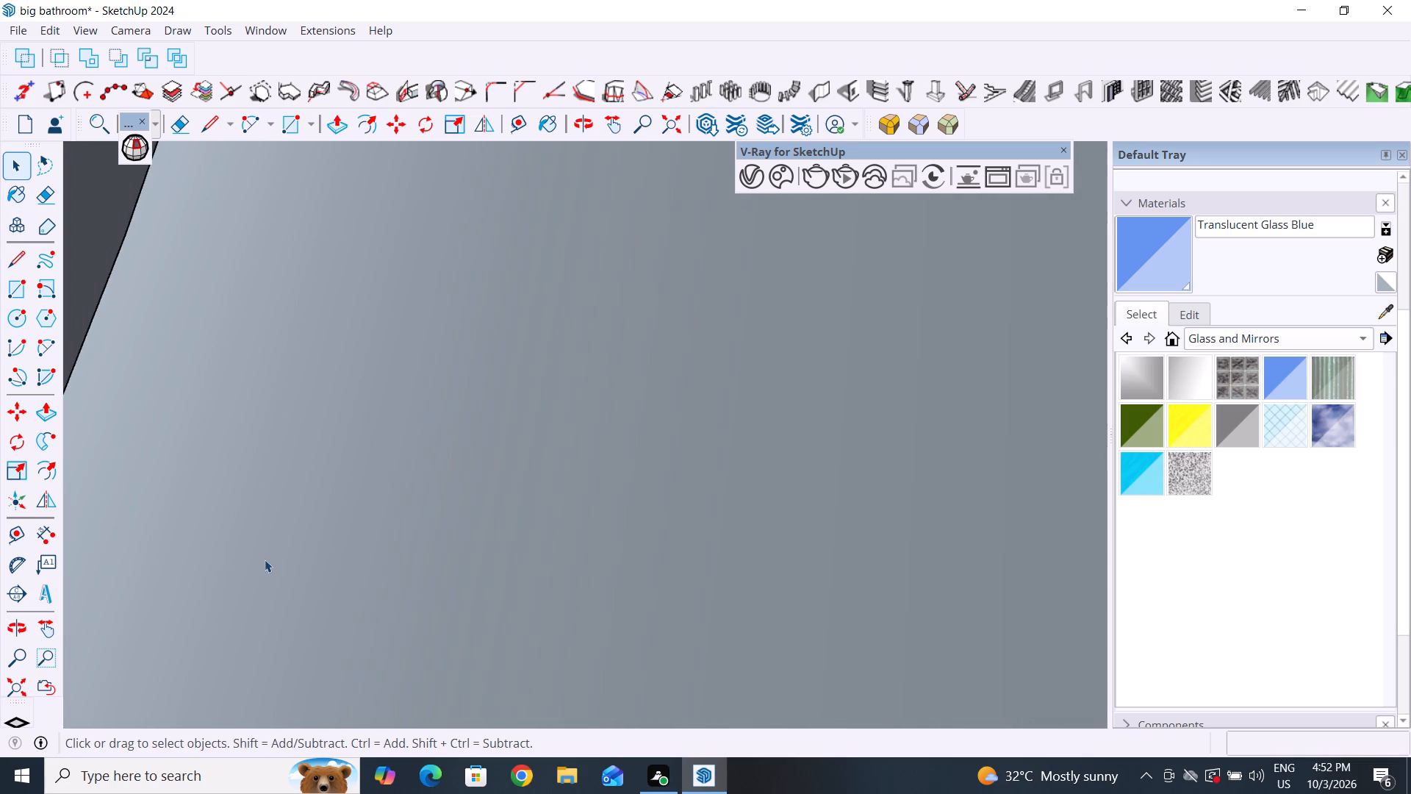
pyautogui.scroll(-15, 265, 559)
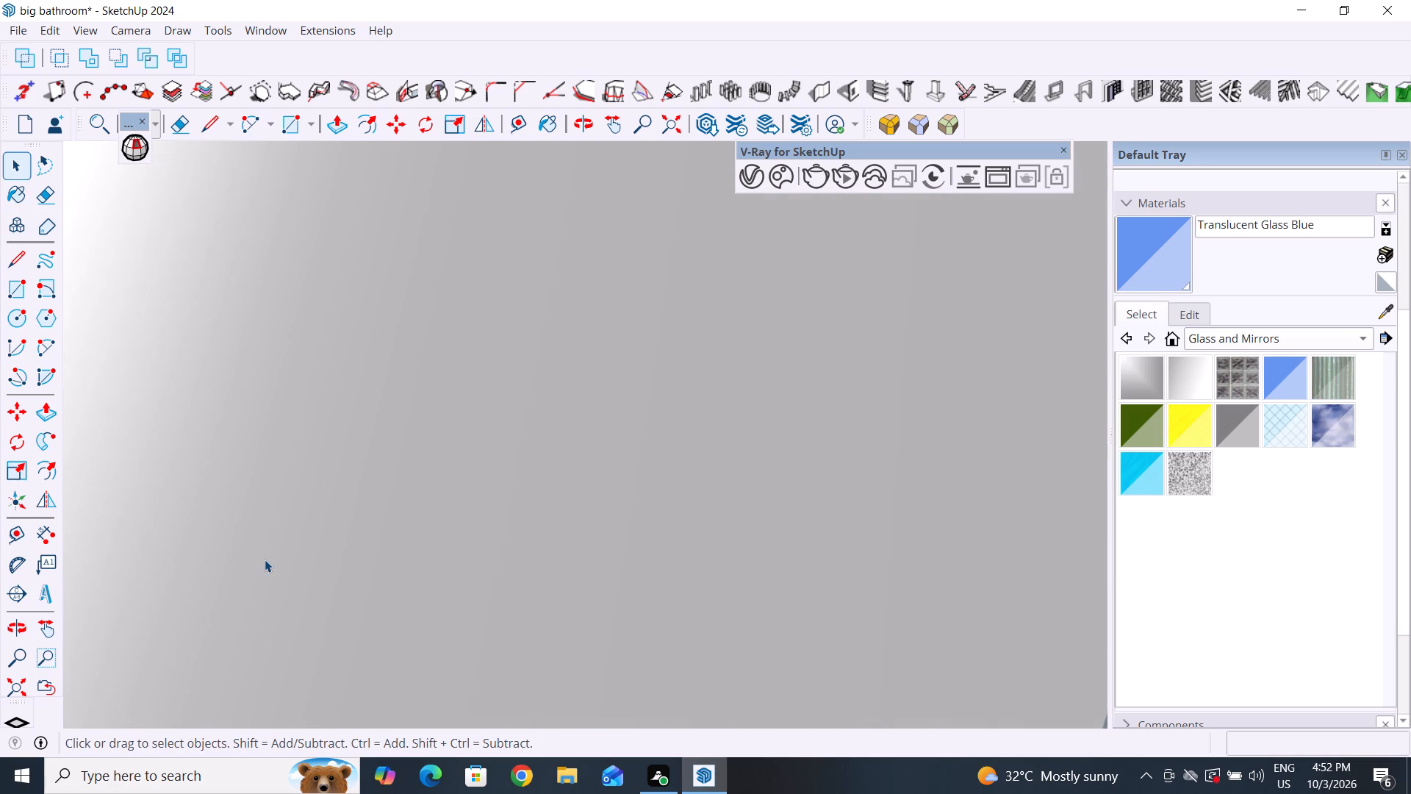
pyautogui.scroll(-17, 265, 559)
pyautogui.scroll(-9, 265, 559)
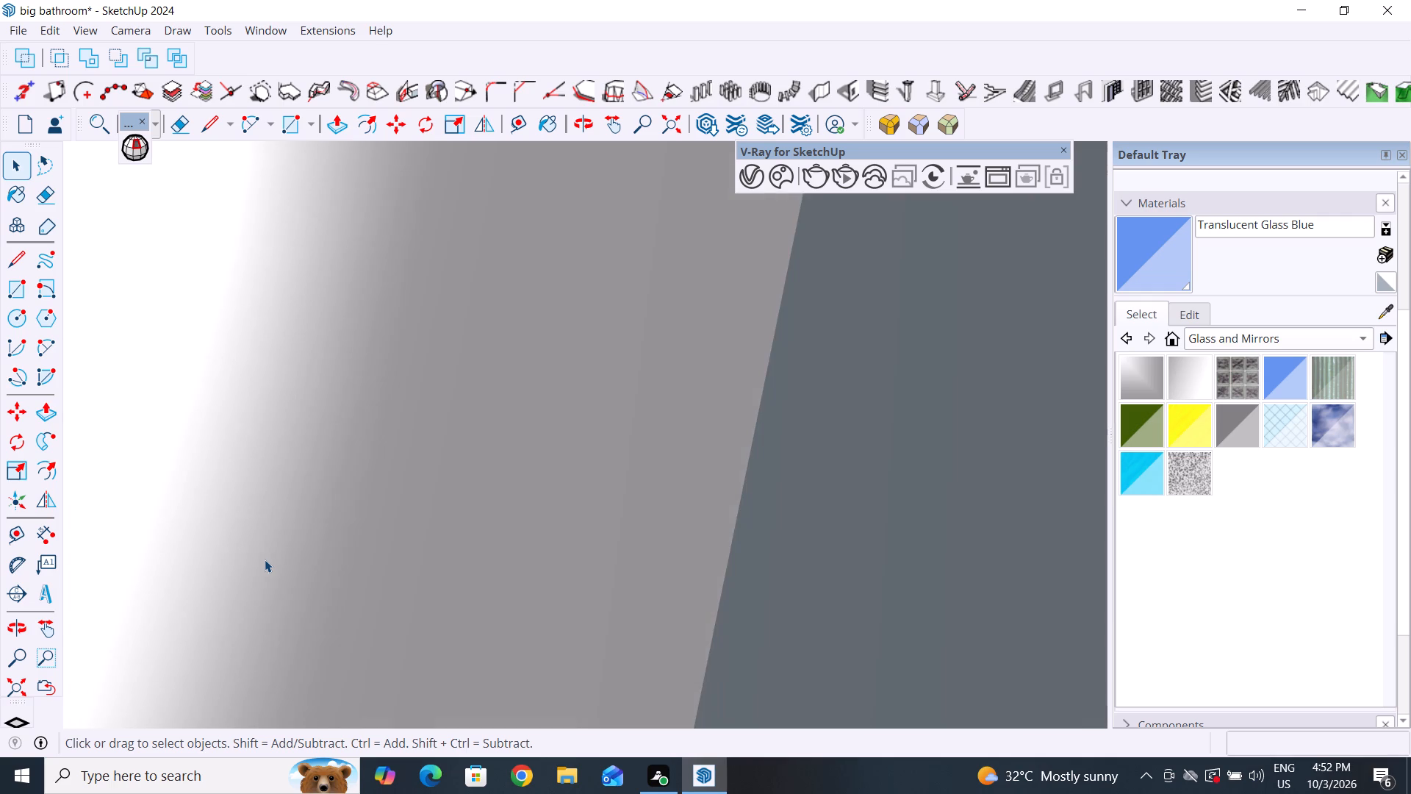
pyautogui.scroll(-18, 265, 559)
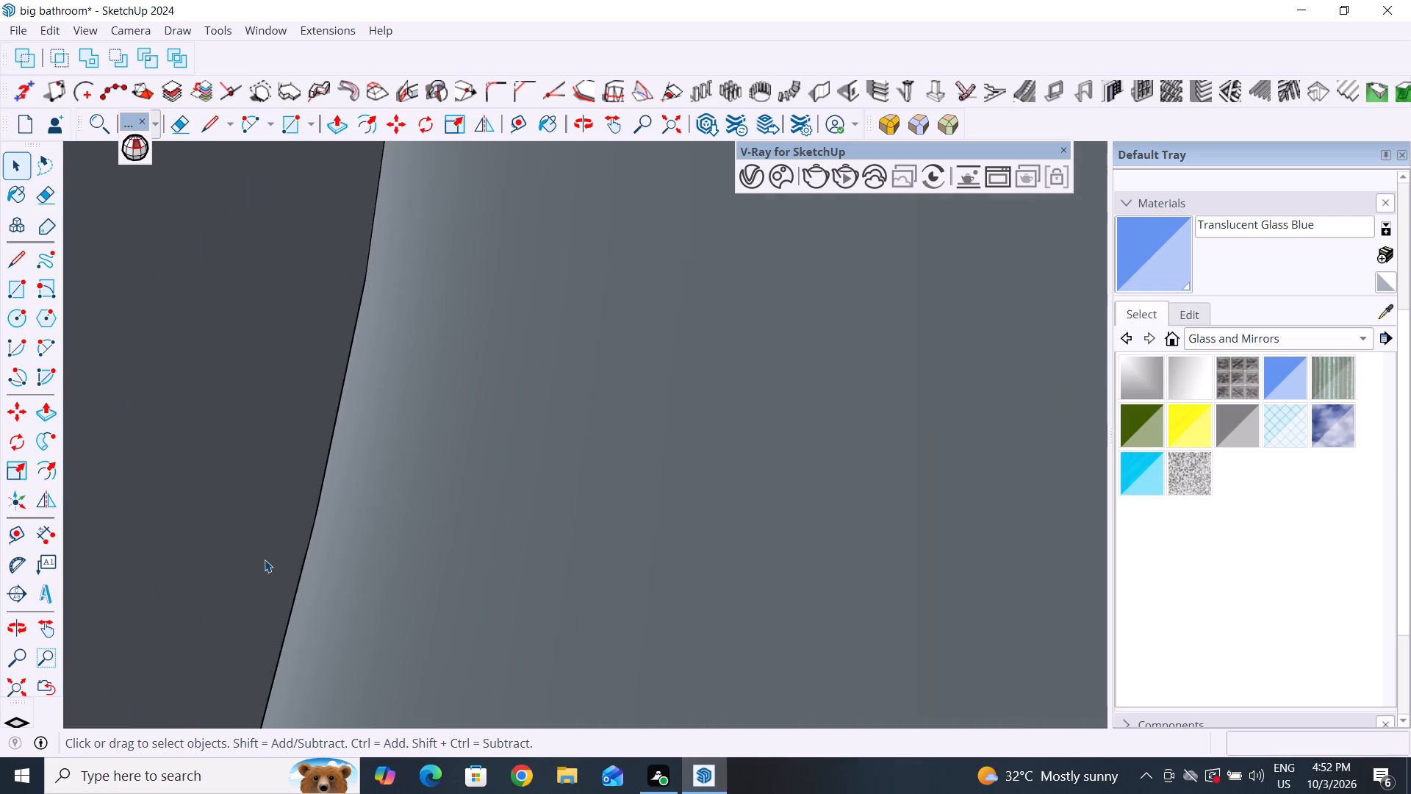
pyautogui.scroll(-14, 265, 559)
pyautogui.scroll(-7, 274, 568)
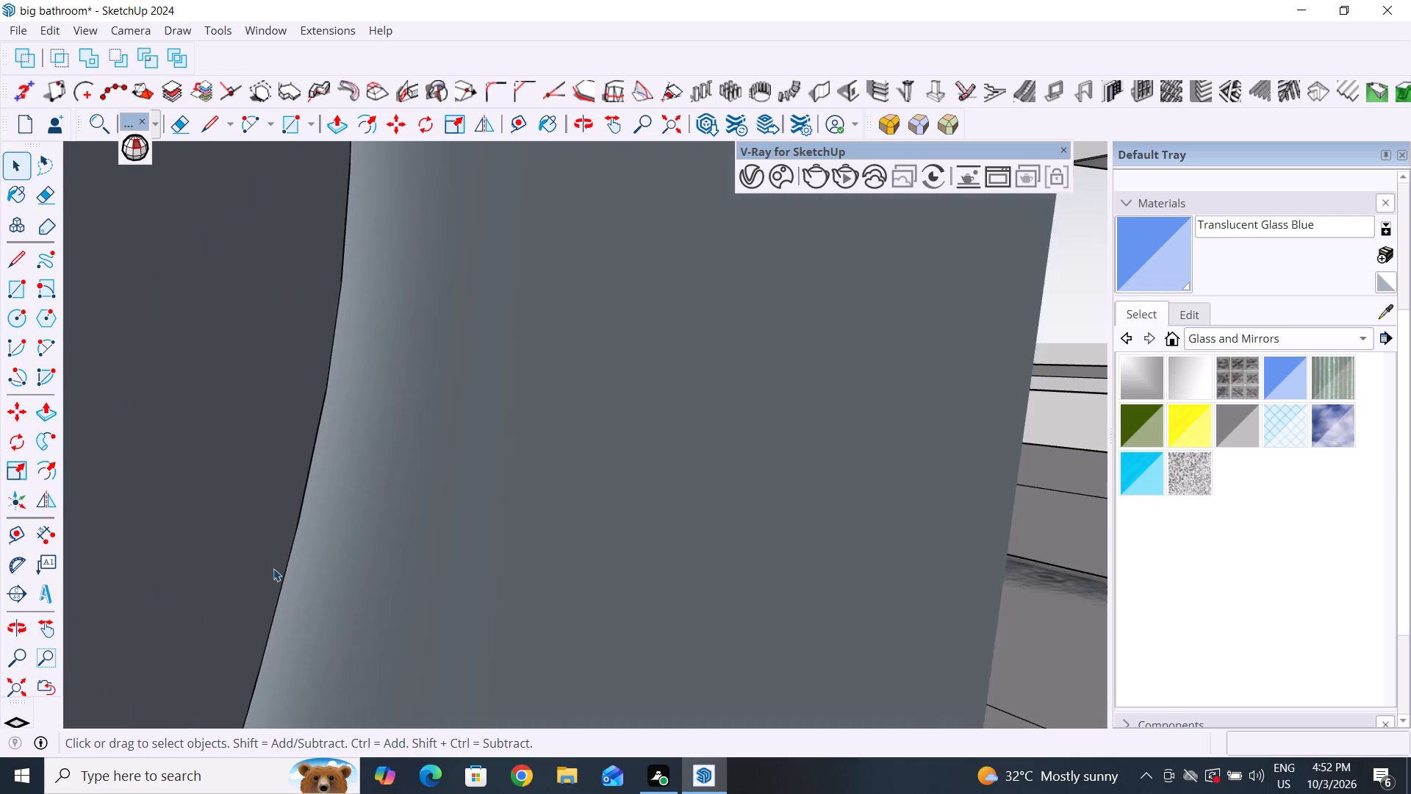
pyautogui.scroll(-3, 273, 568)
pyautogui.scroll(-5, 401, 555)
pyautogui.moveTo(614, 510); pyautogui.dragTo(589, 533, button='middle')
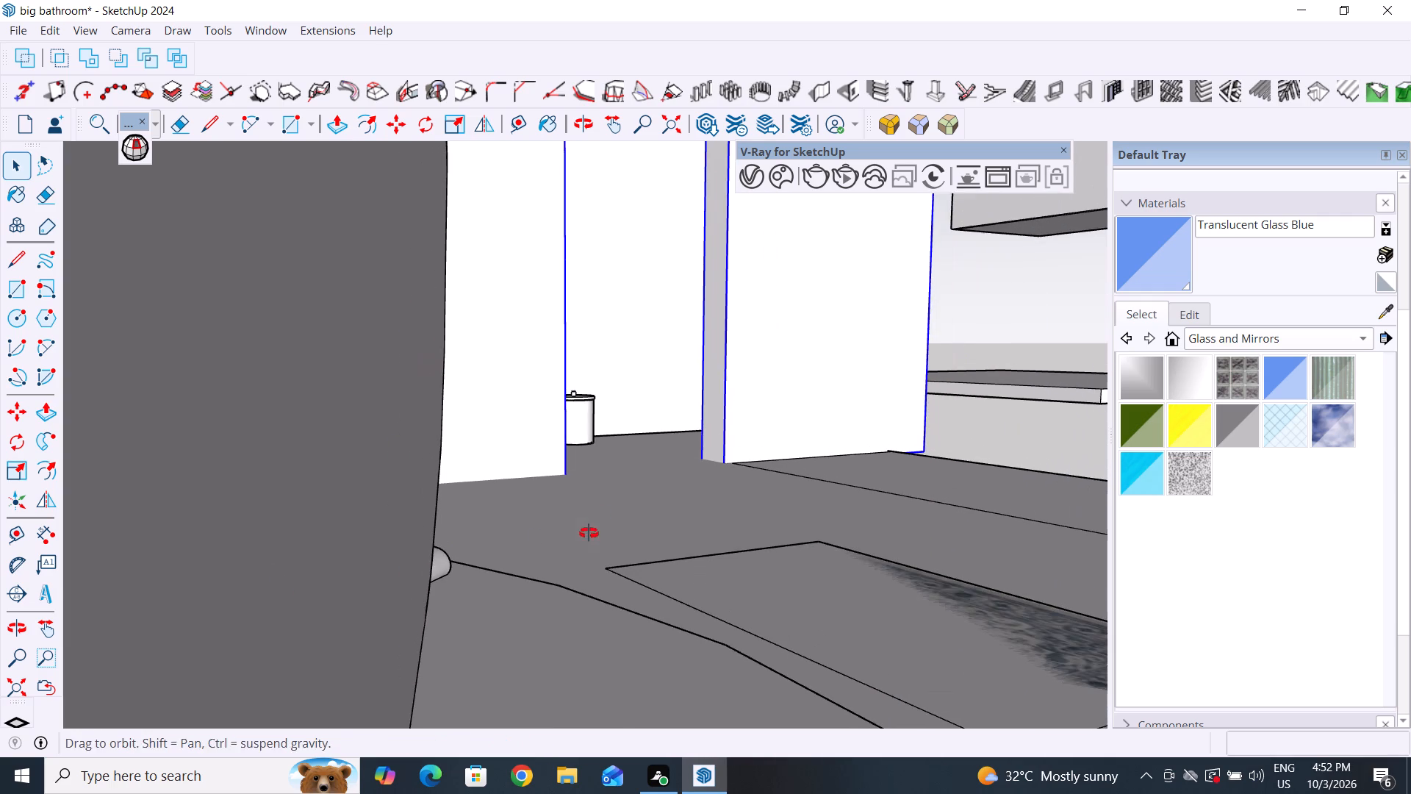
pyautogui.moveTo(589, 533); pyautogui.dragTo(568, 548, button='middle')
pyautogui.scroll(-3, 442, 416)
pyautogui.moveTo(426, 466); pyautogui.dragTo(457, 533, button='middle')
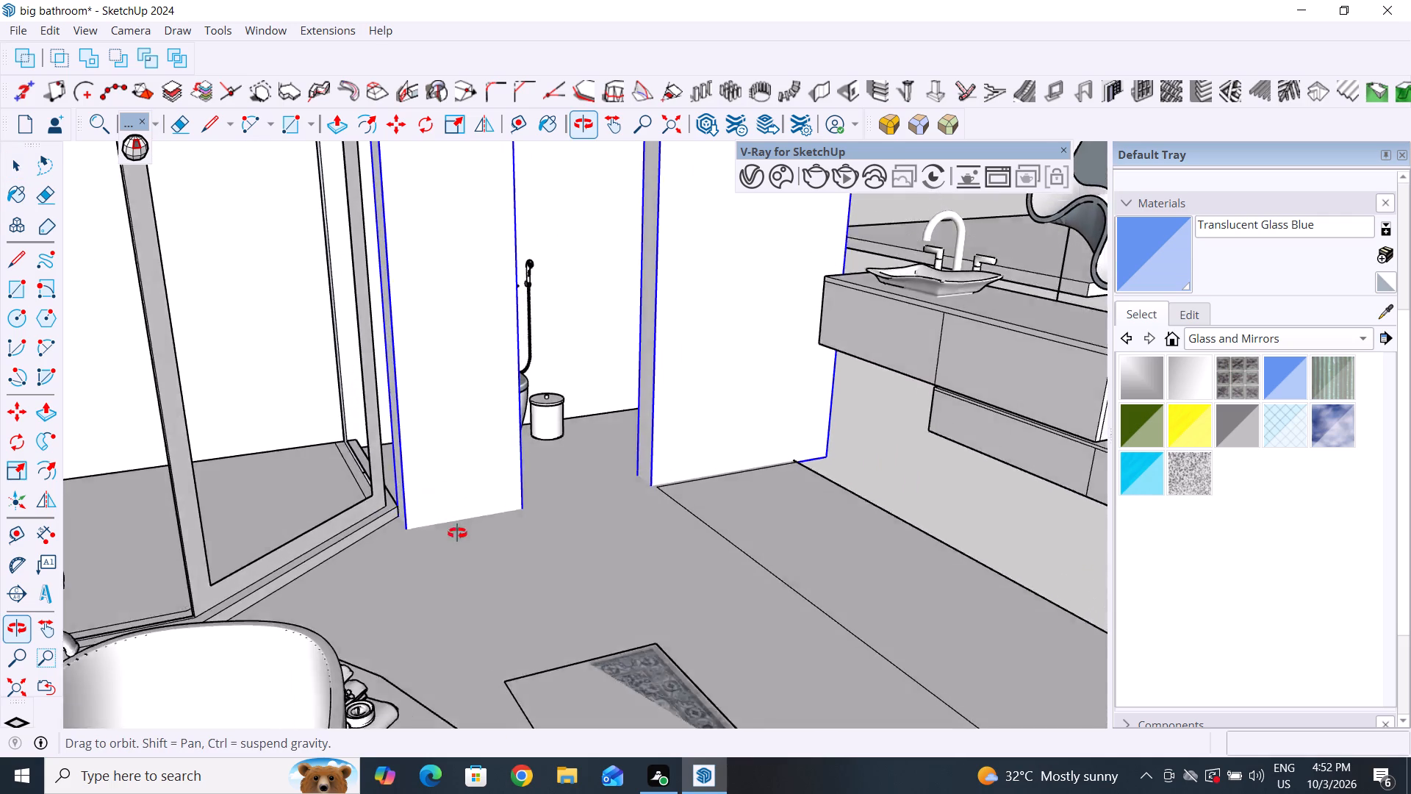
pyautogui.moveTo(457, 533); pyautogui.dragTo(328, 417, button='middle')
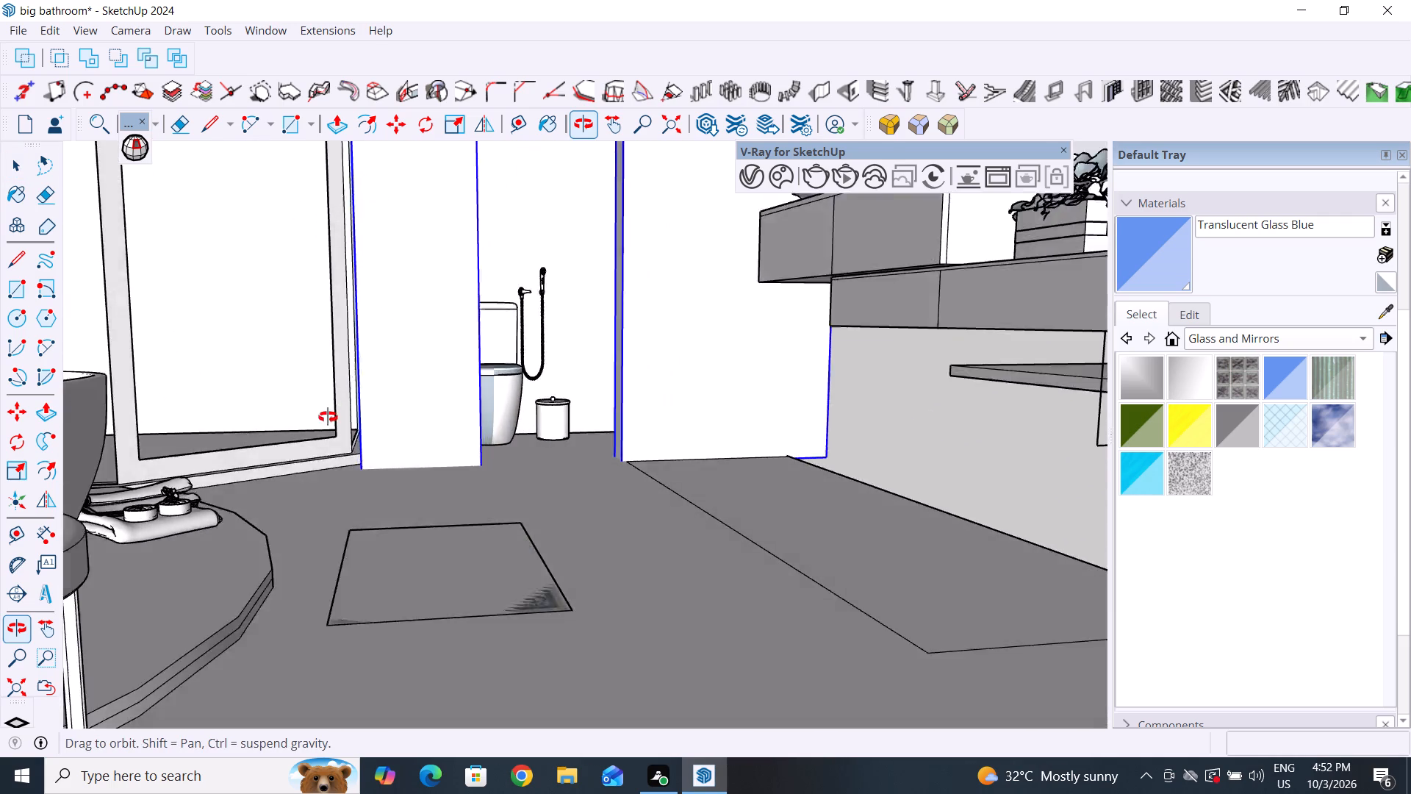
pyautogui.moveTo(328, 417); pyautogui.dragTo(40, 490, button='middle')
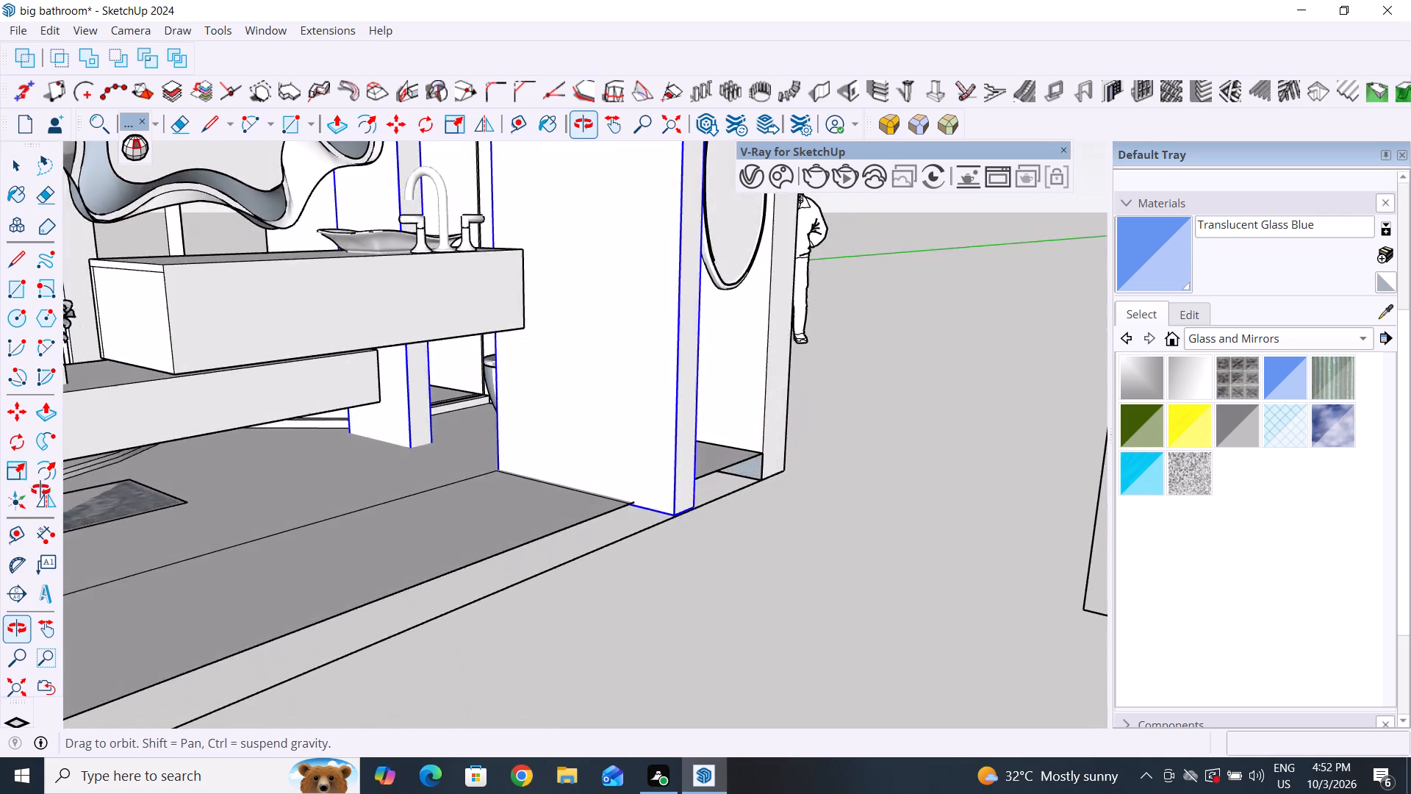
pyautogui.moveTo(40, 490); pyautogui.dragTo(566, 590, button='middle')
# Draw a line across the top of the shower base from the frame's corner to the base's outer corner at the arched wall.
pyautogui.scroll(5, 421, 556)
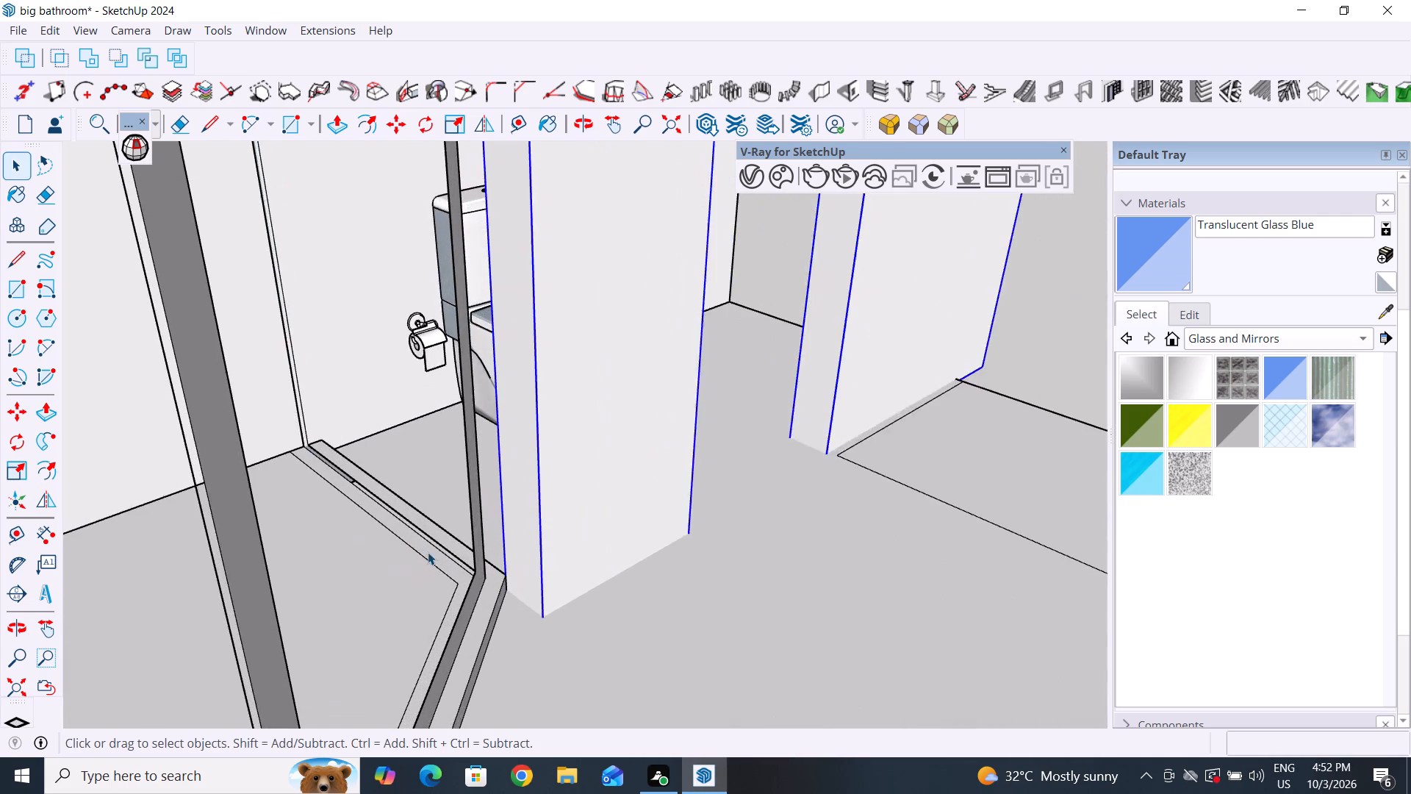
pyautogui.scroll(6, 459, 569)
pyautogui.scroll(9, 542, 587)
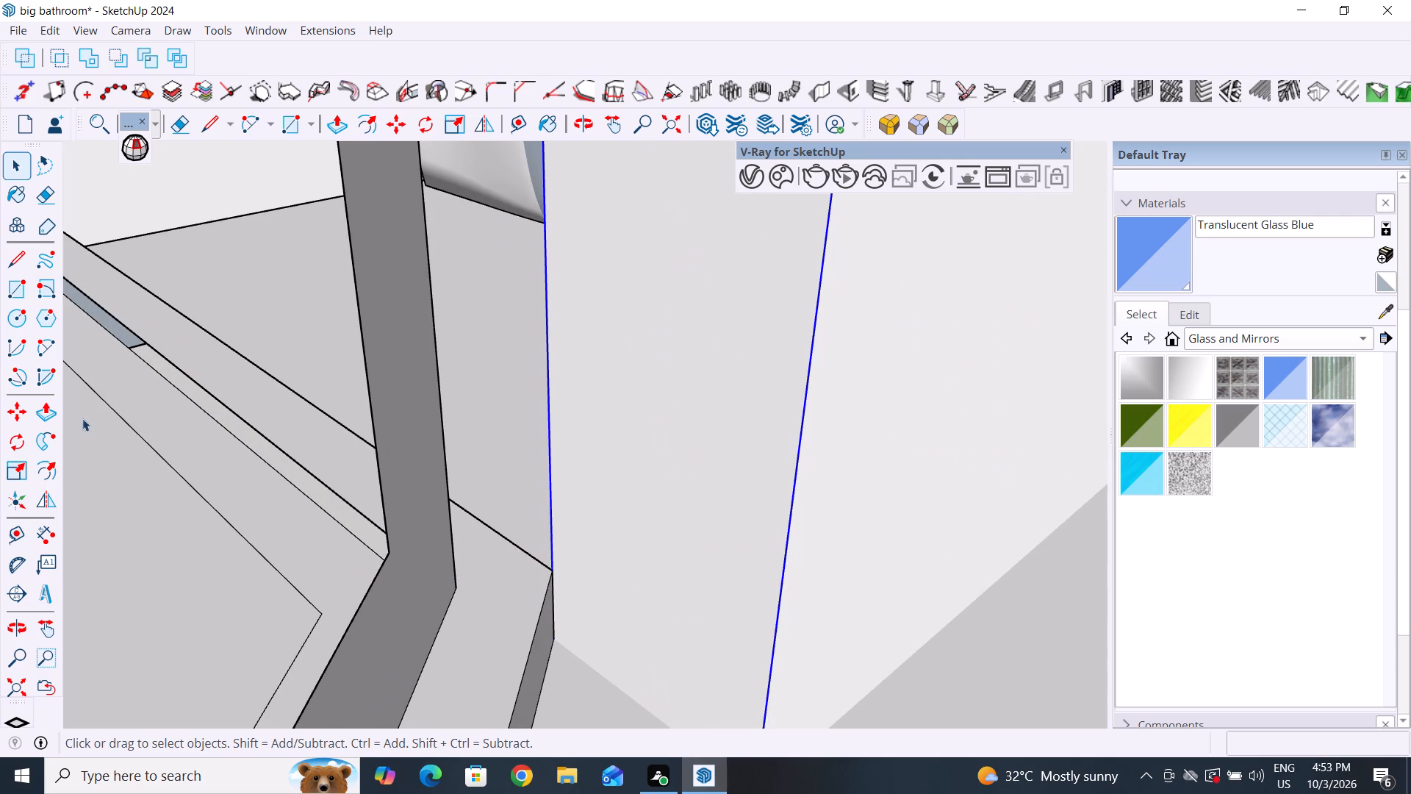
pyautogui.click(20, 257)
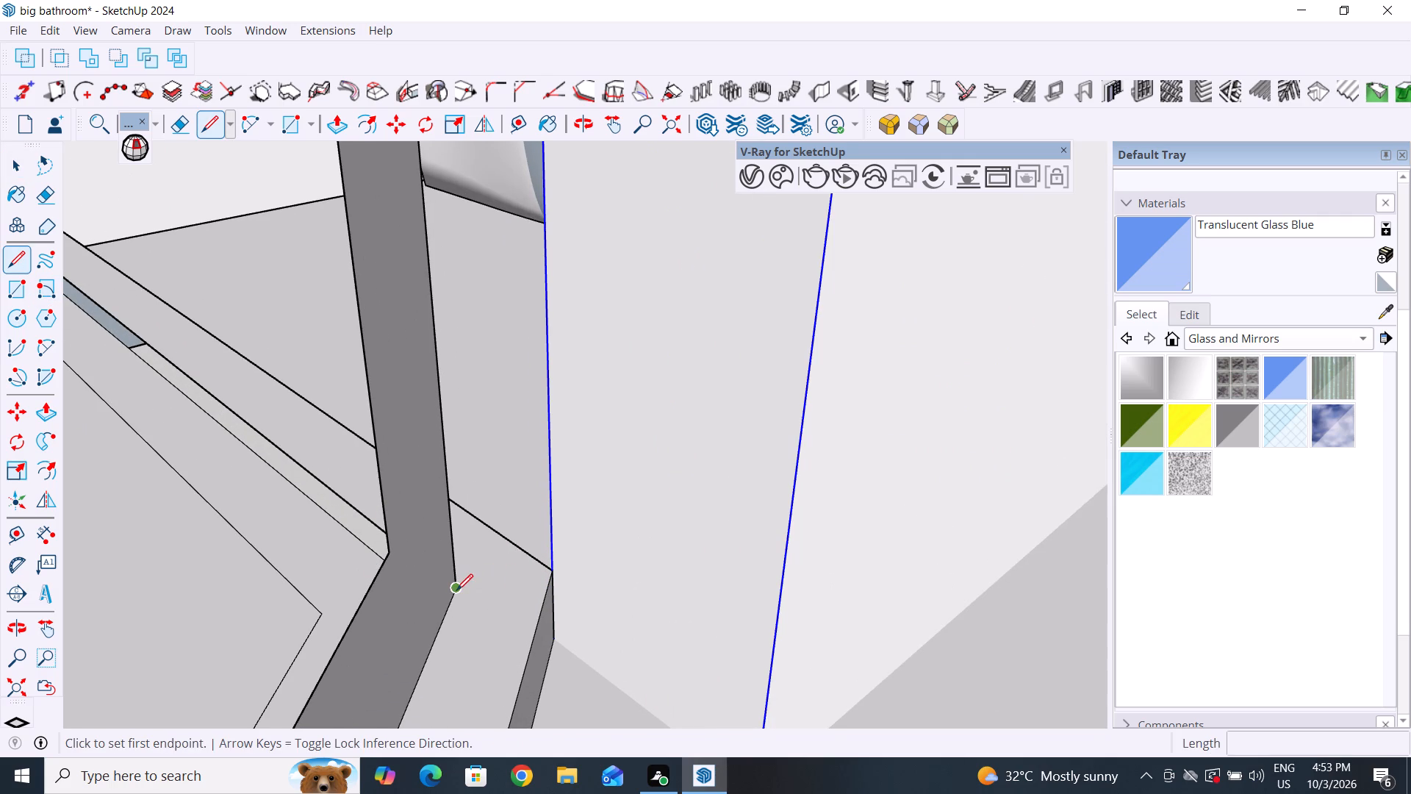
pyautogui.click(456, 590)
pyautogui.click(552, 568)
# Draw a line about 2.3" long from the arched wall's top corner to the edge of the shower frame.
pyautogui.scroll(-4, 526, 585)
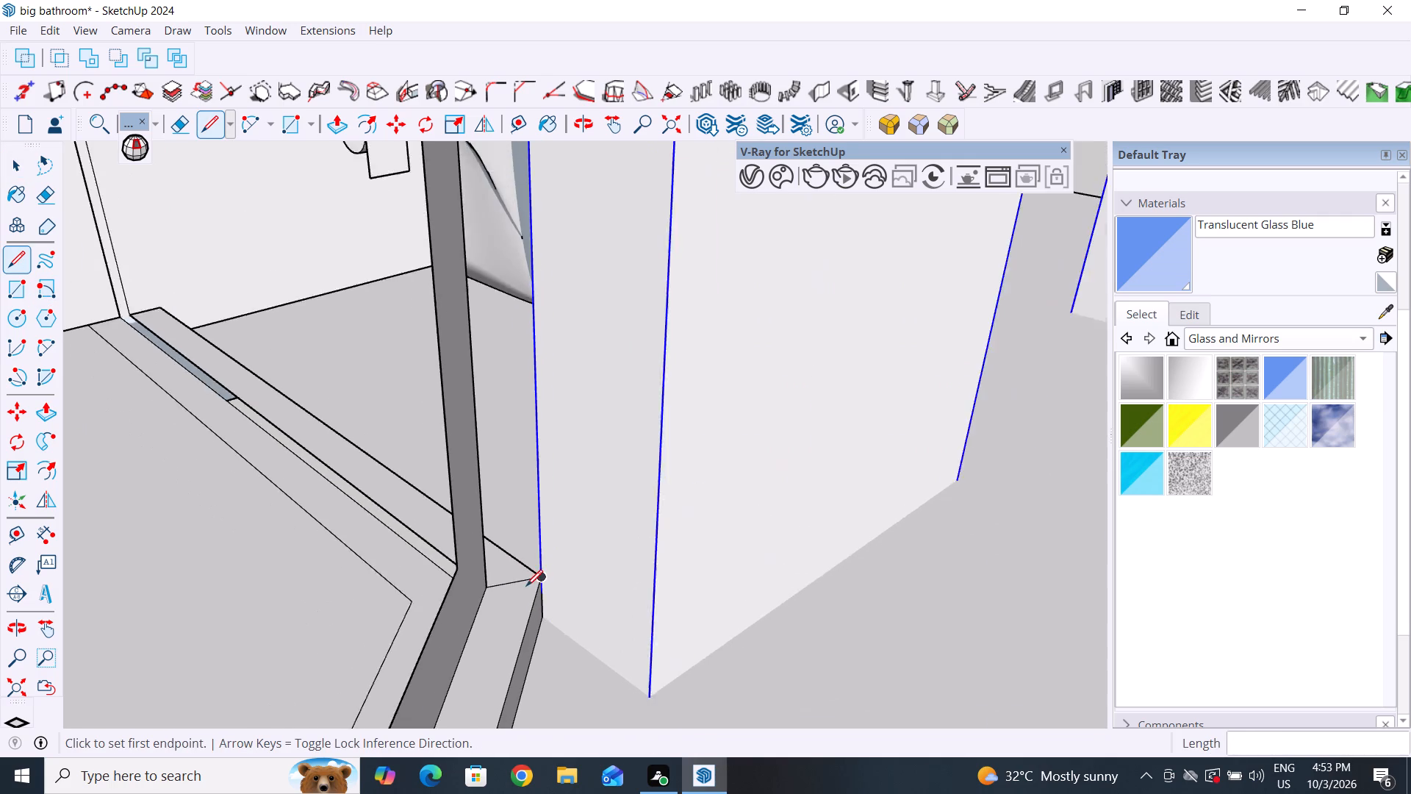
pyautogui.scroll(-20, 526, 586)
pyautogui.scroll(-8, 526, 586)
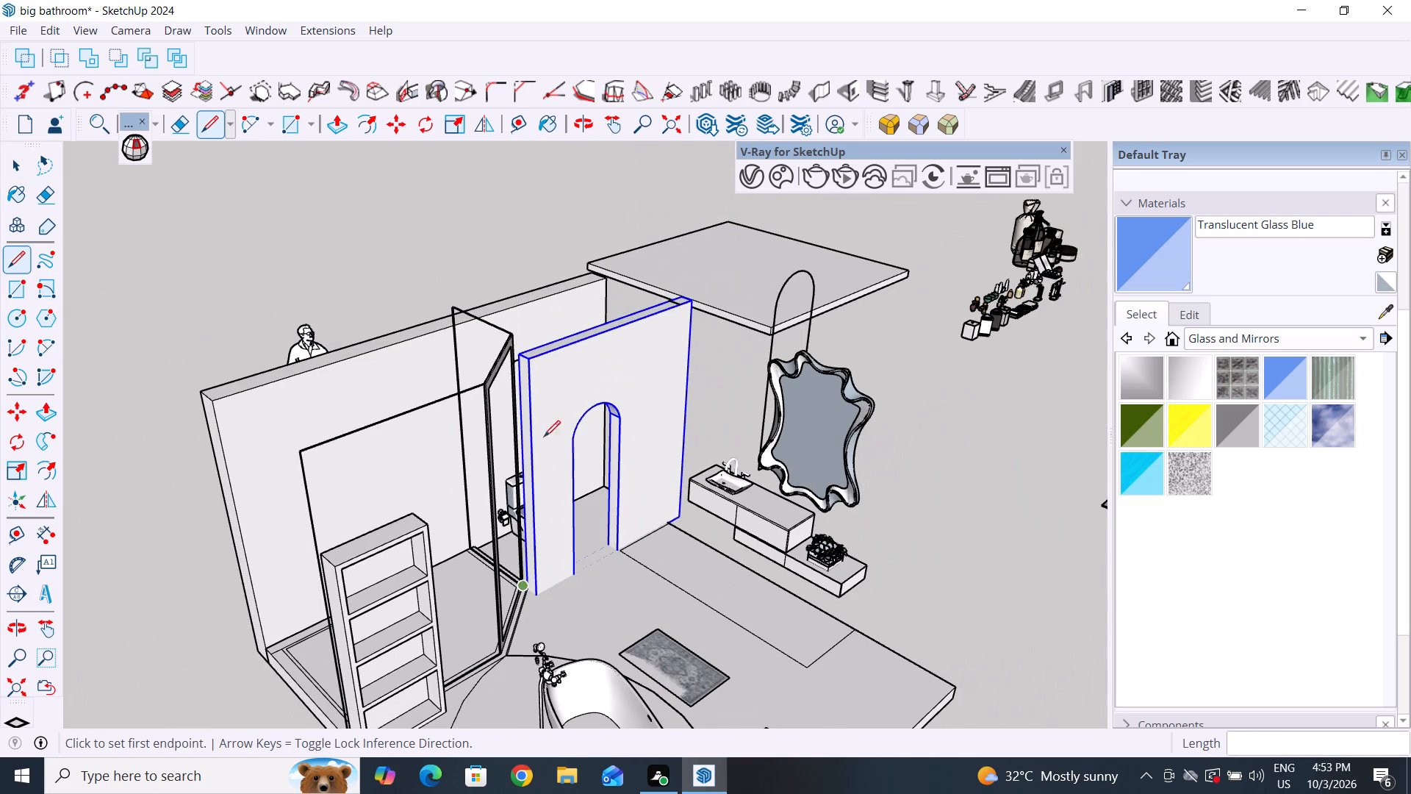
pyautogui.scroll(16, 525, 362)
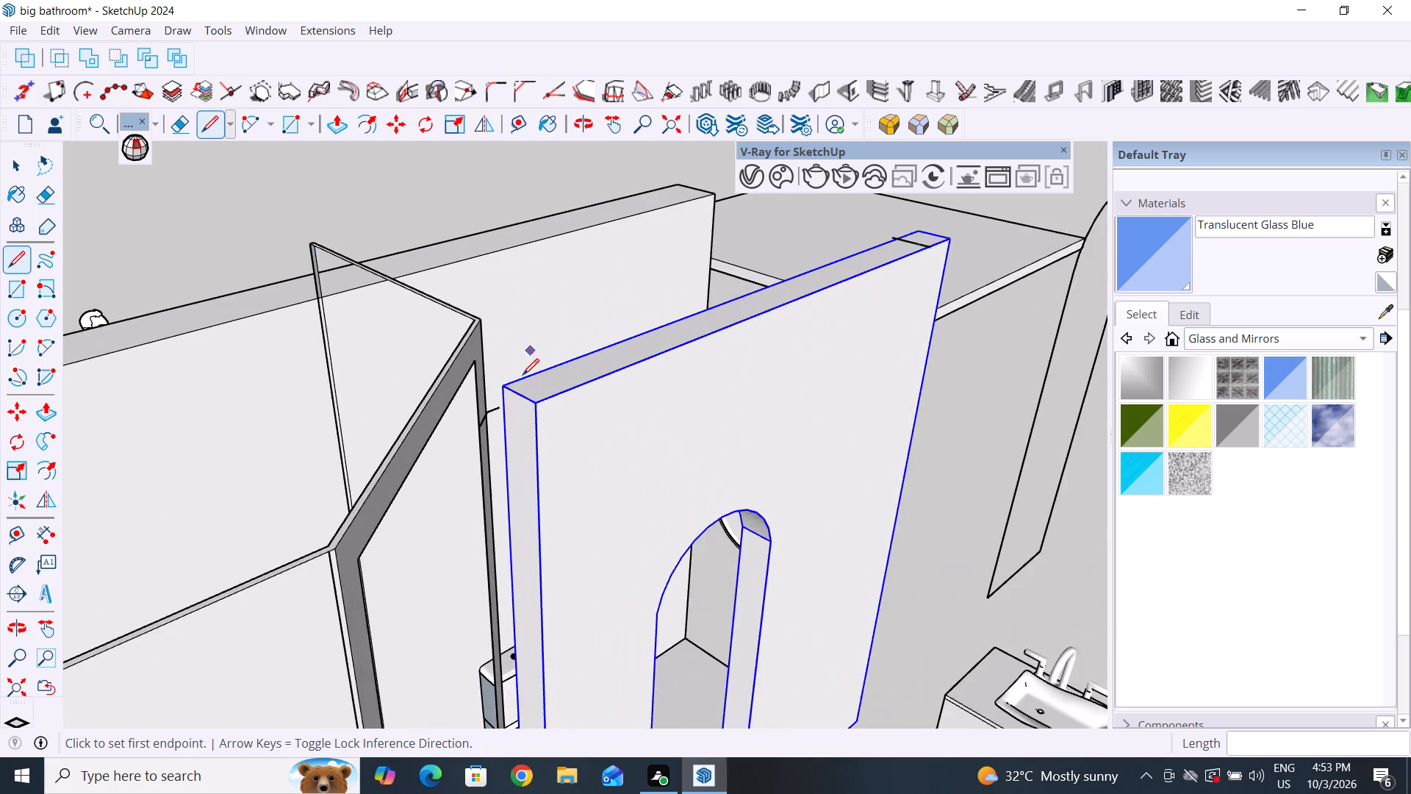
pyautogui.scroll(4, 523, 375)
pyautogui.click(480, 402)
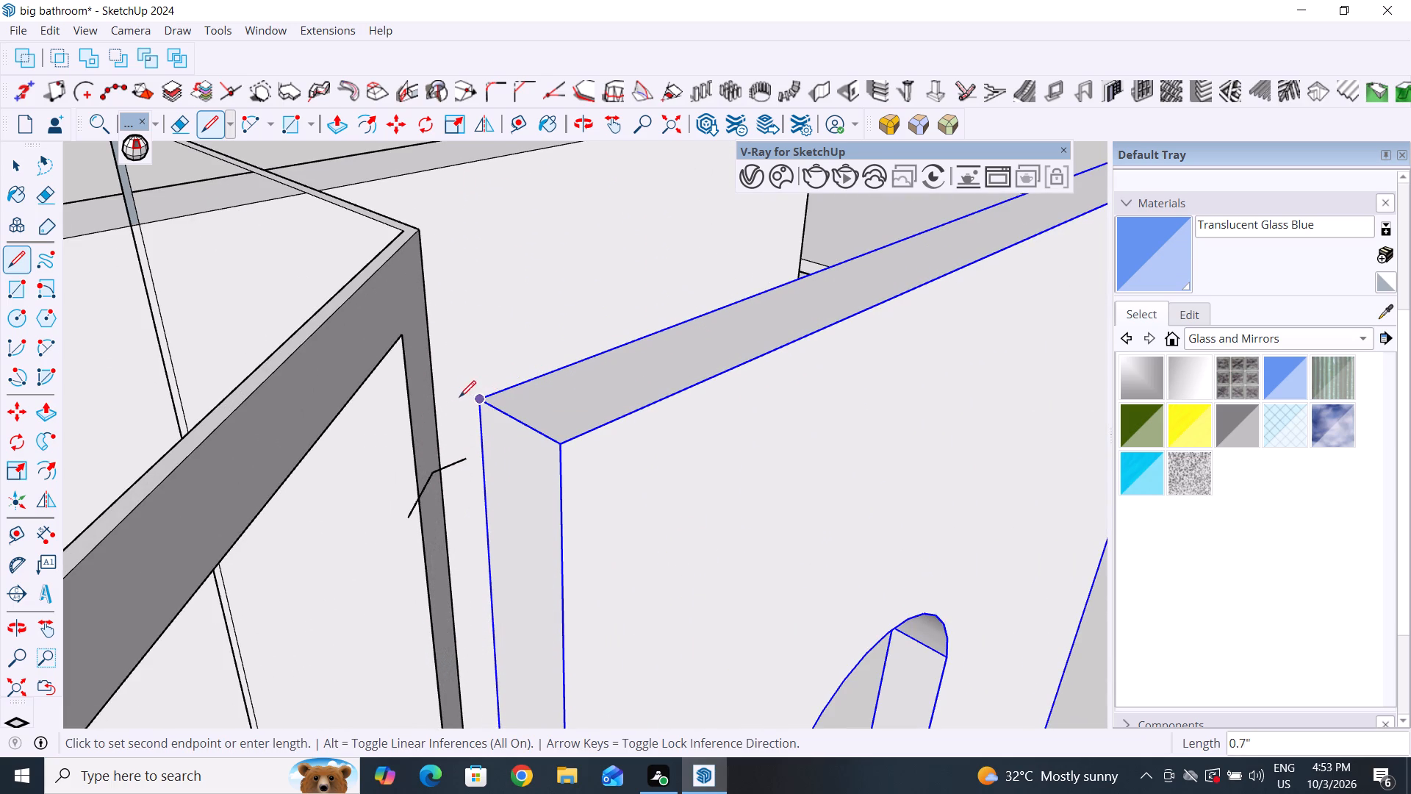
pyautogui.click(437, 395)
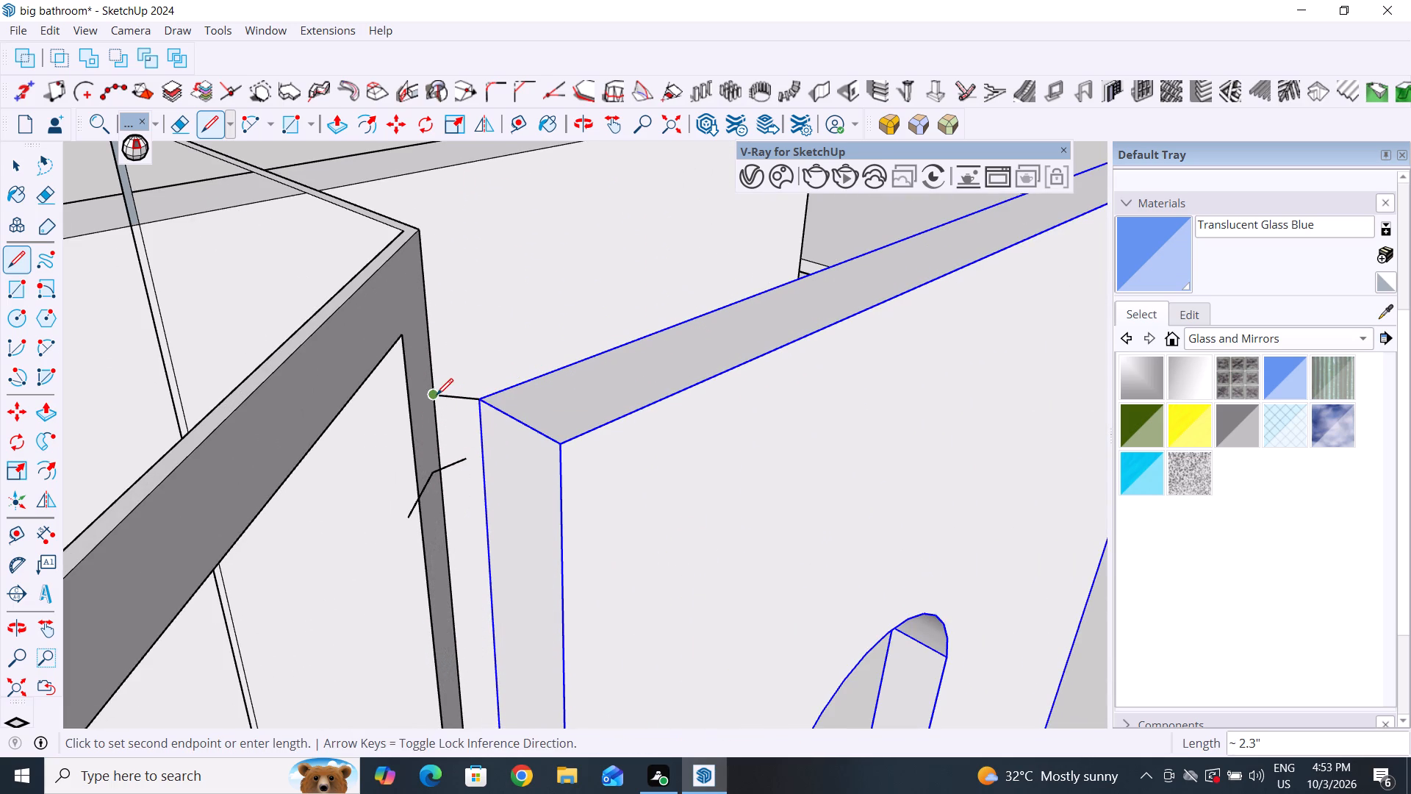
# Draw a line about 112" long from that point on the frame edge down to the shower base.
pyautogui.scroll(-17, 449, 446)
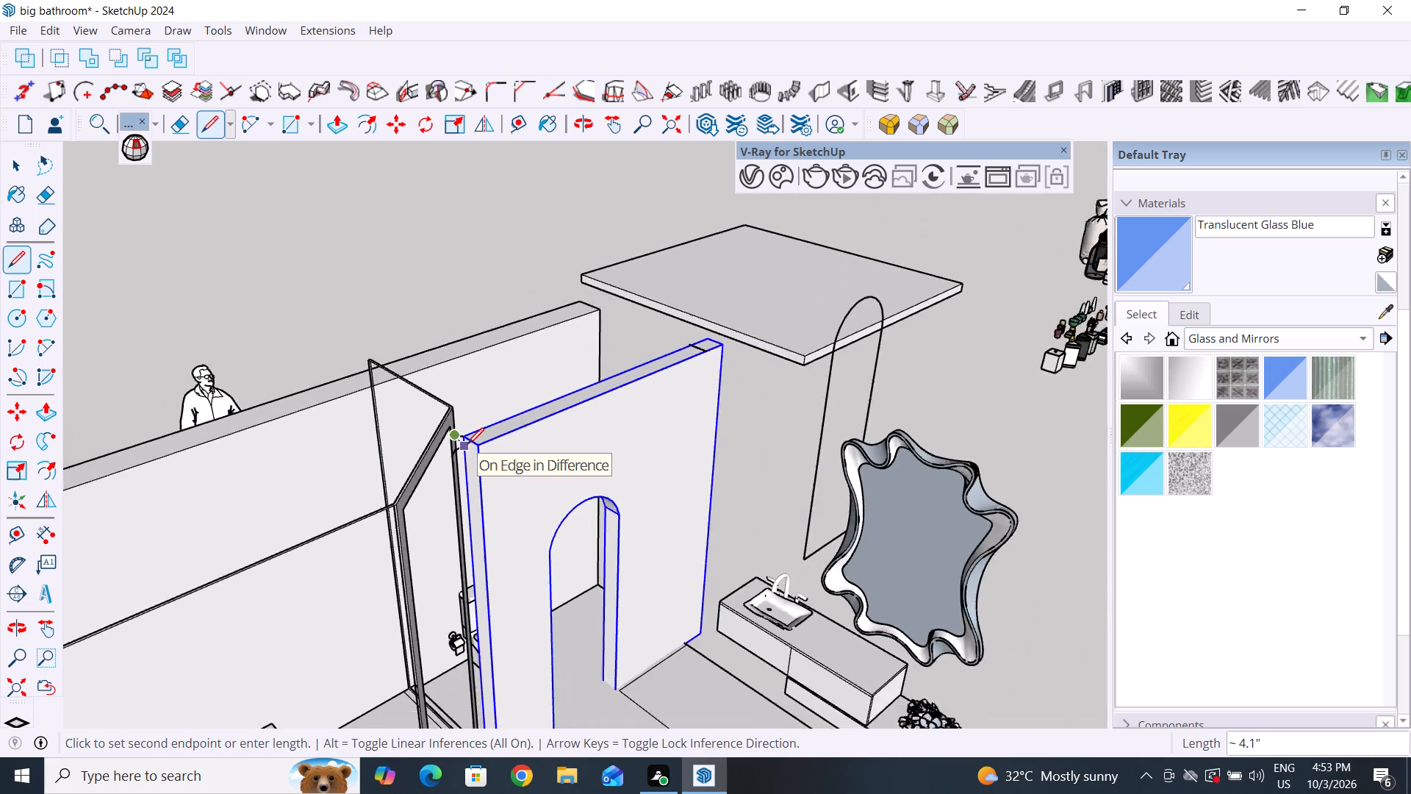
pyautogui.scroll(-1, 467, 444)
pyautogui.moveTo(494, 615); pyautogui.dragTo(502, 470, button='middle')
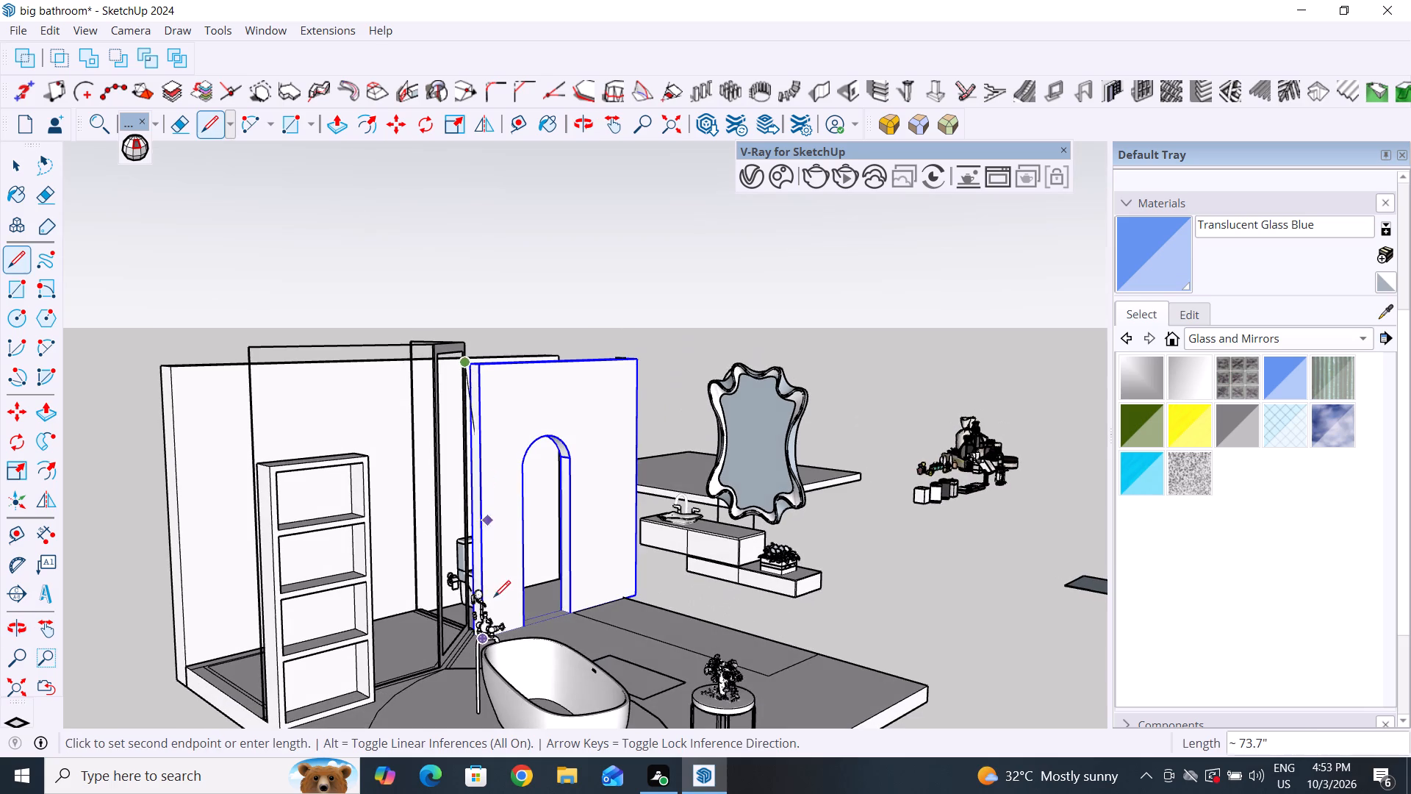
pyautogui.scroll(14, 485, 598)
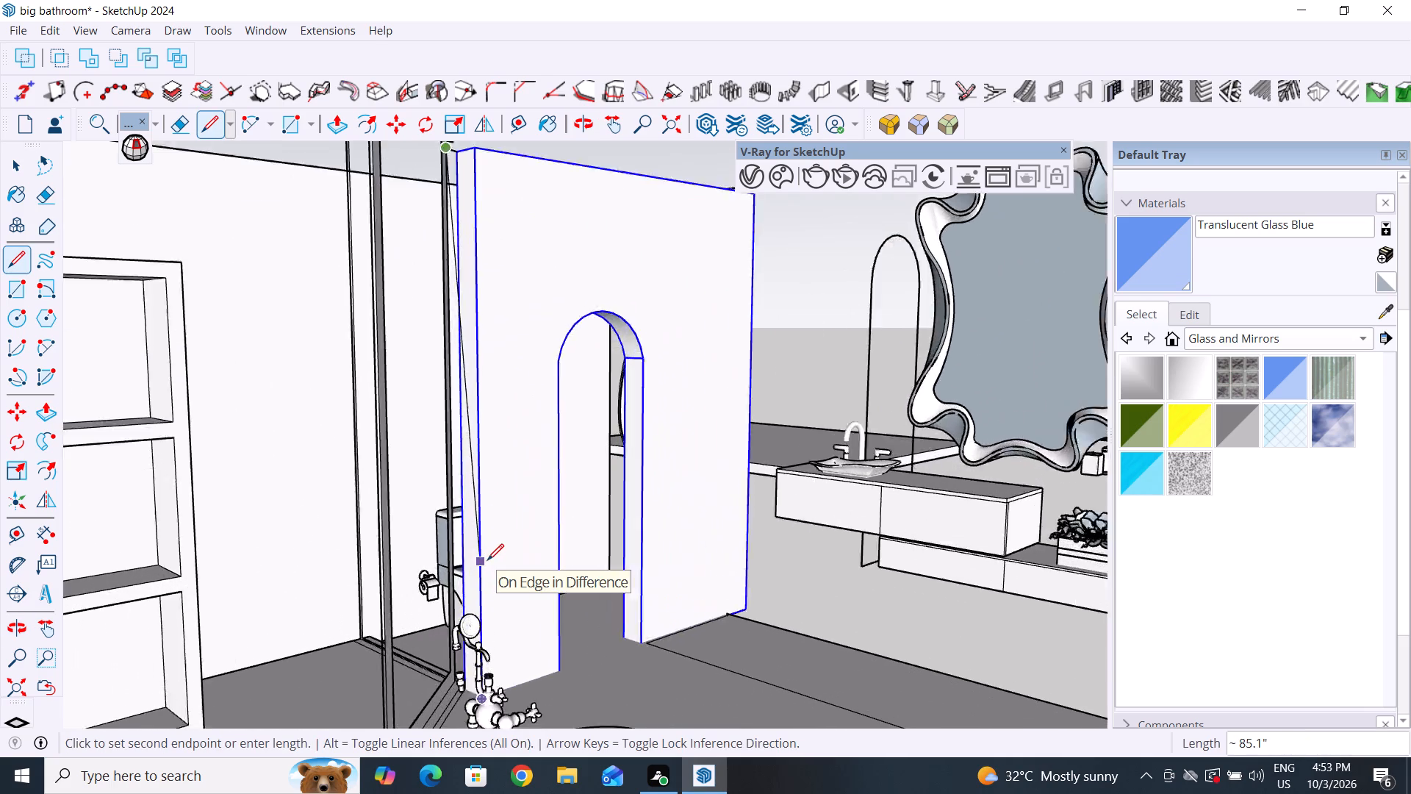
pyautogui.scroll(6, 487, 560)
pyautogui.scroll(-4, 590, 450)
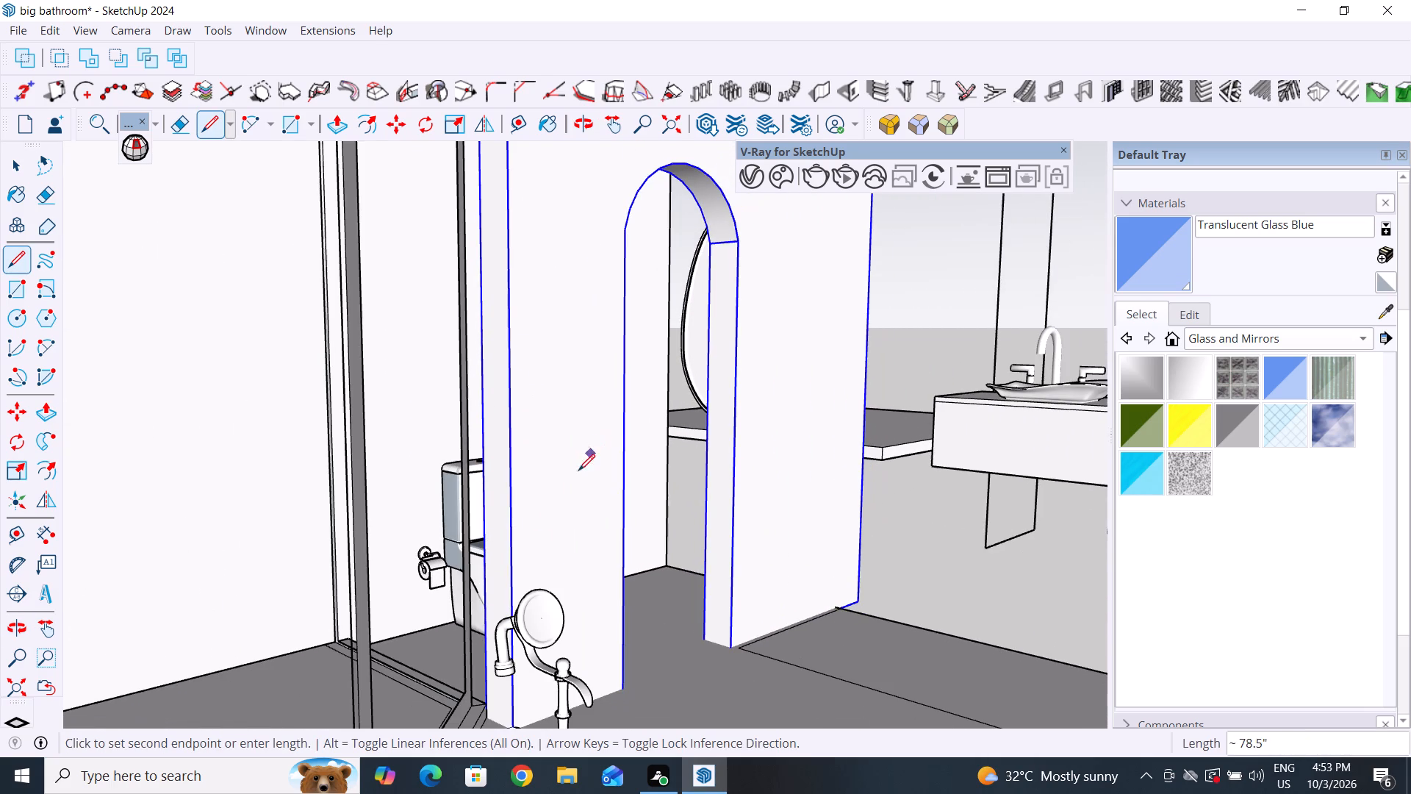
pyautogui.click(471, 711)
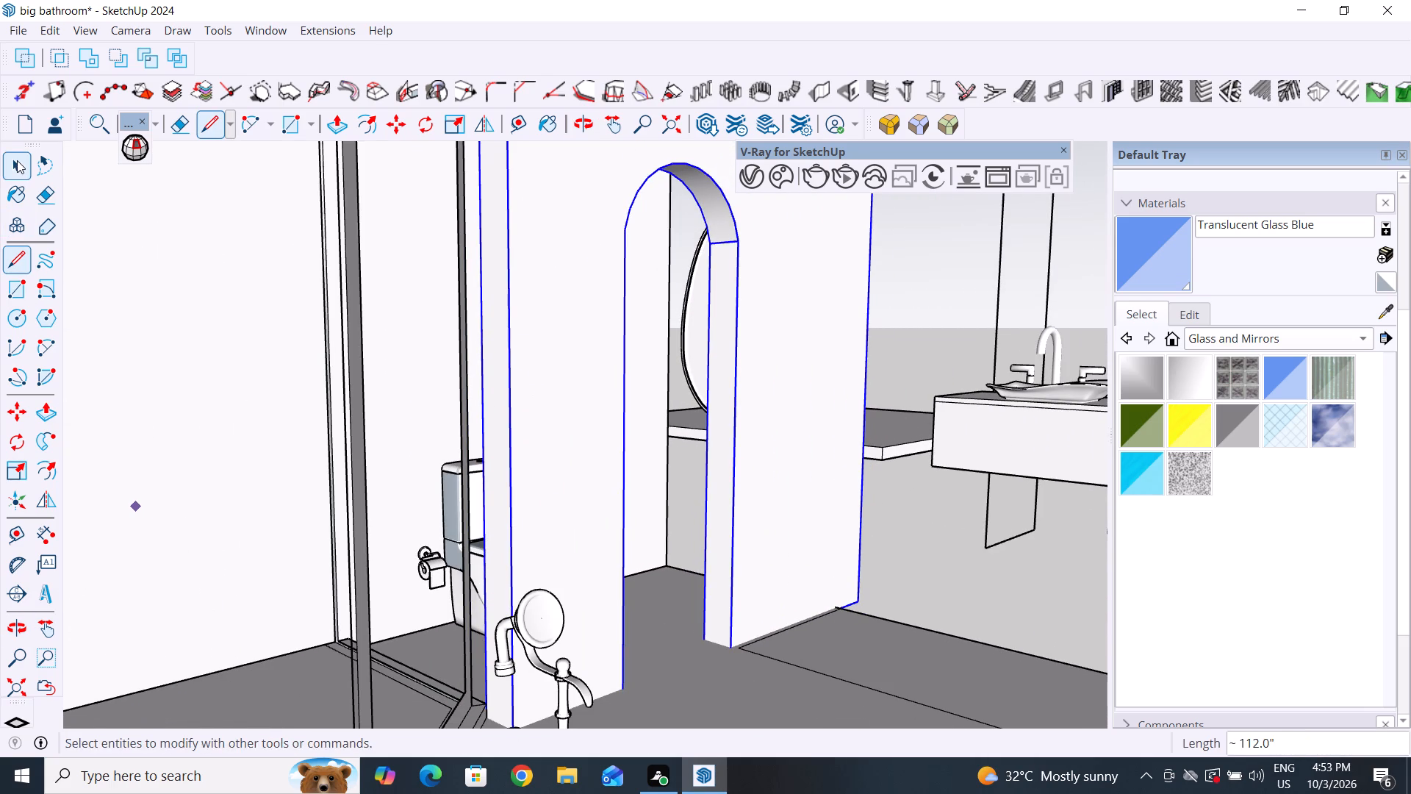
# Delete the short stray edge between the shower frame and the arched wall near their tops.
pyautogui.click(17, 160)
pyautogui.scroll(-3, 540, 597)
pyautogui.moveTo(589, 591); pyautogui.dragTo(614, 648, button='middle')
pyautogui.scroll(-4, 624, 597)
pyautogui.moveTo(625, 535); pyautogui.dragTo(589, 687, button='middle')
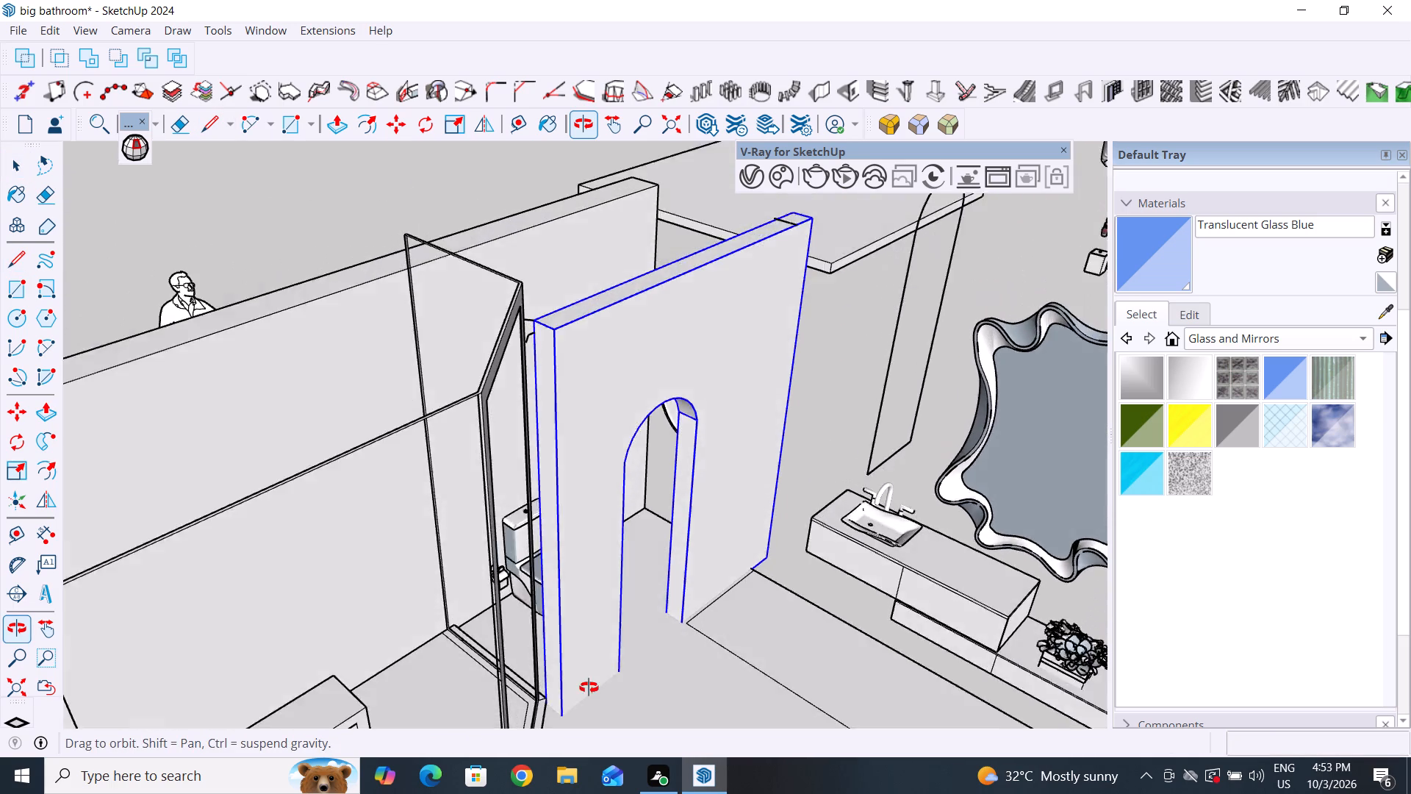
pyautogui.moveTo(589, 687); pyautogui.dragTo(577, 711, button='middle')
pyautogui.scroll(9, 533, 418)
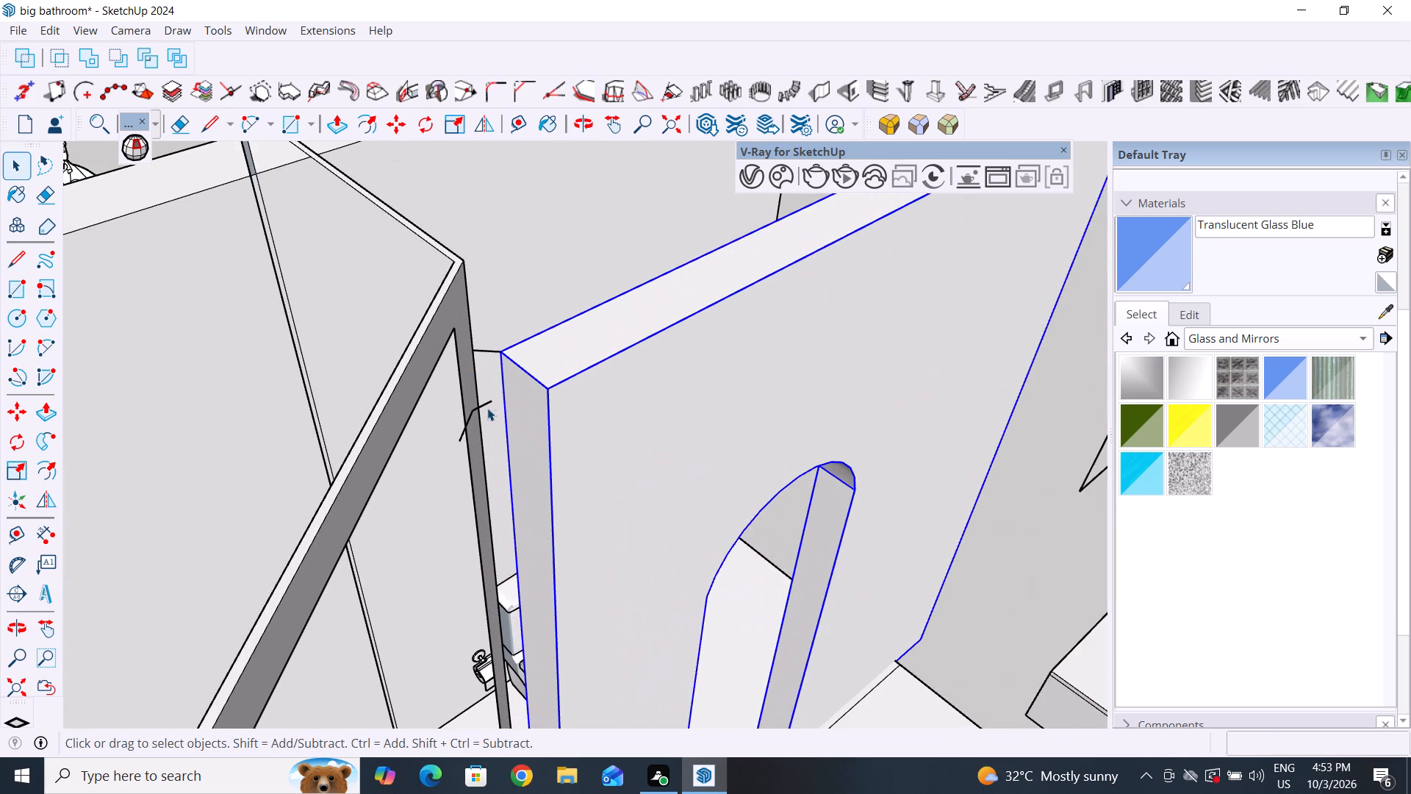
pyautogui.click(486, 402)
pyautogui.press('Delete')
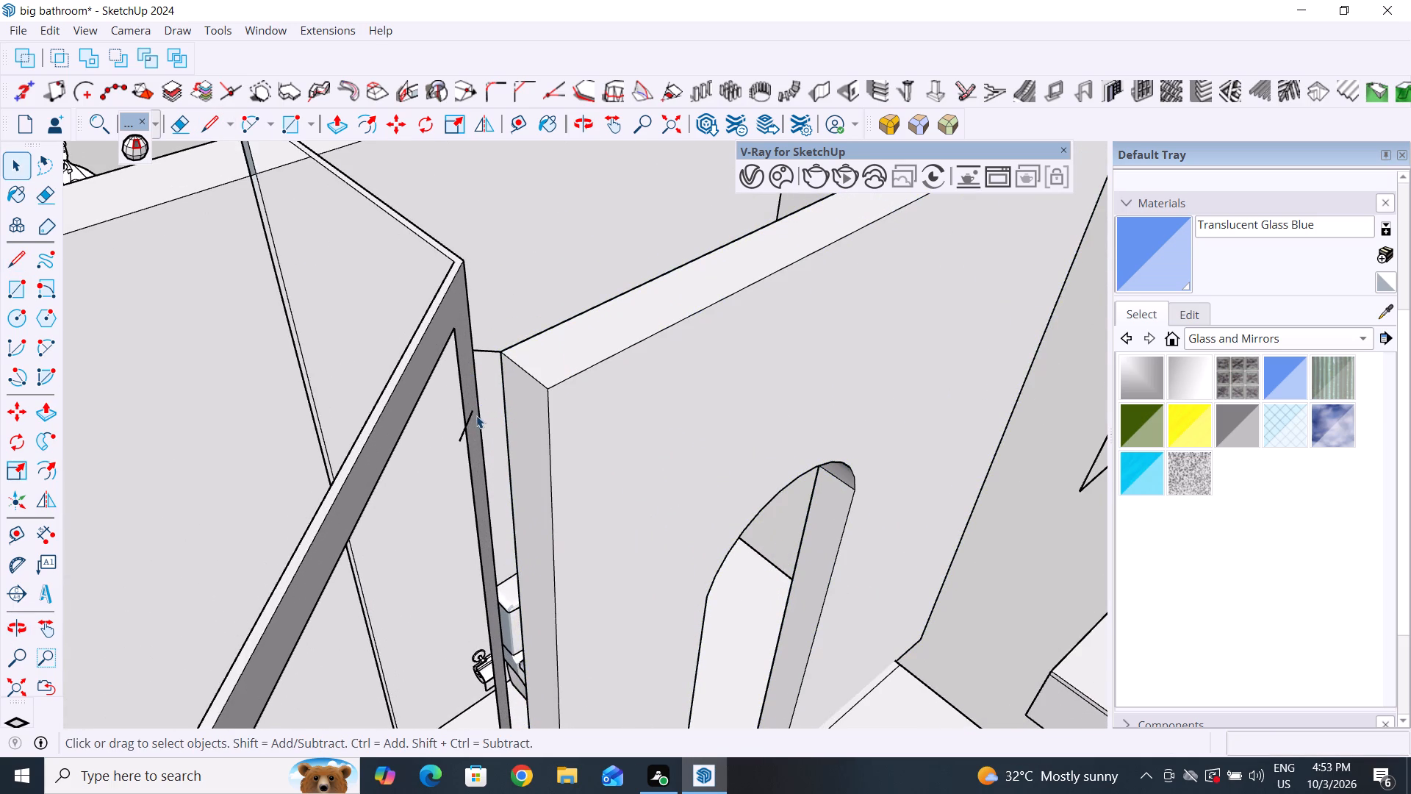
# Delete the short stray edge on the shower frame's upright and the short top edge linking the frame to the arched wall.
pyautogui.click(473, 412)
pyautogui.press('Delete')
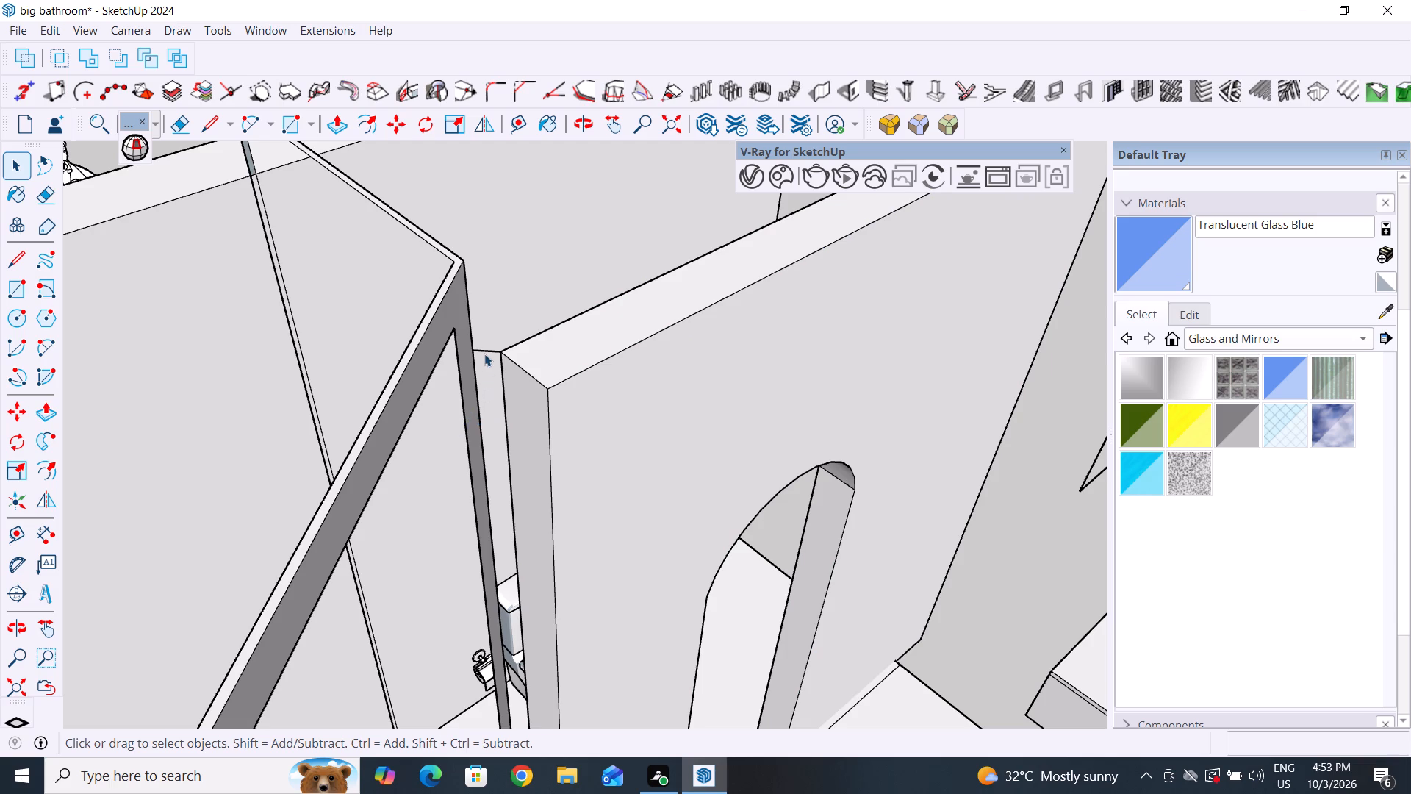
pyautogui.click(492, 351)
pyautogui.press('Delete')
# Examine the shower enclosure and the arched toilet wall within the whole bathroom from several sides.
pyautogui.scroll(-5, 509, 506)
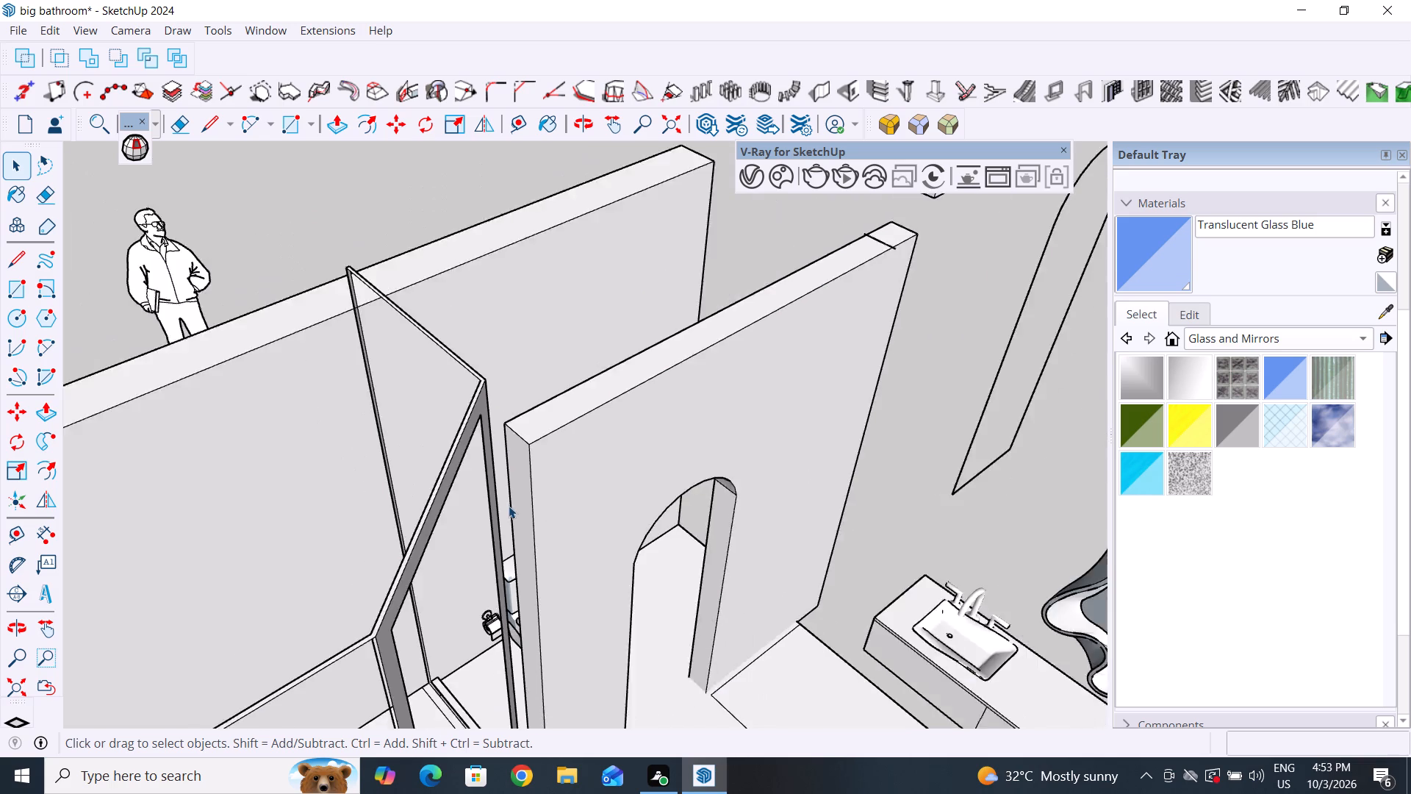
pyautogui.scroll(-7, 509, 506)
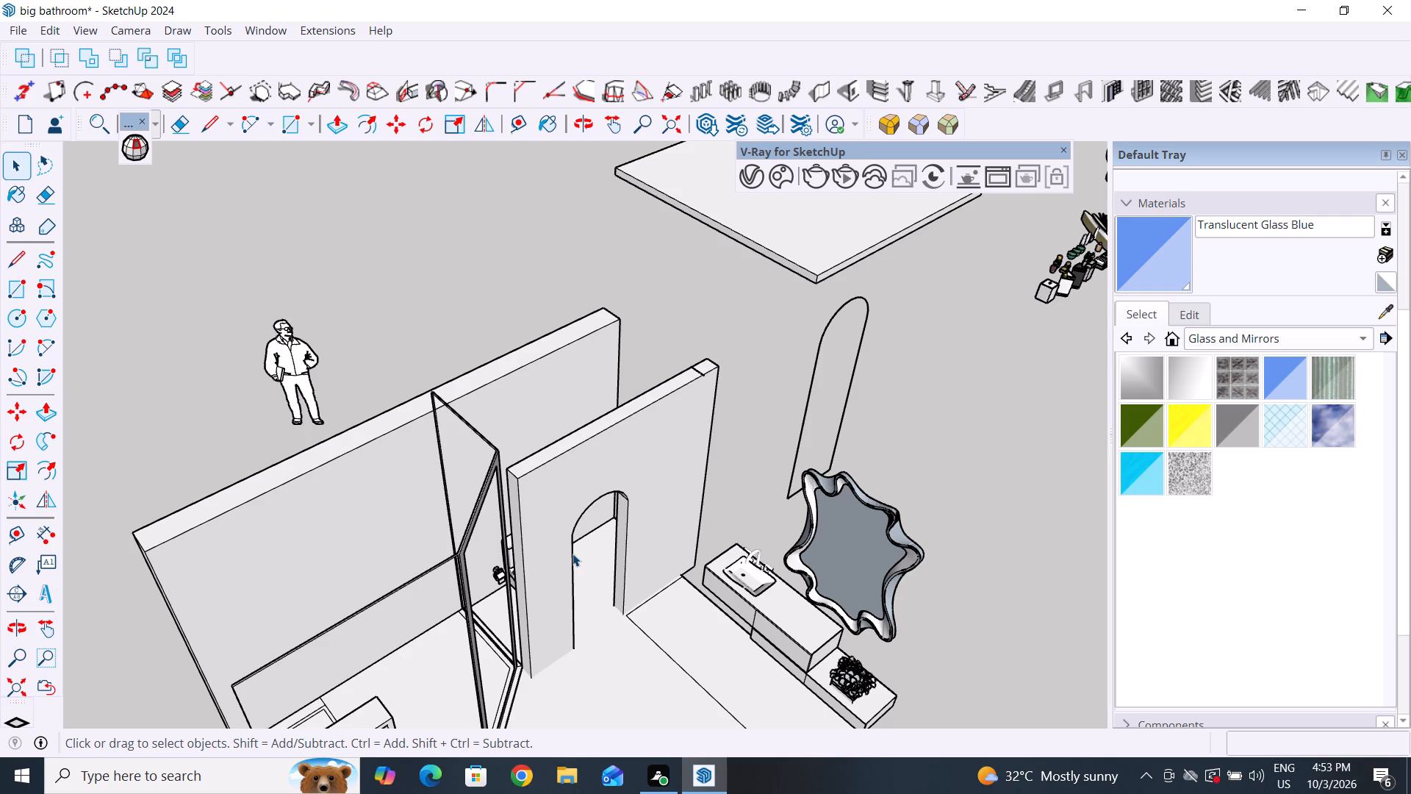
pyautogui.scroll(-4, 537, 646)
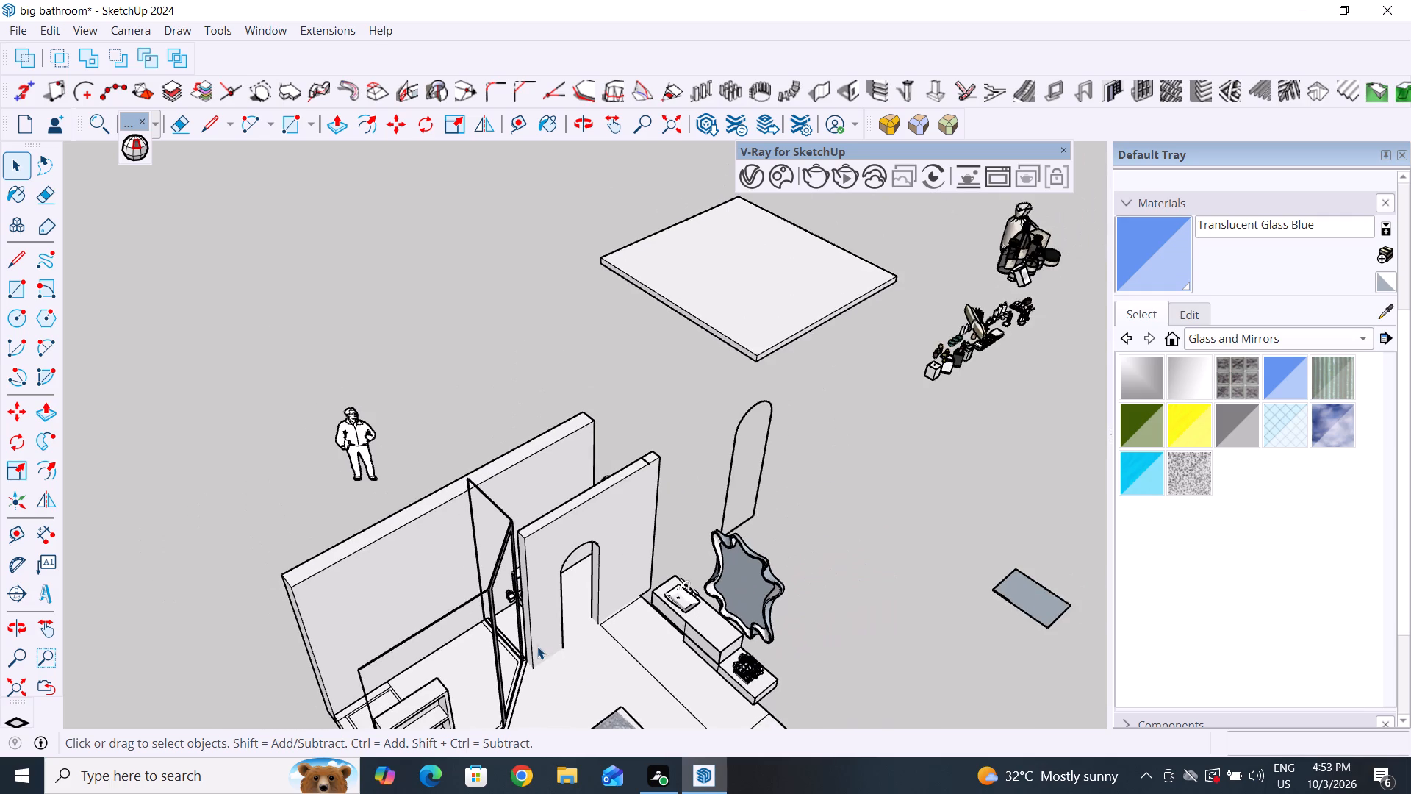
pyautogui.moveTo(537, 646); pyautogui.dragTo(442, 468, button='middle')
pyautogui.scroll(4, 444, 632)
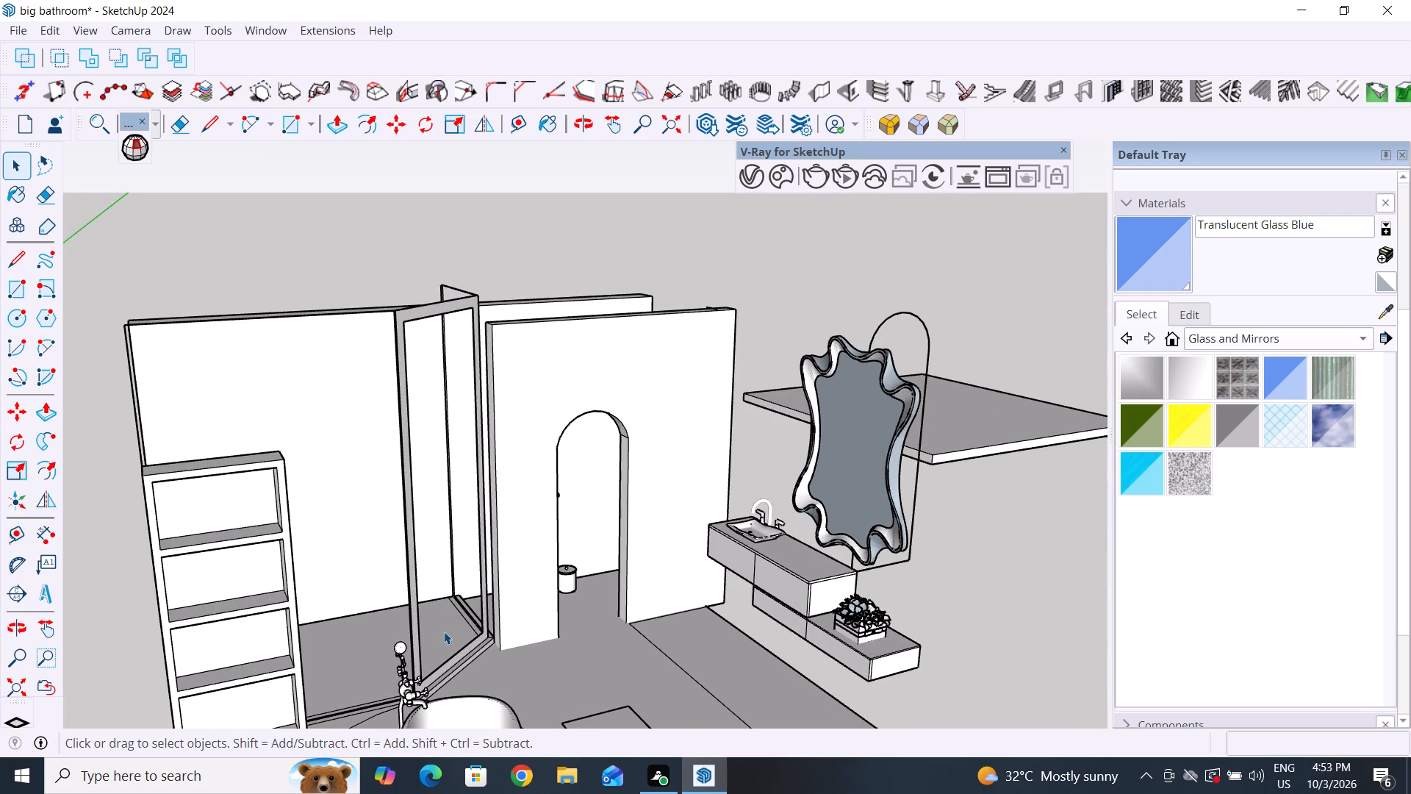
pyautogui.scroll(-5, 607, 522)
pyautogui.moveTo(581, 546); pyautogui.dragTo(575, 576, button='middle')
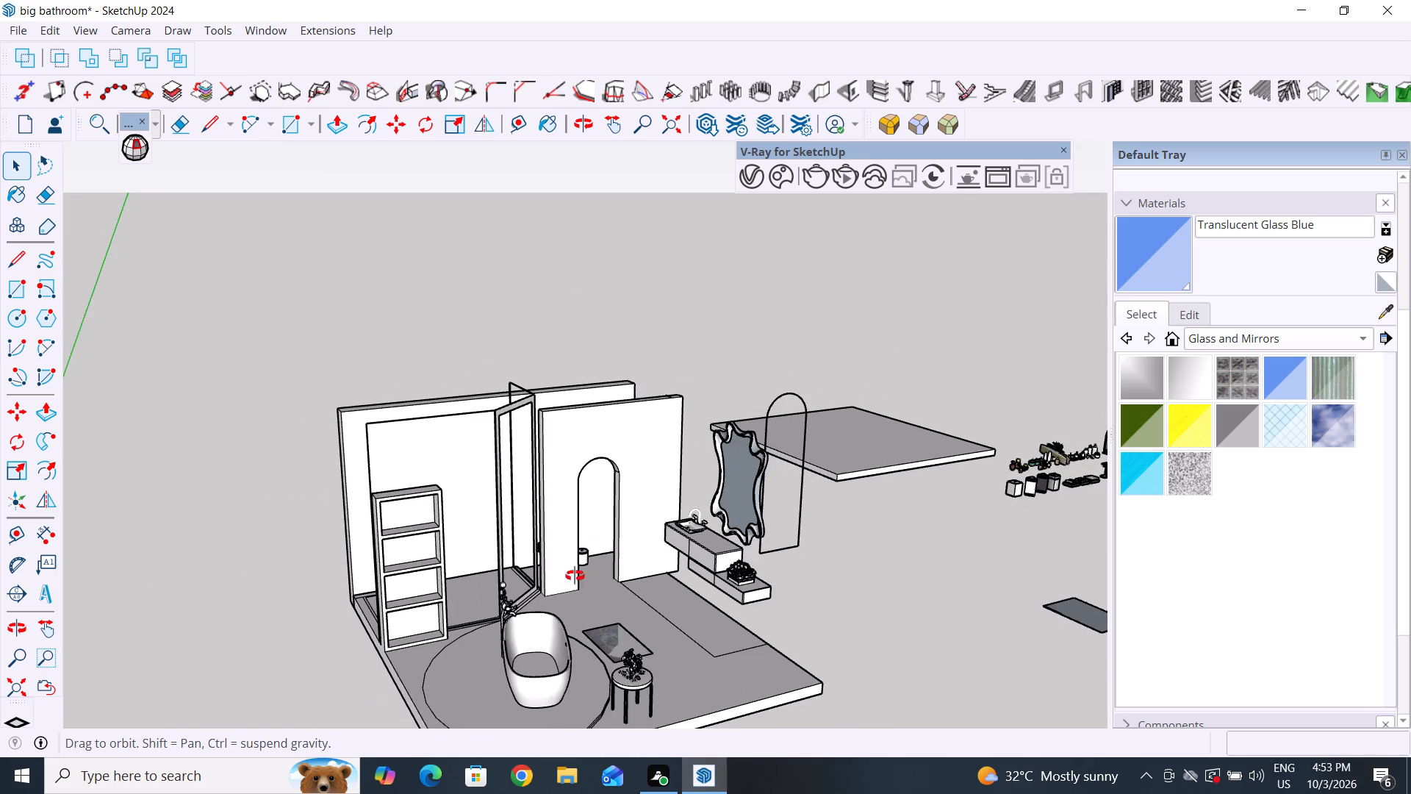
pyautogui.moveTo(575, 576); pyautogui.dragTo(494, 715, button='middle')
pyautogui.scroll(-4, 602, 574)
pyautogui.moveTo(510, 617); pyautogui.dragTo(403, 581, button='middle')
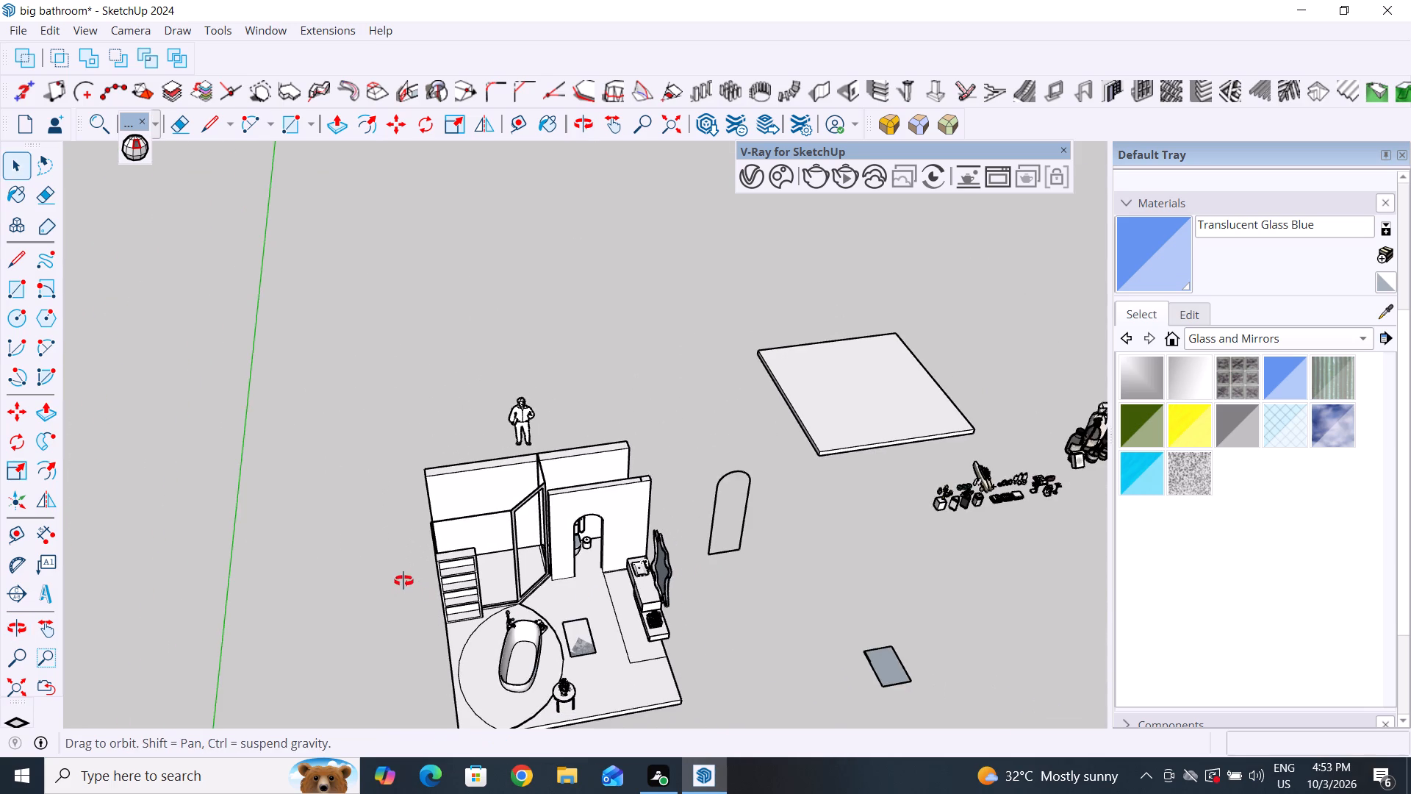
pyautogui.moveTo(403, 581); pyautogui.dragTo(966, 532, button='middle')
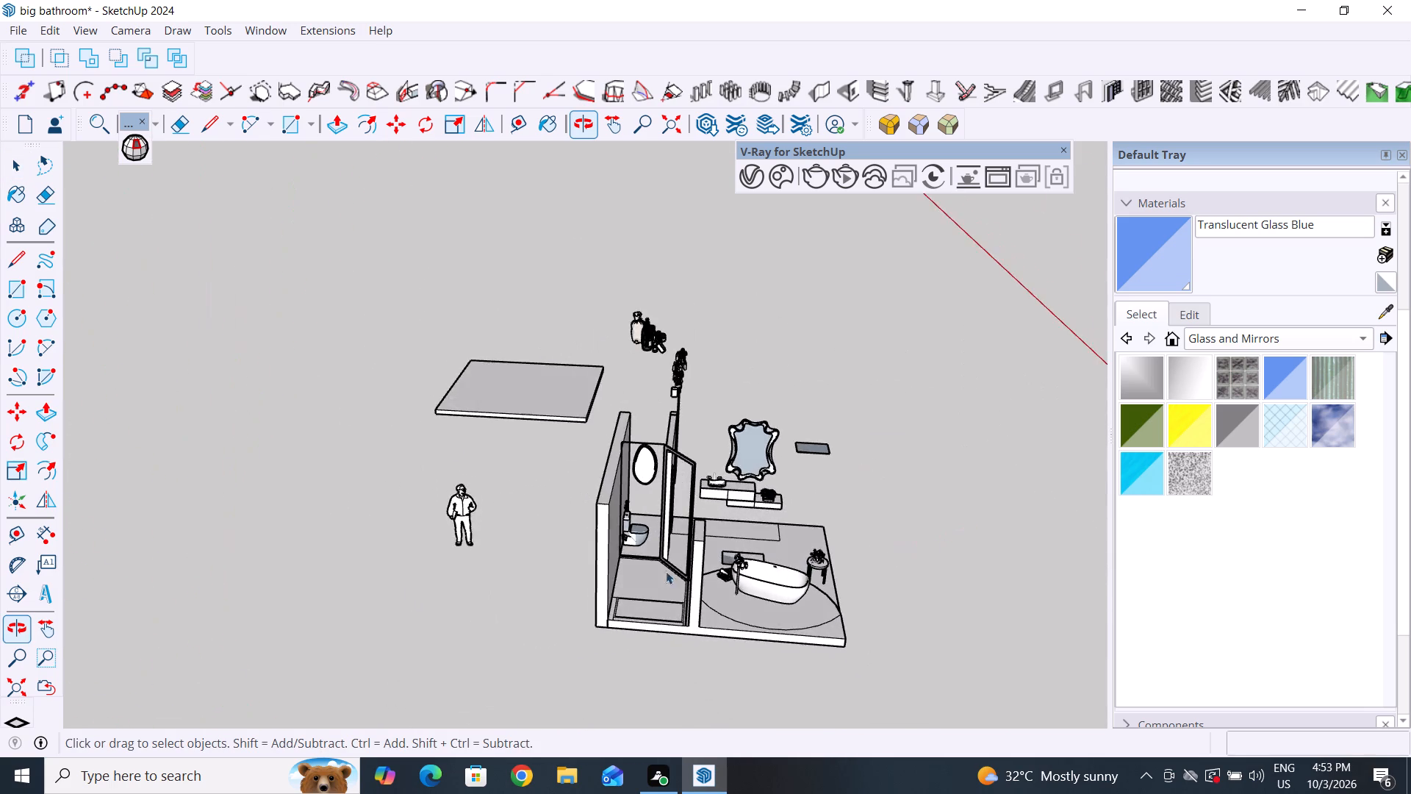
# Examine from the toilet side the base corner where the glass shower frame meets the arched wall.
pyautogui.scroll(18, 665, 559)
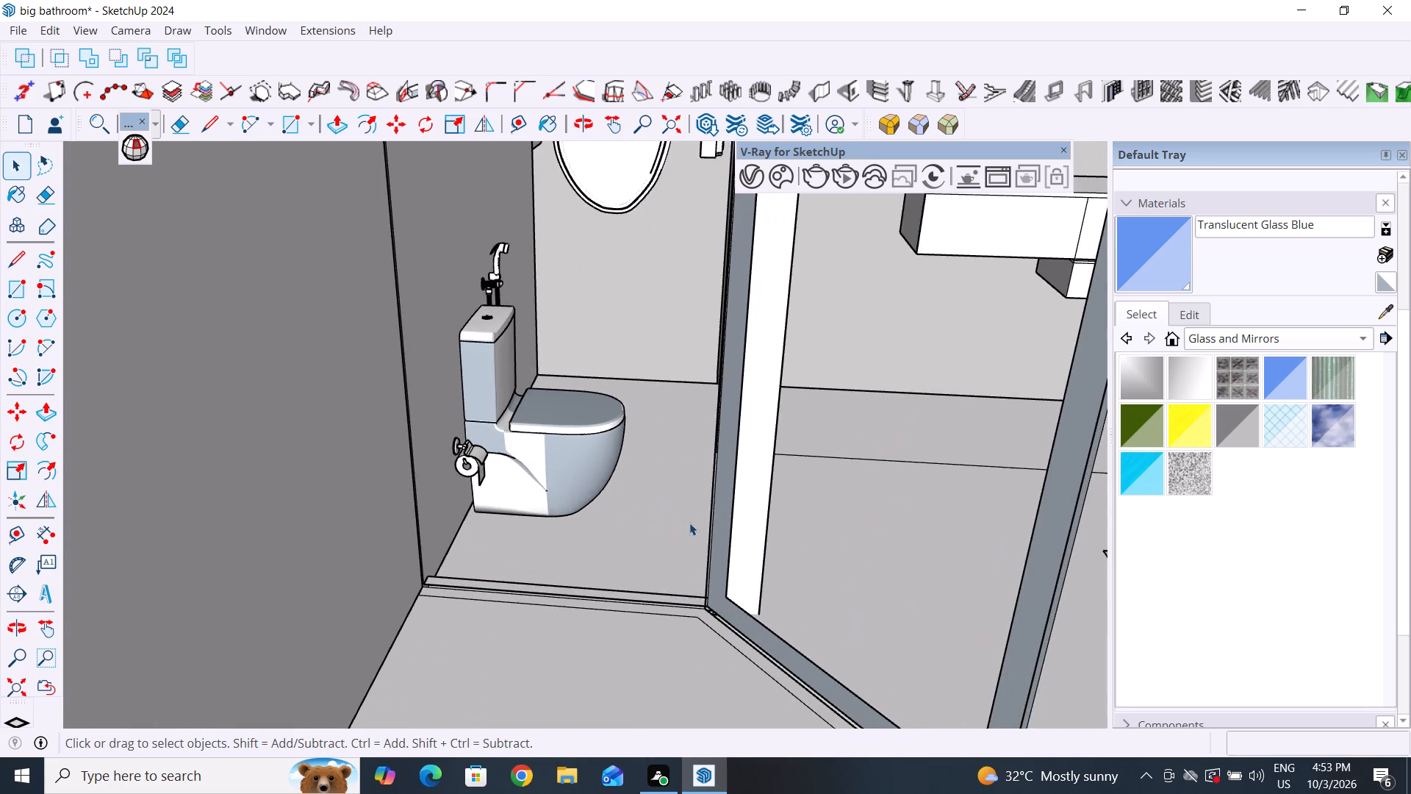
pyautogui.moveTo(700, 531); pyautogui.dragTo(761, 724, button='middle')
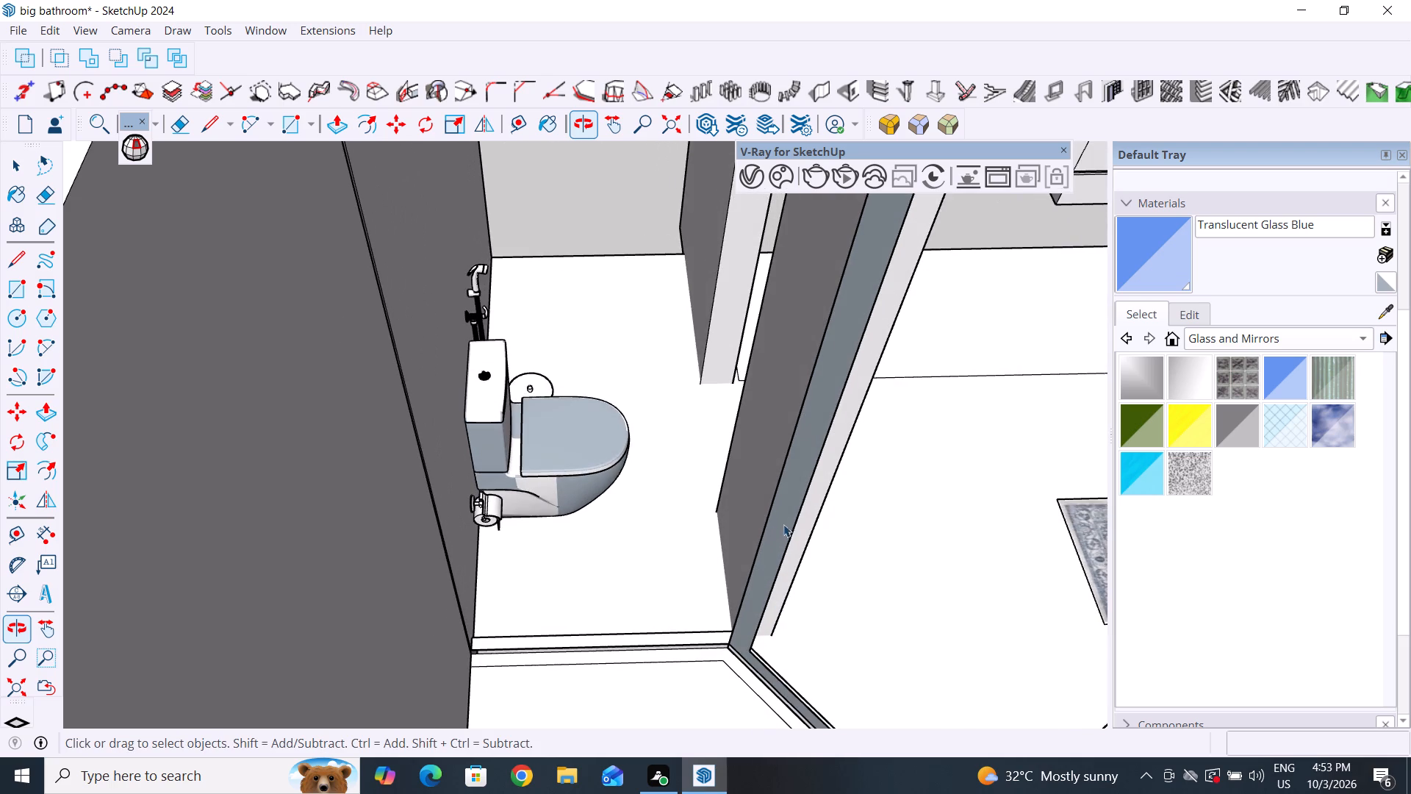
pyautogui.scroll(4, 783, 524)
pyautogui.scroll(1, 733, 565)
pyautogui.moveTo(723, 578); pyautogui.dragTo(993, 593, button='middle')
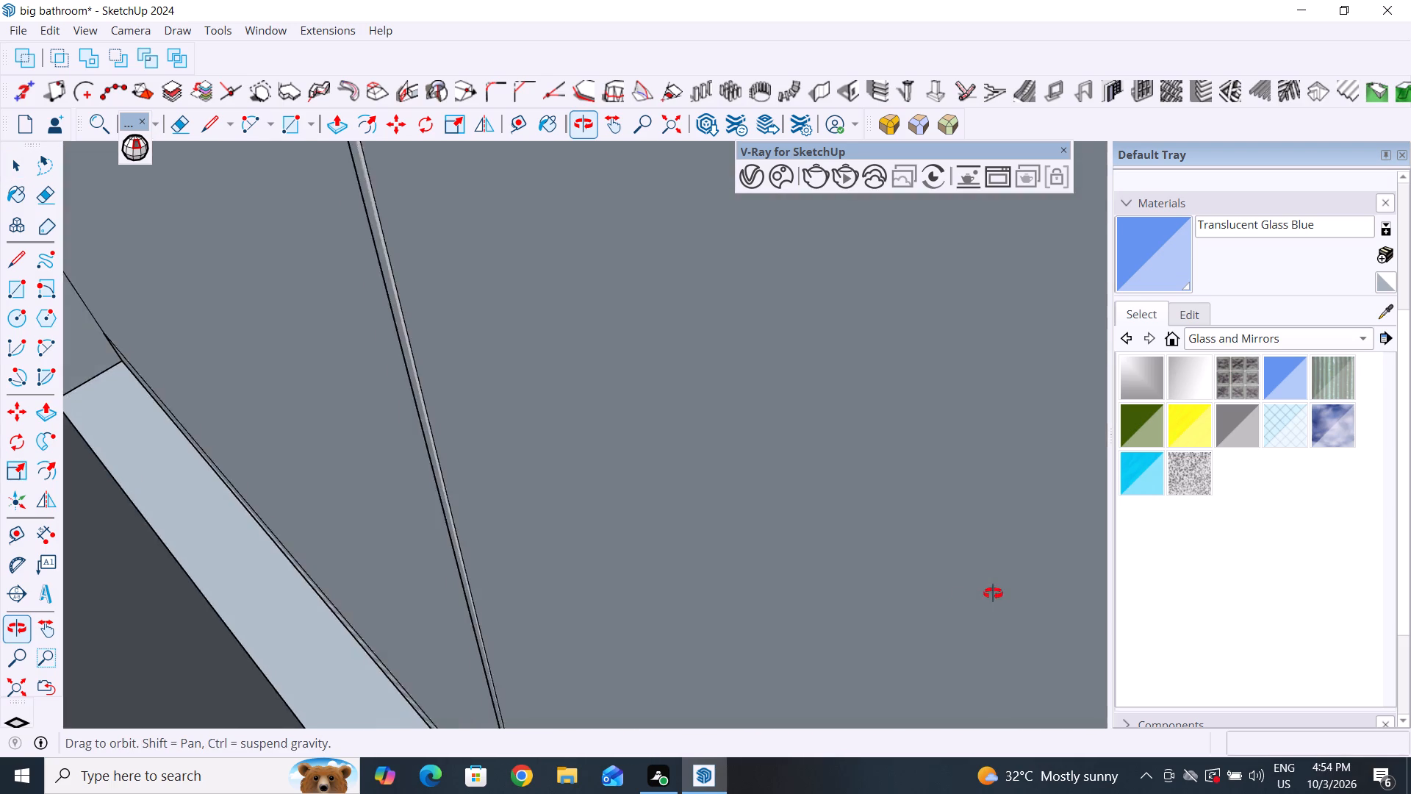
pyautogui.moveTo(993, 593); pyautogui.dragTo(783, 687, button='middle')
pyautogui.scroll(8, 769, 598)
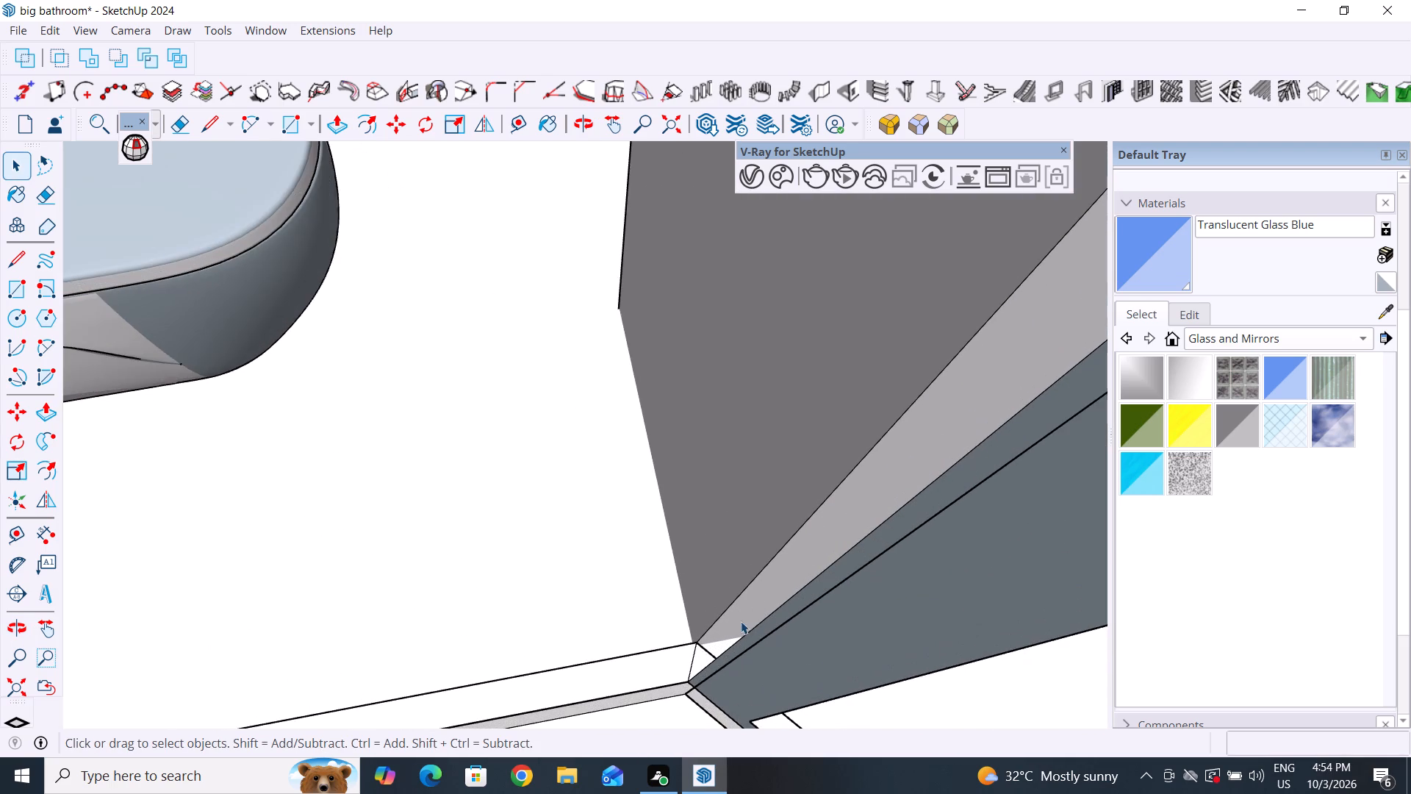
pyautogui.scroll(-5, 703, 636)
pyautogui.scroll(-10, 803, 546)
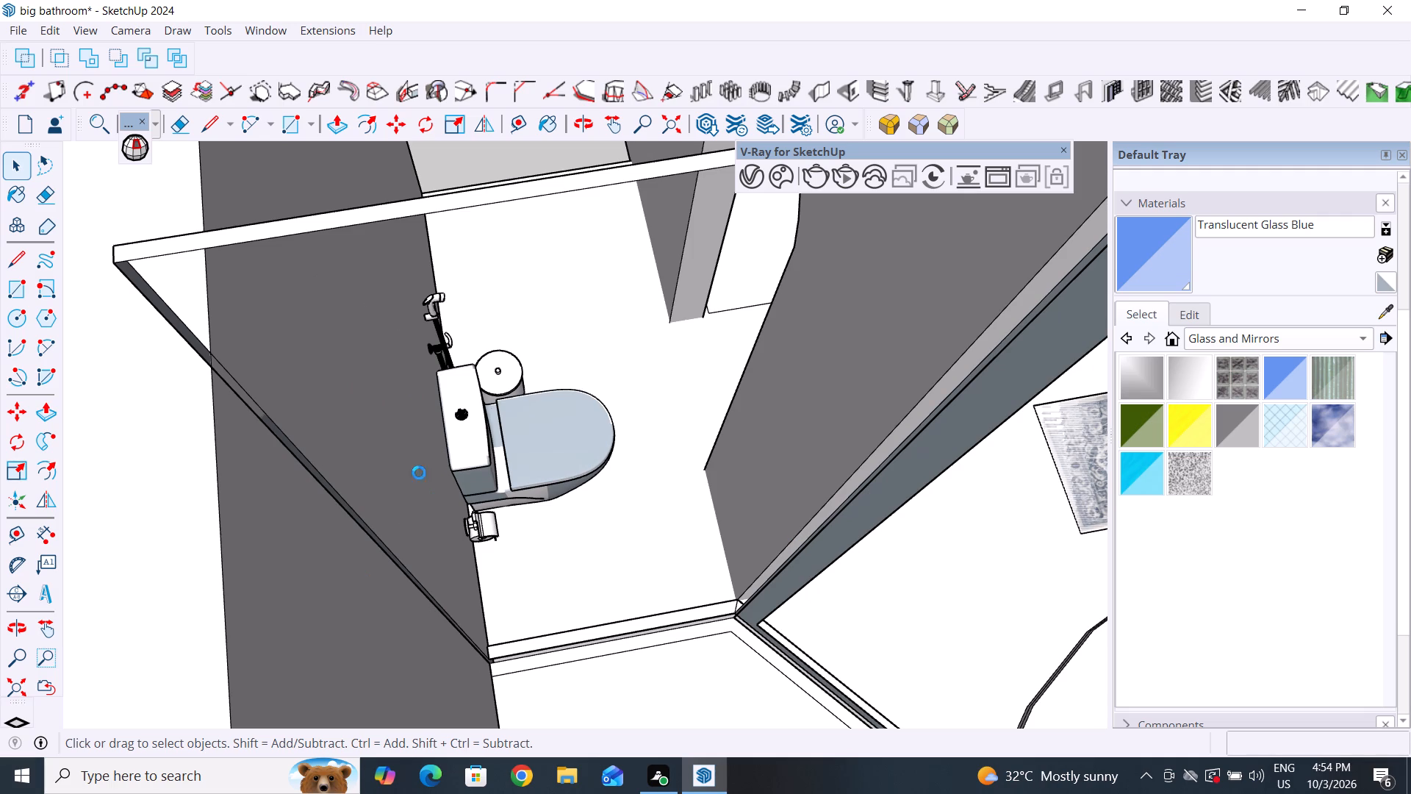
pyautogui.scroll(-5, 517, 559)
pyautogui.scroll(-6, 248, 445)
pyautogui.scroll(-5, 334, 526)
pyautogui.scroll(-6, 534, 498)
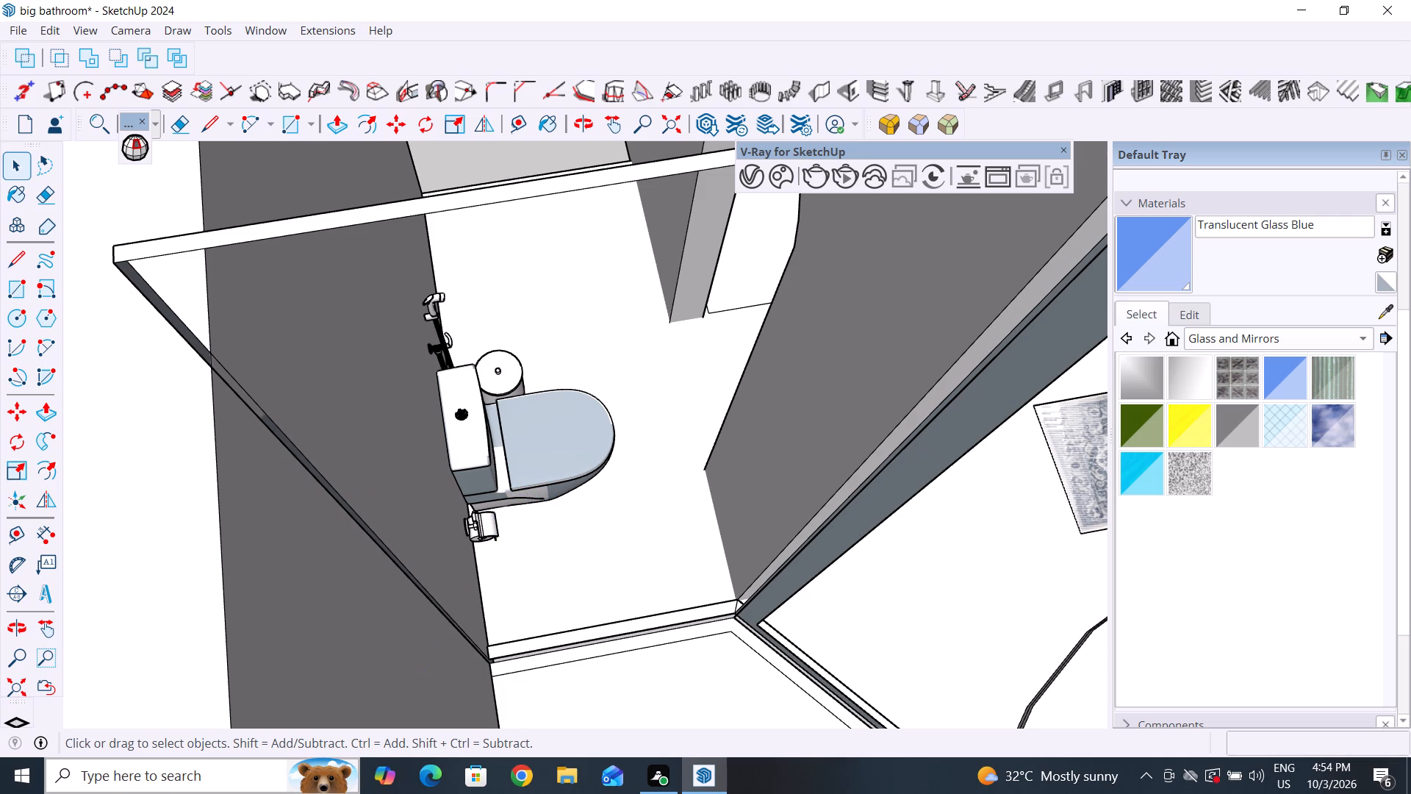
pyautogui.scroll(-2, 587, 532)
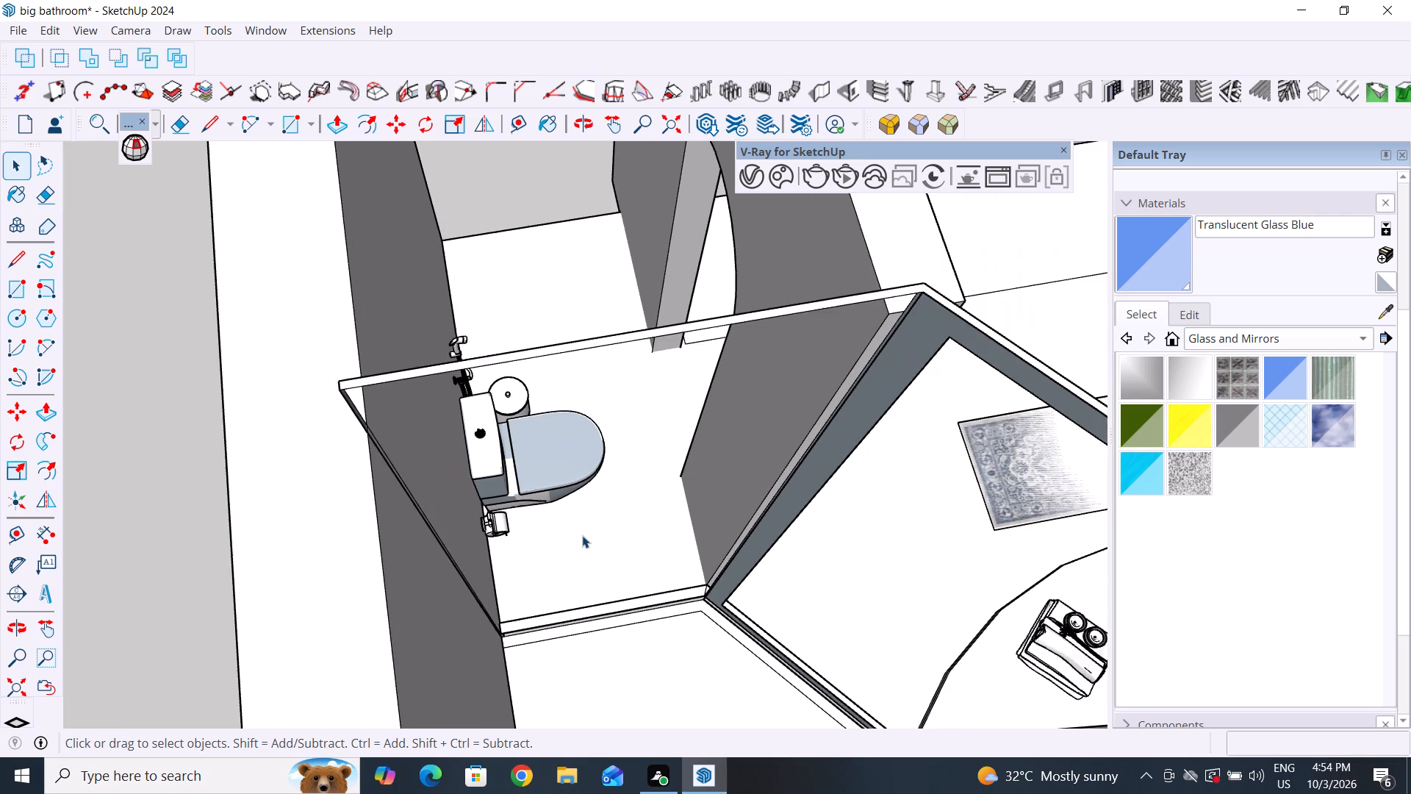
pyautogui.scroll(-10, 582, 535)
# Examine the gap between the shower frame's upright and the arched wall at the shower base from both sides.
pyautogui.moveTo(651, 590); pyautogui.dragTo(431, 542, button='middle')
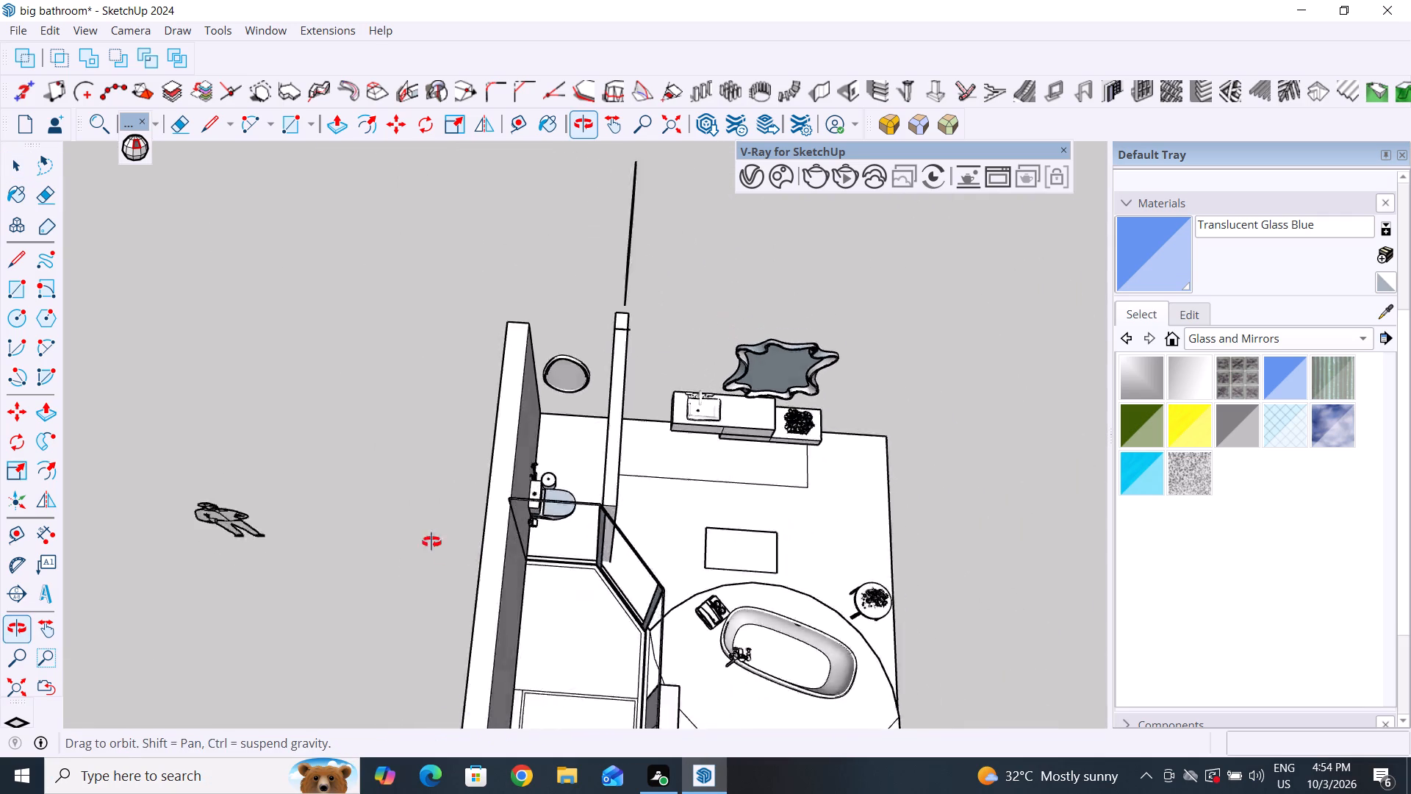
pyautogui.moveTo(431, 542); pyautogui.dragTo(403, 479, button='middle')
pyautogui.scroll(8, 569, 504)
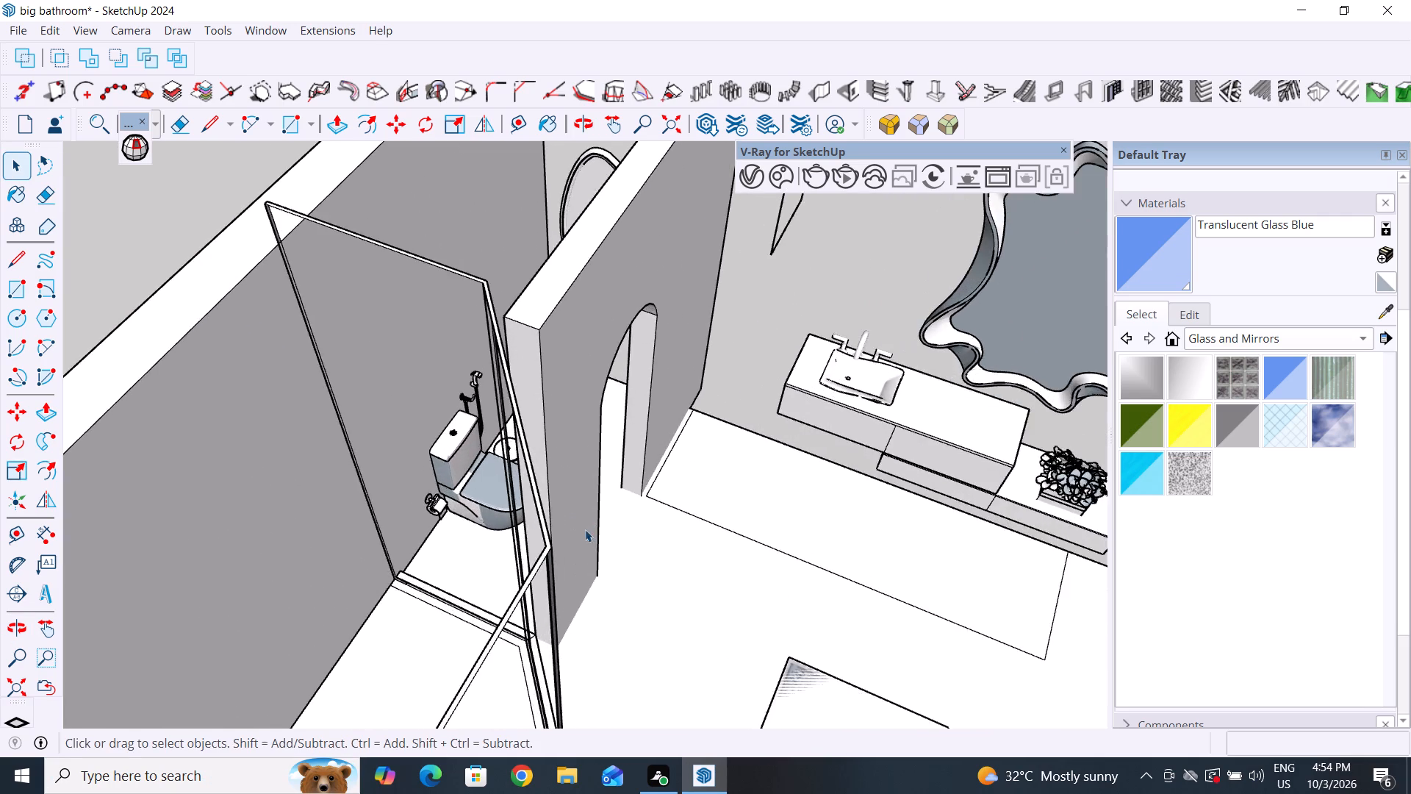
pyautogui.moveTo(597, 582); pyautogui.dragTo(299, 559, button='middle')
pyautogui.scroll(5, 299, 559)
pyautogui.moveTo(489, 571); pyautogui.dragTo(560, 550, button='middle')
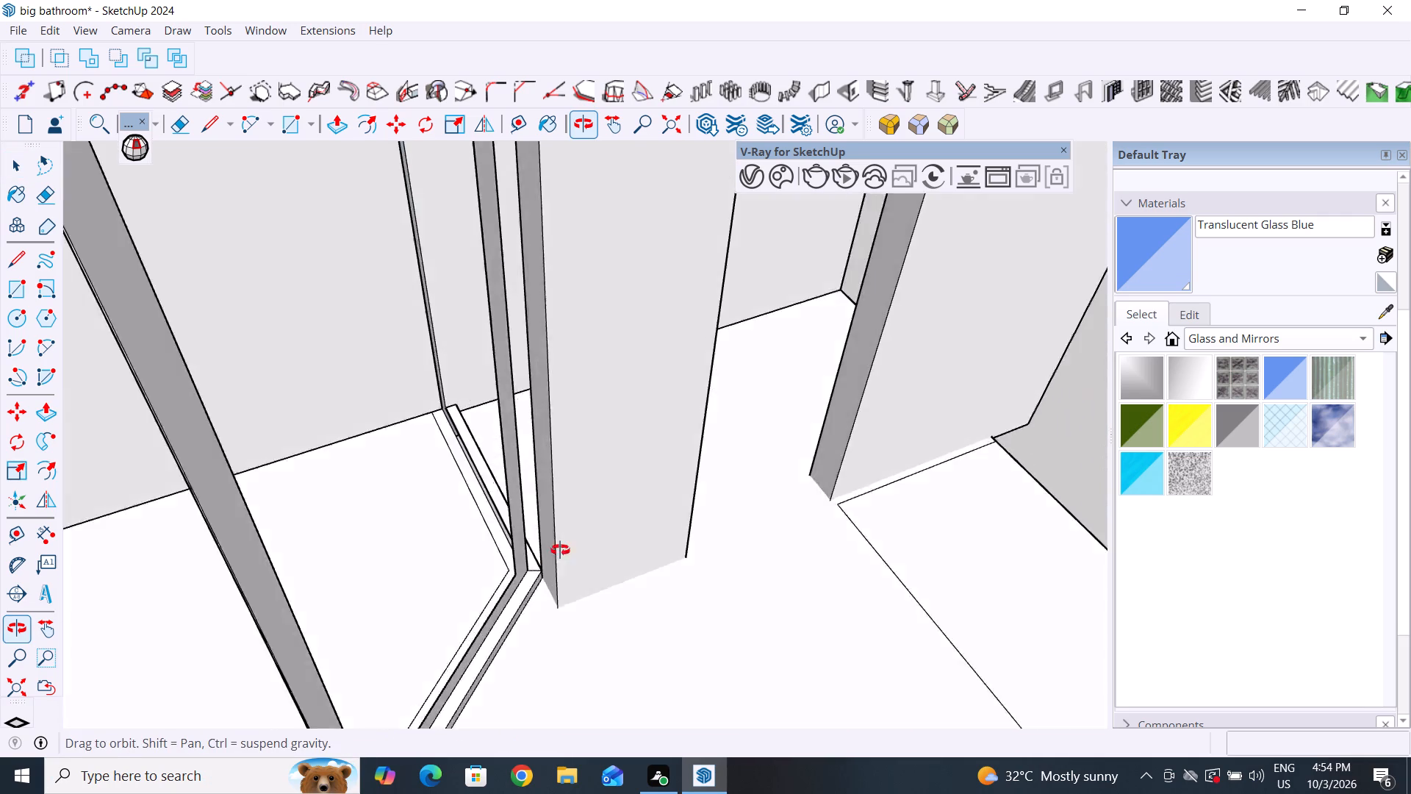
pyautogui.moveTo(560, 550); pyautogui.dragTo(870, 605, button='middle')
pyautogui.scroll(5, 579, 568)
pyautogui.moveTo(632, 560); pyautogui.dragTo(743, 593, button='middle')
pyautogui.scroll(4, 725, 546)
pyautogui.moveTo(730, 579); pyautogui.dragTo(938, 603, button='middle')
pyautogui.scroll(4, 742, 487)
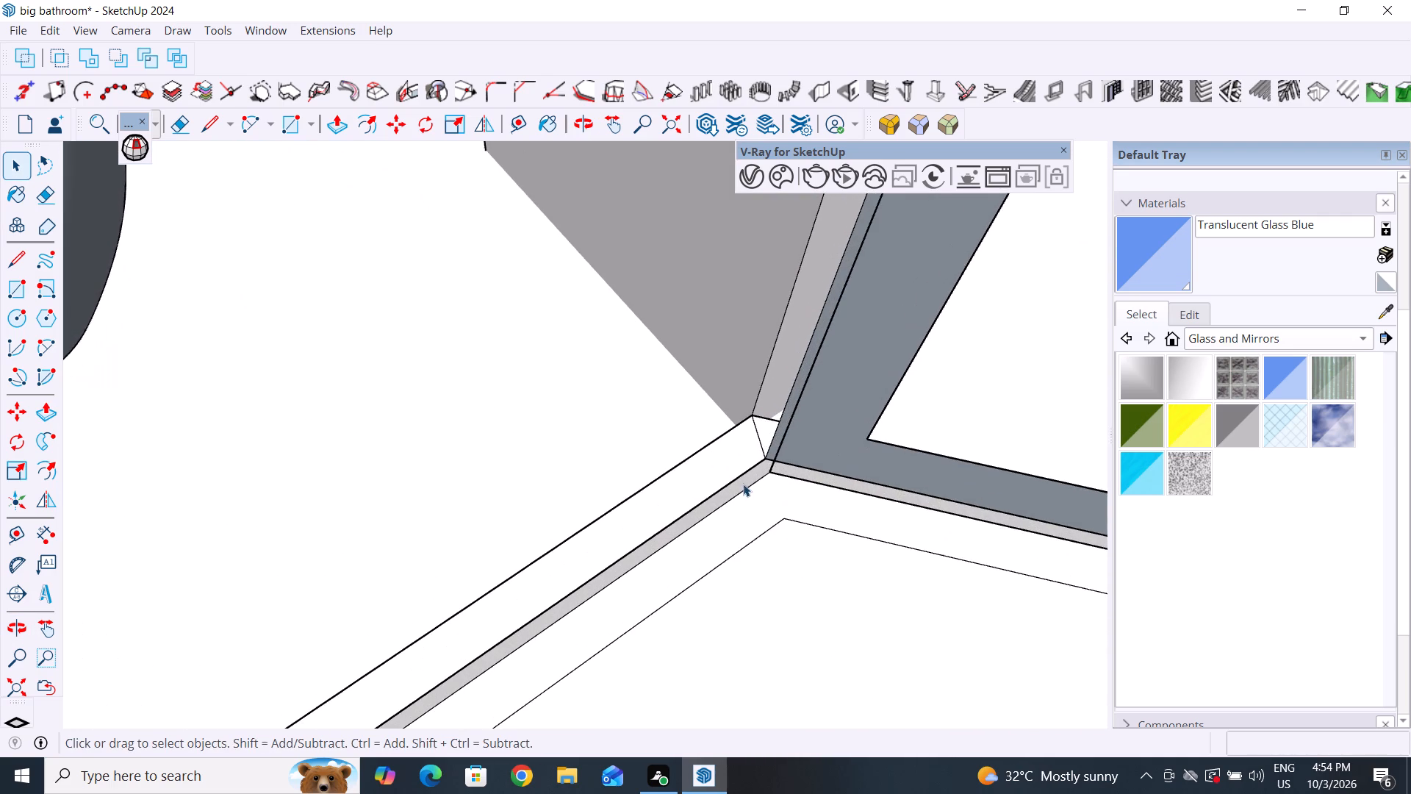
pyautogui.moveTo(711, 524); pyautogui.dragTo(170, 457, button='middle')
pyautogui.scroll(2, 516, 489)
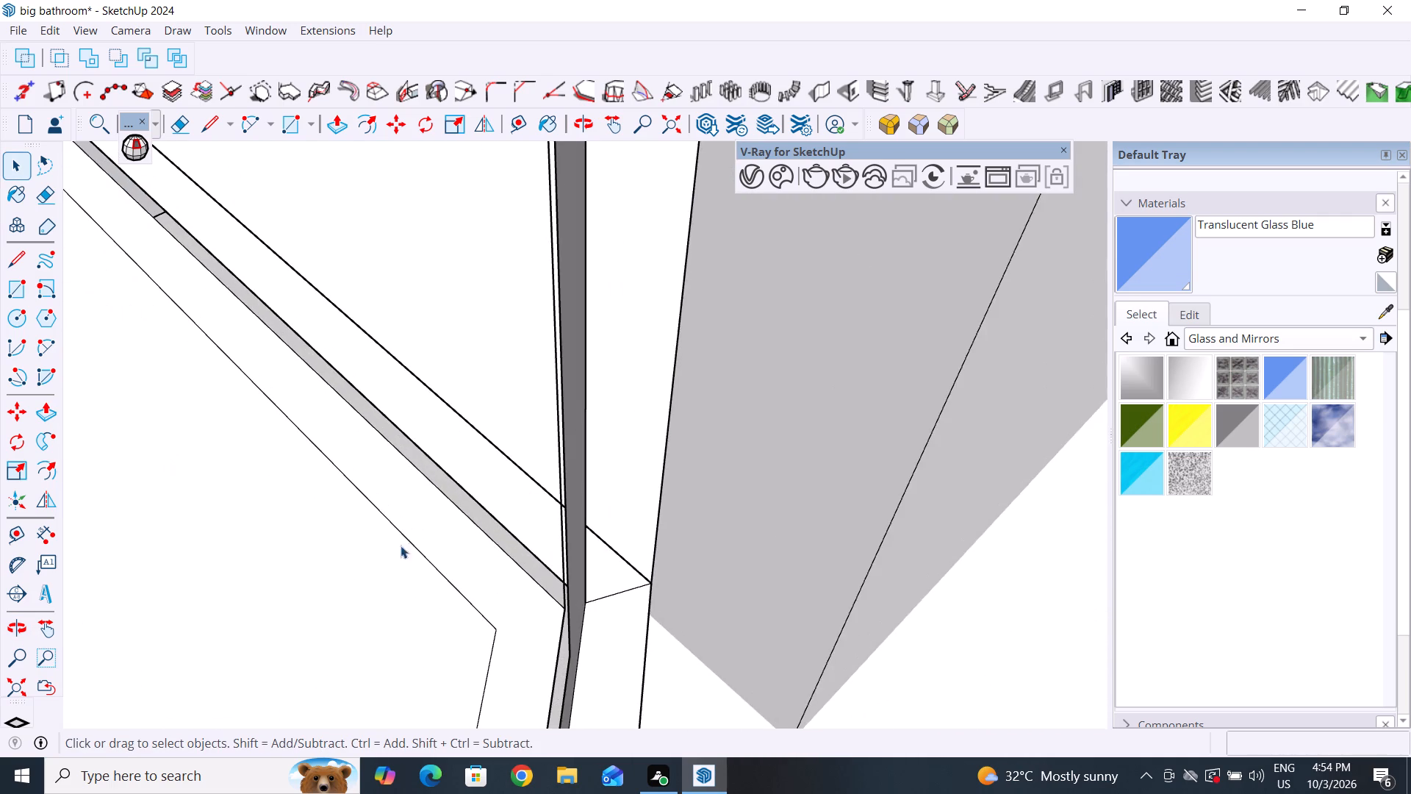
pyautogui.scroll(-12, 403, 546)
pyautogui.moveTo(624, 481); pyautogui.dragTo(564, 484, button='middle')
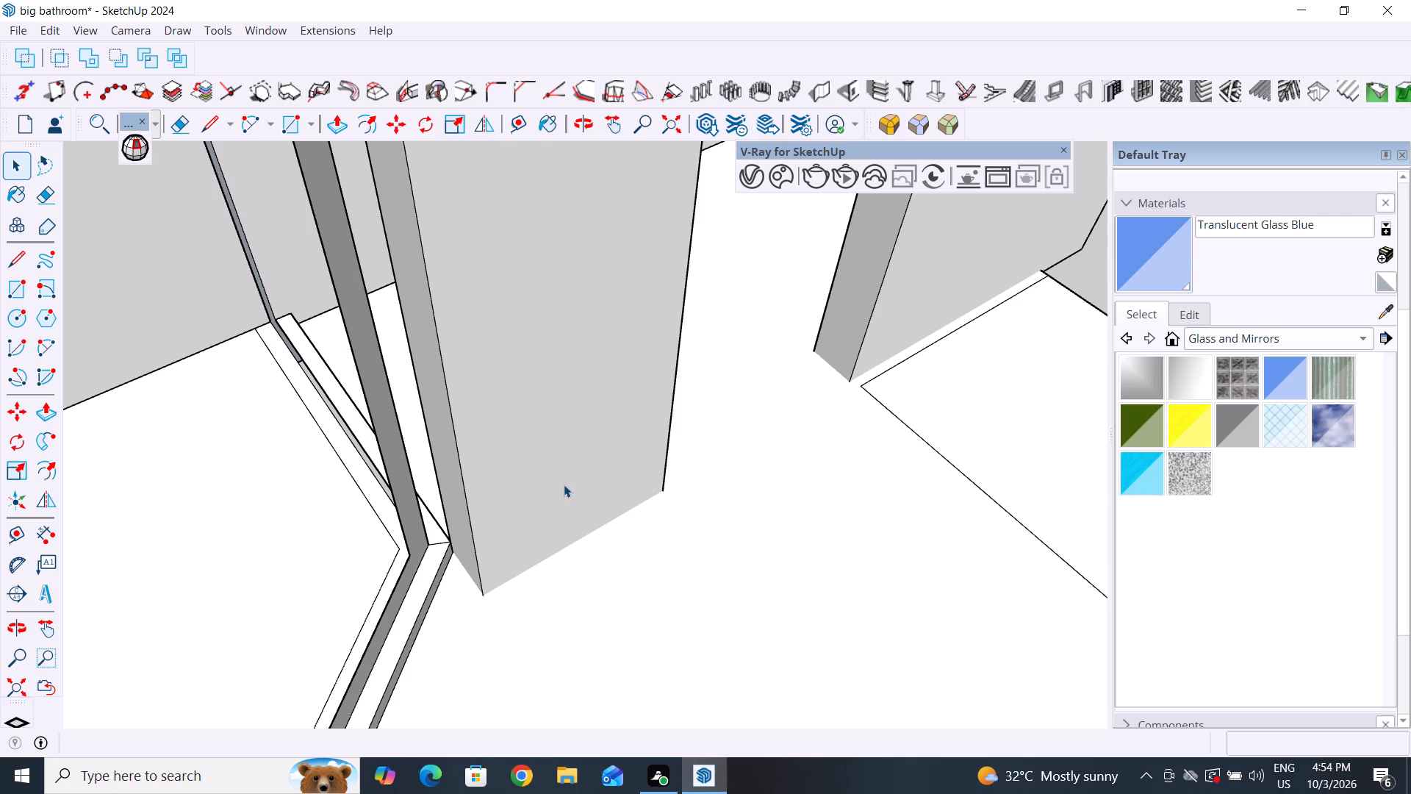
# Unhide all hidden objects in the model.
pyautogui.click(17, 26)
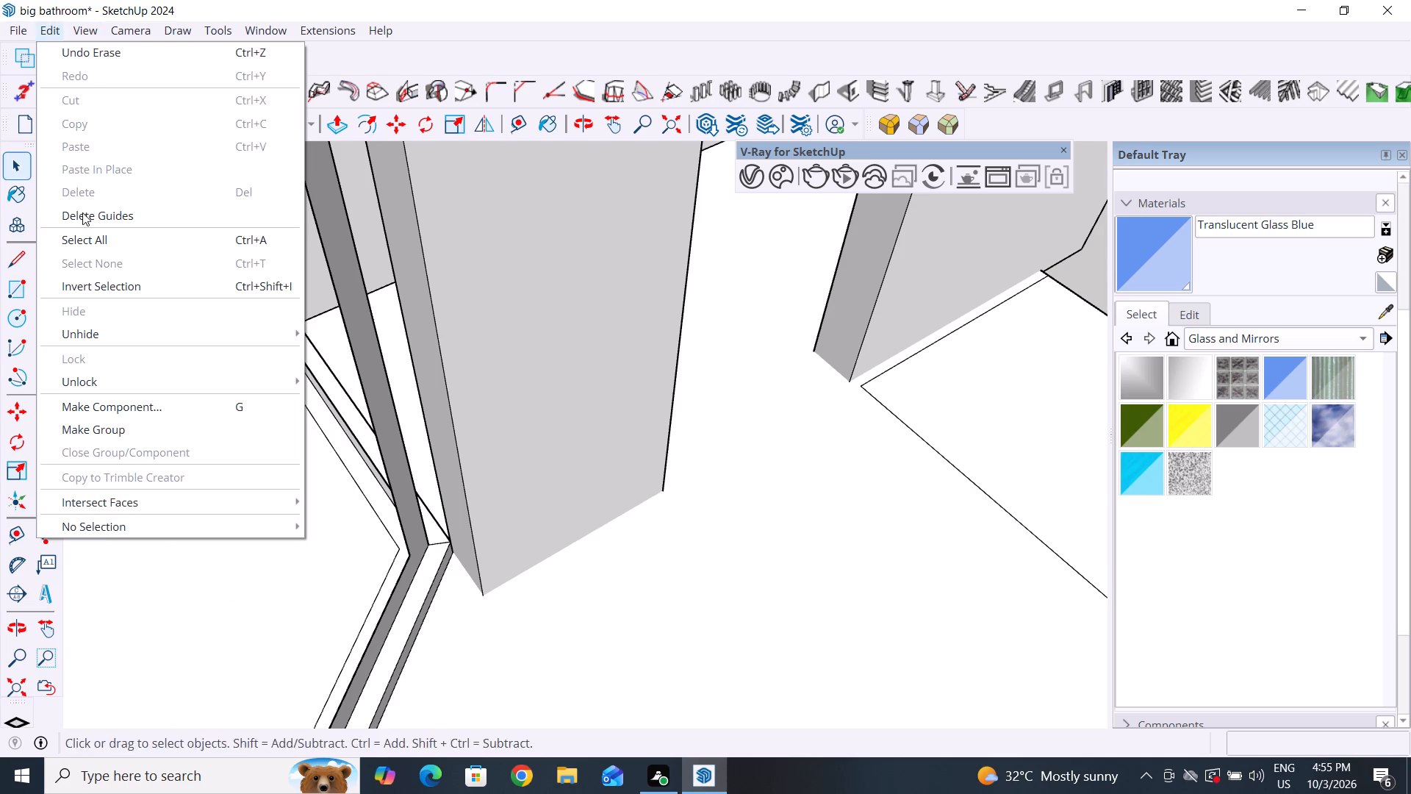
pyautogui.click(356, 375)
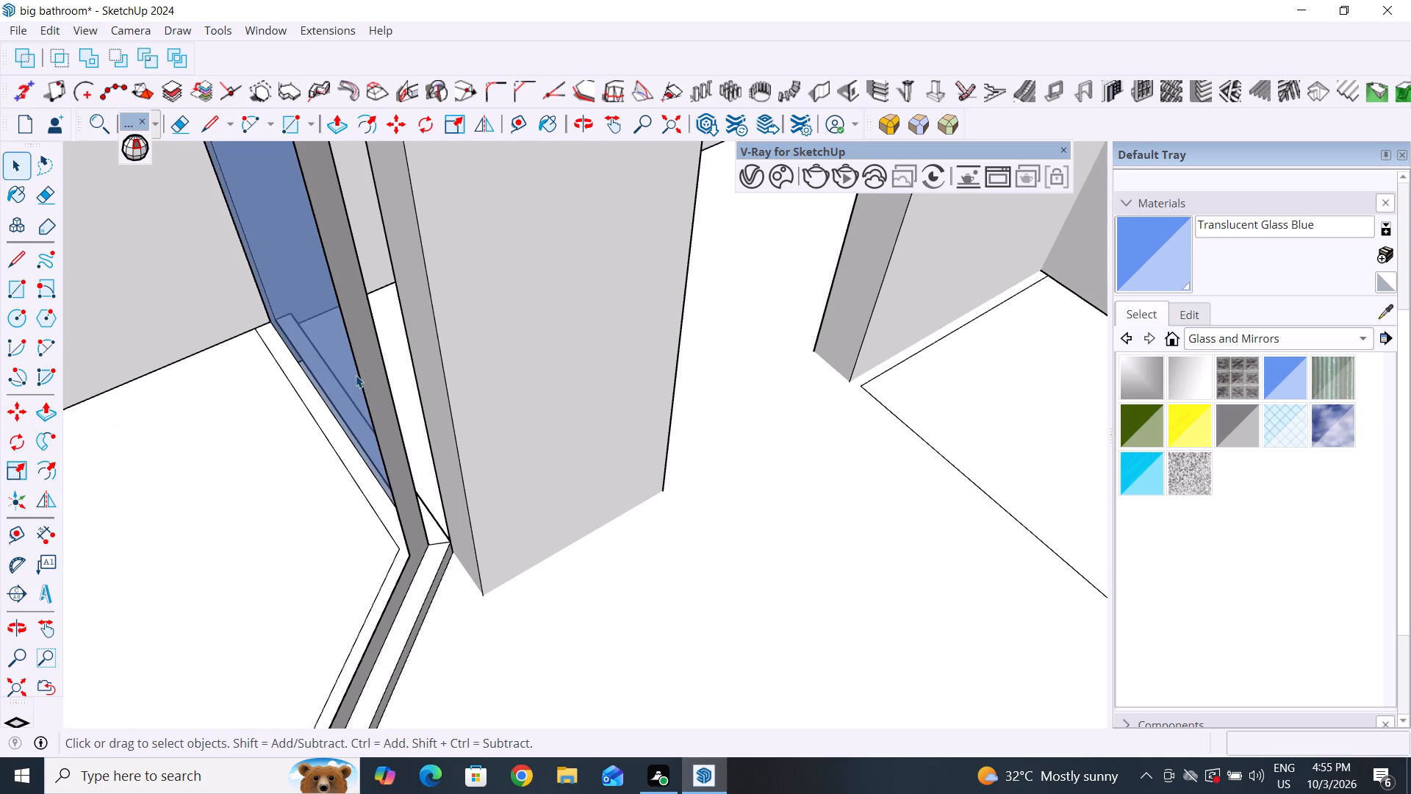
# Explode the component that holds the flower planter on the lower vanity cabinet.
pyautogui.scroll(-10, 363, 456)
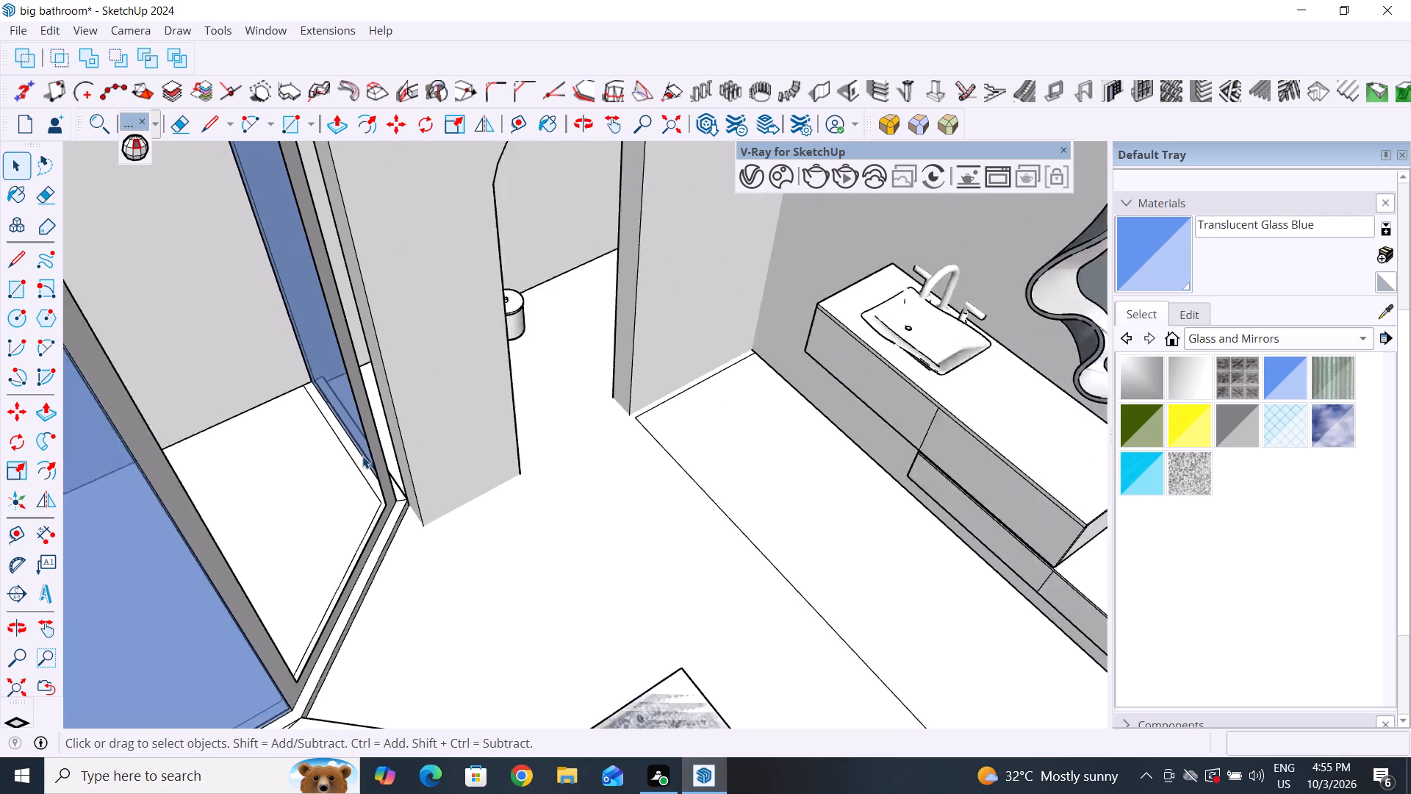
pyautogui.scroll(-3, 362, 456)
pyautogui.moveTo(513, 521); pyautogui.dragTo(326, 387, button='middle')
pyautogui.scroll(-6, 340, 494)
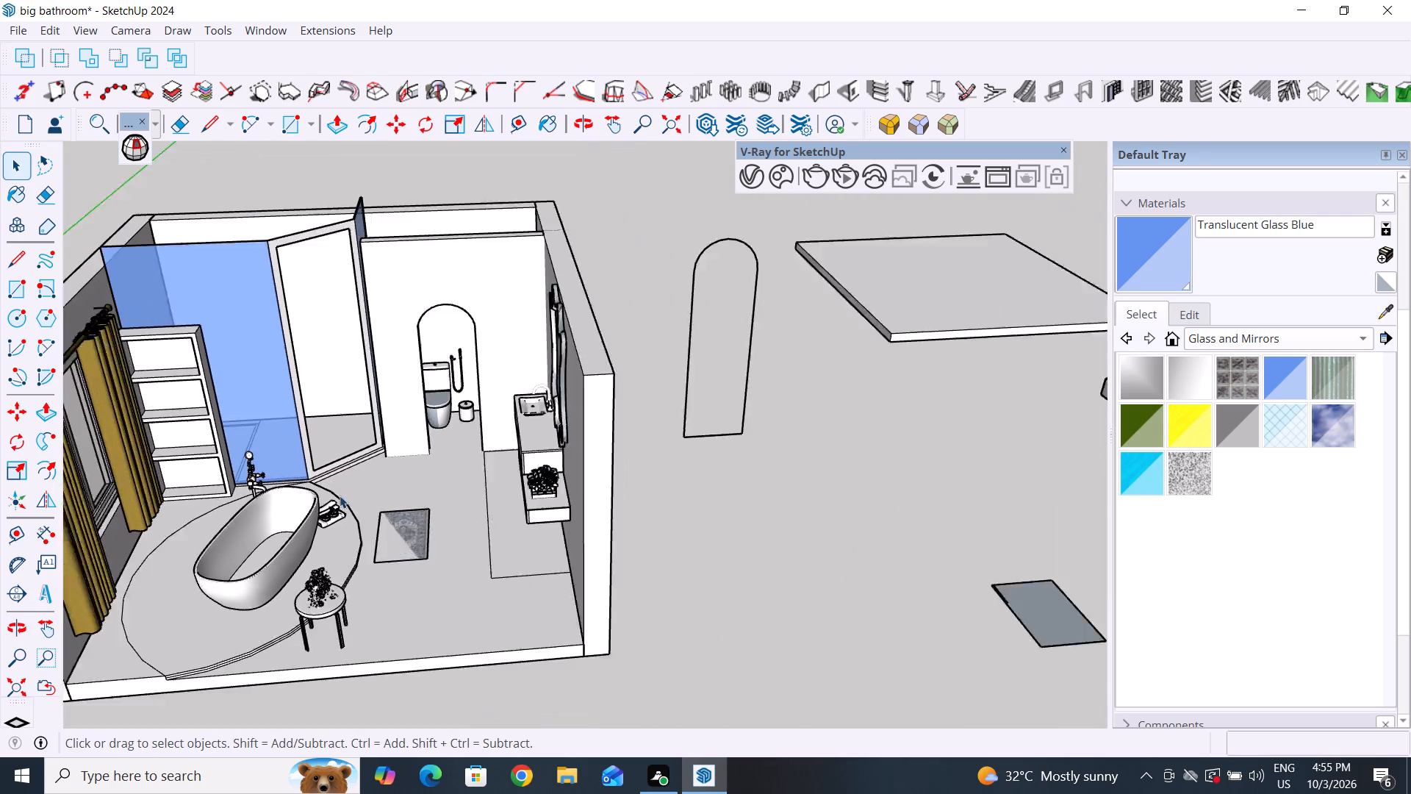
pyautogui.moveTo(367, 508); pyautogui.dragTo(306, 510, button='middle')
pyautogui.scroll(8, 366, 390)
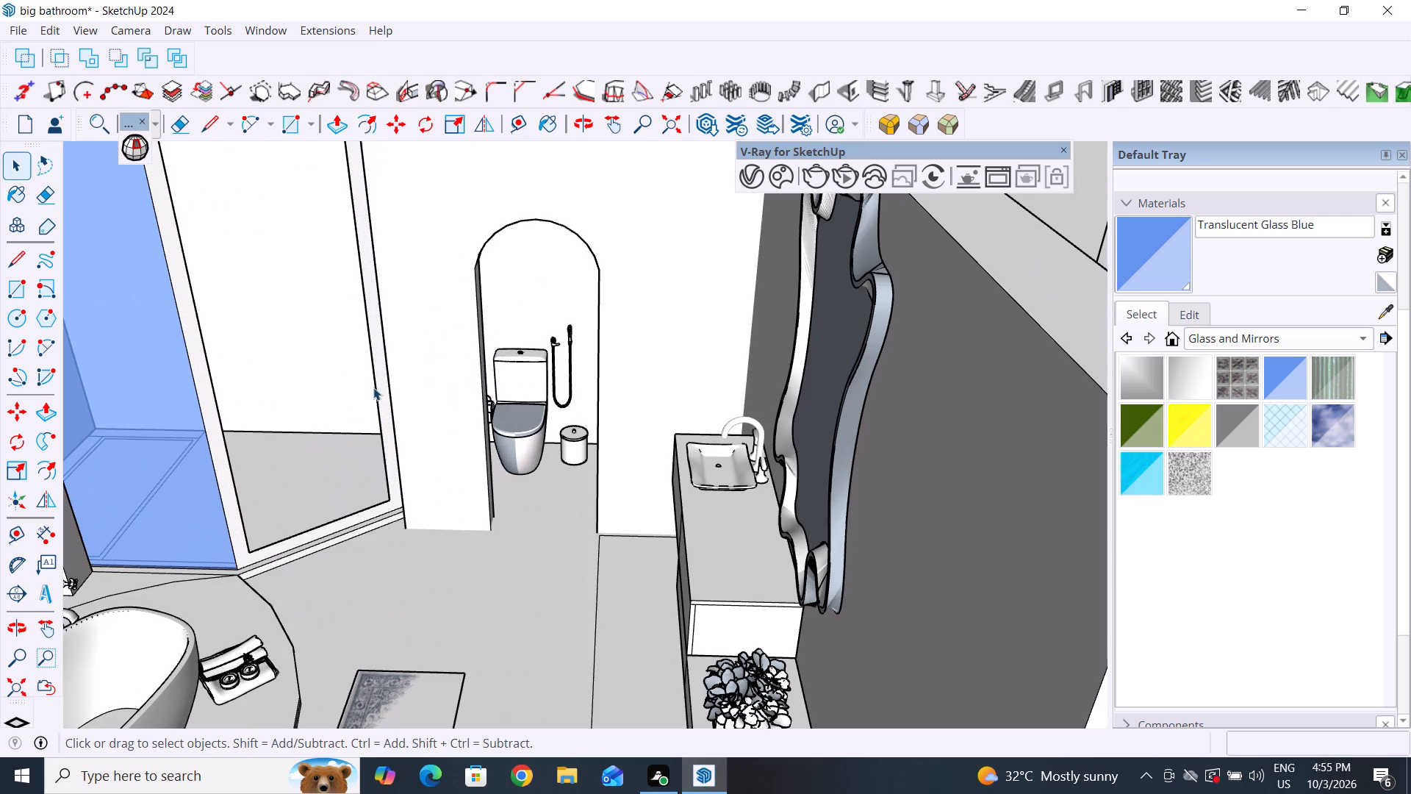
pyautogui.scroll(-3, 521, 518)
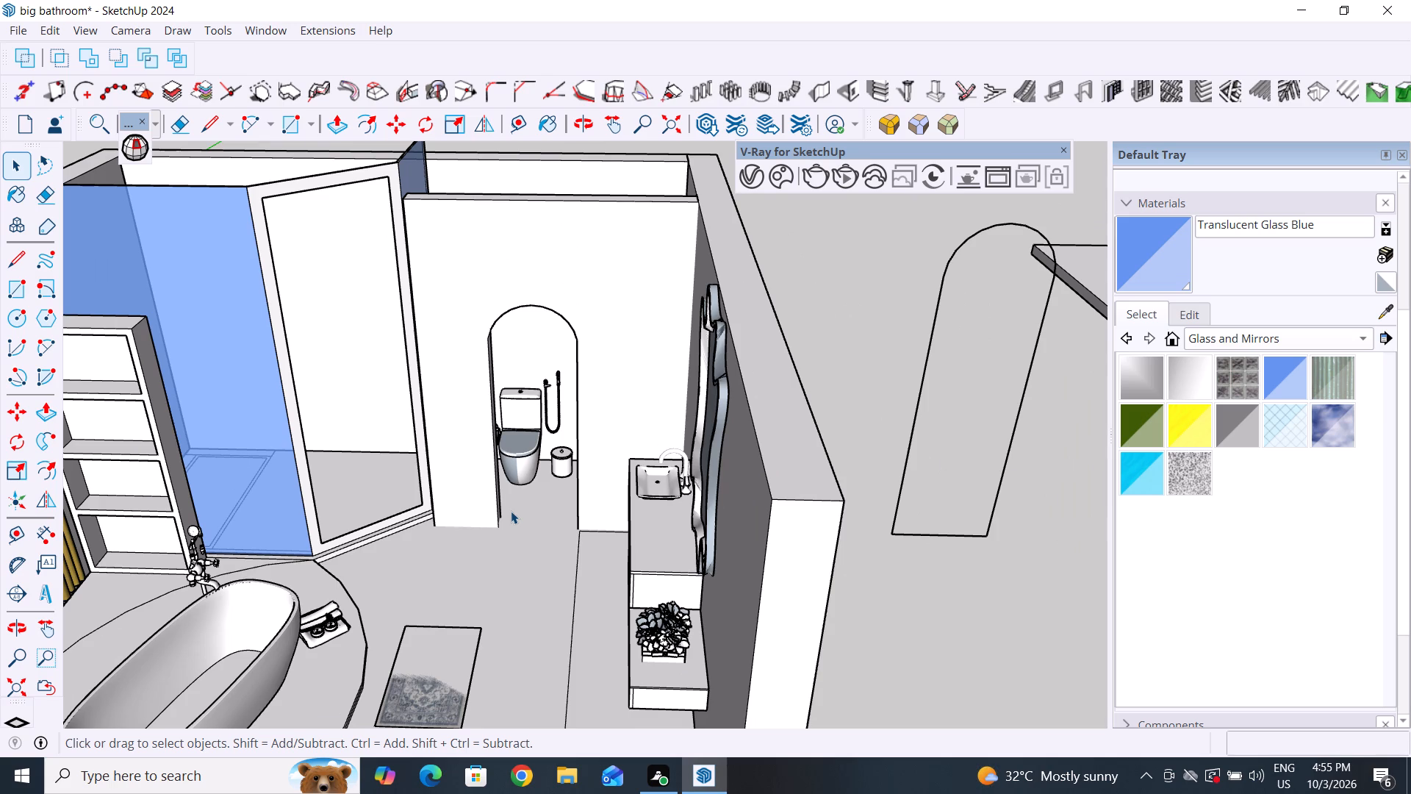
pyautogui.scroll(-4, 630, 695)
pyautogui.moveTo(655, 637); pyautogui.dragTo(897, 552, button='middle')
pyautogui.scroll(11, 895, 553)
pyautogui.click(847, 498)
pyautogui.rightClick(847, 498)
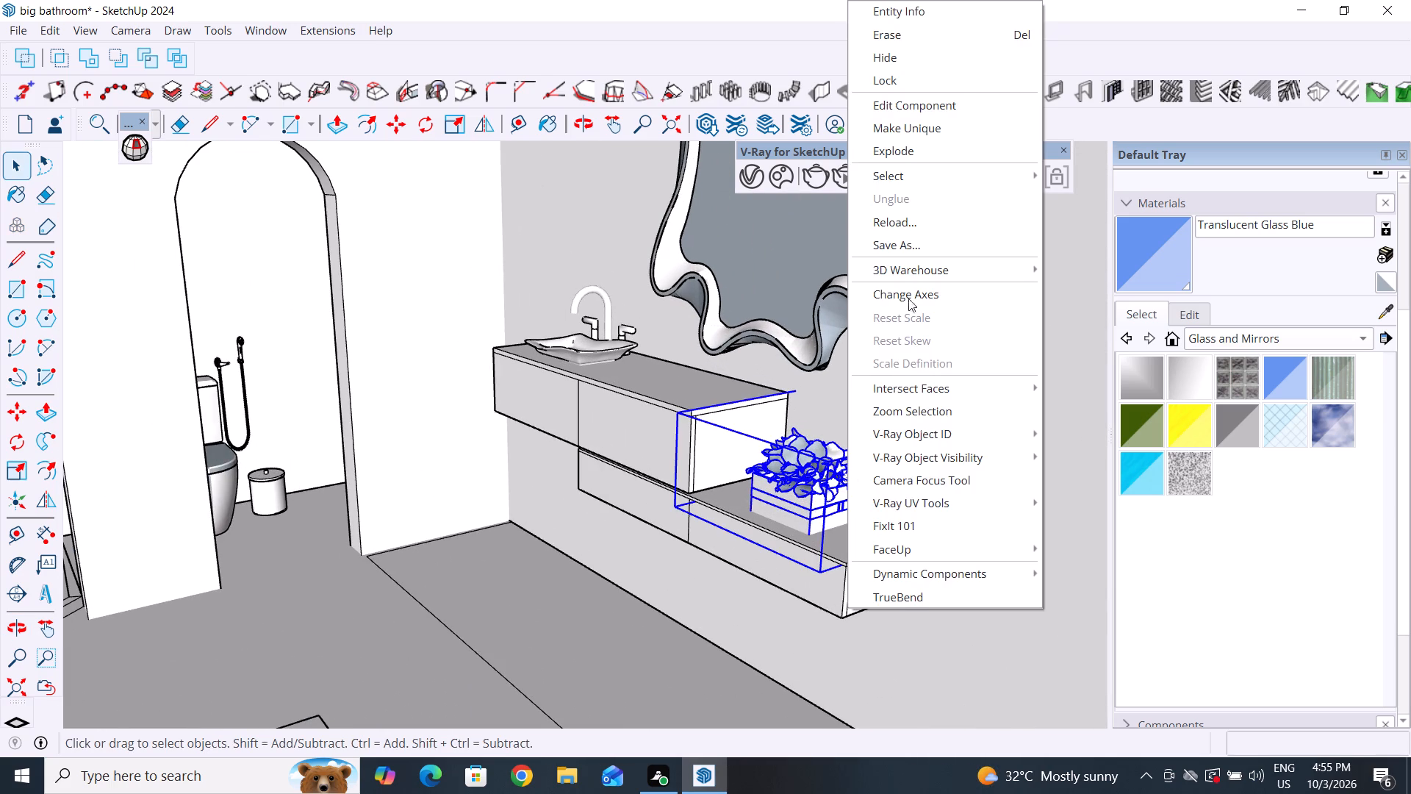
pyautogui.click(914, 151)
# Move the flower planter straight up about 0.5" from its bottom corner on the lower vanity cabinet.
pyautogui.scroll(4, 814, 511)
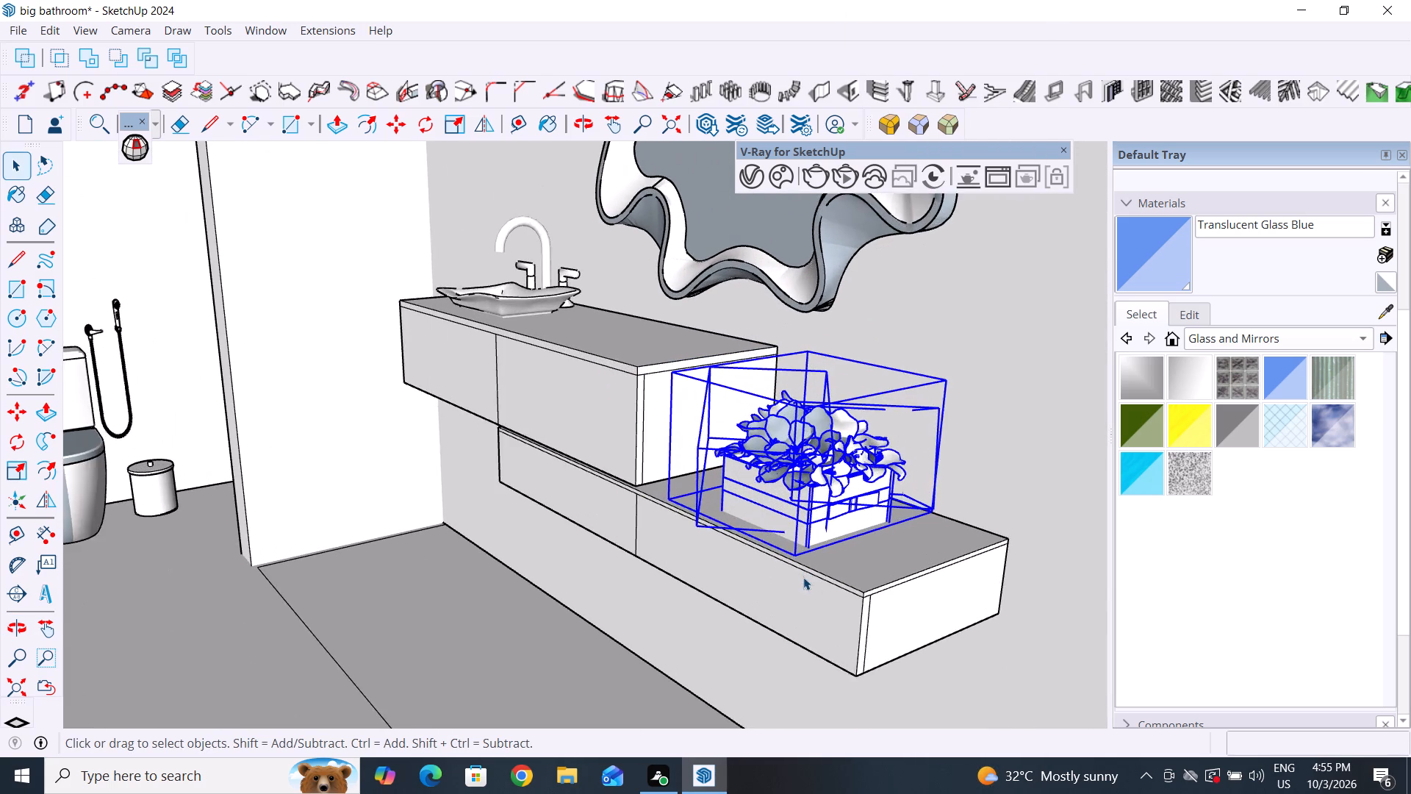
pyautogui.scroll(2, 803, 577)
pyautogui.moveTo(830, 543); pyautogui.dragTo(825, 506, button='middle')
pyautogui.scroll(5, 825, 506)
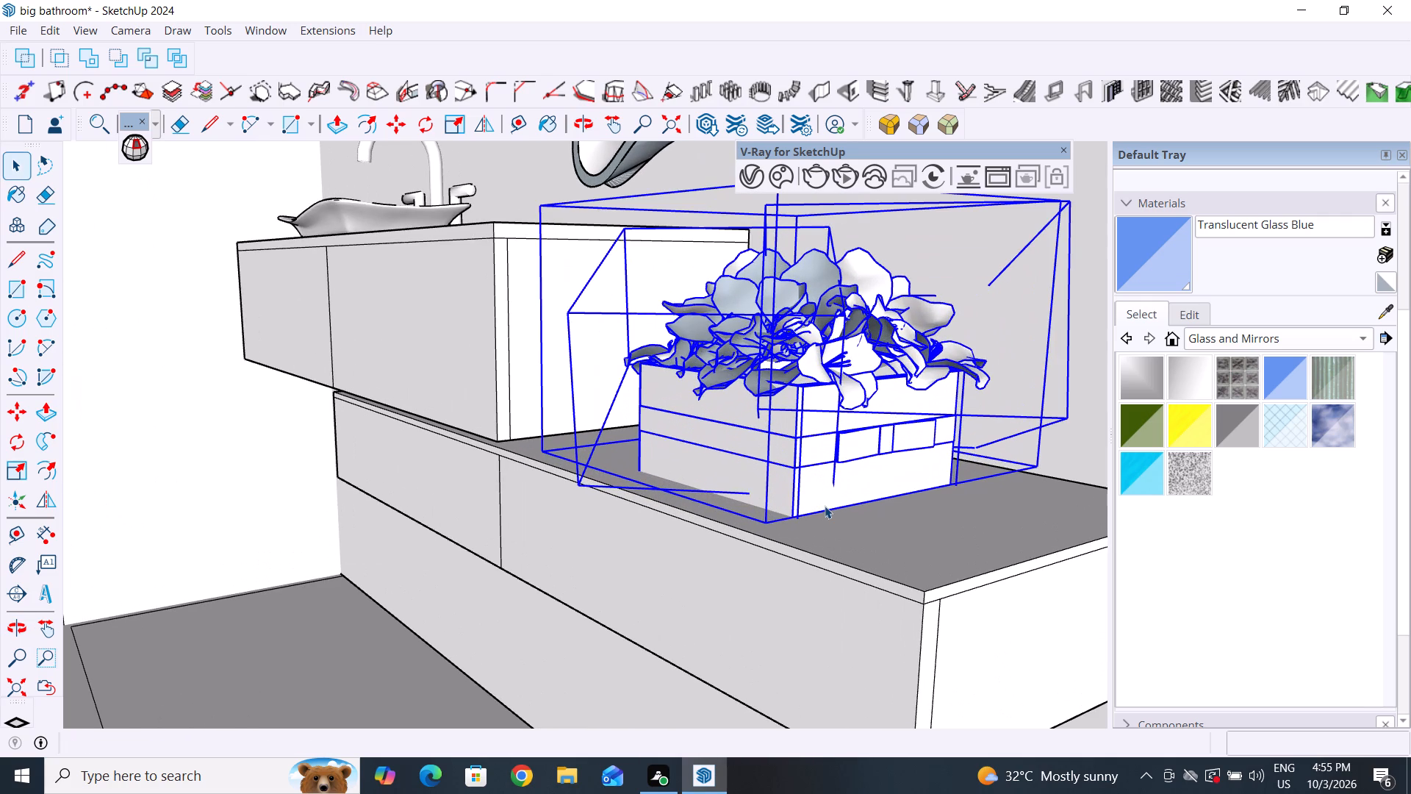
pyautogui.press('m')
pyautogui.scroll(4, 792, 526)
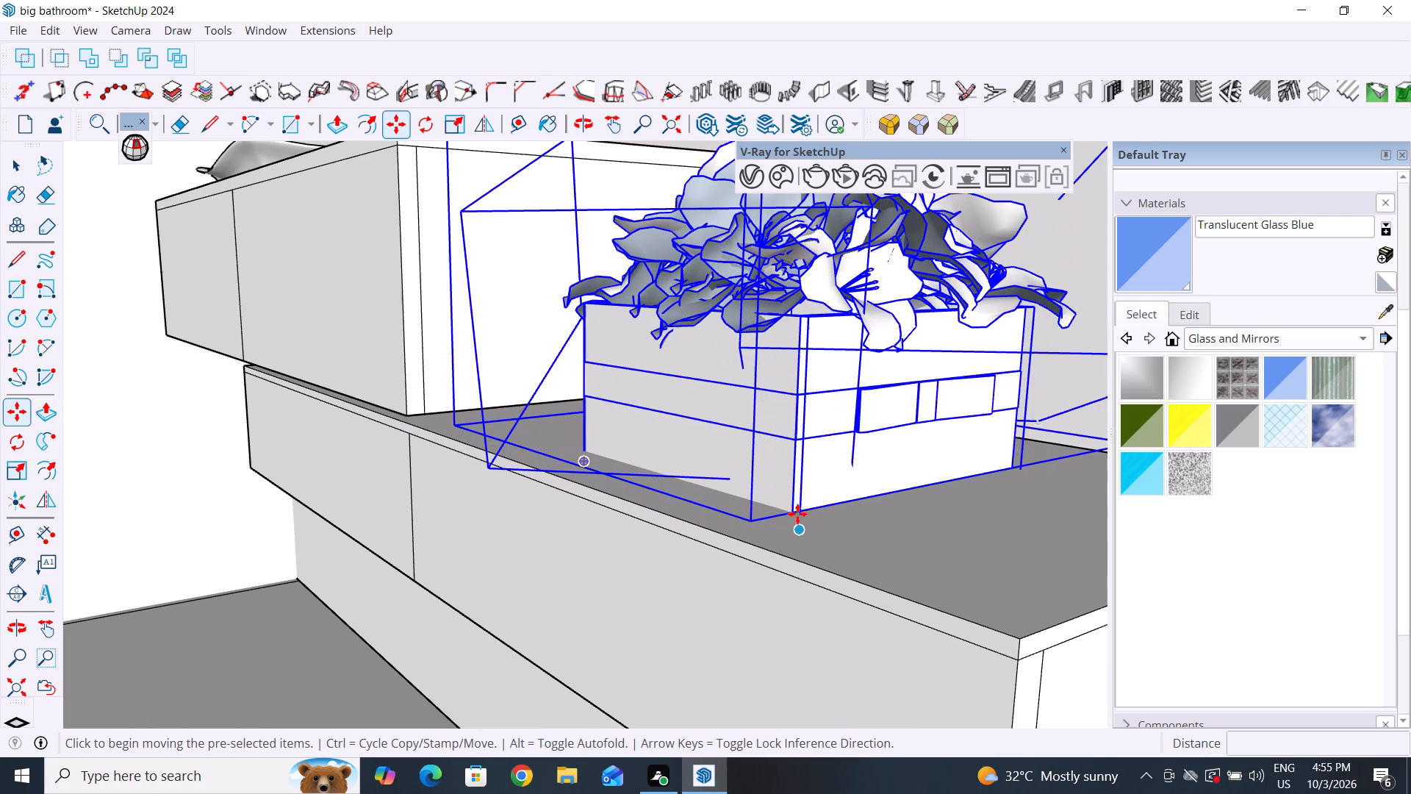
pyautogui.click(799, 512)
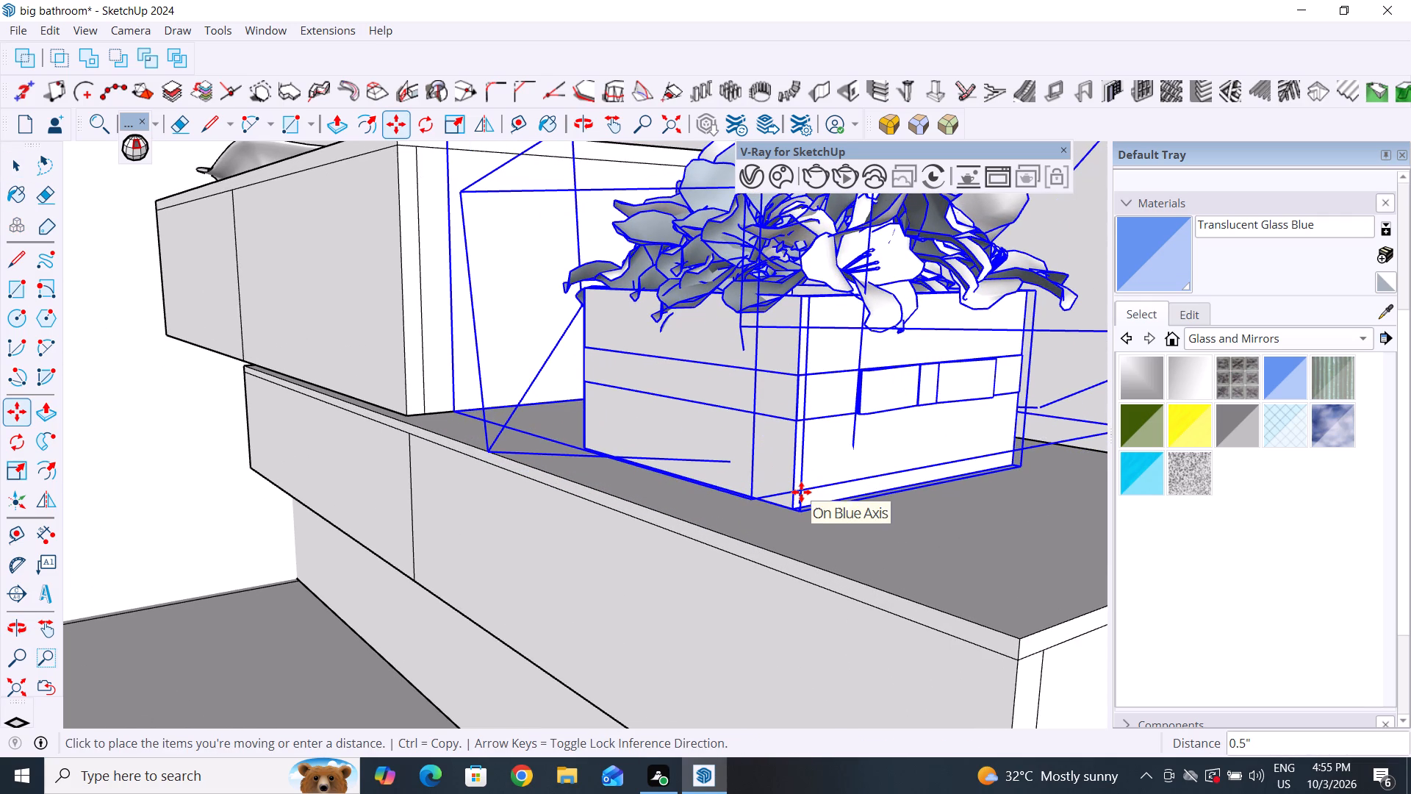
pyautogui.click(801, 492)
pyautogui.click(14, 161)
pyautogui.scroll(-9, 238, 579)
pyautogui.click(751, 592)
# Delete the blue glass faces of the shower enclosure's front panel.
pyautogui.scroll(-3, 825, 550)
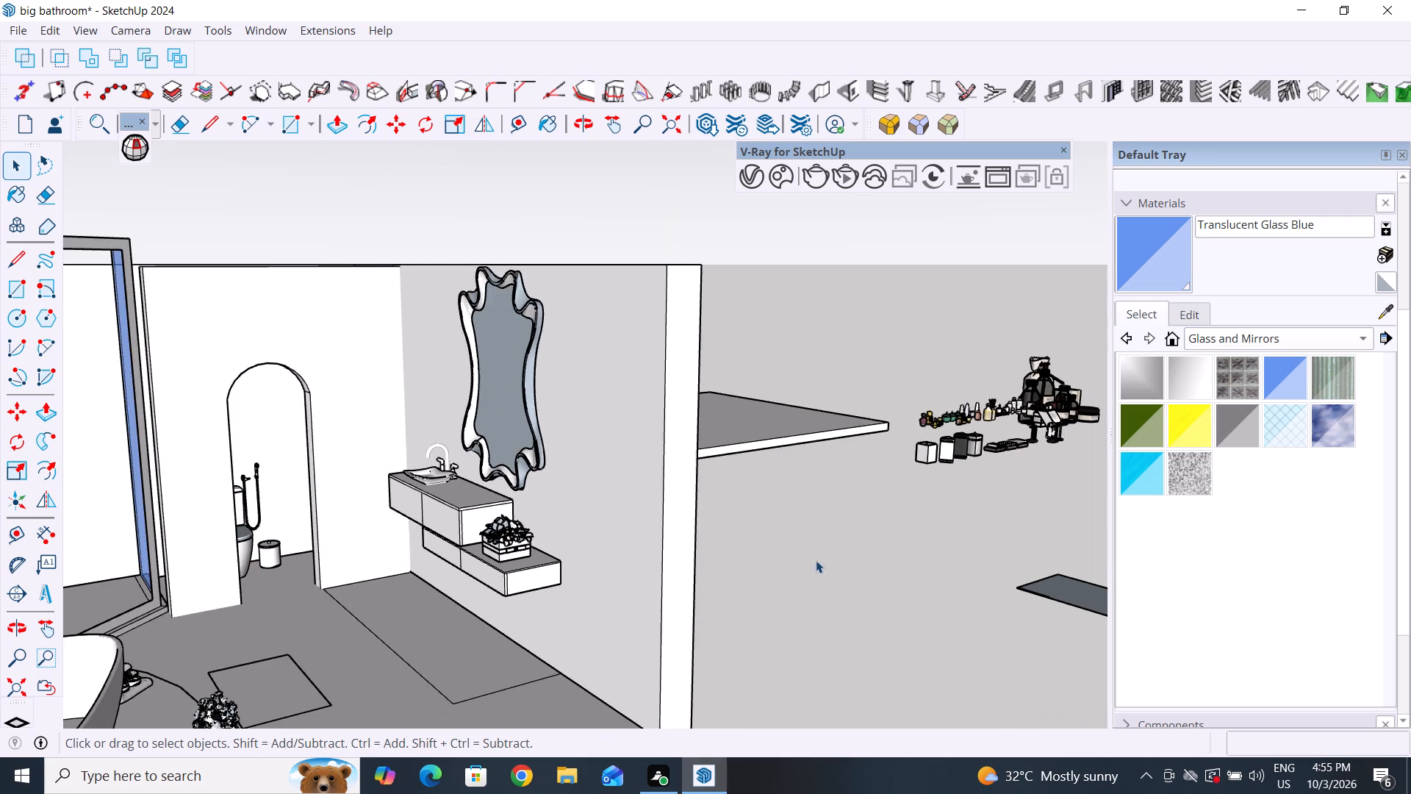
pyautogui.moveTo(808, 573); pyautogui.dragTo(752, 640, button='middle')
pyautogui.scroll(-6, 805, 590)
pyautogui.moveTo(803, 611); pyautogui.dragTo(608, 782, button='middle')
pyautogui.scroll(5, 428, 502)
pyautogui.scroll(3, 401, 572)
pyautogui.scroll(3, 507, 448)
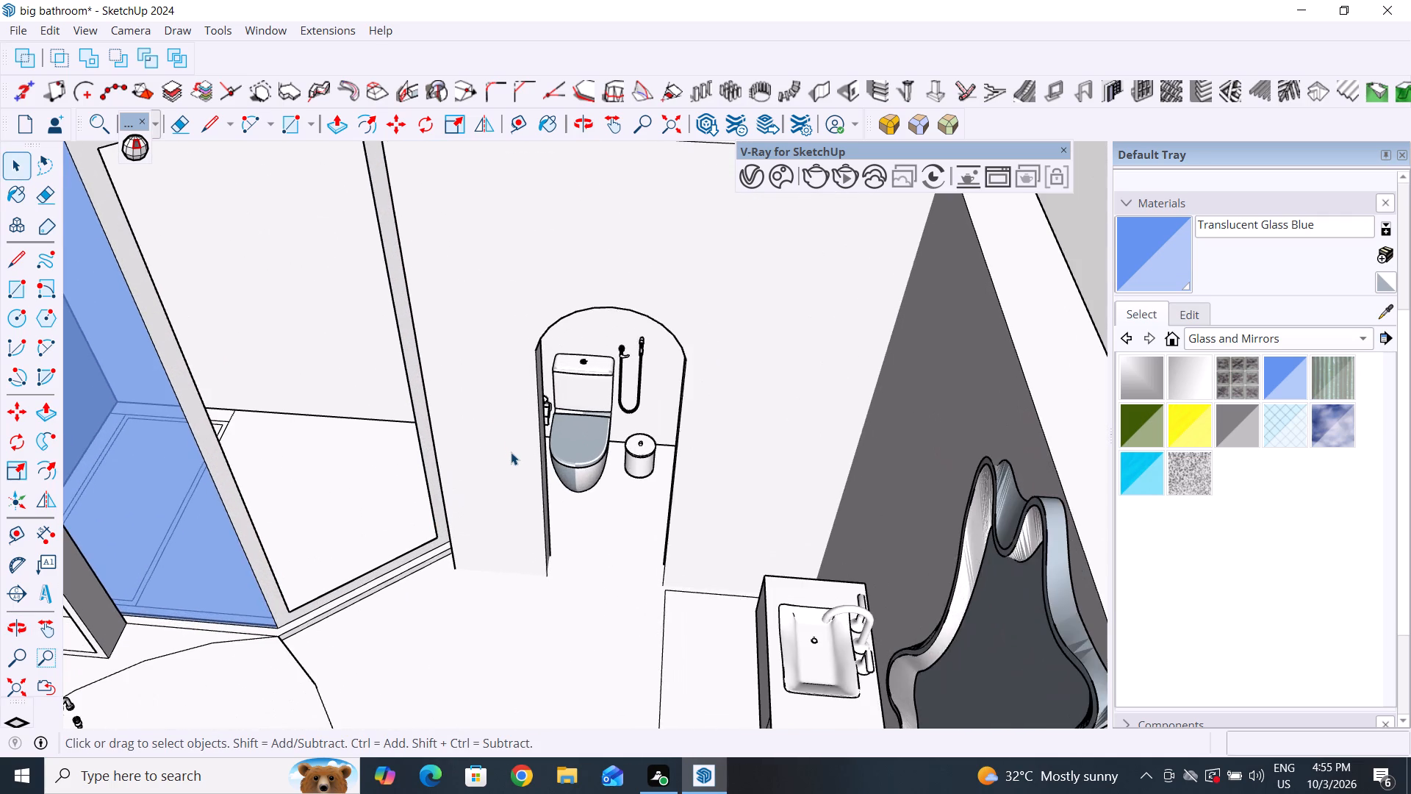
pyautogui.moveTo(507, 473); pyautogui.dragTo(553, 704, button='middle')
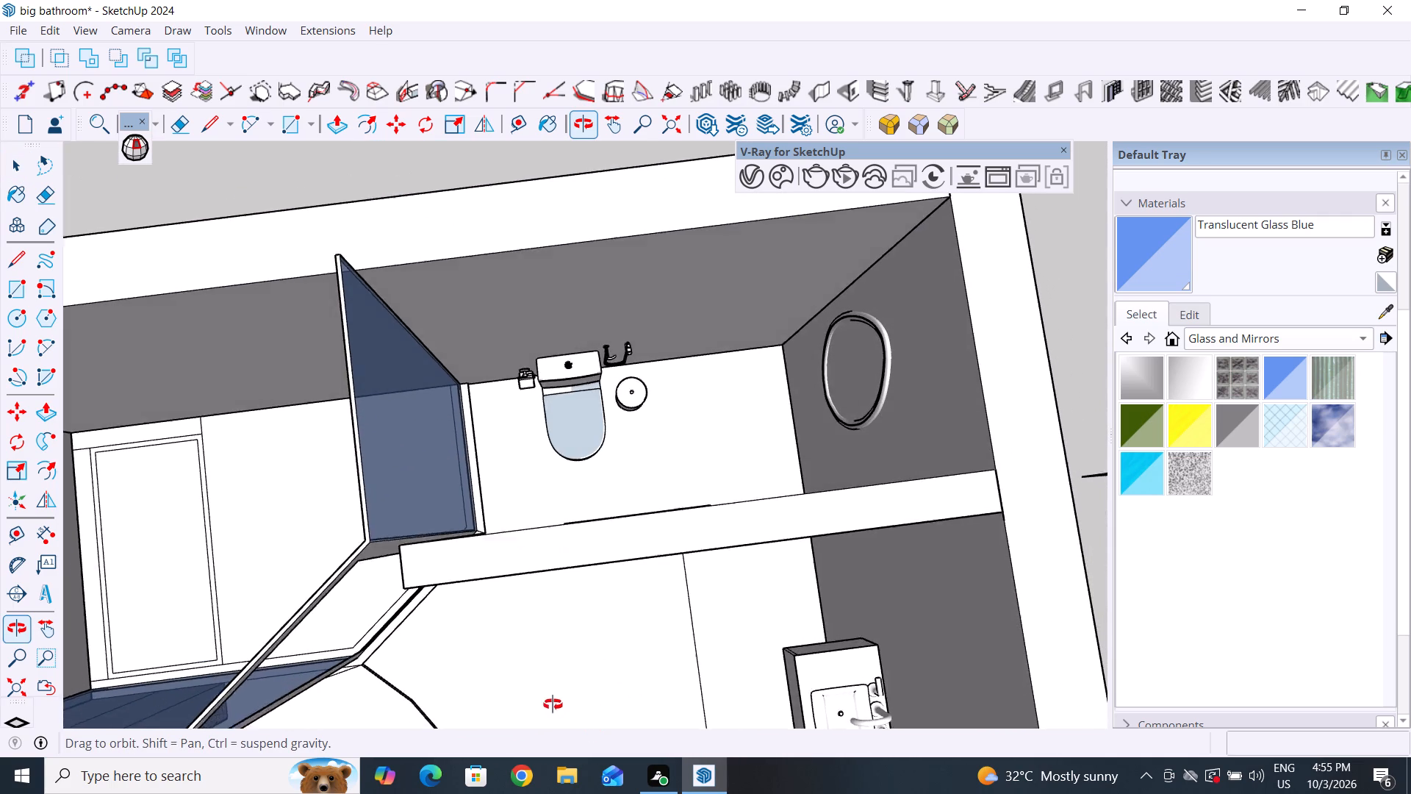
pyautogui.moveTo(553, 704); pyautogui.dragTo(678, 546, button='middle')
pyautogui.scroll(-3, 471, 520)
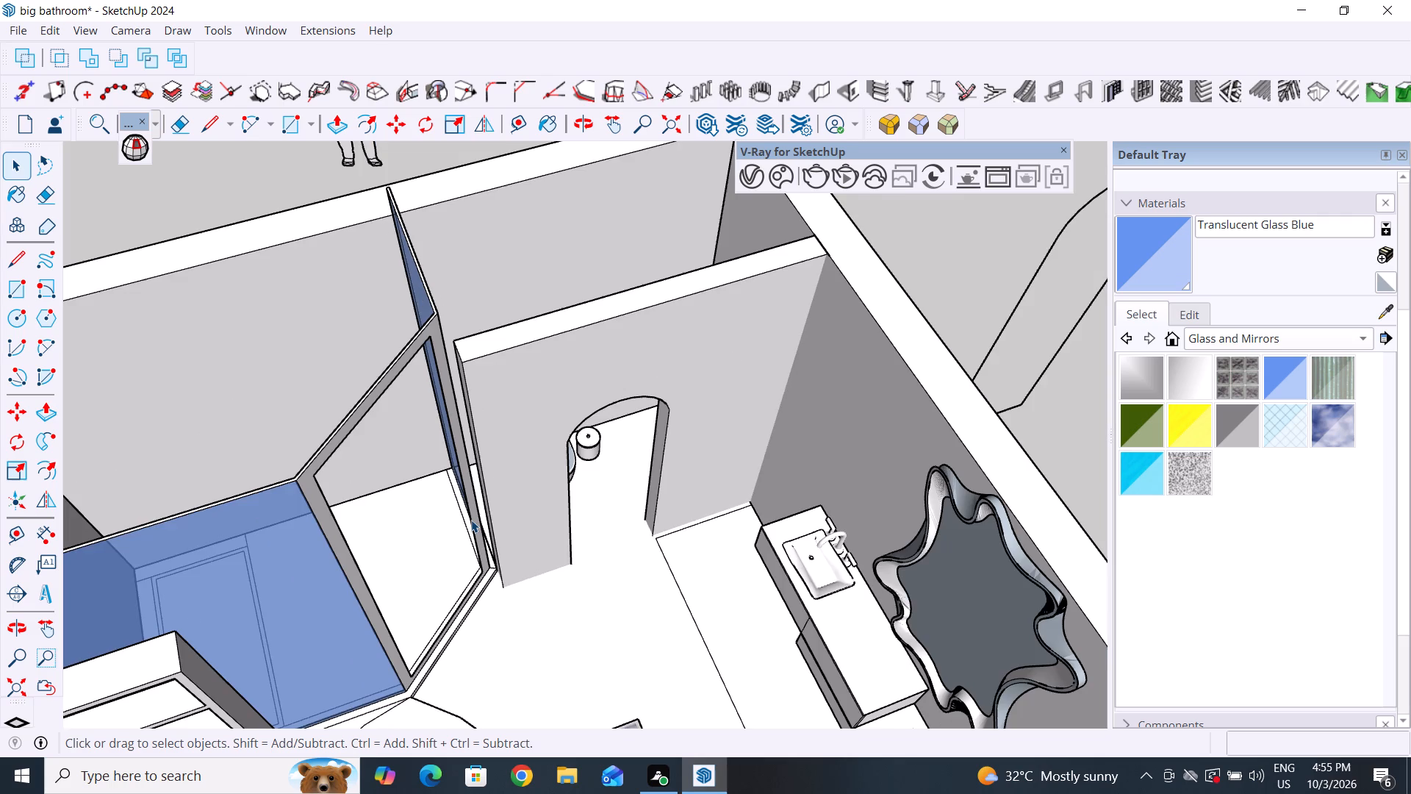
pyautogui.click(362, 643)
pyautogui.press('Delete')
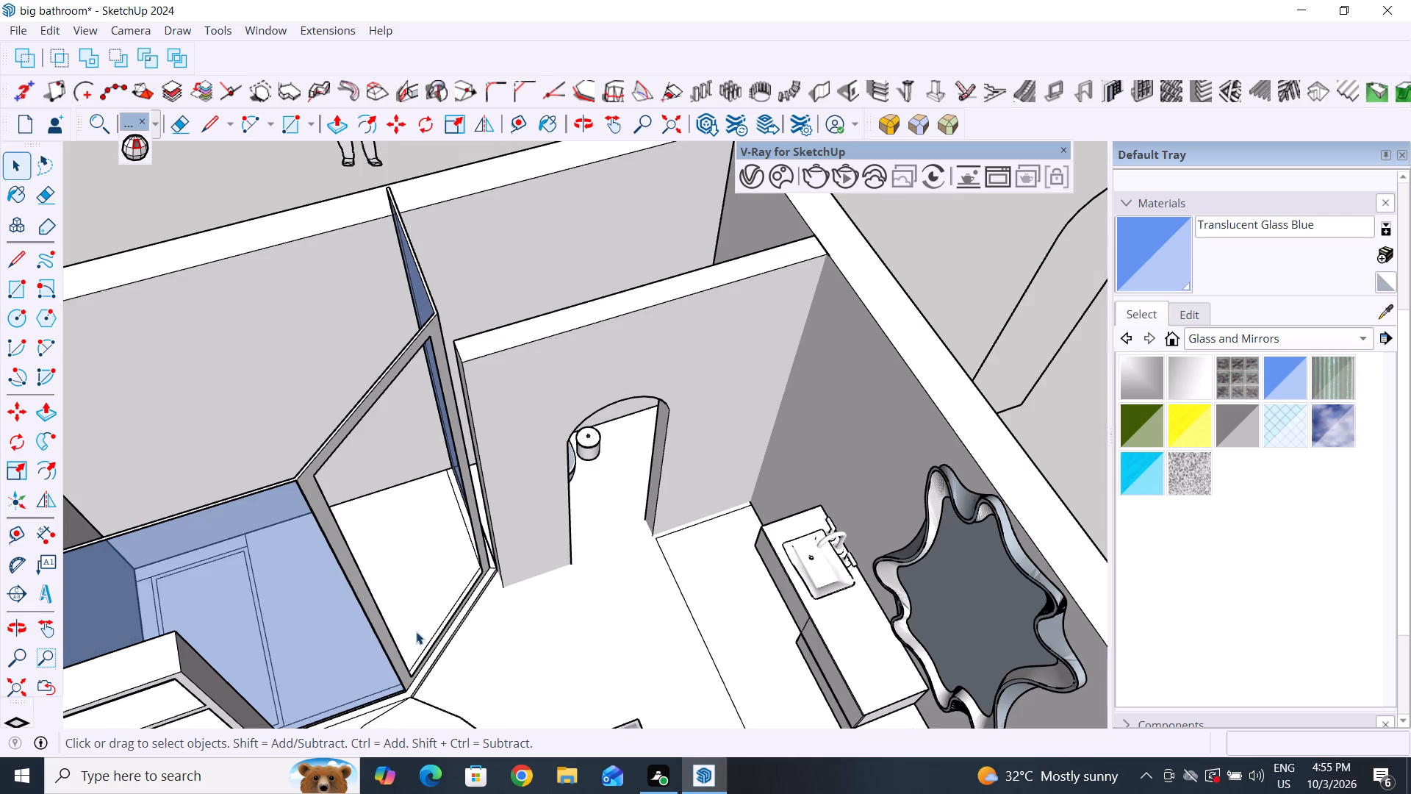
pyautogui.click(360, 634)
pyautogui.press('Delete')
# Delete the edges of the shower frame's upright at the front corner where the glass panels met.
pyautogui.click(381, 615)
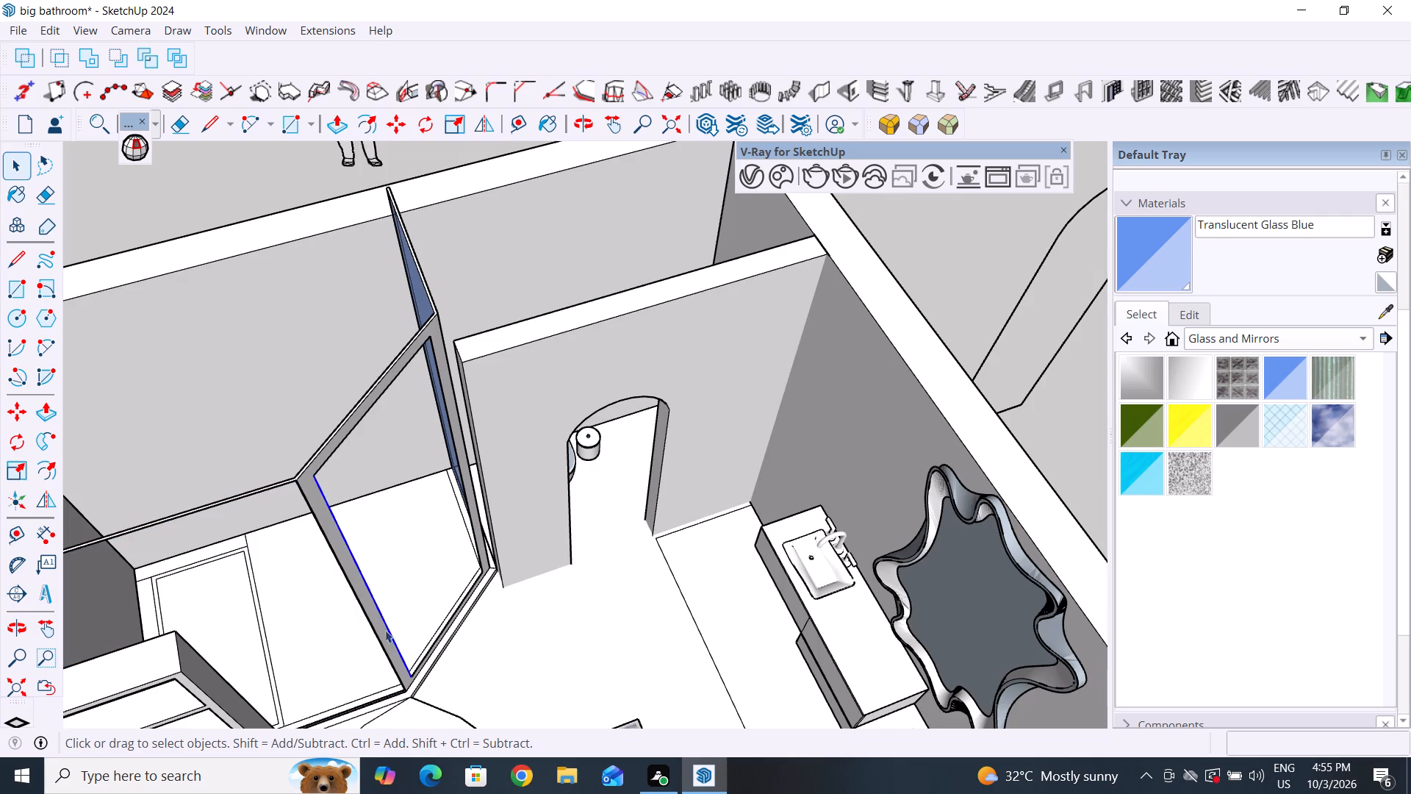
pyautogui.press('Delete')
pyautogui.click(403, 601)
pyautogui.press('Delete')
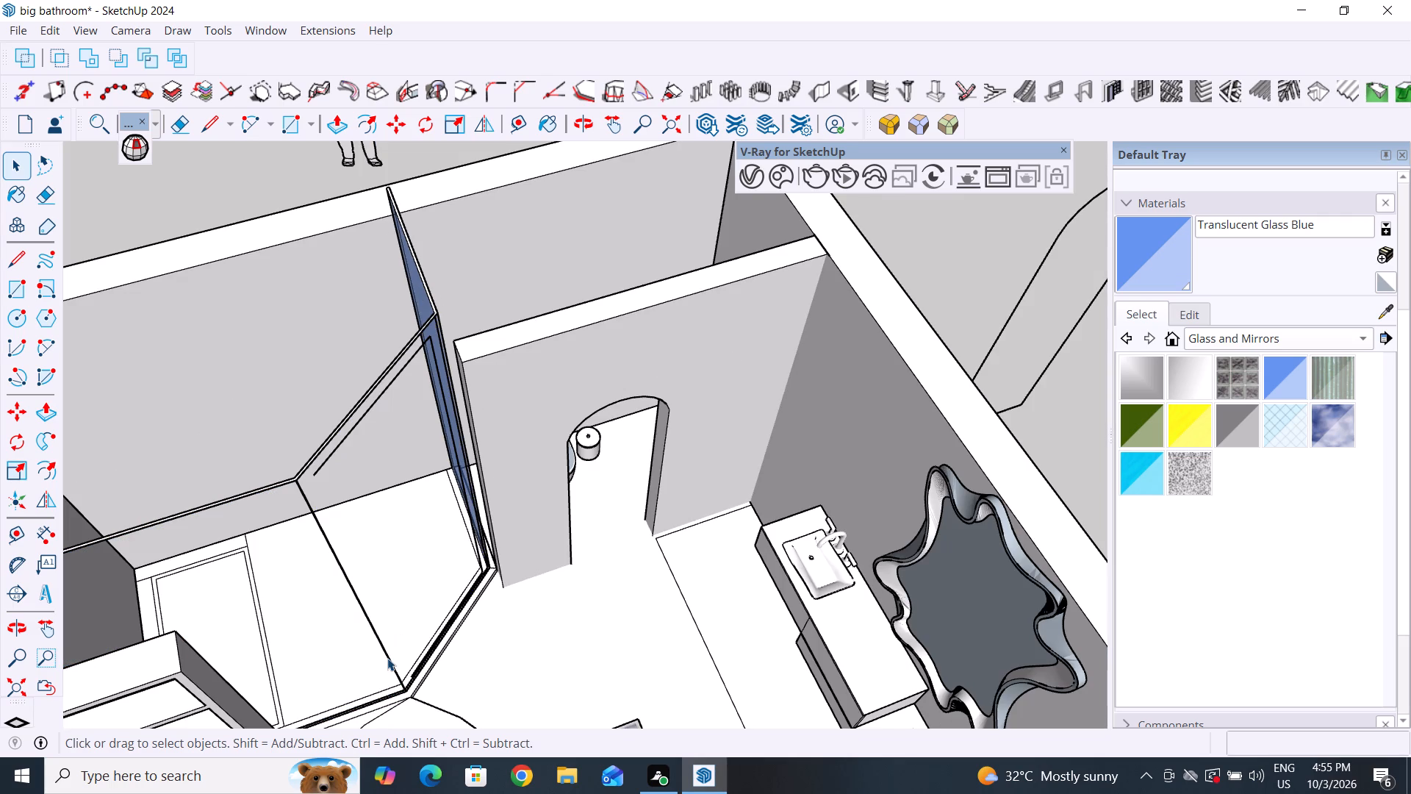
pyautogui.click(387, 658)
pyautogui.press('Delete')
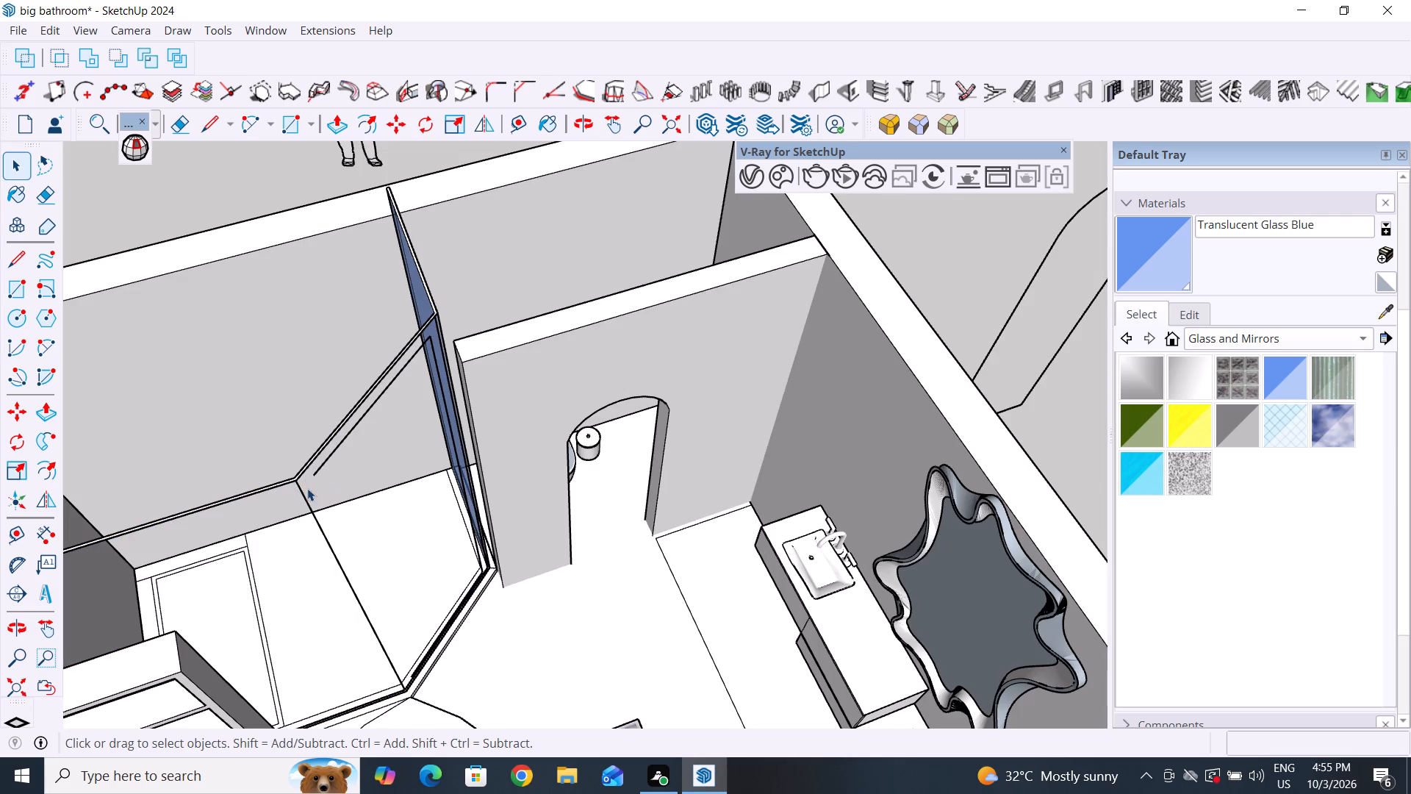
pyautogui.click(299, 484)
pyautogui.press('Delete')
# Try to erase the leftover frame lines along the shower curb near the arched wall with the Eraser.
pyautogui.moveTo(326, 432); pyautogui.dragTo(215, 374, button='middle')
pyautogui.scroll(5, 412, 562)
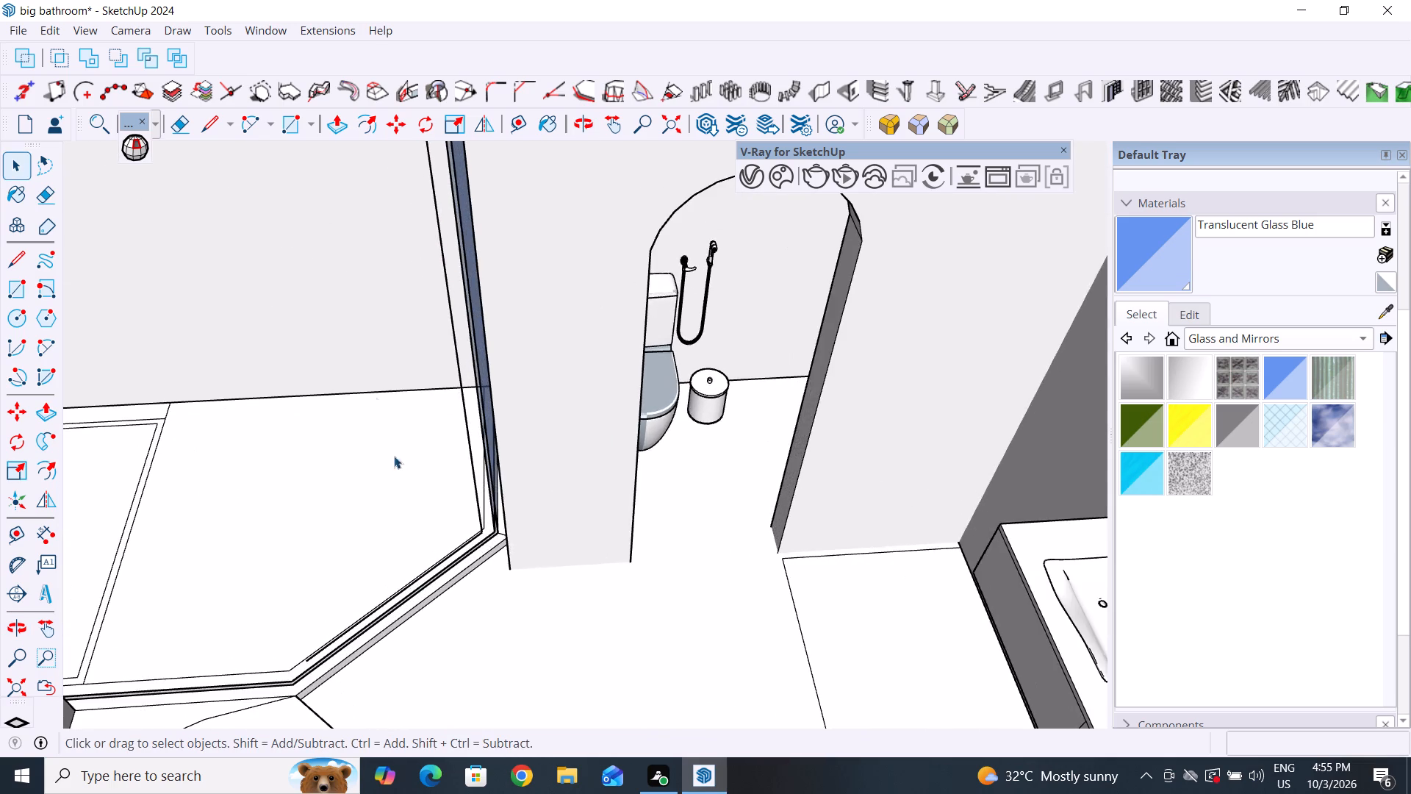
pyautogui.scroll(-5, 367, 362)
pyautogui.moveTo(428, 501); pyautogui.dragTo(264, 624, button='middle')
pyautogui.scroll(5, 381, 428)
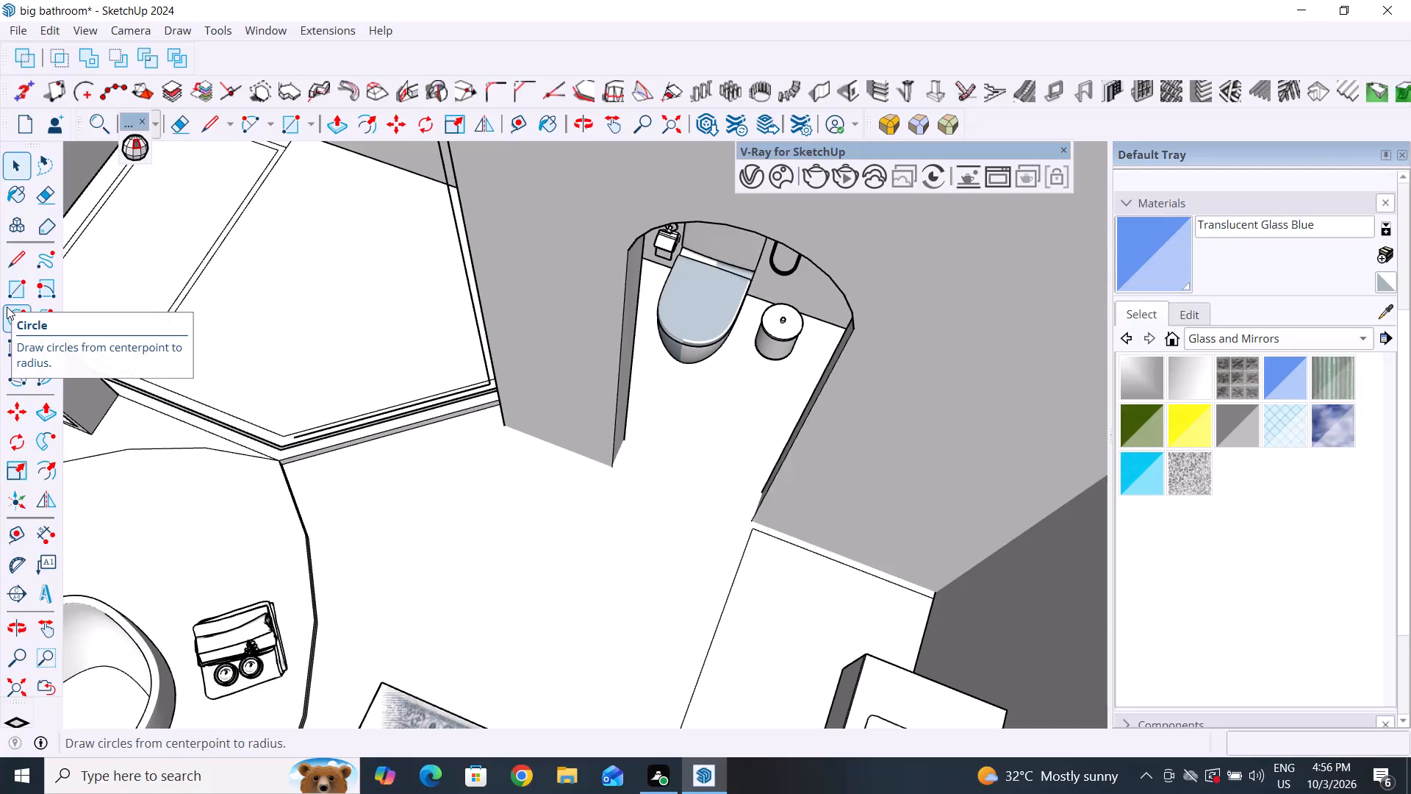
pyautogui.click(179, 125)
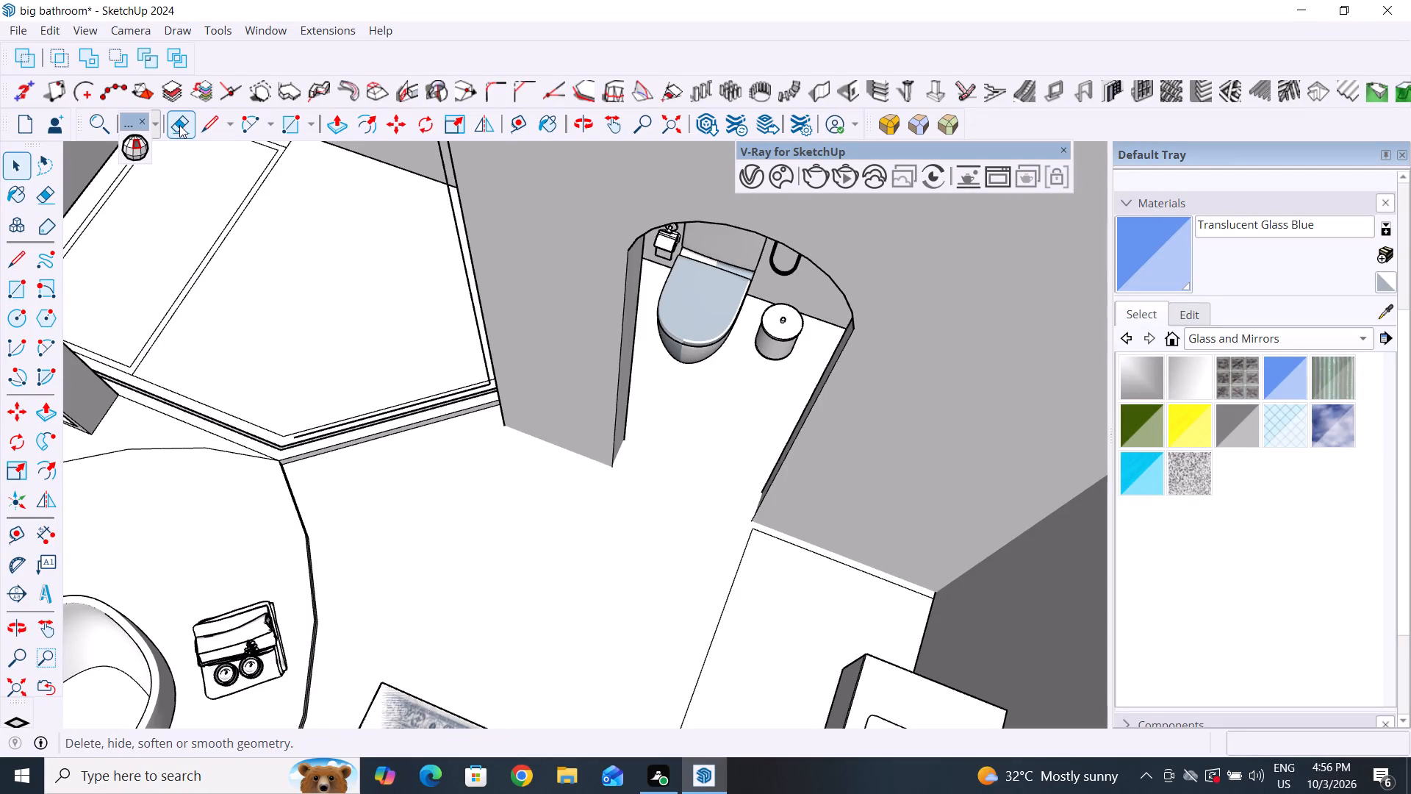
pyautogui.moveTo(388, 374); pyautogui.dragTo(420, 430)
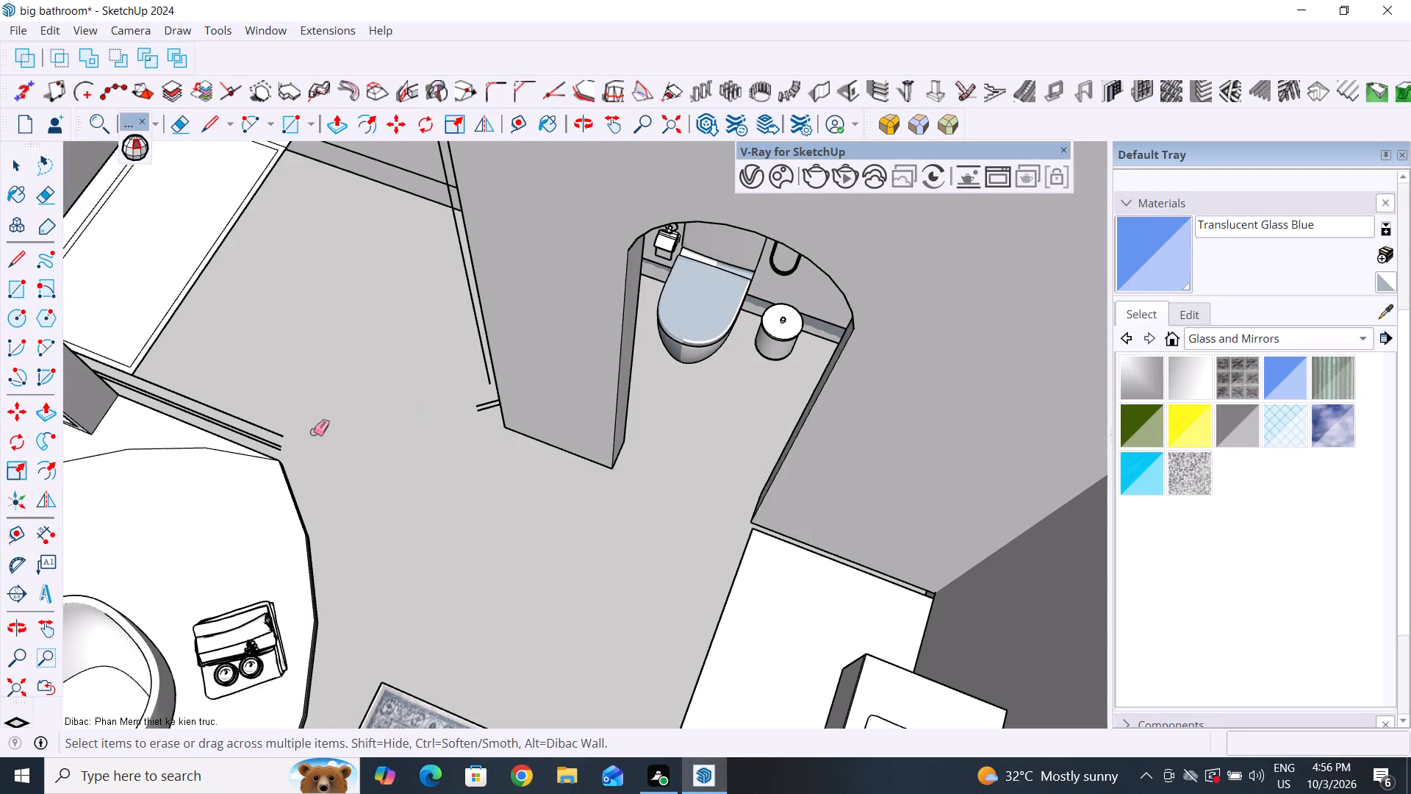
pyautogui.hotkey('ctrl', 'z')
# Delete the leftover frame lines one by one along the shower curb segment next to the arched wall.
pyautogui.scroll(-5, 406, 323)
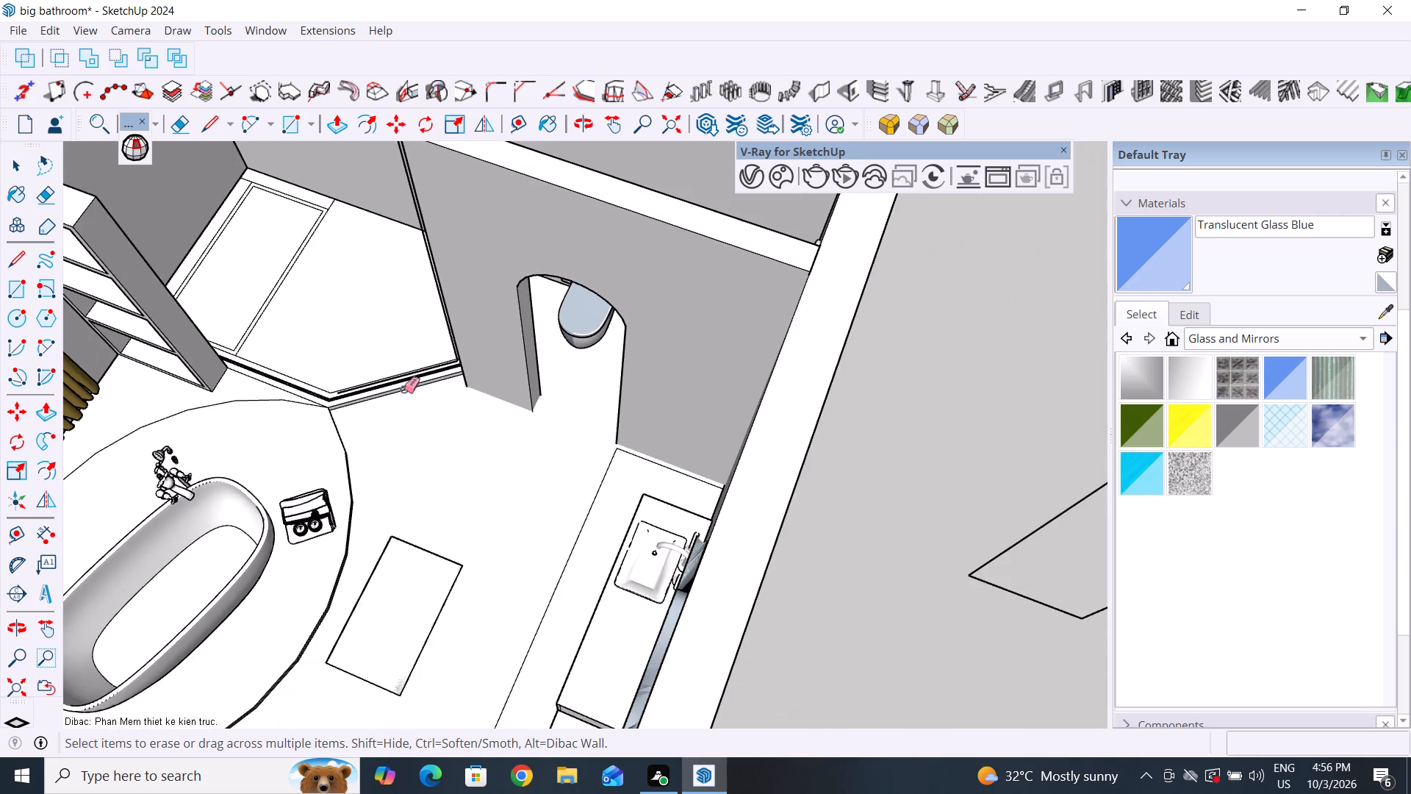
pyautogui.moveTo(406, 396); pyautogui.dragTo(323, 290, button='middle')
pyautogui.scroll(4, 403, 422)
pyautogui.moveTo(412, 413); pyautogui.dragTo(489, 400, button='middle')
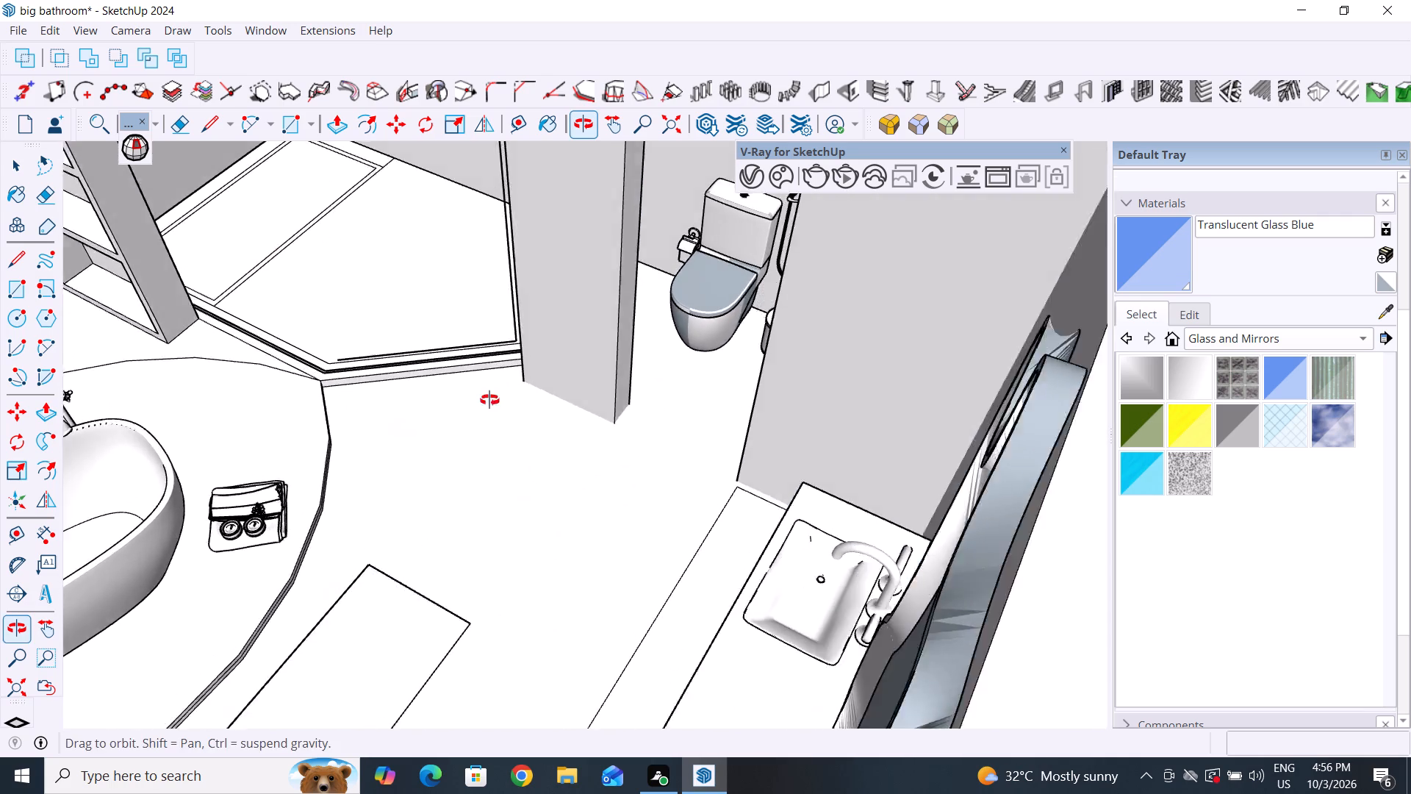
pyautogui.moveTo(489, 400); pyautogui.dragTo(515, 395, button='middle')
pyautogui.scroll(4, 420, 368)
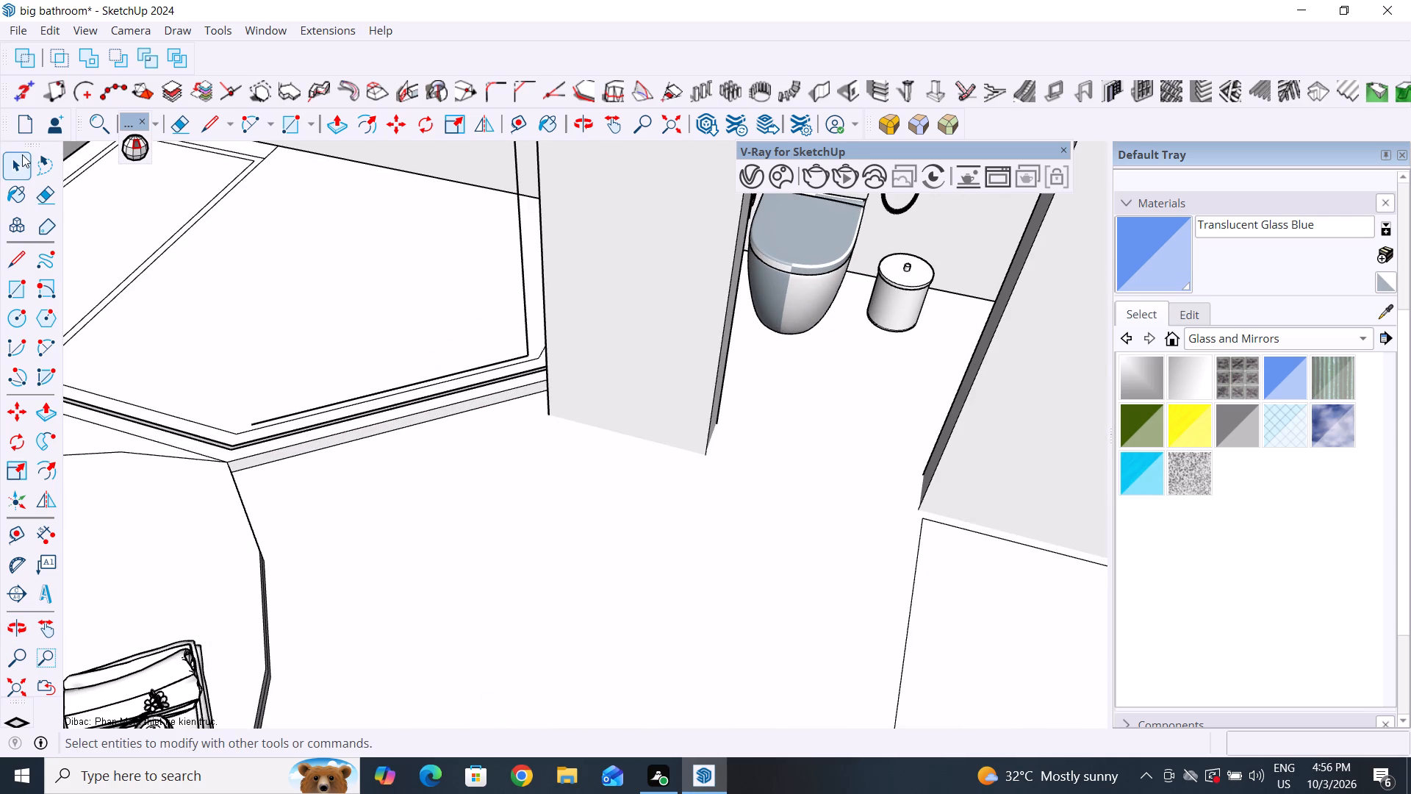
pyautogui.click(22, 154)
pyautogui.click(327, 437)
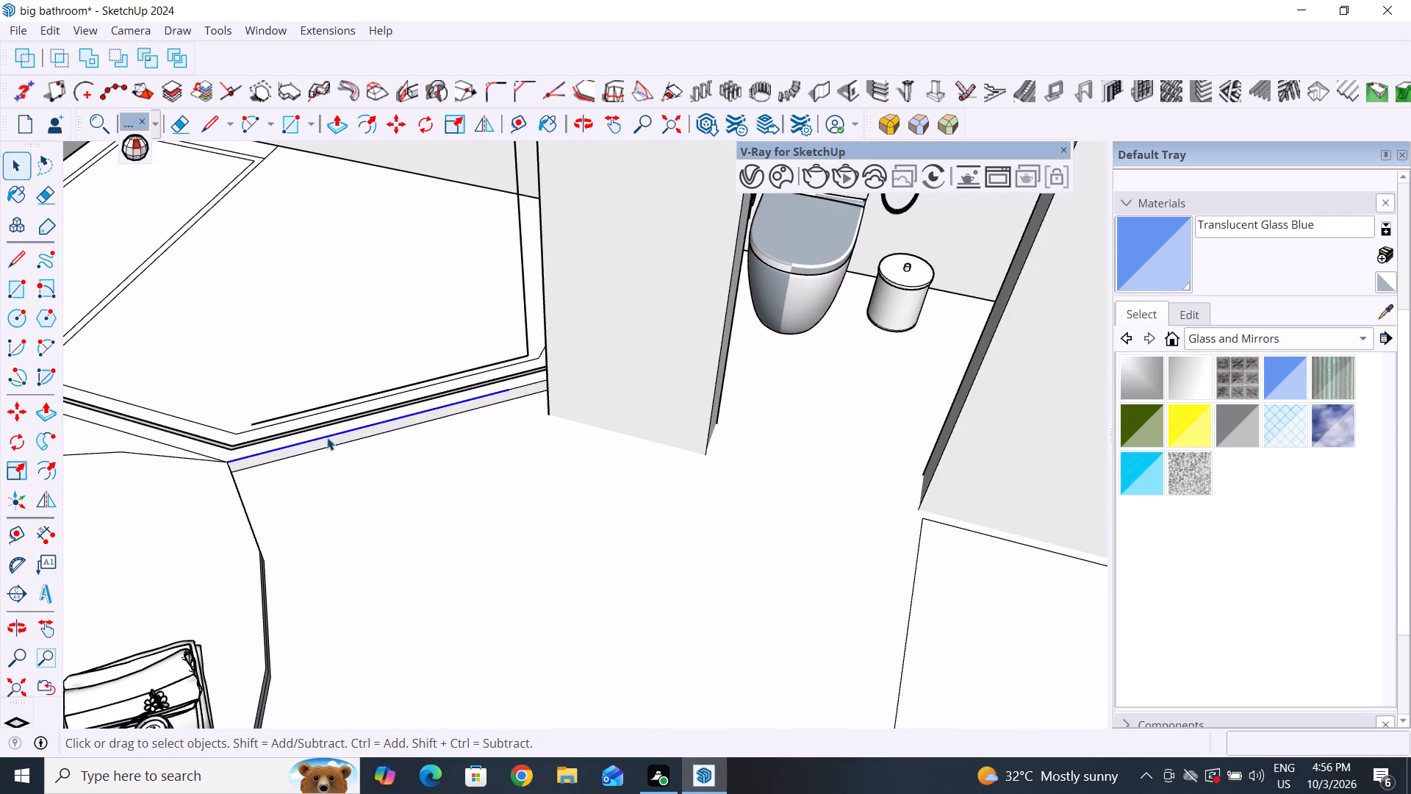
pyautogui.press('Delete')
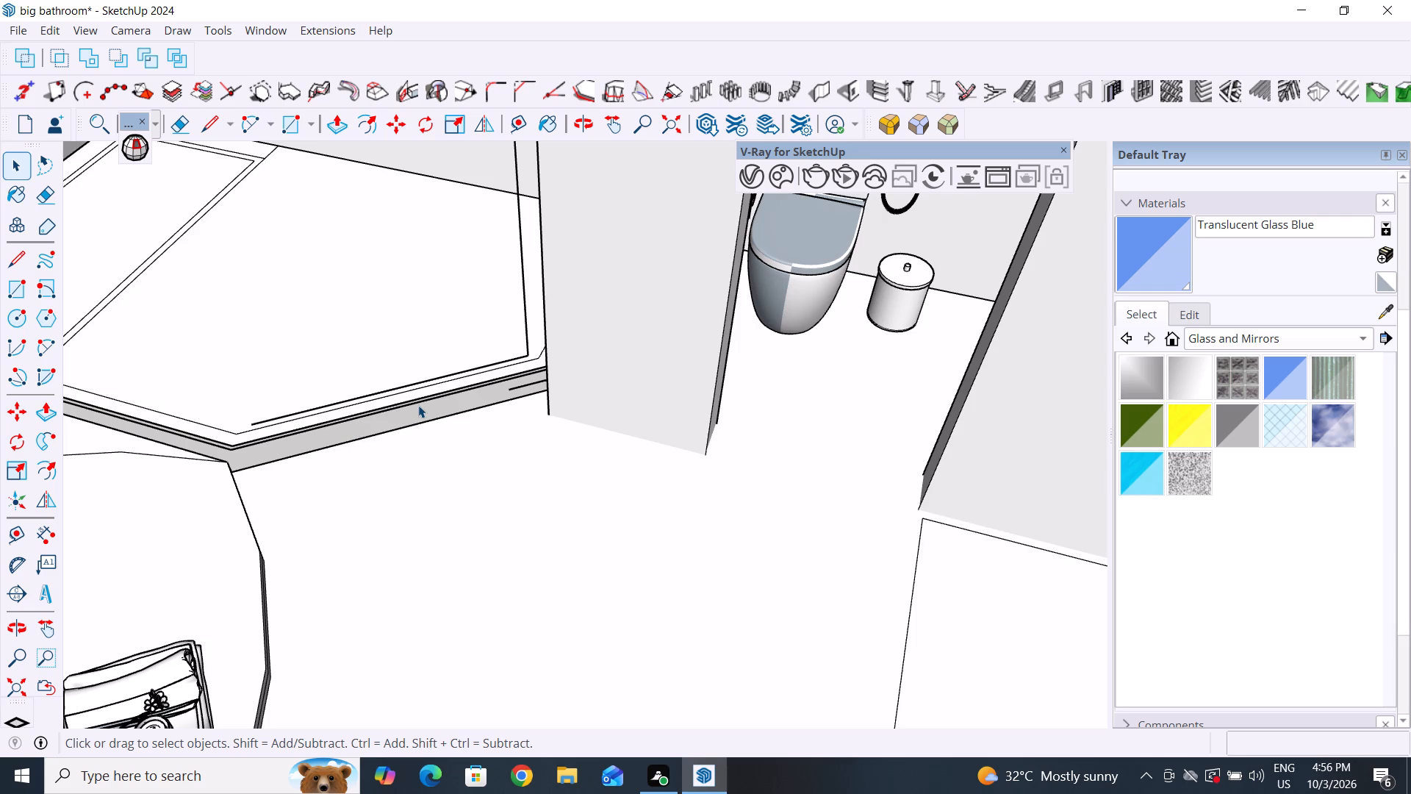
pyautogui.click(420, 398)
pyautogui.press('Delete')
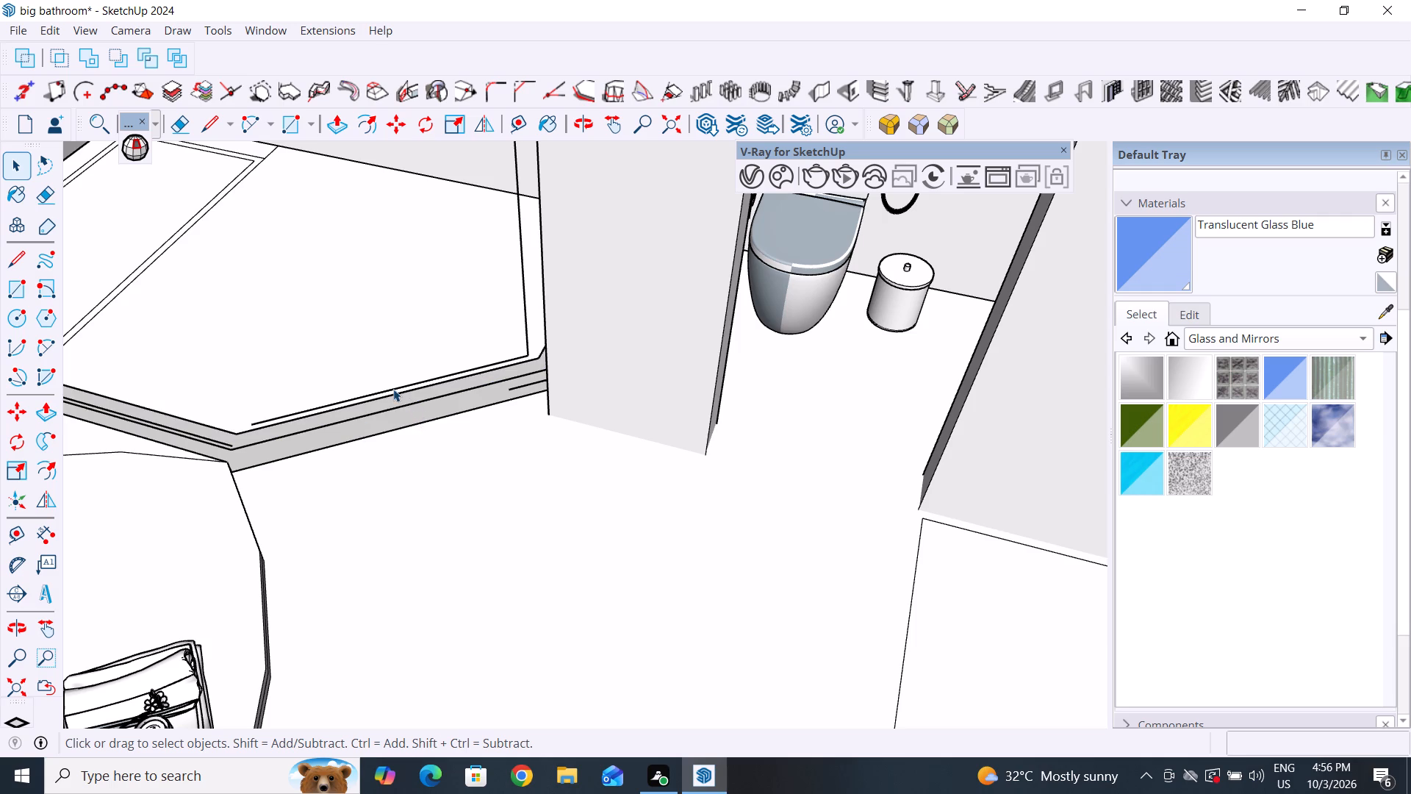
pyautogui.click(393, 389)
pyautogui.press('Delete')
pyautogui.scroll(-4, 417, 501)
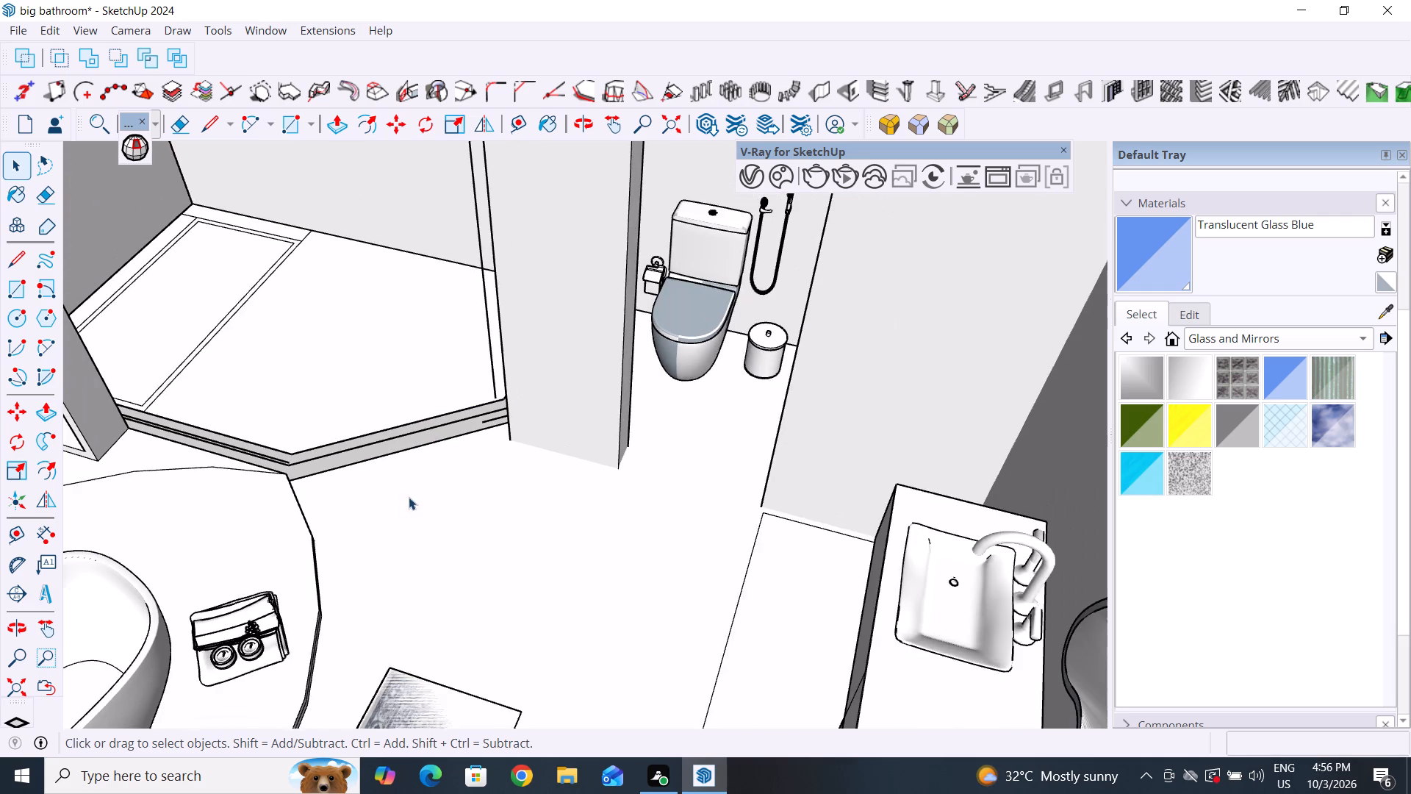
# Delete the leftover lines on the shower curb segment toward the shelf unit and at the curb's corner.
pyautogui.moveTo(407, 497); pyautogui.dragTo(338, 595, button='middle')
pyautogui.click(261, 393)
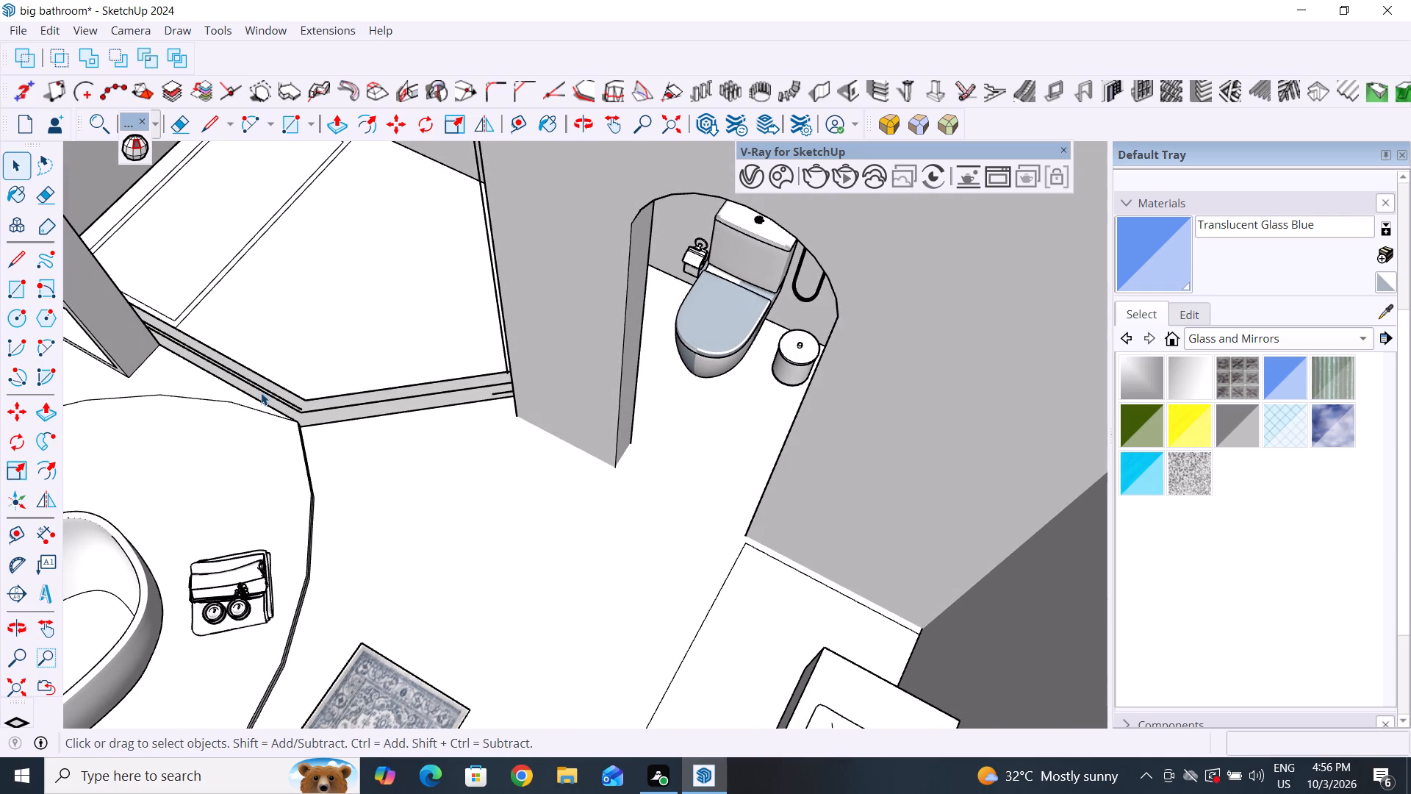
pyautogui.press('Delete')
pyautogui.click(261, 387)
pyautogui.press('Delete')
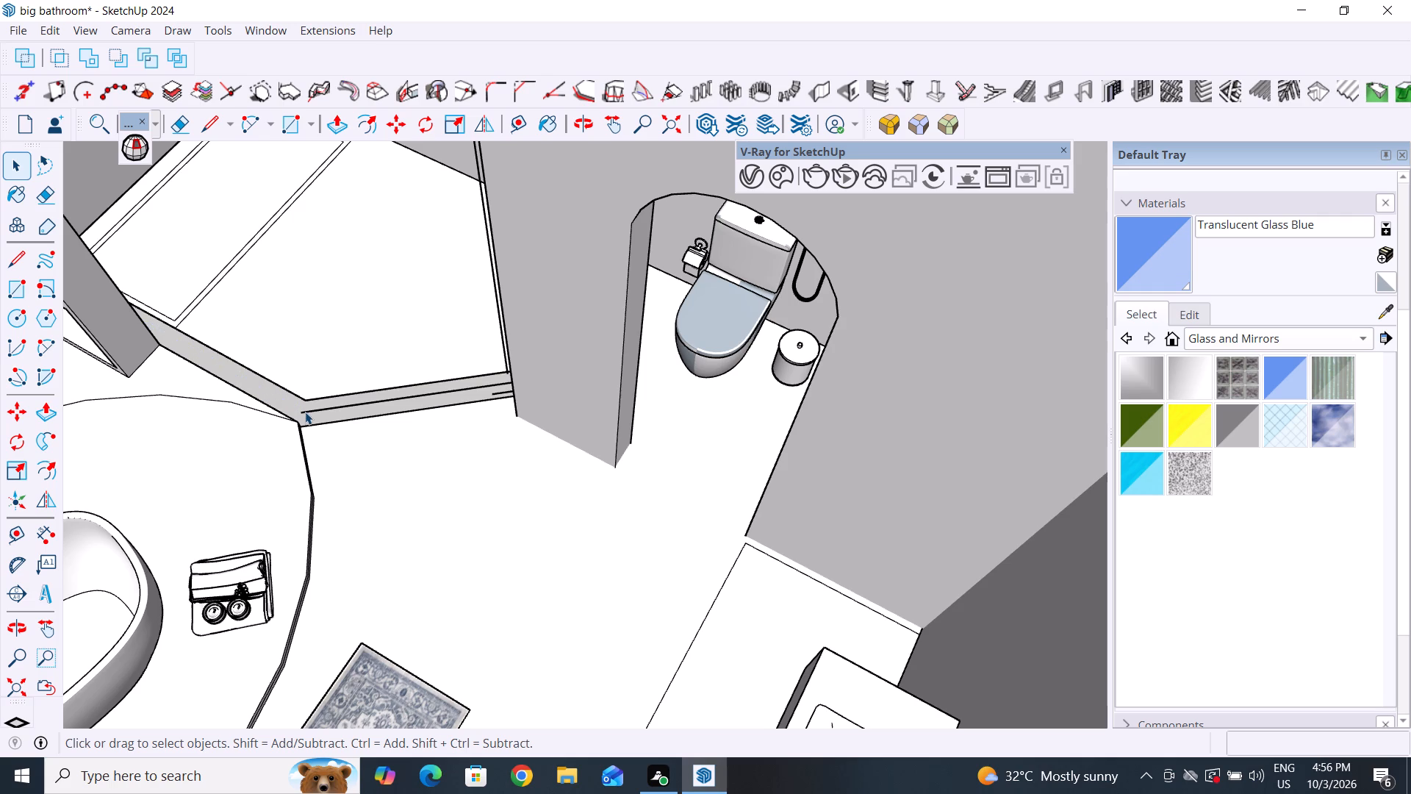
pyautogui.click(307, 412)
pyautogui.press('Delete')
# Delete the short stray line on the curb and the narrow frame face beside the arched wall's end.
pyautogui.moveTo(329, 428); pyautogui.dragTo(730, 352, button='middle')
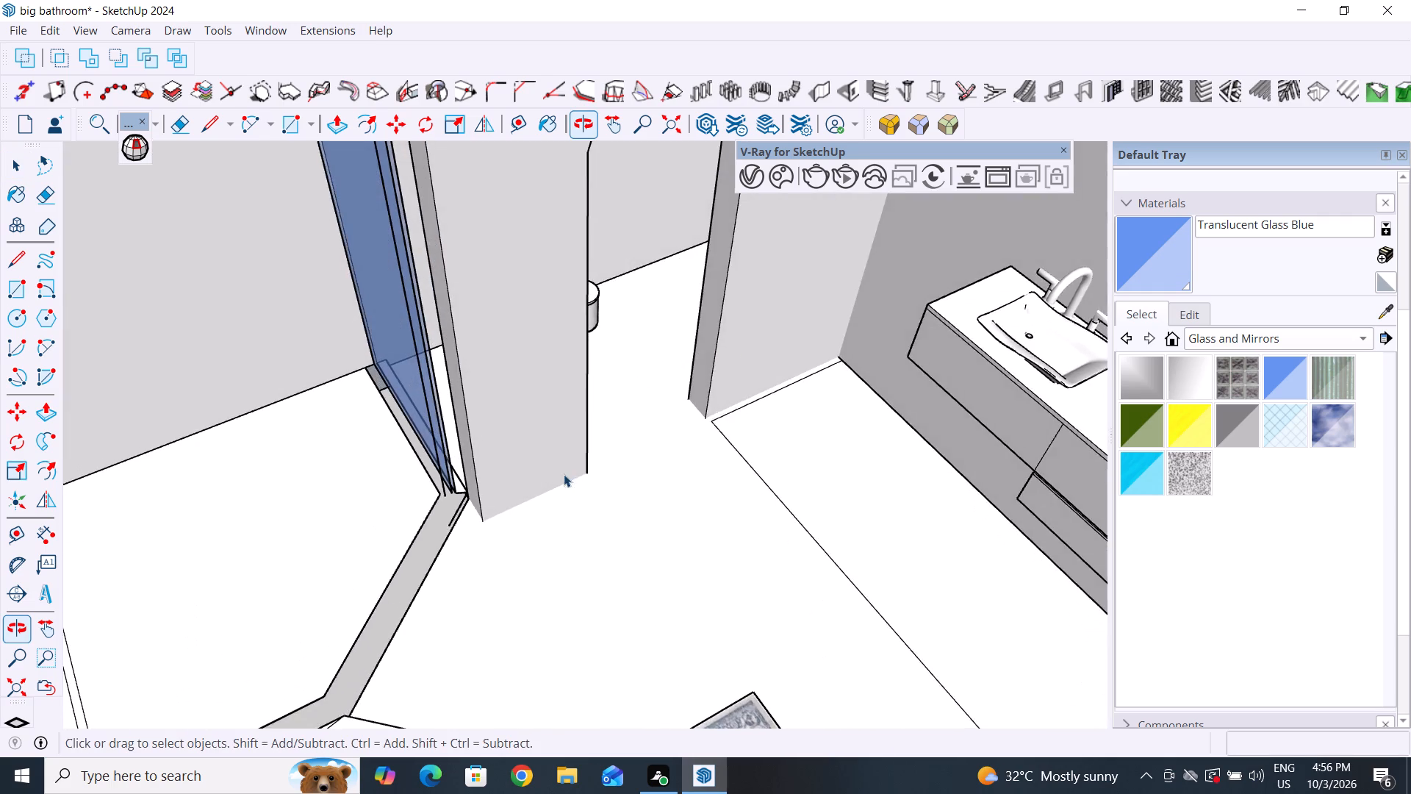
pyautogui.scroll(13, 374, 548)
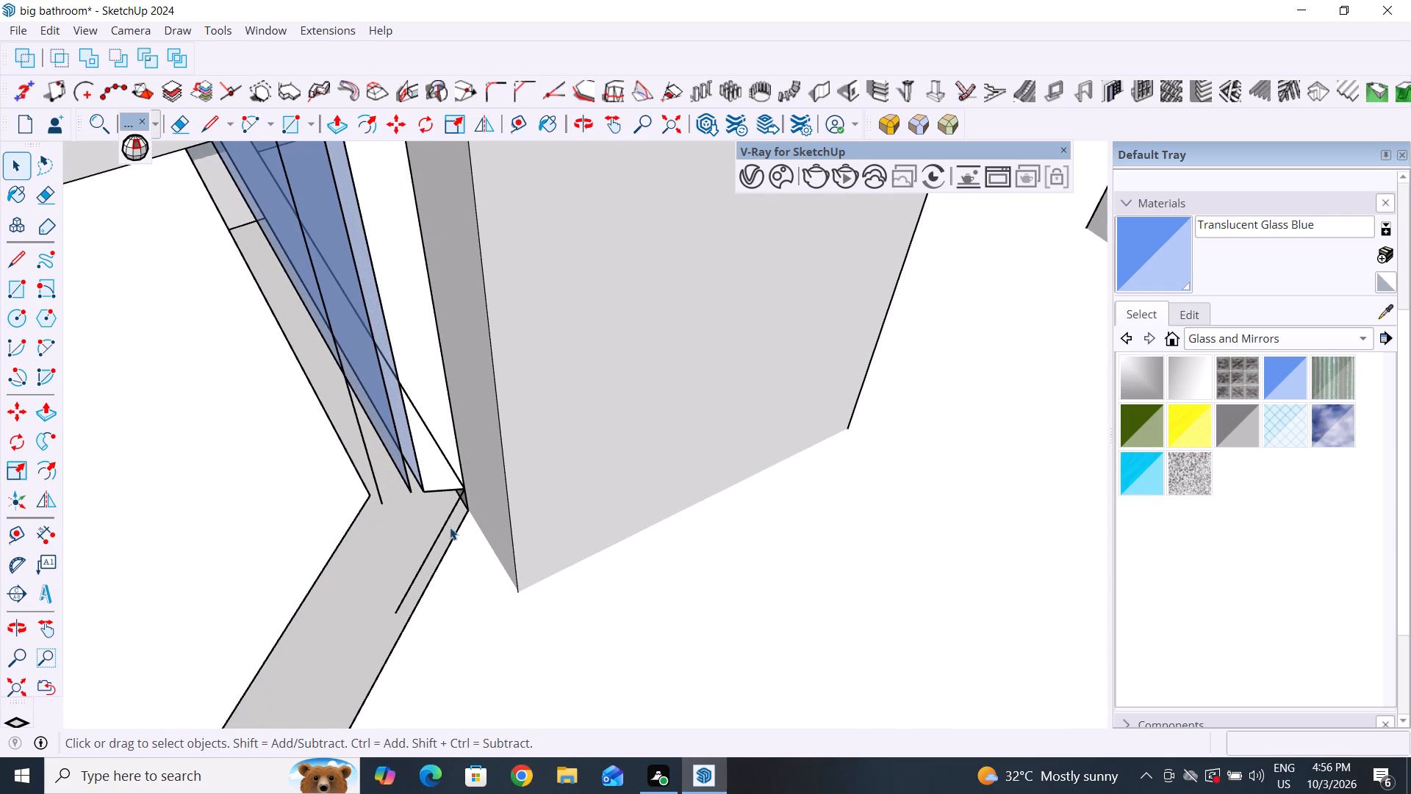
pyautogui.click(445, 523)
pyautogui.press('Delete')
pyautogui.click(437, 487)
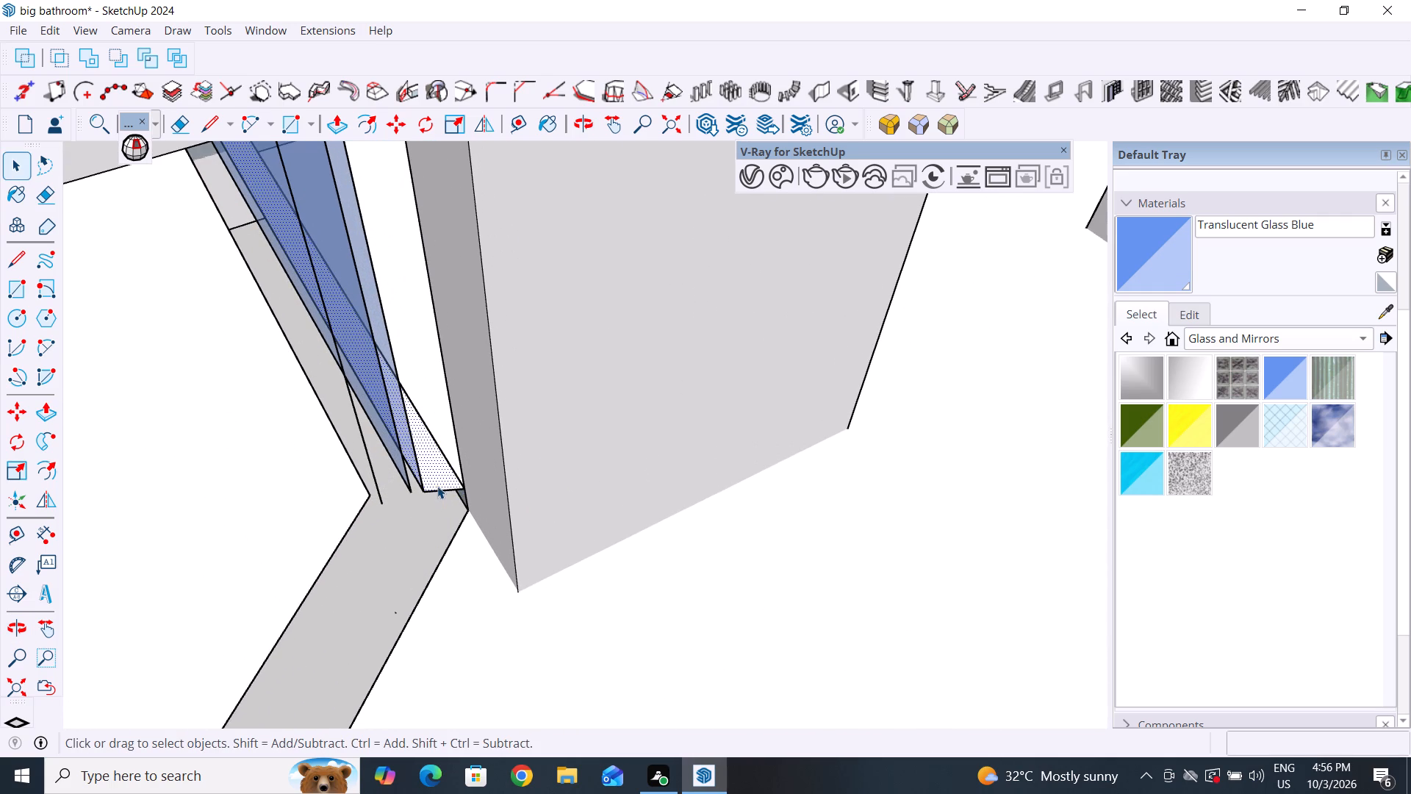
pyautogui.press('Delete')
# Delete the remaining side glass panel pieces and frame edges standing on the curb beside the arched wall.
pyautogui.moveTo(441, 471); pyautogui.dragTo(370, 417, button='middle')
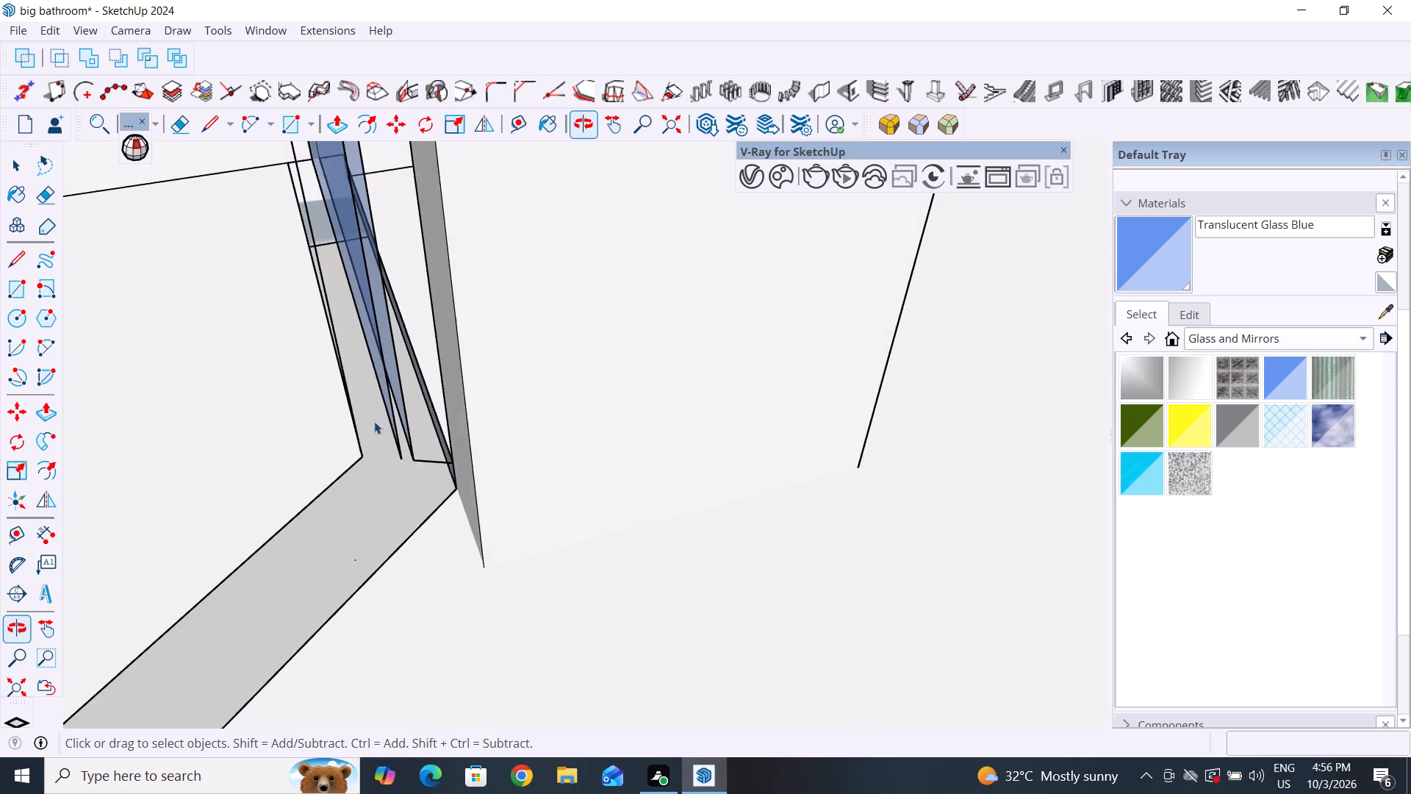
pyautogui.scroll(5, 403, 397)
pyautogui.moveTo(420, 435); pyautogui.dragTo(400, 430, button='middle')
pyautogui.moveTo(416, 409); pyautogui.dragTo(370, 490)
pyautogui.press('Delete')
pyautogui.moveTo(448, 477); pyautogui.dragTo(425, 509)
pyautogui.press('Delete')
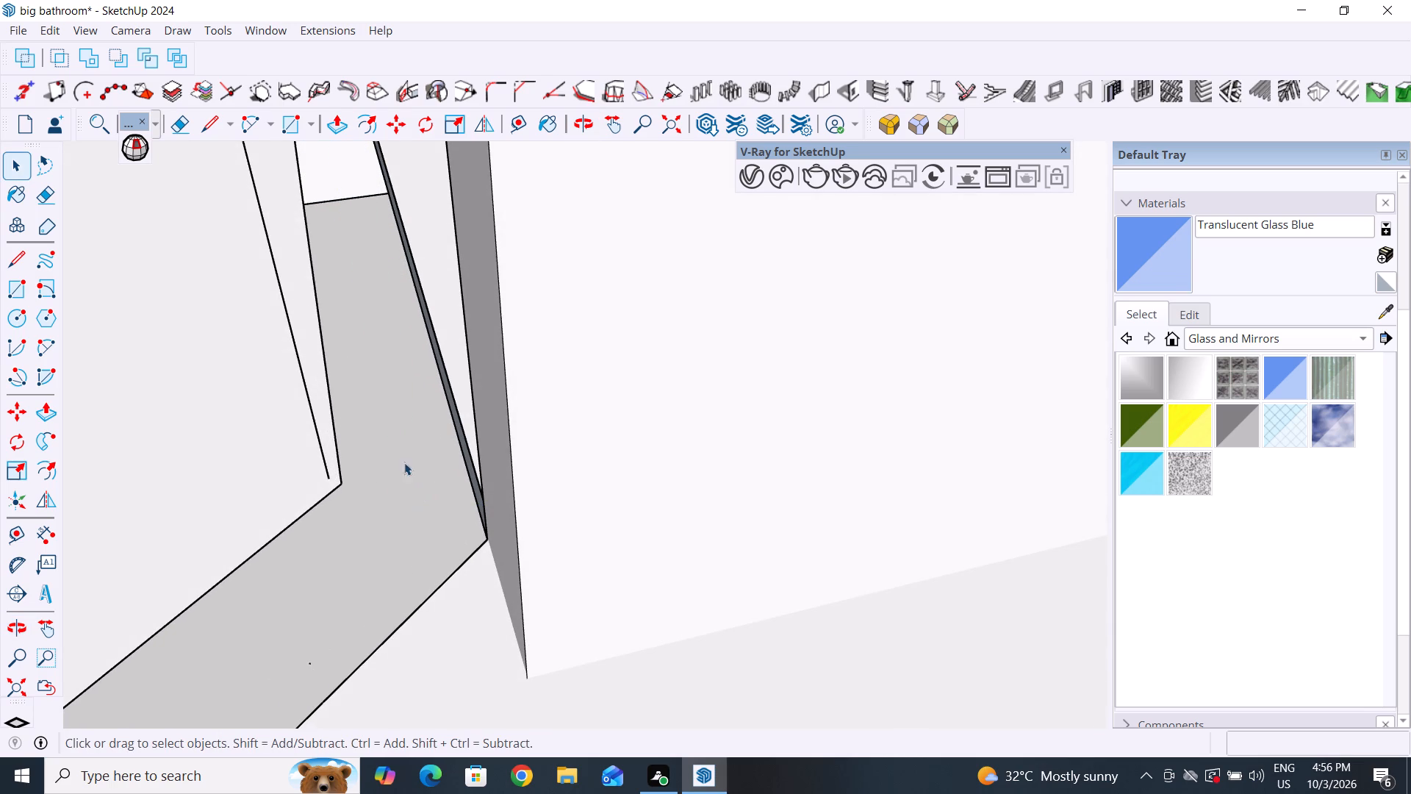
pyautogui.click(310, 402)
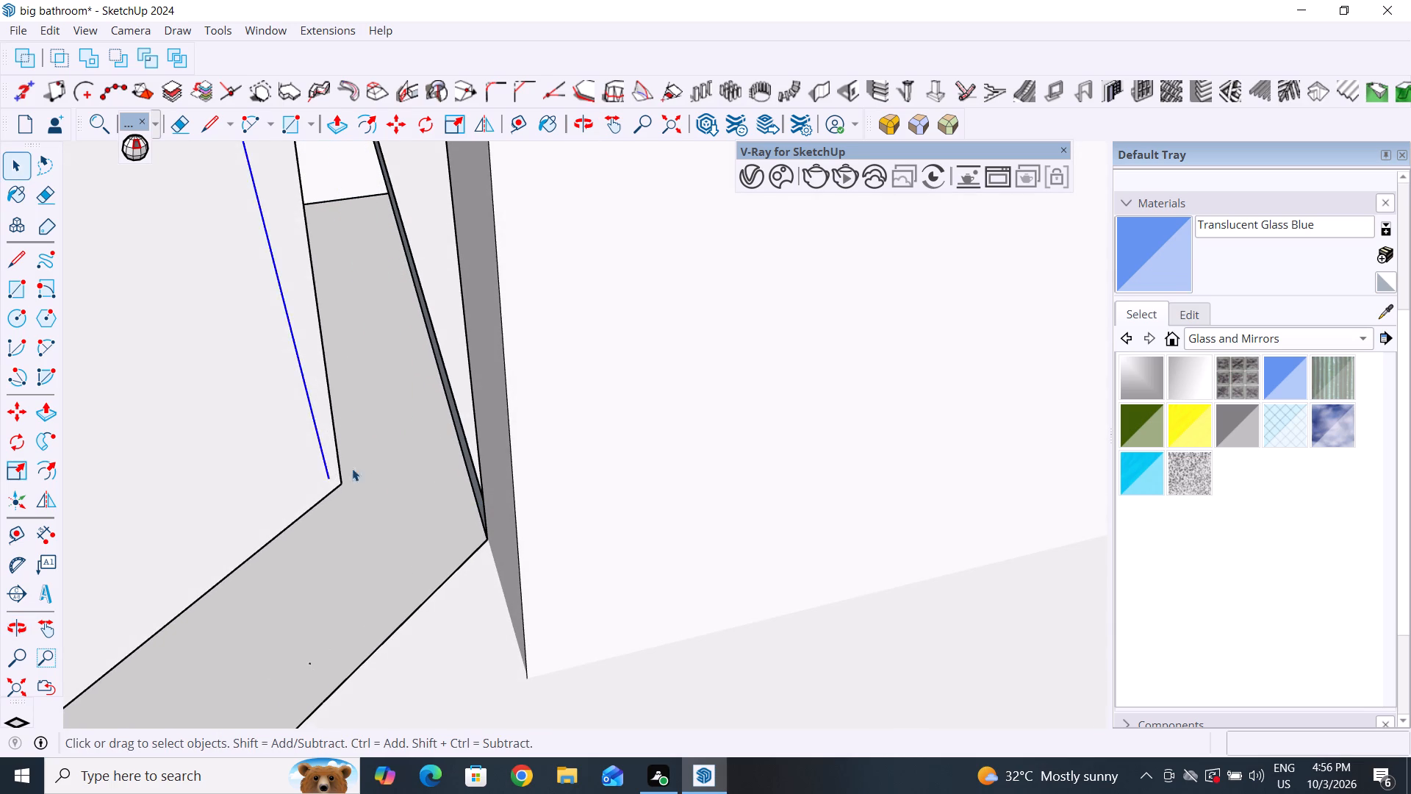
pyautogui.press('Delete')
# Delete the five leftover top frame lines of the old shower glass floating above the shower floor, one by one.
pyautogui.scroll(-5, 384, 534)
pyautogui.moveTo(396, 555); pyautogui.dragTo(329, 567, button='middle')
pyautogui.scroll(-14, 404, 523)
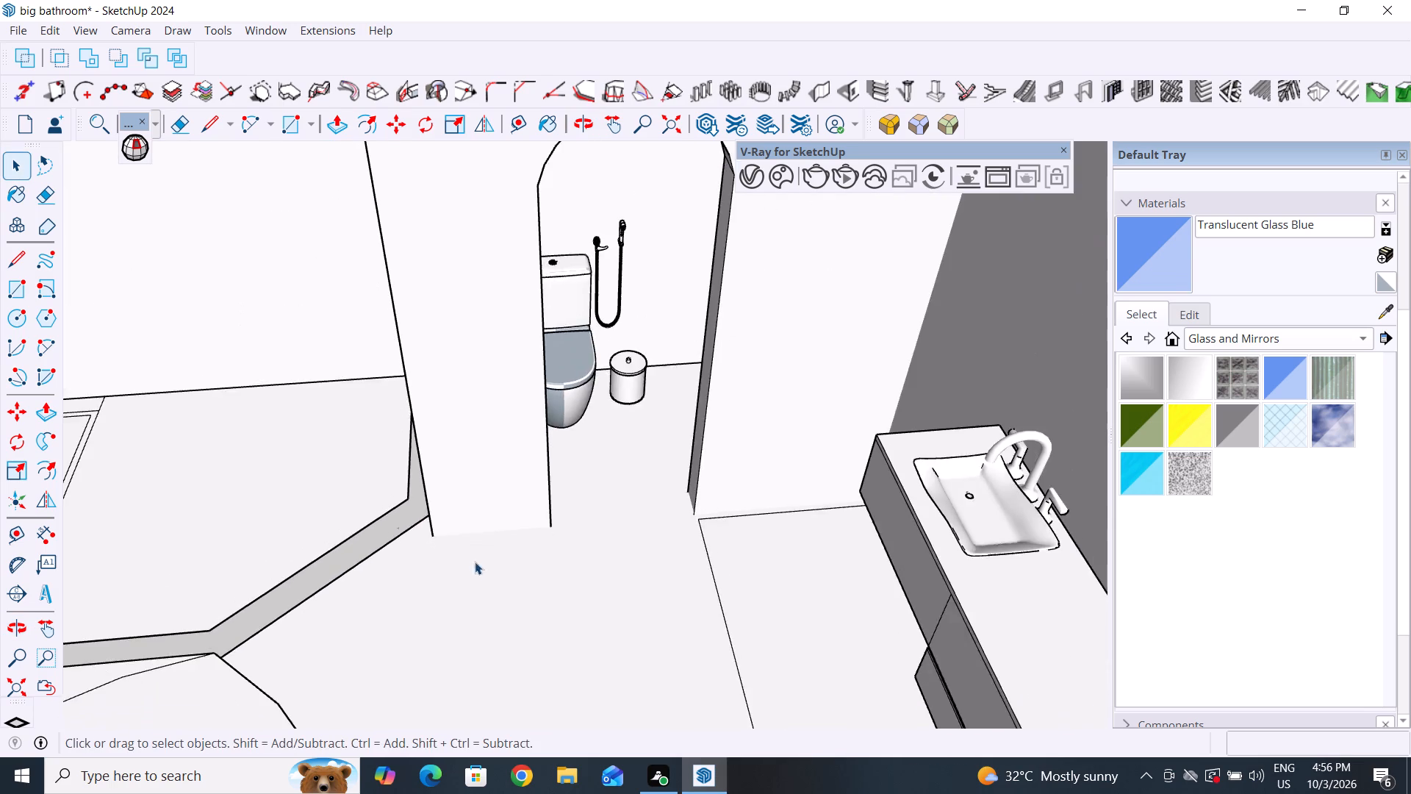
pyautogui.moveTo(479, 587); pyautogui.dragTo(295, 624, button='middle')
pyautogui.scroll(-10, 351, 672)
pyautogui.moveTo(449, 536); pyautogui.dragTo(351, 593, button='middle')
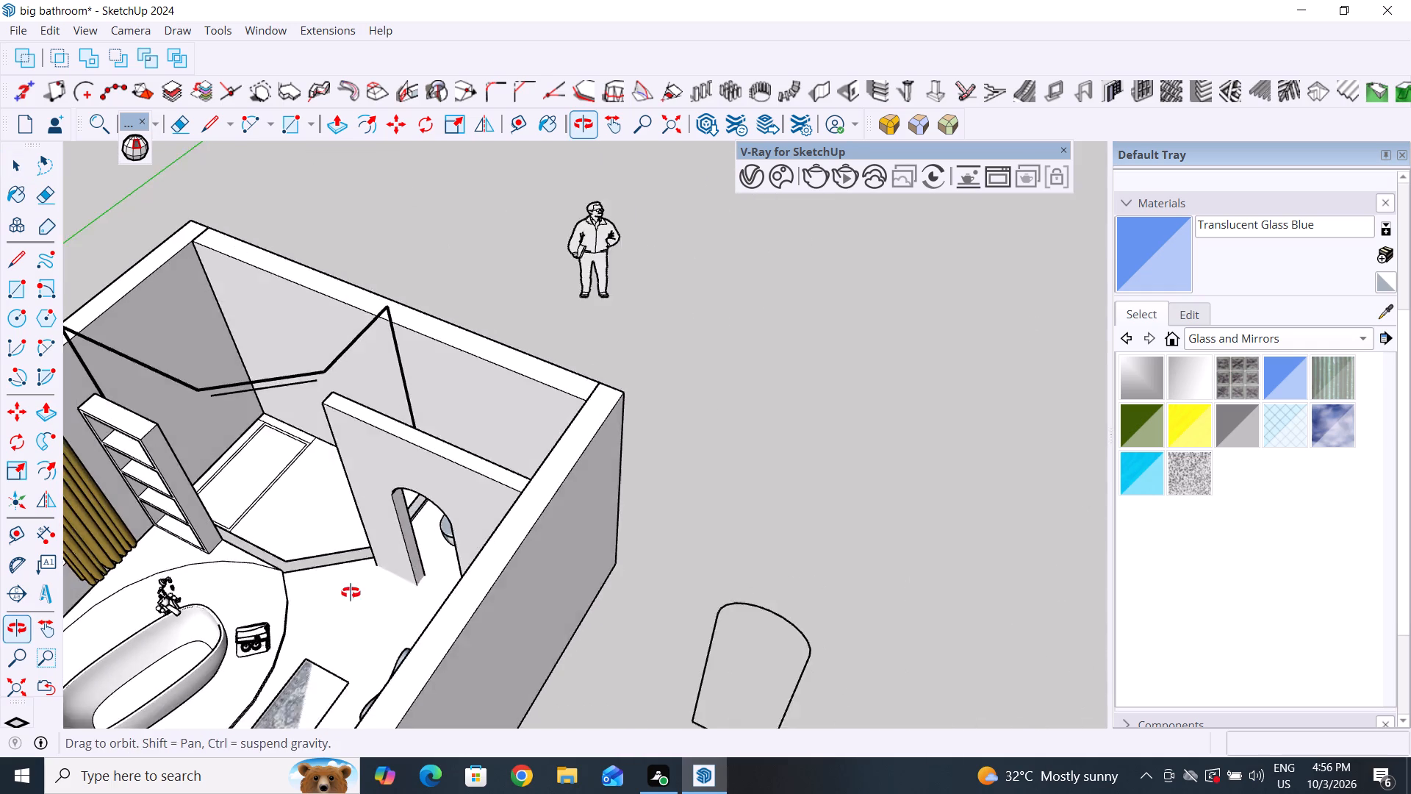
pyautogui.moveTo(351, 593); pyautogui.dragTo(325, 612, button='middle')
pyautogui.scroll(13, 340, 373)
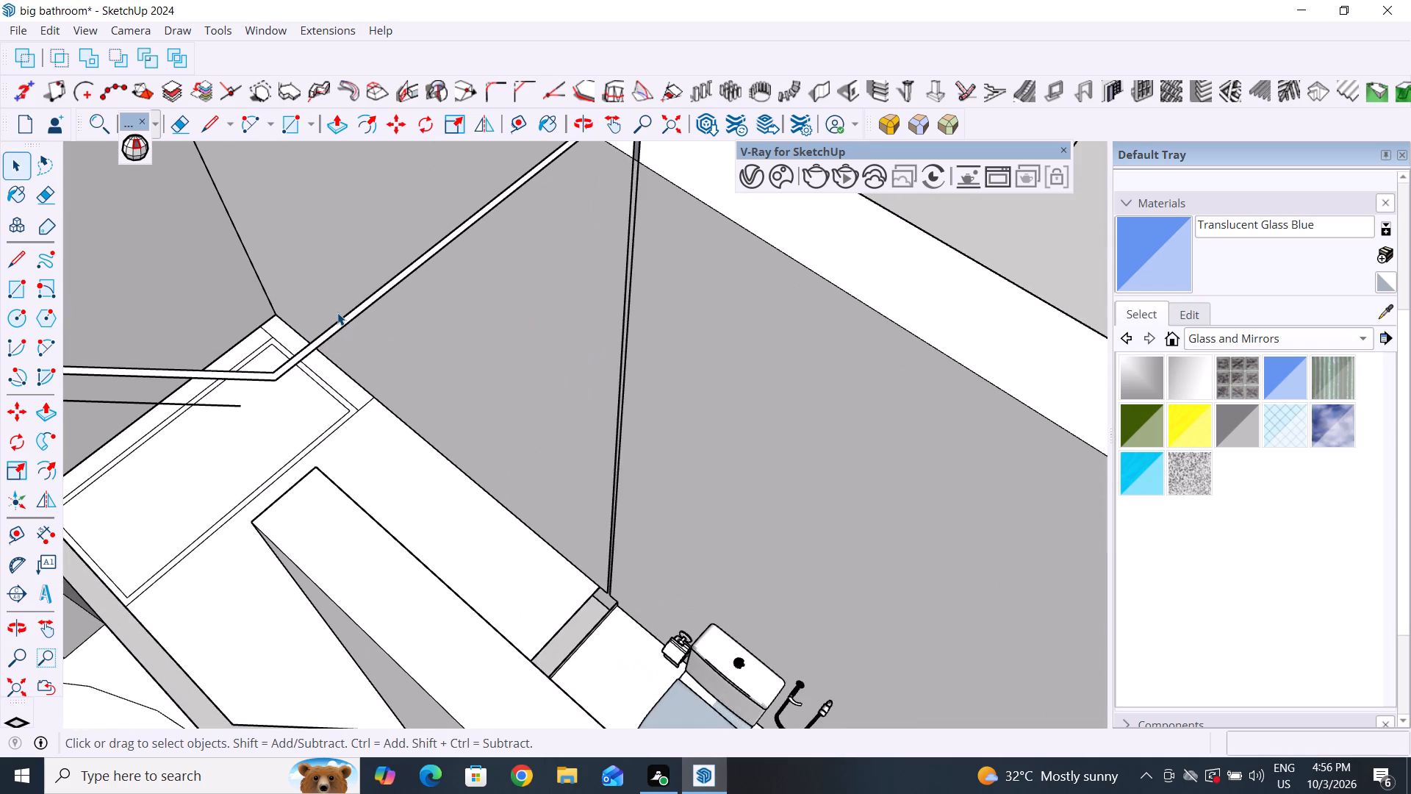
pyautogui.click(345, 326)
pyautogui.press('Delete')
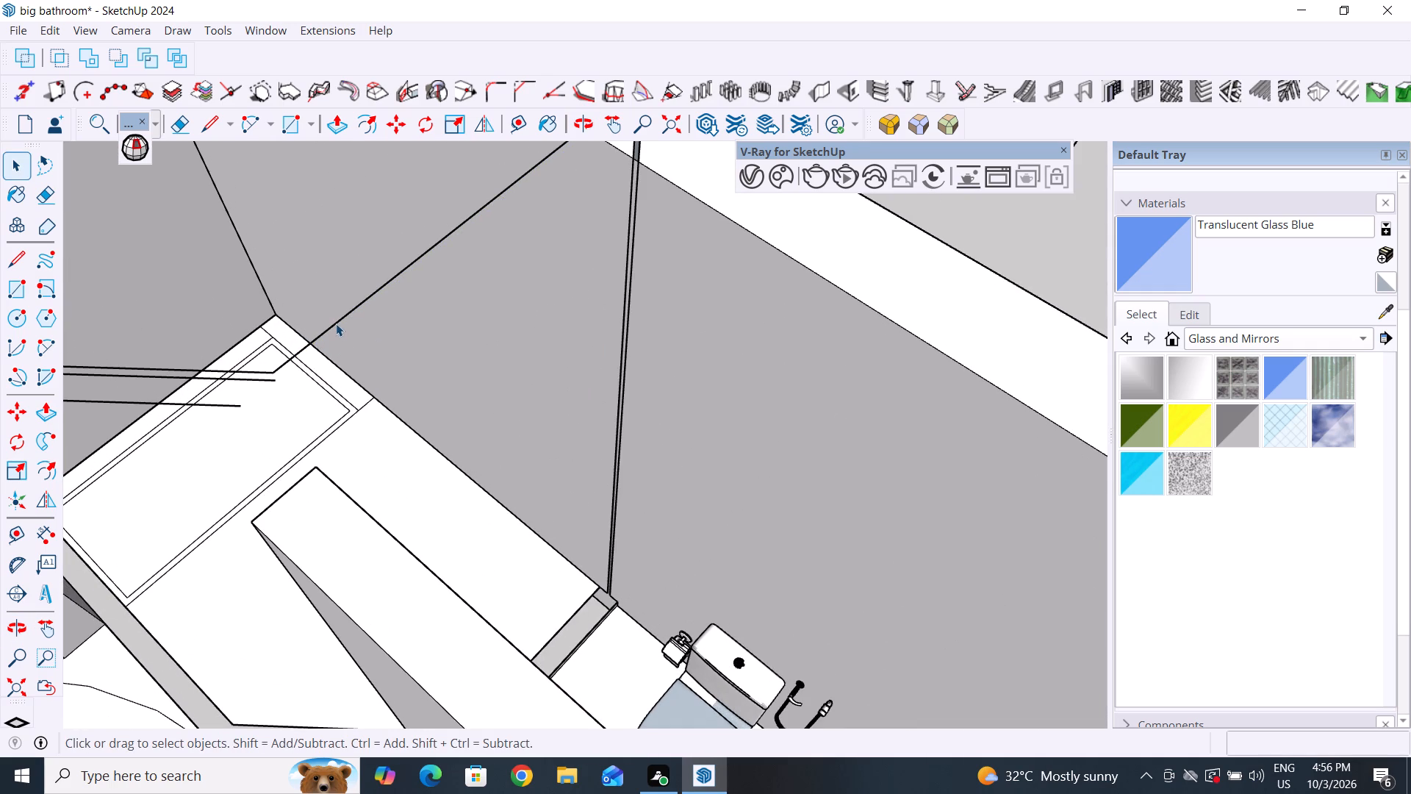
pyautogui.click(336, 323)
pyautogui.press('Delete')
pyautogui.click(265, 379)
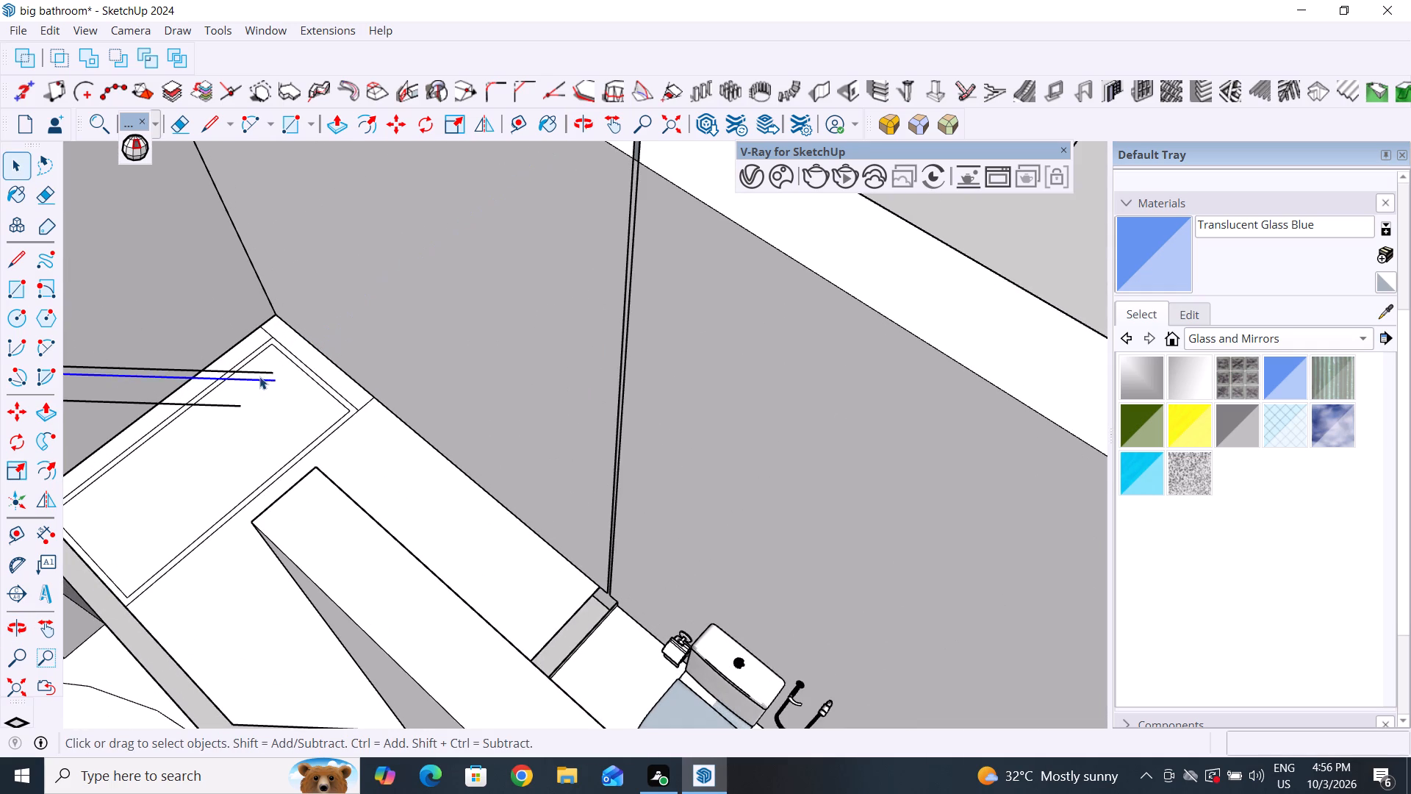
pyautogui.press('Delete')
pyautogui.click(256, 371)
pyautogui.press('Delete')
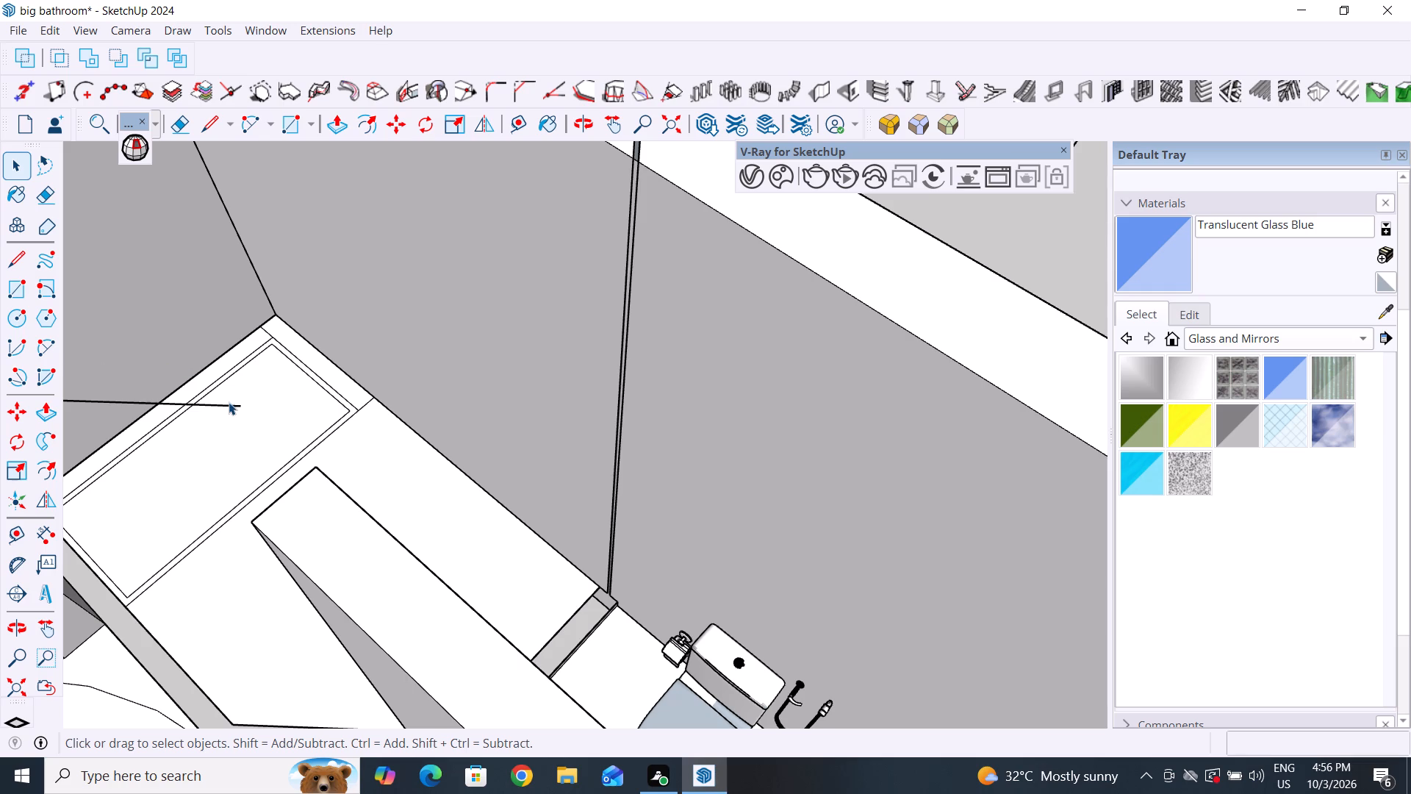
pyautogui.click(225, 404)
pyautogui.scroll(-7, 268, 423)
pyautogui.moveTo(313, 453); pyautogui.dragTo(246, 475, button='middle')
pyautogui.press('Delete')
# Delete the two upright frame lines left against the long wall beside the toilet.
pyautogui.click(434, 446)
pyautogui.press('Delete')
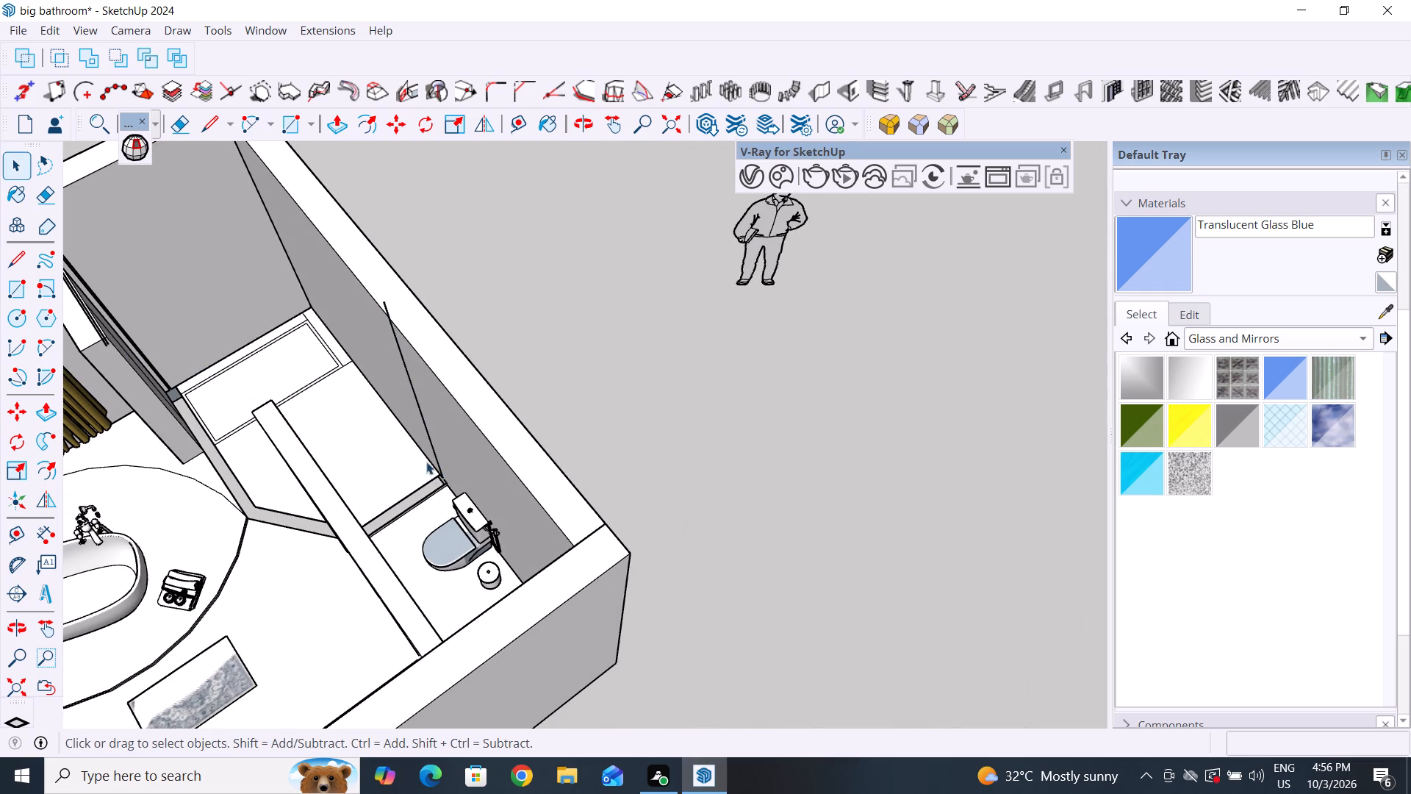
pyautogui.click(434, 451)
pyautogui.press('Delete')
# Delete the raised shower floor face and the two inner curb edges along its front.
pyautogui.moveTo(440, 465); pyautogui.dragTo(503, 429, button='middle')
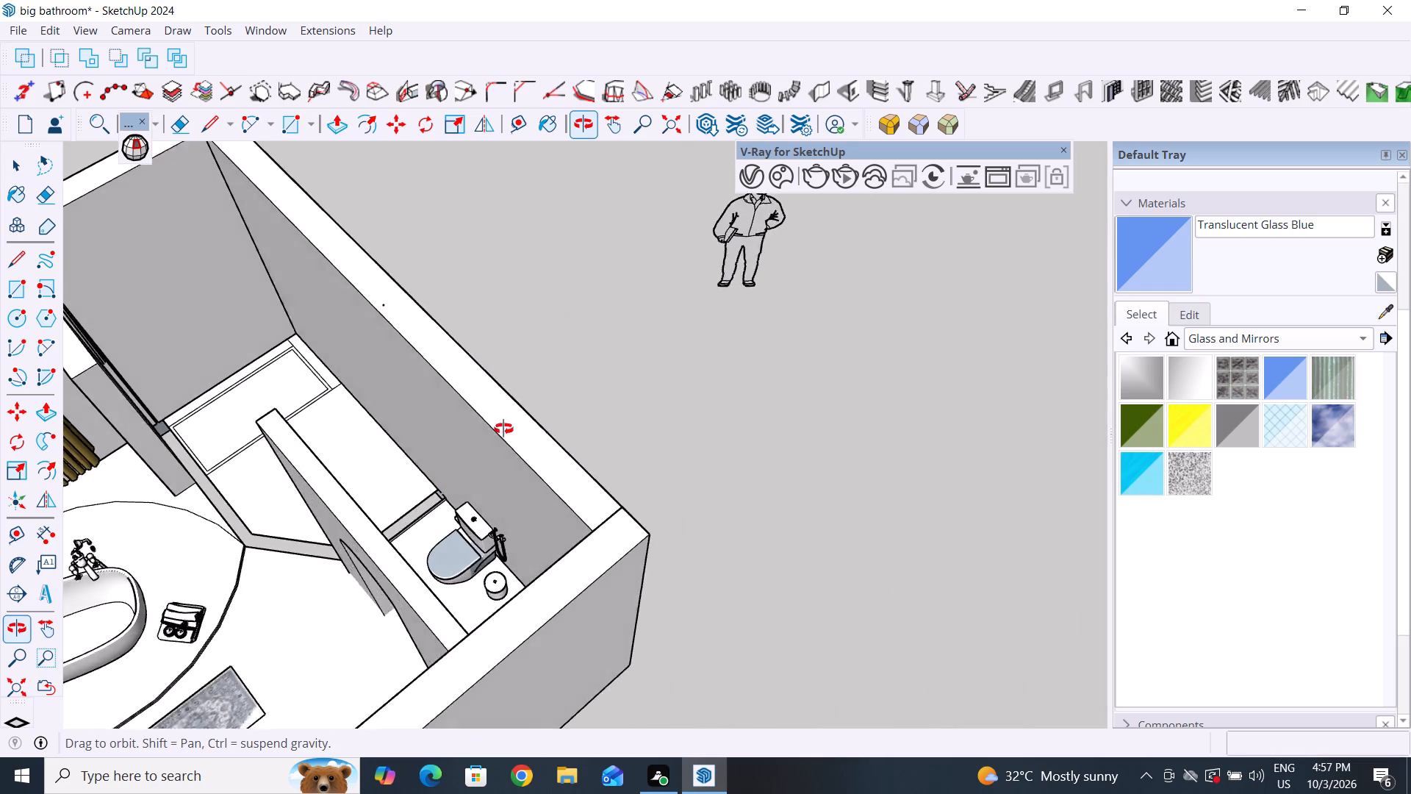
pyautogui.moveTo(503, 429); pyautogui.dragTo(363, 496, button='middle')
pyautogui.scroll(-5, 475, 547)
pyautogui.moveTo(389, 512); pyautogui.dragTo(392, 507, button='middle')
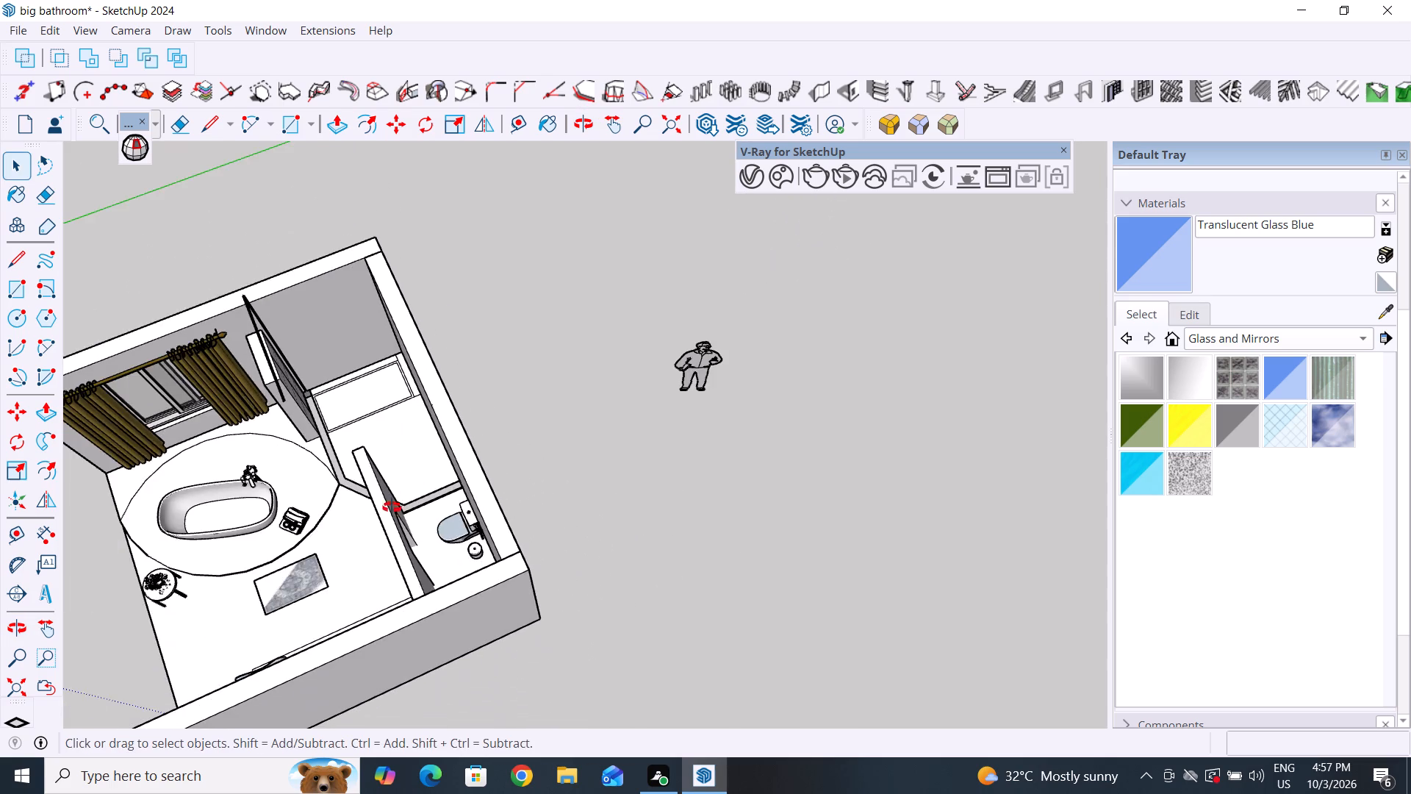
pyautogui.moveTo(392, 507); pyautogui.dragTo(508, 415, button='middle')
pyautogui.scroll(7, 309, 537)
pyautogui.click(388, 537)
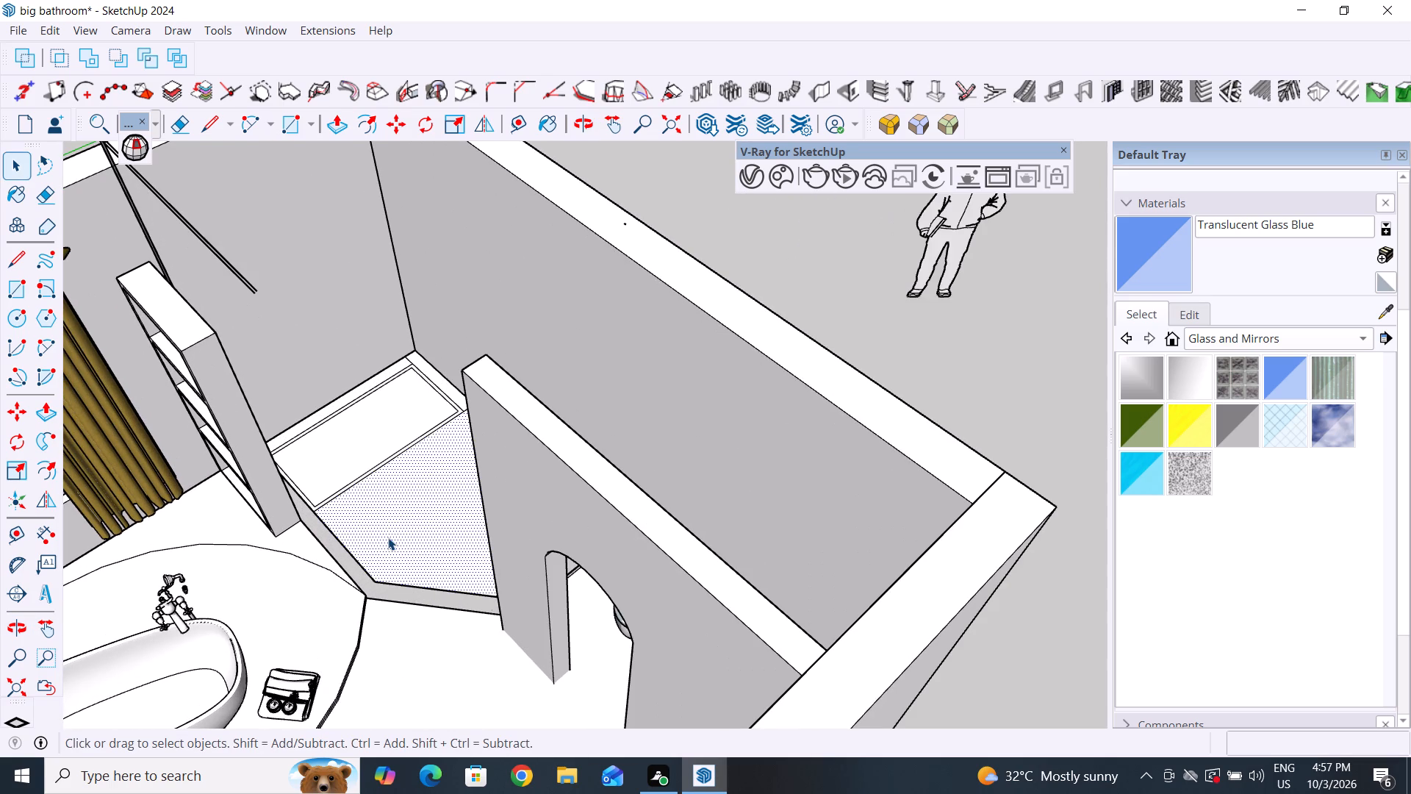
pyautogui.press('Delete')
pyautogui.click(403, 583)
pyautogui.press('Delete')
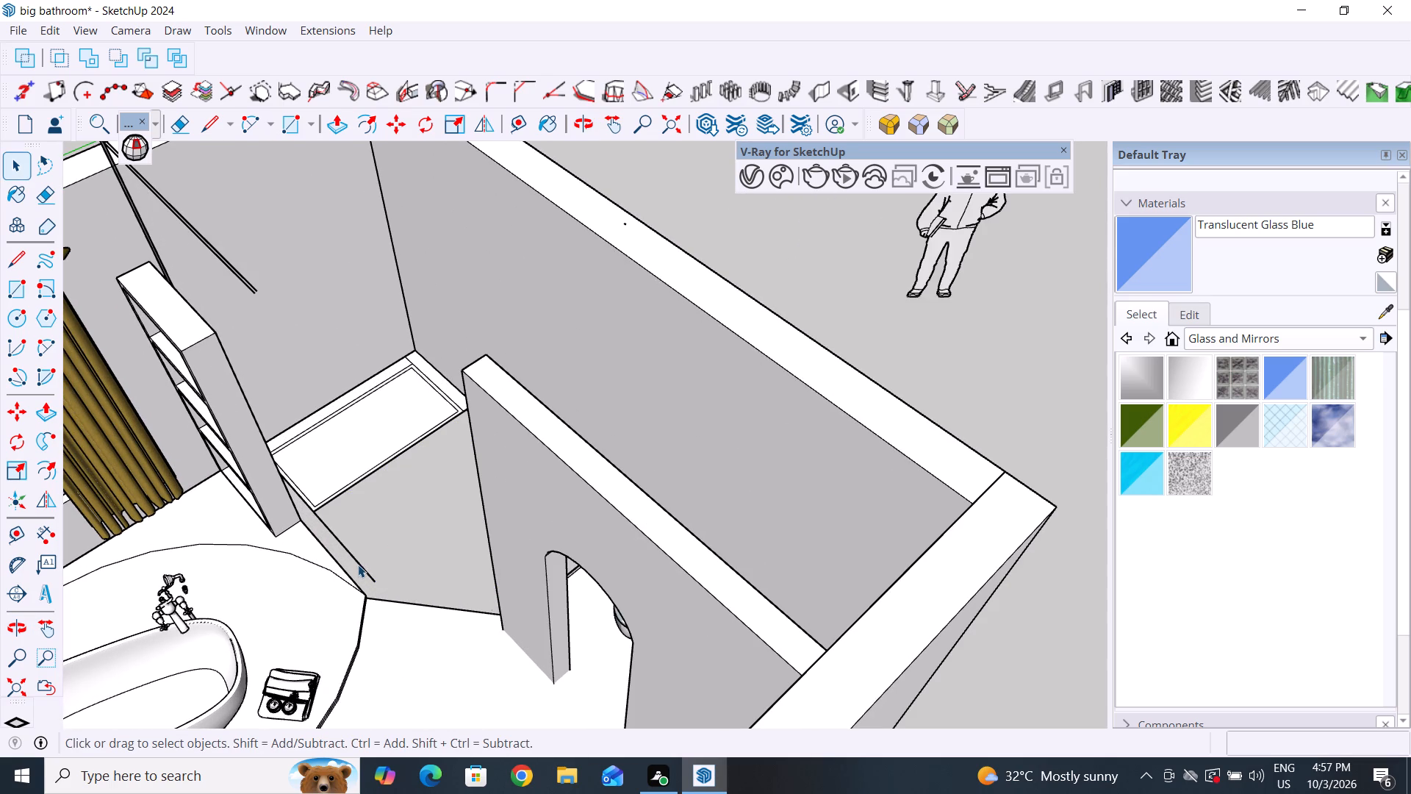
pyautogui.click(358, 565)
pyautogui.press('Delete')
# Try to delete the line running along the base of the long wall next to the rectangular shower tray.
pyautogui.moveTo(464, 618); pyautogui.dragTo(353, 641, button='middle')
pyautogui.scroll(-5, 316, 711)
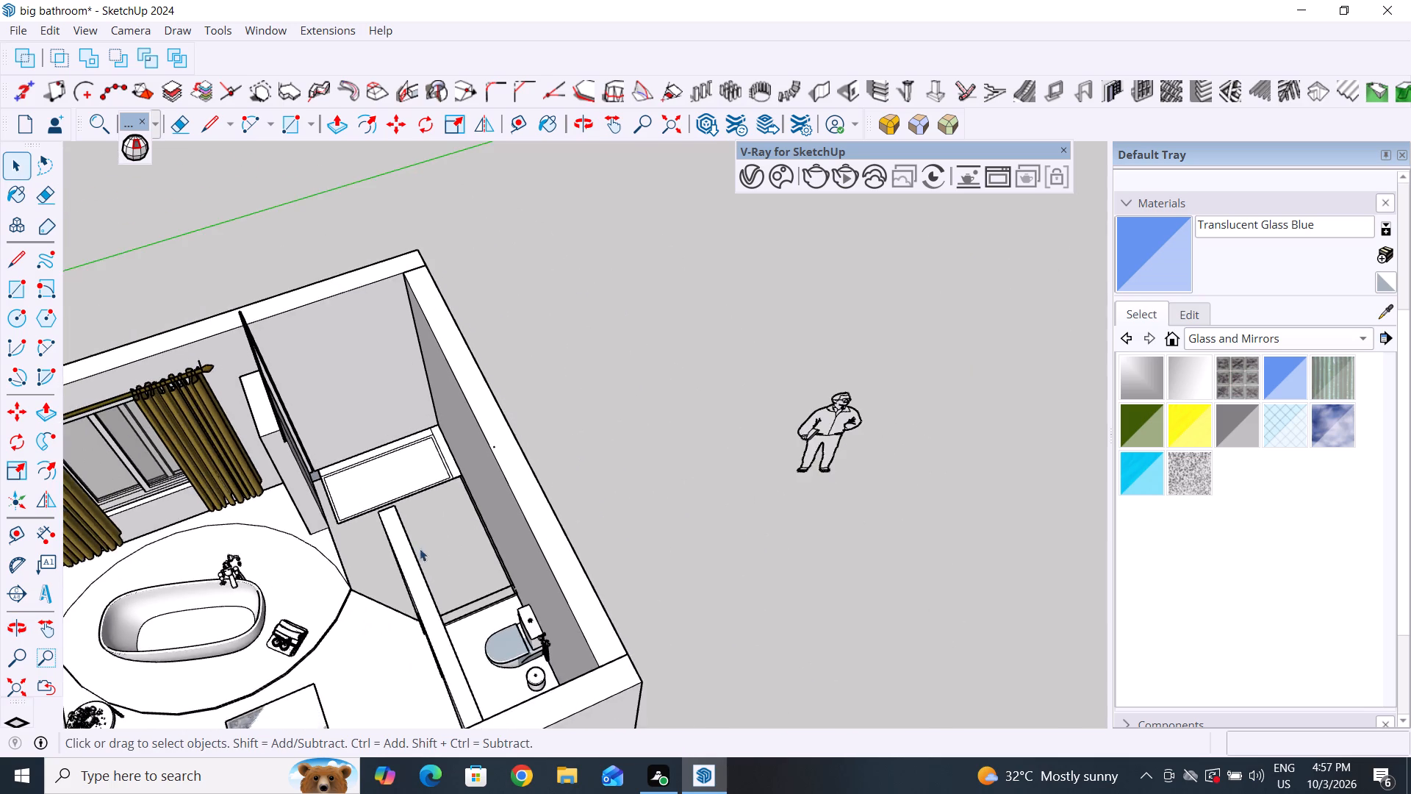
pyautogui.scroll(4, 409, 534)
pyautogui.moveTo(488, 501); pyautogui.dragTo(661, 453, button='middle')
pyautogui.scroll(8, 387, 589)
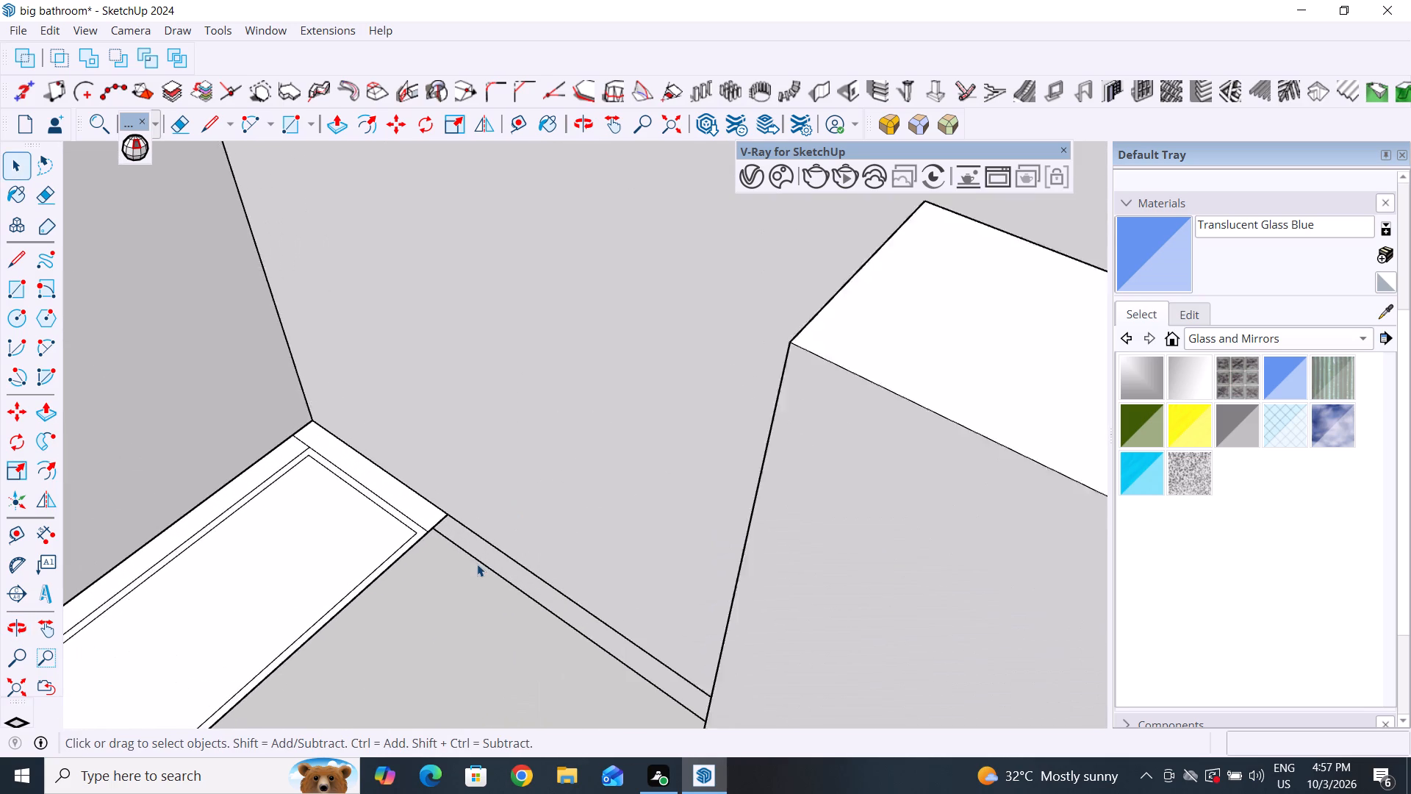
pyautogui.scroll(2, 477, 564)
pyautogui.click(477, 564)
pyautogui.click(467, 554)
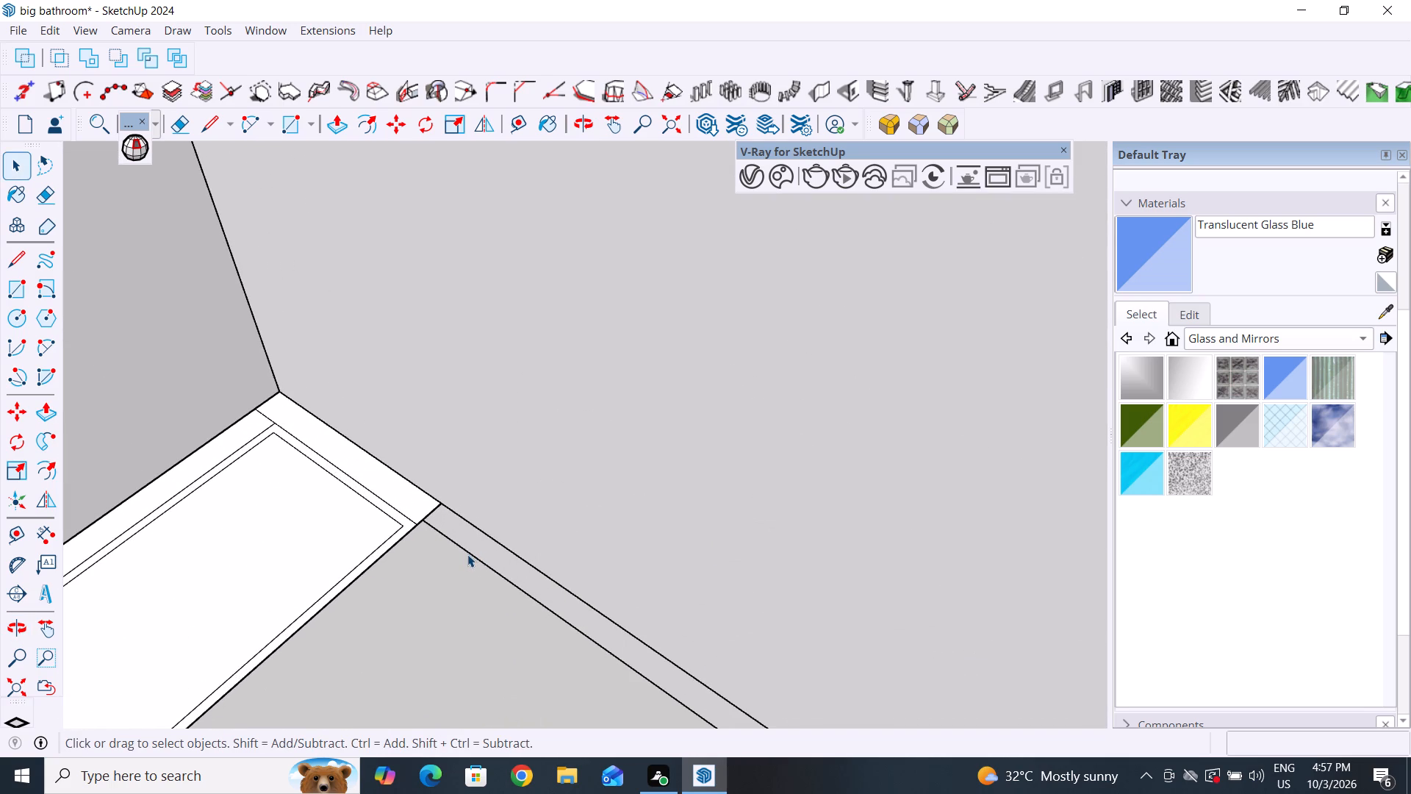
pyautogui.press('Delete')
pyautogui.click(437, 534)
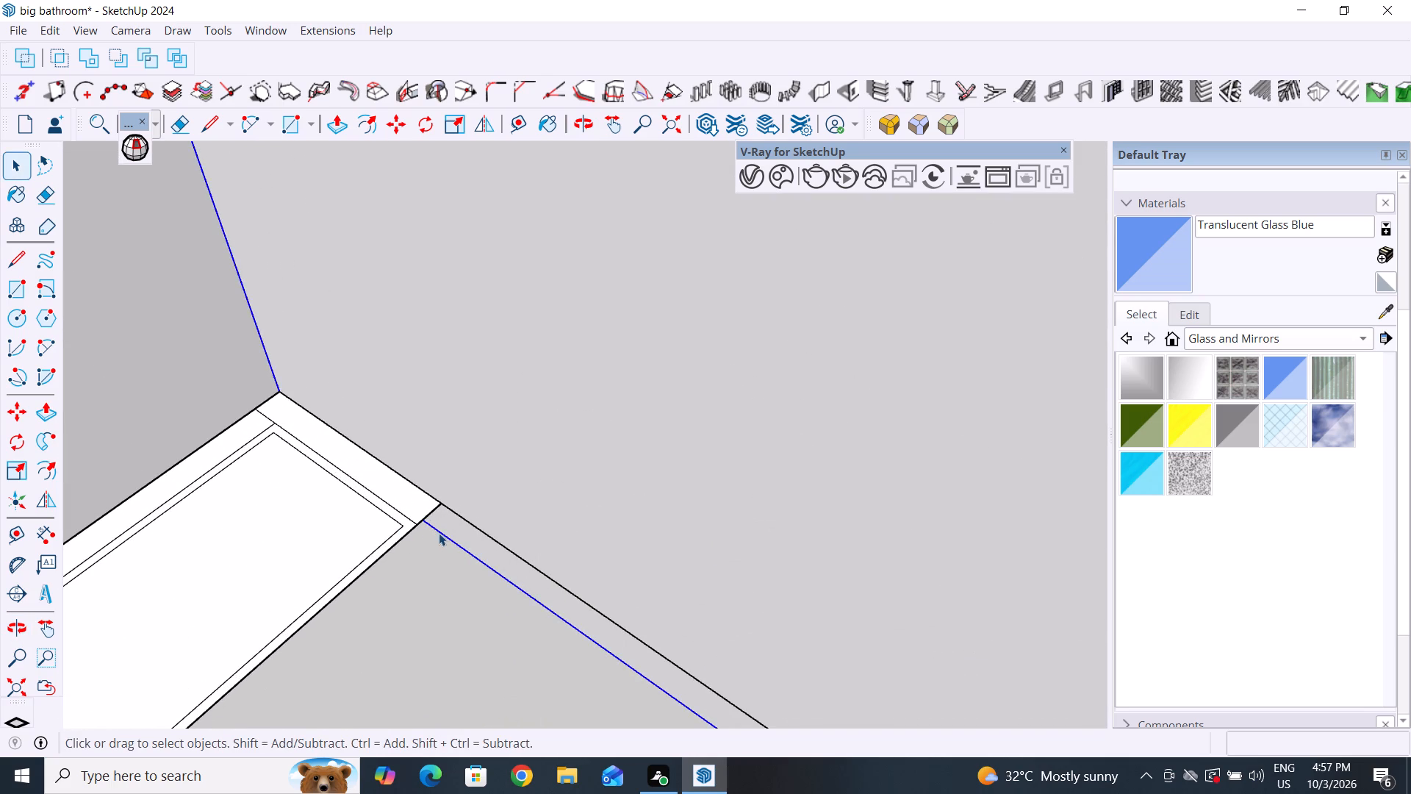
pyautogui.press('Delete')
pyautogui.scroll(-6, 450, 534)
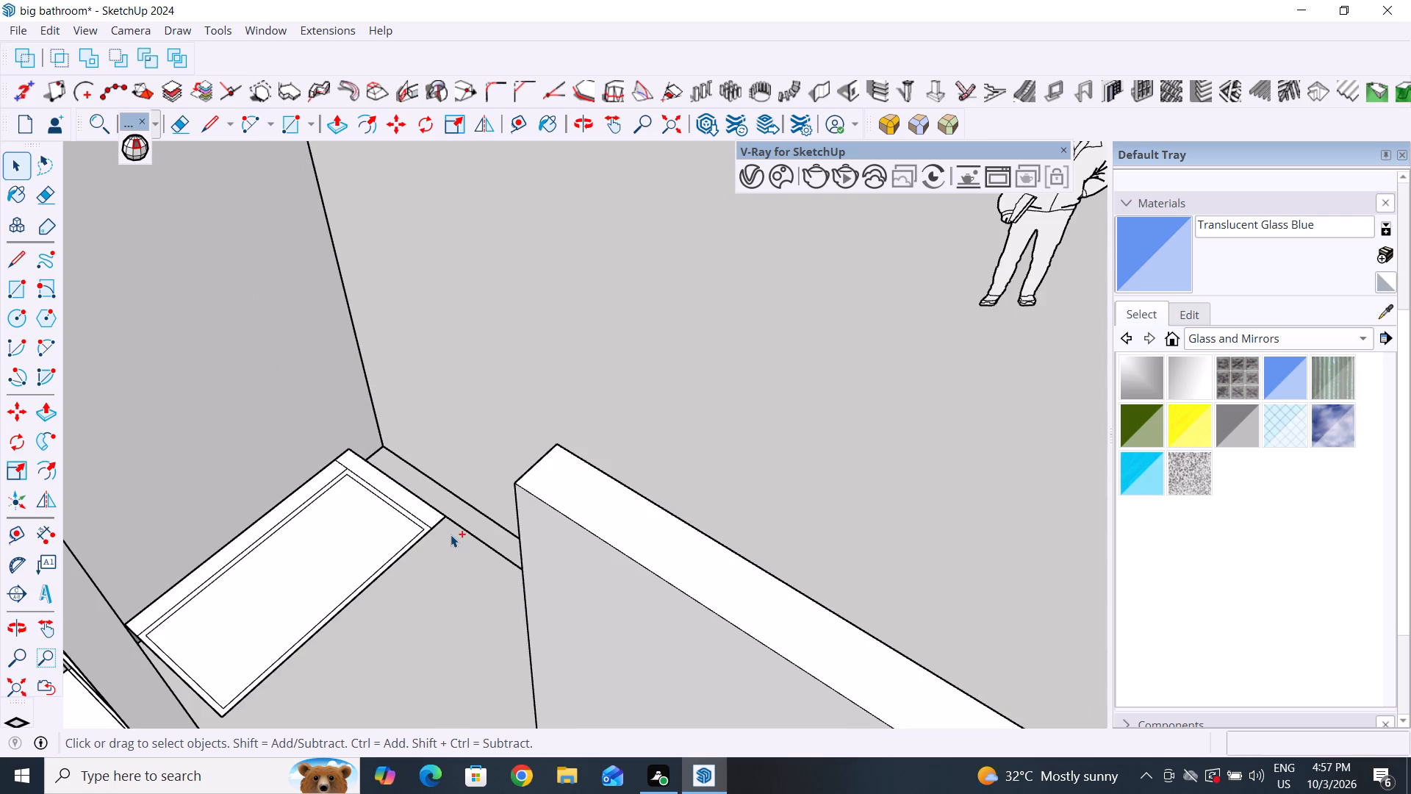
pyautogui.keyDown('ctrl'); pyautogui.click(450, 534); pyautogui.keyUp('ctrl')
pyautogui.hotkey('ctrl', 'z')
# Delete the leftover line crossing the shower floor parallel to the curb edge beside the toilet.
pyautogui.scroll(-6, 450, 534)
pyautogui.moveTo(459, 543); pyautogui.dragTo(332, 632, button='middle')
pyautogui.scroll(2, 556, 543)
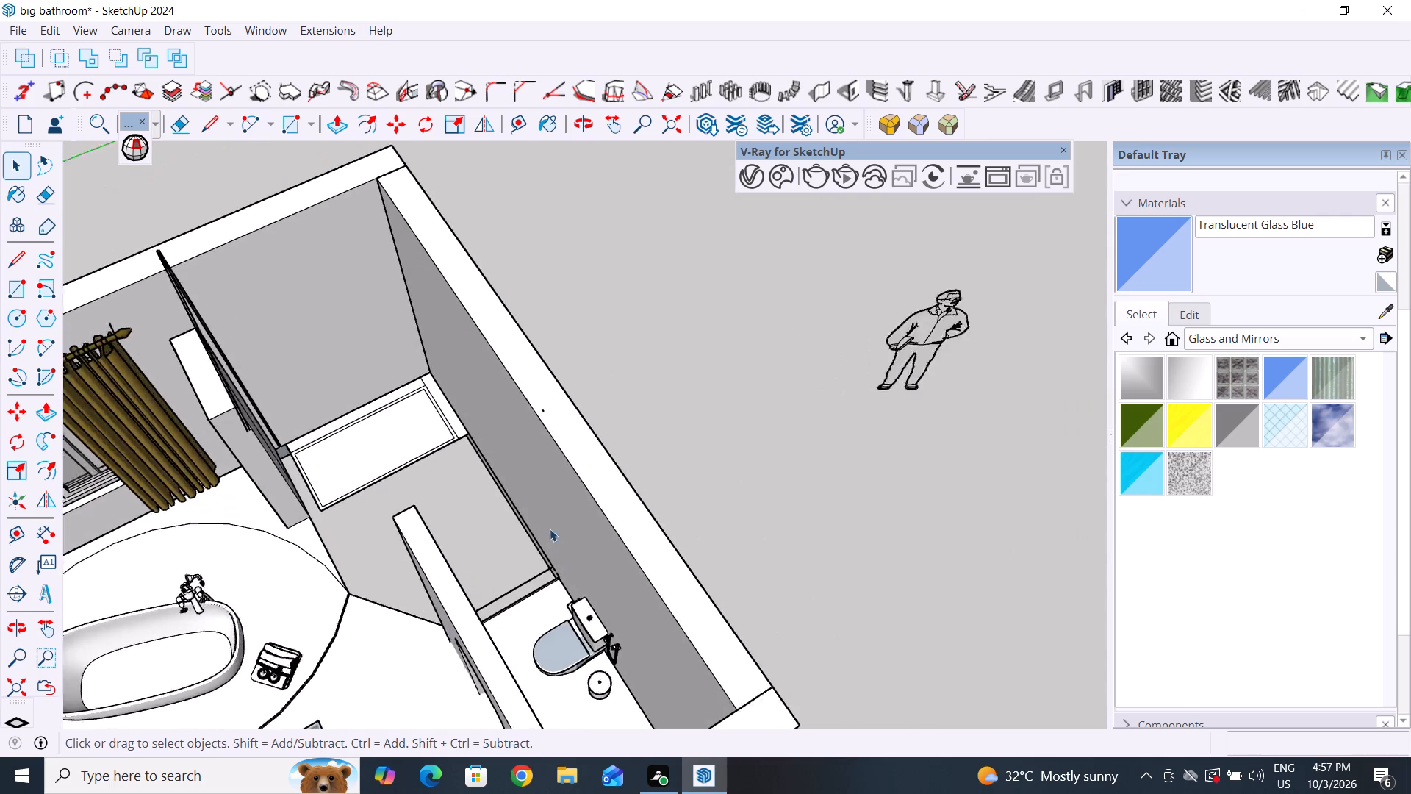
pyautogui.scroll(7, 550, 529)
pyautogui.moveTo(514, 521); pyautogui.dragTo(922, 431, button='middle')
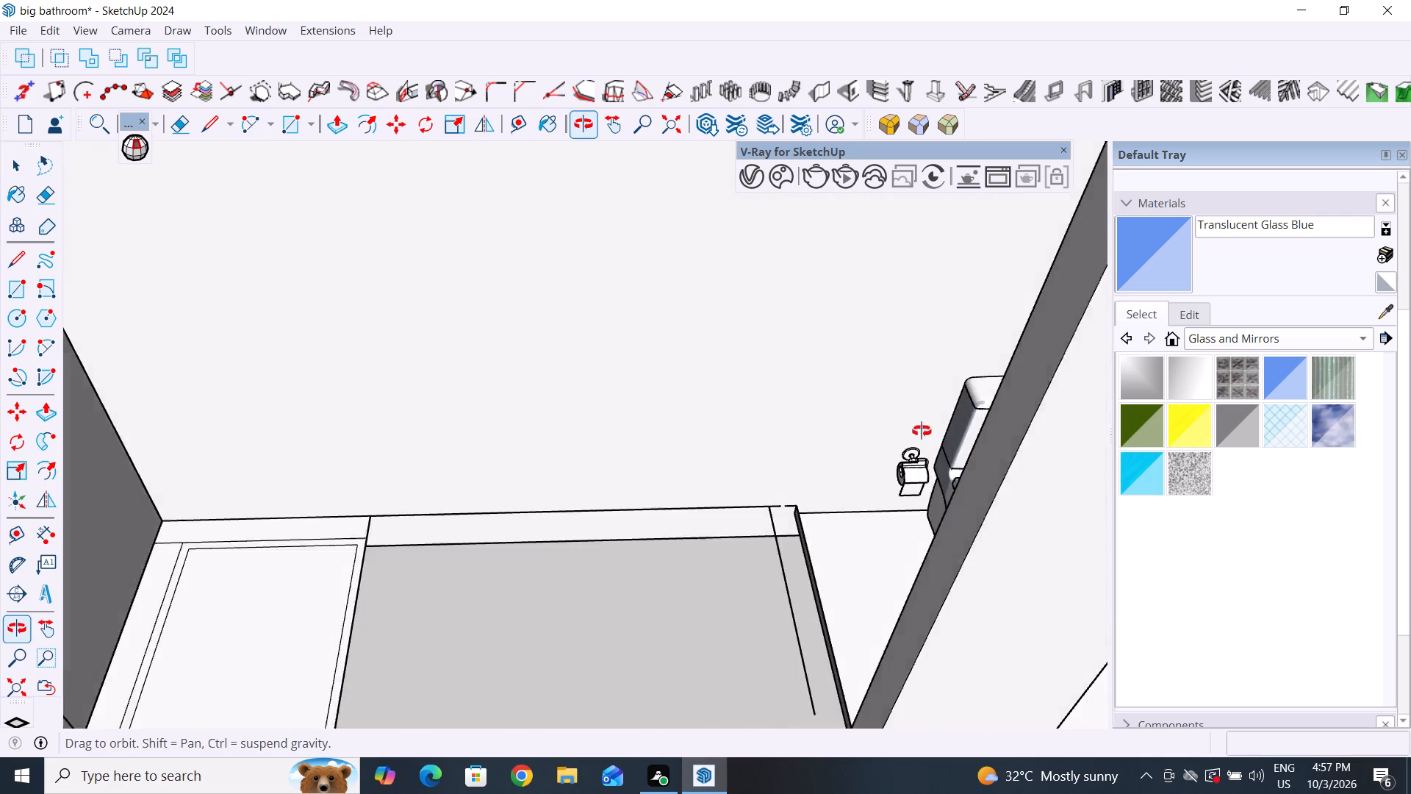
pyautogui.moveTo(922, 431); pyautogui.dragTo(982, 462, button='middle')
pyautogui.scroll(4, 705, 487)
pyautogui.moveTo(706, 515); pyautogui.dragTo(865, 267, button='middle')
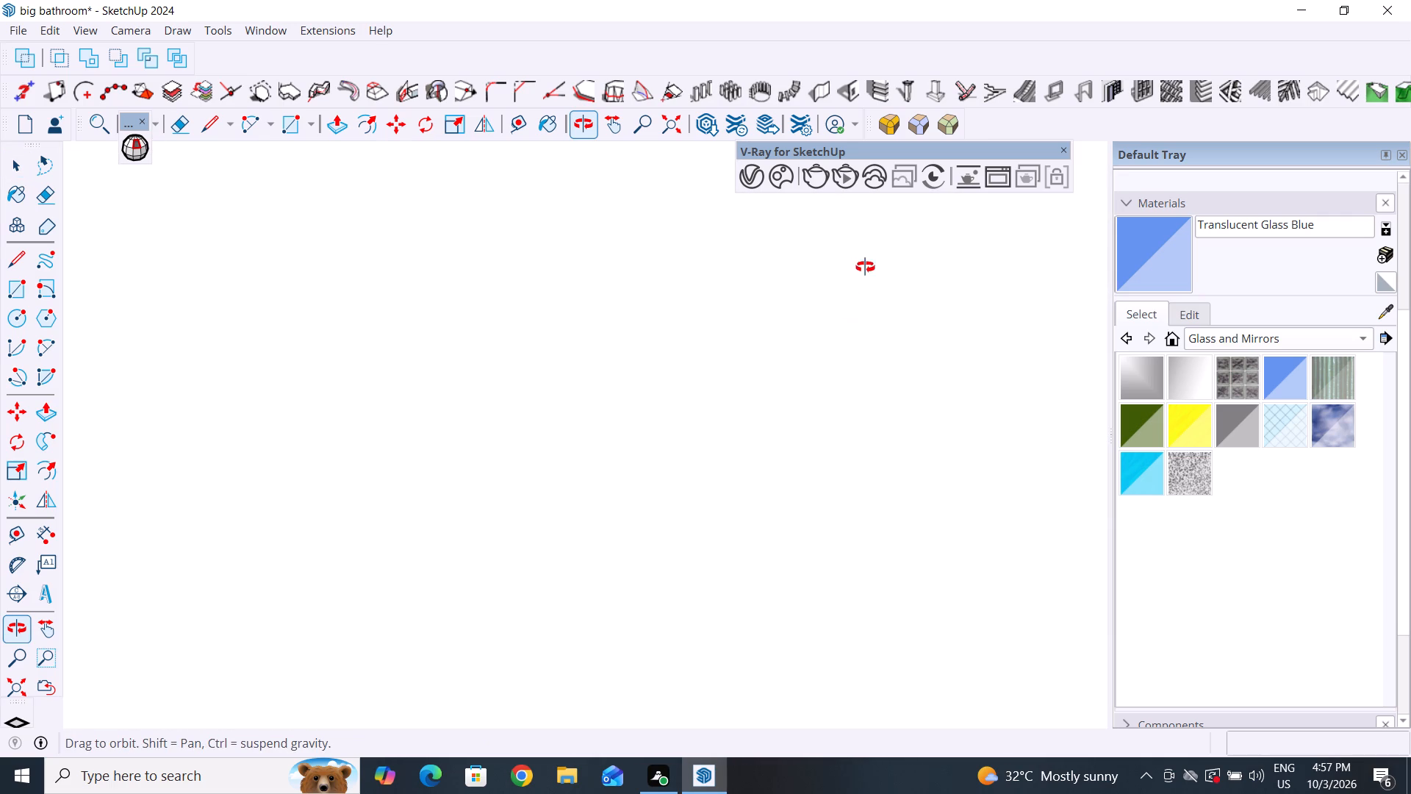
pyautogui.moveTo(865, 267); pyautogui.dragTo(772, 428, button='middle')
pyautogui.scroll(-5, 766, 557)
pyautogui.moveTo(798, 577); pyautogui.dragTo(734, 609, button='middle')
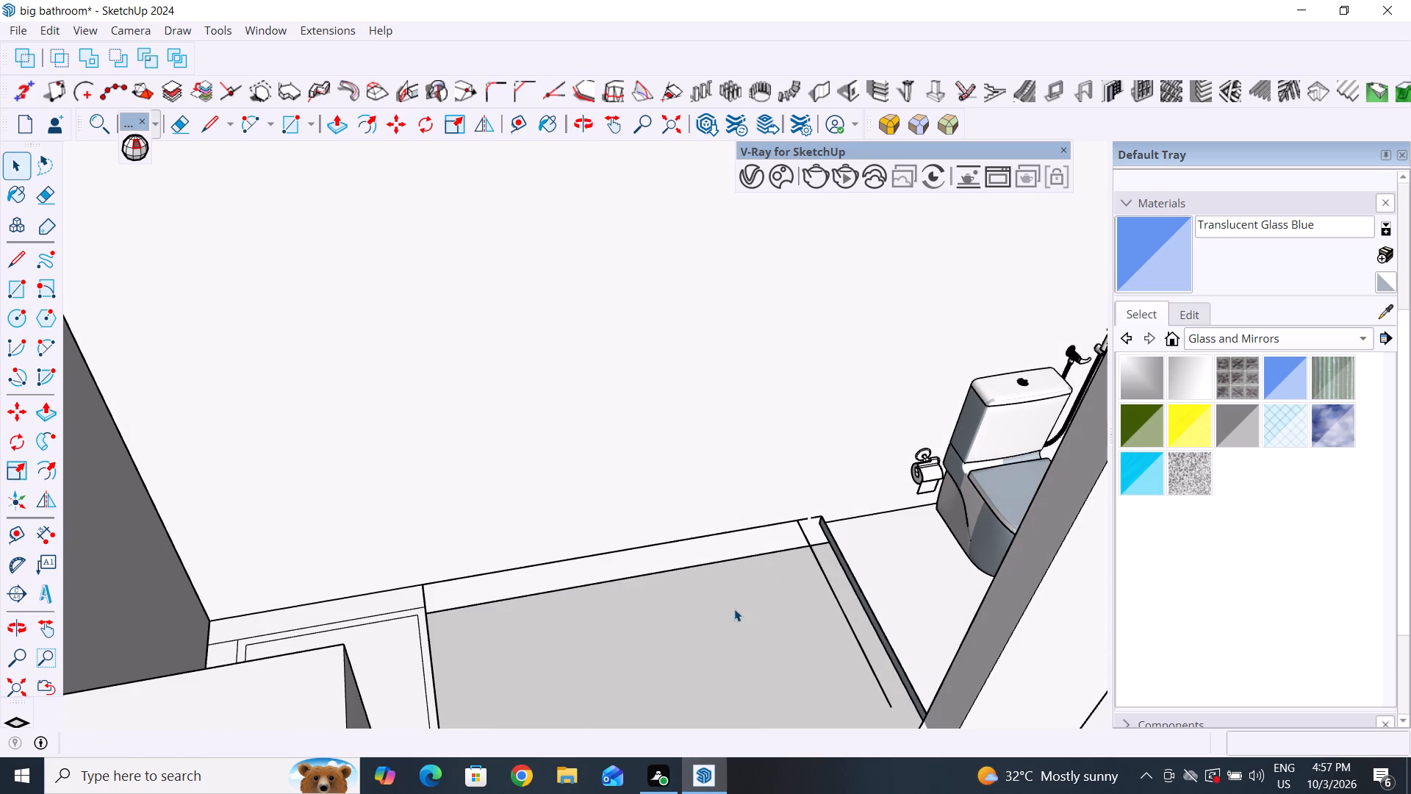
pyautogui.scroll(-4, 822, 556)
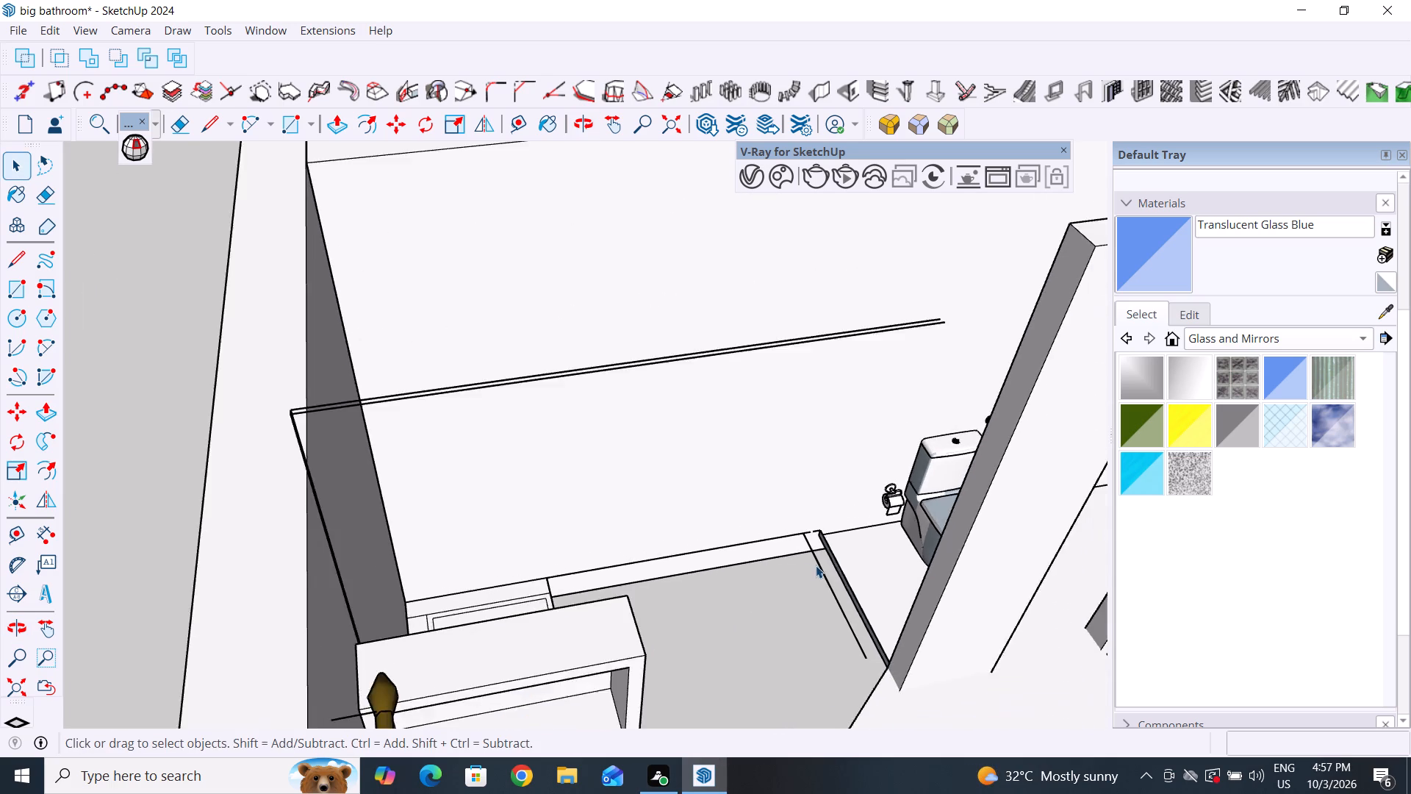
pyautogui.moveTo(808, 572); pyautogui.dragTo(730, 582, button='middle')
pyautogui.scroll(4, 811, 603)
pyautogui.moveTo(816, 608); pyautogui.dragTo(782, 642, button='middle')
pyautogui.scroll(7, 782, 642)
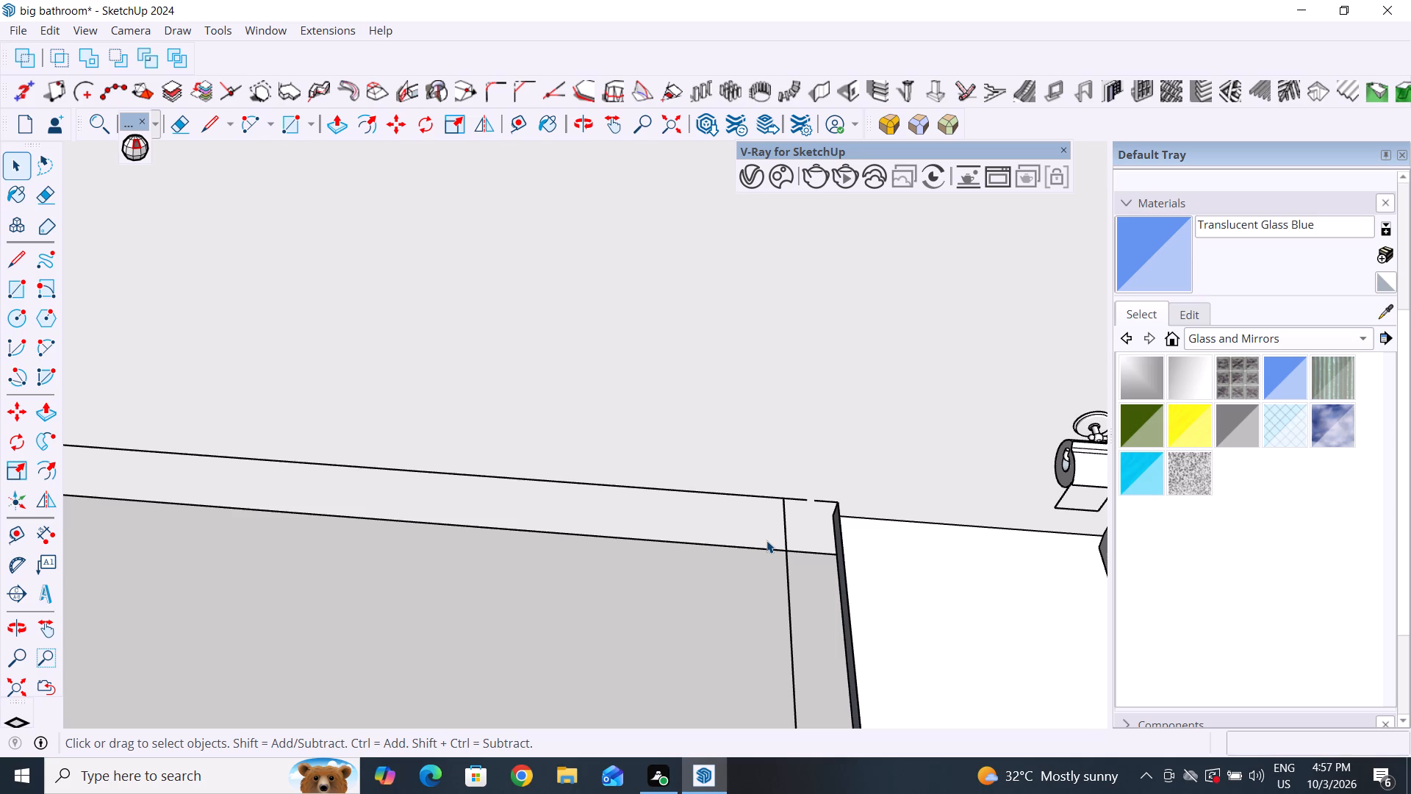
pyautogui.scroll(-3, 766, 540)
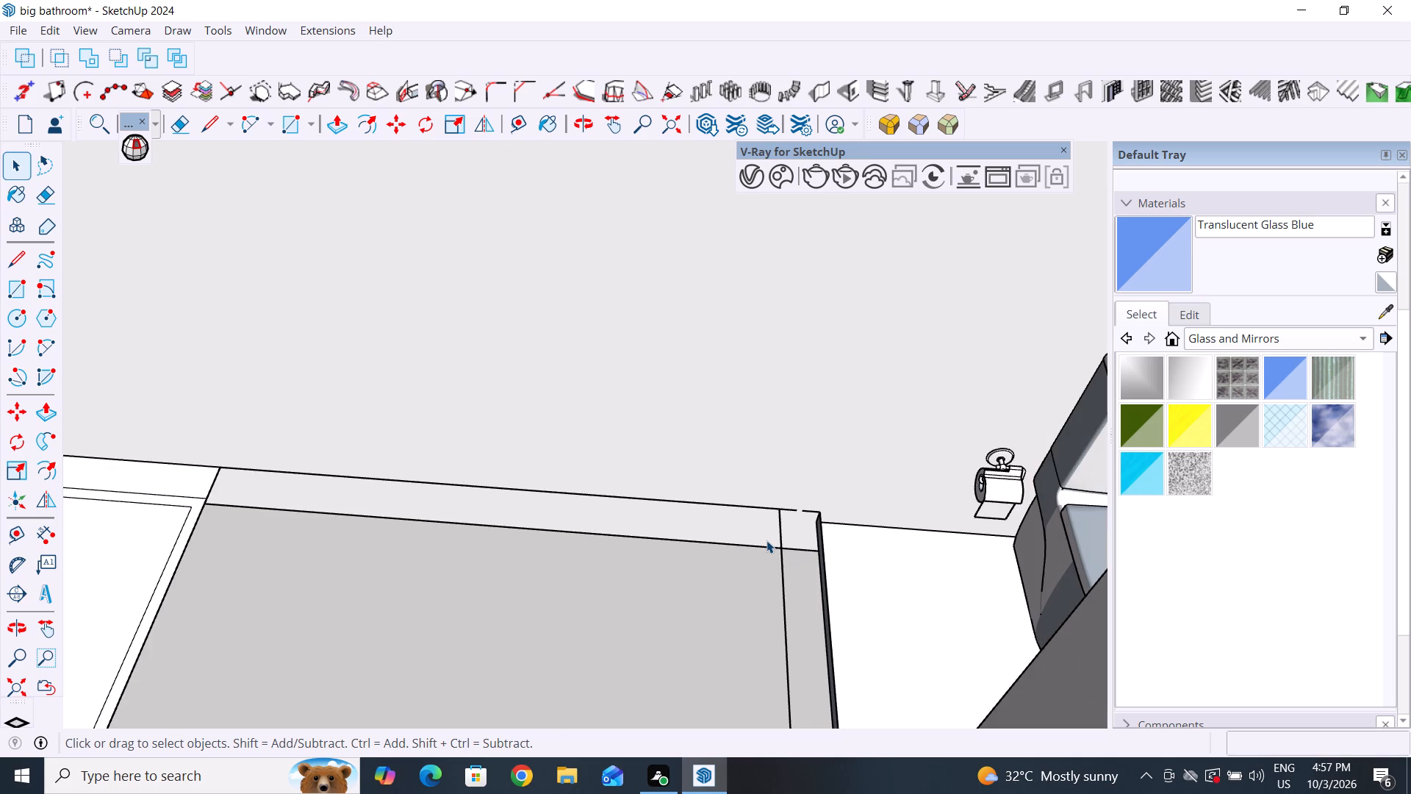
pyautogui.click(784, 597)
pyautogui.press('Delete')
# Examine the cleared shower corner, its floor and the rectangular tray from above and from floor level.
pyautogui.scroll(-3, 784, 597)
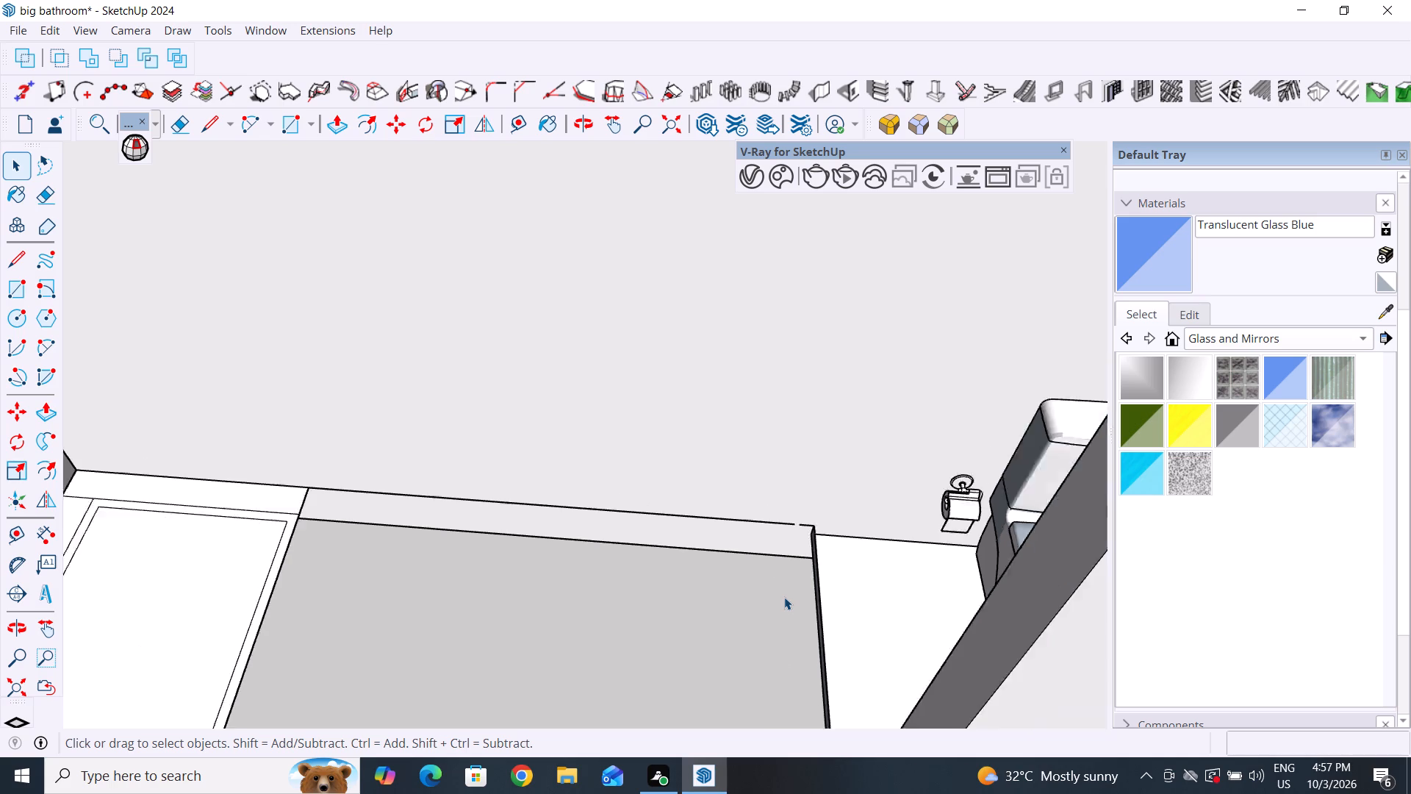
pyautogui.scroll(-3, 784, 597)
pyautogui.moveTo(784, 597); pyautogui.dragTo(533, 468, button='middle')
pyautogui.scroll(-1, 625, 496)
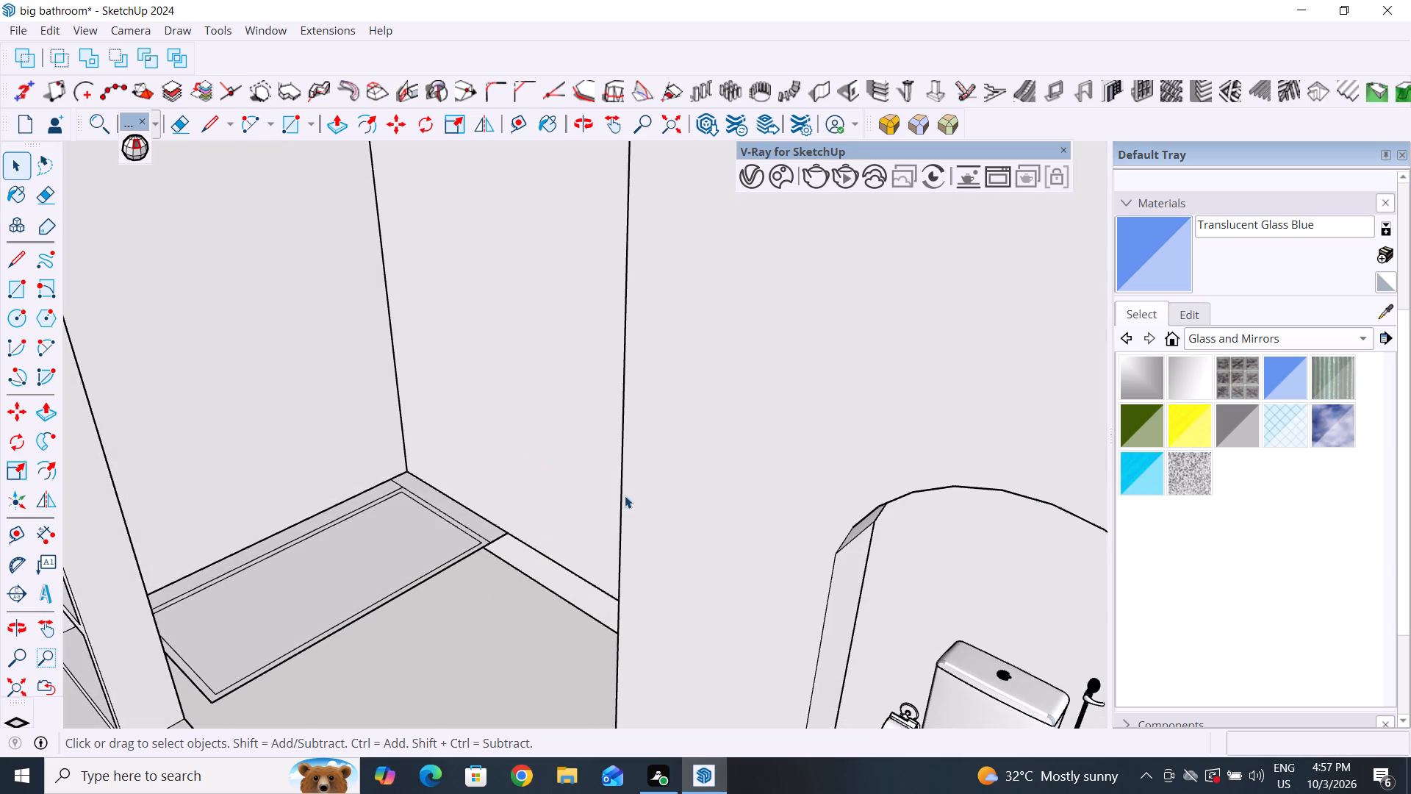
pyautogui.scroll(-4, 625, 496)
pyautogui.moveTo(486, 623); pyautogui.dragTo(547, 546, button='middle')
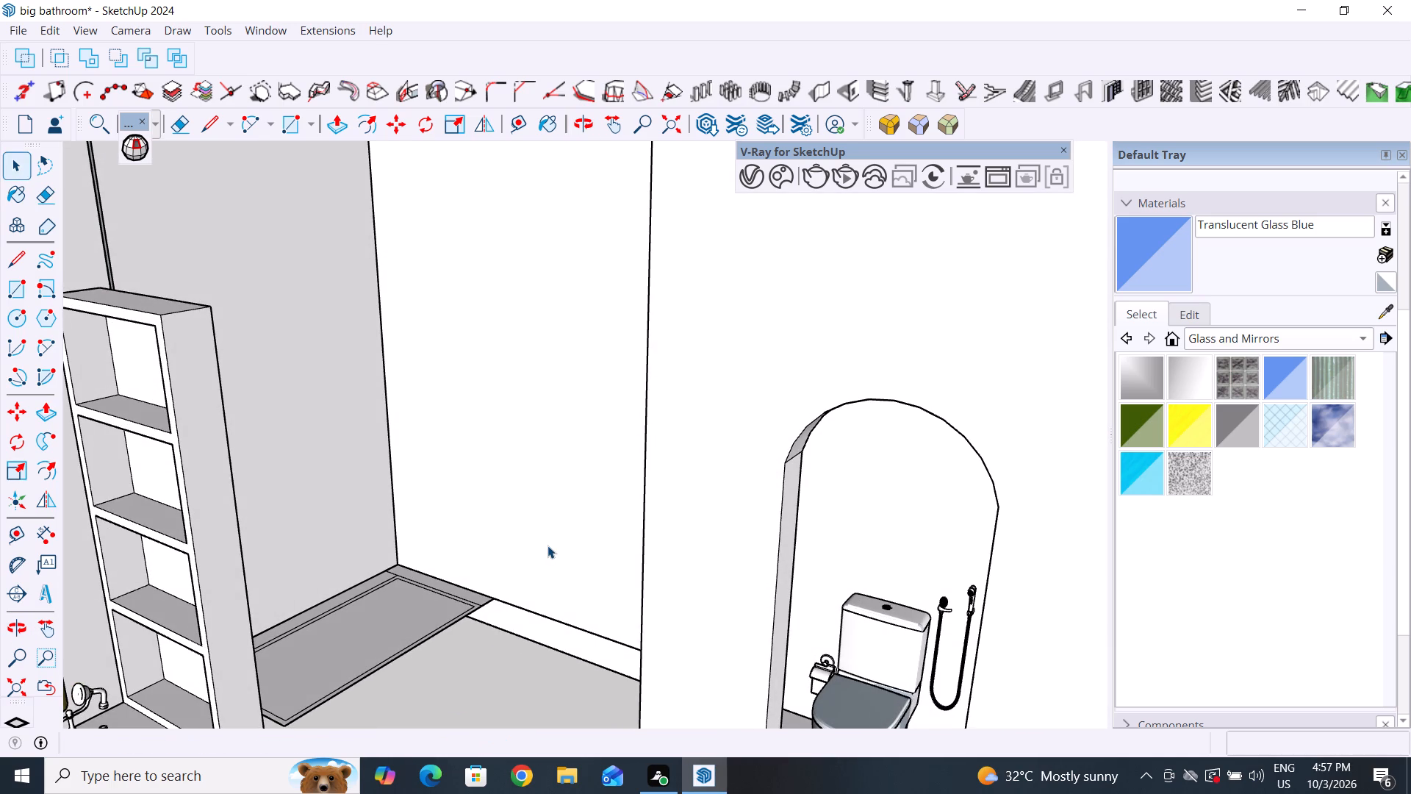
pyautogui.scroll(-2, 547, 546)
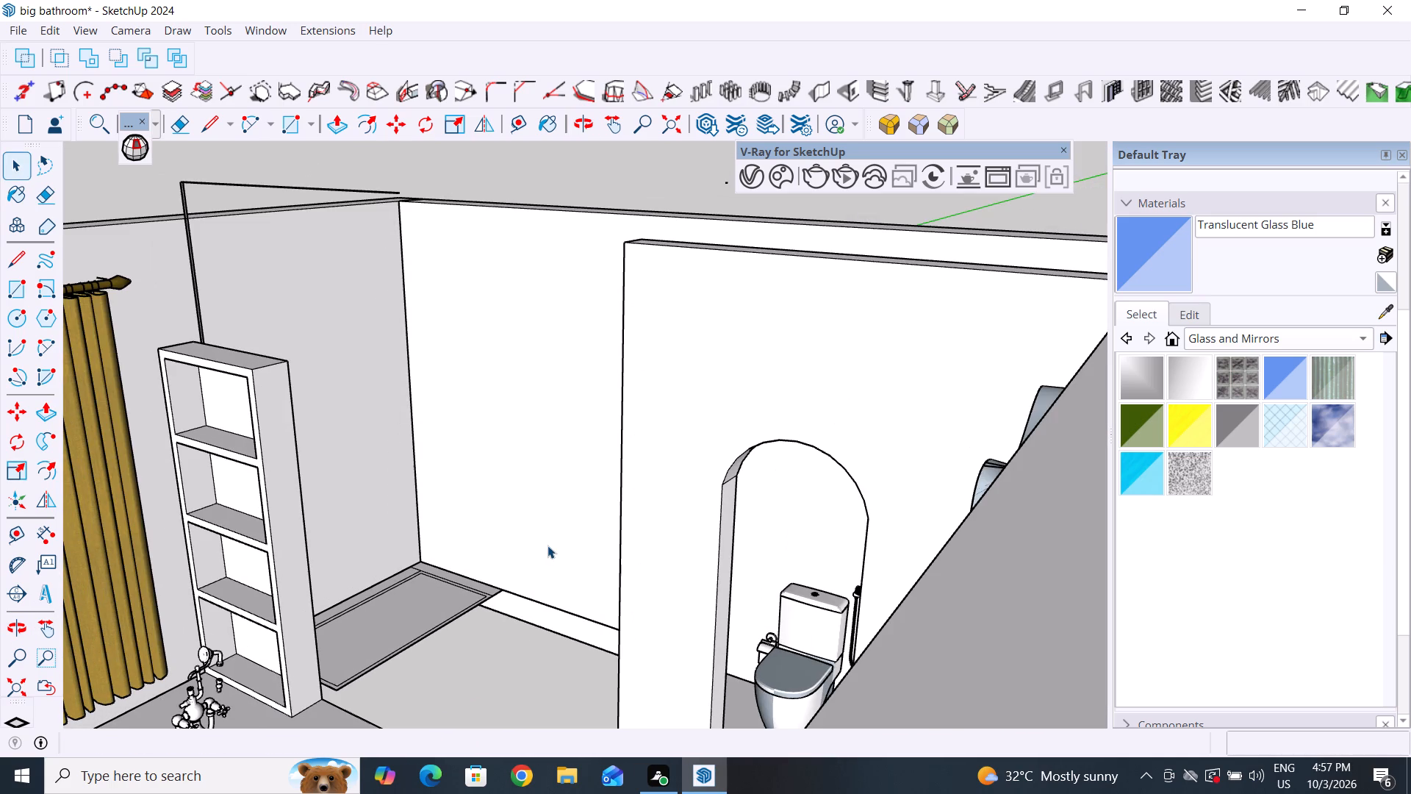
pyautogui.scroll(-4, 547, 546)
pyautogui.moveTo(547, 552); pyautogui.dragTo(467, 671, button='middle')
pyautogui.scroll(5, 466, 531)
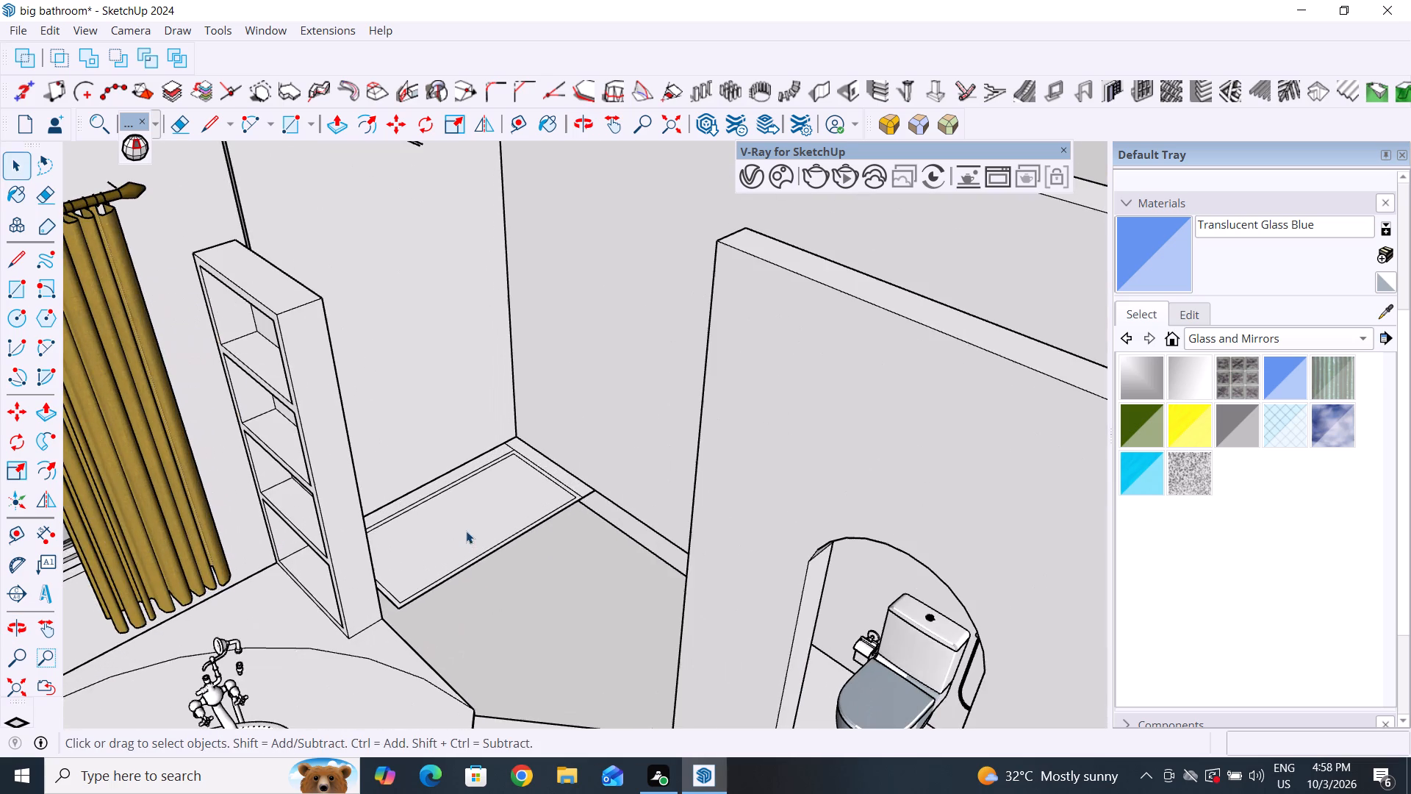
pyautogui.moveTo(491, 551); pyautogui.dragTo(616, 420, button='middle')
pyautogui.scroll(3, 536, 661)
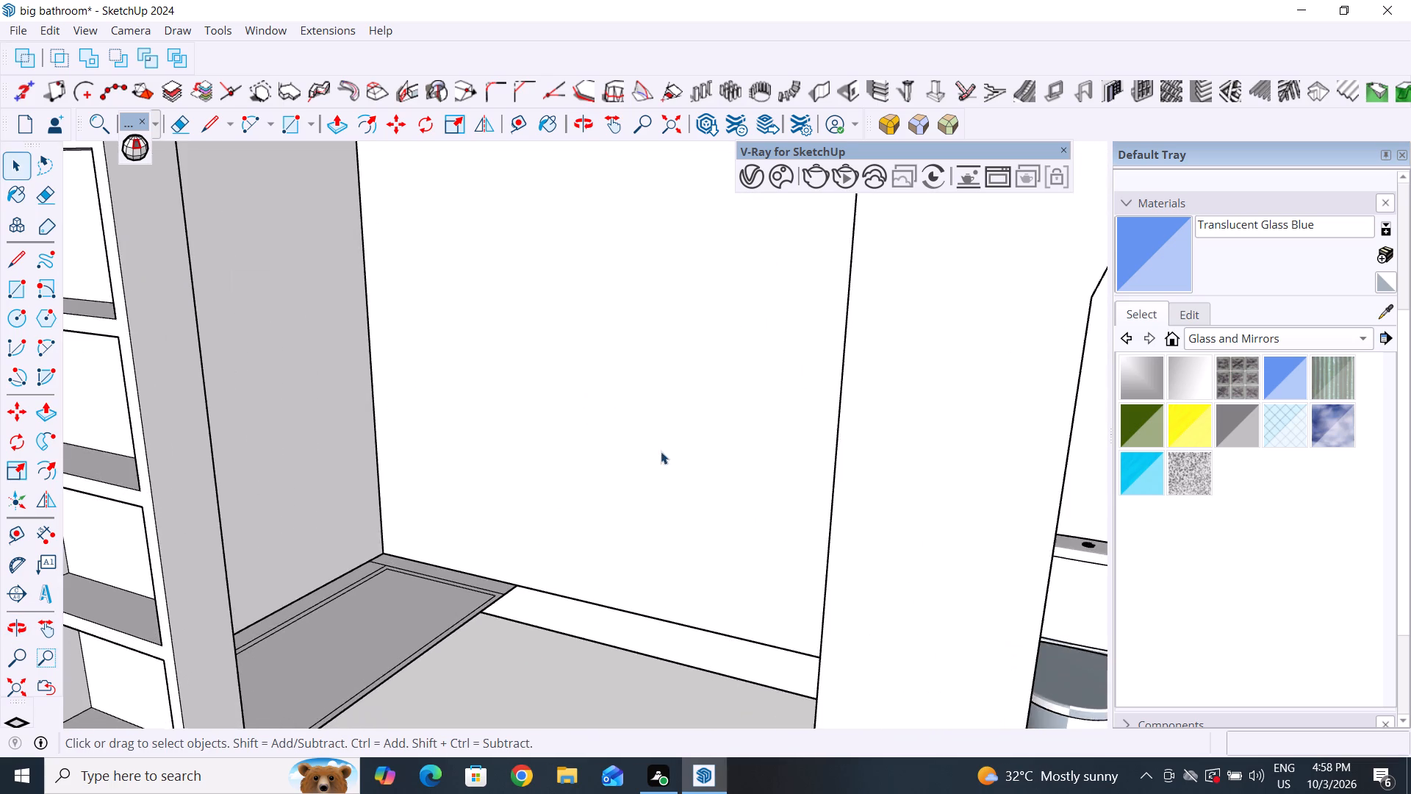
pyautogui.scroll(-4, 679, 415)
pyautogui.moveTo(587, 599); pyautogui.dragTo(529, 485, button='middle')
pyautogui.scroll(3, 595, 660)
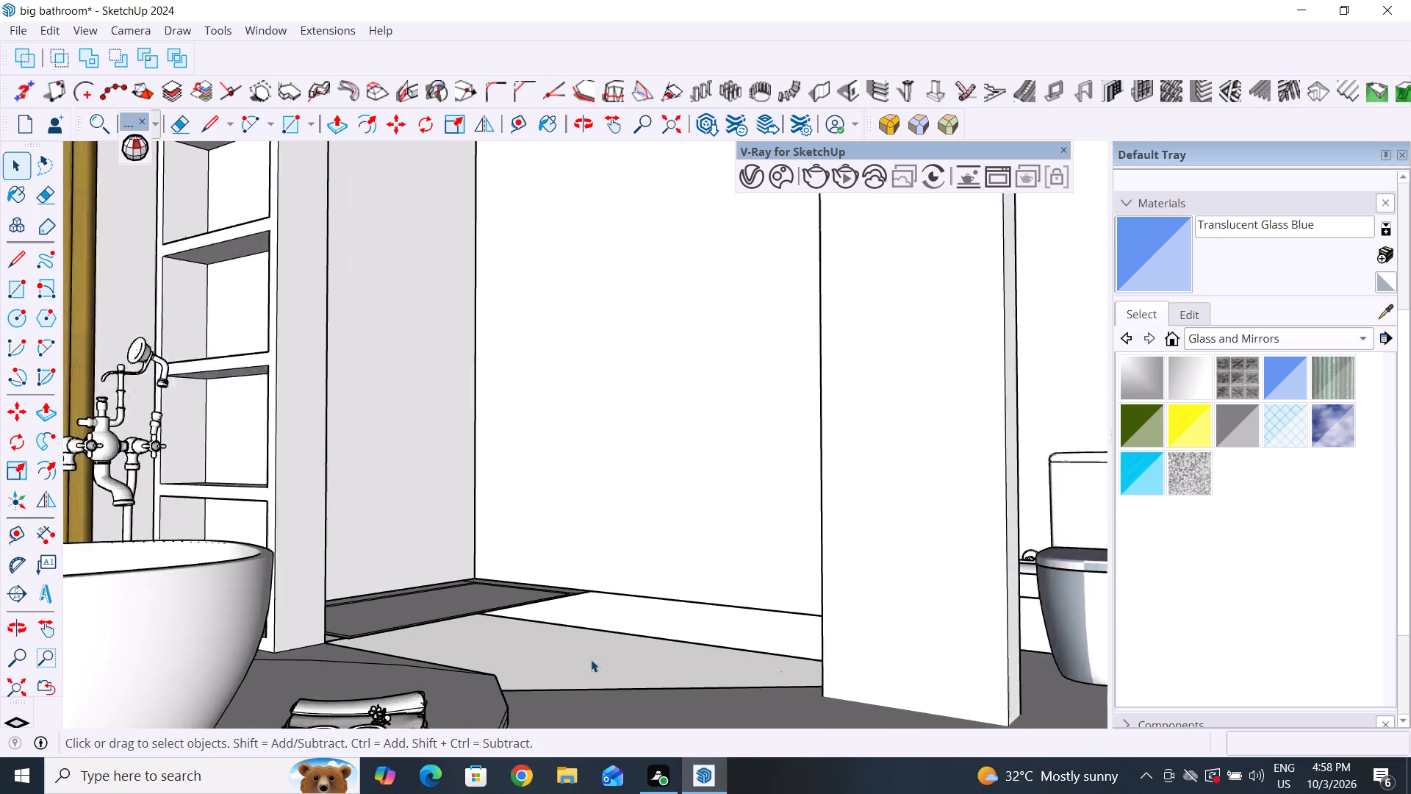
pyautogui.scroll(2, 591, 659)
pyautogui.moveTo(586, 615); pyautogui.dragTo(500, 590, button='middle')
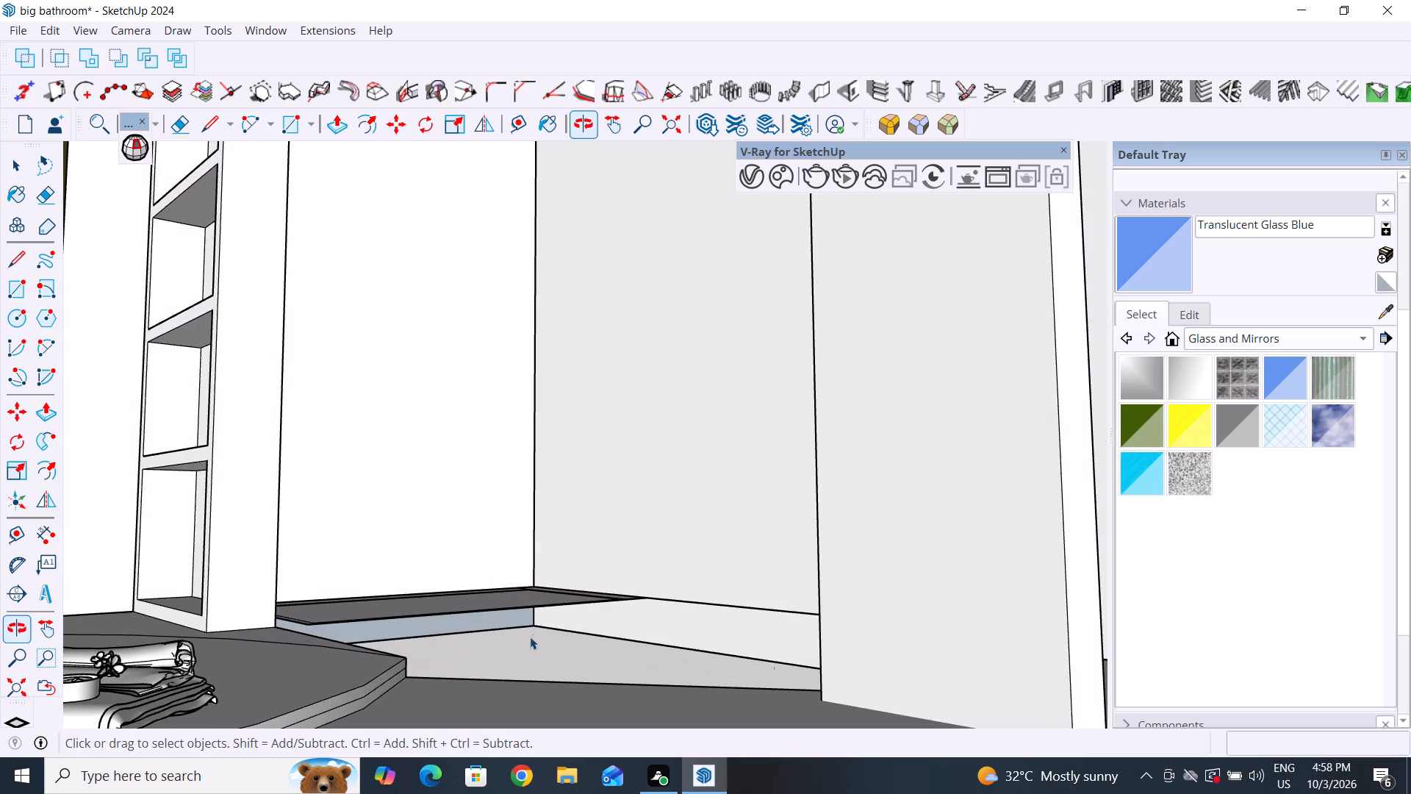
# Delete the rectangular shower tray's top face and the rim edges around its front corner.
pyautogui.moveTo(533, 644); pyautogui.dragTo(569, 793, button='middle')
pyautogui.moveTo(583, 648); pyautogui.dragTo(487, 744, button='middle')
pyautogui.moveTo(518, 571); pyautogui.dragTo(485, 626, button='middle')
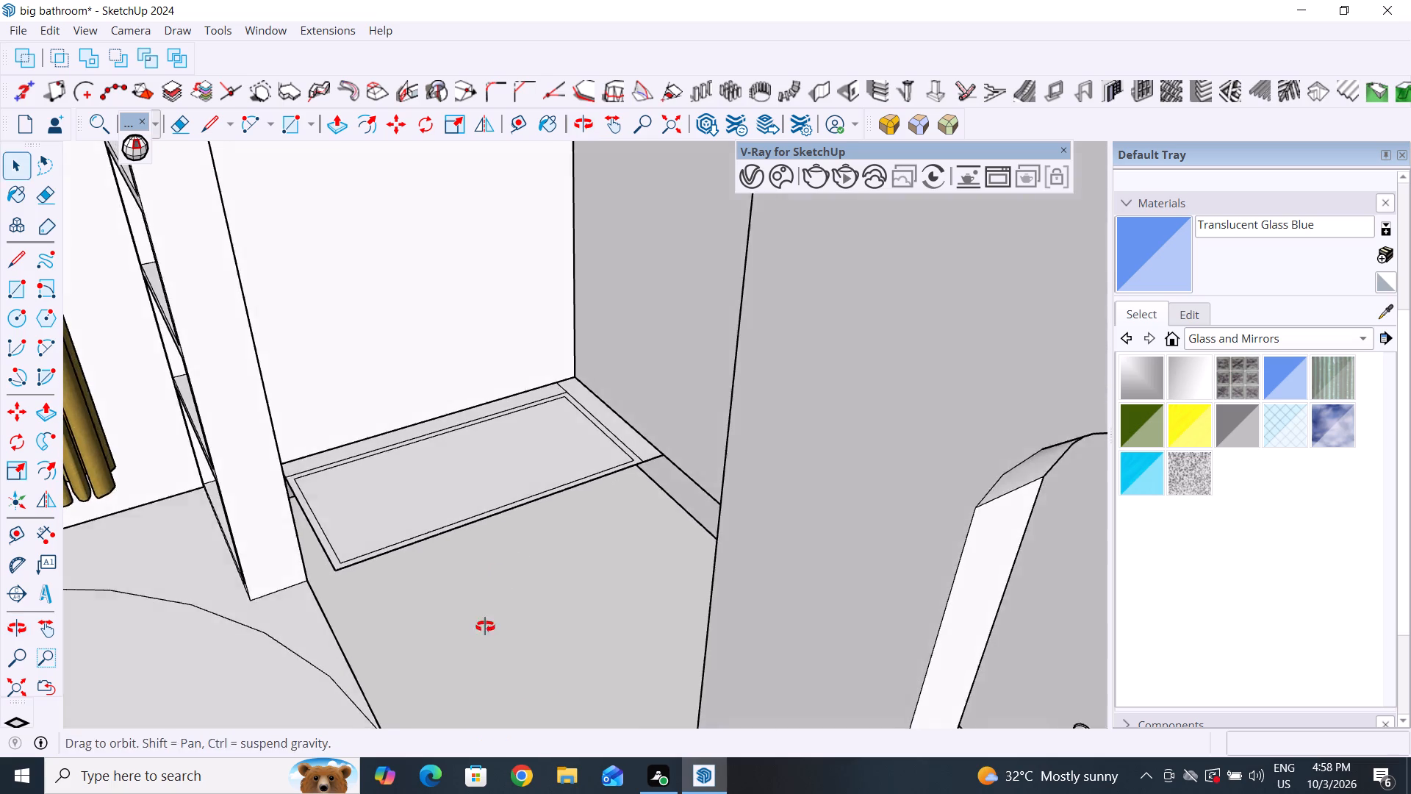
pyautogui.moveTo(485, 626); pyautogui.dragTo(446, 664, button='middle')
pyautogui.click(468, 424)
pyautogui.press('Delete')
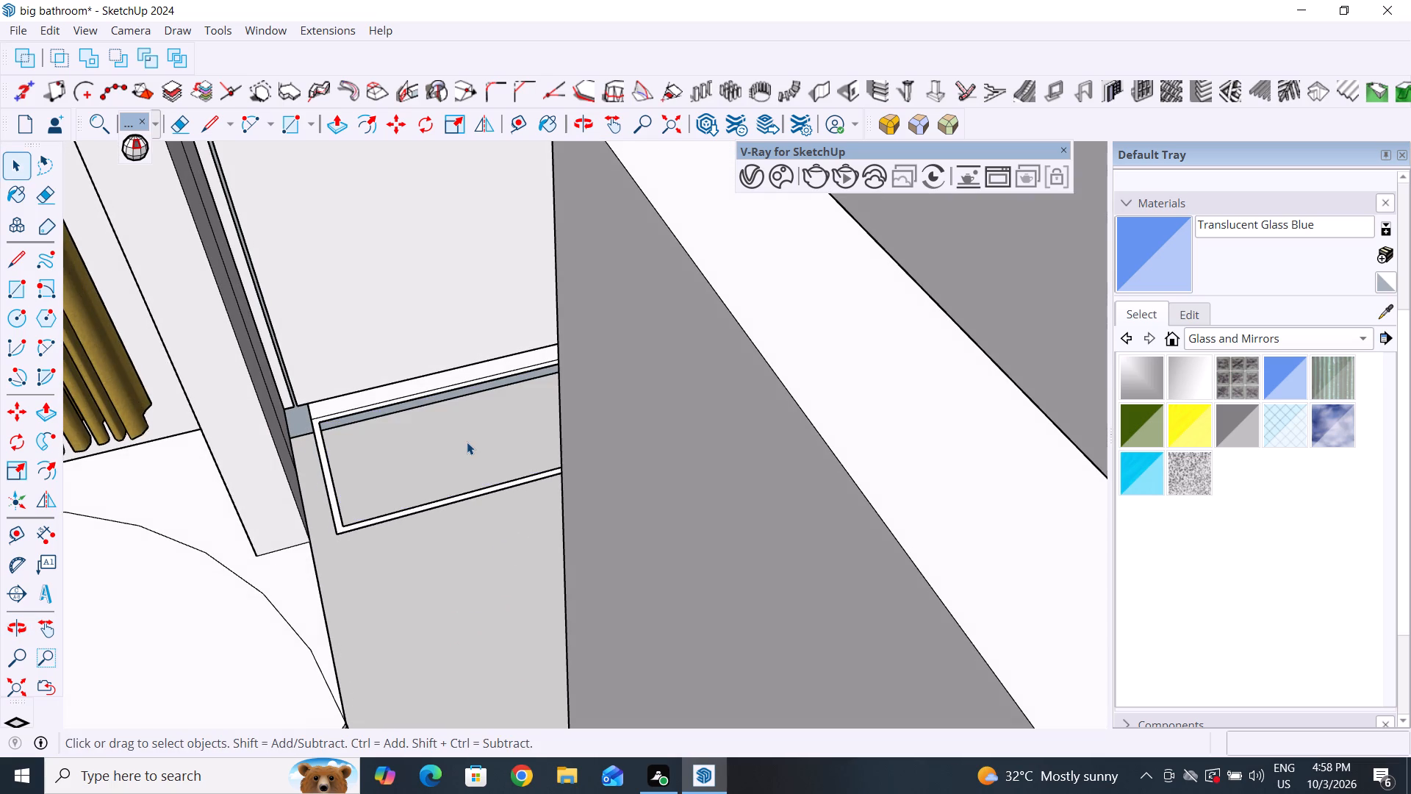
pyautogui.moveTo(402, 458); pyautogui.dragTo(331, 548)
pyautogui.moveTo(331, 548); pyautogui.dragTo(329, 548)
pyautogui.press('Delete')
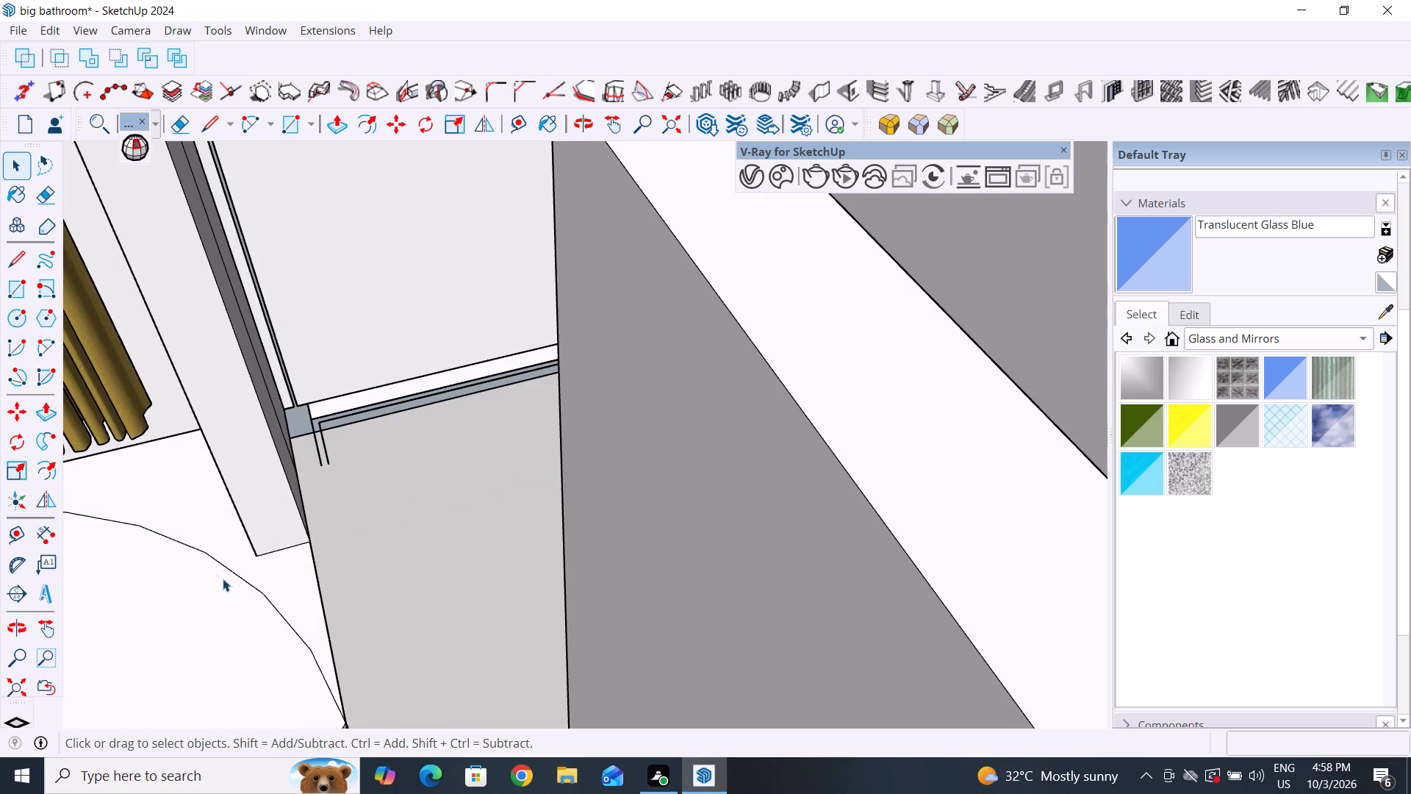
# Delete the white ledge face left from the tray along the short back wall of the shower.
pyautogui.moveTo(463, 437); pyautogui.dragTo(386, 583, button='middle')
pyautogui.scroll(-4, 402, 522)
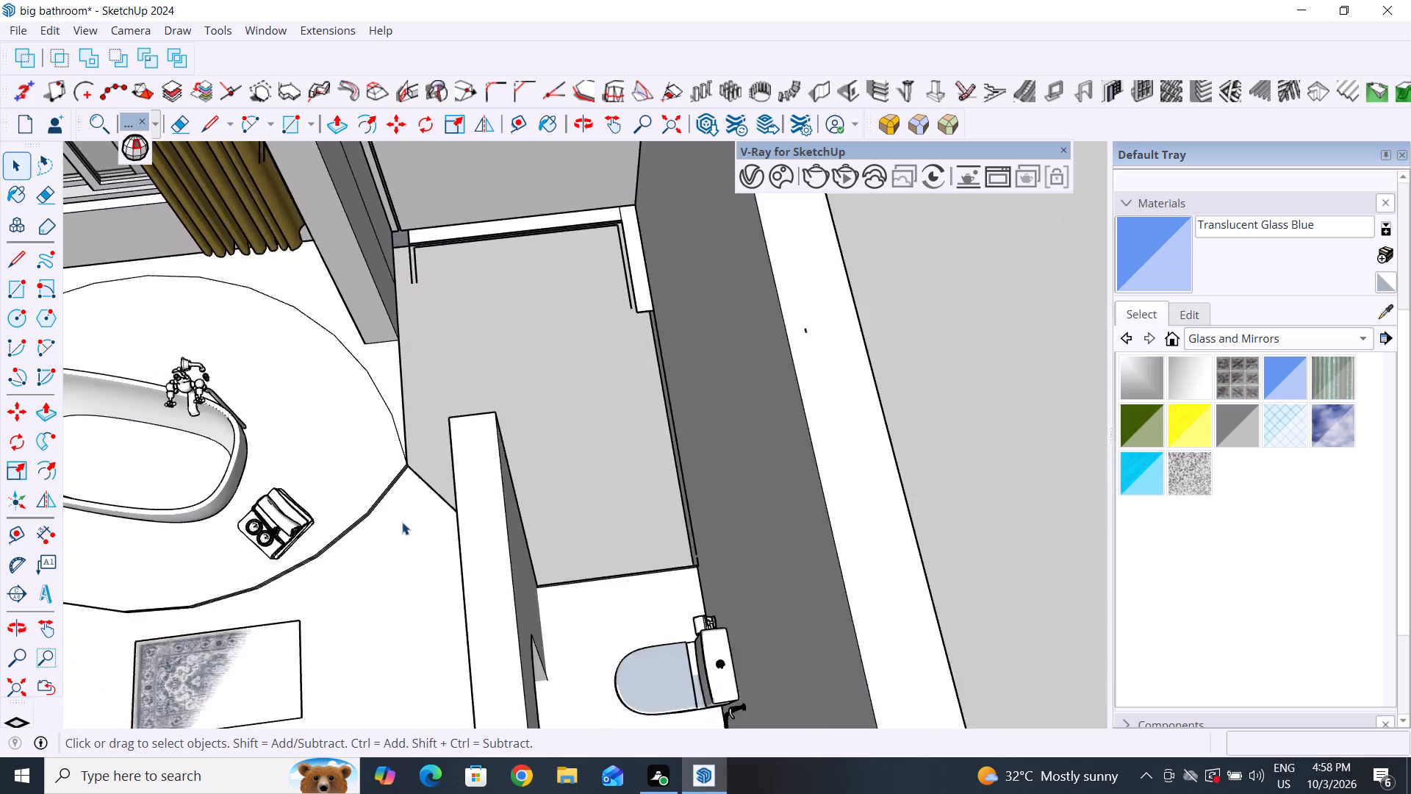
pyautogui.scroll(-5, 402, 522)
pyautogui.scroll(13, 420, 328)
pyautogui.click(417, 325)
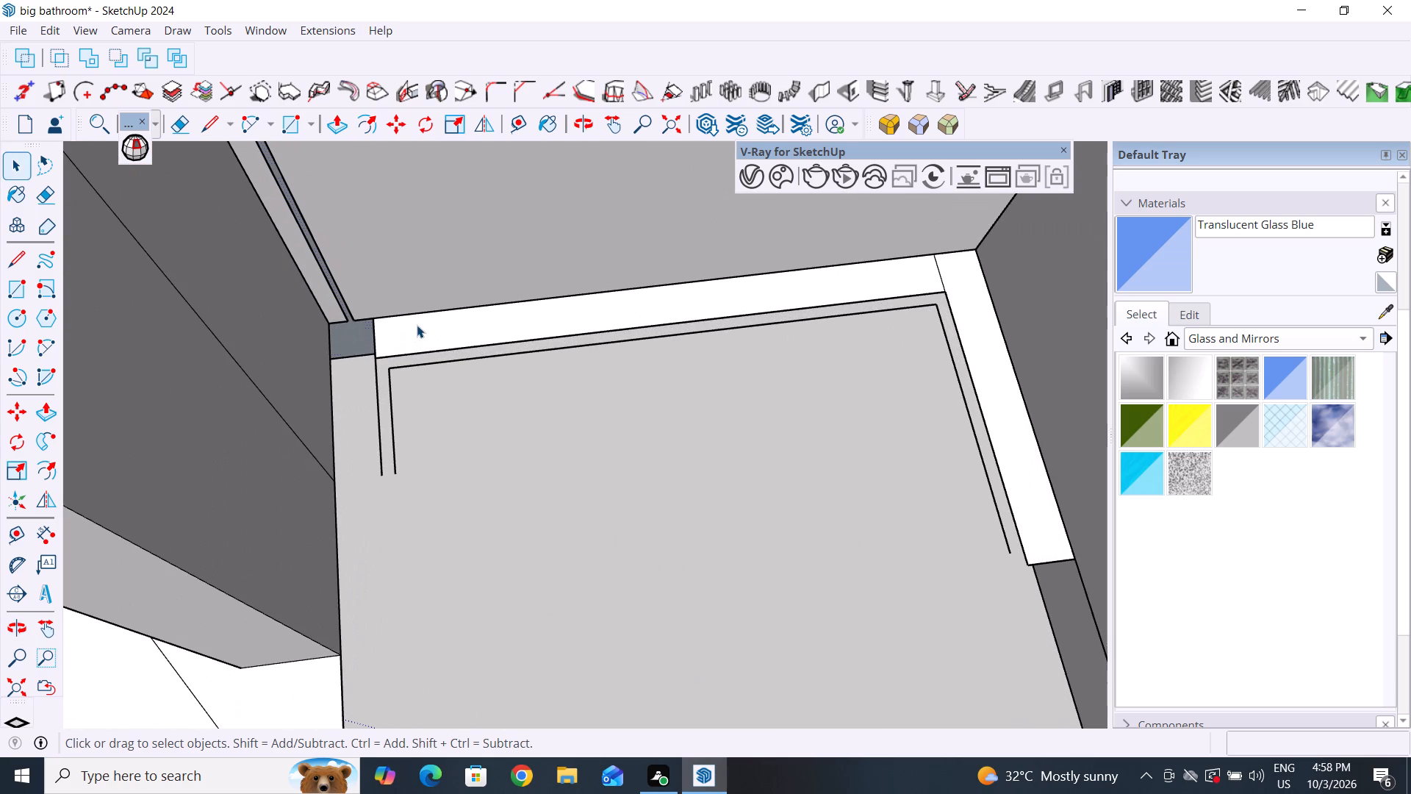
pyautogui.click(556, 472)
pyautogui.scroll(3, 436, 360)
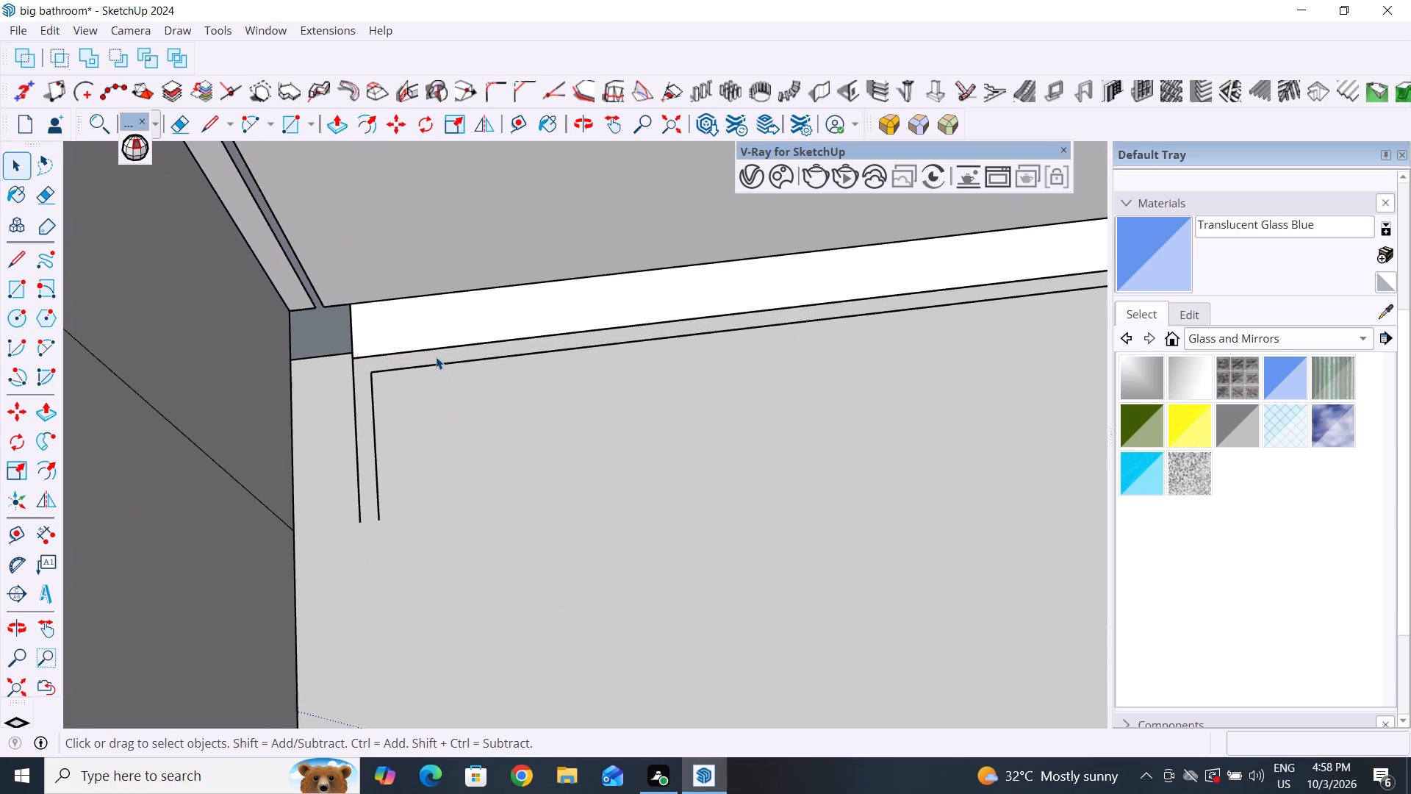
pyautogui.scroll(1, 436, 357)
pyautogui.click(451, 335)
pyautogui.press('Delete')
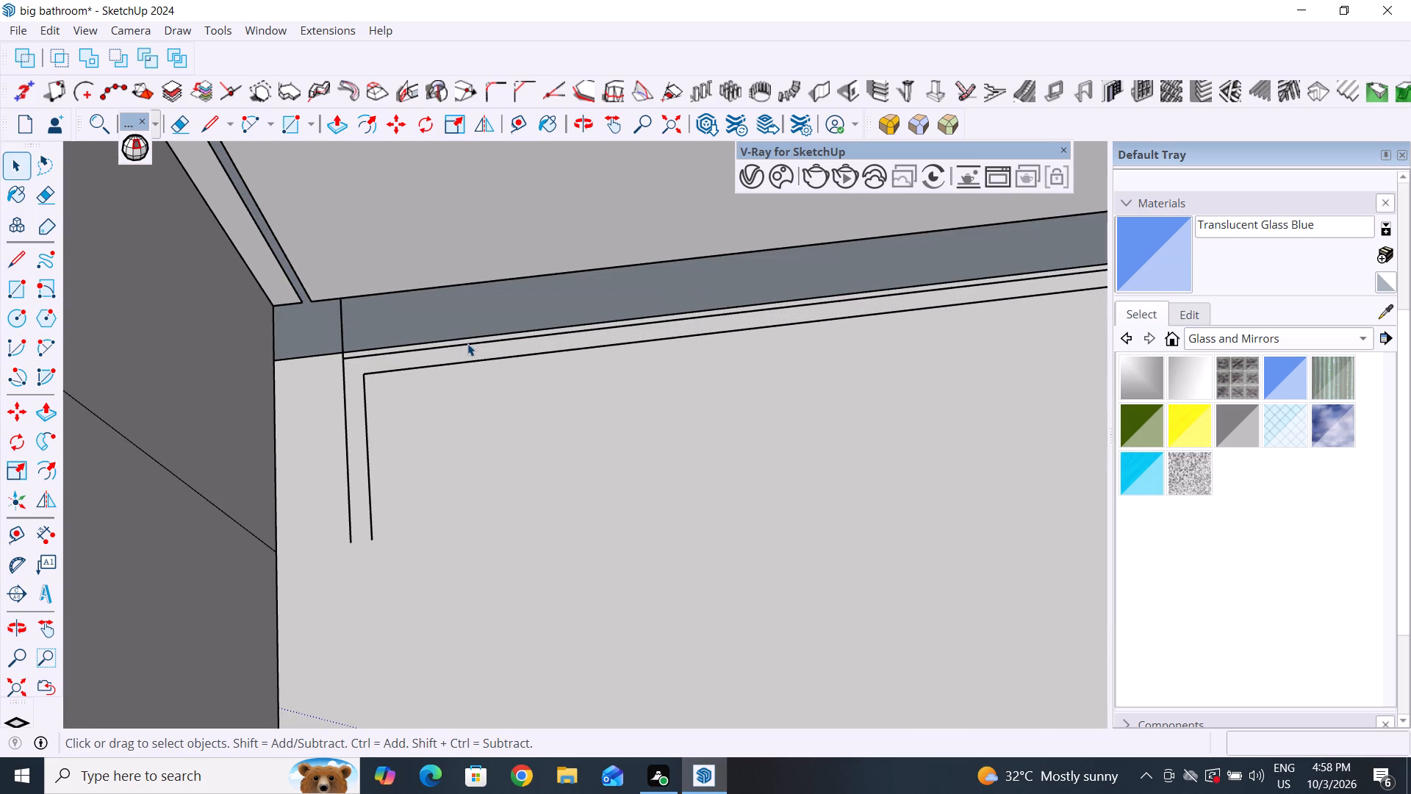
# Delete the leftover tray outline edges along the short back wall and at the corner nearest the shelf unit.
pyautogui.moveTo(514, 505); pyautogui.dragTo(450, 349, button='middle')
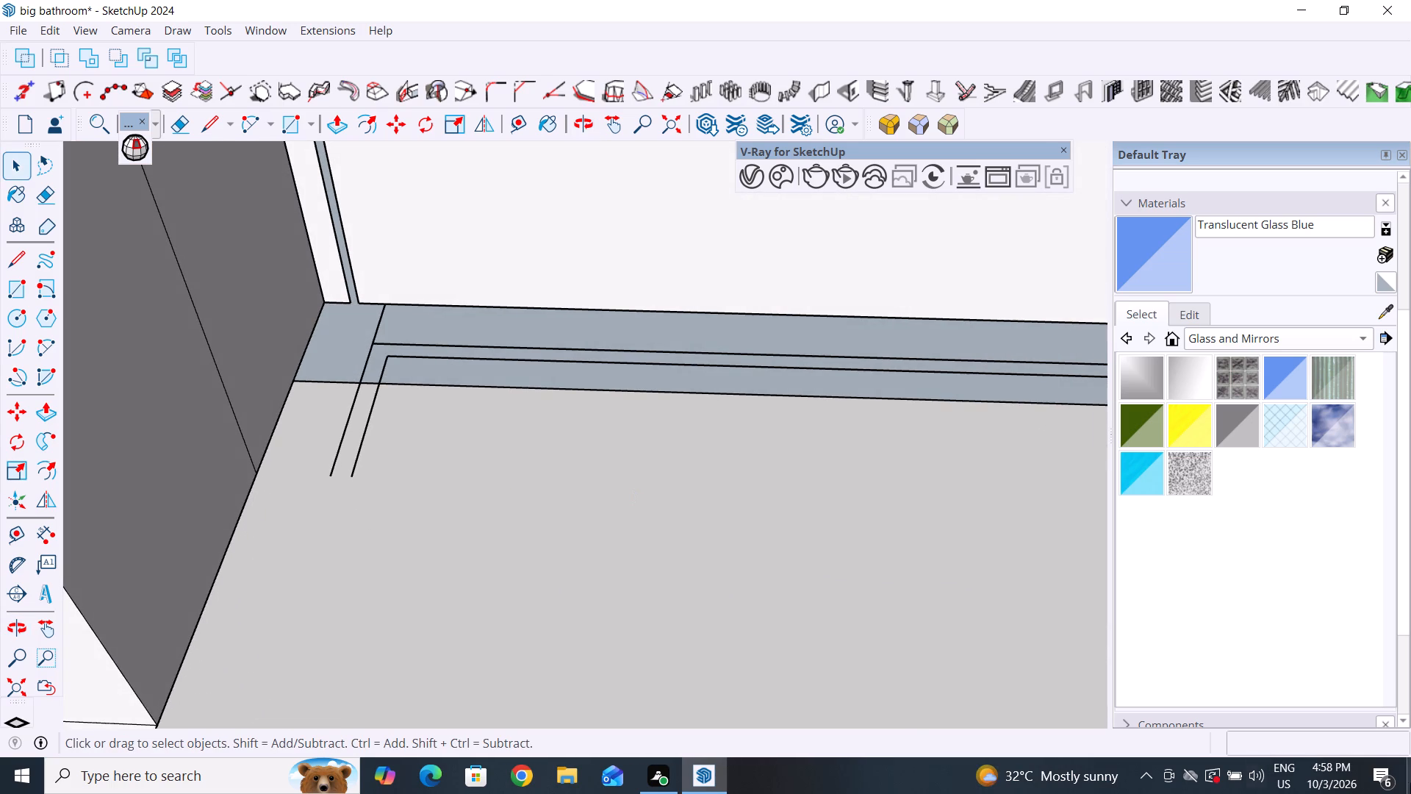
pyautogui.moveTo(405, 412); pyautogui.dragTo(386, 480, button='middle')
pyautogui.moveTo(401, 367); pyautogui.dragTo(390, 472, button='middle')
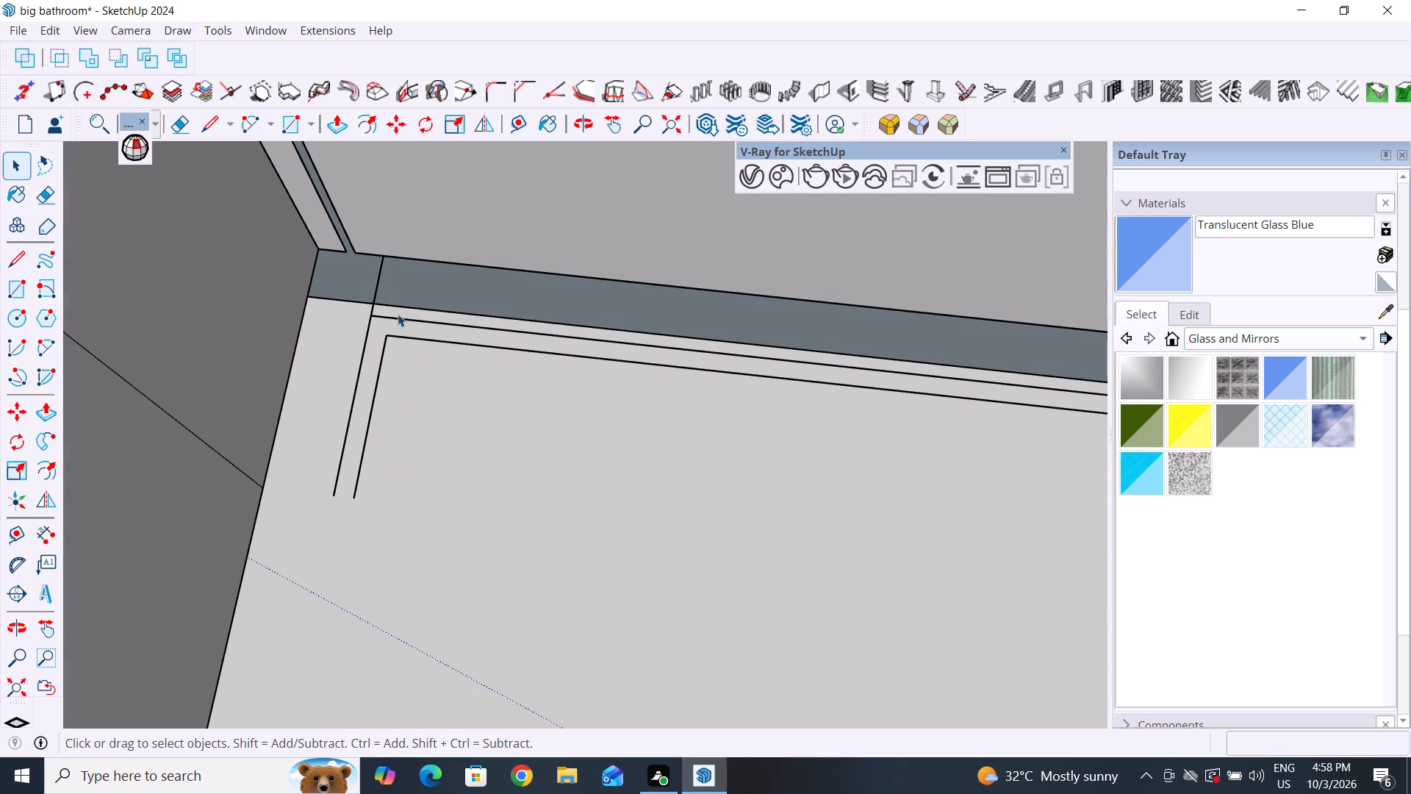
pyautogui.moveTo(398, 314); pyautogui.dragTo(339, 390)
pyautogui.press('Delete')
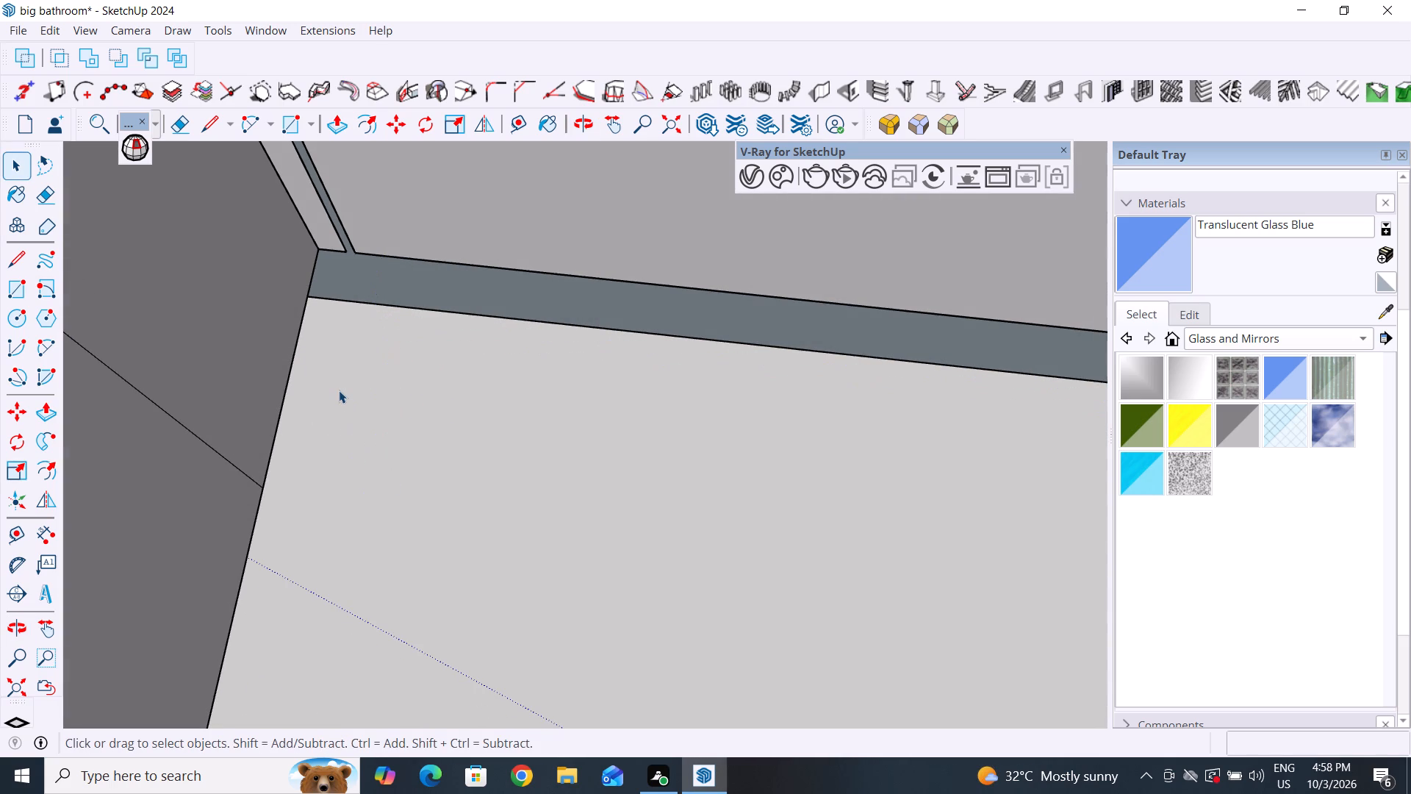
# Delete the remaining white ledge face along the long wall at the shower's back corner.
pyautogui.scroll(-5, 277, 354)
pyautogui.scroll(-3, 401, 386)
pyautogui.moveTo(526, 409); pyautogui.dragTo(550, 383, button='middle')
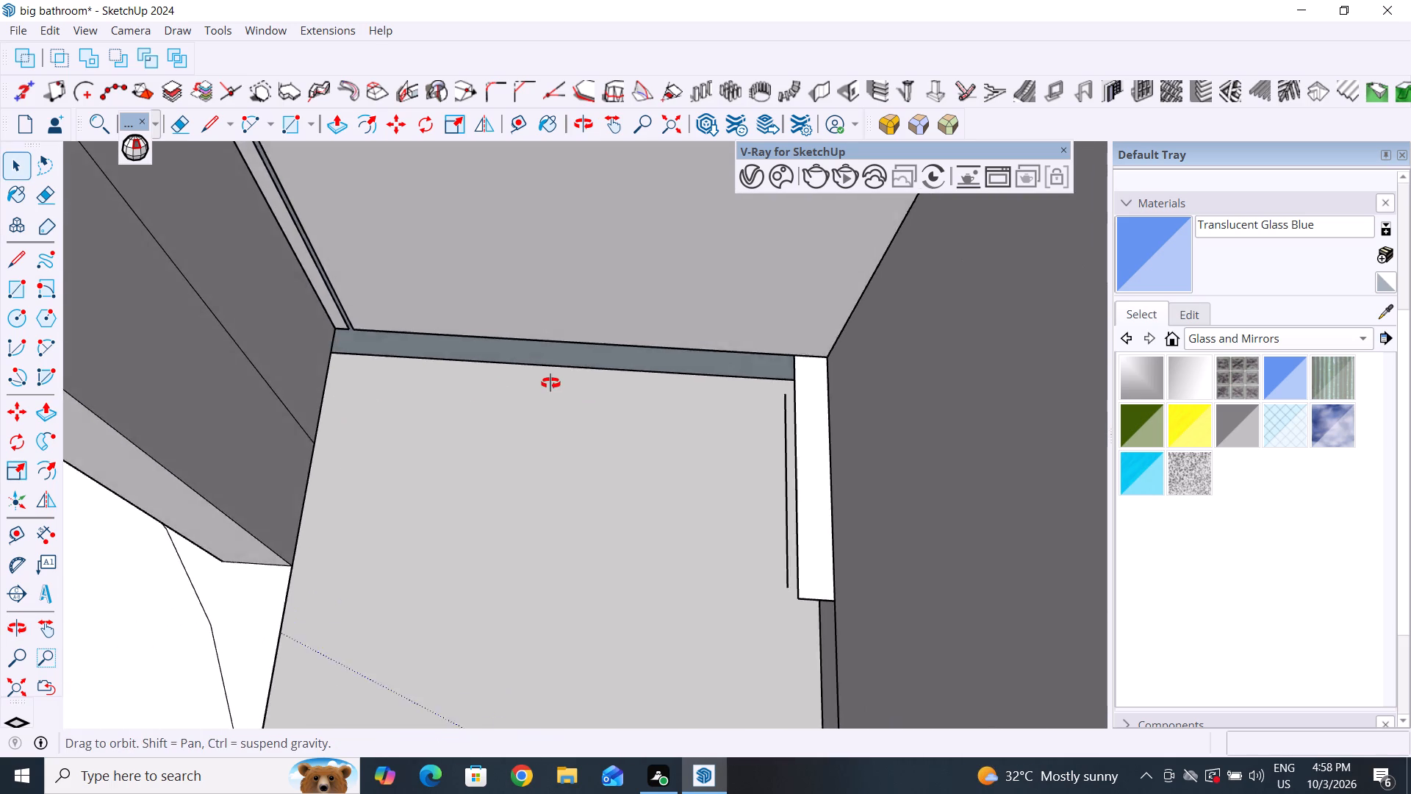
pyautogui.moveTo(550, 383); pyautogui.dragTo(429, 354, button='middle')
pyautogui.scroll(1, 429, 354)
pyautogui.scroll(-5, 643, 412)
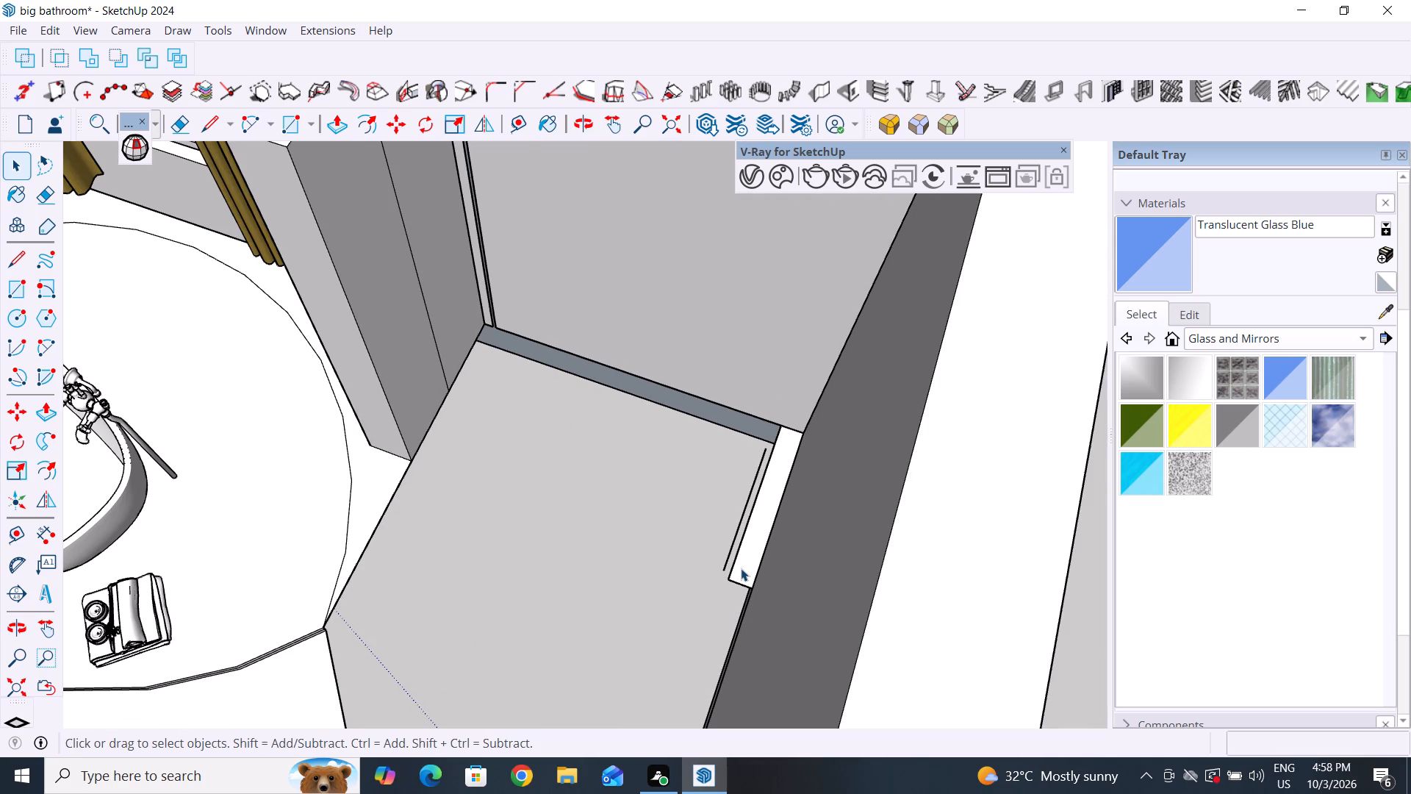
pyautogui.click(741, 568)
pyautogui.press('Delete')
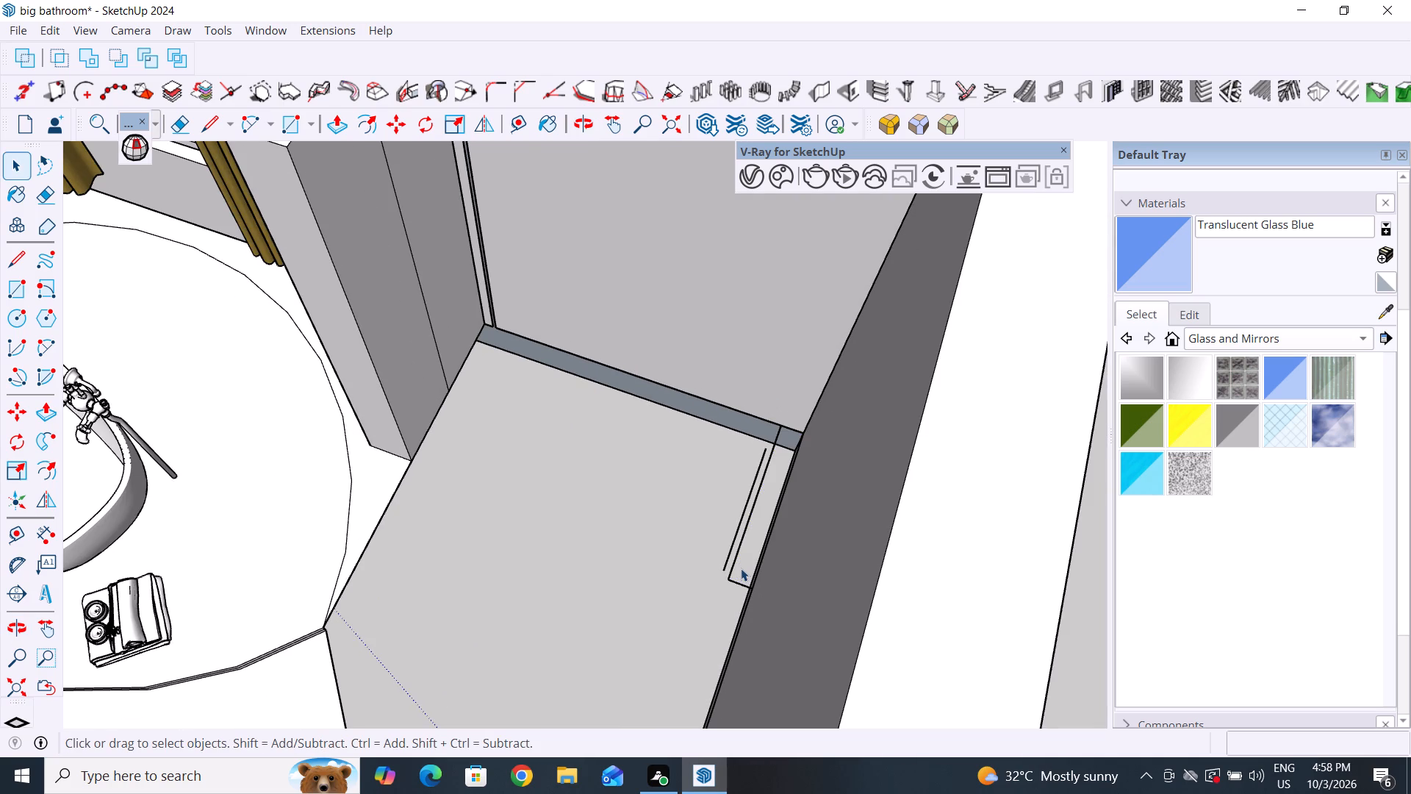
# Delete the leftover parallel tray lines and the short stray line beside the long shower wall.
pyautogui.moveTo(754, 554); pyautogui.dragTo(705, 537)
pyautogui.moveTo(705, 537); pyautogui.dragTo(705, 536)
pyautogui.press('Delete')
pyautogui.moveTo(740, 601); pyautogui.dragTo(810, 487, button='middle')
pyautogui.scroll(9, 751, 556)
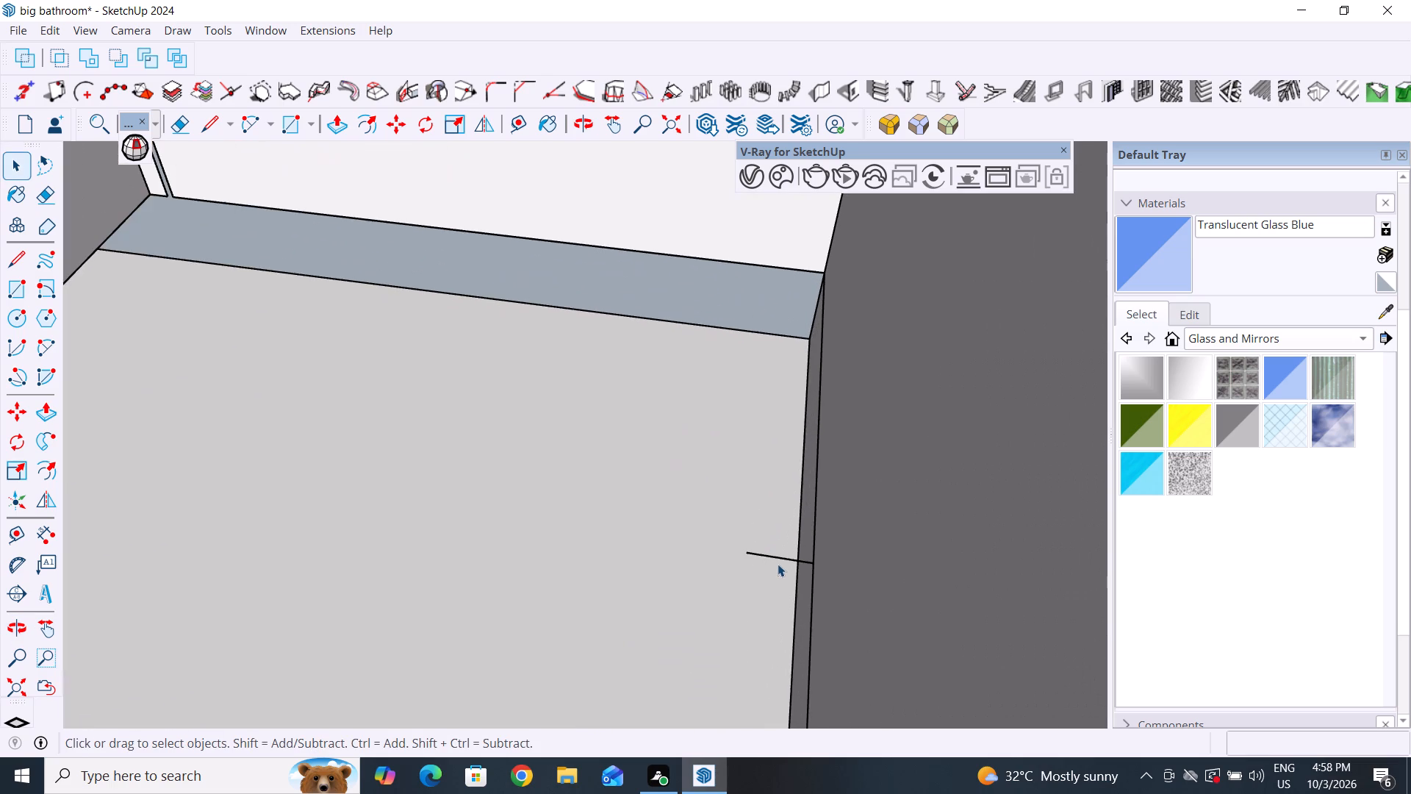
pyautogui.moveTo(775, 550); pyautogui.dragTo(743, 576)
pyautogui.press('Delete')
# Delete the remaining thin shower glass frame whose post and top bar rise above the walls.
pyautogui.scroll(-11, 743, 576)
pyautogui.moveTo(606, 477); pyautogui.dragTo(745, 452, button='middle')
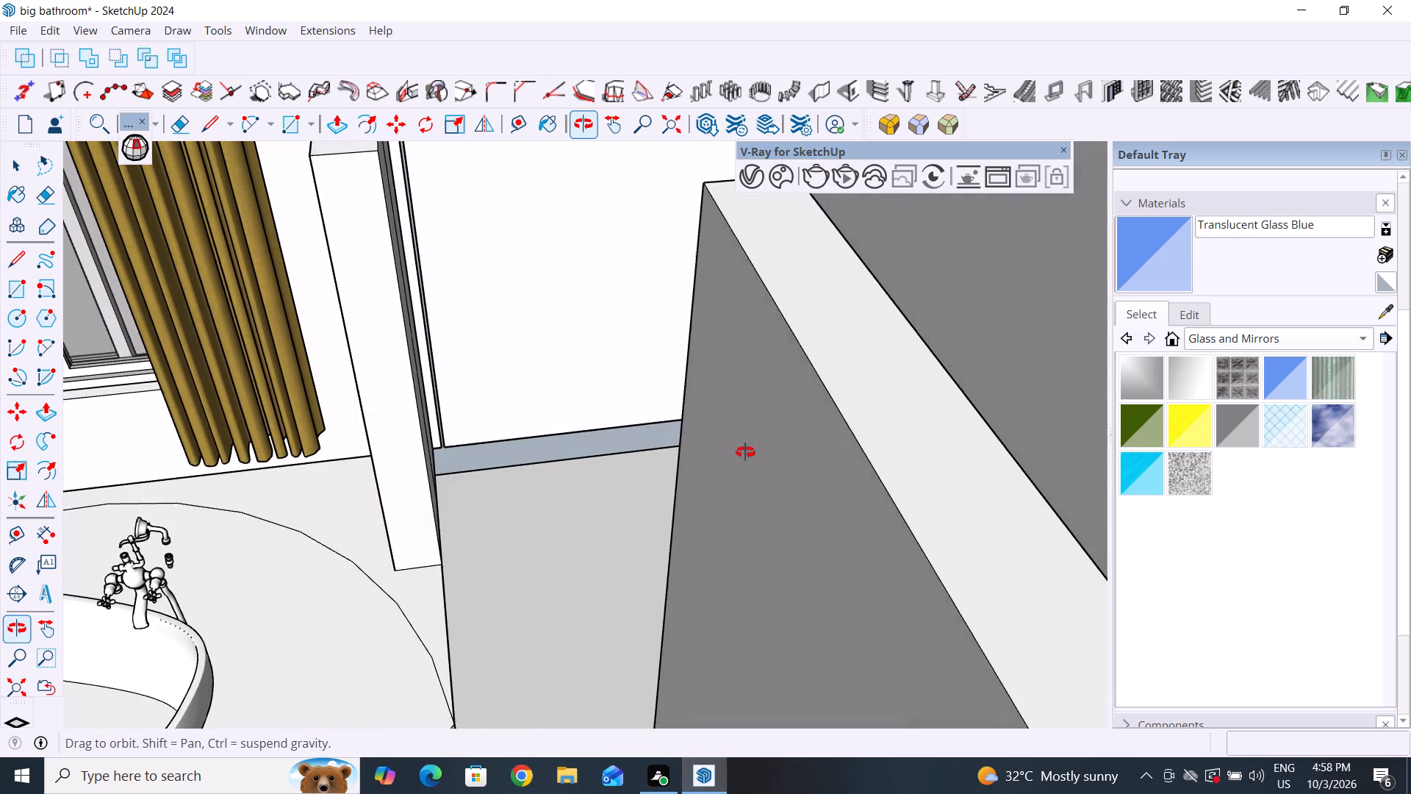
pyautogui.moveTo(745, 452); pyautogui.dragTo(742, 453, button='middle')
pyautogui.scroll(-3, 581, 434)
pyautogui.moveTo(568, 455); pyautogui.dragTo(537, 490, button='middle')
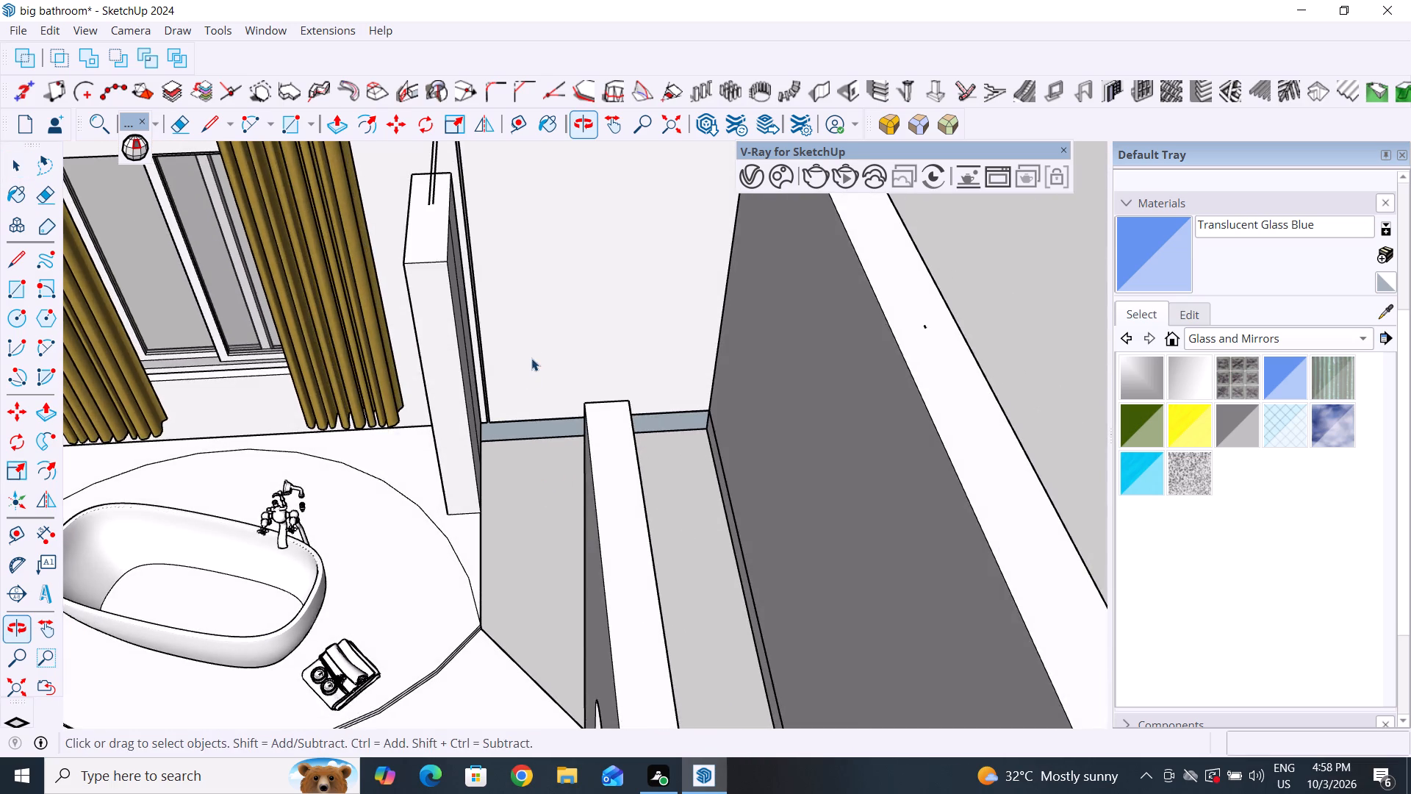
pyautogui.scroll(-3, 536, 352)
pyautogui.moveTo(537, 351); pyautogui.dragTo(450, 171, button='middle')
pyautogui.moveTo(489, 249); pyautogui.dragTo(431, 243, button='middle')
pyautogui.moveTo(645, 260); pyautogui.dragTo(615, 190, button='middle')
pyautogui.scroll(4, 615, 296)
pyautogui.moveTo(661, 268); pyautogui.dragTo(626, 283)
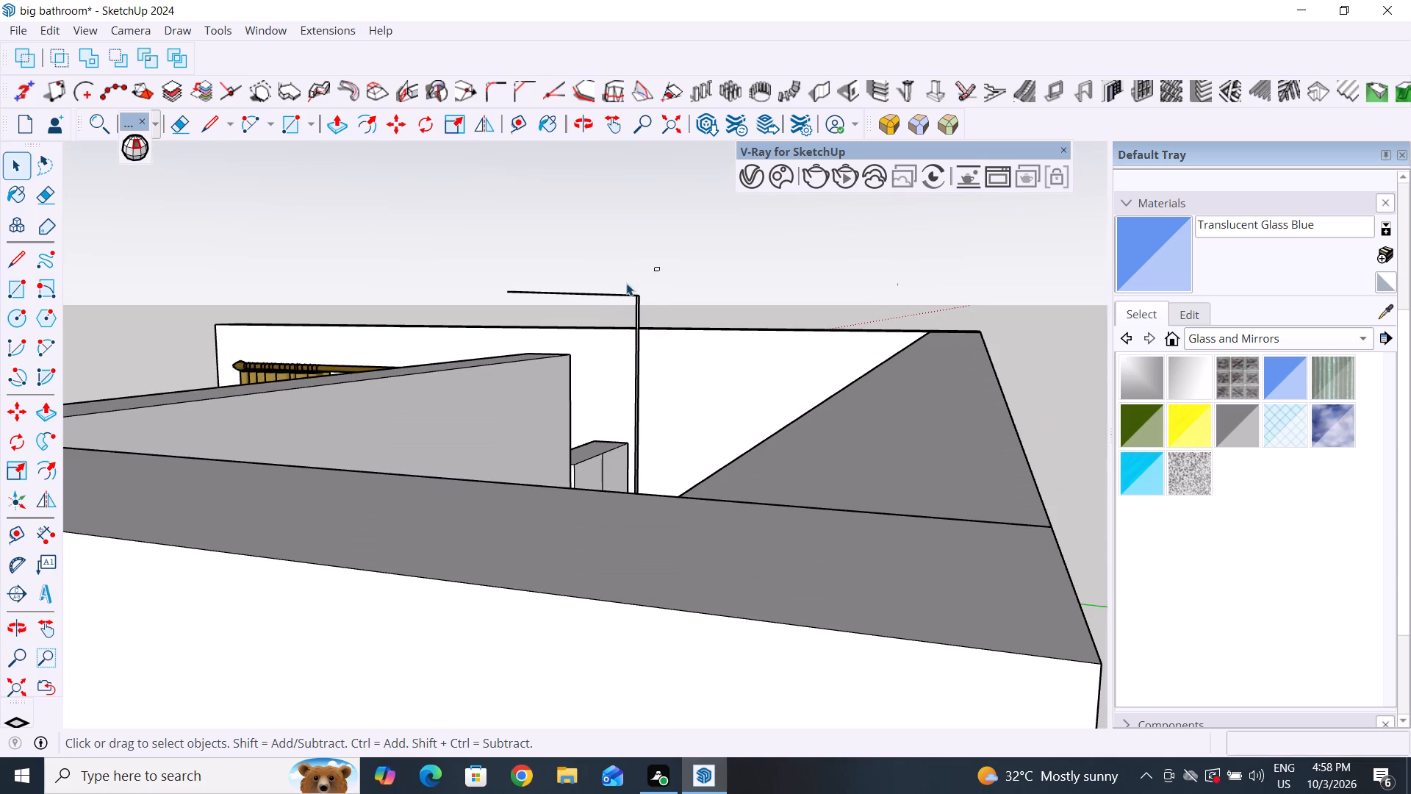
pyautogui.moveTo(626, 283); pyautogui.dragTo(592, 305)
pyautogui.press('Delete')
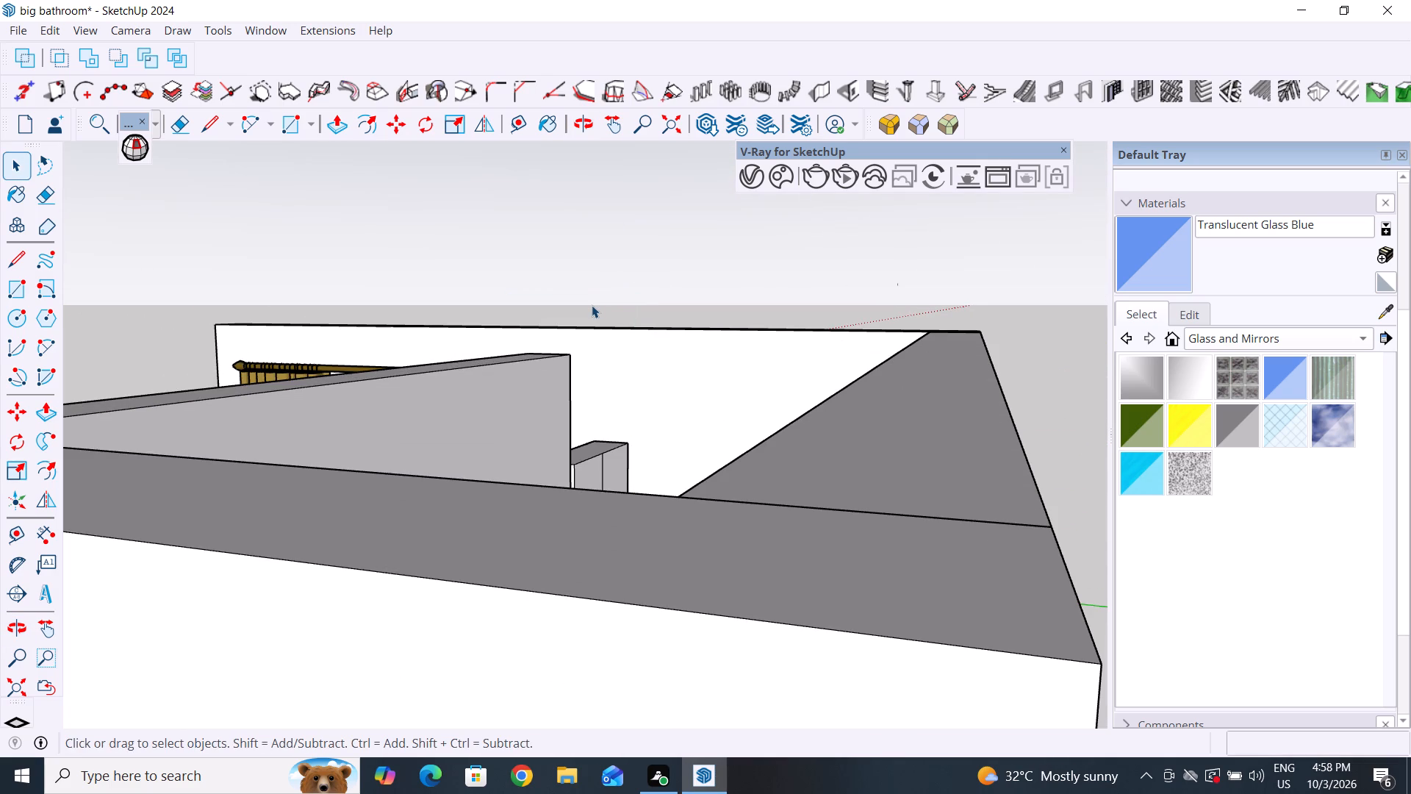
# Examine the whole bathroom from outside and above, including the arched partition wall beside the cleared shower.
pyautogui.scroll(-8, 592, 305)
pyautogui.moveTo(613, 339); pyautogui.dragTo(985, 620, button='middle')
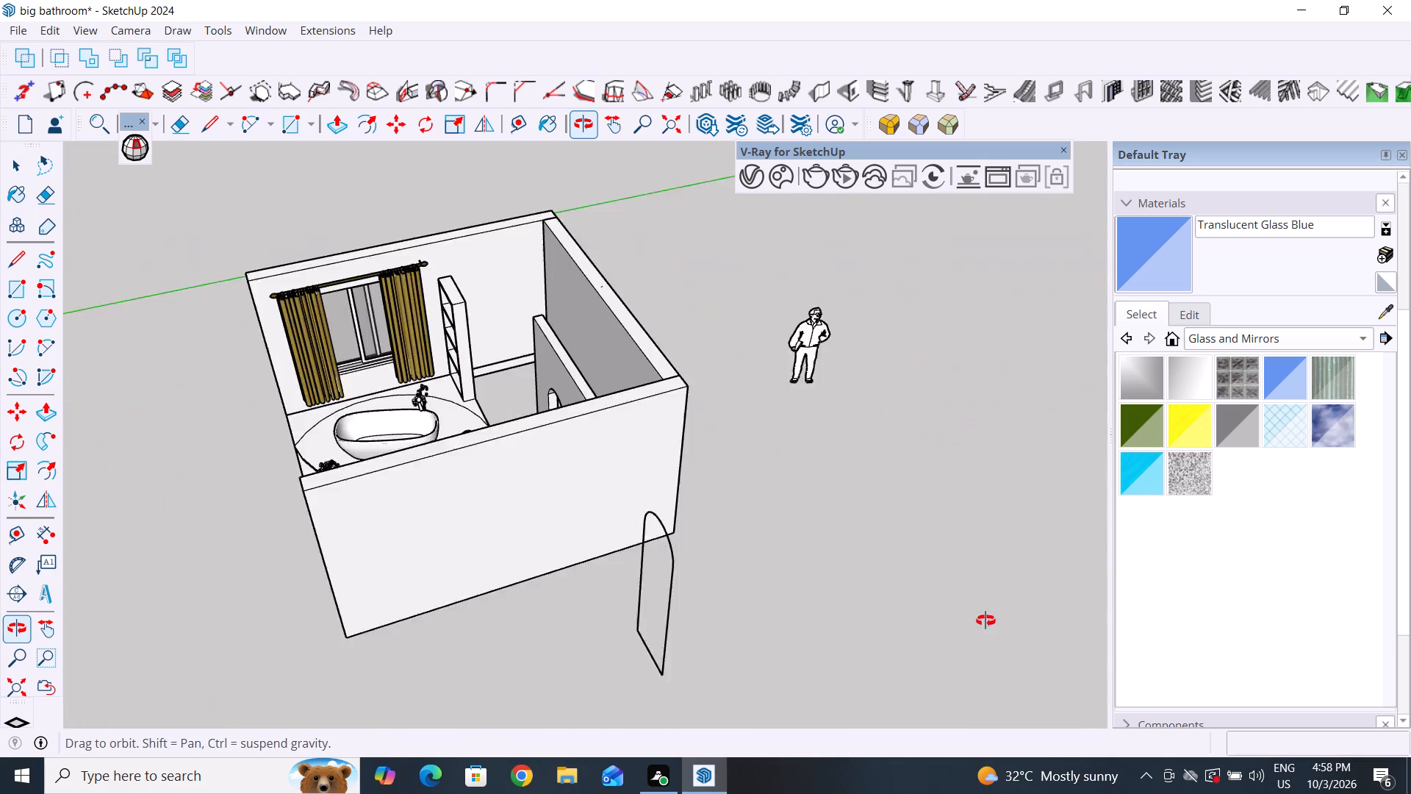
pyautogui.moveTo(985, 620); pyautogui.dragTo(1035, 636, button='middle')
pyautogui.scroll(10, 494, 439)
pyautogui.moveTo(522, 498); pyautogui.dragTo(414, 557, button='middle')
pyautogui.scroll(-3, 520, 300)
pyautogui.moveTo(401, 437); pyautogui.dragTo(301, 523, button='middle')
pyautogui.scroll(3, 625, 401)
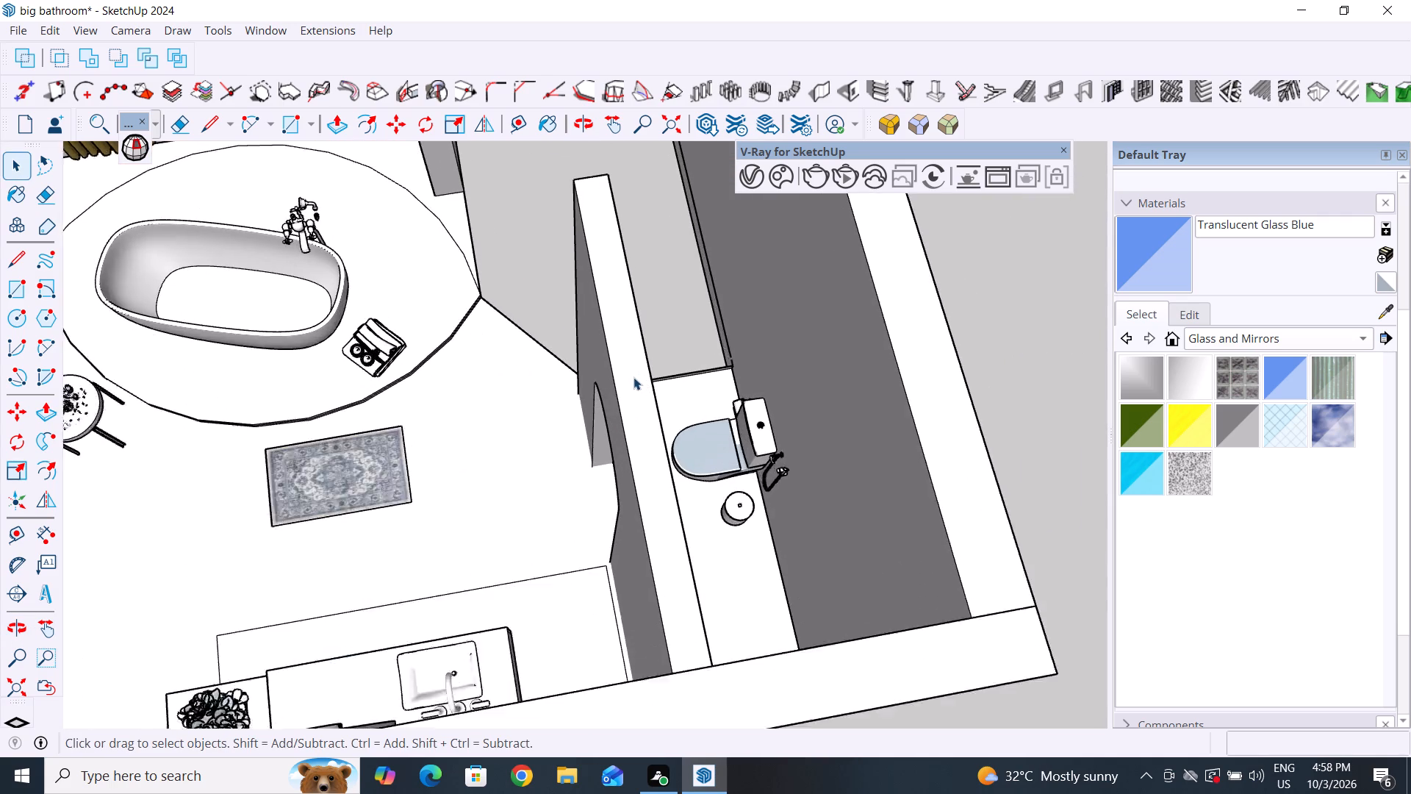
pyautogui.scroll(5, 633, 377)
pyautogui.moveTo(540, 482); pyautogui.dragTo(914, 482, button='middle')
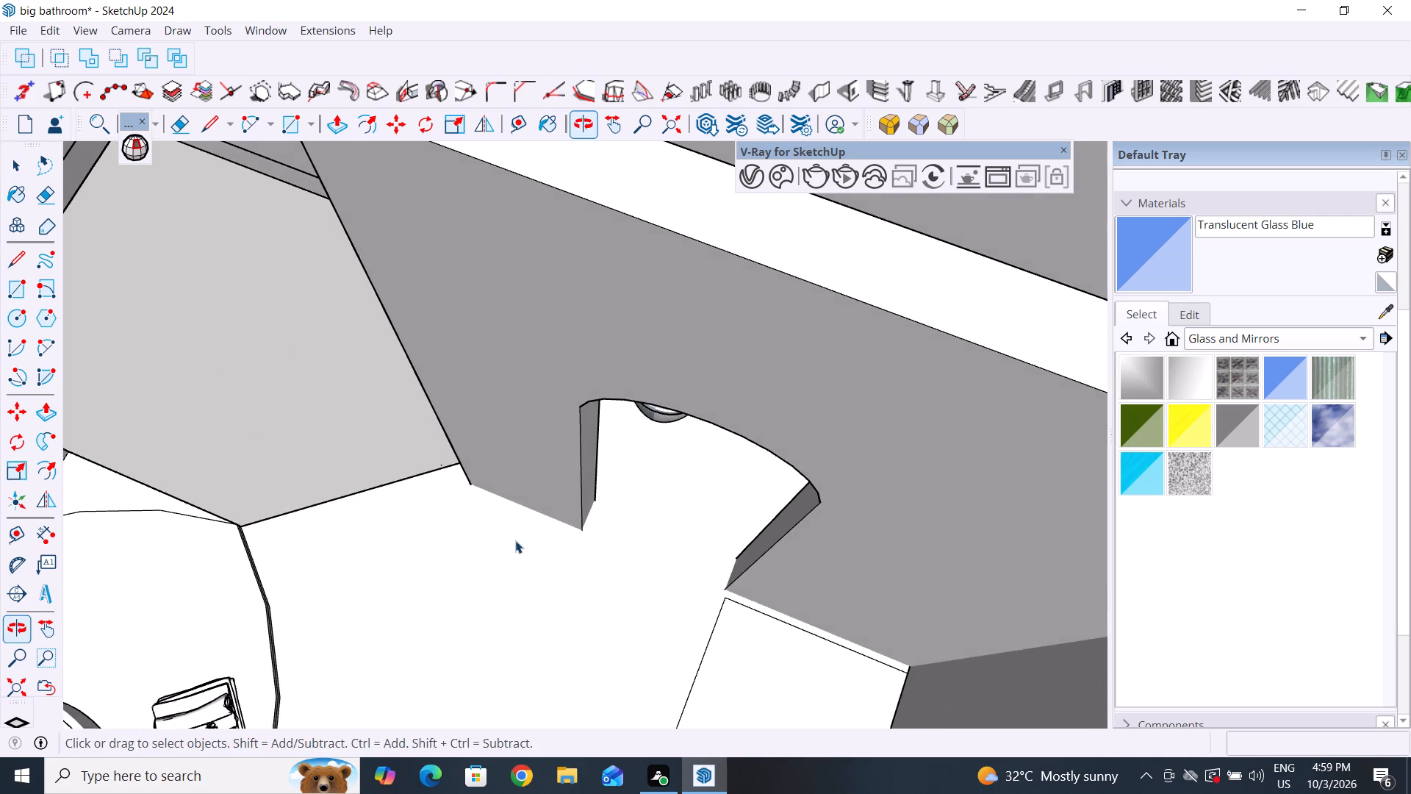
pyautogui.moveTo(518, 541); pyautogui.dragTo(814, 467, button='middle')
pyautogui.click(531, 522)
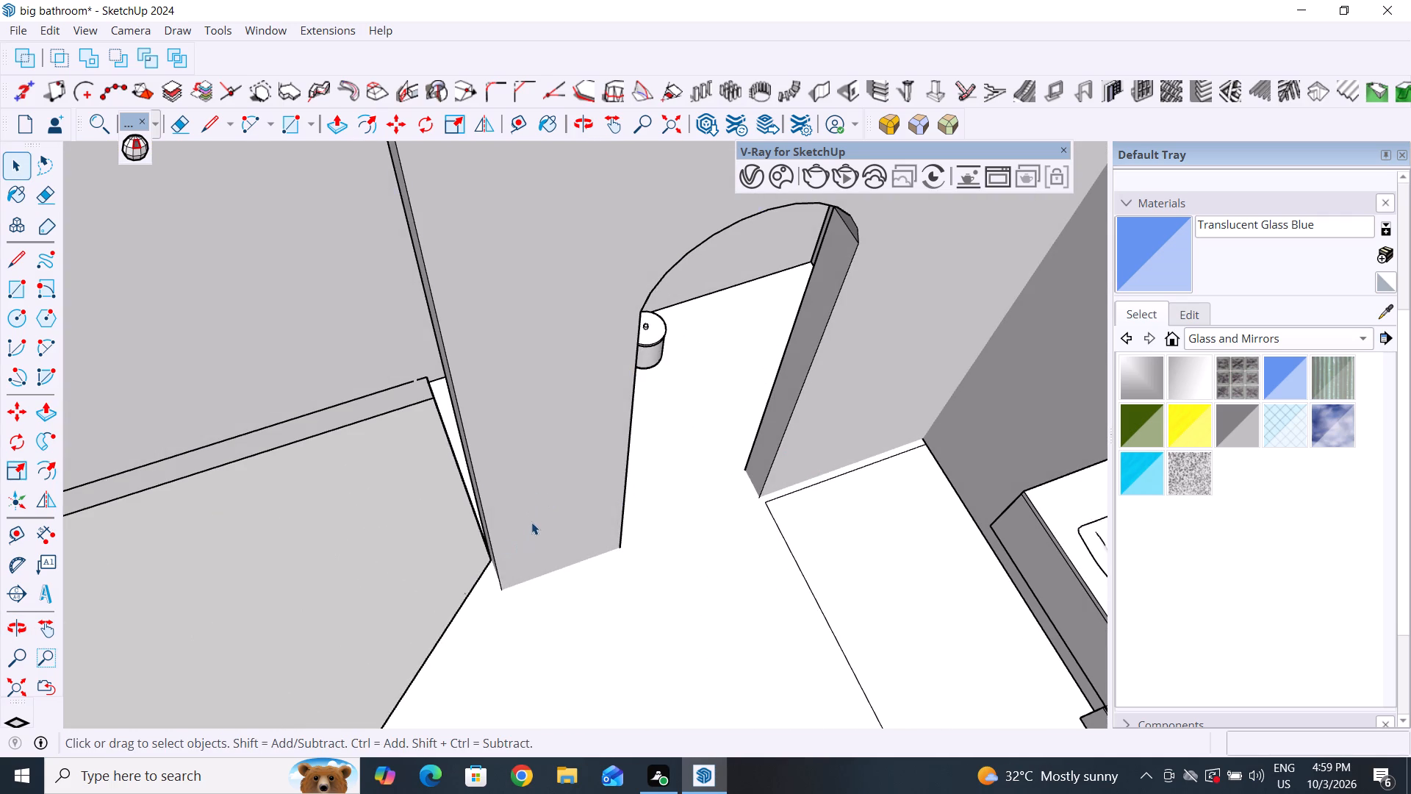
pyautogui.scroll(-11, 523, 434)
pyautogui.moveTo(460, 510); pyautogui.dragTo(616, 383, button='middle')
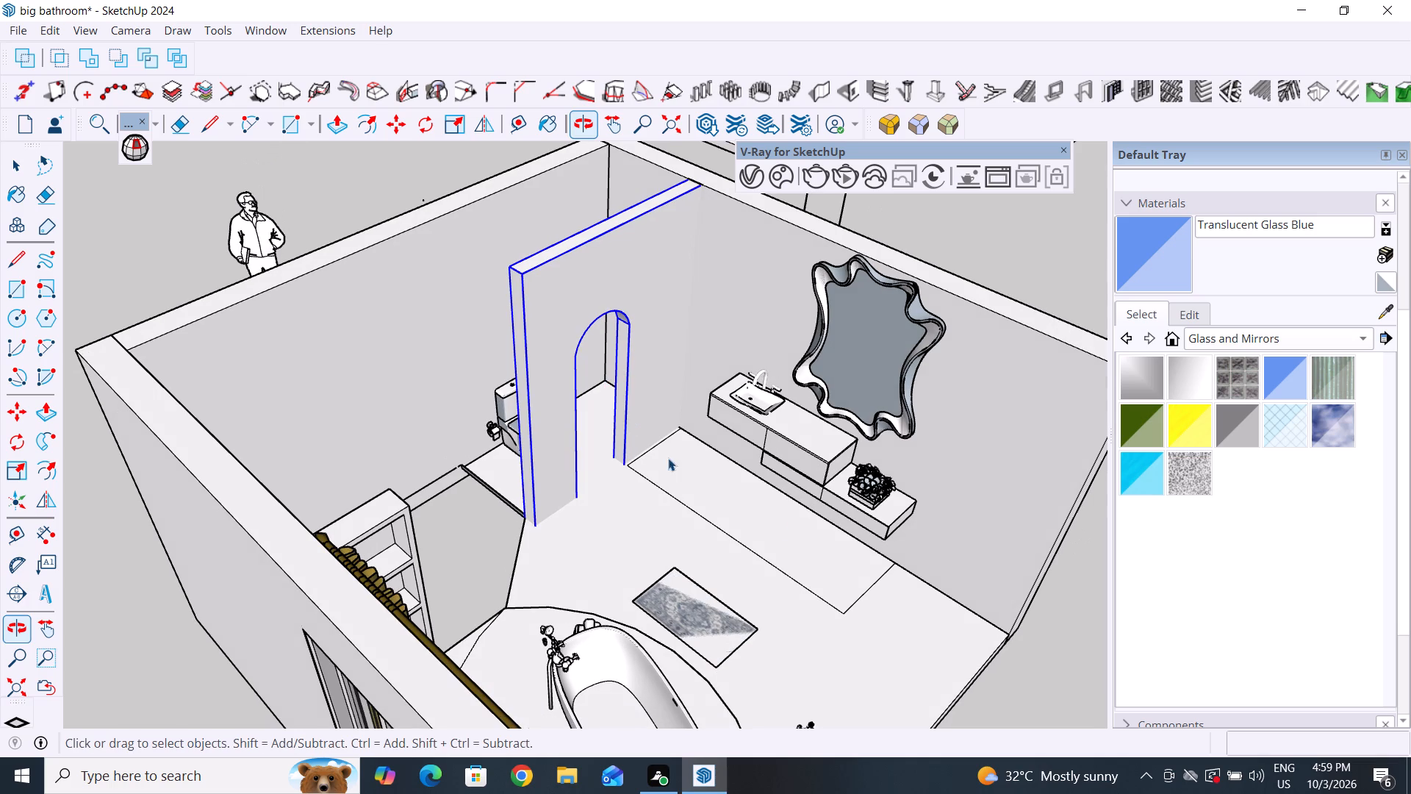
pyautogui.click(1007, 658)
pyautogui.scroll(10, 538, 507)
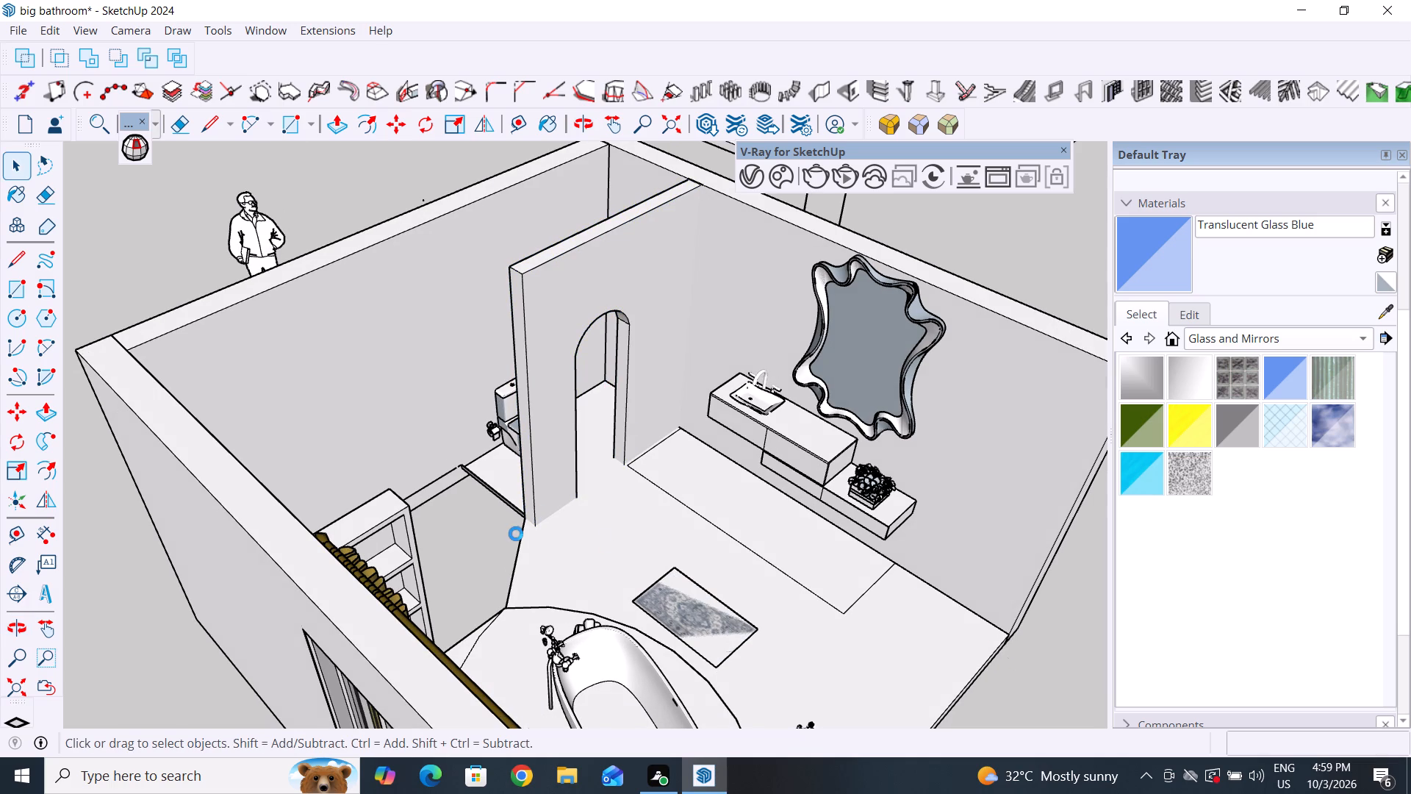
pyautogui.scroll(1, 516, 534)
pyautogui.scroll(-10, 393, 590)
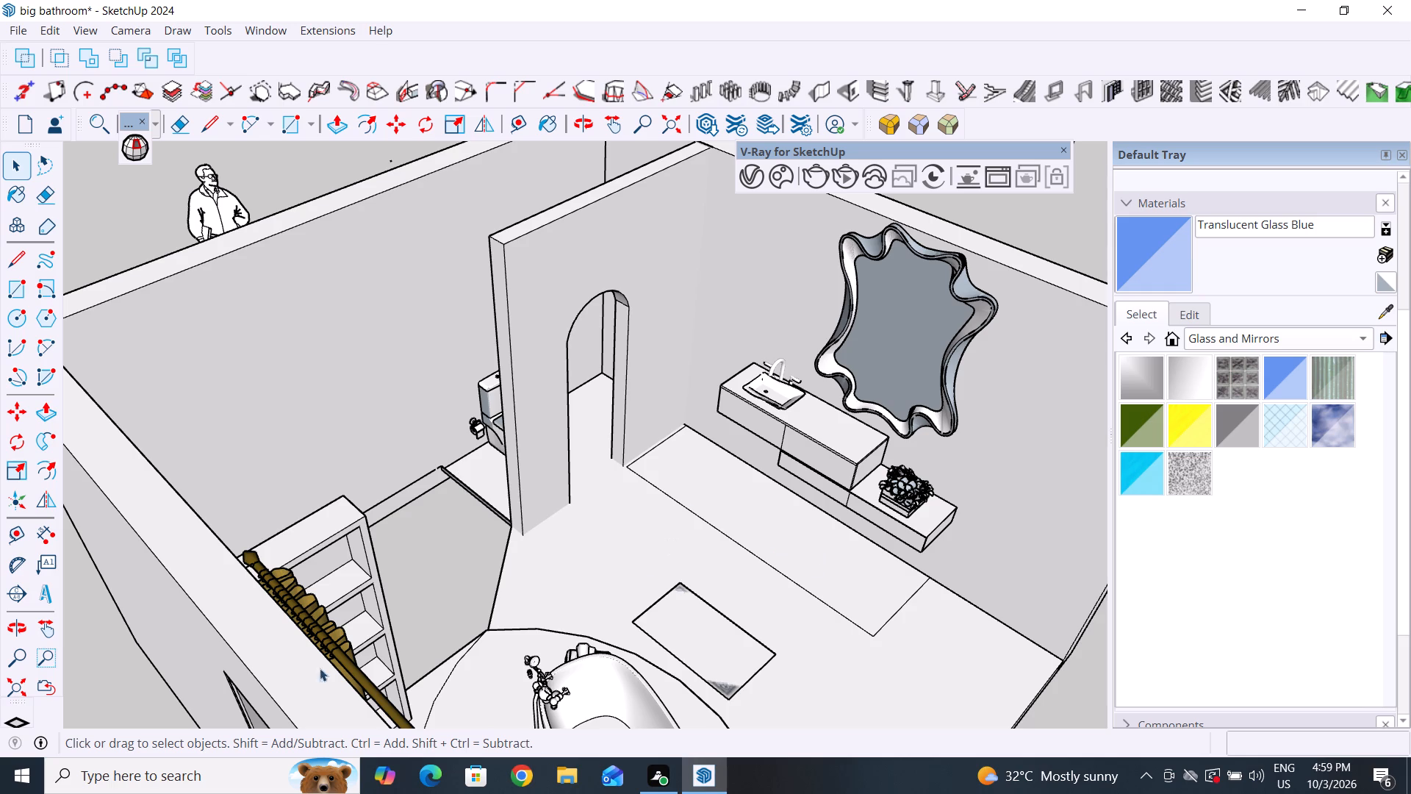
# Delete the thin side face of the low step between the cleared shower floor and the toilet floor.
pyautogui.moveTo(653, 616); pyautogui.dragTo(407, 623, button='middle')
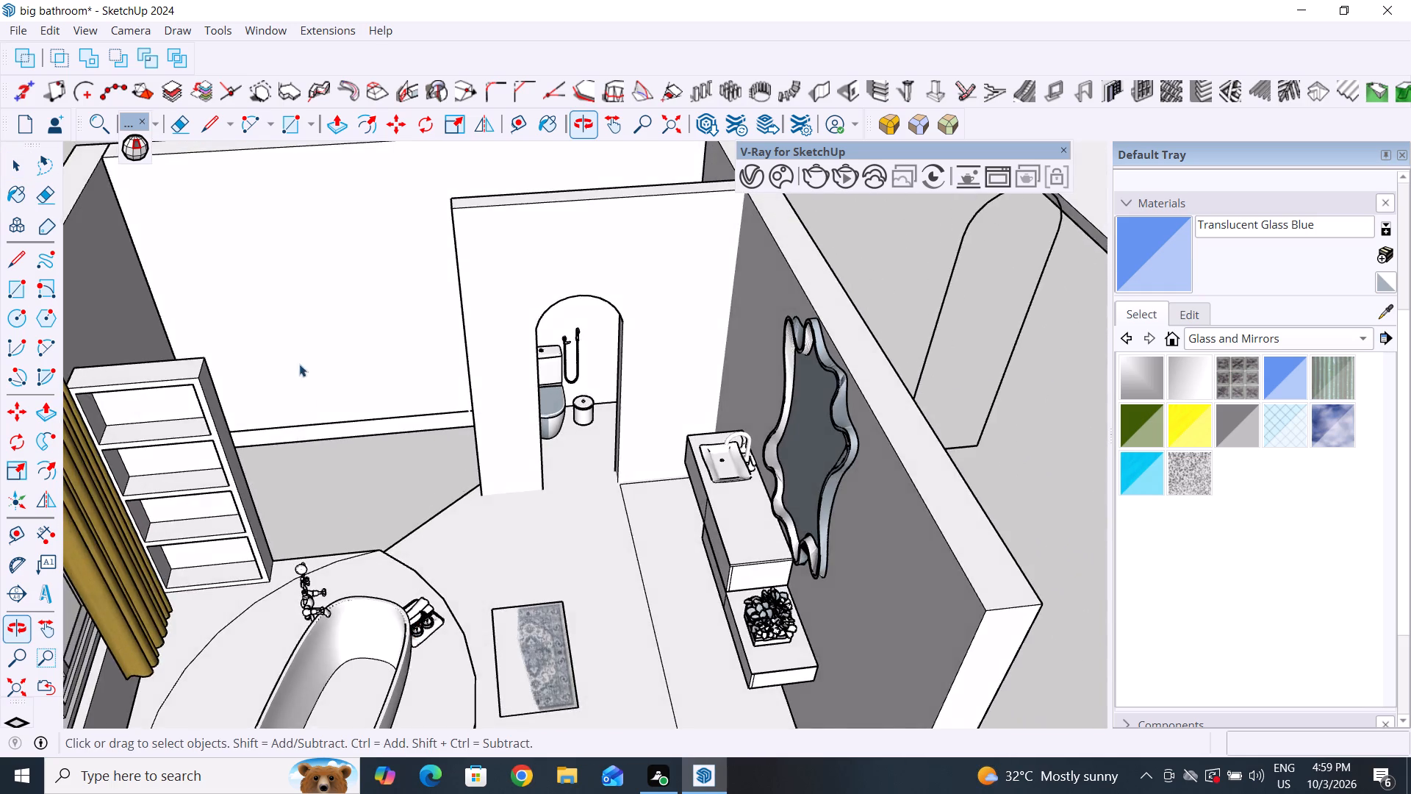
pyautogui.scroll(4, 306, 312)
pyautogui.moveTo(427, 463); pyautogui.dragTo(216, 496, button='middle')
pyautogui.scroll(6, 247, 396)
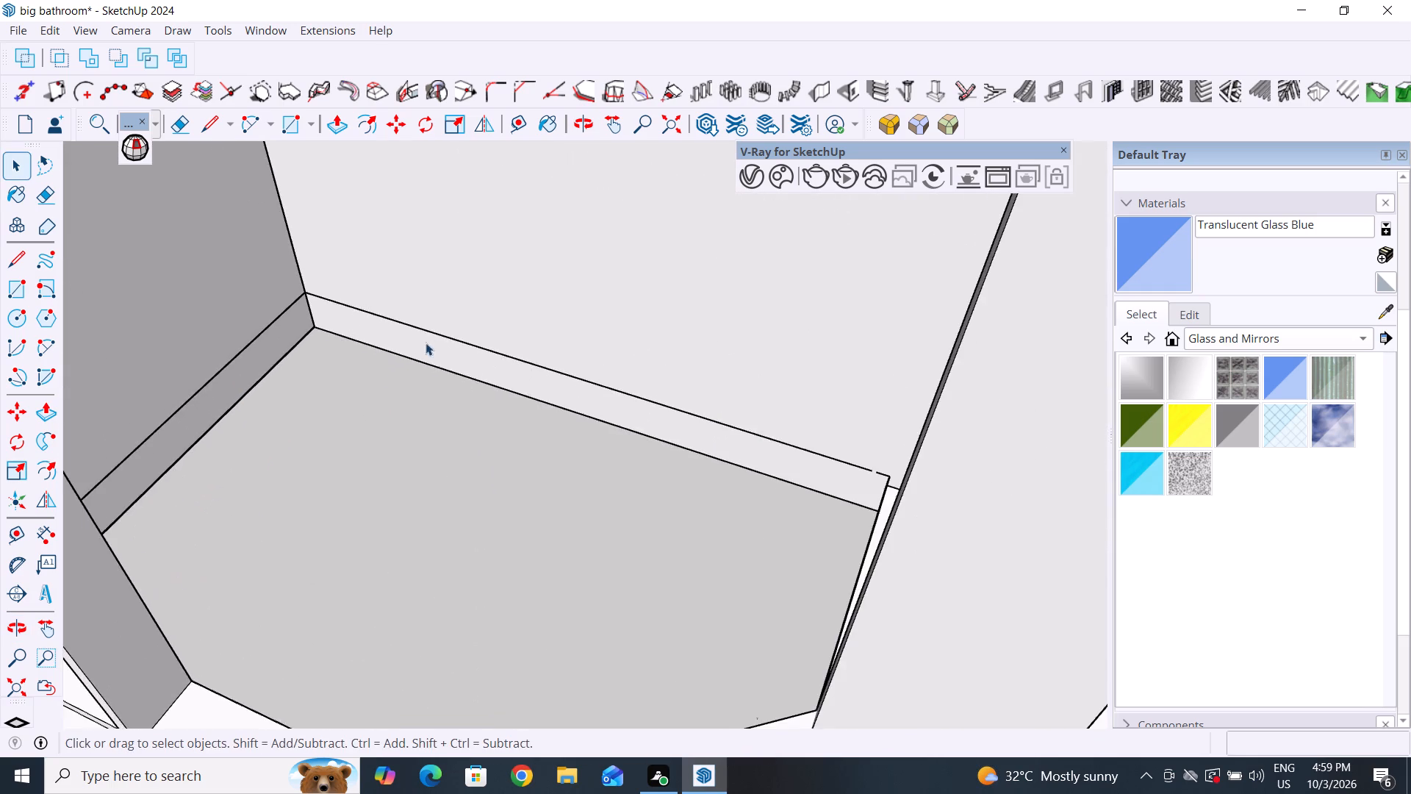
pyautogui.moveTo(430, 337); pyautogui.dragTo(658, 195, button='middle')
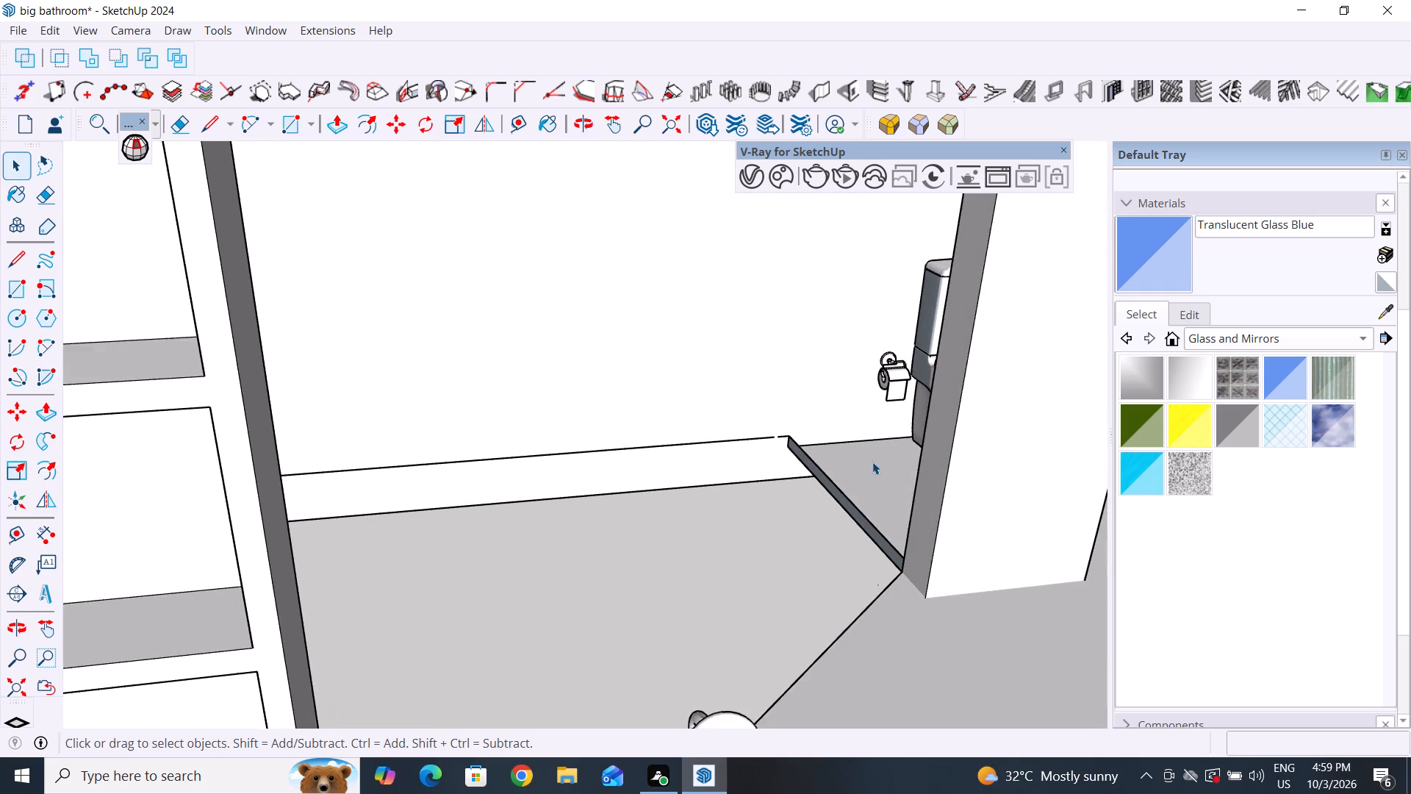
pyautogui.scroll(4, 875, 465)
pyautogui.moveTo(789, 551); pyautogui.dragTo(698, 625, button='middle')
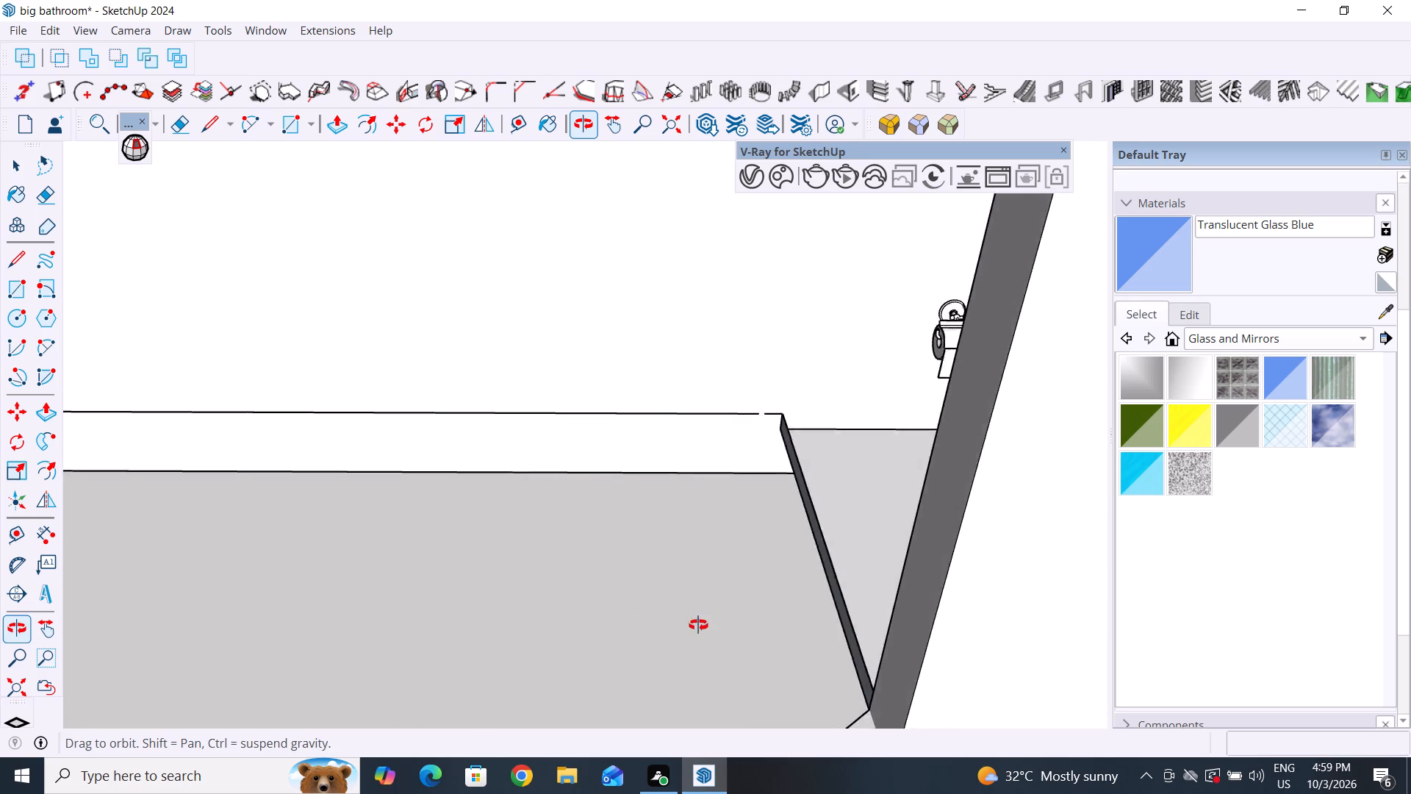
pyautogui.moveTo(698, 625); pyautogui.dragTo(671, 726, button='middle')
pyautogui.scroll(4, 859, 451)
pyautogui.moveTo(861, 448); pyautogui.dragTo(708, 448, button='middle')
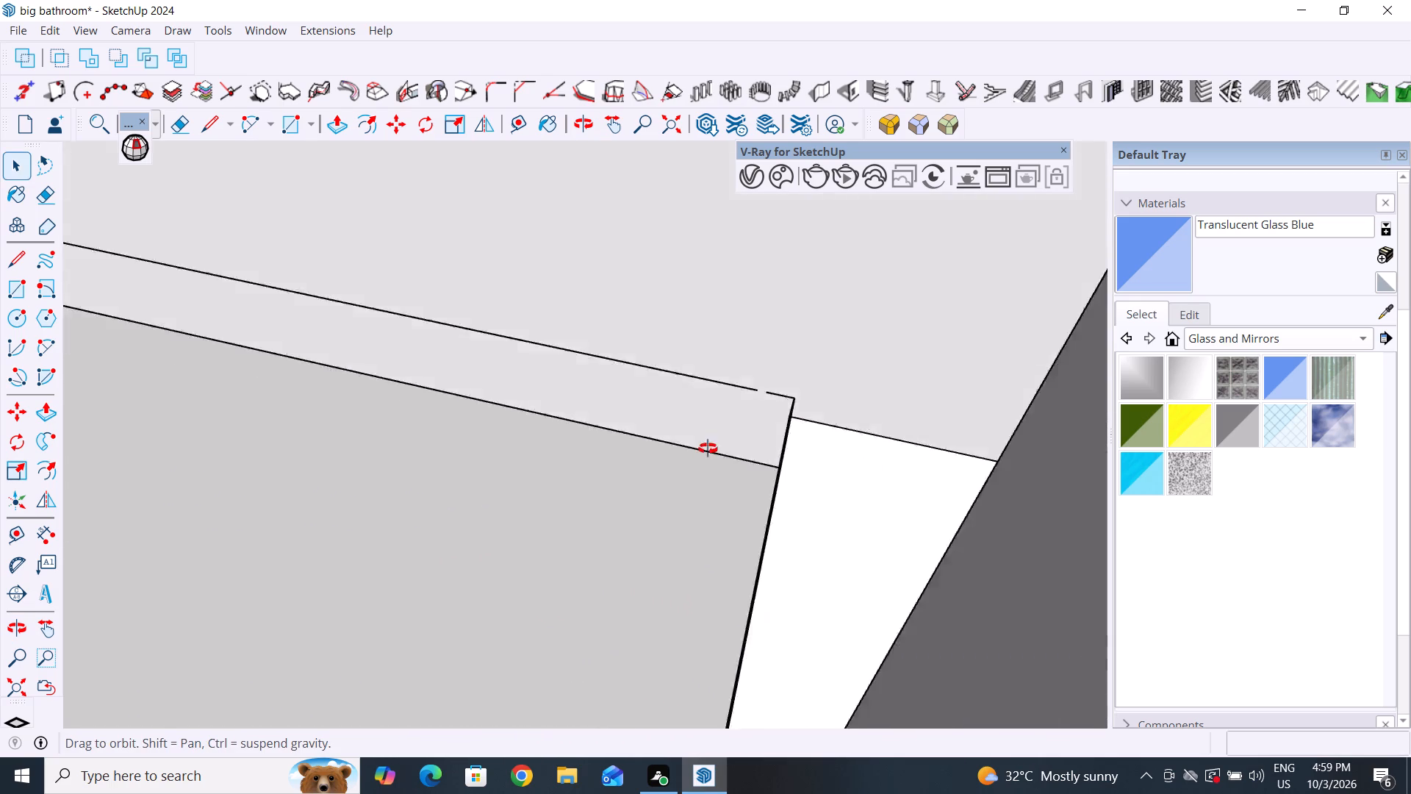
pyautogui.moveTo(708, 448); pyautogui.dragTo(568, 459, button='middle')
pyautogui.scroll(1, 818, 646)
pyautogui.moveTo(813, 643); pyautogui.dragTo(734, 592, button='middle')
pyautogui.scroll(4, 734, 592)
pyautogui.click(734, 592)
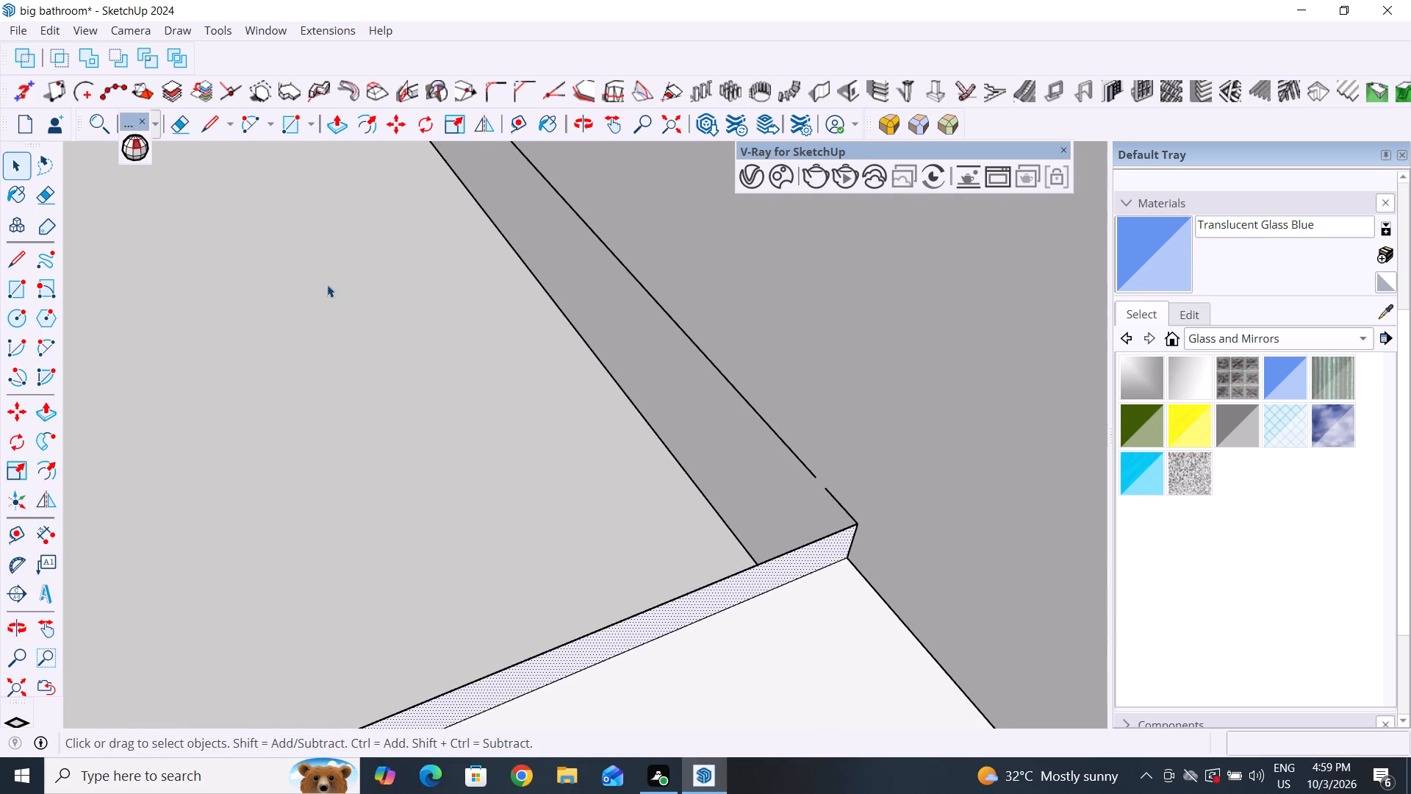
pyautogui.press('Delete')
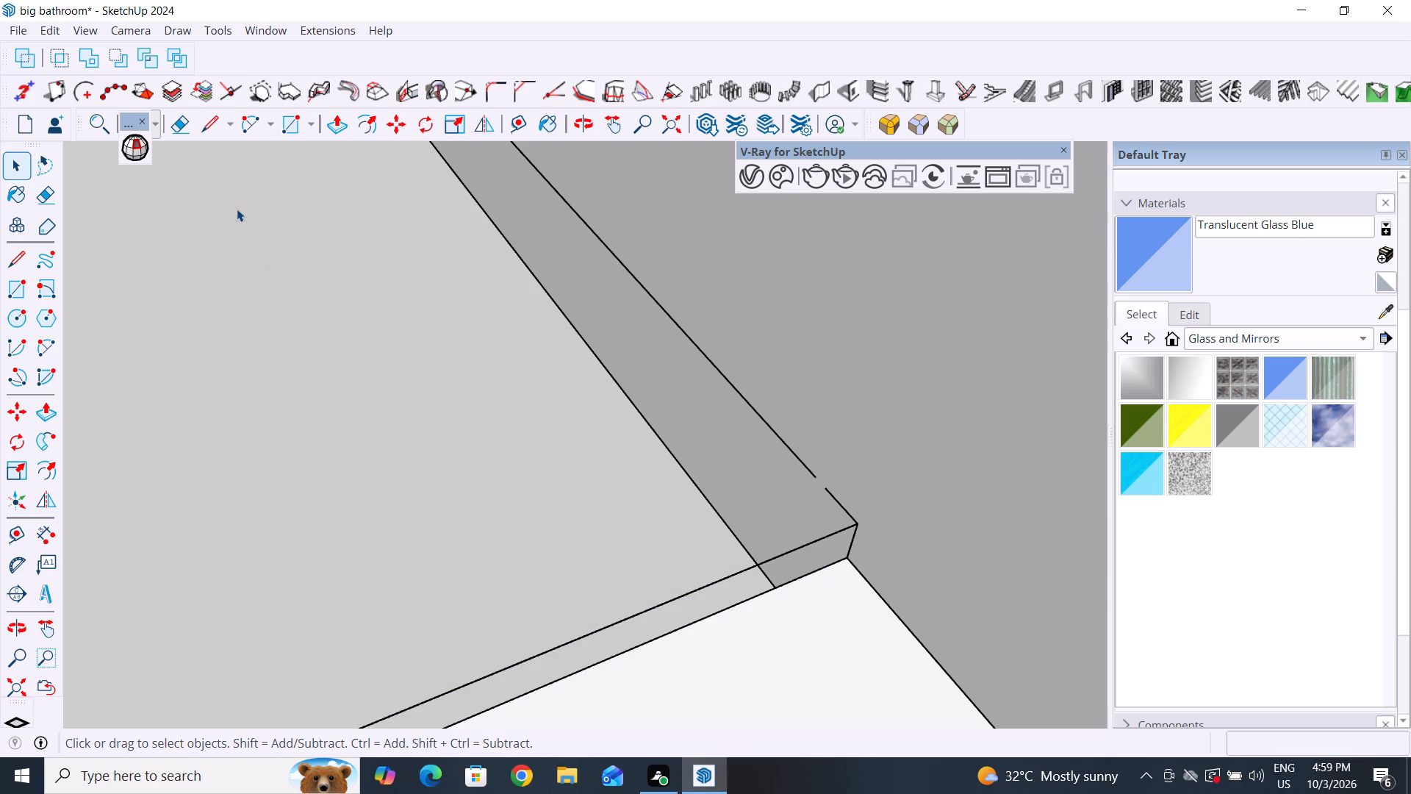
# Delete the leftover upper edge of that low step, running parallel to the toilet floor's edge.
pyautogui.scroll(-3, 237, 209)
pyautogui.moveTo(516, 501); pyautogui.dragTo(514, 494, button='middle')
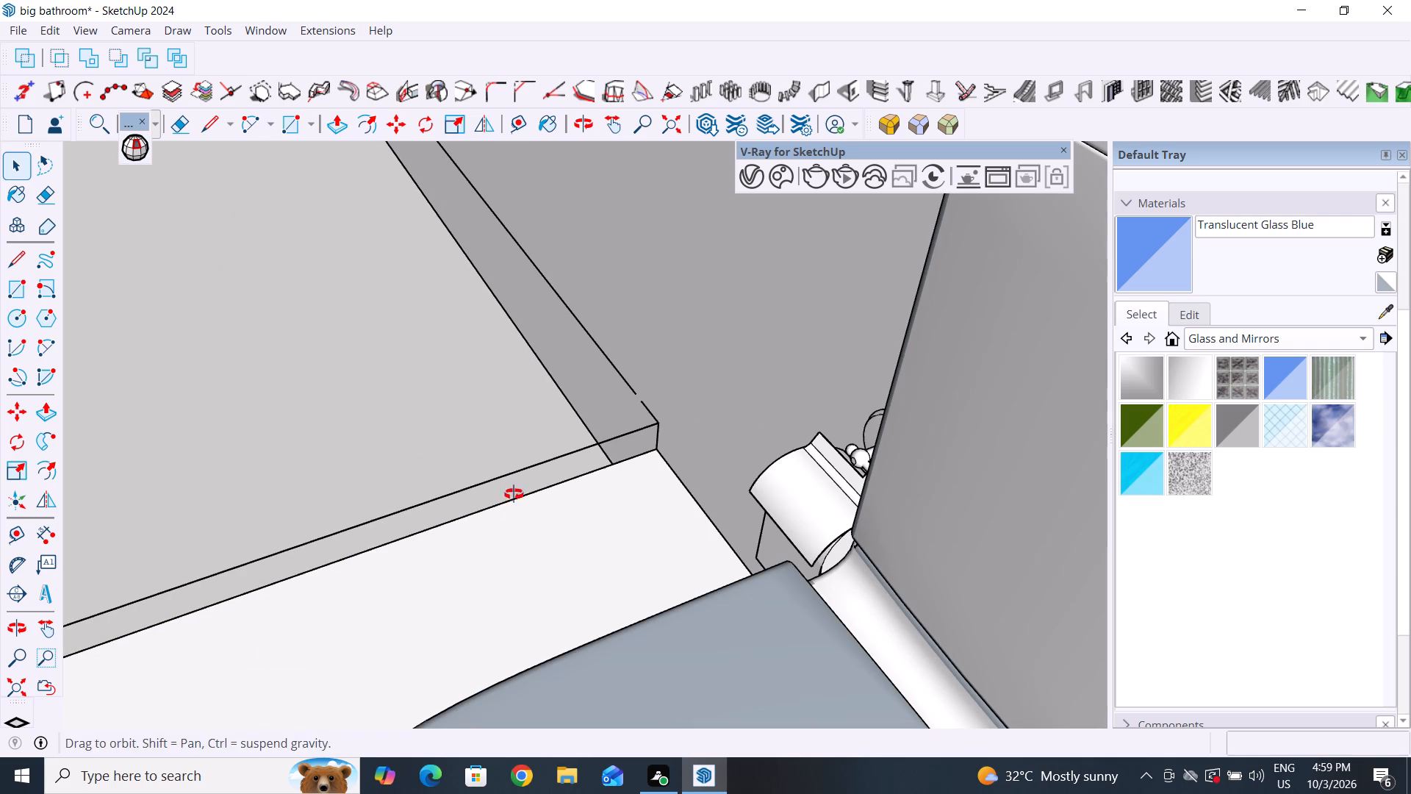
pyautogui.moveTo(514, 494); pyautogui.dragTo(498, 480, button='middle')
pyautogui.scroll(2, 531, 487)
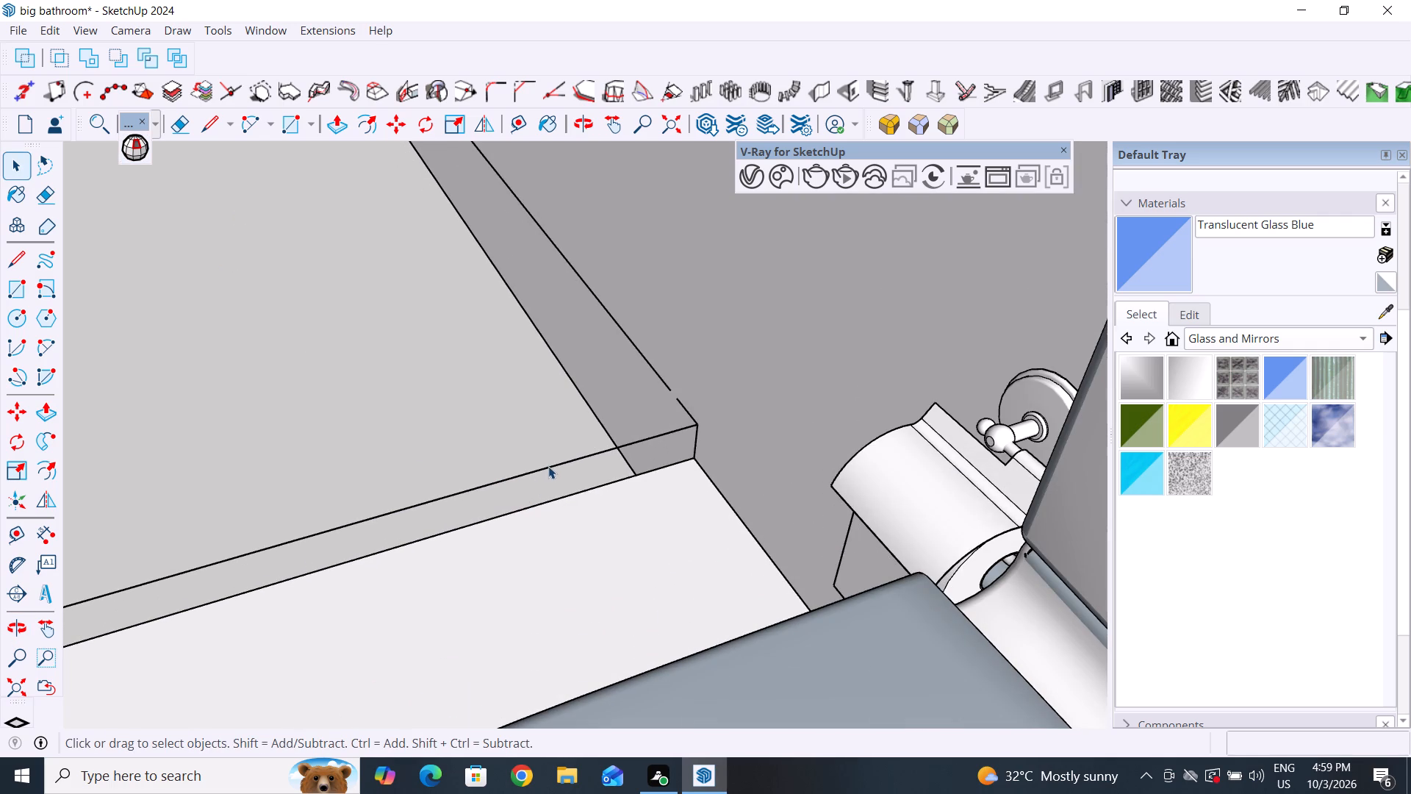
pyautogui.click(548, 466)
pyautogui.press('Delete')
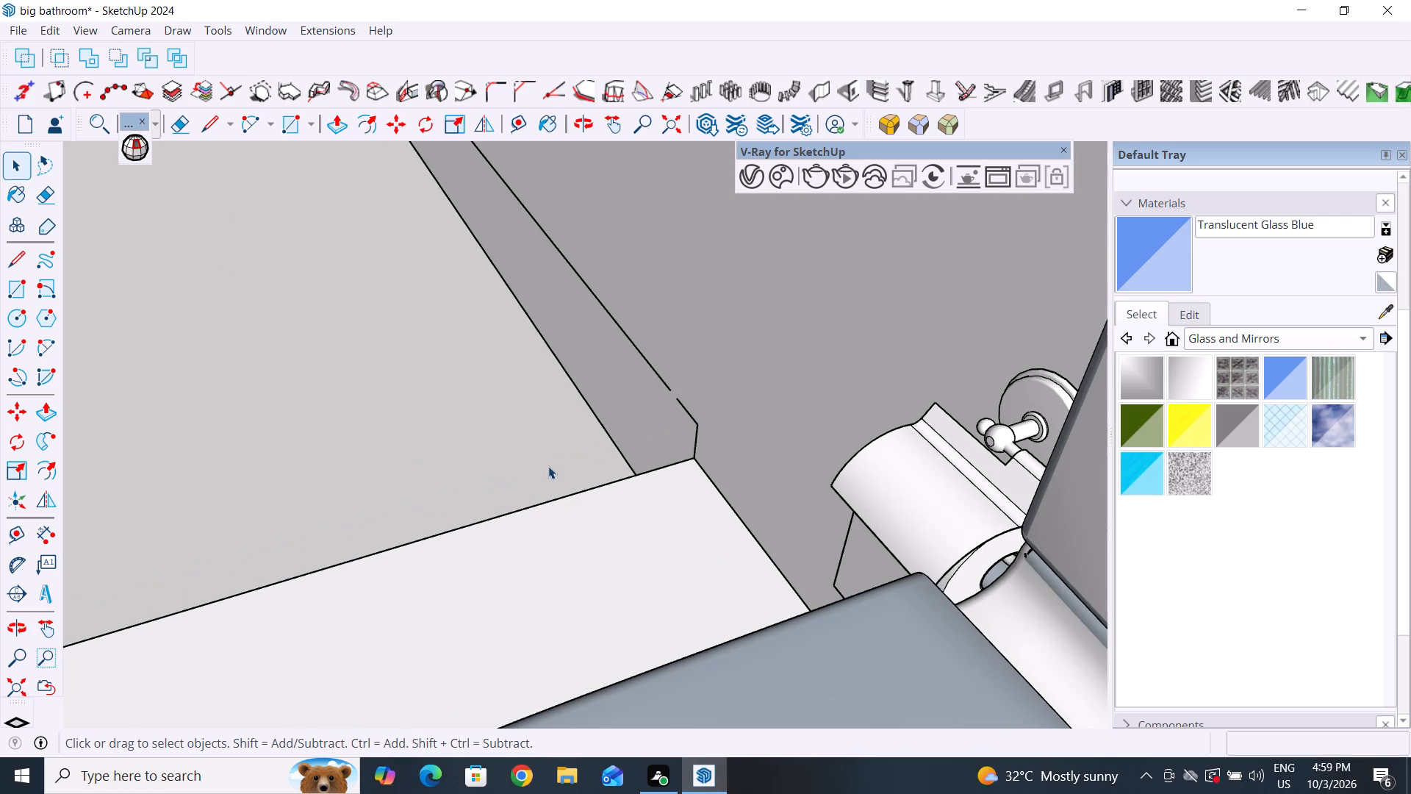
# Delete the short stray line and the short vertical stub on the long wall above the toilet floor's corner.
pyautogui.scroll(-2, 611, 471)
pyautogui.moveTo(631, 479); pyautogui.dragTo(753, 477, button='middle')
pyautogui.scroll(3, 645, 446)
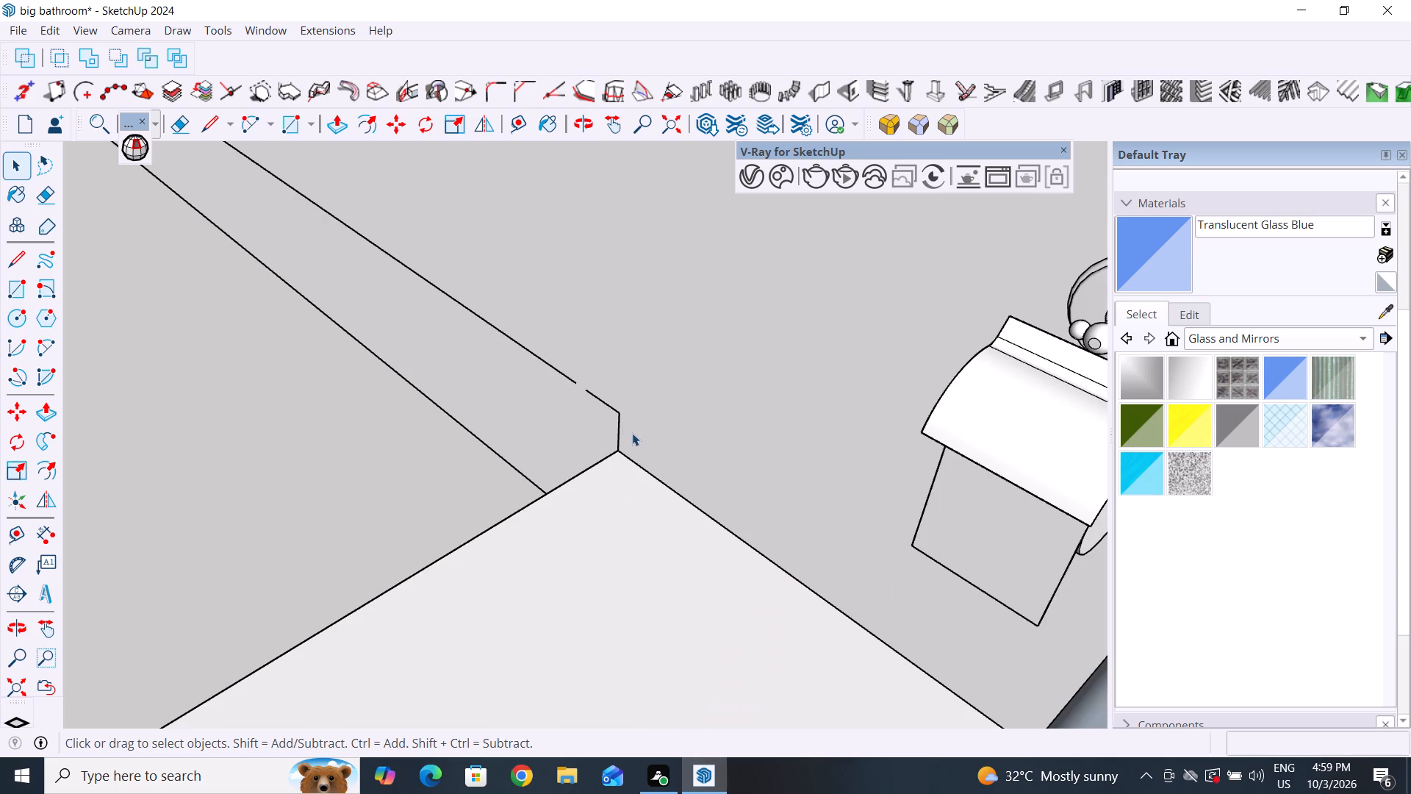
pyautogui.scroll(5, 614, 411)
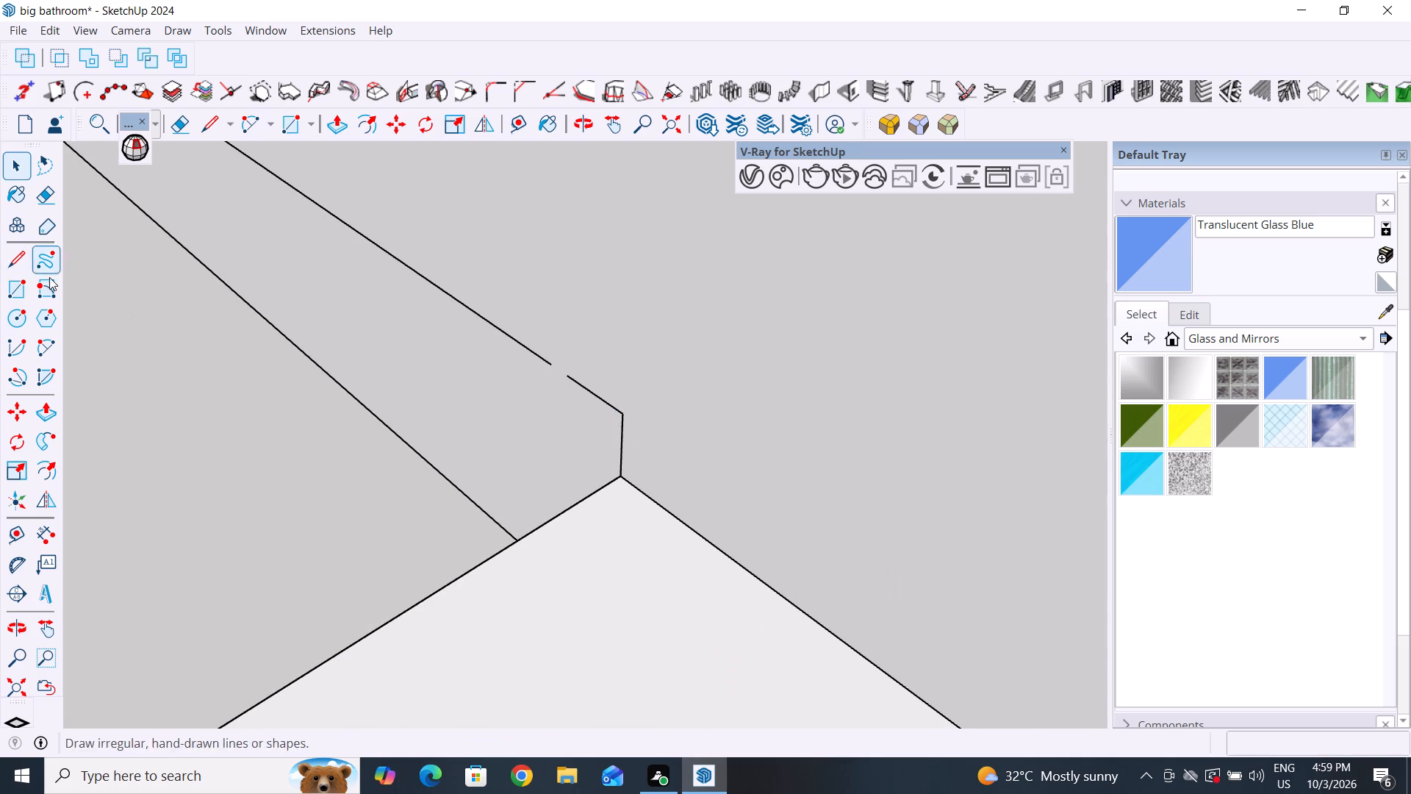
pyautogui.moveTo(656, 423); pyautogui.dragTo(692, 387, button='middle')
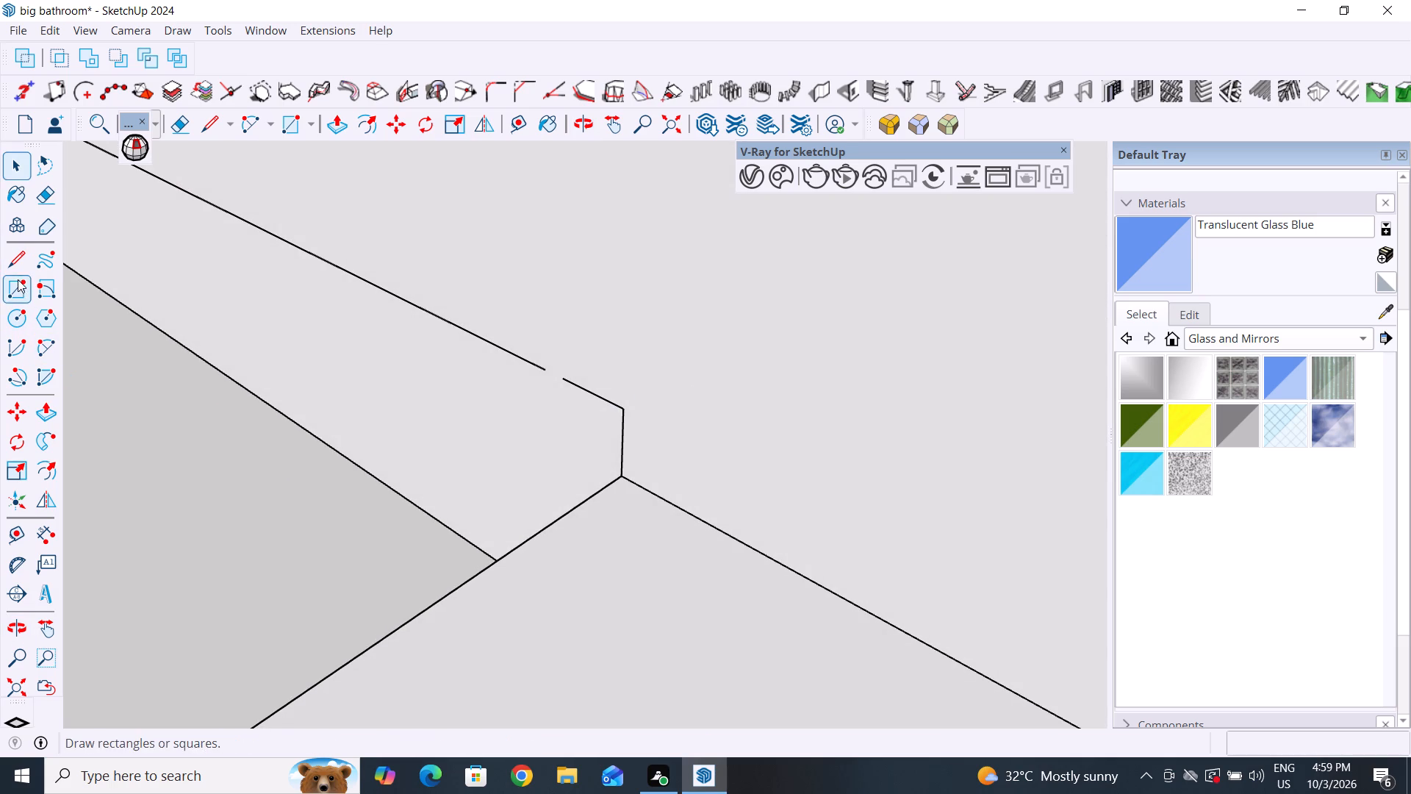
pyautogui.click(534, 381)
pyautogui.click(556, 375)
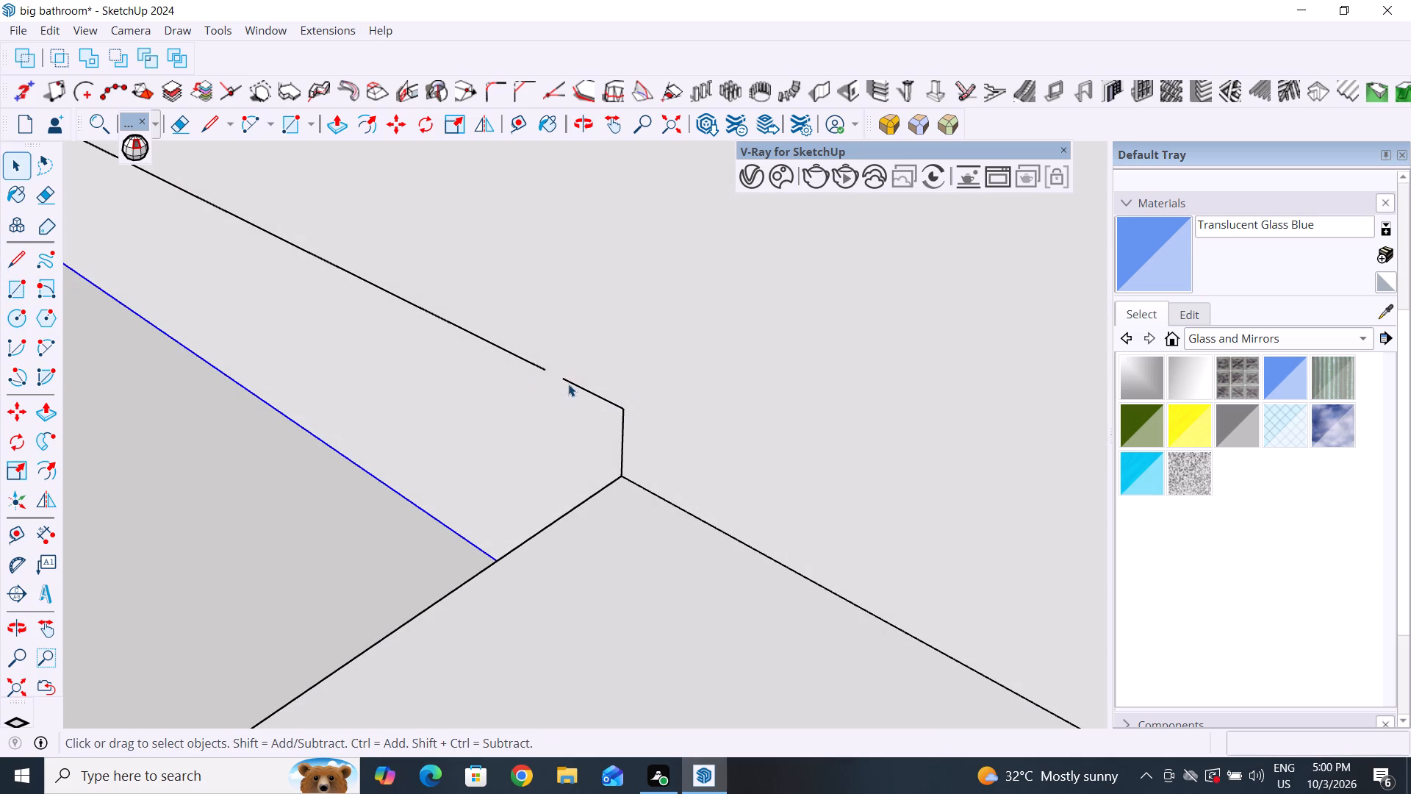
pyautogui.click(578, 384)
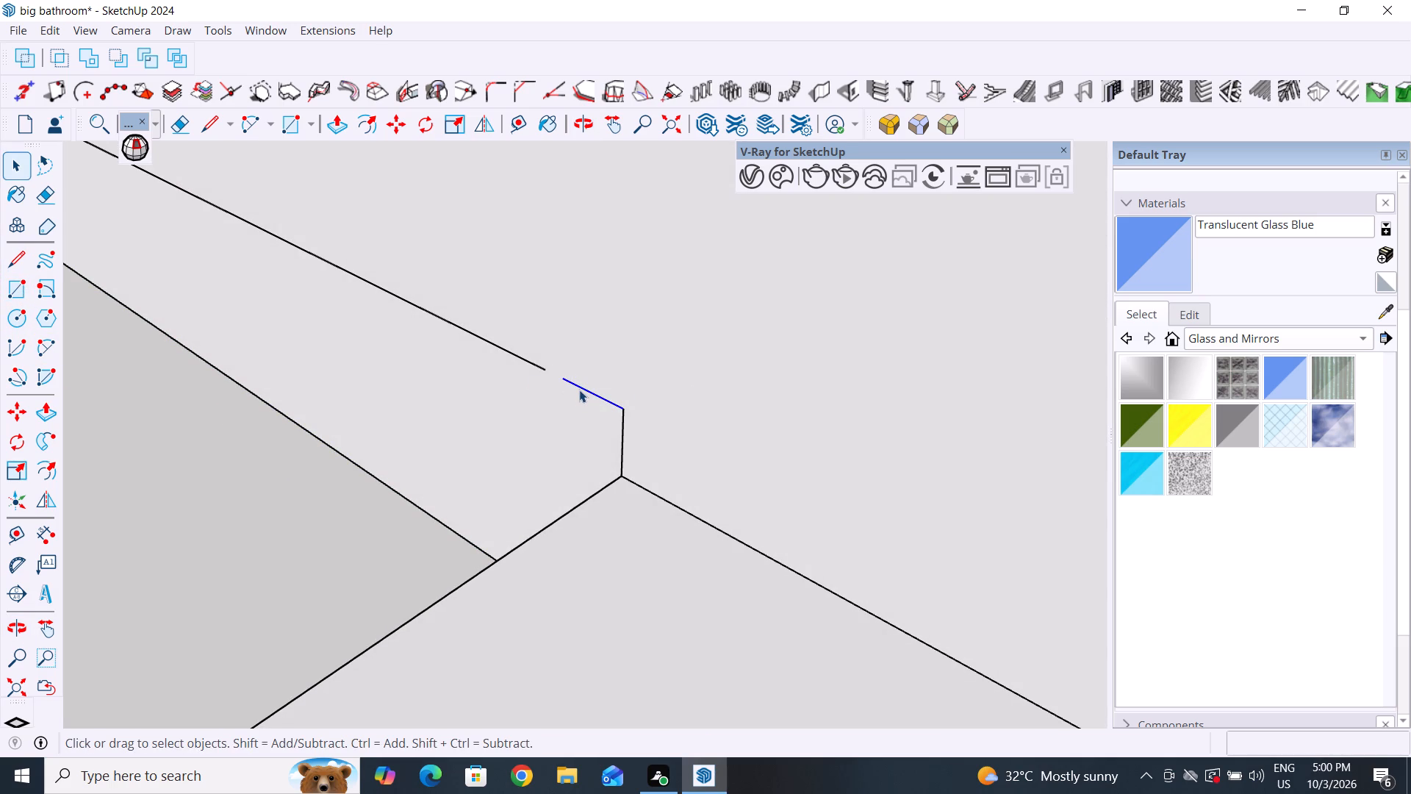
pyautogui.press('Delete')
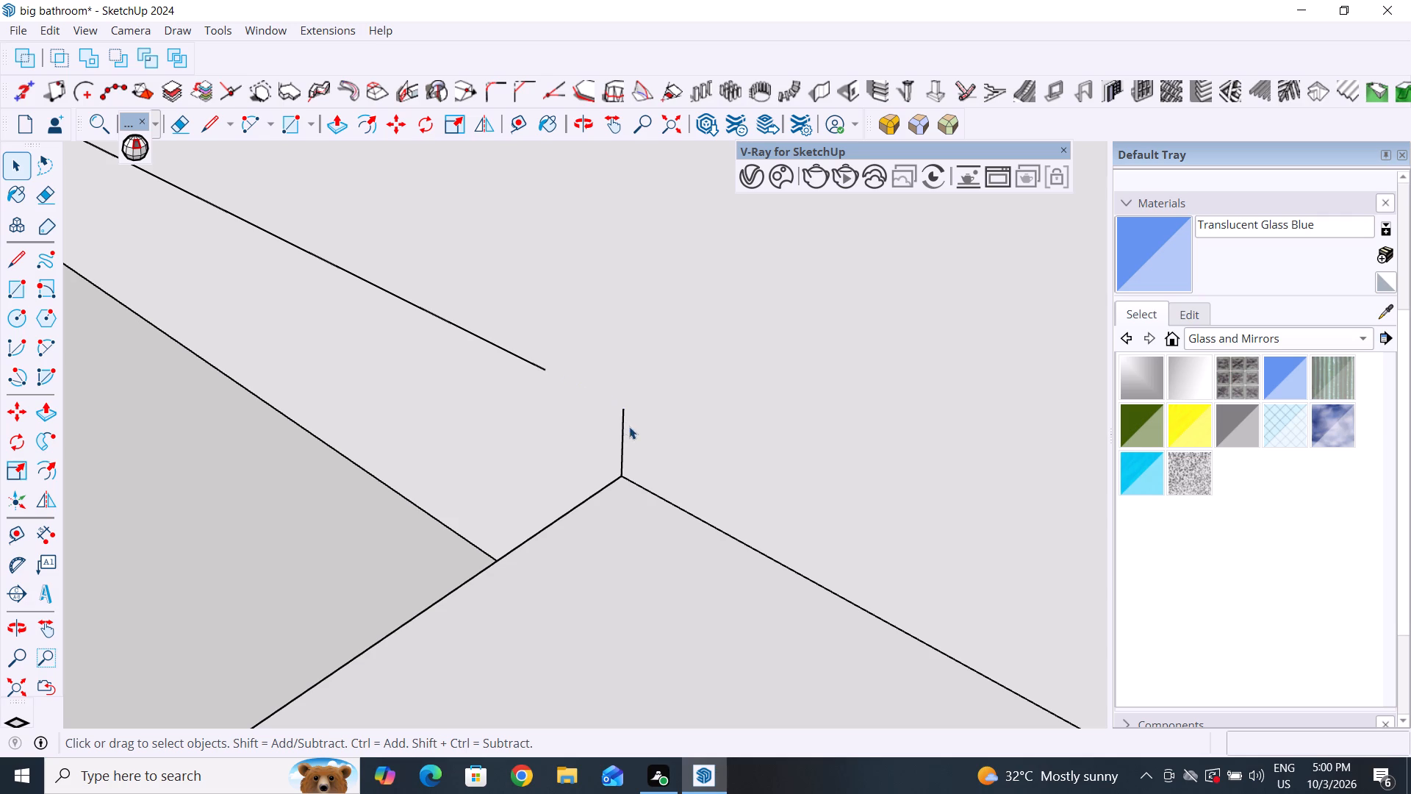
pyautogui.click(624, 415)
pyautogui.press('Delete')
# Delete the remaining long stray line on the long wall just above the shower floor.
pyautogui.scroll(-6, 607, 437)
pyautogui.moveTo(560, 440); pyautogui.dragTo(539, 415, button='middle')
pyautogui.scroll(5, 537, 400)
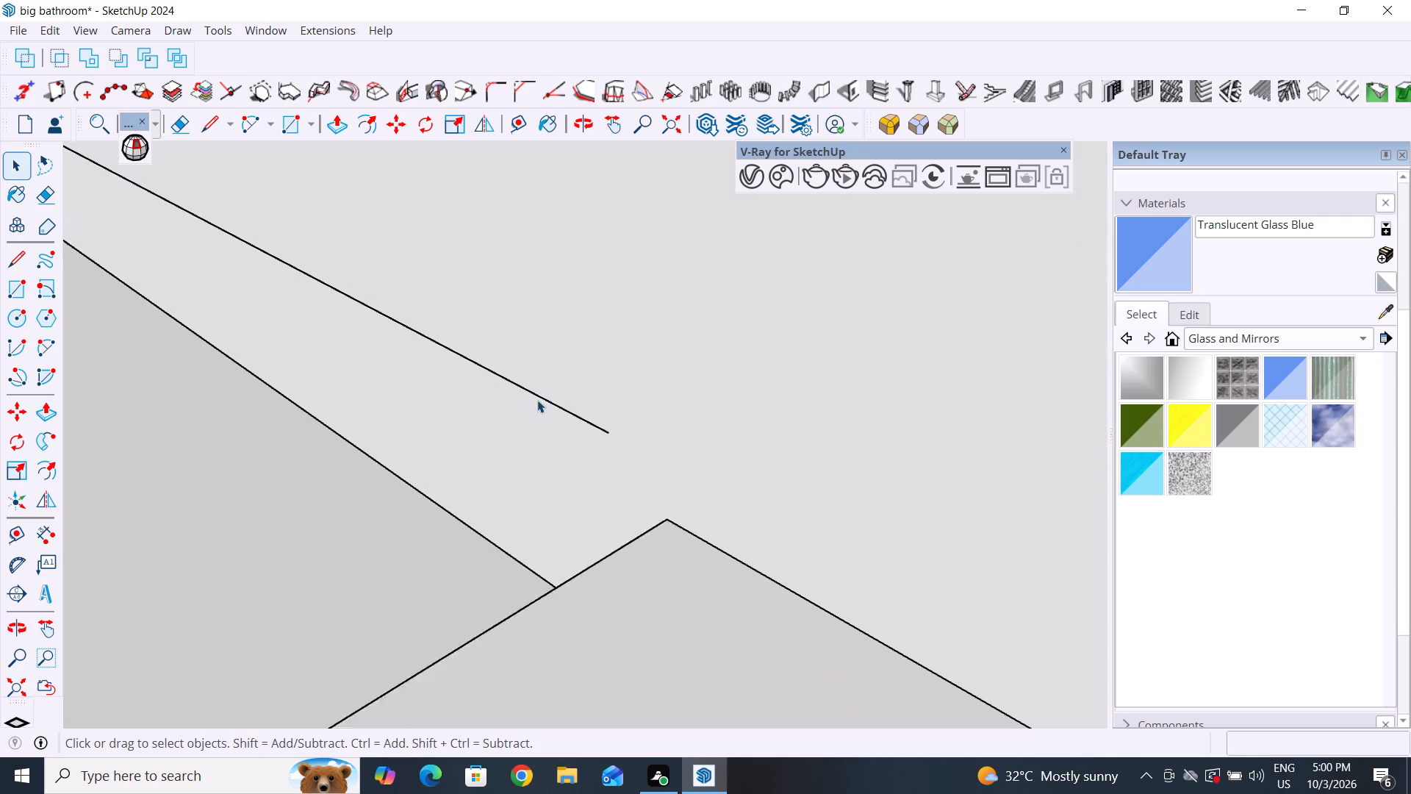
pyautogui.click(544, 396)
pyautogui.press('Delete')
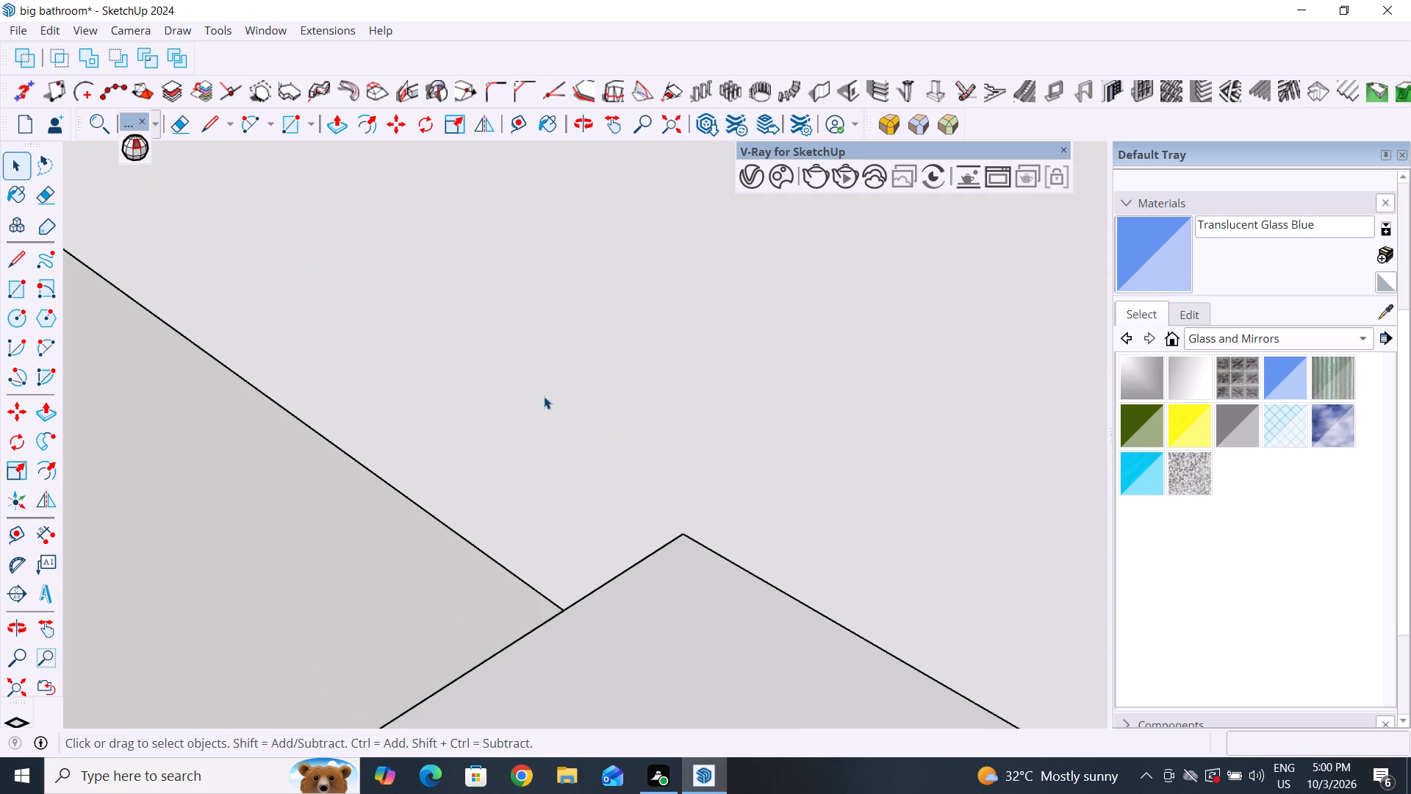
# Delete the bold lower edge along the base of the shower's end wall, between the shelf unit and the long wall.
pyautogui.scroll(-13, 544, 396)
pyautogui.moveTo(512, 429); pyautogui.dragTo(392, 444, button='middle')
pyautogui.scroll(-7, 421, 496)
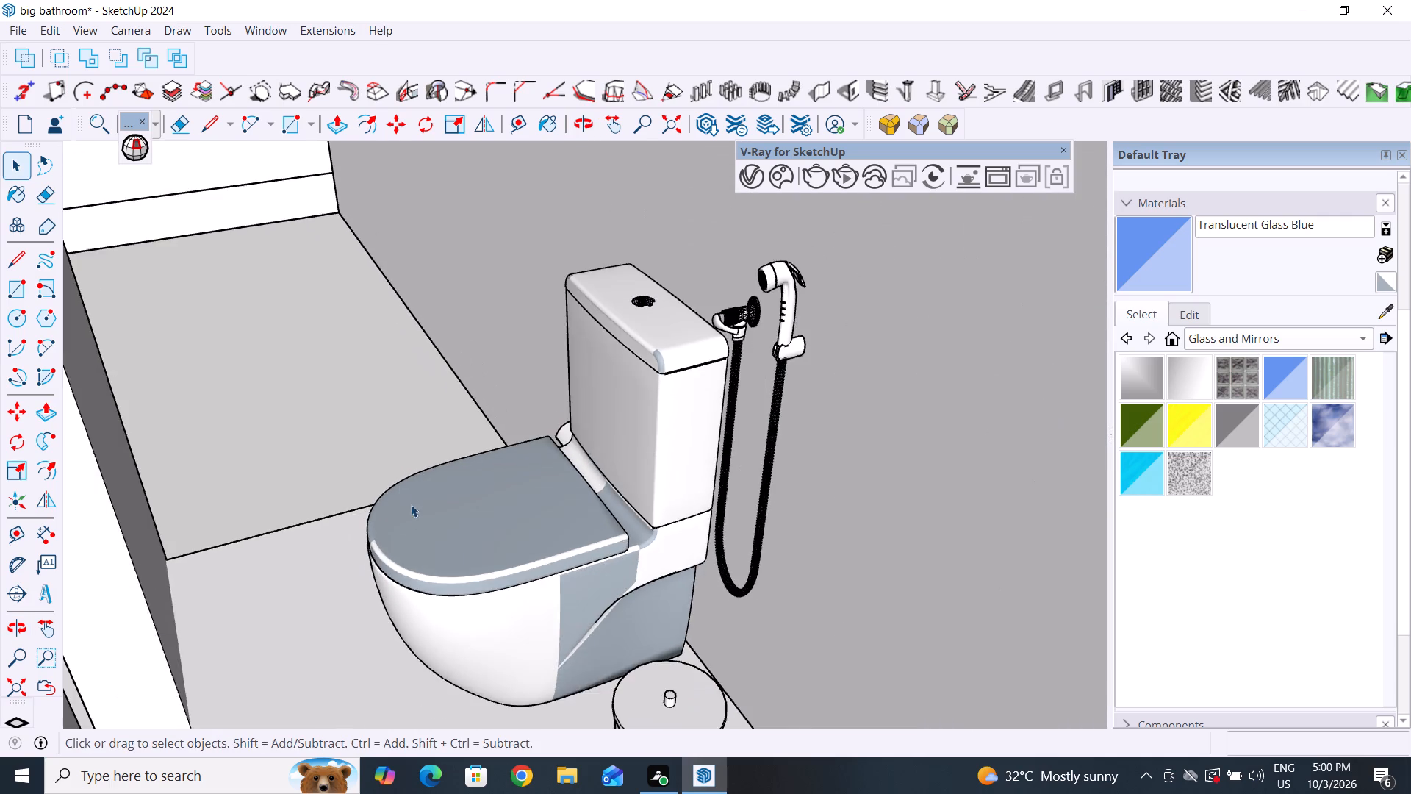
pyautogui.scroll(-5, 386, 474)
pyautogui.scroll(-18, 507, 576)
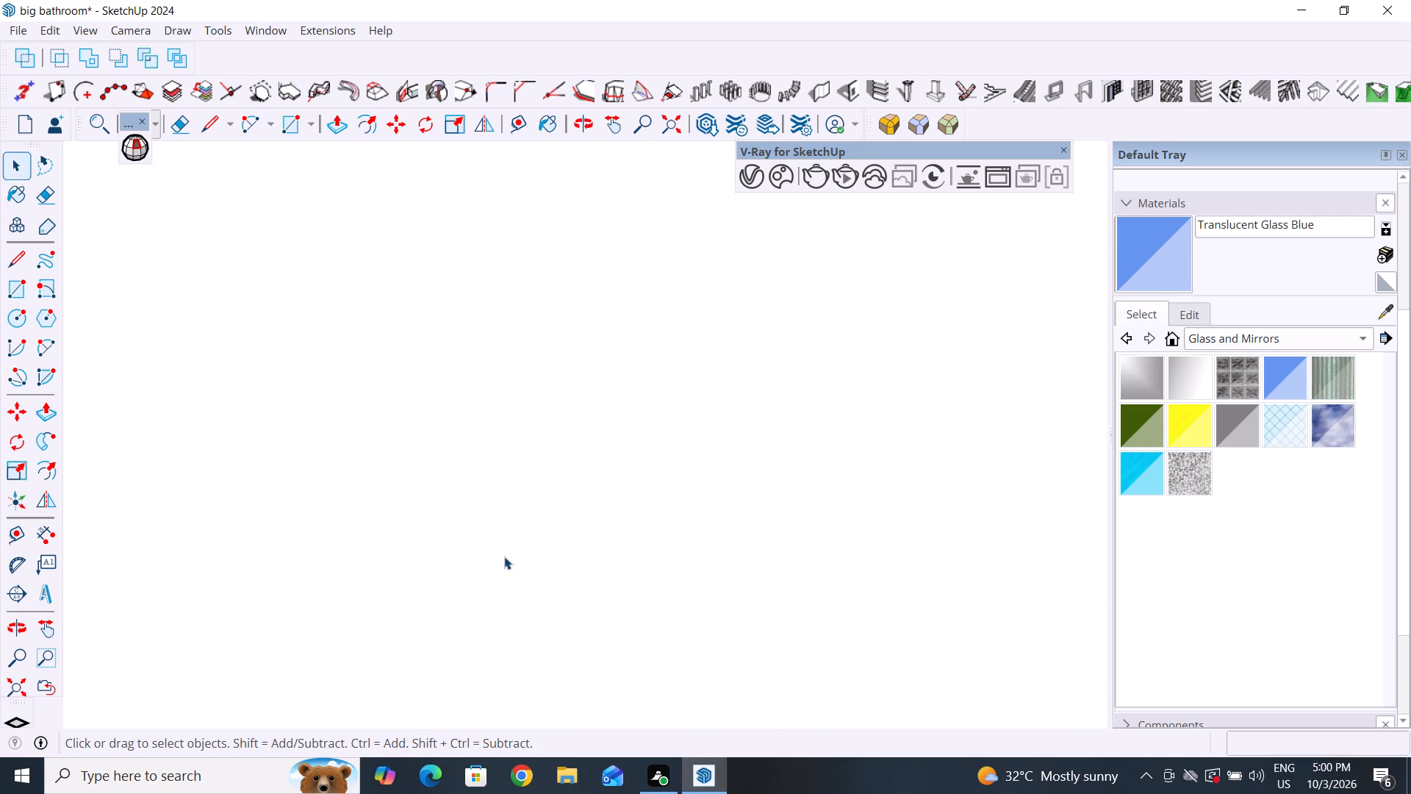
pyautogui.scroll(-20, 405, 543)
pyautogui.scroll(-1, 405, 543)
pyautogui.moveTo(566, 543); pyautogui.dragTo(568, 637, button='middle')
pyautogui.scroll(-13, 635, 465)
pyautogui.scroll(-7, 578, 524)
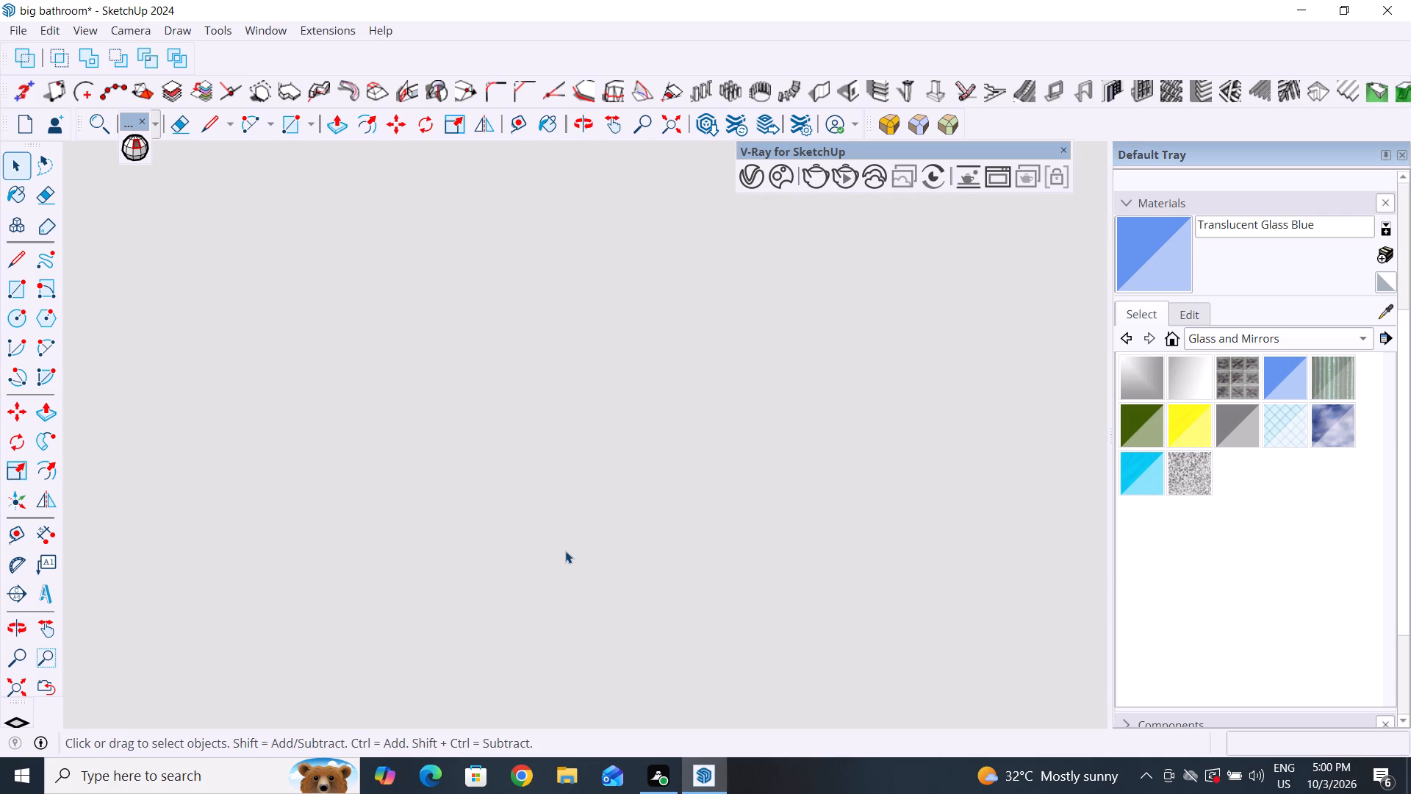
pyautogui.scroll(-16, 565, 551)
pyautogui.scroll(-10, 565, 551)
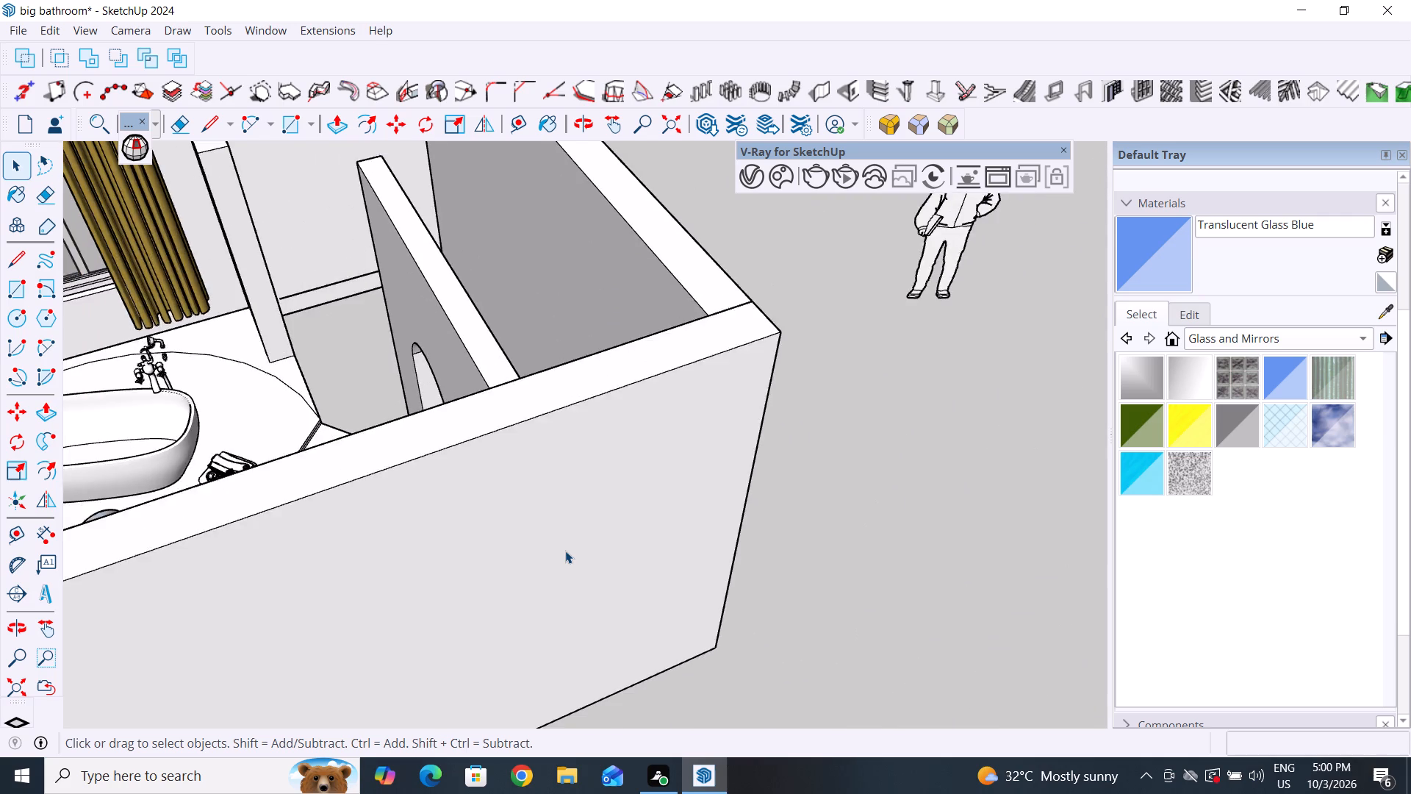
pyautogui.scroll(-3, 565, 551)
pyautogui.click(815, 574)
pyautogui.moveTo(924, 556); pyautogui.dragTo(800, 632, button='middle')
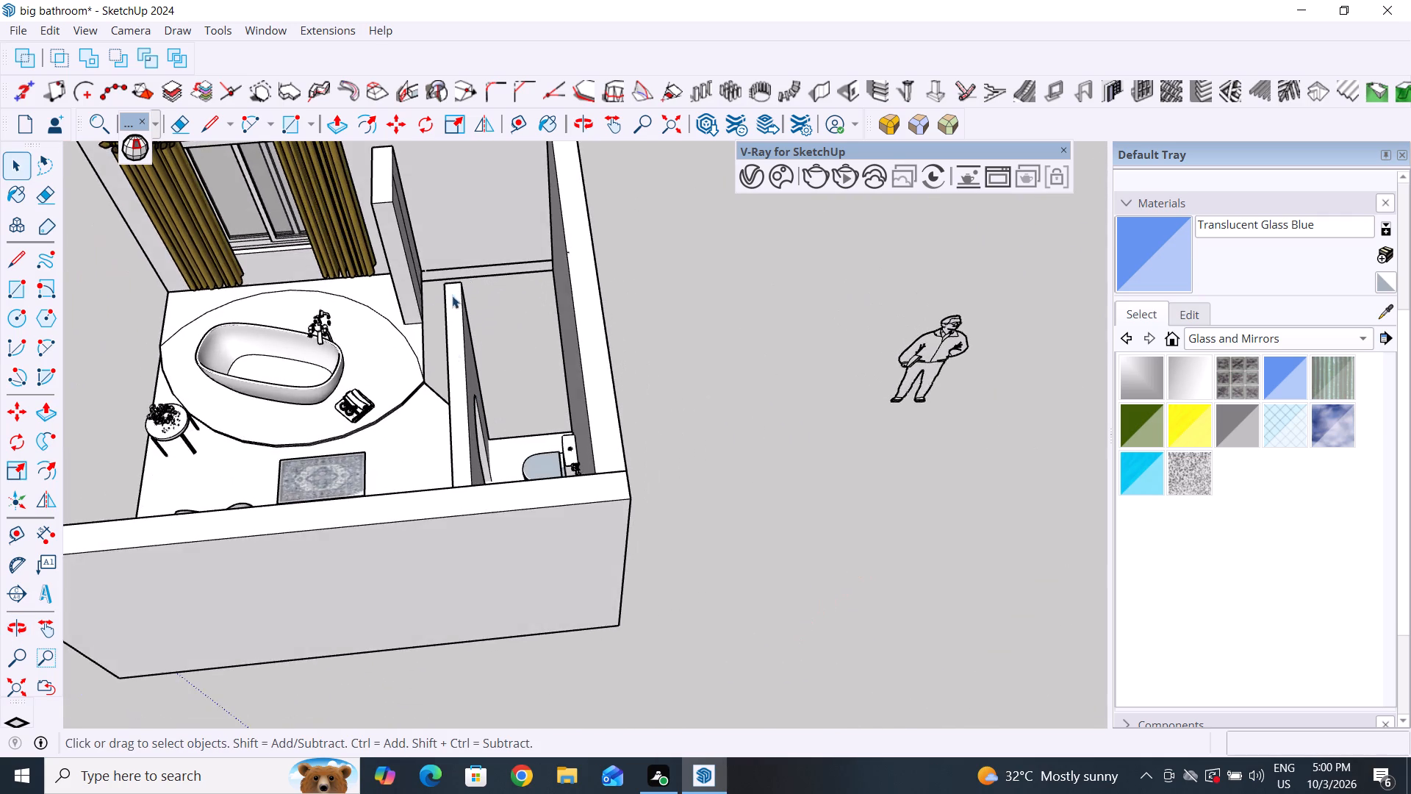
pyautogui.scroll(8, 458, 289)
pyautogui.moveTo(467, 300); pyautogui.dragTo(635, 280, button='middle')
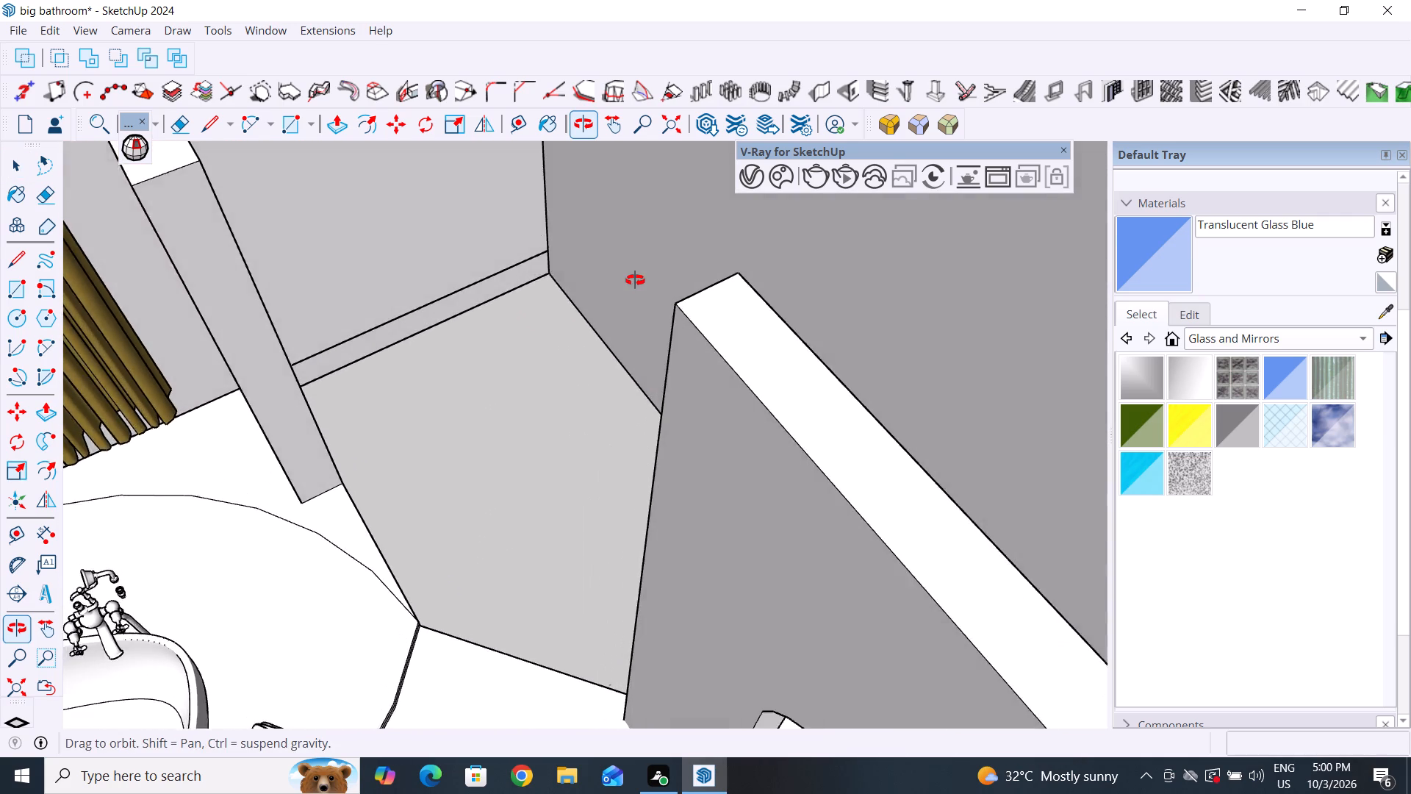
pyautogui.moveTo(635, 280); pyautogui.dragTo(635, 279, button='middle')
pyautogui.scroll(1, 467, 342)
pyautogui.moveTo(468, 341); pyautogui.dragTo(481, 262, button='middle')
pyautogui.scroll(3, 494, 401)
pyautogui.moveTo(485, 395); pyautogui.dragTo(446, 354, button='middle')
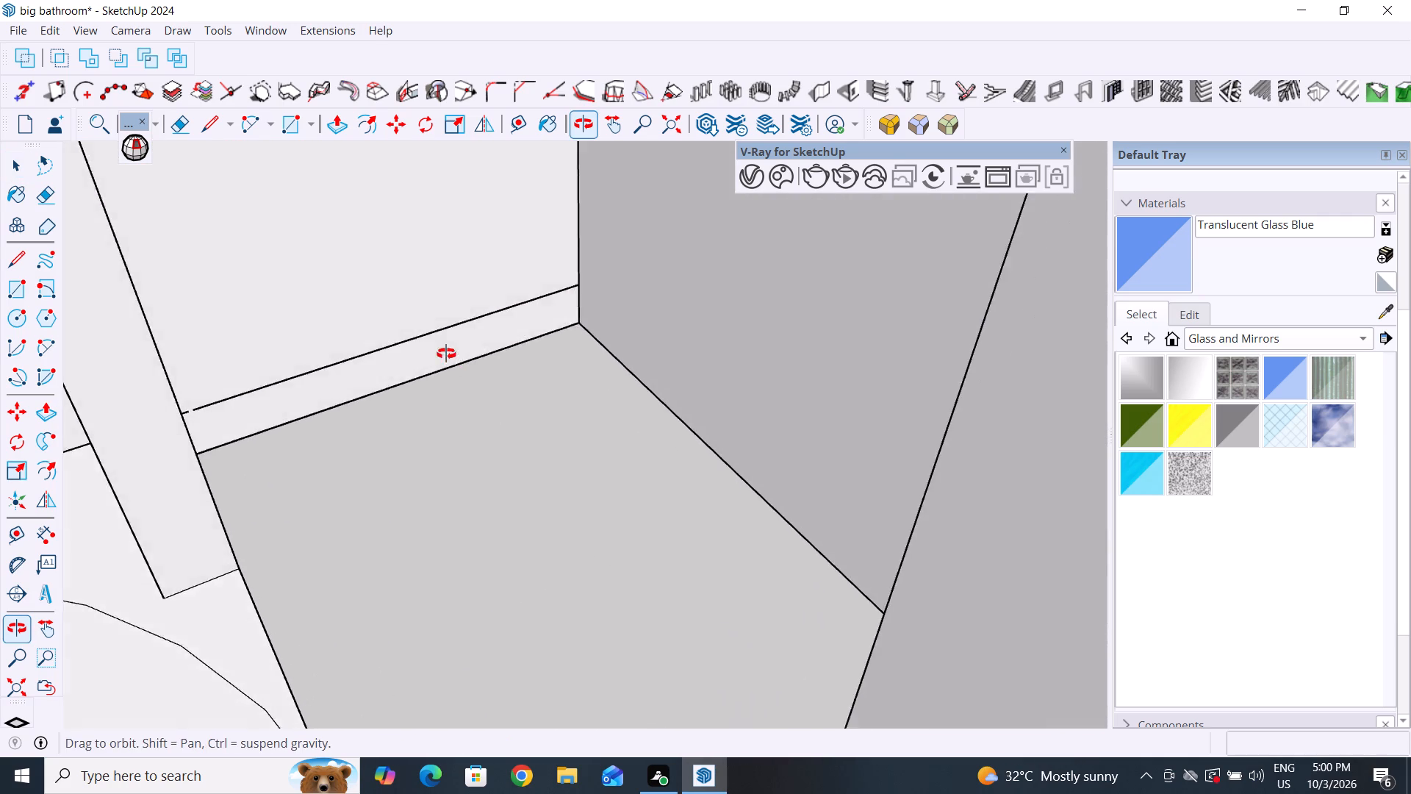
pyautogui.moveTo(446, 354); pyautogui.dragTo(446, 348, button='middle')
pyautogui.click(472, 381)
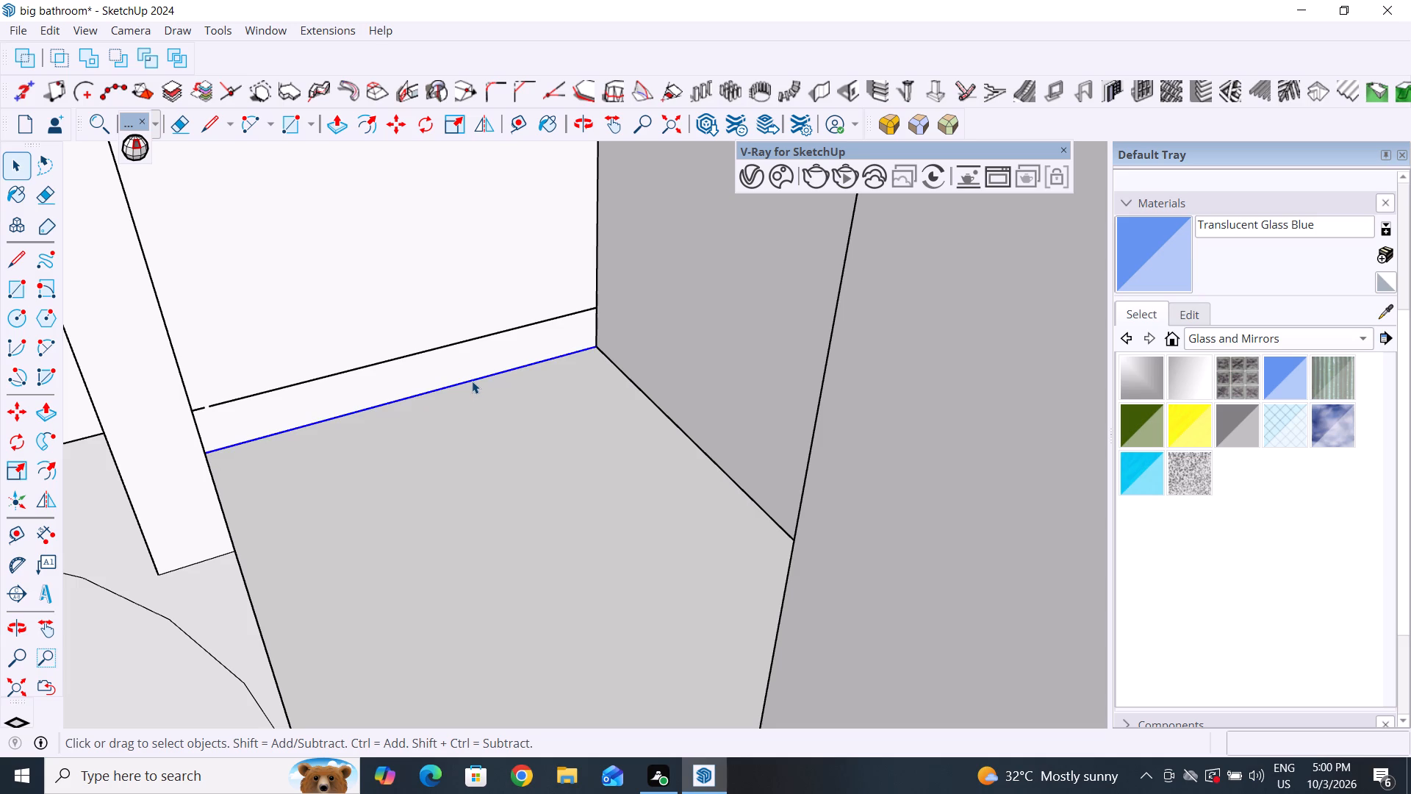
pyautogui.press('Delete')
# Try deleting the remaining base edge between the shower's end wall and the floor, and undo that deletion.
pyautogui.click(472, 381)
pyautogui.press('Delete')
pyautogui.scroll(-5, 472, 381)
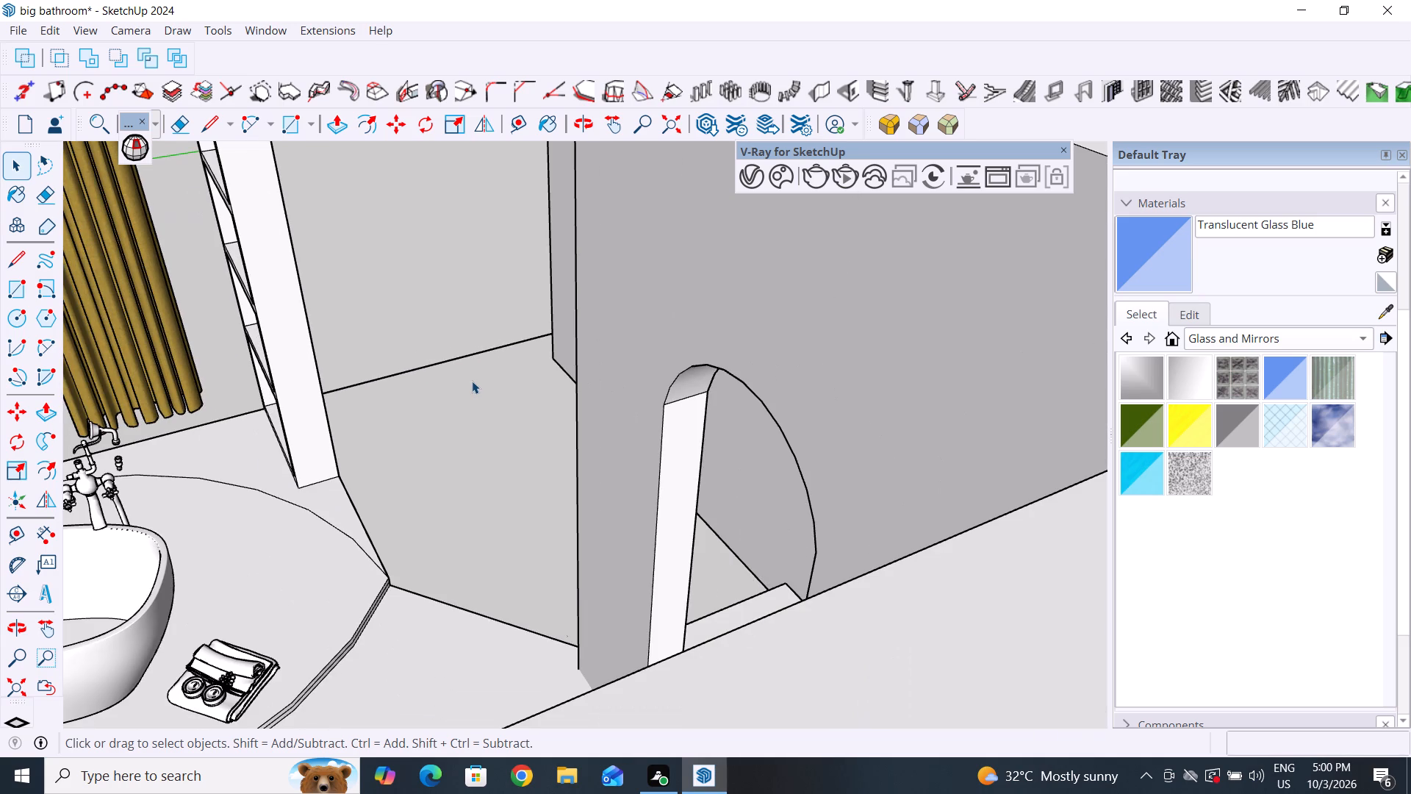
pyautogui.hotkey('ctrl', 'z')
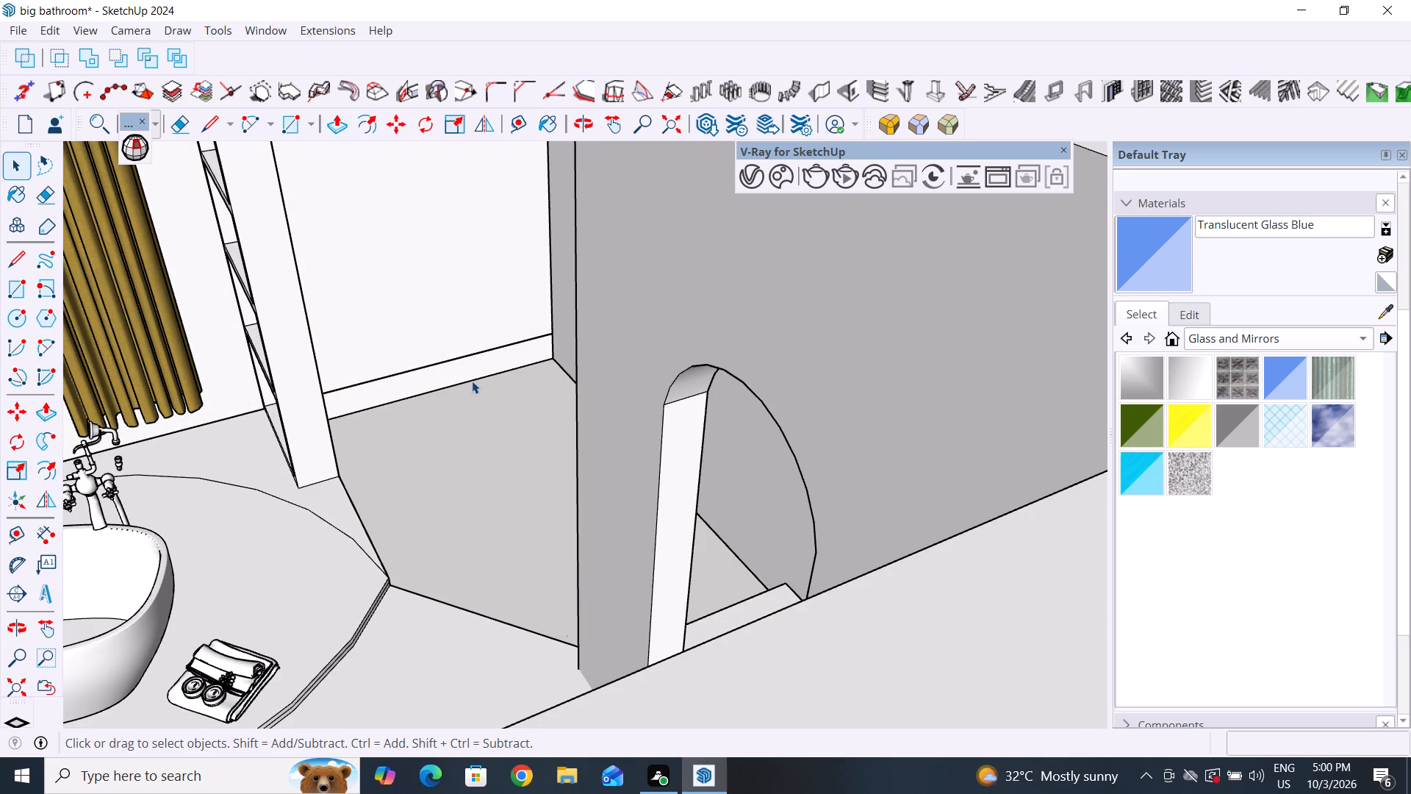
# Delete the stray horizontal line just above the floor on the shower's end wall beside the shelf unit.
pyautogui.scroll(2, 472, 381)
pyautogui.moveTo(472, 381); pyautogui.dragTo(450, 357, button='middle')
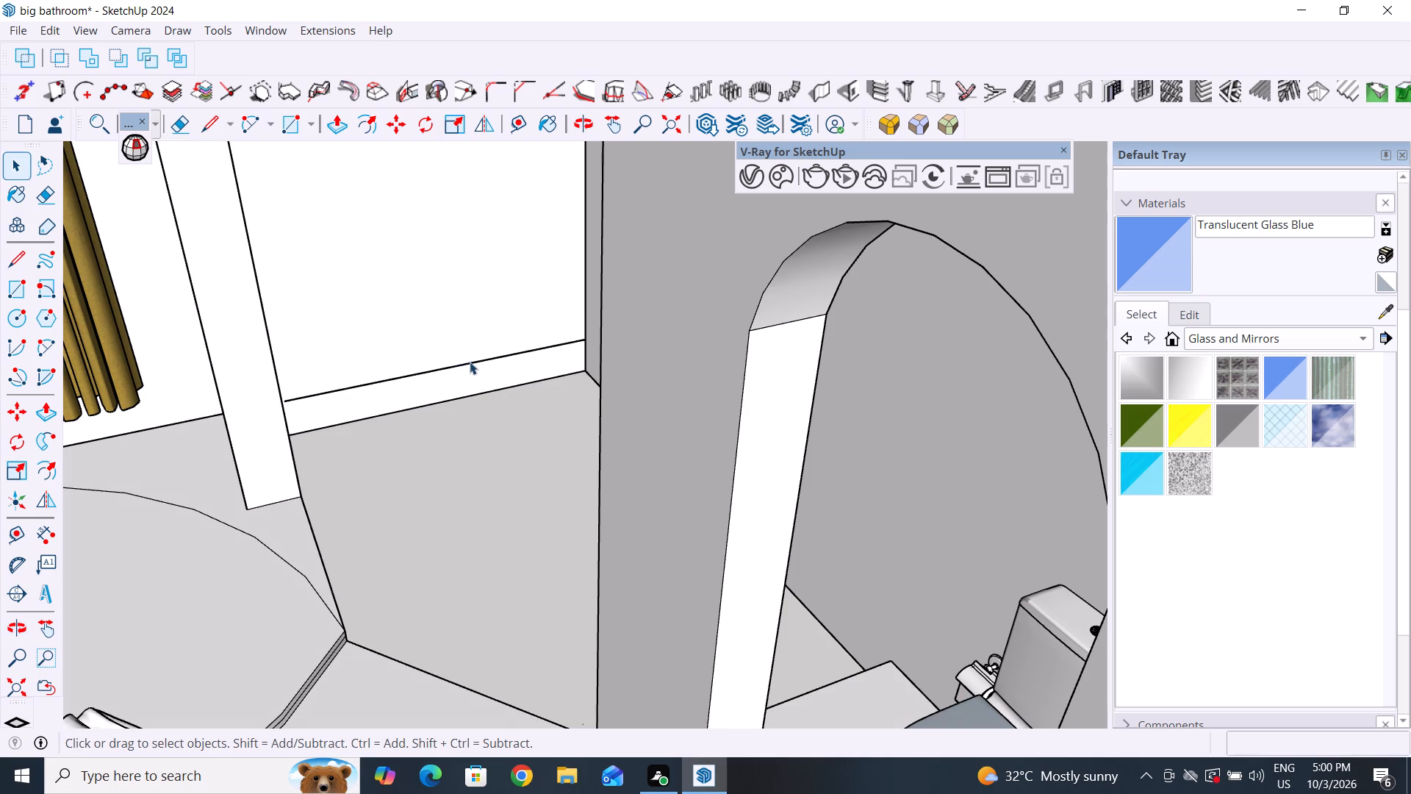
pyautogui.click(498, 355)
pyautogui.press('Delete')
pyautogui.scroll(-4, 502, 354)
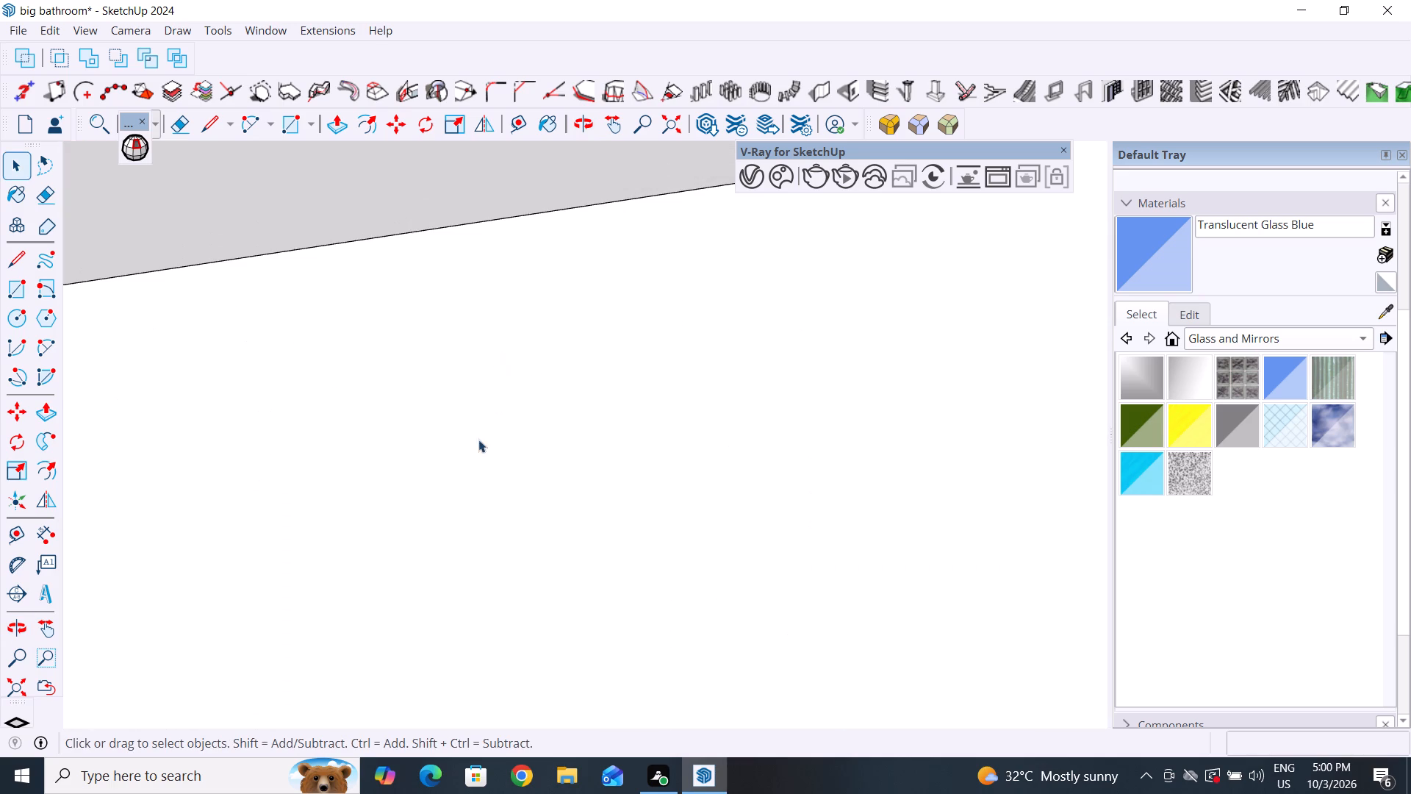
pyautogui.scroll(-20, 512, 417)
pyautogui.scroll(-6, 477, 462)
pyautogui.moveTo(555, 529); pyautogui.dragTo(493, 629, button='middle')
pyautogui.click(950, 311)
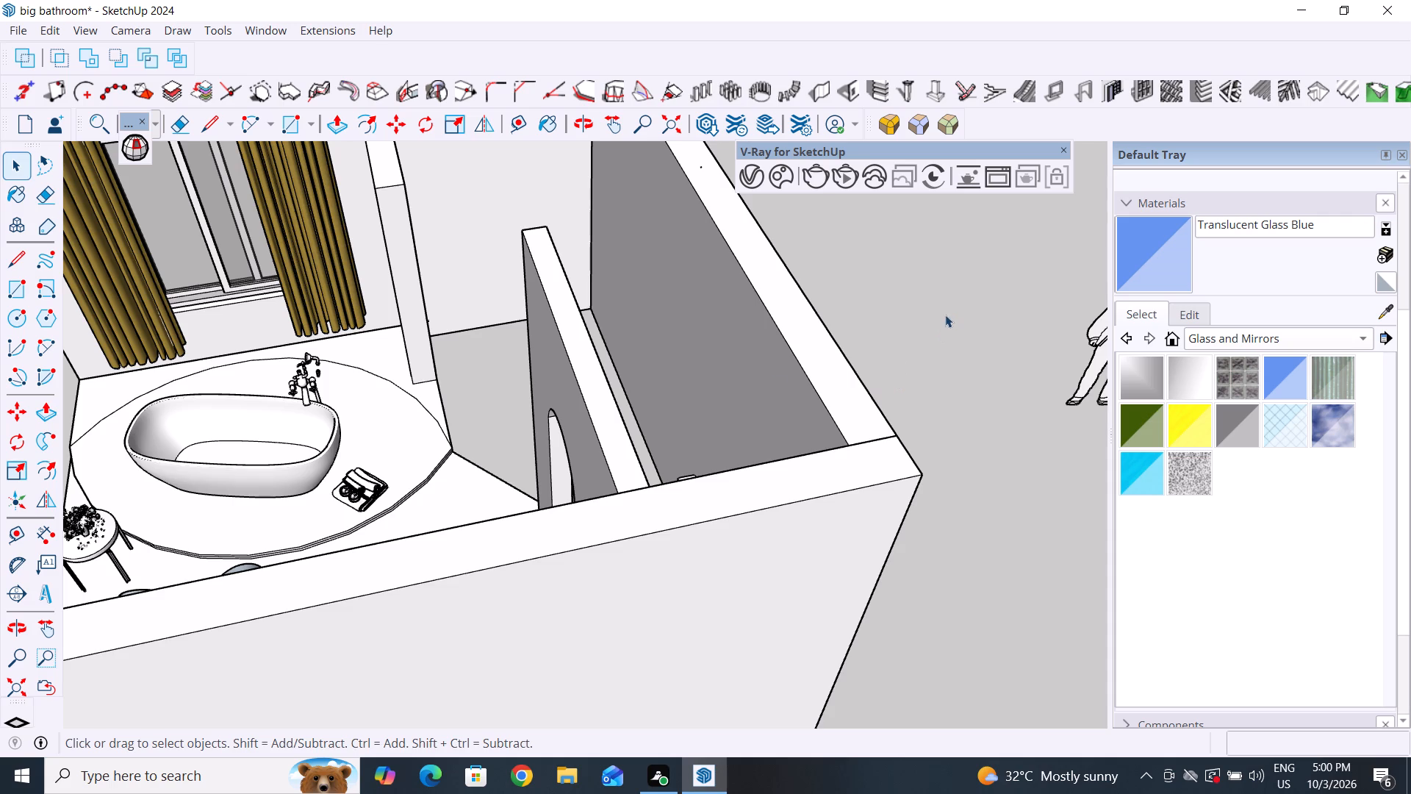
# Examine the shower floor opening's edges around the arched partition's base beside the toilet area.
pyautogui.moveTo(426, 464); pyautogui.dragTo(580, 546, button='middle')
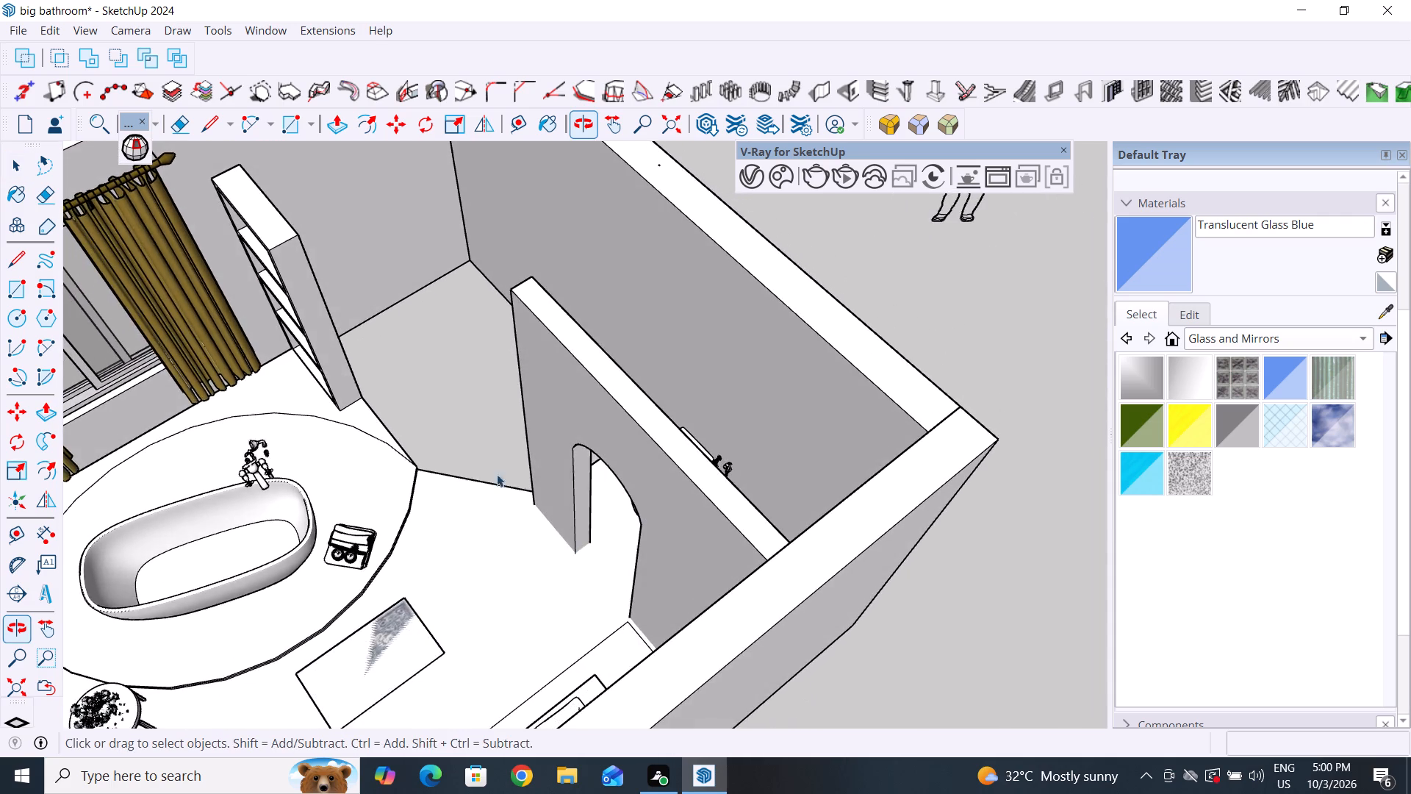
pyautogui.scroll(5, 489, 445)
pyautogui.moveTo(478, 484); pyautogui.dragTo(934, 444, button='middle')
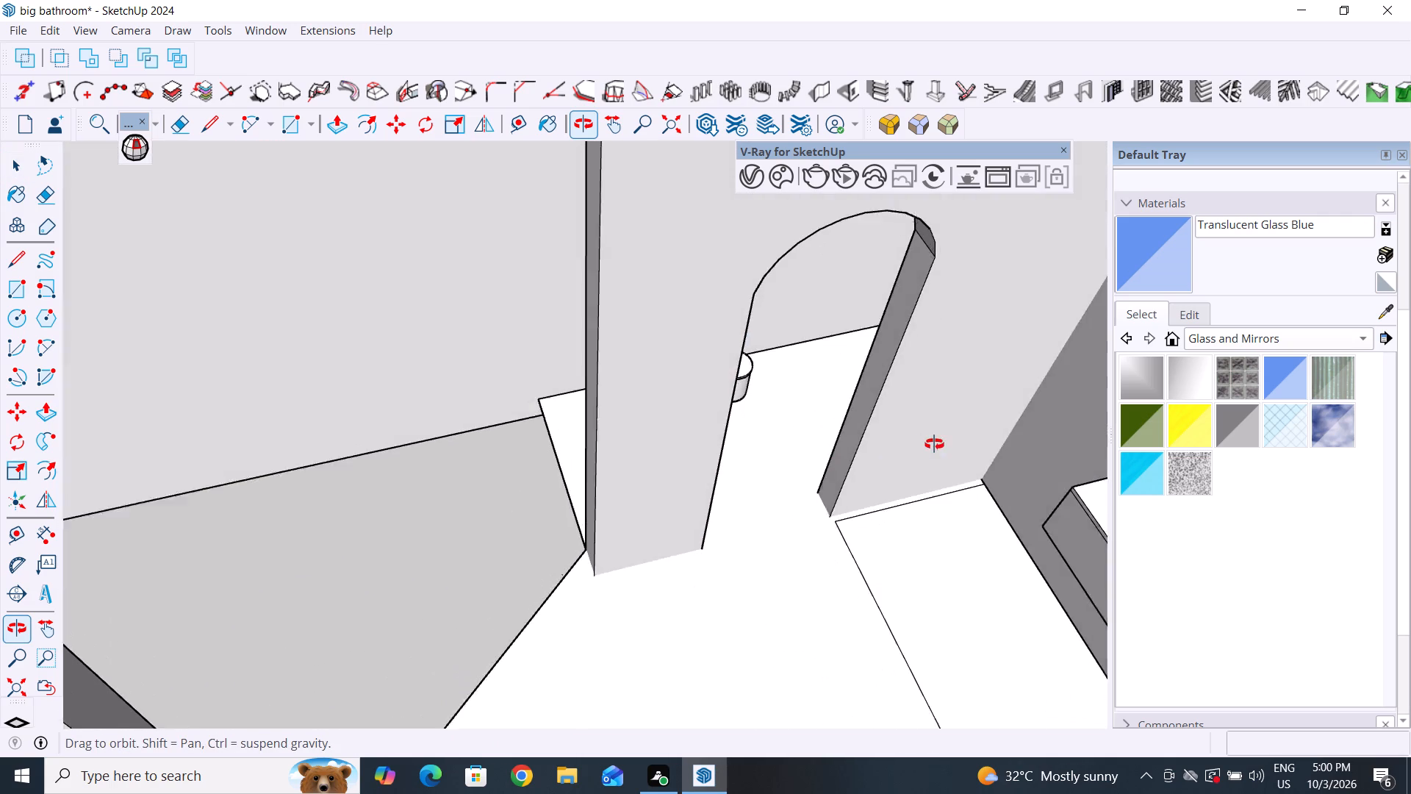
pyautogui.moveTo(934, 444); pyautogui.dragTo(821, 379, button='middle')
pyautogui.scroll(3, 560, 581)
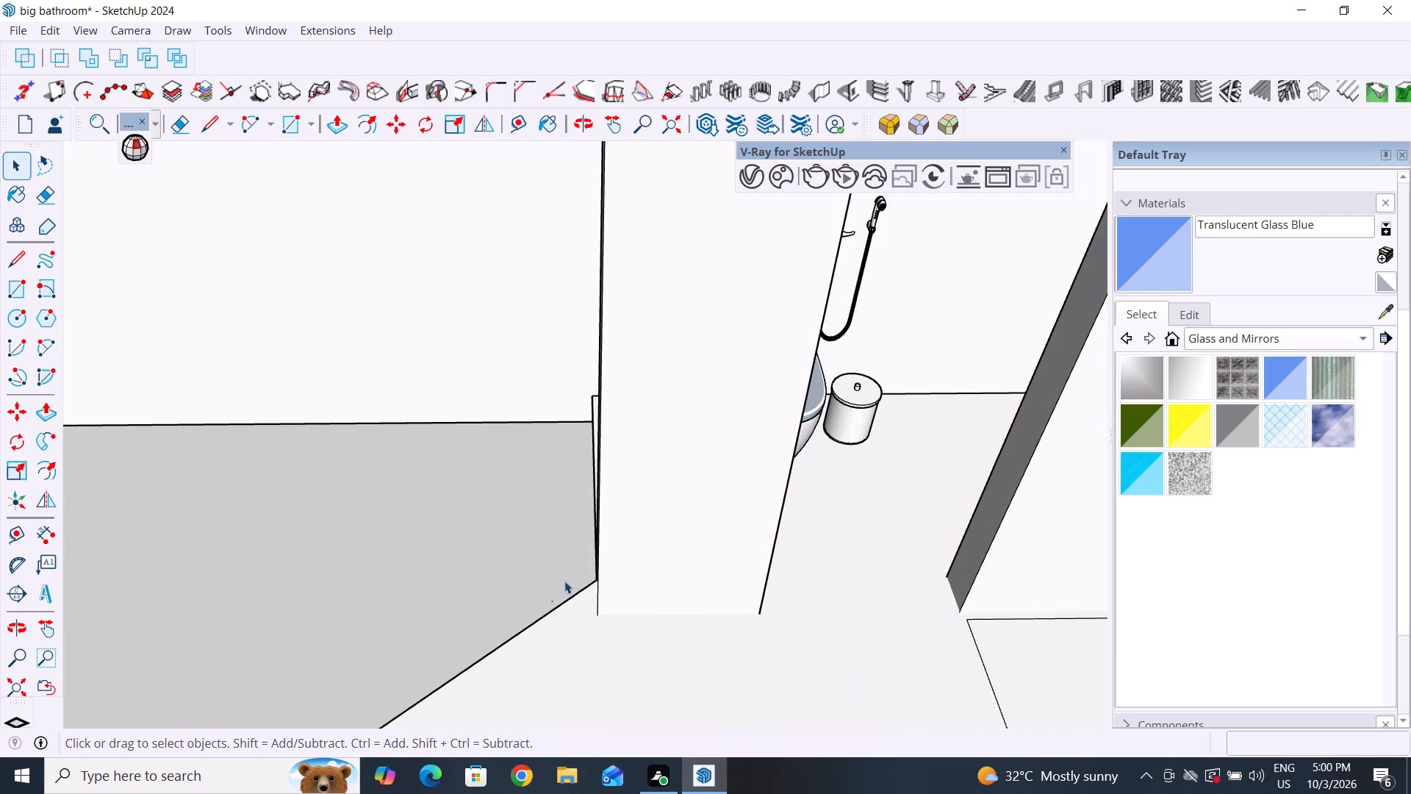
pyautogui.moveTo(564, 581); pyautogui.dragTo(355, 517, button='middle')
pyautogui.scroll(-2, 346, 517)
pyautogui.moveTo(356, 526); pyautogui.dragTo(389, 552, button='middle')
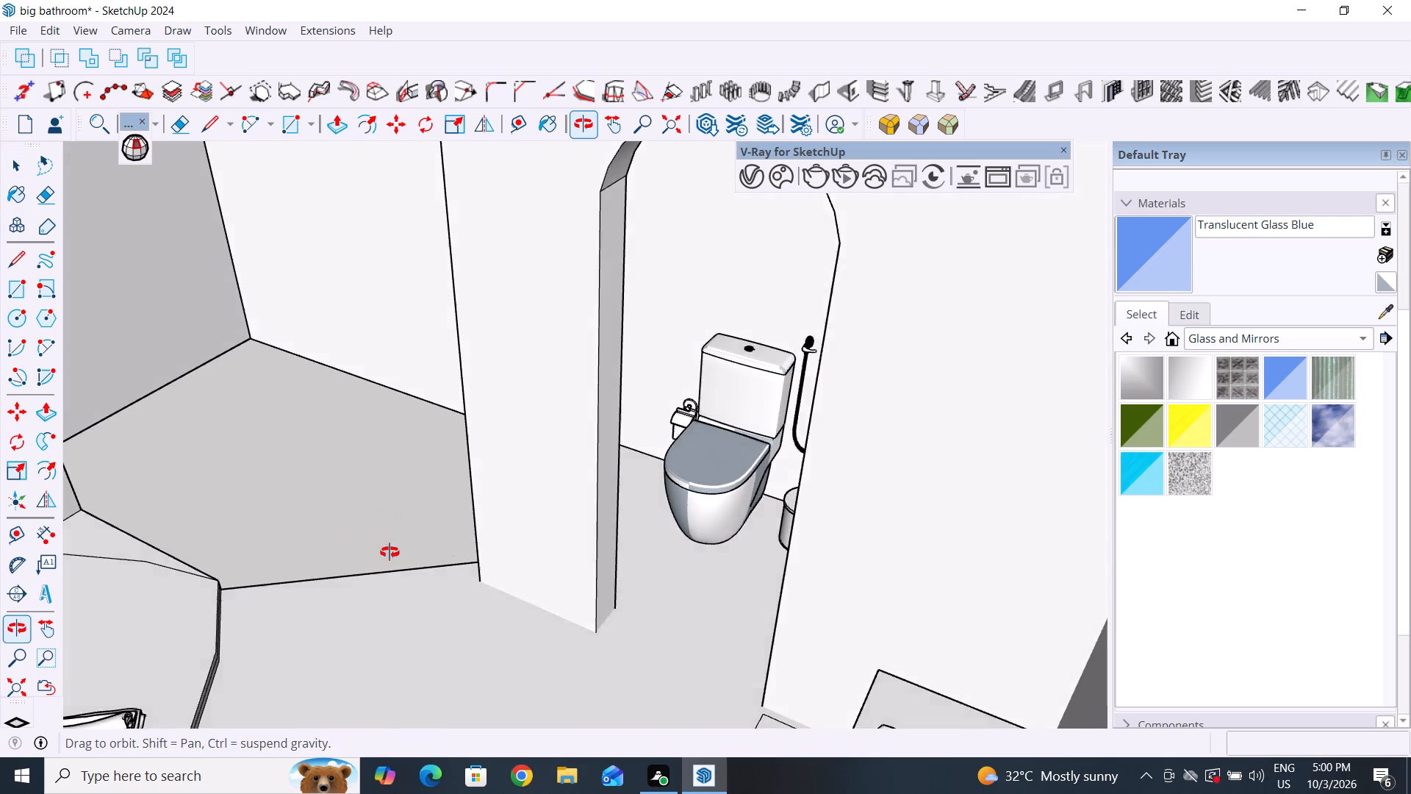
pyautogui.moveTo(389, 552); pyautogui.dragTo(506, 532, button='middle')
pyautogui.scroll(2, 340, 437)
pyautogui.moveTo(464, 512); pyautogui.dragTo(575, 534, button='middle')
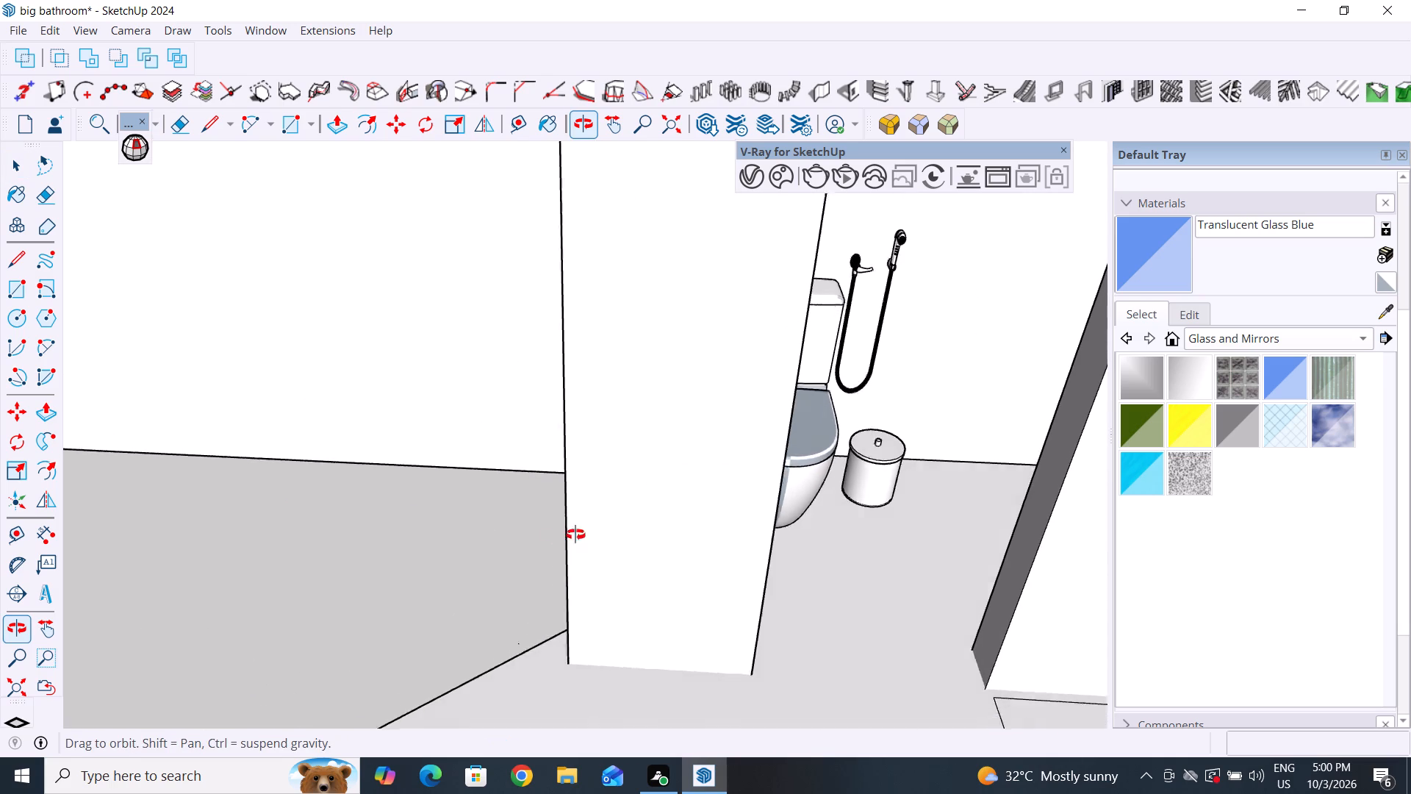
pyautogui.moveTo(575, 534); pyautogui.dragTo(794, 468, button='middle')
pyautogui.scroll(3, 479, 614)
pyautogui.moveTo(631, 574); pyautogui.dragTo(764, 509, button='middle')
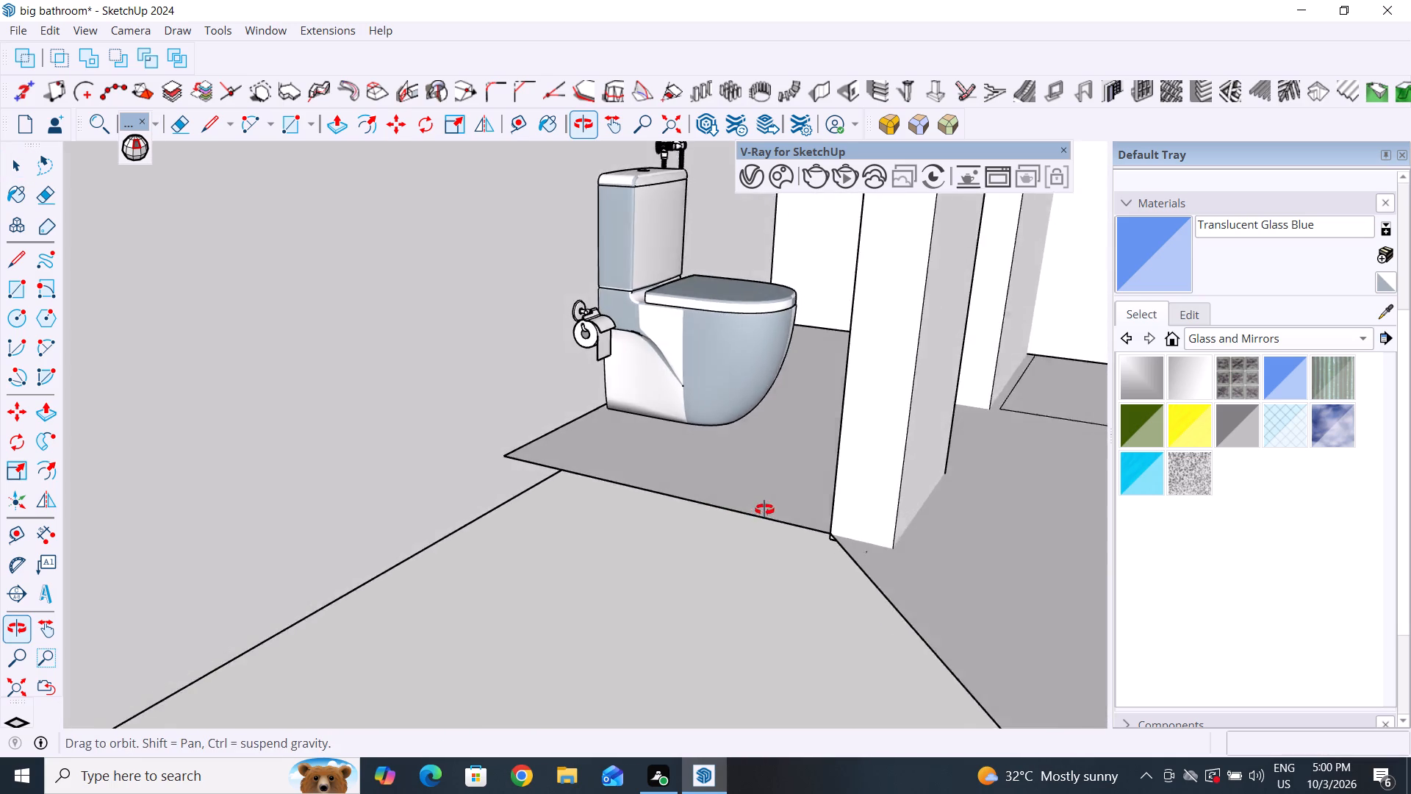
pyautogui.moveTo(764, 509); pyautogui.dragTo(829, 515, button='middle')
pyautogui.scroll(4, 888, 504)
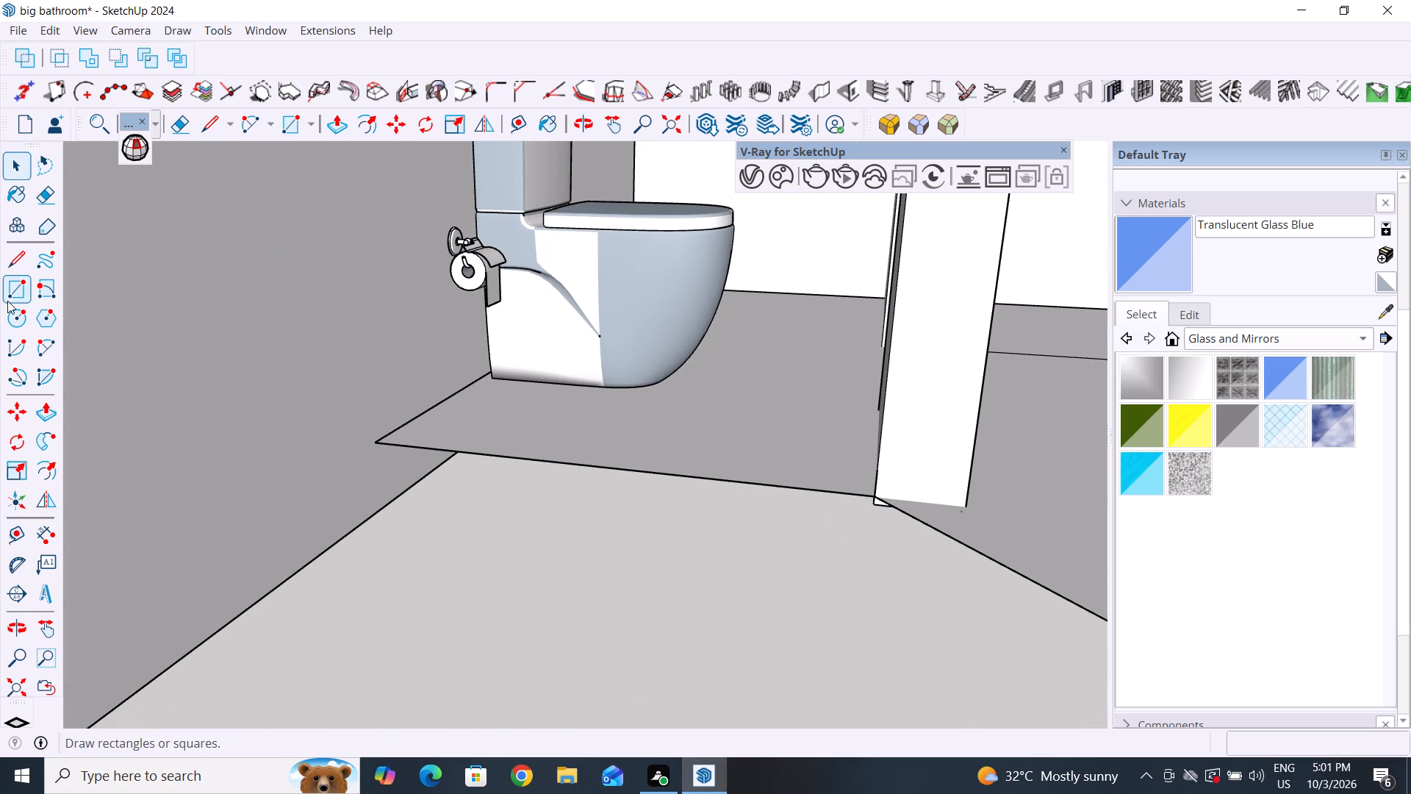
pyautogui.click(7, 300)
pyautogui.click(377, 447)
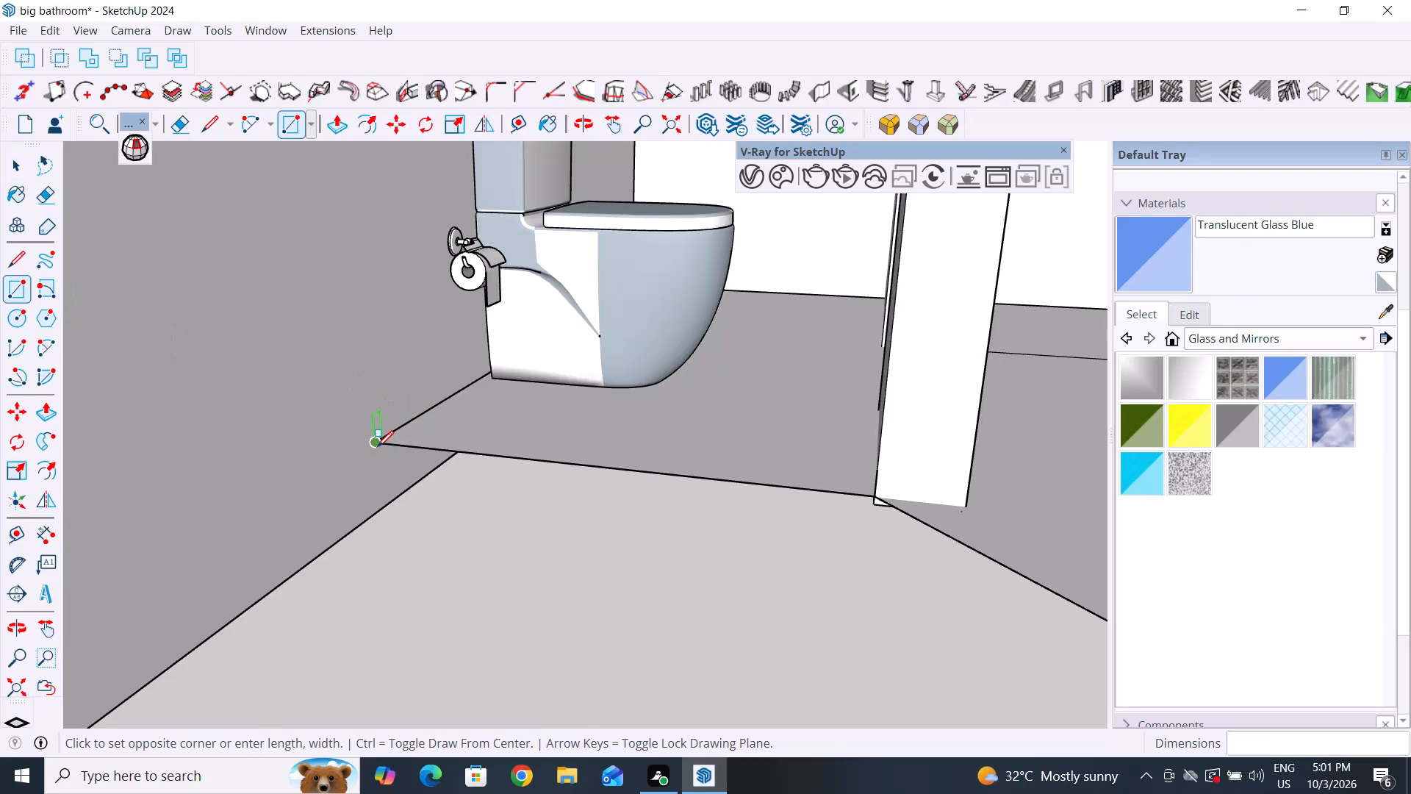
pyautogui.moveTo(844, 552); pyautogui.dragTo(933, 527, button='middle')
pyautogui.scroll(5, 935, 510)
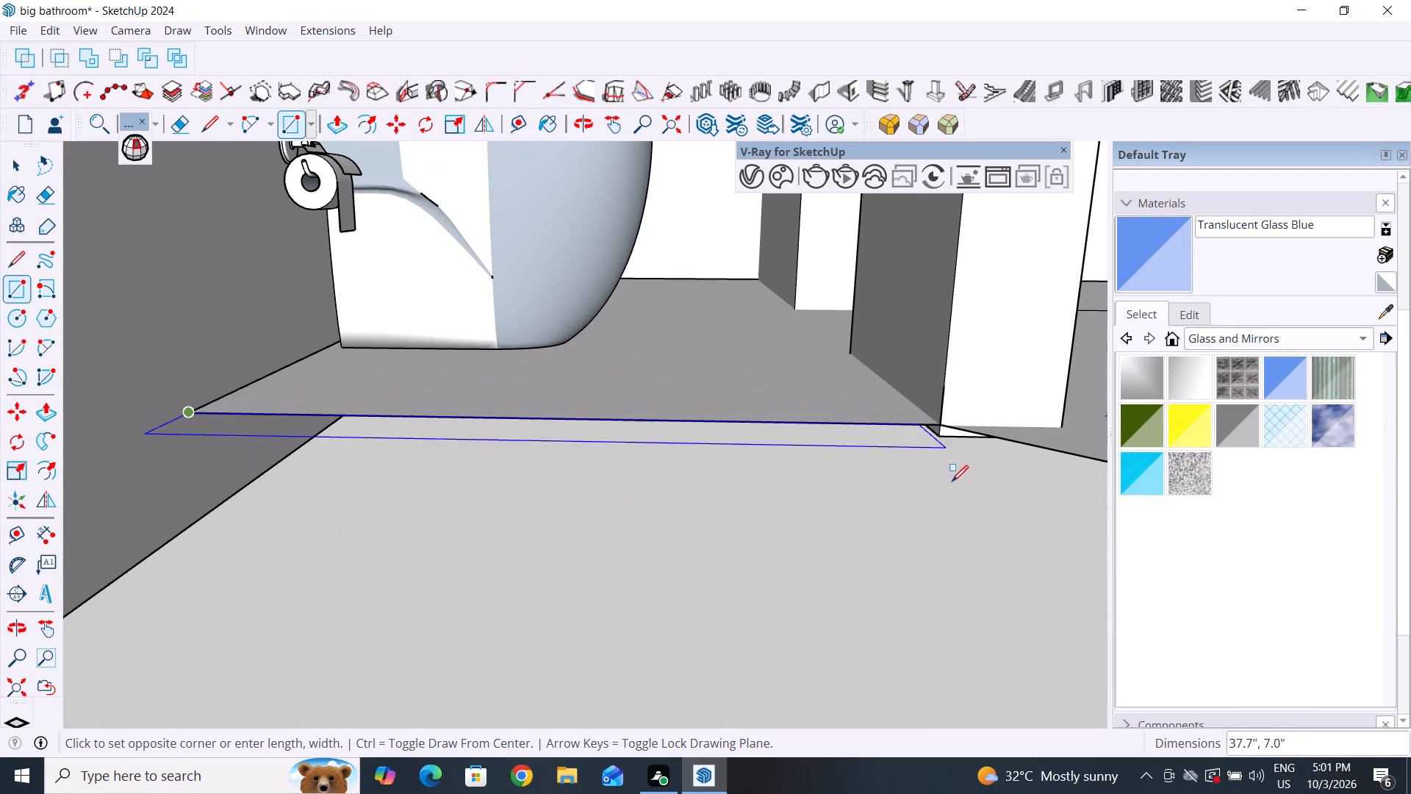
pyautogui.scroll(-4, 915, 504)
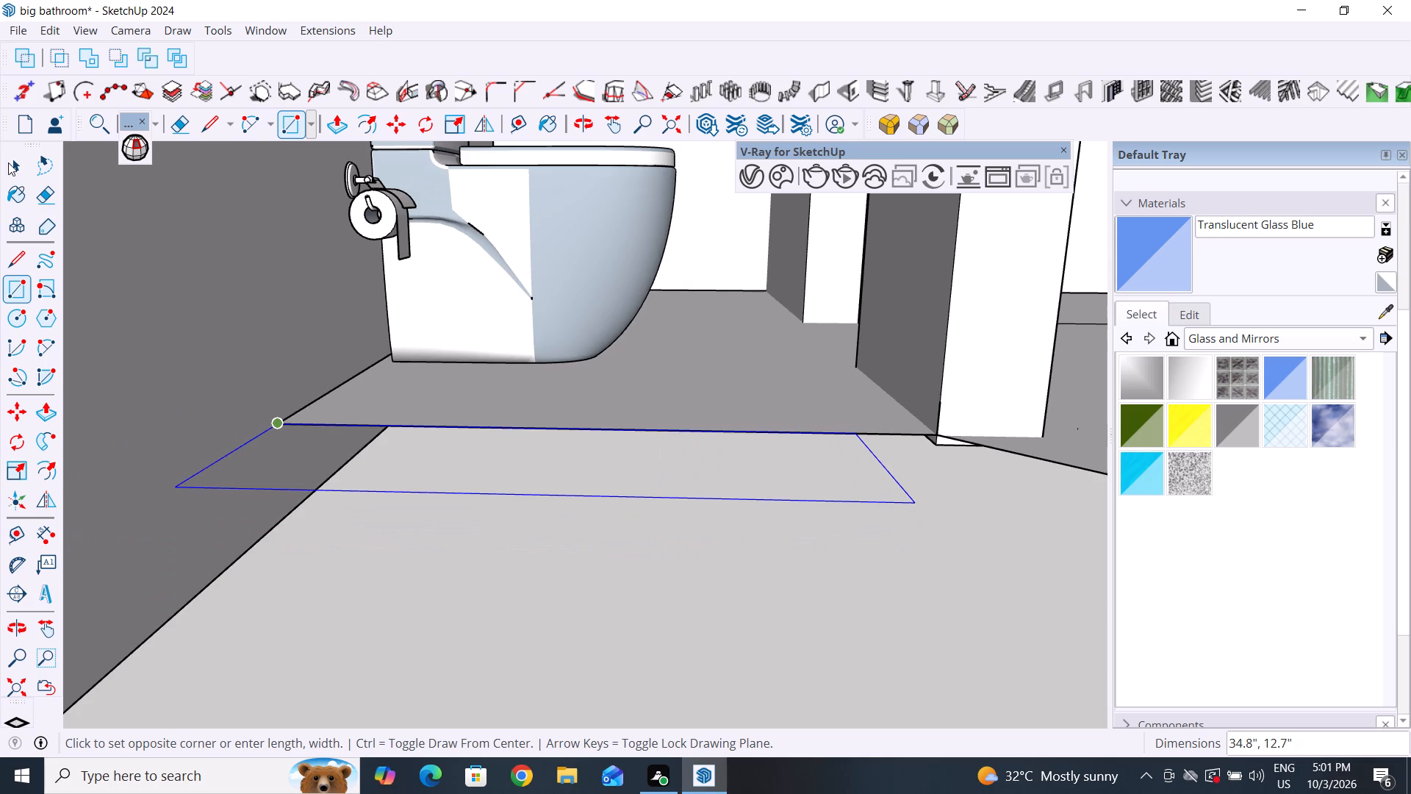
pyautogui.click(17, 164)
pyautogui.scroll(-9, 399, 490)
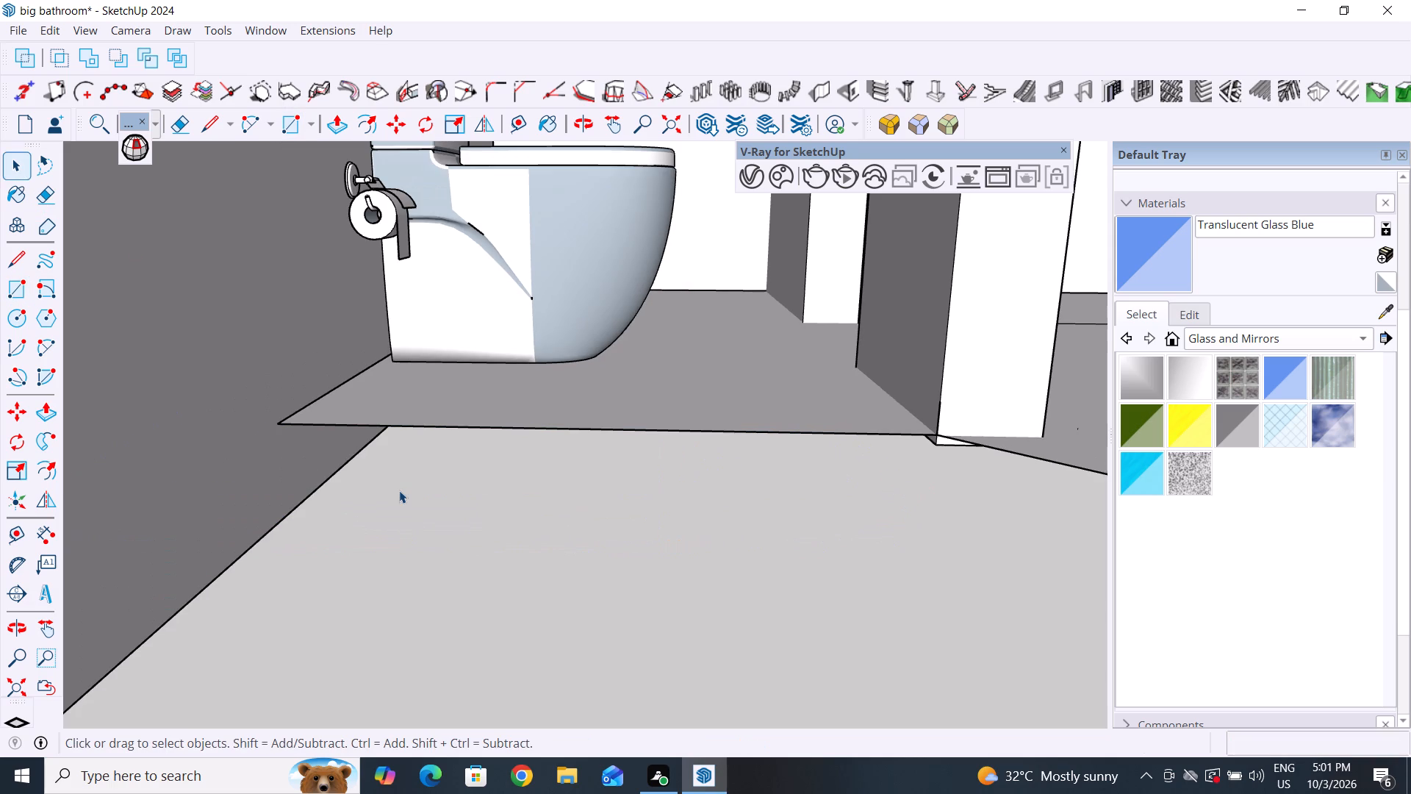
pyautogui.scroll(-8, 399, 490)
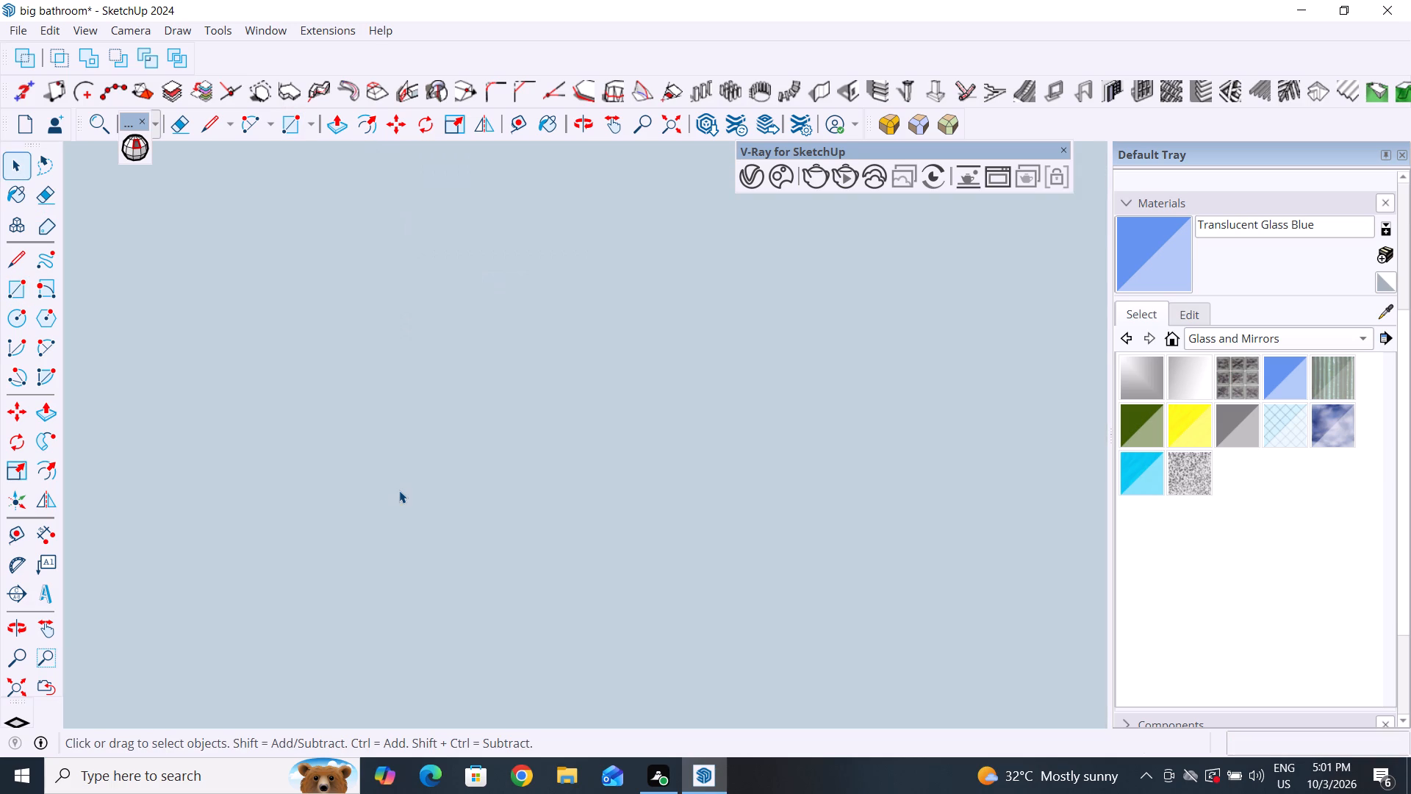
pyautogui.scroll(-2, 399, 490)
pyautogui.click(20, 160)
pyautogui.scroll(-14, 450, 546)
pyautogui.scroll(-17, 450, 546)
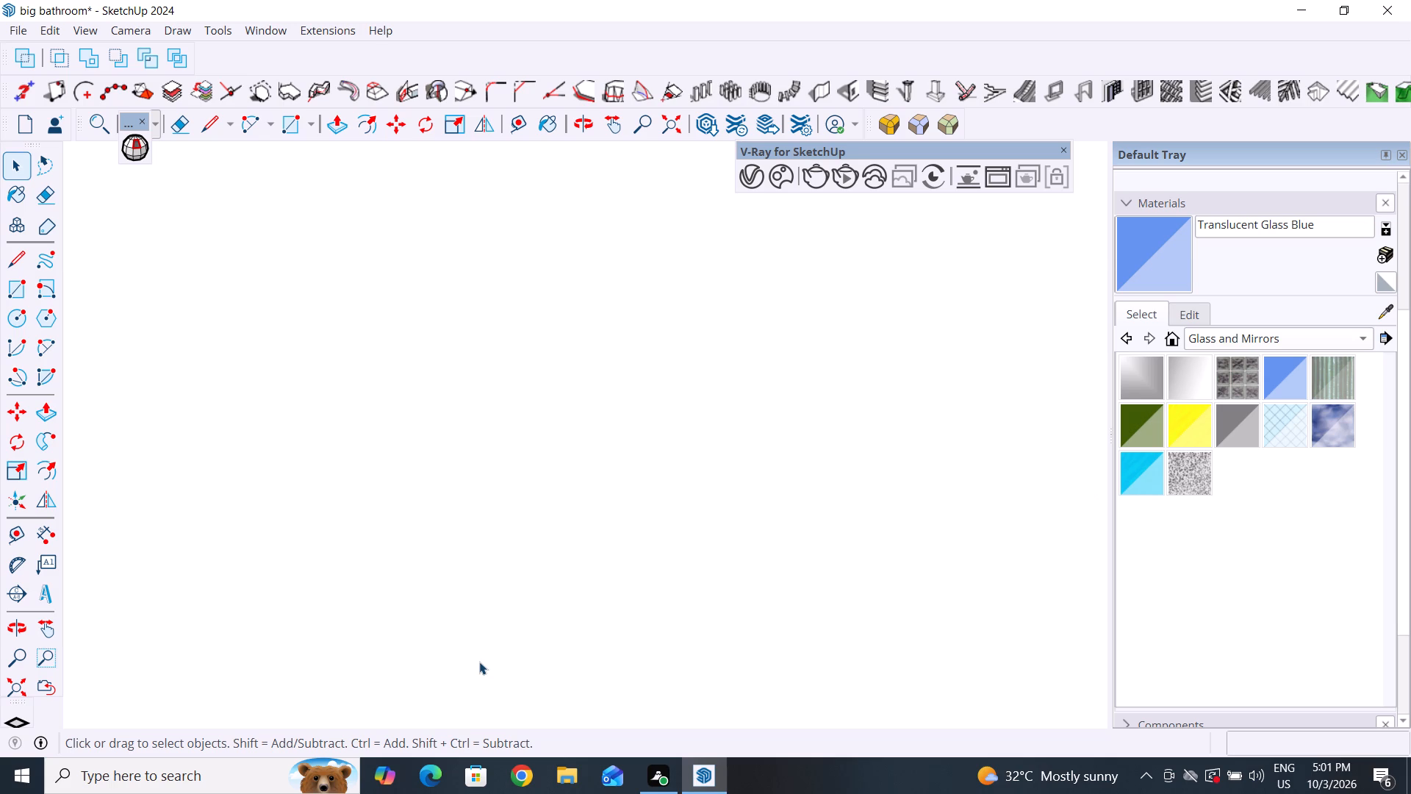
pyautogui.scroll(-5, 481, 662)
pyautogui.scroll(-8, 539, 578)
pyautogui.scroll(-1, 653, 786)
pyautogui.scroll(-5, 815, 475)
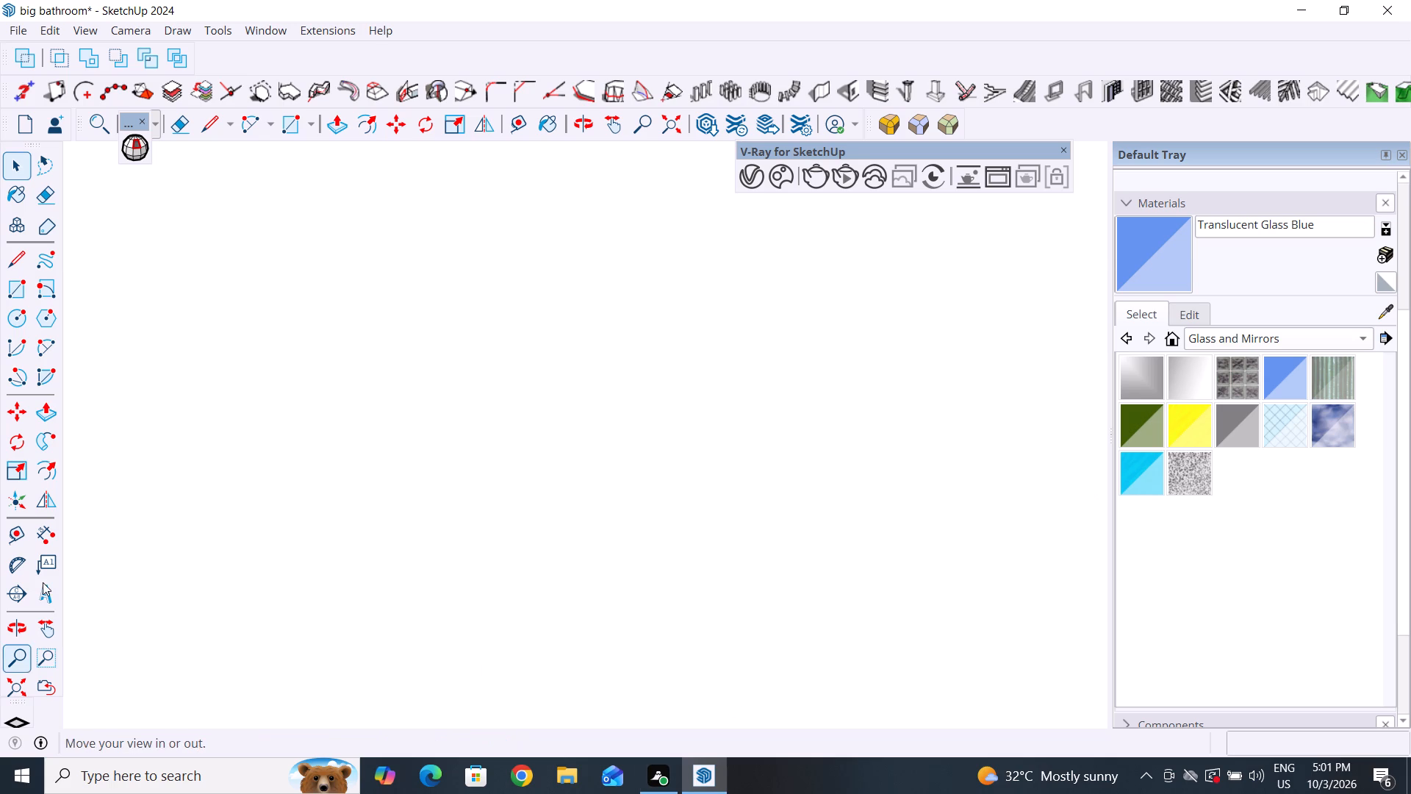
# Delete the short stray line just above the floor on the shower's end wall, beside the shelf unit.
pyautogui.click(16, 689)
pyautogui.scroll(-10, 587, 574)
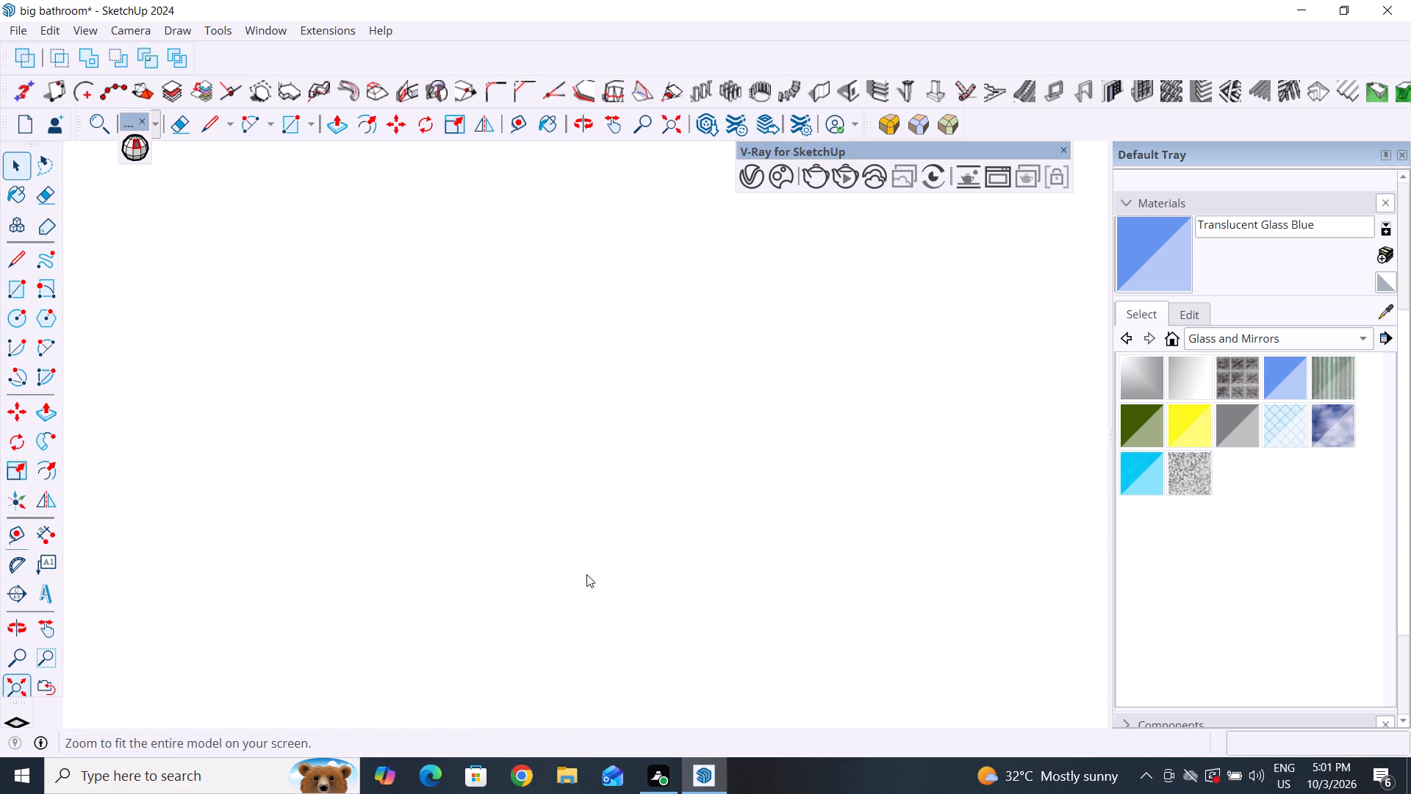
pyautogui.scroll(-16, 586, 574)
pyautogui.scroll(-1, 509, 647)
pyautogui.moveTo(582, 557); pyautogui.dragTo(492, 627, button='middle')
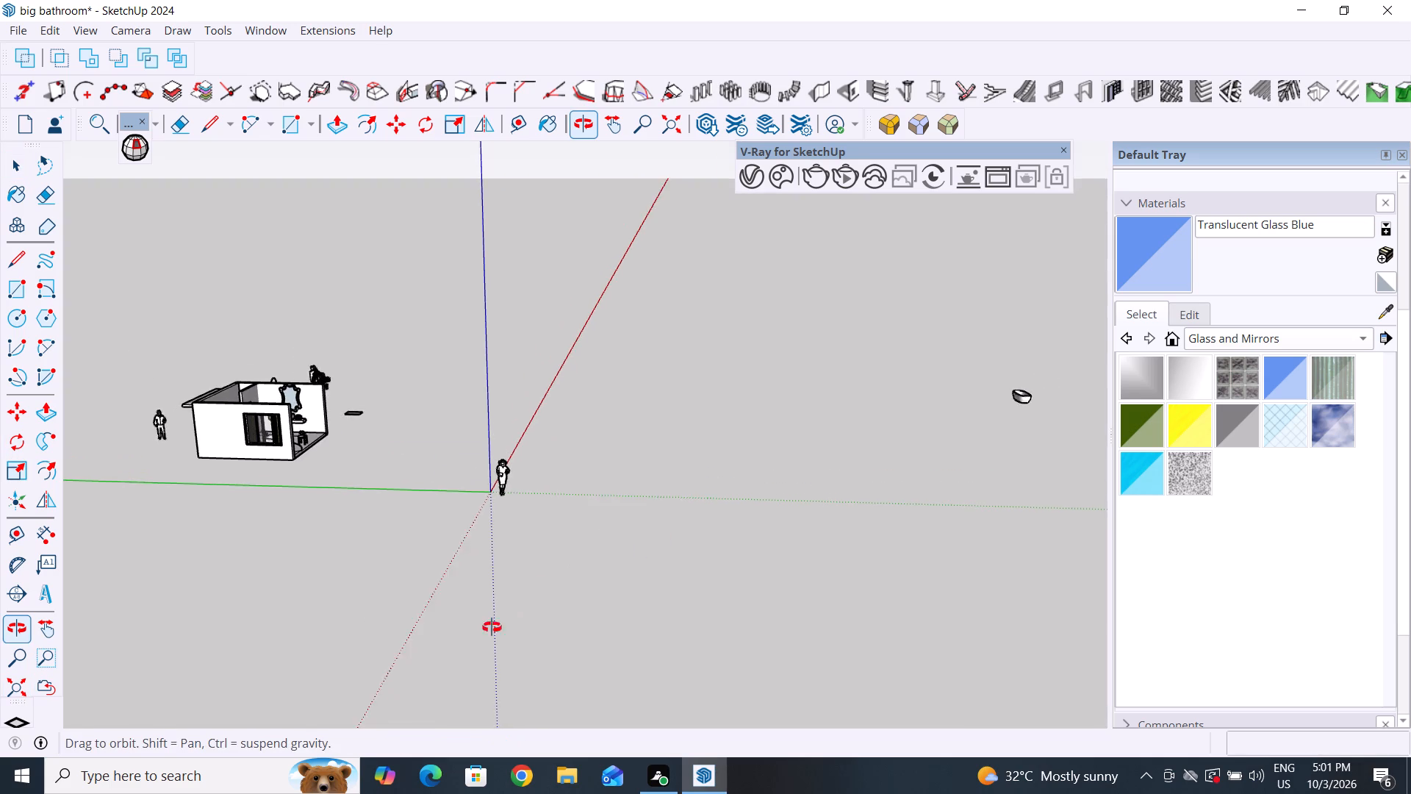
pyautogui.moveTo(492, 627); pyautogui.dragTo(146, 613, button='middle')
pyautogui.scroll(15, 385, 354)
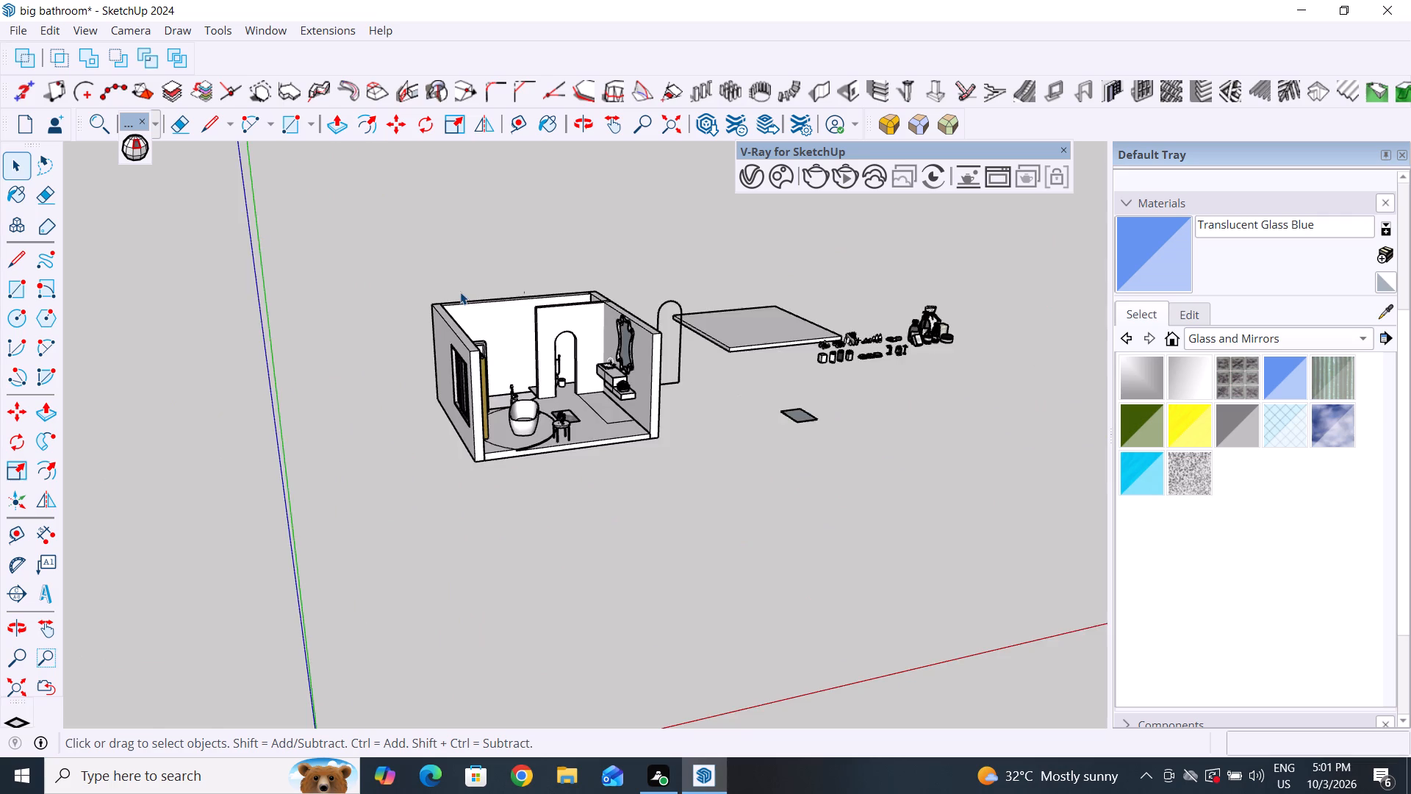
pyautogui.scroll(5, 460, 292)
pyautogui.scroll(2, 615, 487)
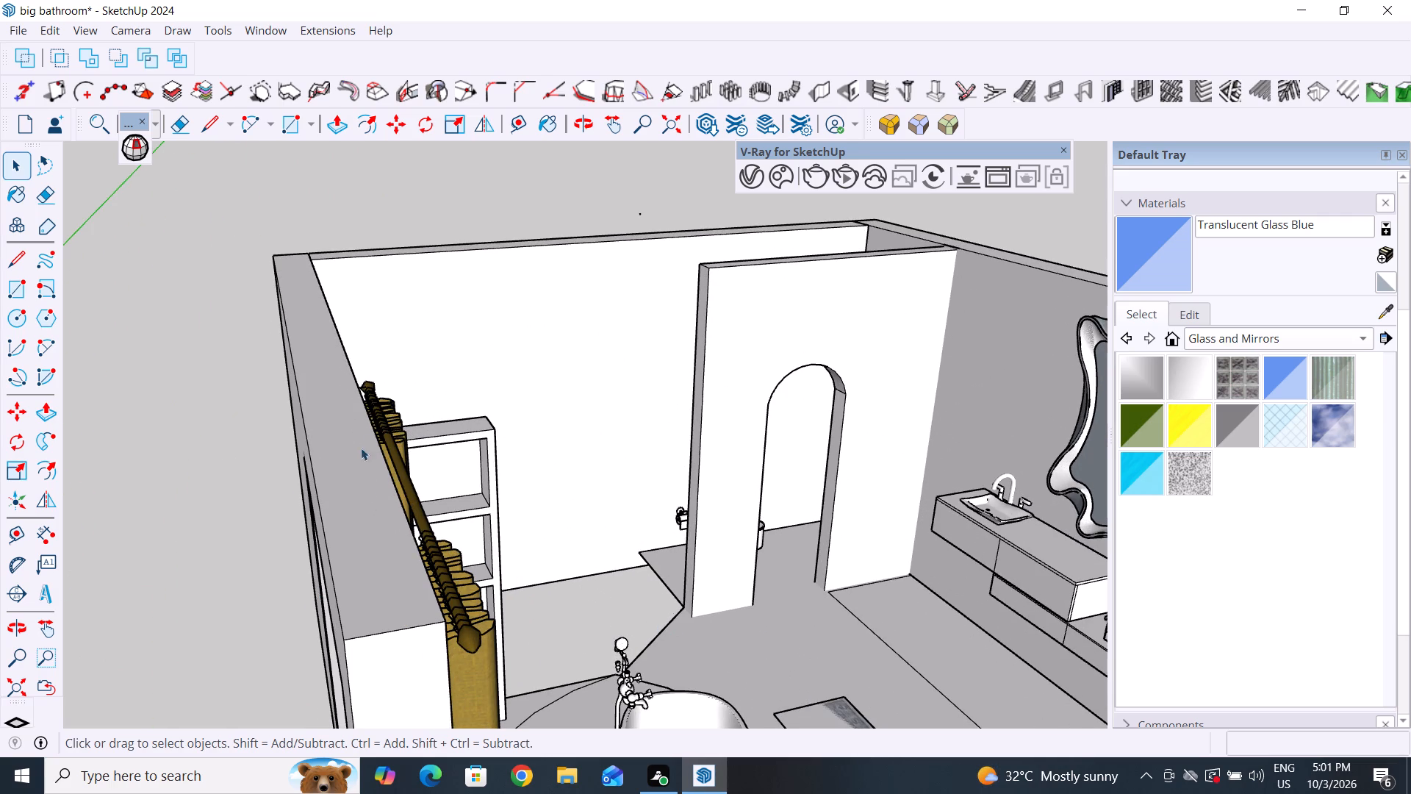
pyautogui.scroll(-5, 380, 484)
pyautogui.moveTo(540, 655); pyautogui.dragTo(281, 704, button='middle')
pyautogui.scroll(5, 430, 585)
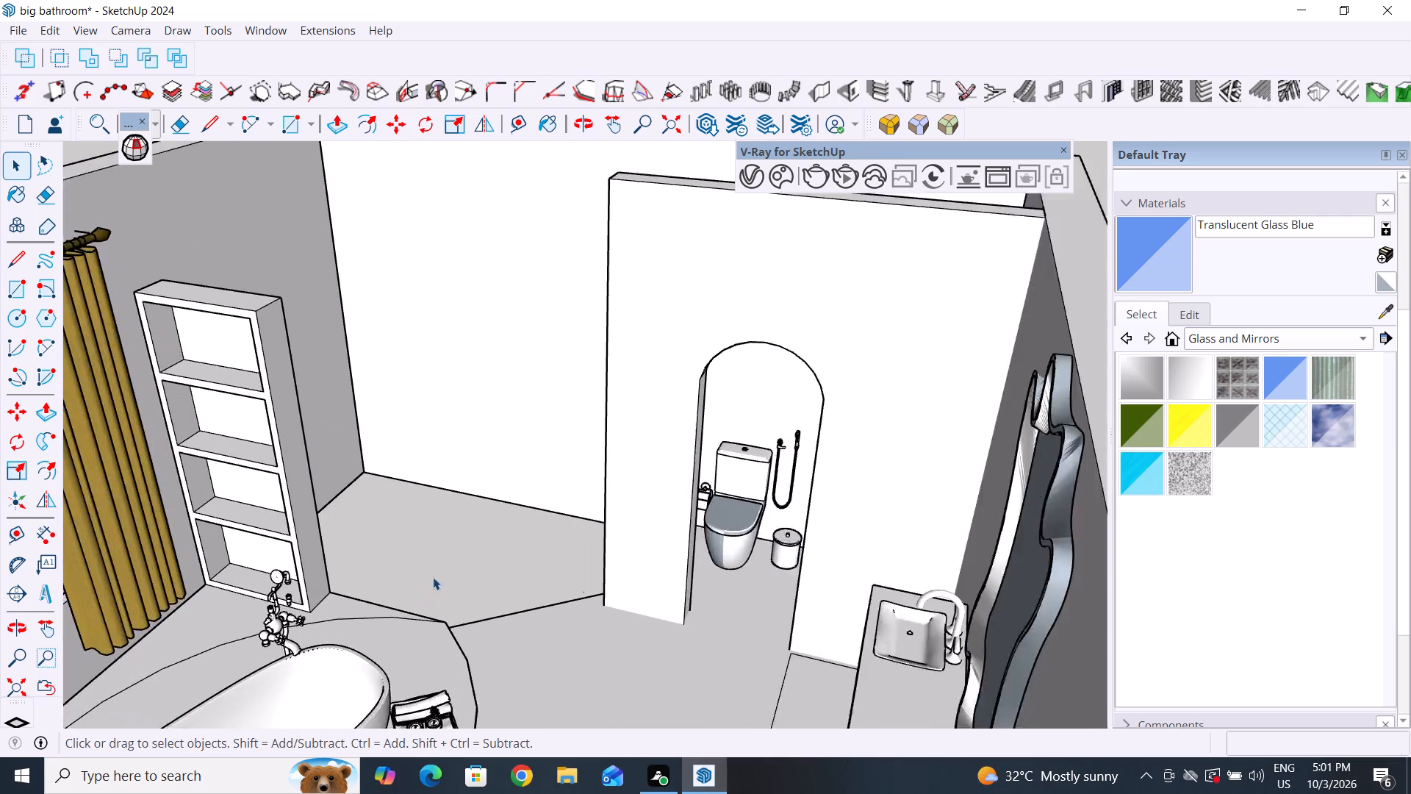
pyautogui.moveTo(516, 646); pyautogui.dragTo(584, 778, button='middle')
pyautogui.scroll(4, 692, 551)
pyautogui.moveTo(567, 584); pyautogui.dragTo(669, 601, button='middle')
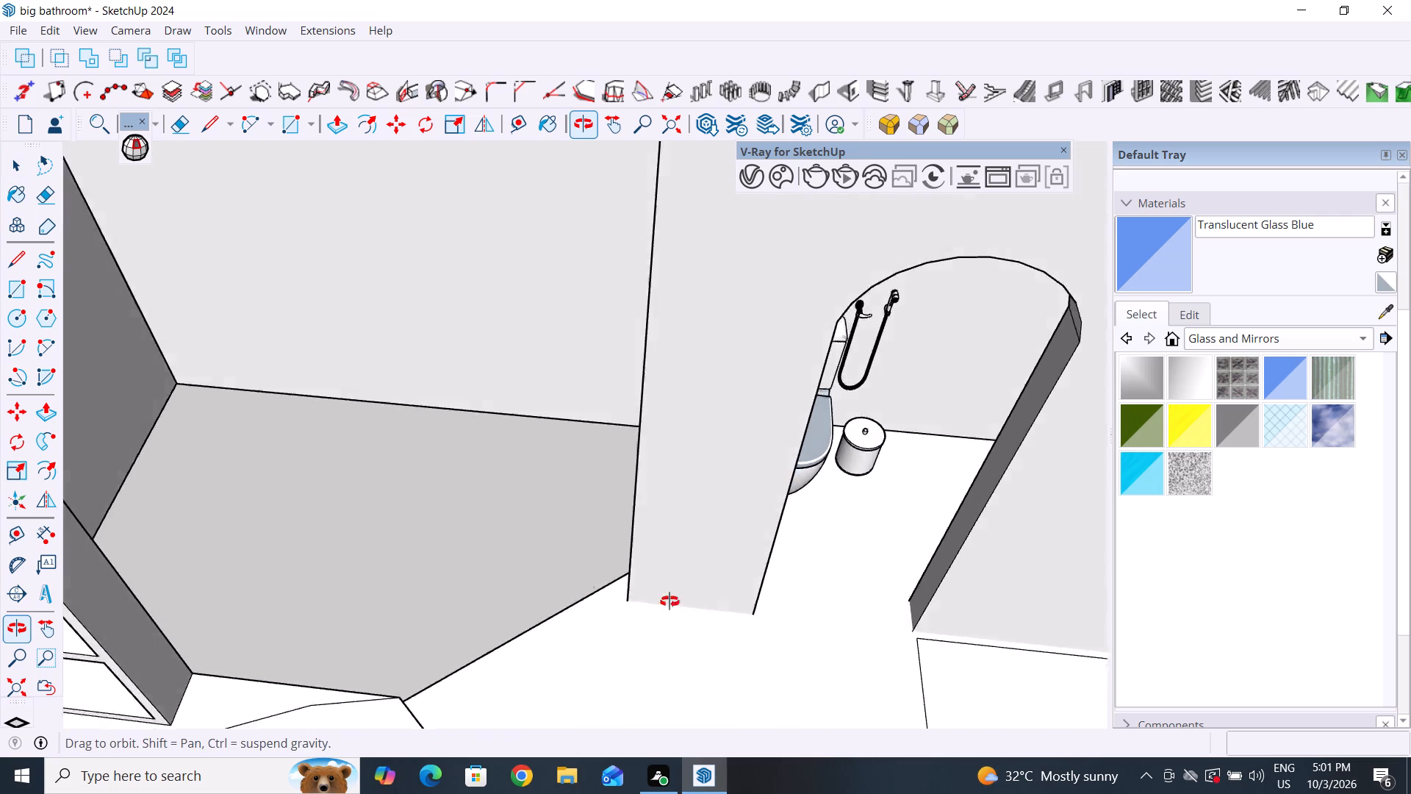
pyautogui.moveTo(669, 601); pyautogui.dragTo(413, 562, button='middle')
pyautogui.moveTo(353, 507); pyautogui.dragTo(268, 615, button='middle')
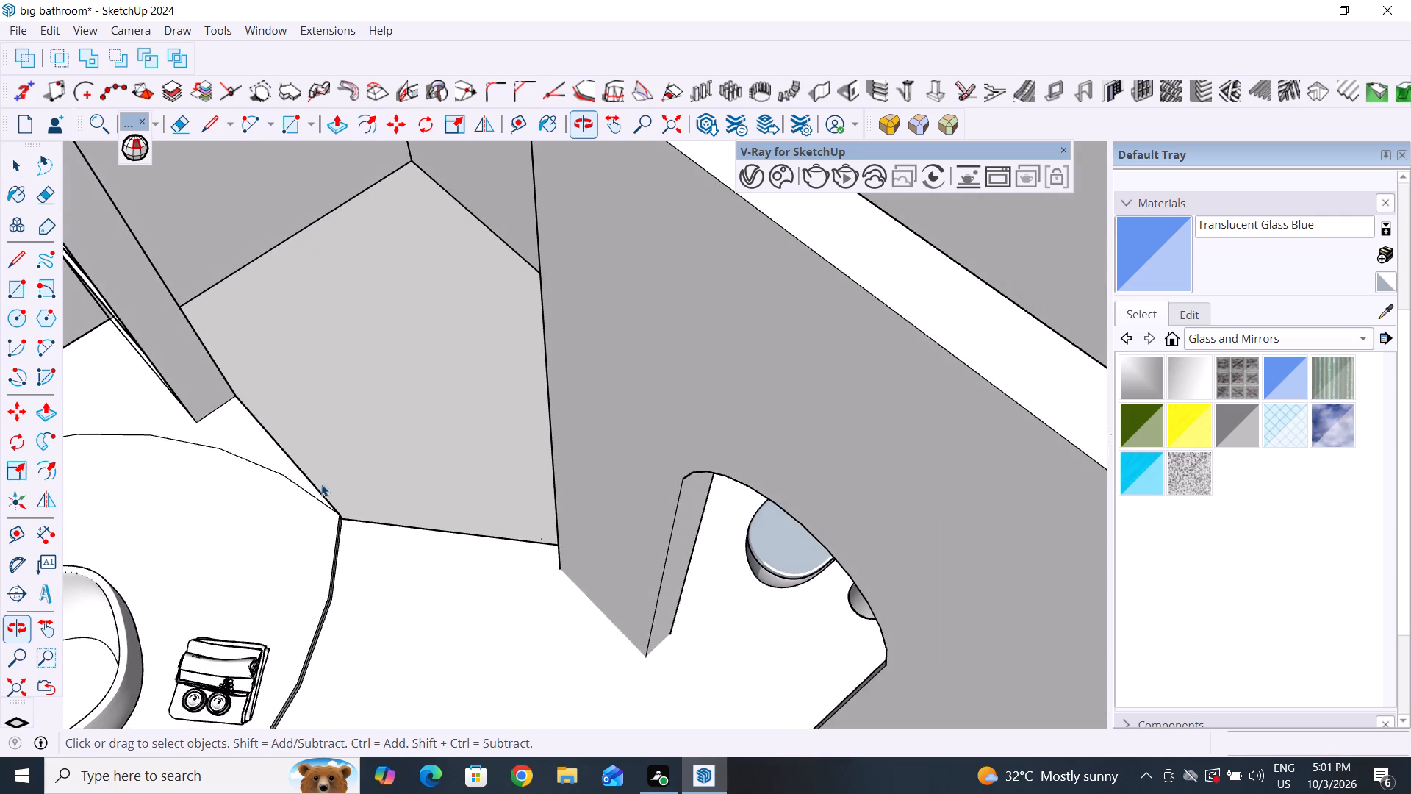
pyautogui.scroll(-4, 297, 515)
pyautogui.moveTo(306, 521); pyautogui.dragTo(153, 484, button='middle')
pyautogui.scroll(4, 373, 358)
pyautogui.scroll(3, 277, 233)
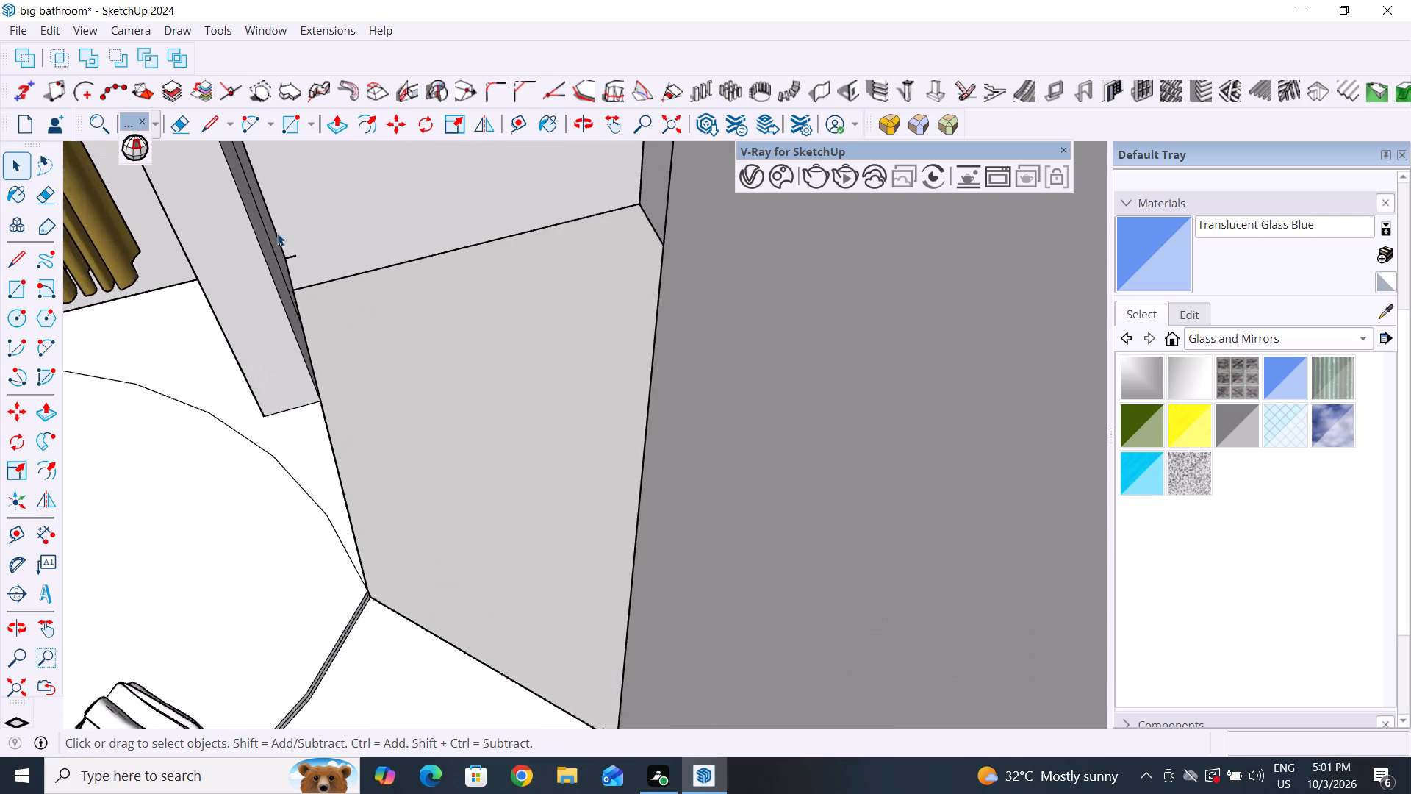
pyautogui.click(291, 261)
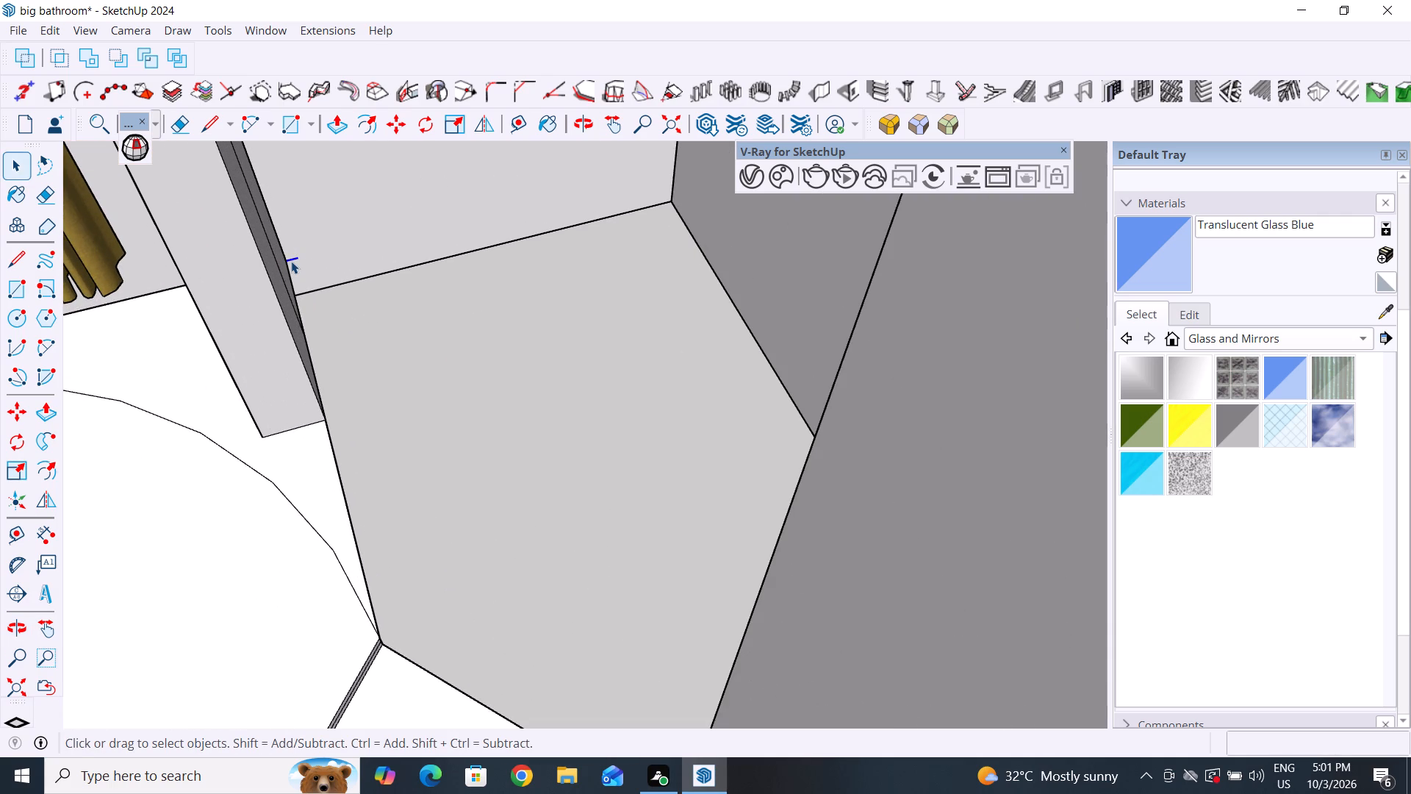
pyautogui.press('Delete')
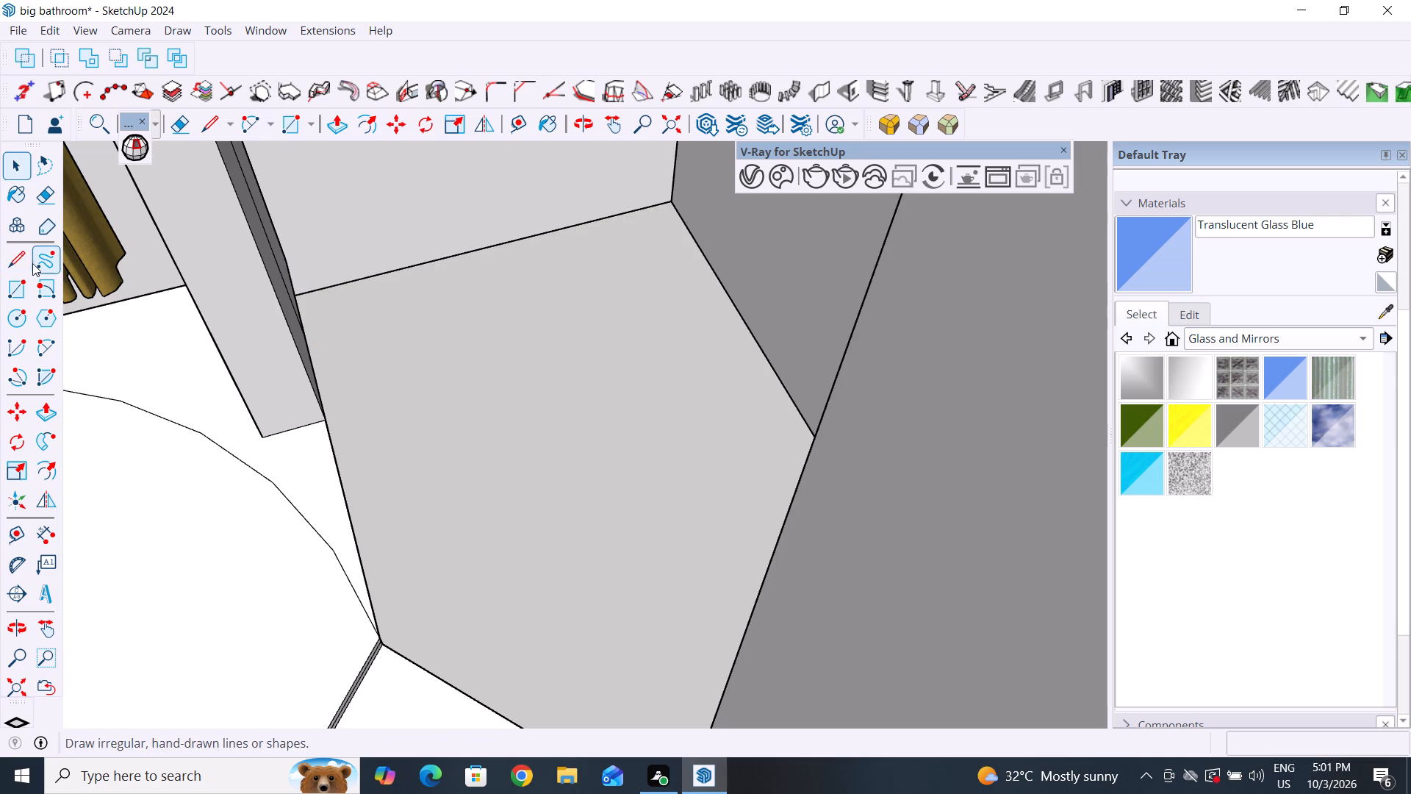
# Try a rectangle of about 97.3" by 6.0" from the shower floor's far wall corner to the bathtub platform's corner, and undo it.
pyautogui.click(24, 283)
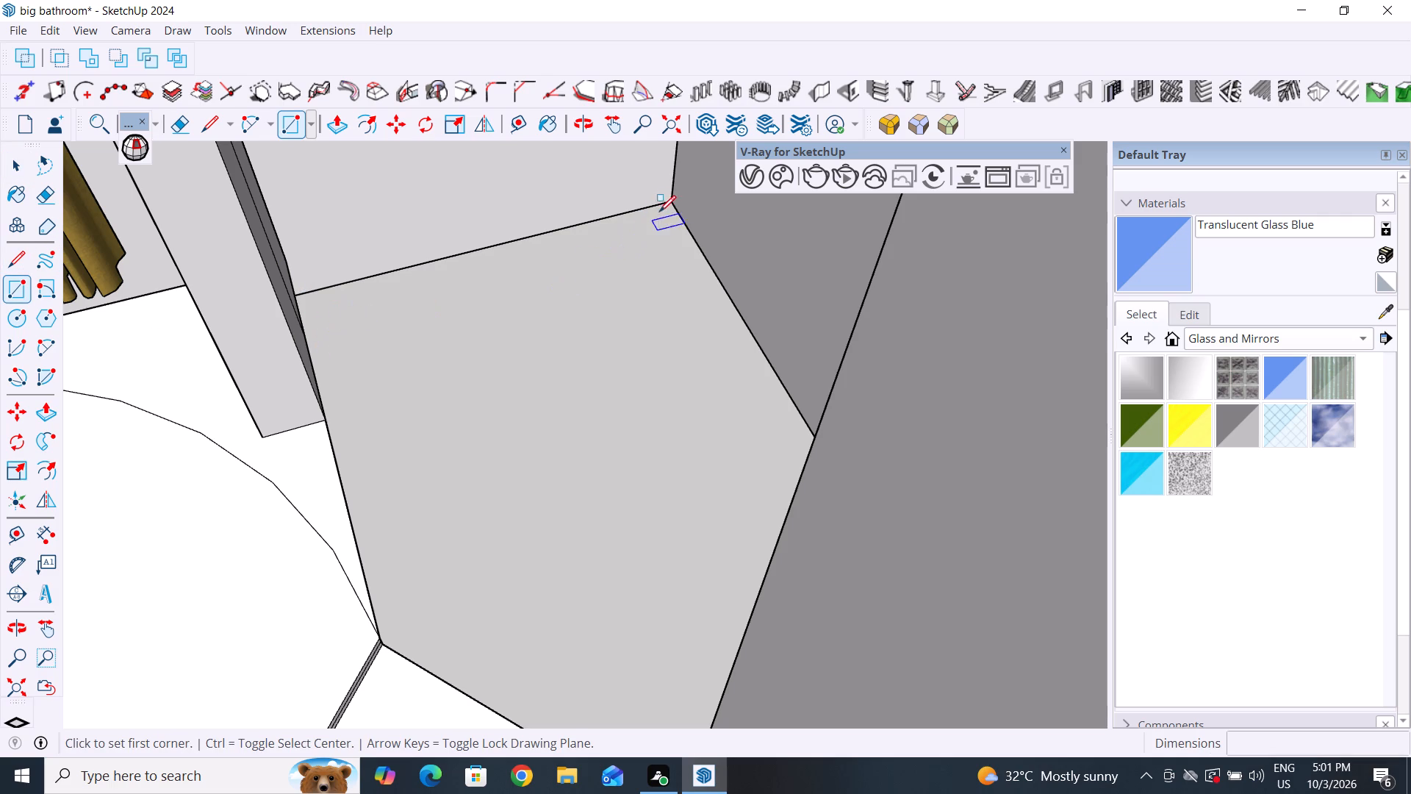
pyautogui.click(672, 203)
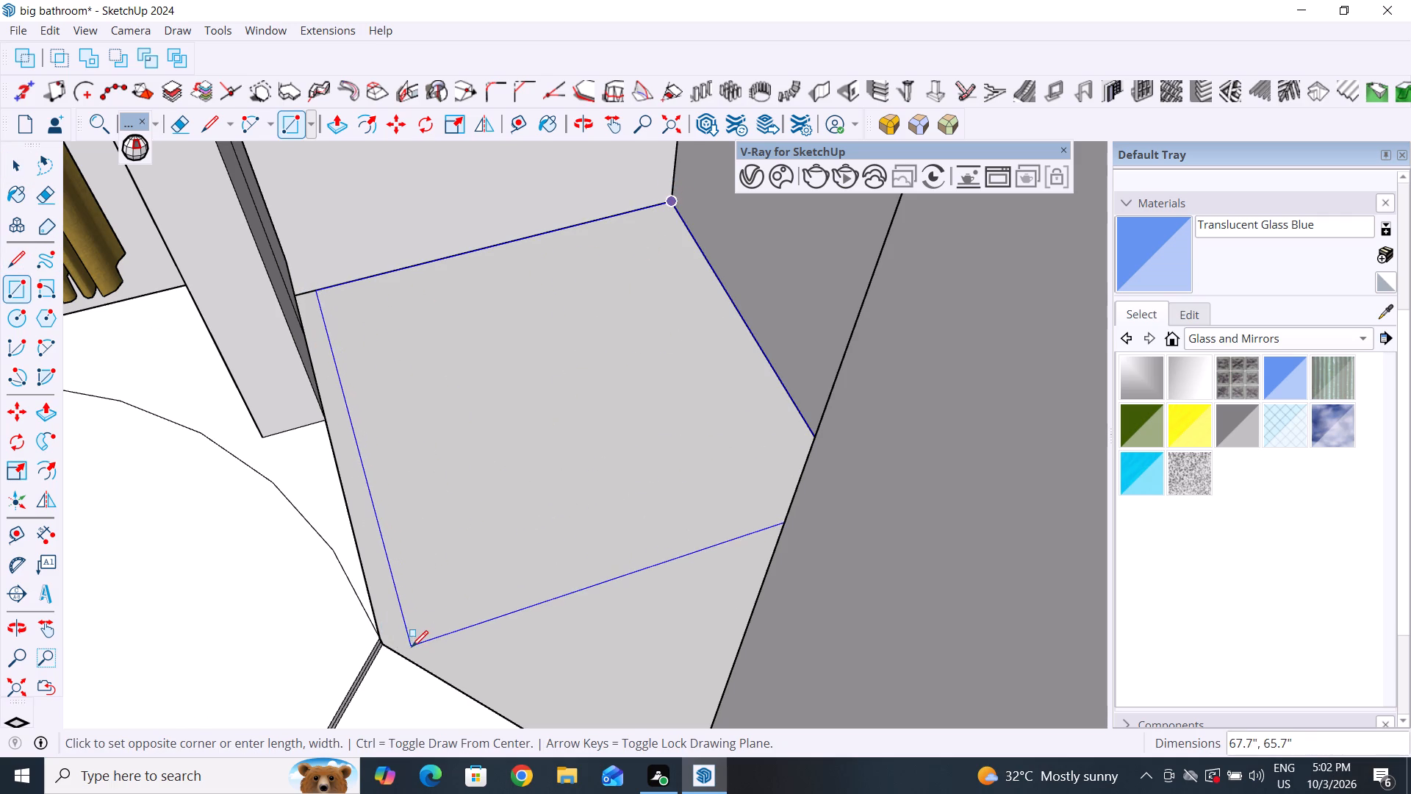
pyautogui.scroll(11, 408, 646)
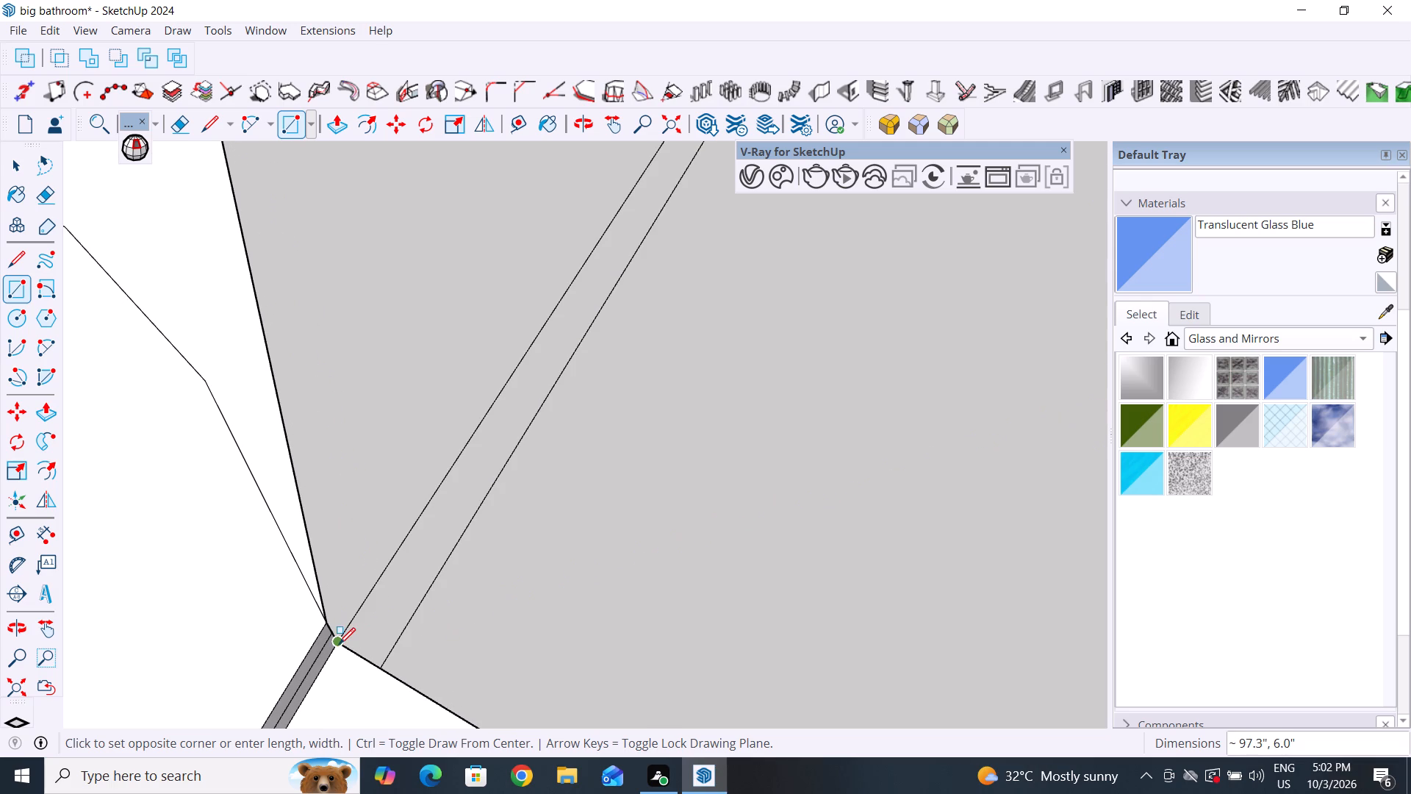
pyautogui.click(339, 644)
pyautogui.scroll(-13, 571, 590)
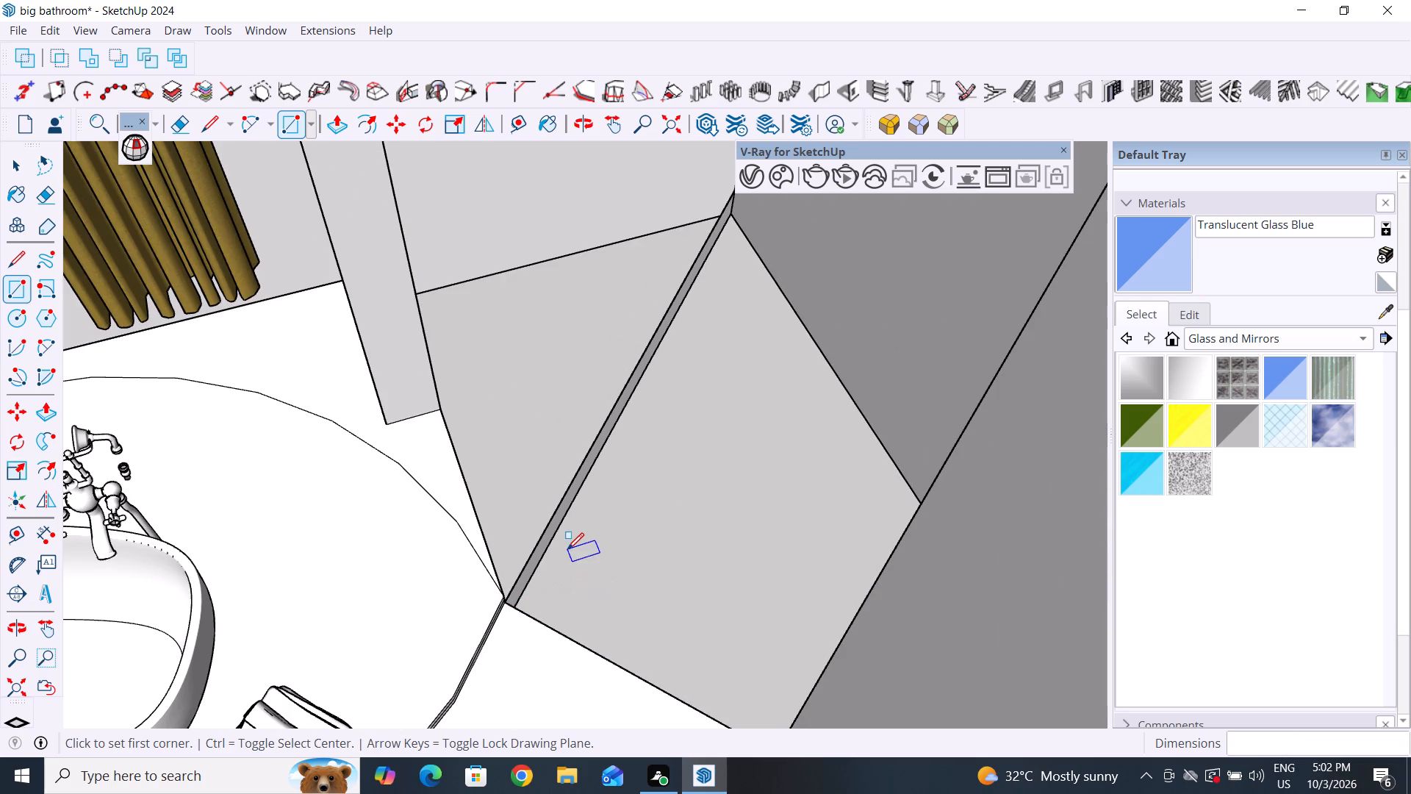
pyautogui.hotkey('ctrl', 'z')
# Draw a line across the shower floor from the bathtub platform's corner to the long wall's base edge, near the partition.
pyautogui.click(15, 259)
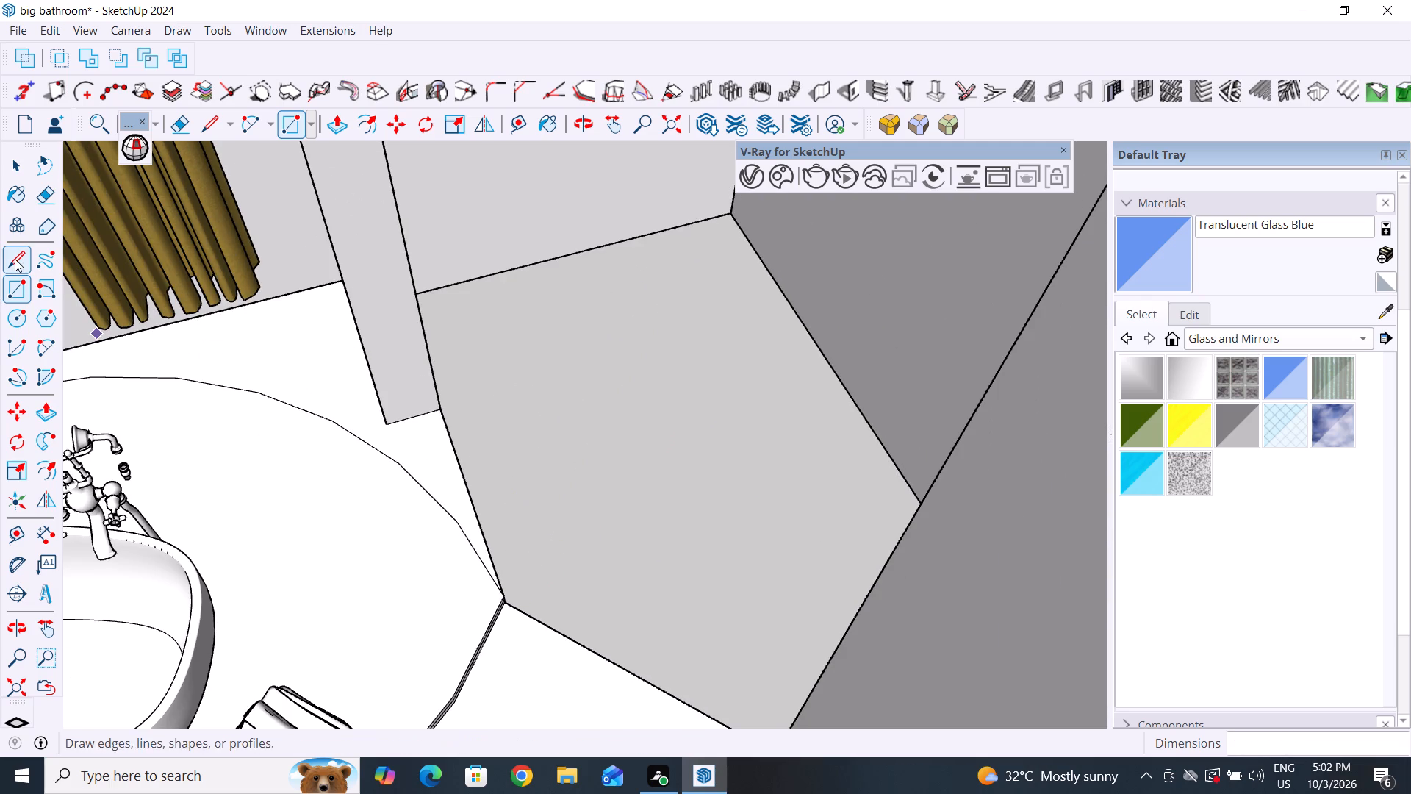
pyautogui.click(511, 602)
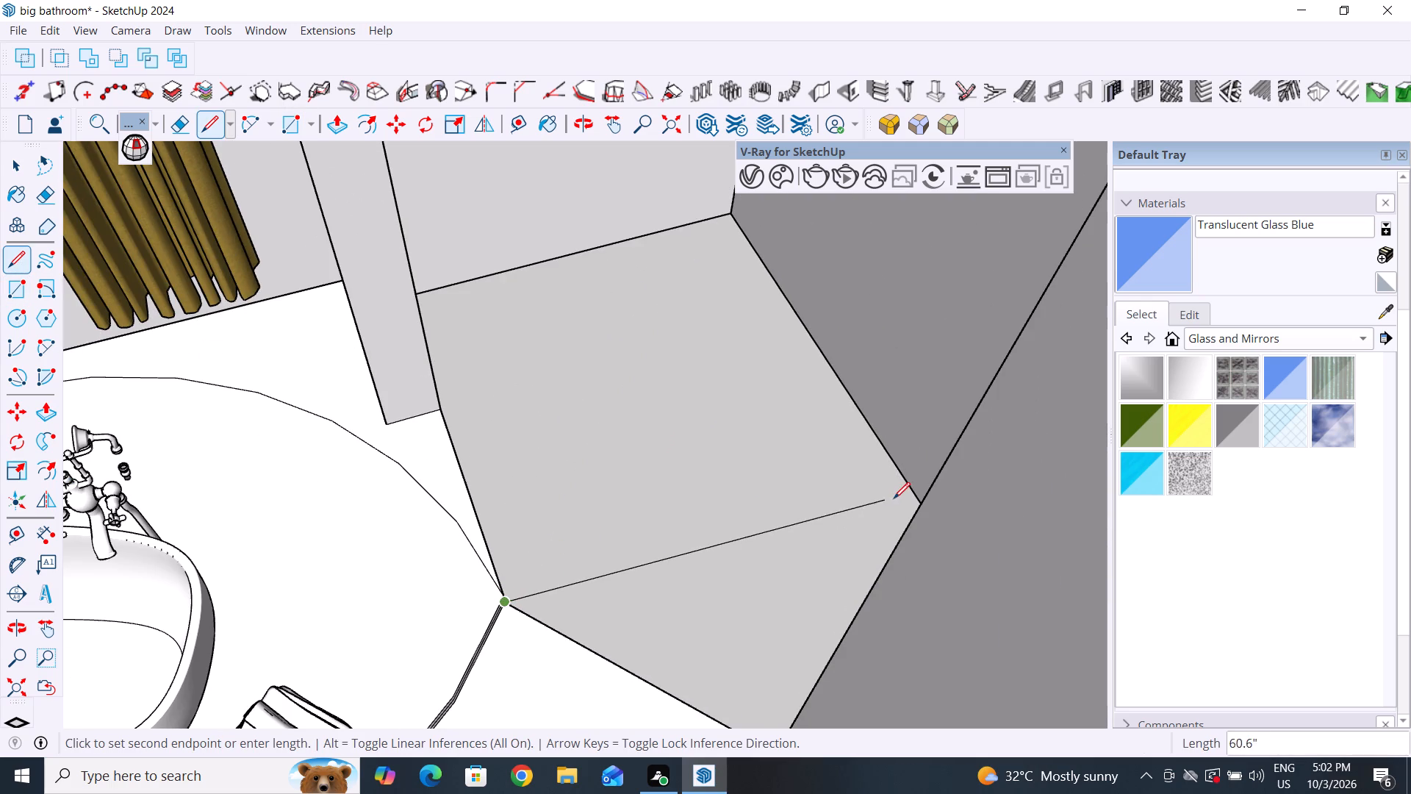
pyautogui.click(912, 487)
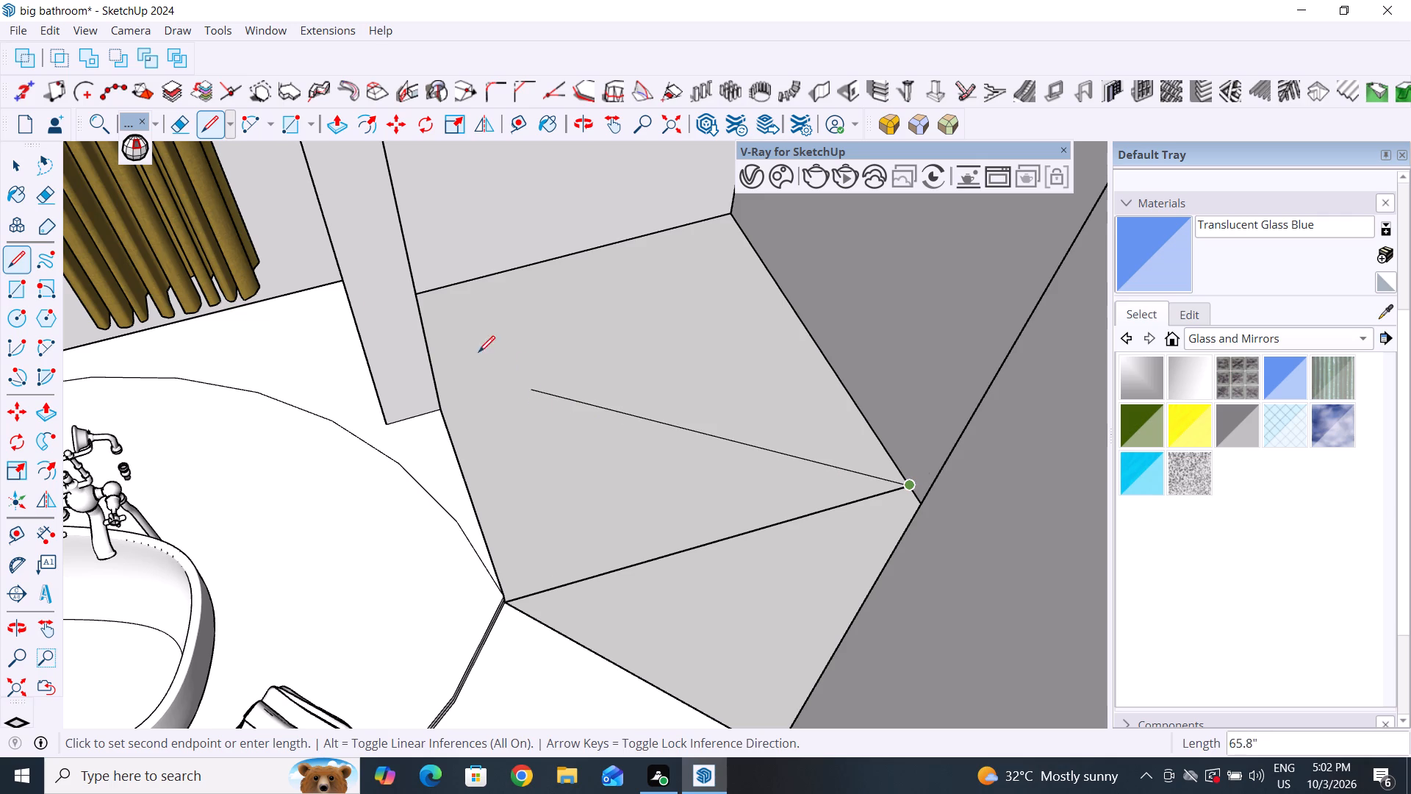
# Delete the line crossing the shower floor from the bathtub platform's corner to the long wall's base.
pyautogui.click(12, 164)
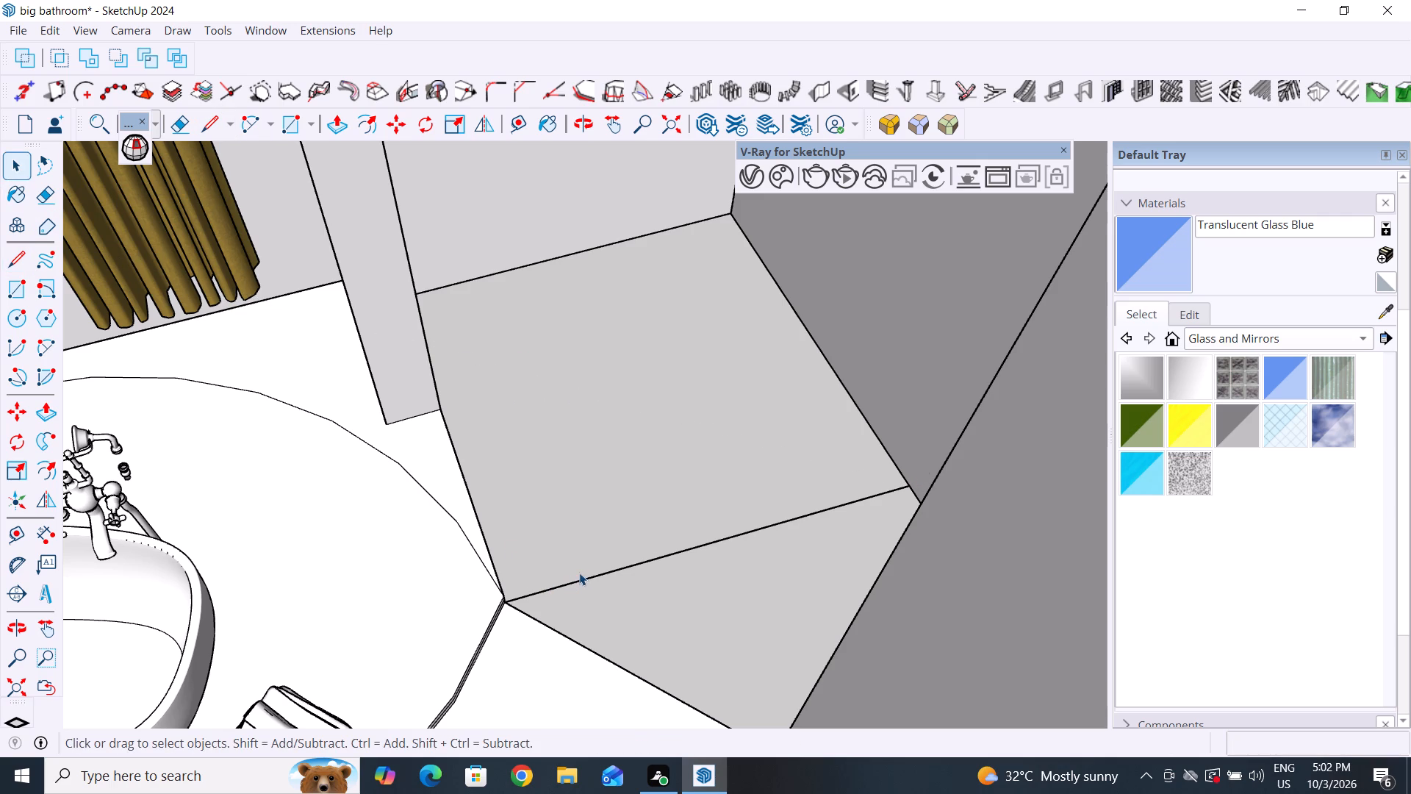
pyautogui.click(592, 578)
pyautogui.press('Delete')
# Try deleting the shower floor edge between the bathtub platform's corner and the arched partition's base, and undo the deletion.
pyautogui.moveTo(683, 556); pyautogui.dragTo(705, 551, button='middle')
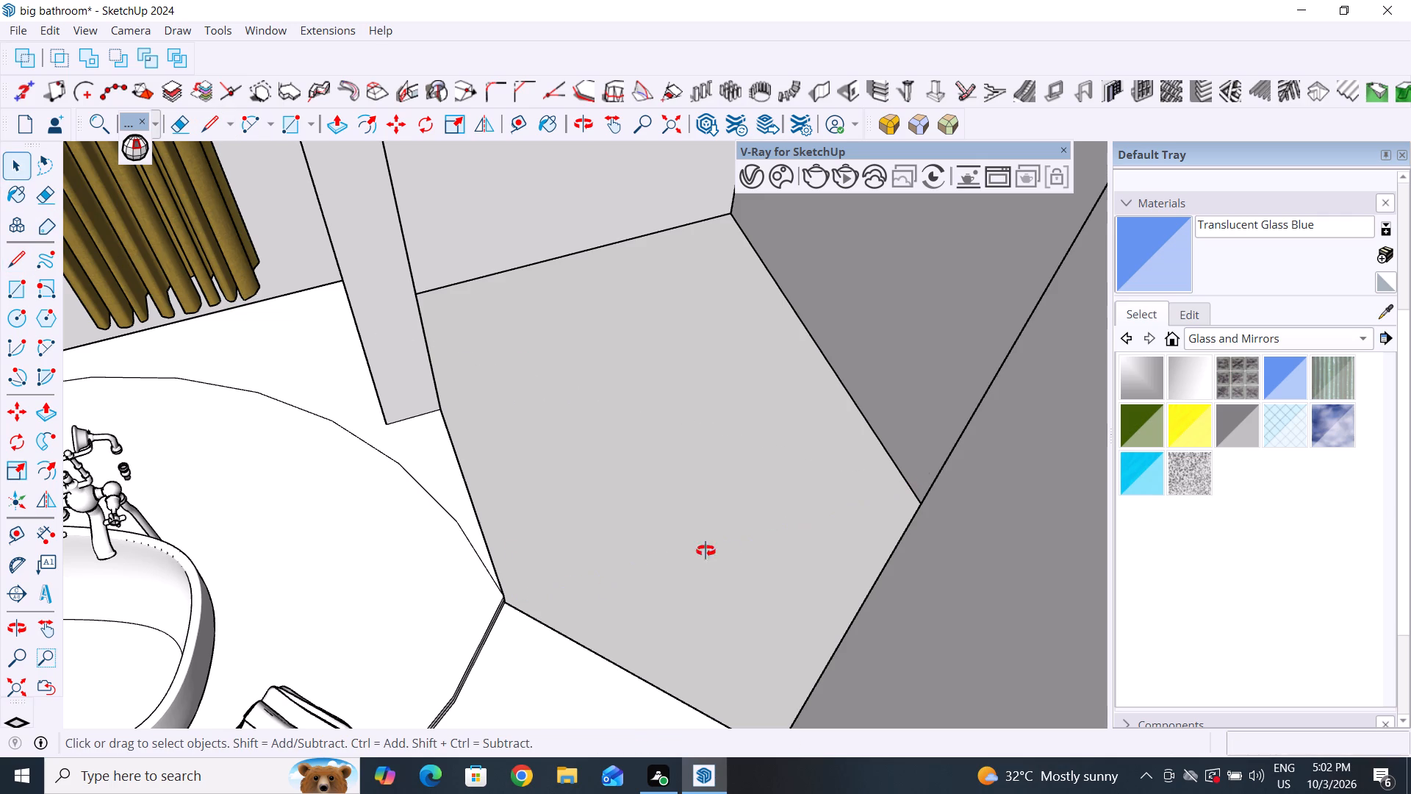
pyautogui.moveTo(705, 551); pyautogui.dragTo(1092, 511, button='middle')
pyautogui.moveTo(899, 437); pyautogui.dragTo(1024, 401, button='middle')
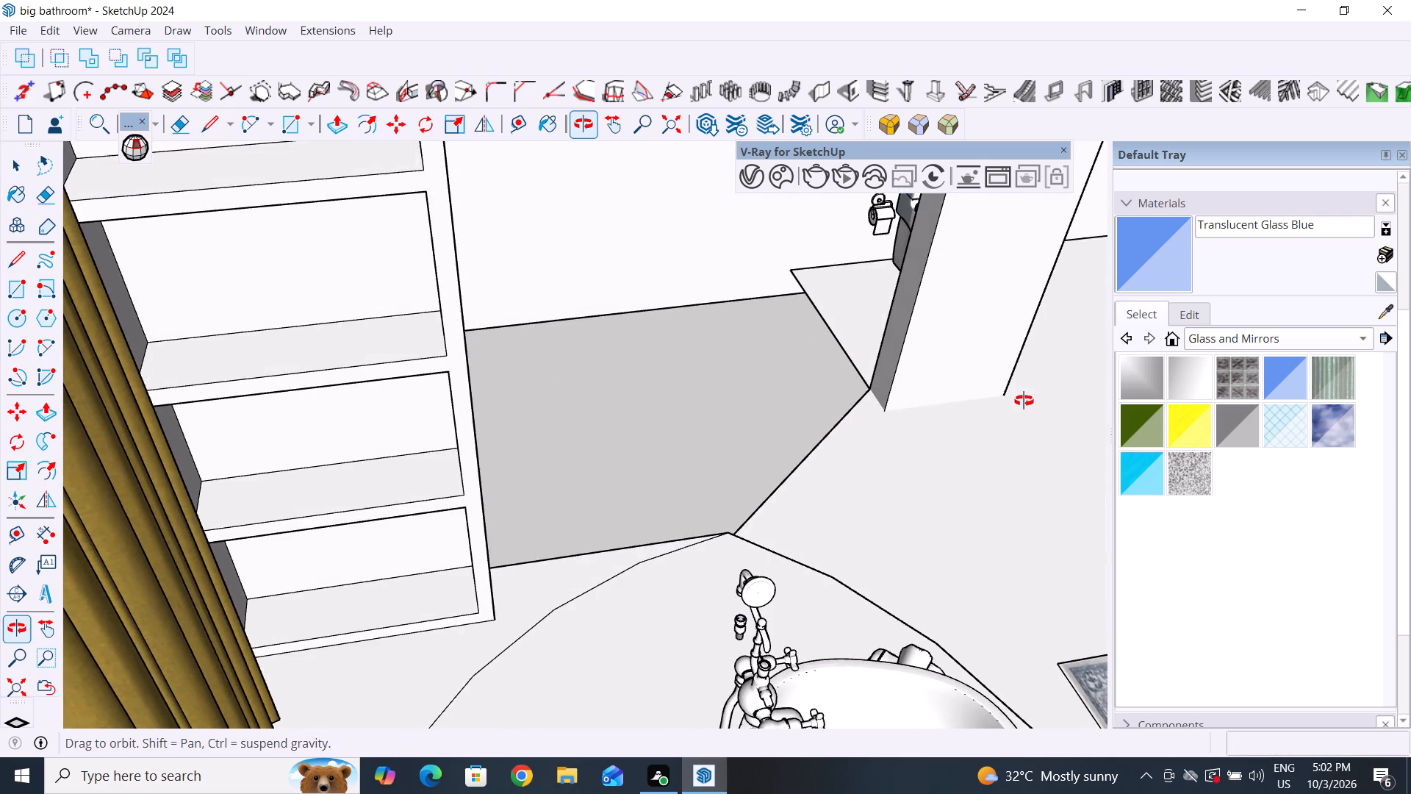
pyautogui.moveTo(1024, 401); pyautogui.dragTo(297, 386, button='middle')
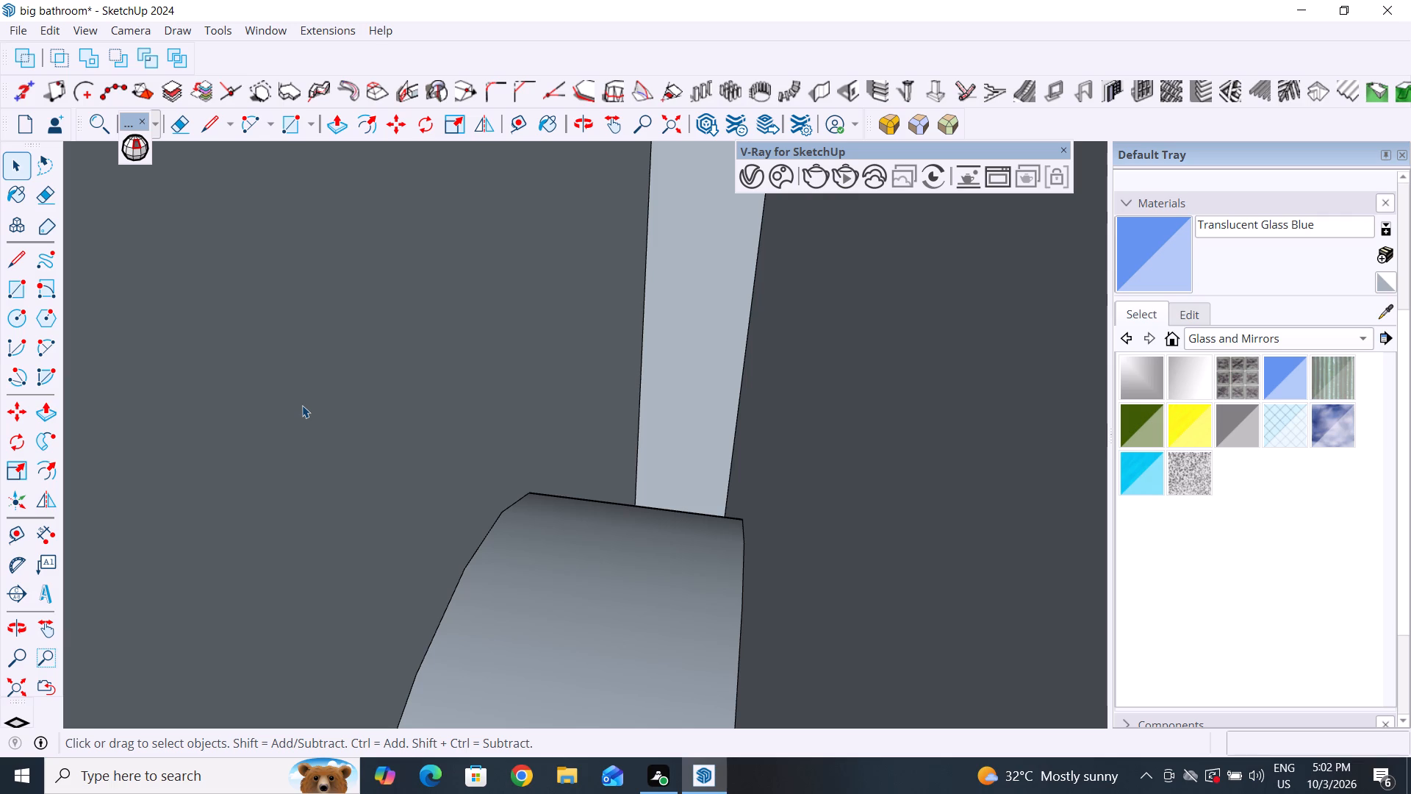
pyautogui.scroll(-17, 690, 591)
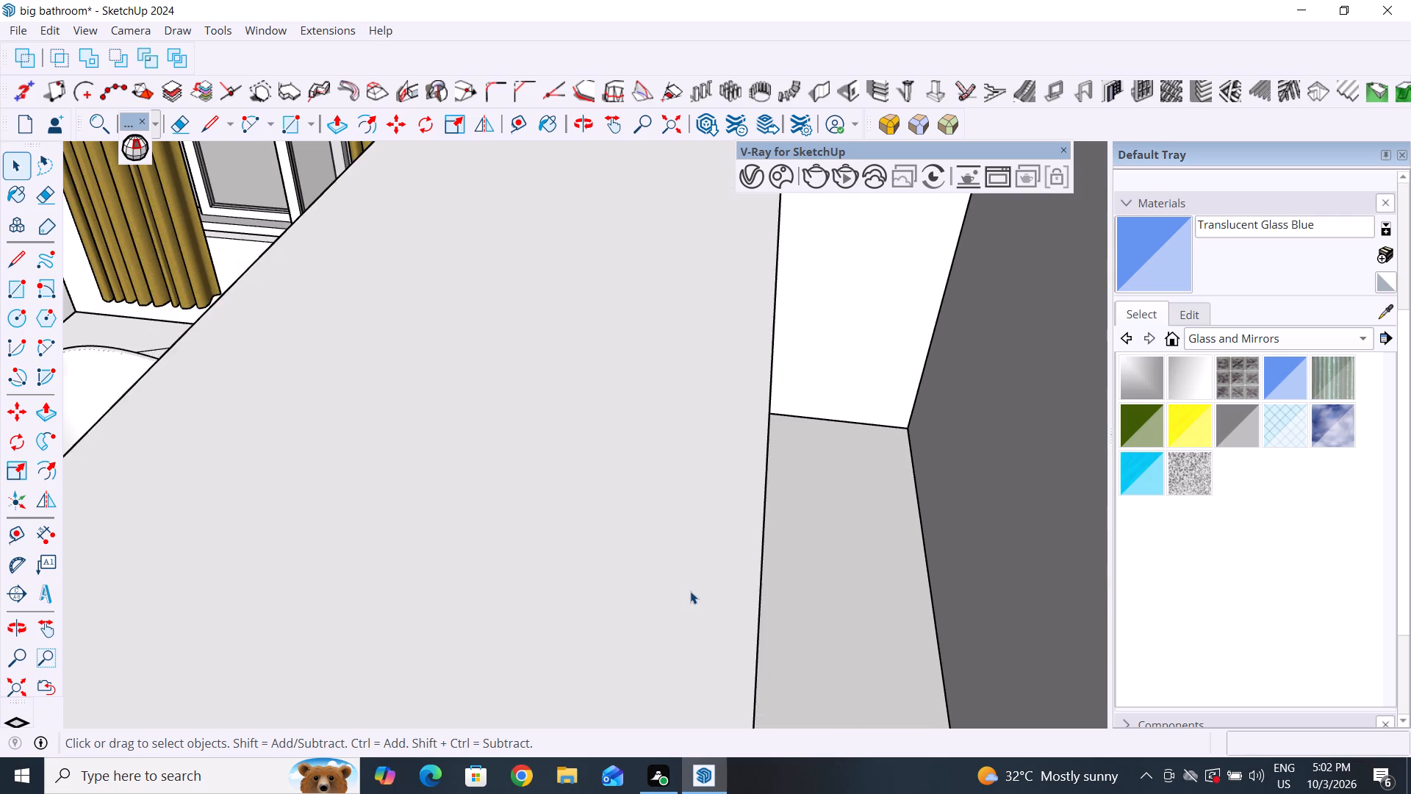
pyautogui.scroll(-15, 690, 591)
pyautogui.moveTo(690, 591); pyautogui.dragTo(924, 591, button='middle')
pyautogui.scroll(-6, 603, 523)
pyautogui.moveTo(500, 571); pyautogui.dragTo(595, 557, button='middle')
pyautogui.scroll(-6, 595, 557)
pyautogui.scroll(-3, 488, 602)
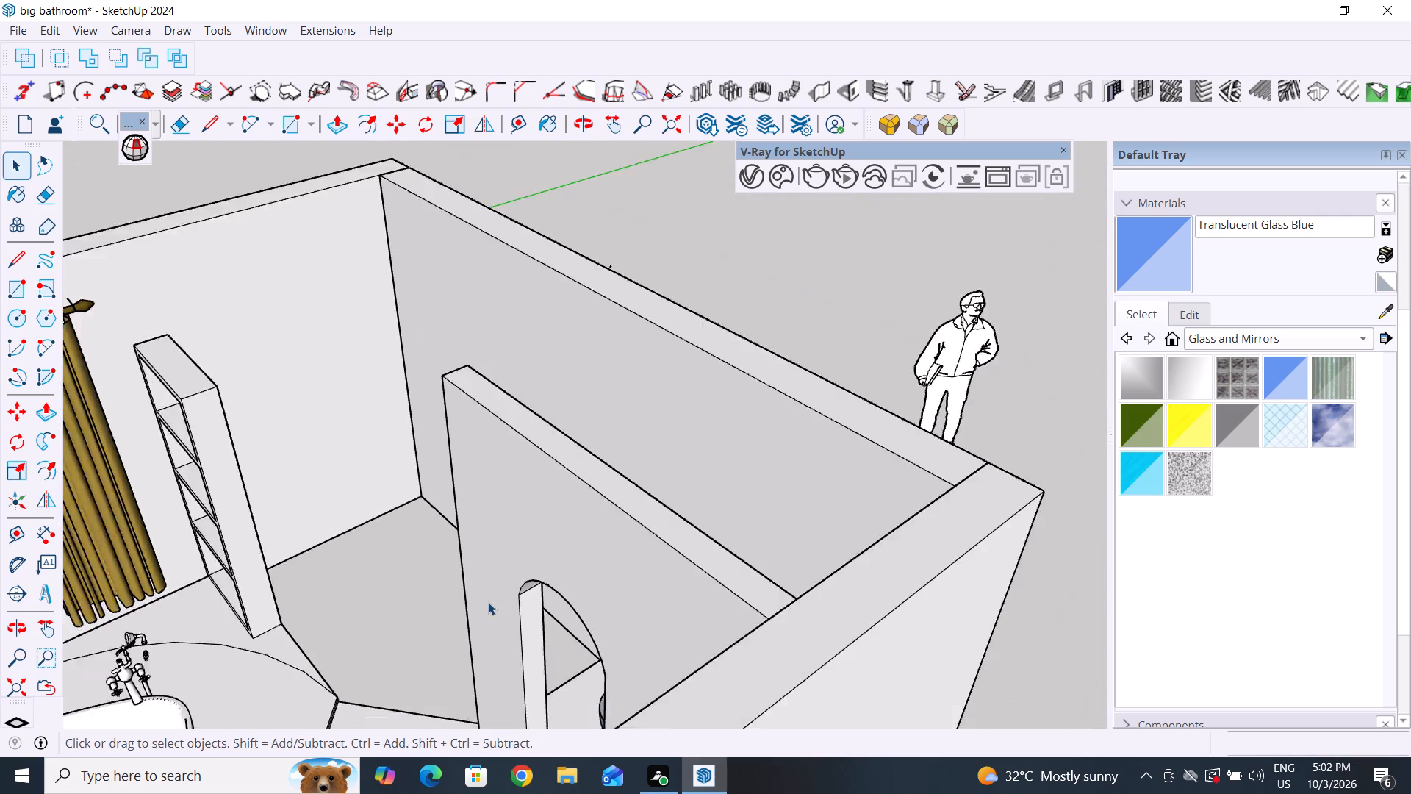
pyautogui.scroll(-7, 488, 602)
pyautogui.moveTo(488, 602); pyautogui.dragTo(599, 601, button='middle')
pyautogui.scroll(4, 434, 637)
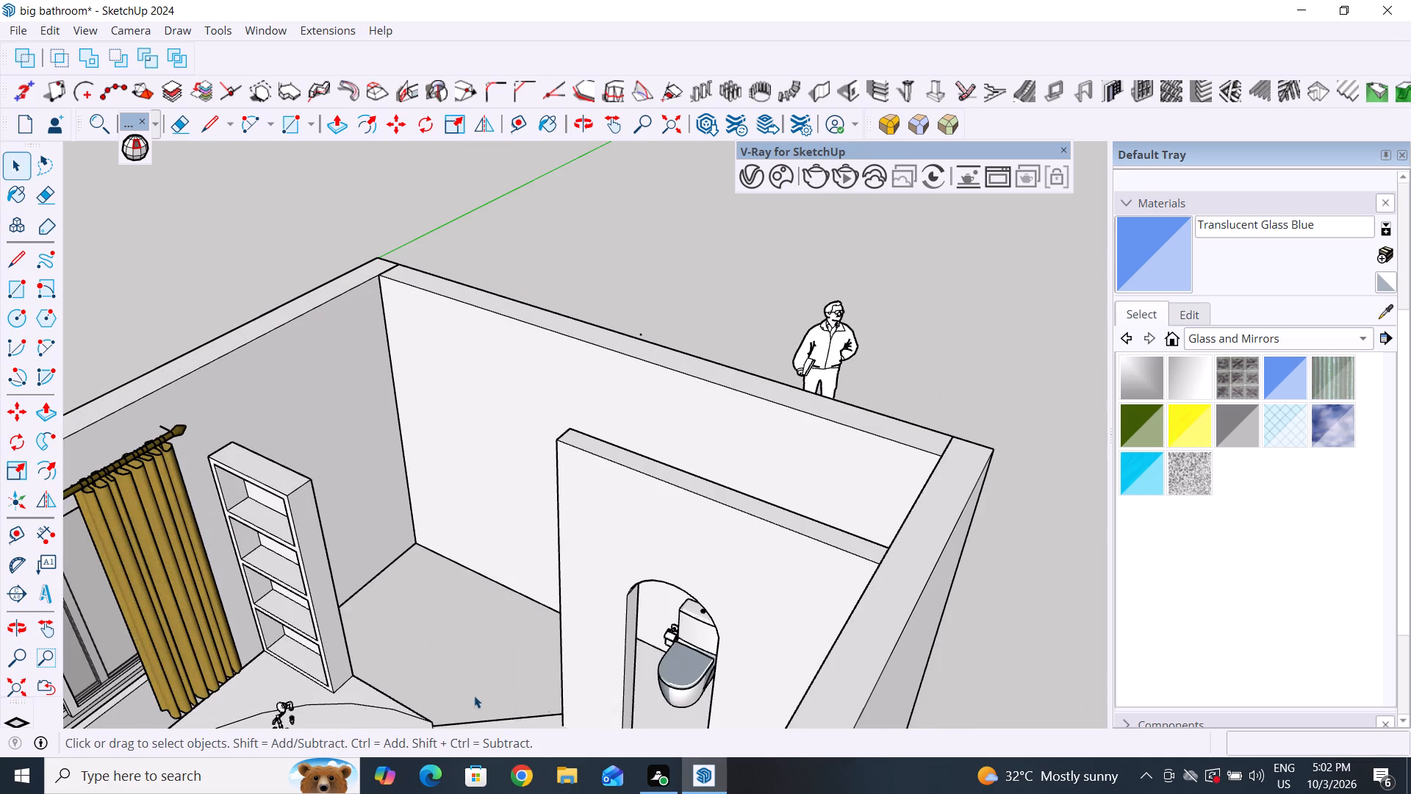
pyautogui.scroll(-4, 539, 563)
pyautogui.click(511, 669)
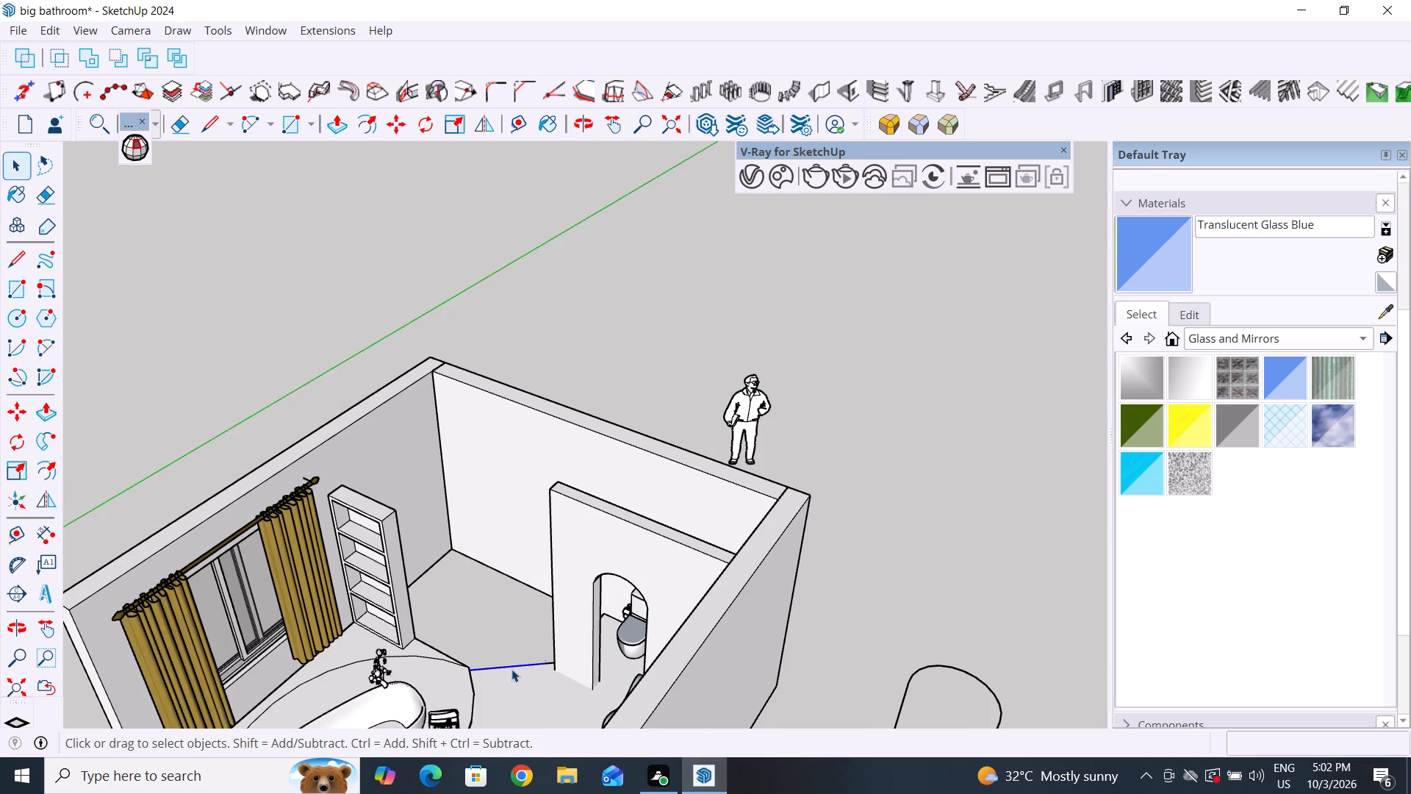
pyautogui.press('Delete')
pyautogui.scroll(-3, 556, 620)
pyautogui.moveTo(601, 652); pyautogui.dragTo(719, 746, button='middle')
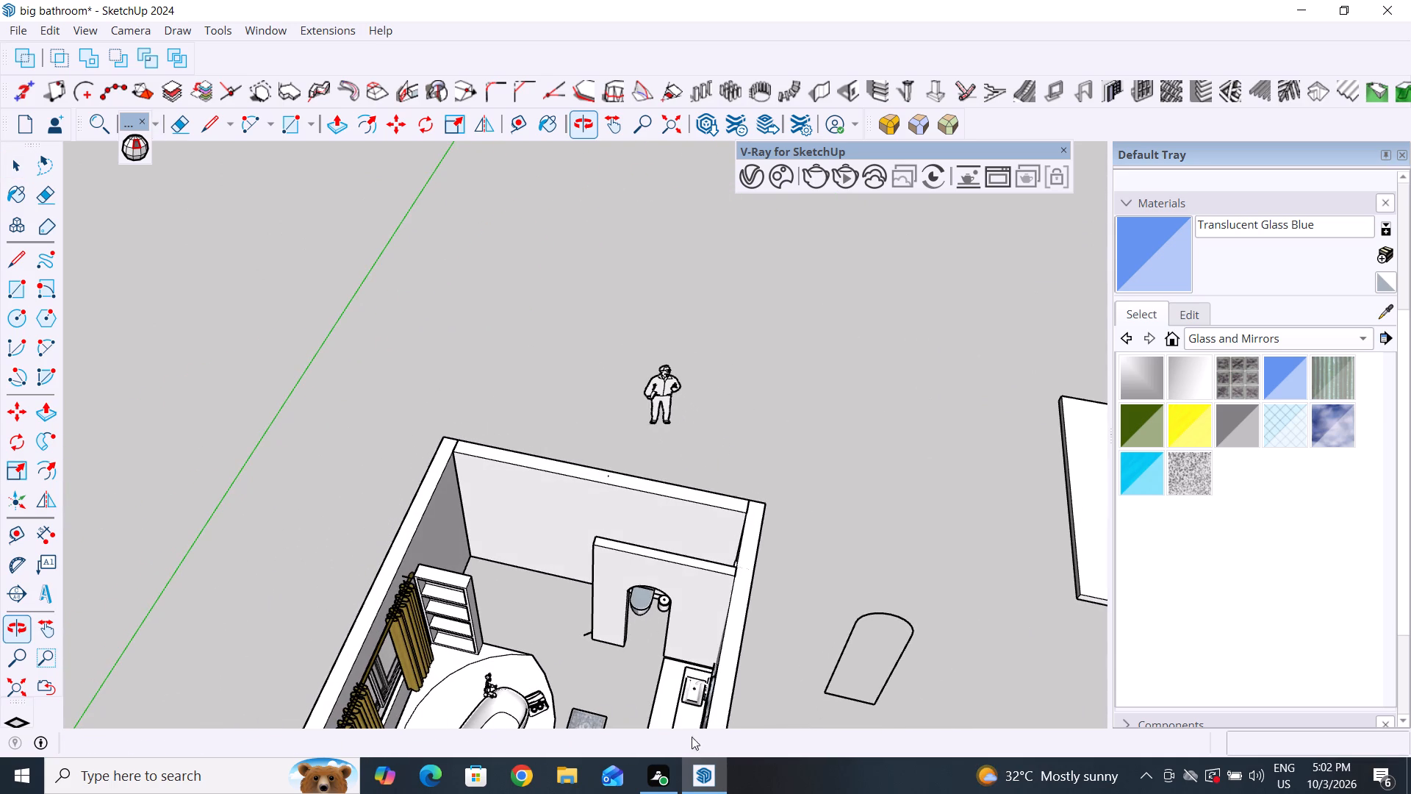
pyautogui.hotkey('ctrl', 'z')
# Examine the shower floor opening's edges between the shelf unit, the arched partition and the toilet area.
pyautogui.scroll(4, 545, 622)
pyautogui.moveTo(670, 695); pyautogui.dragTo(904, 681, button='middle')
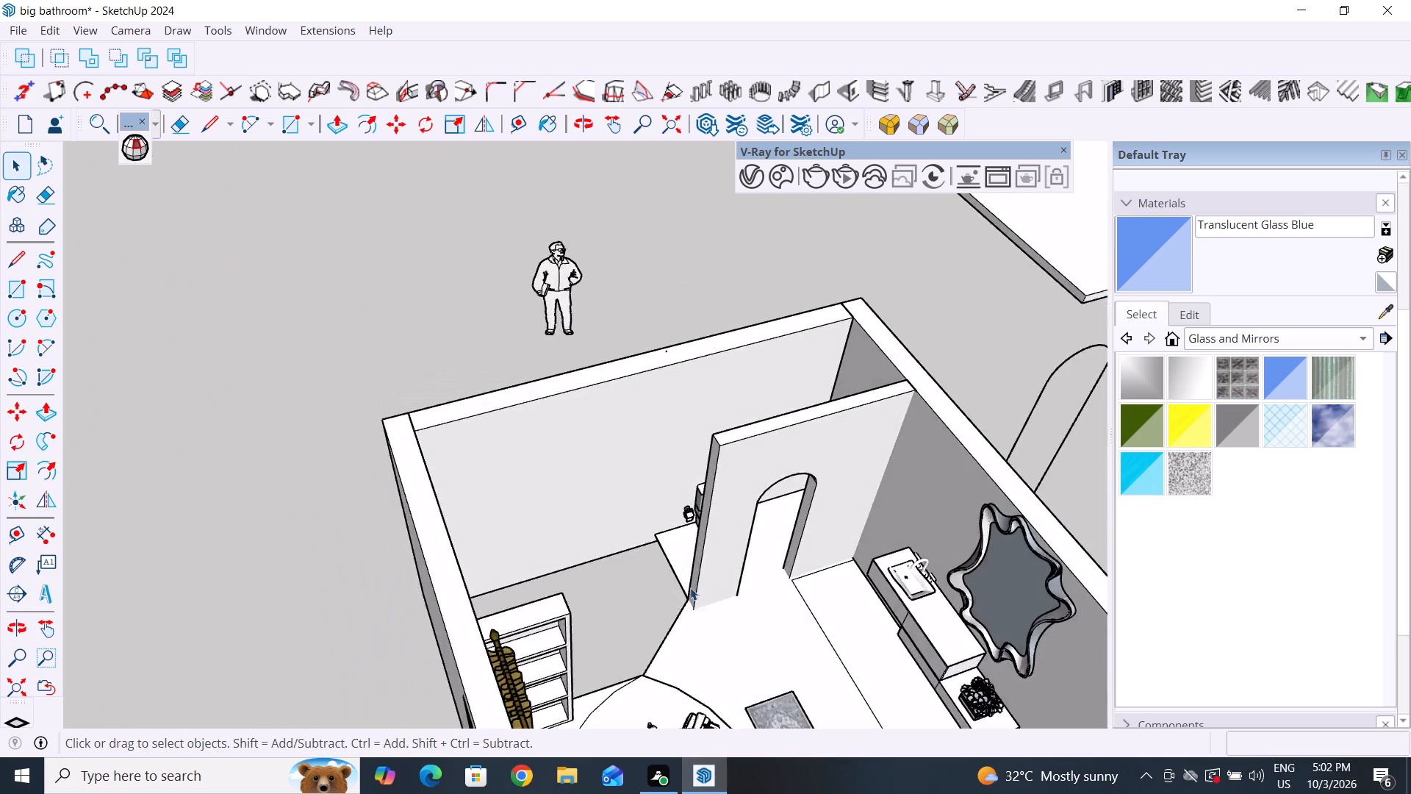
pyautogui.scroll(8, 690, 587)
pyautogui.moveTo(686, 643); pyautogui.dragTo(889, 654, button='middle')
pyautogui.scroll(-4, 599, 476)
pyautogui.moveTo(613, 517); pyautogui.dragTo(572, 538, button='middle')
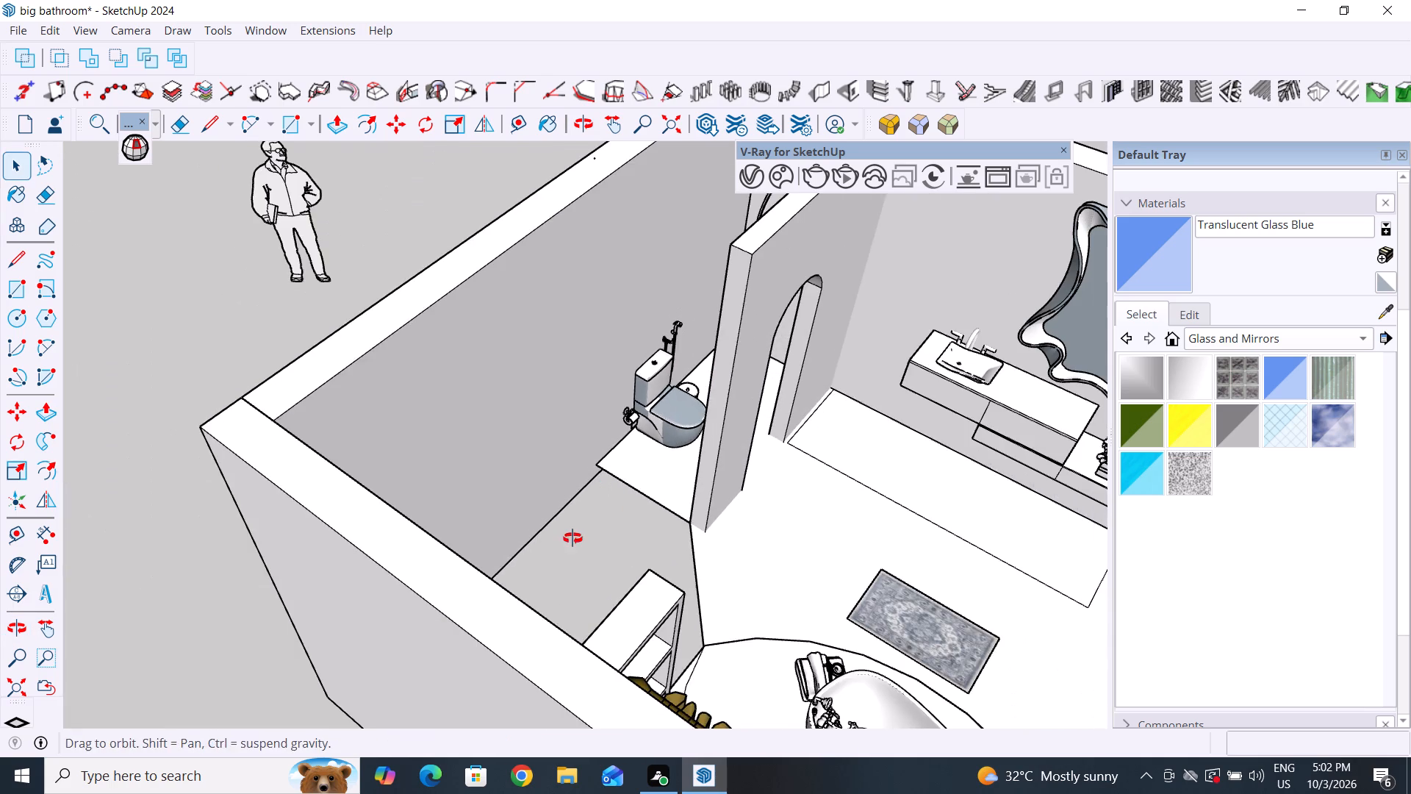
pyautogui.moveTo(572, 538); pyautogui.dragTo(572, 538, button='middle')
pyautogui.scroll(3, 575, 433)
pyautogui.moveTo(608, 512); pyautogui.dragTo(689, 440, button='middle')
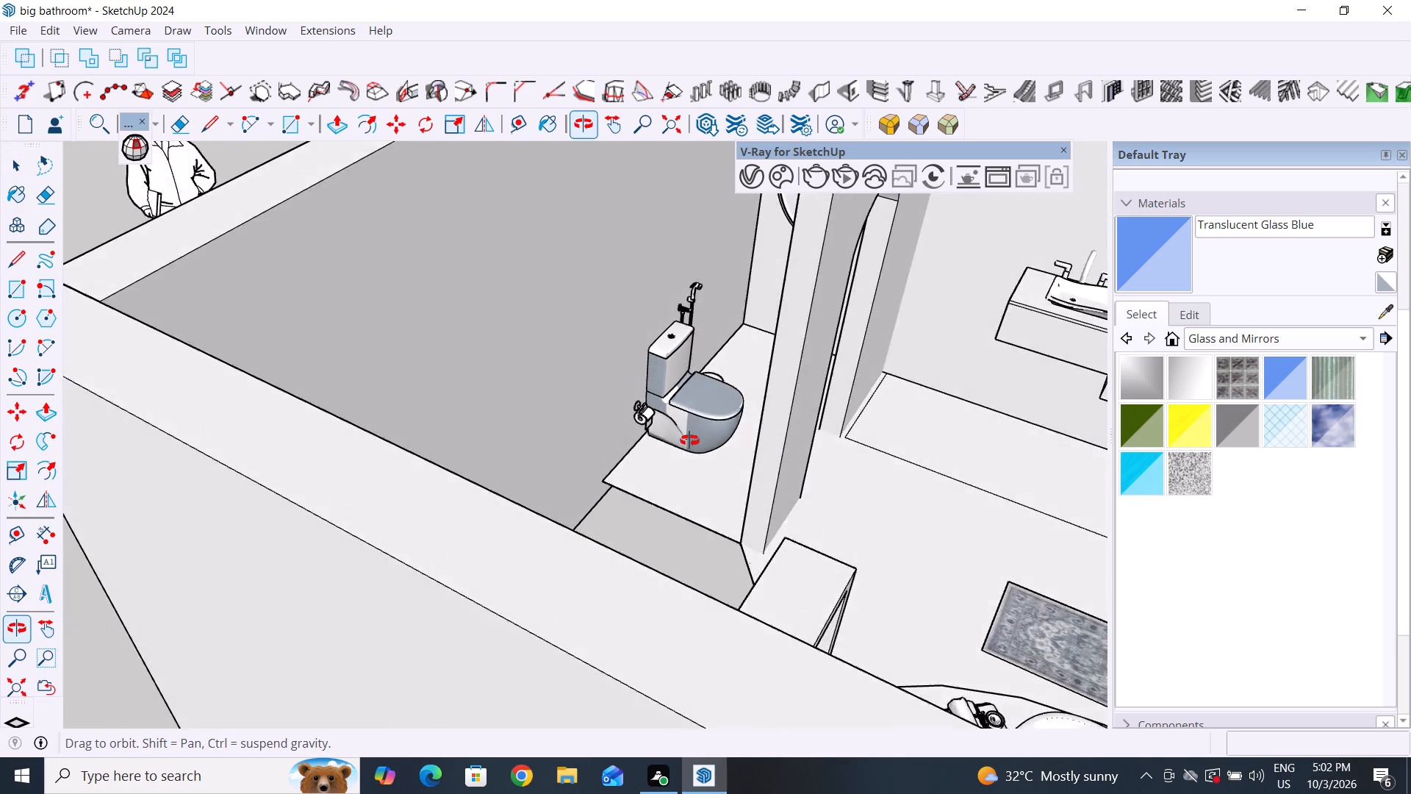
pyautogui.moveTo(689, 440); pyautogui.dragTo(523, 492, button='middle')
pyautogui.scroll(2, 525, 493)
pyautogui.moveTo(554, 523); pyautogui.dragTo(512, 522, button='middle')
pyautogui.scroll(-2, 573, 457)
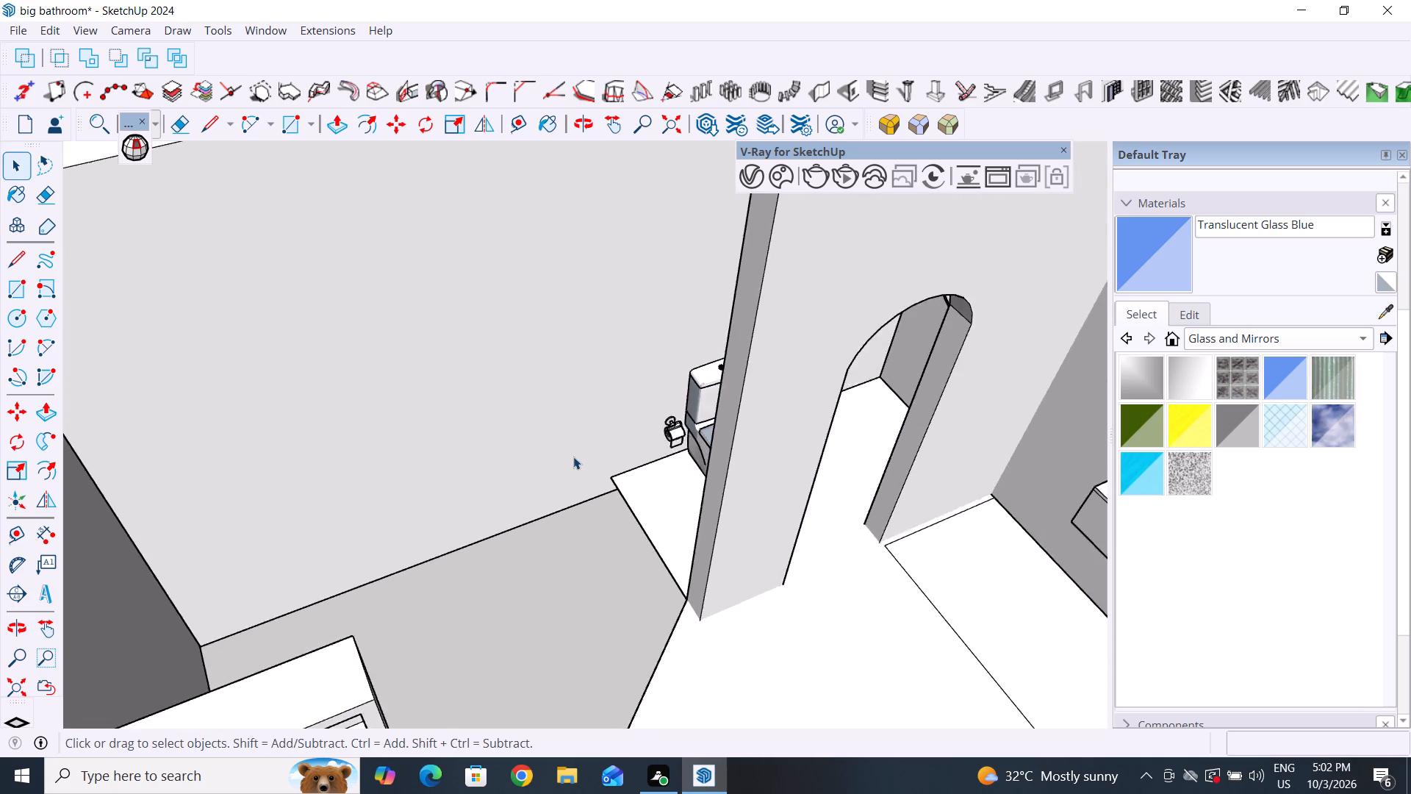
pyautogui.scroll(-3, 573, 457)
pyautogui.moveTo(548, 494); pyautogui.dragTo(159, 612, button='middle')
pyautogui.moveTo(371, 486); pyautogui.dragTo(223, 498, button='middle')
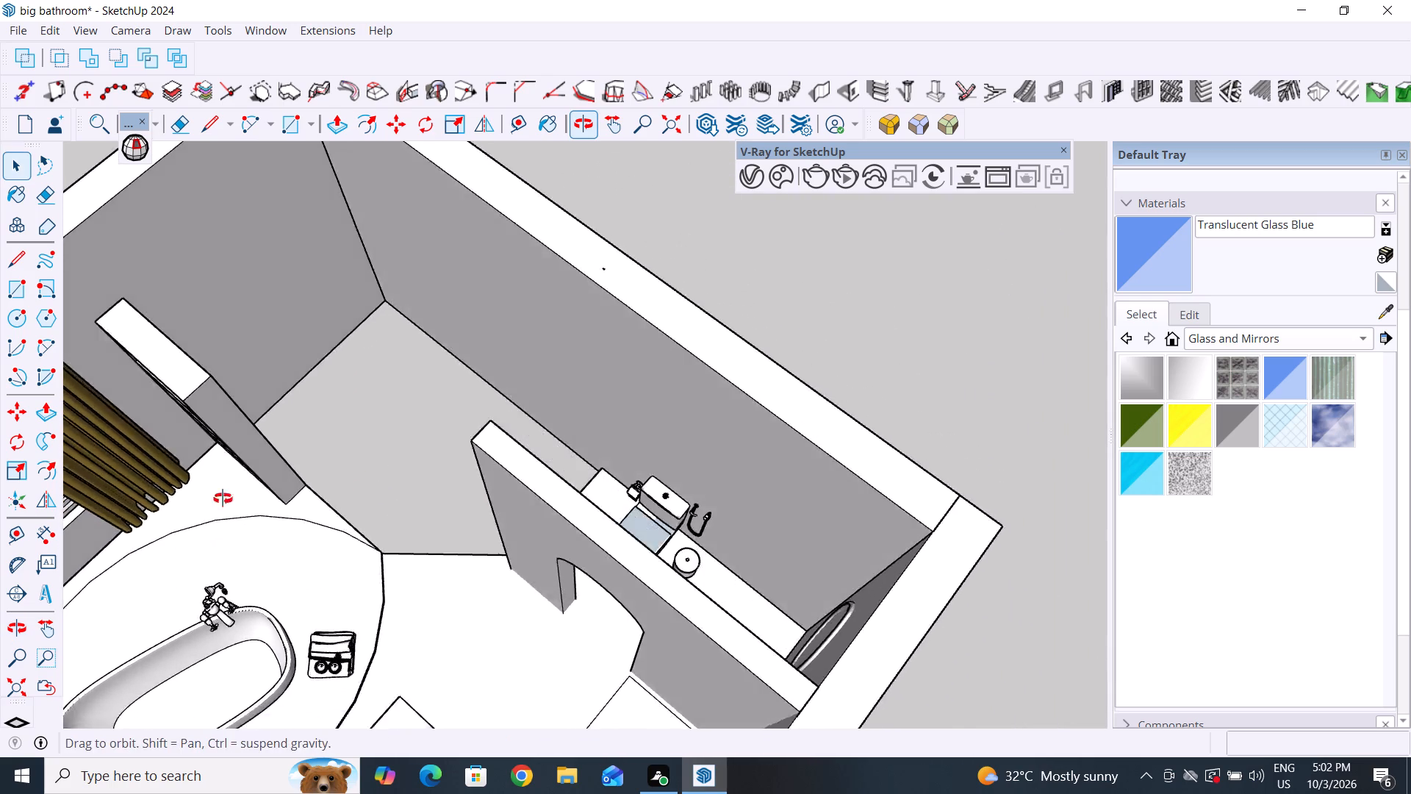
pyautogui.moveTo(223, 498); pyautogui.dragTo(152, 490, button='middle')
pyautogui.moveTo(454, 449); pyautogui.dragTo(230, 468, button='middle')
pyautogui.scroll(3, 495, 343)
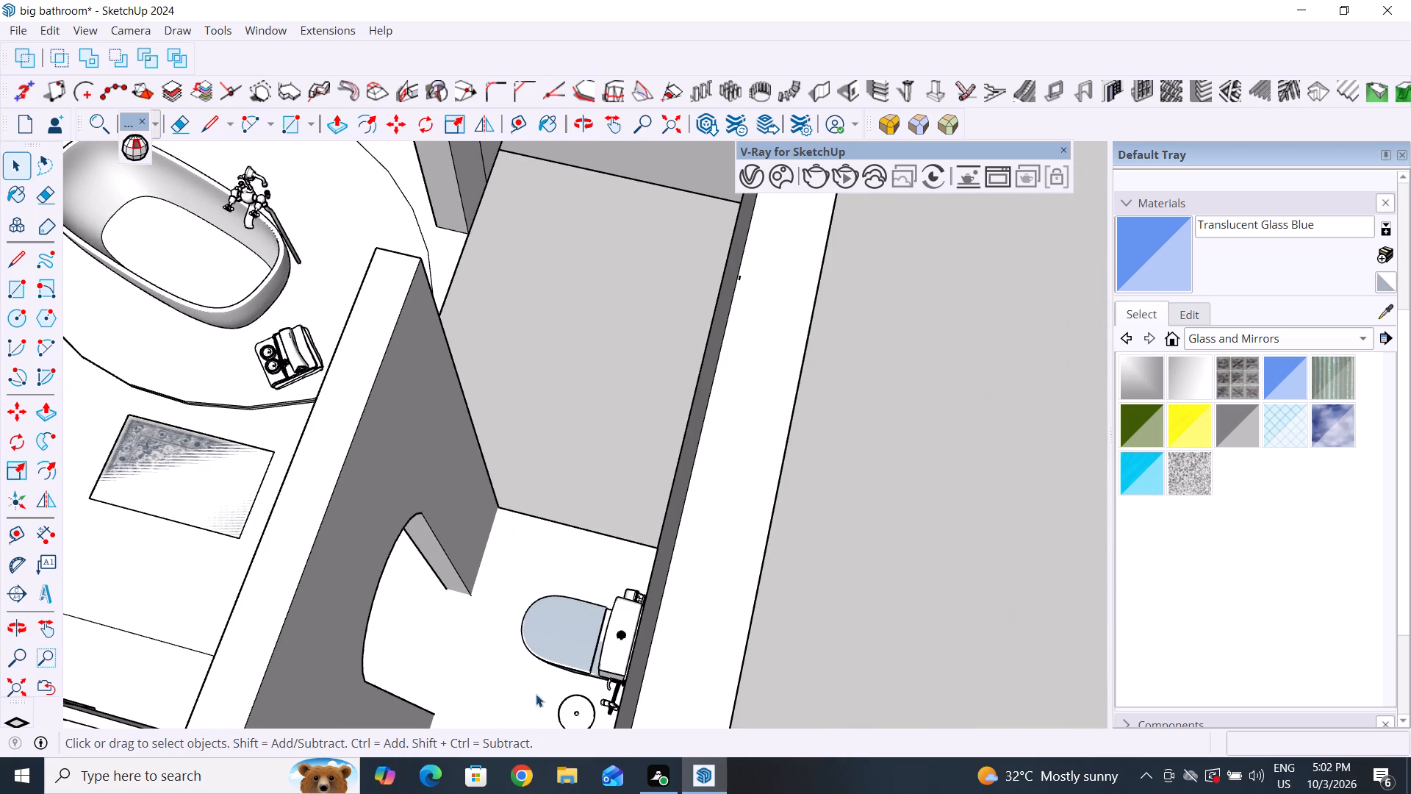
pyautogui.scroll(-3, 604, 570)
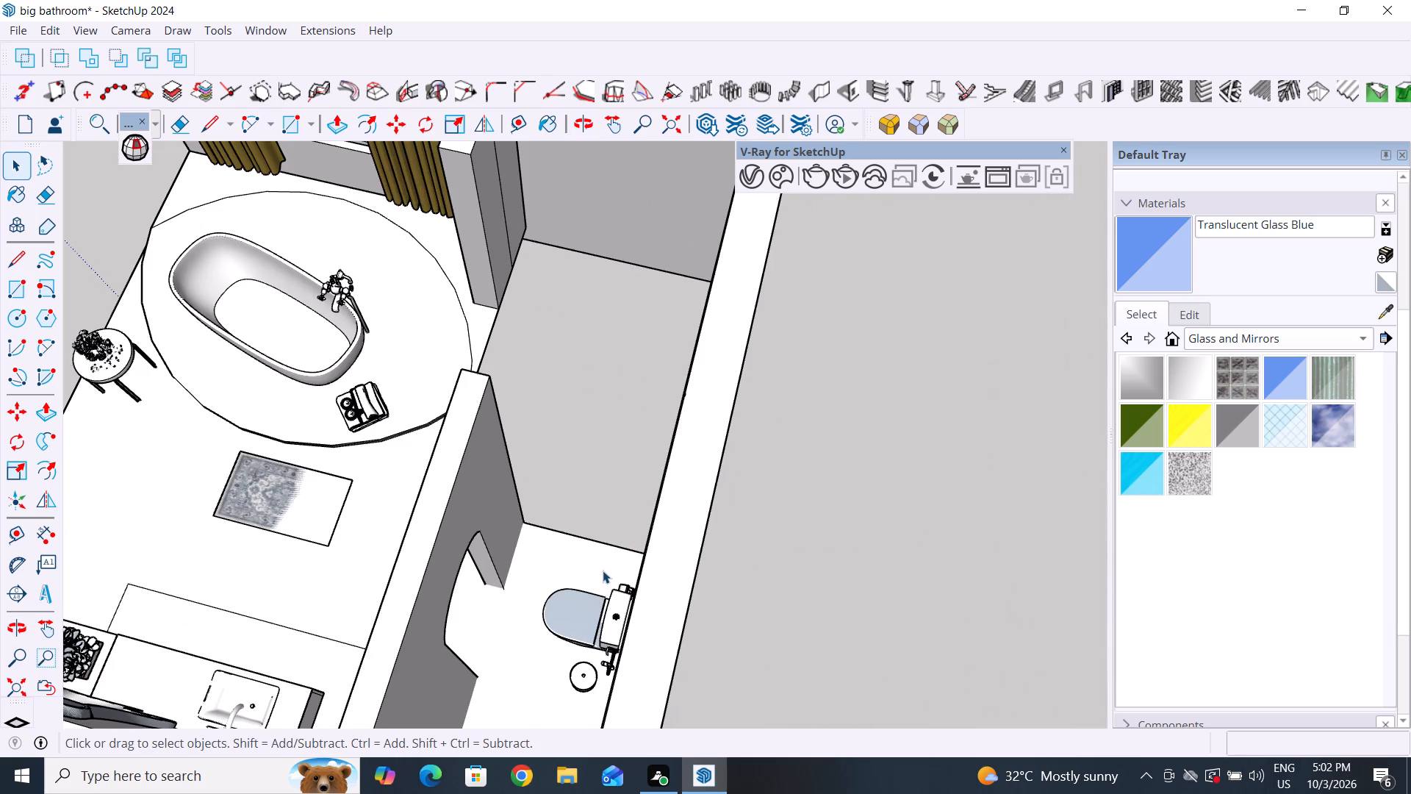
# Draw a line about 68.7" long across the shower's end wall, just above the floor edge, from the shelf unit to the long wall's corner.
pyautogui.moveTo(581, 600); pyautogui.dragTo(615, 573, button='middle')
pyautogui.scroll(4, 608, 325)
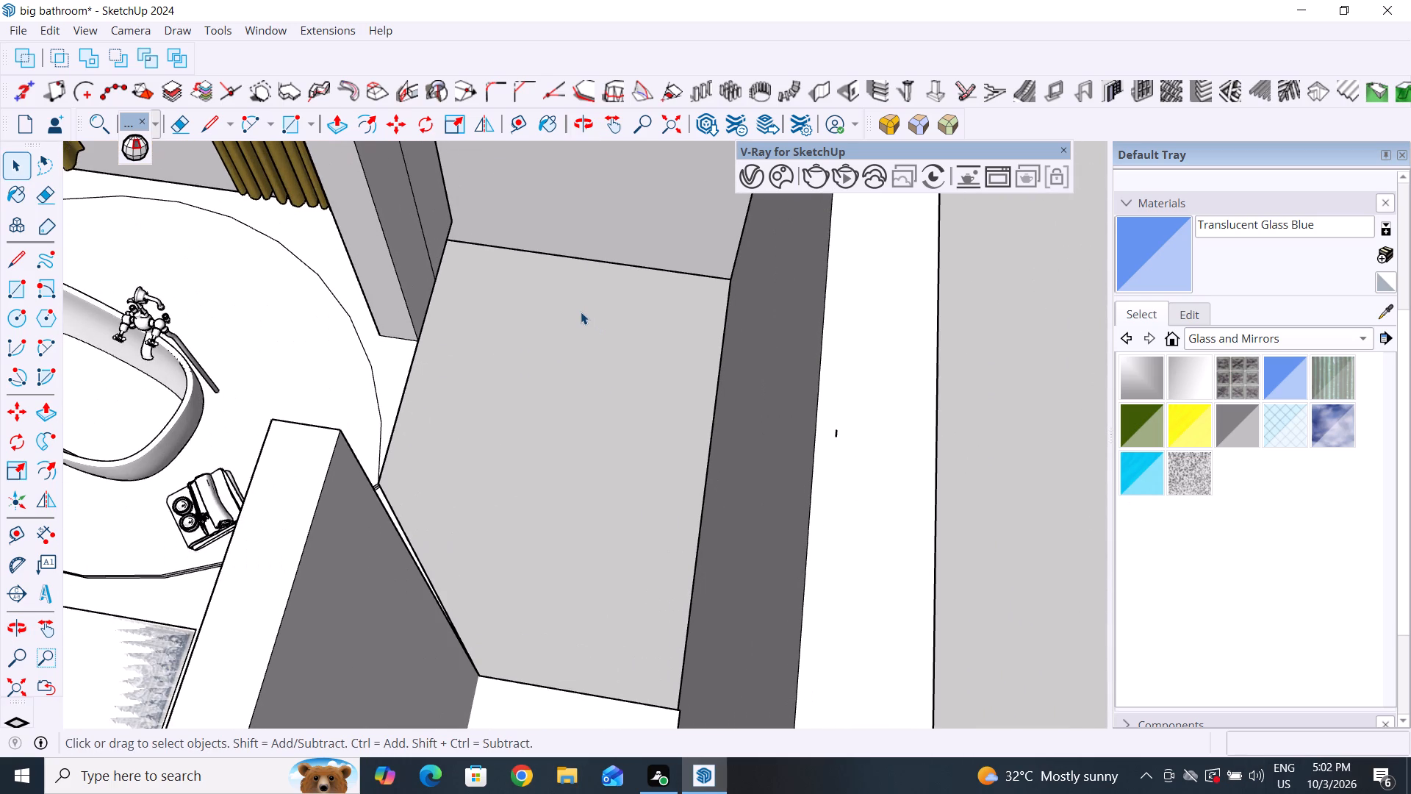
pyautogui.moveTo(613, 393); pyautogui.dragTo(625, 314, button='middle')
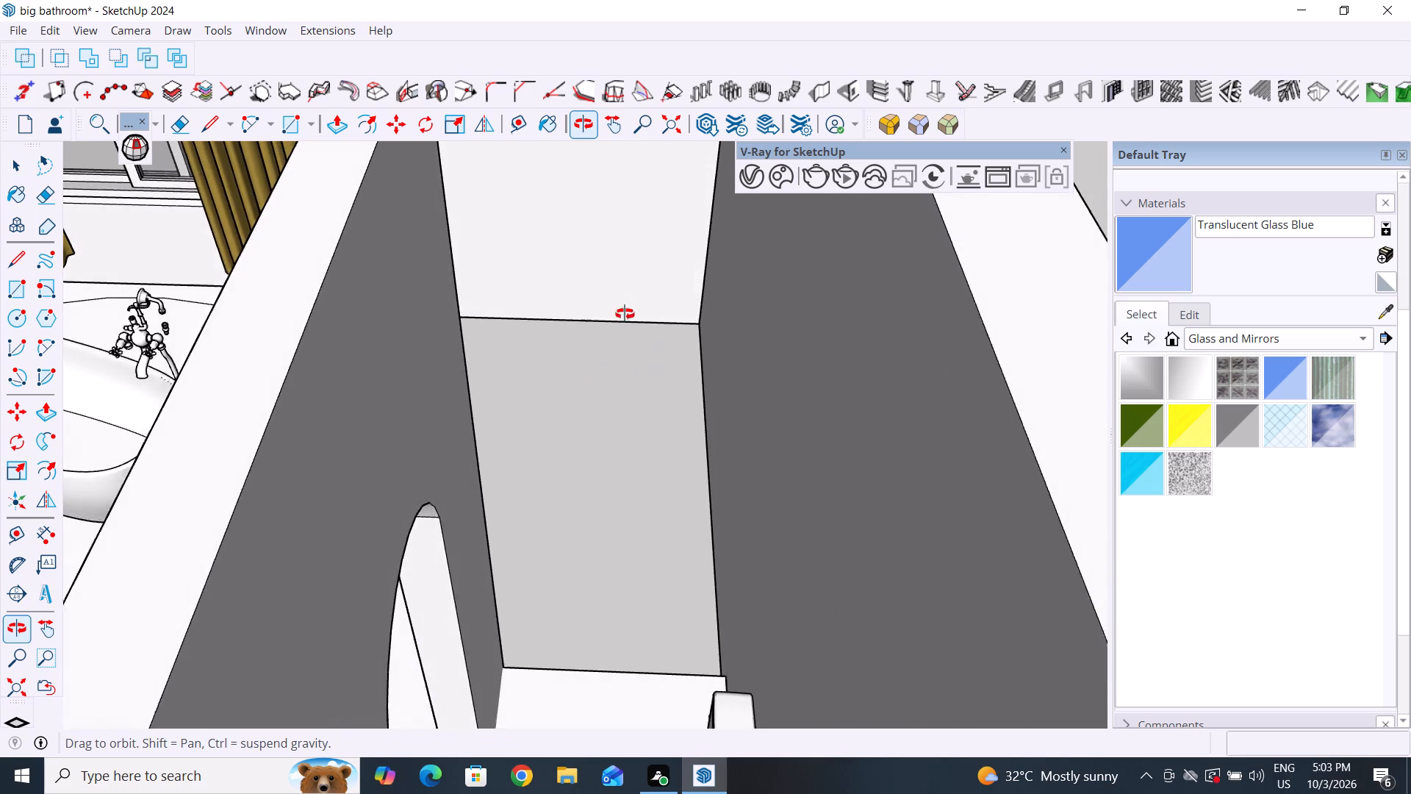
pyautogui.moveTo(625, 314); pyautogui.dragTo(581, 351, button='middle')
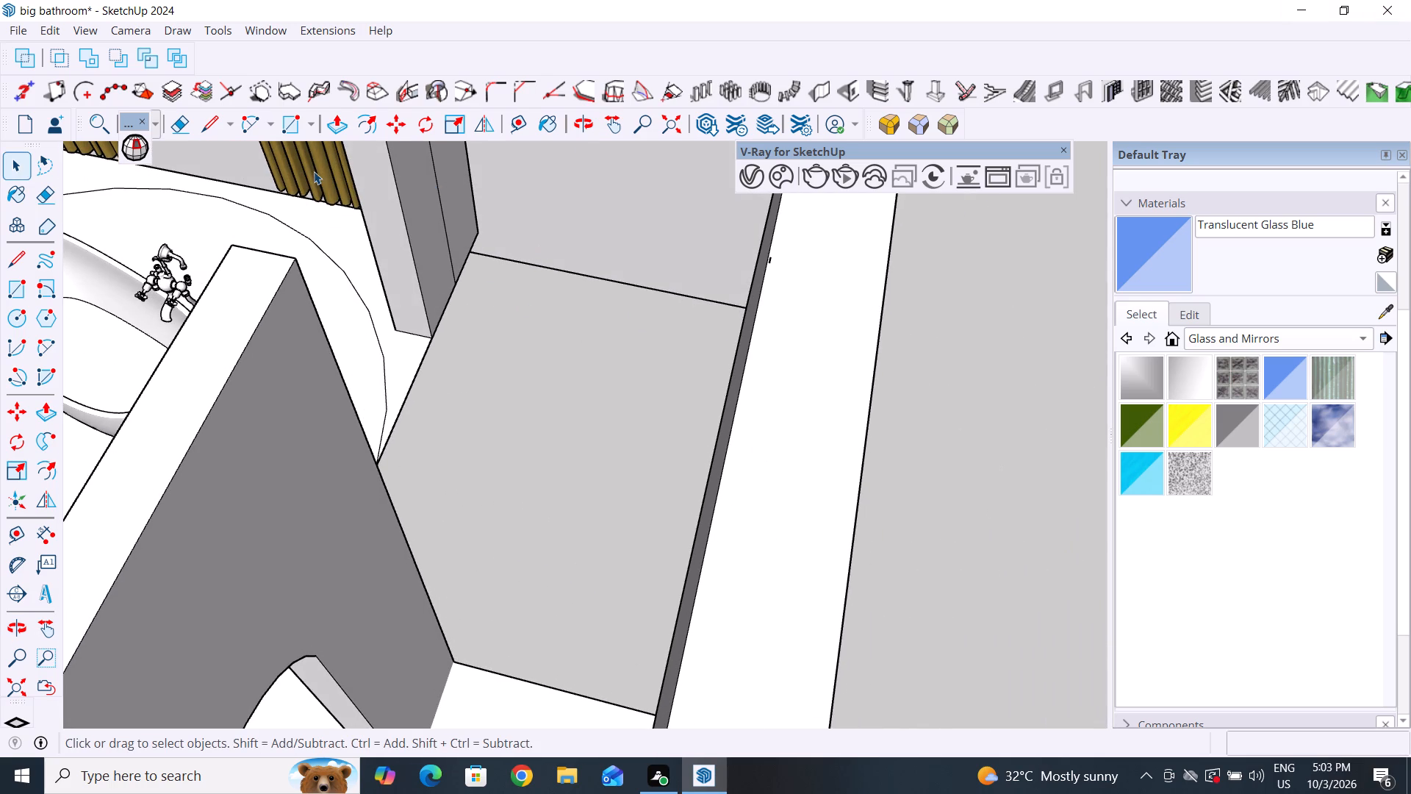
pyautogui.click(204, 121)
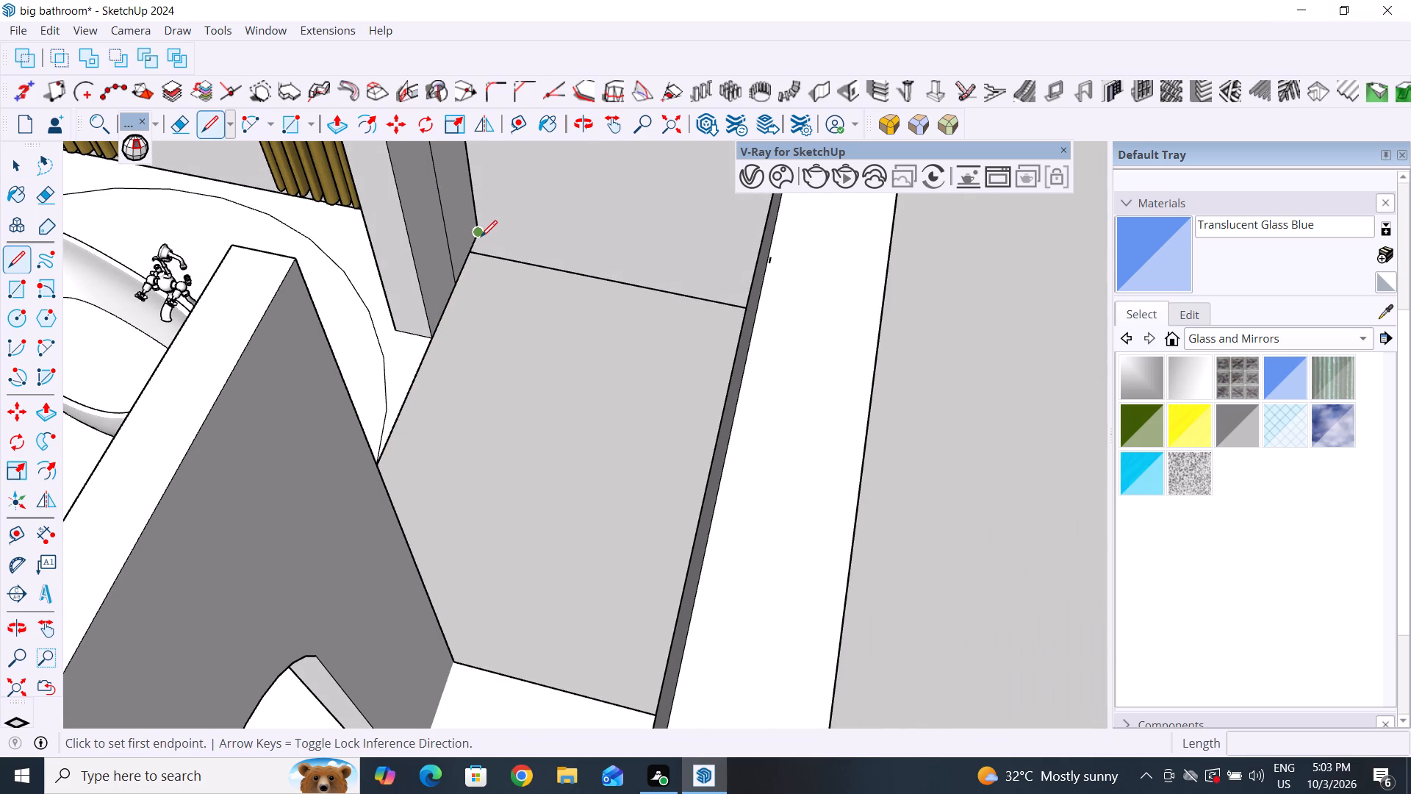
pyautogui.click(478, 235)
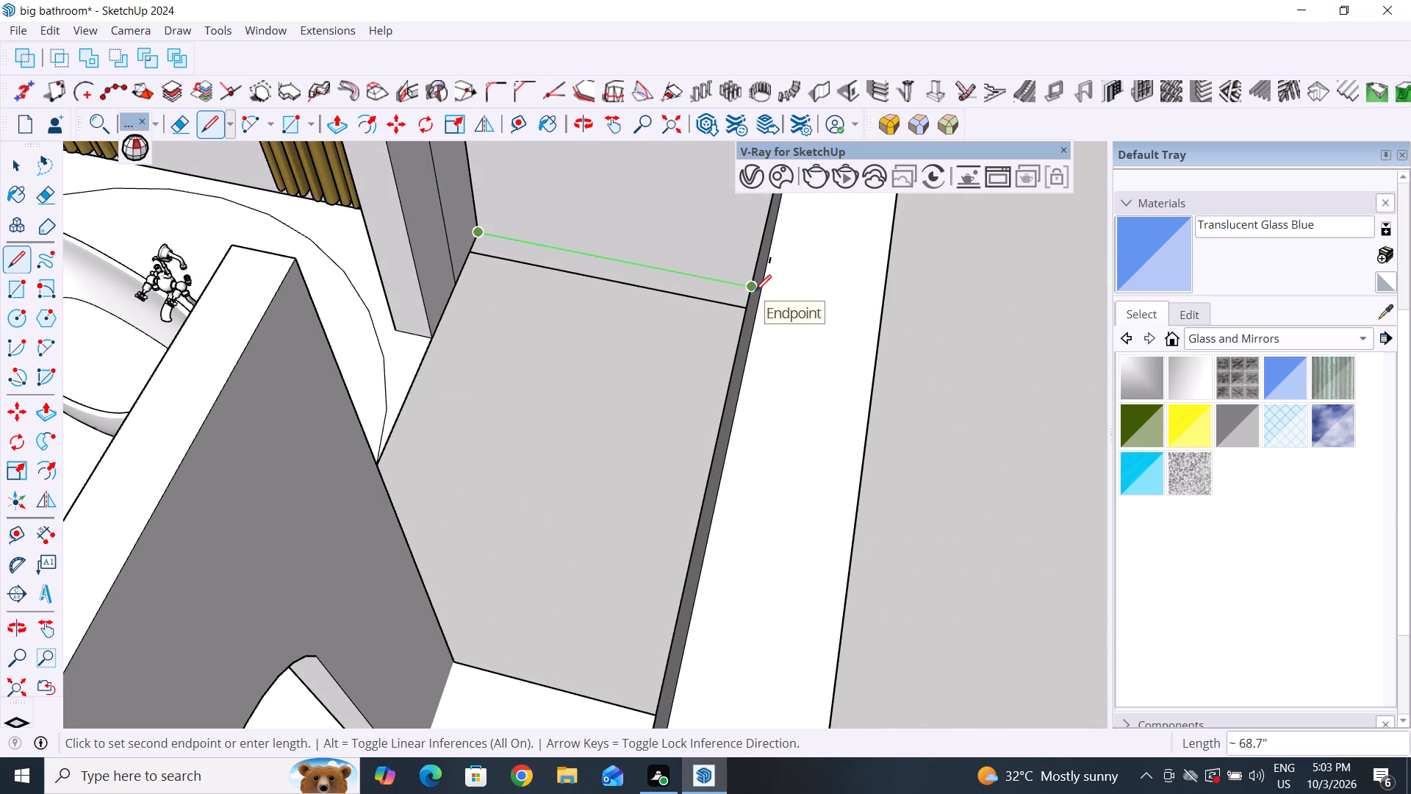
pyautogui.click(755, 291)
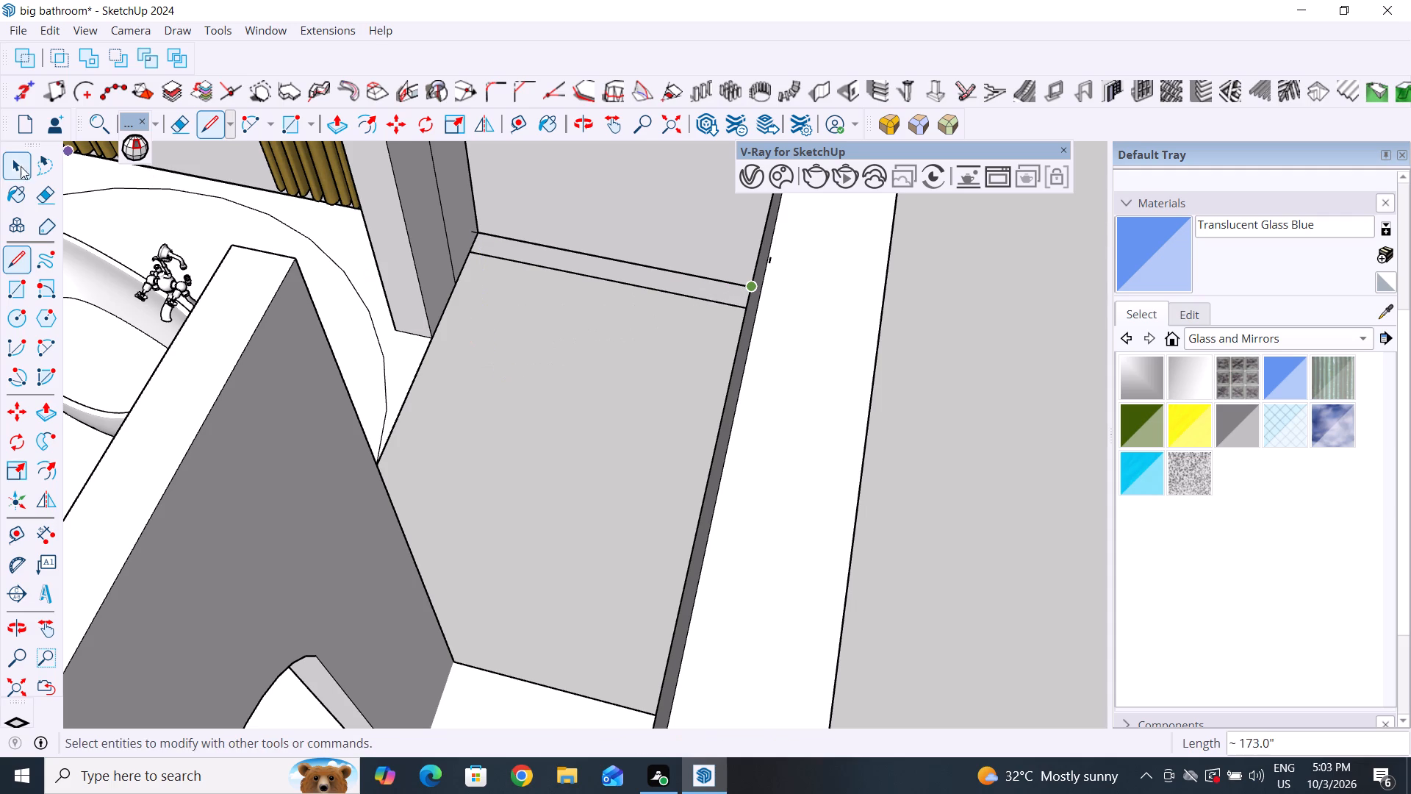
pyautogui.click(10, 178)
pyautogui.scroll(-5, 914, 440)
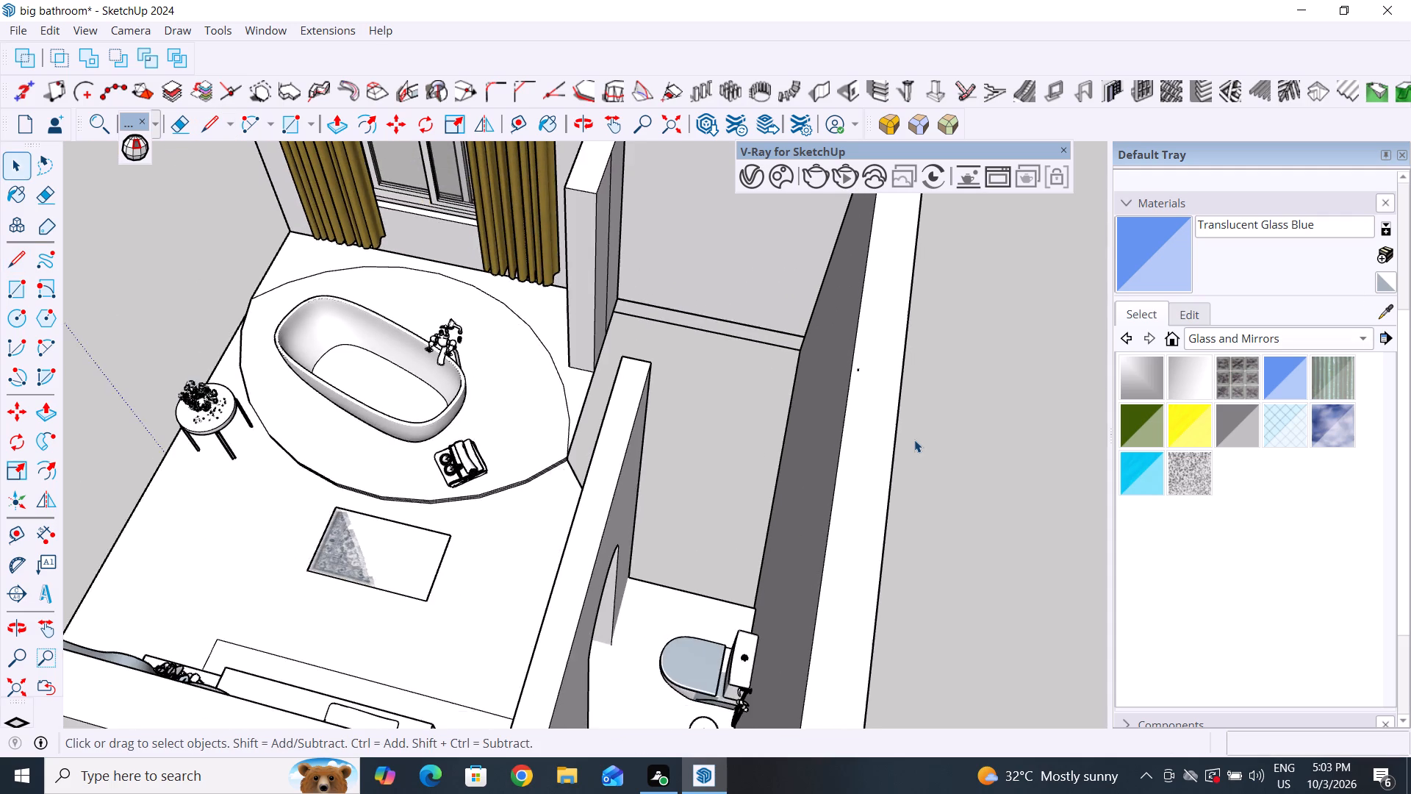
pyautogui.scroll(-3, 914, 440)
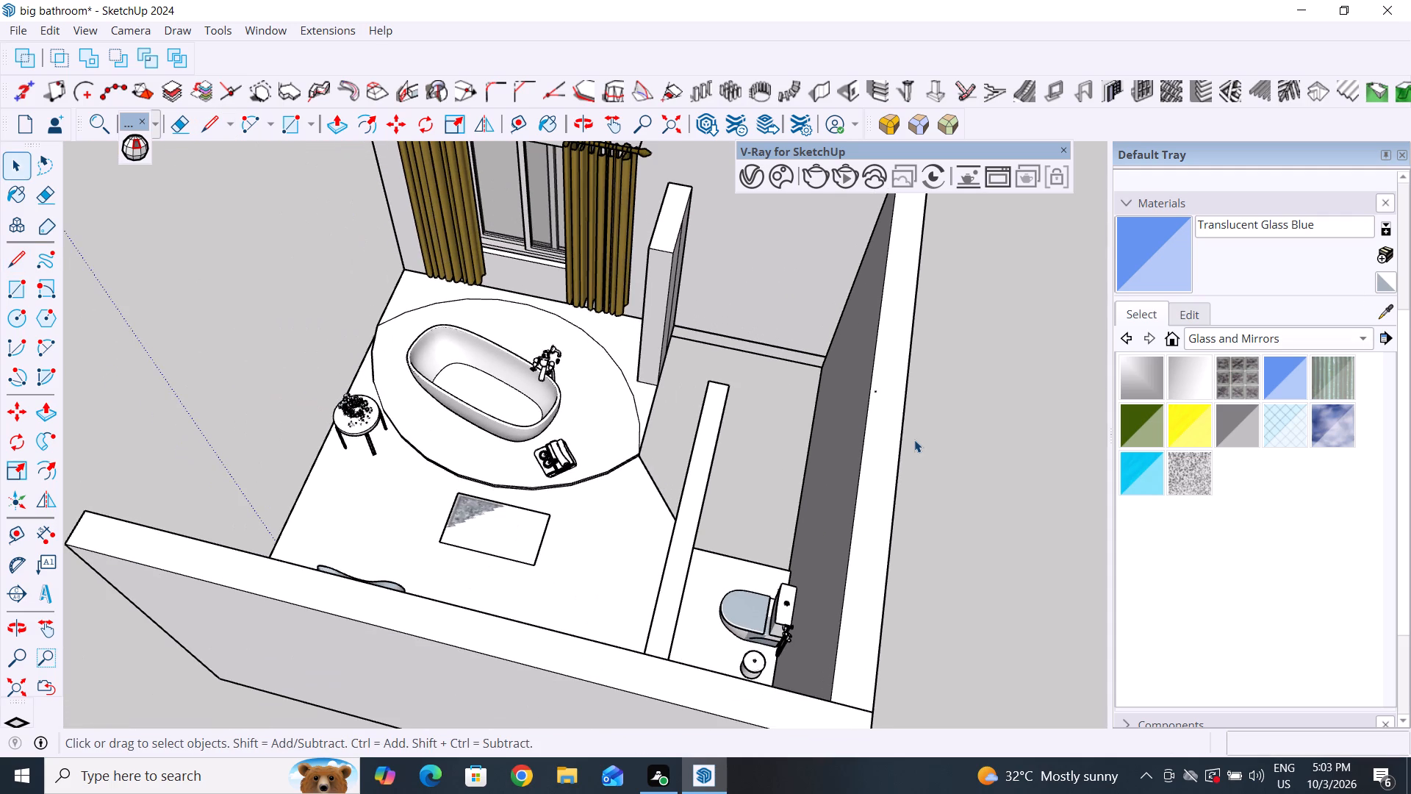
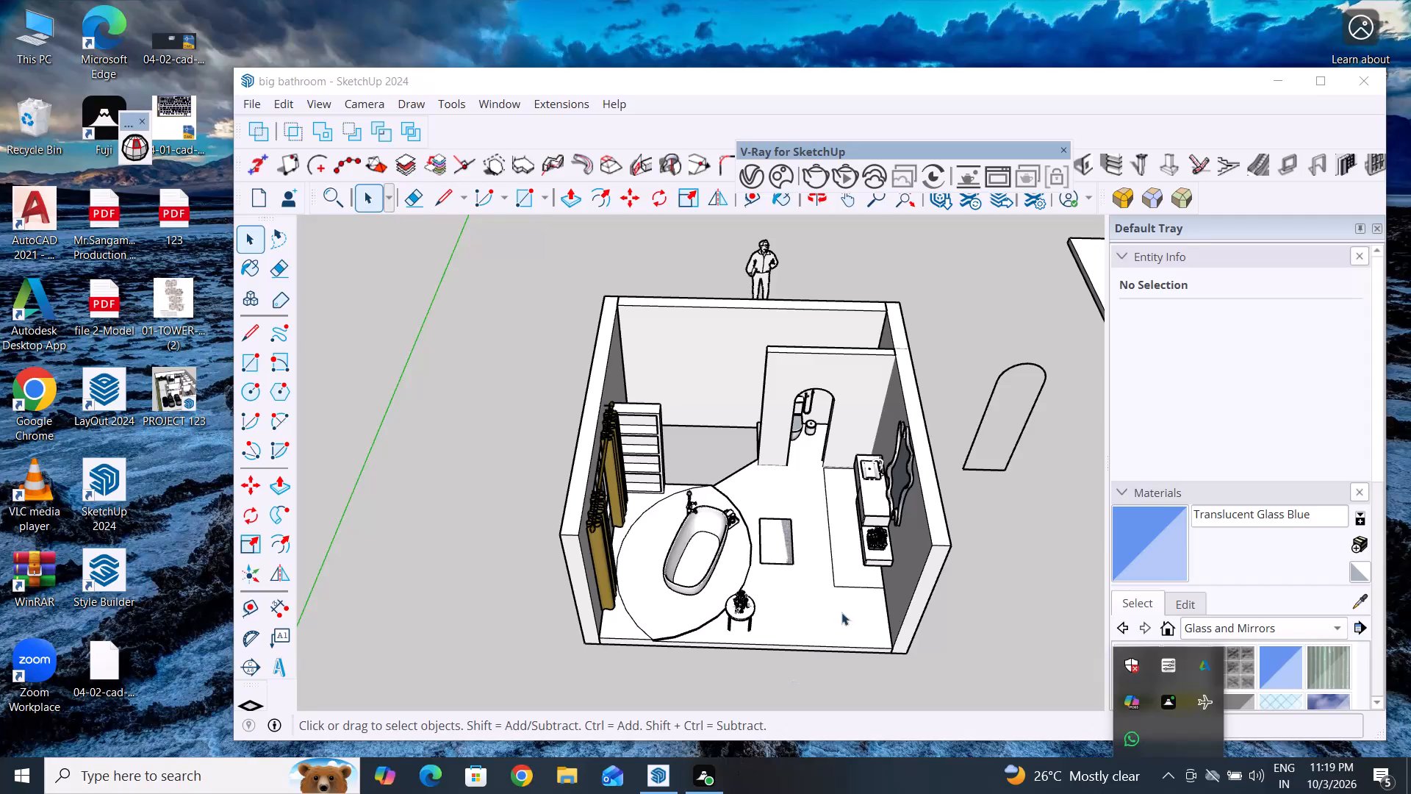
# Maximize the bathroom model's window.
pyautogui.scroll(-3, 850, 650)
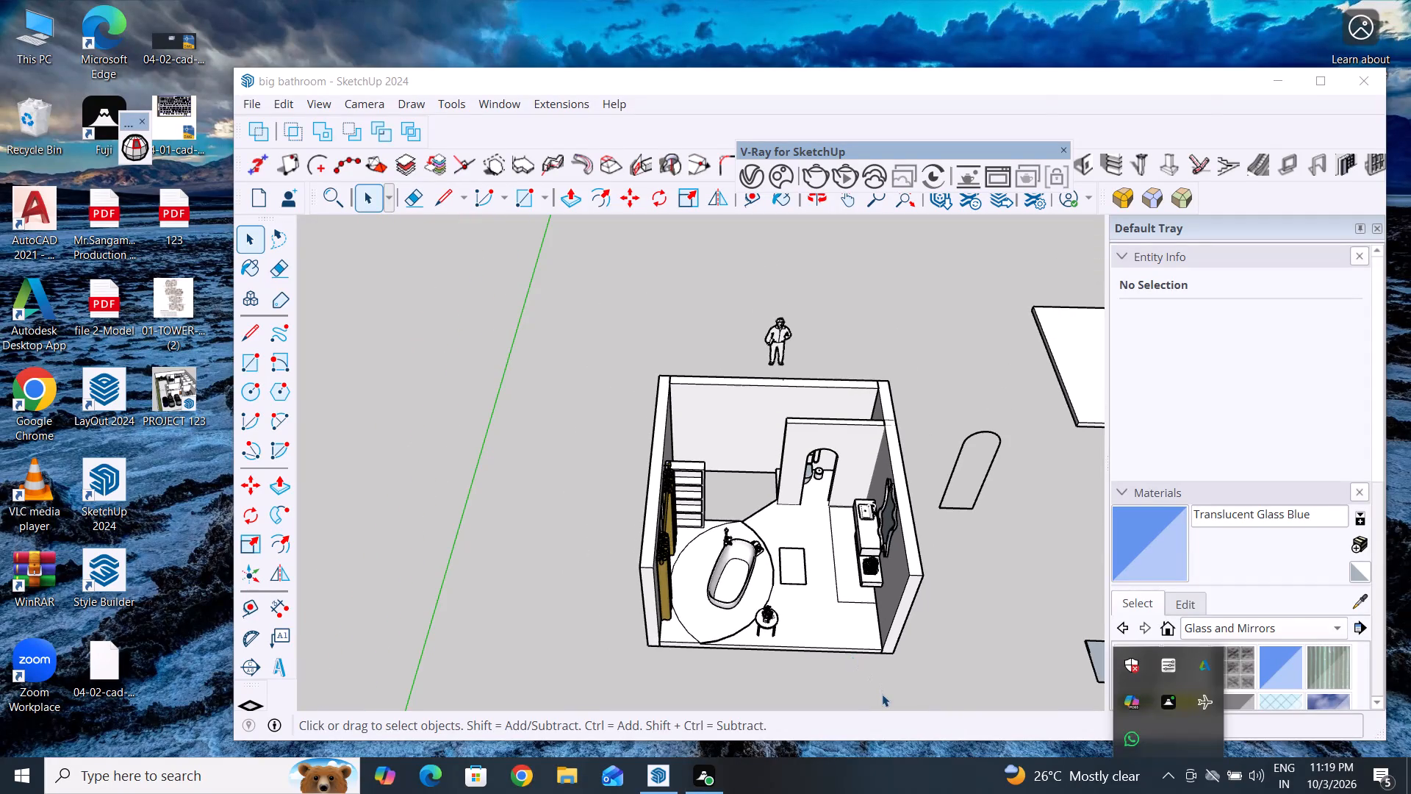
pyautogui.click(882, 694)
pyautogui.moveTo(952, 644); pyautogui.dragTo(863, 696, button='middle')
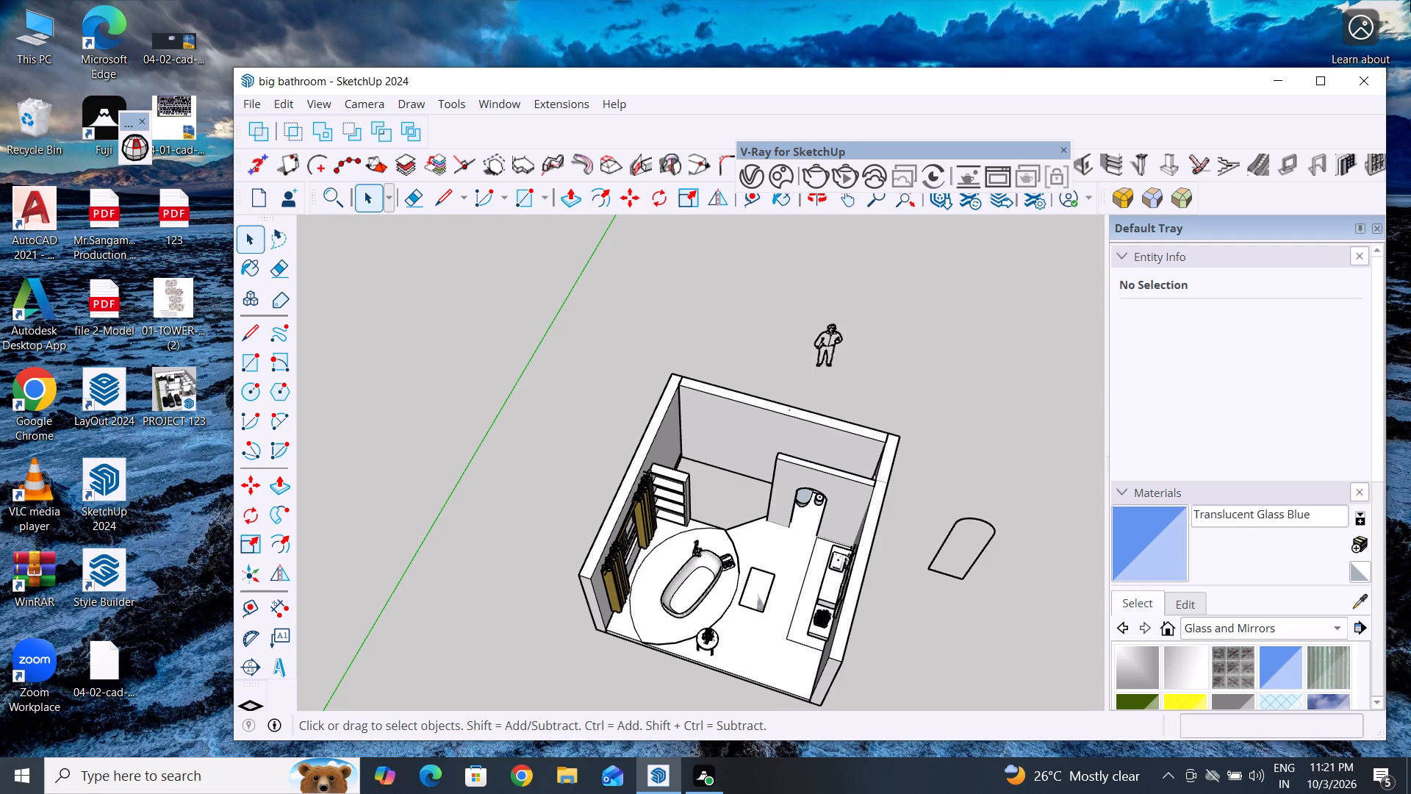
pyautogui.click(1313, 79)
# Hide the wall group behind the curtains, window and shelf unit.
pyautogui.scroll(-6, 768, 543)
pyautogui.scroll(-3, 697, 402)
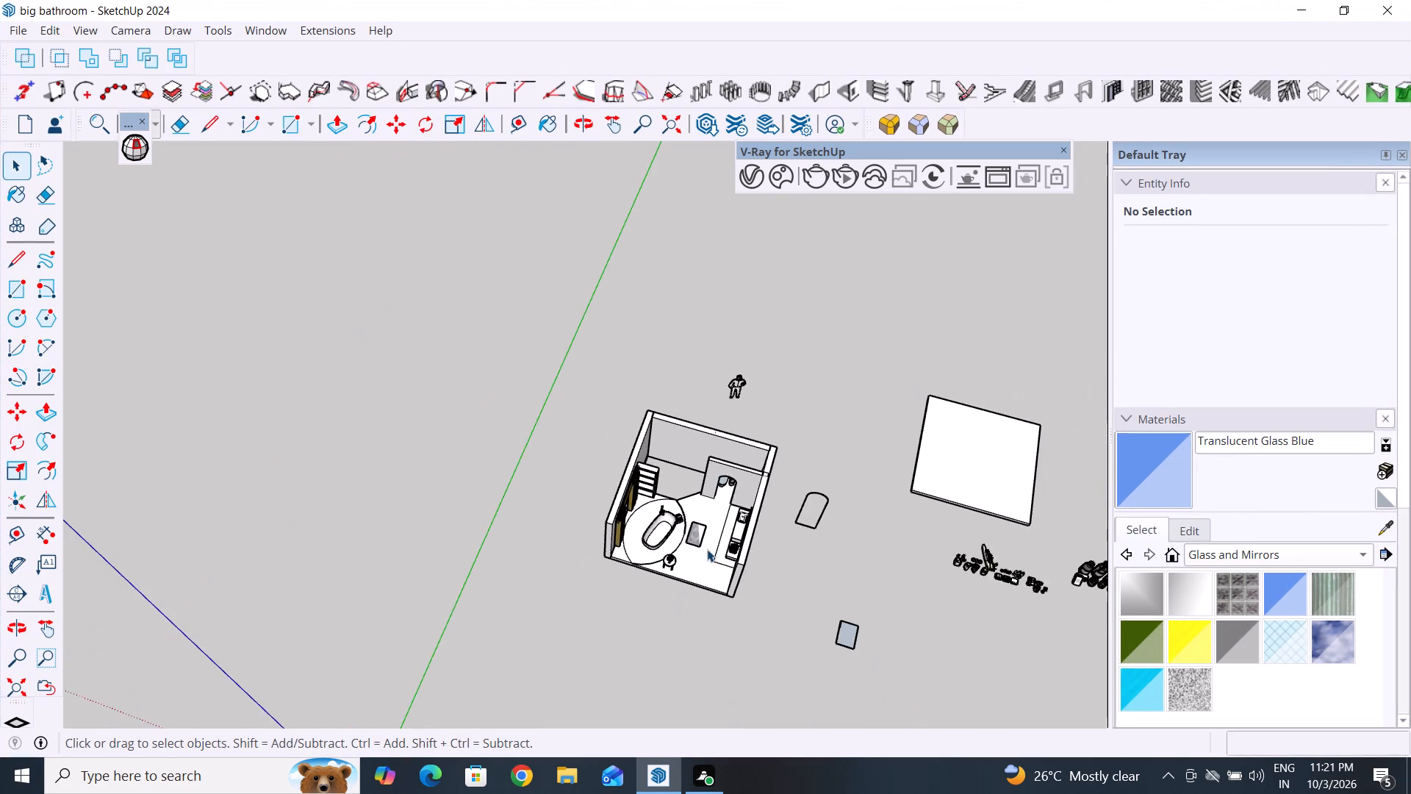
pyautogui.moveTo(708, 551); pyautogui.dragTo(766, 586, button='middle')
pyautogui.scroll(13, 679, 466)
pyautogui.moveTo(733, 509); pyautogui.dragTo(711, 518, button='middle')
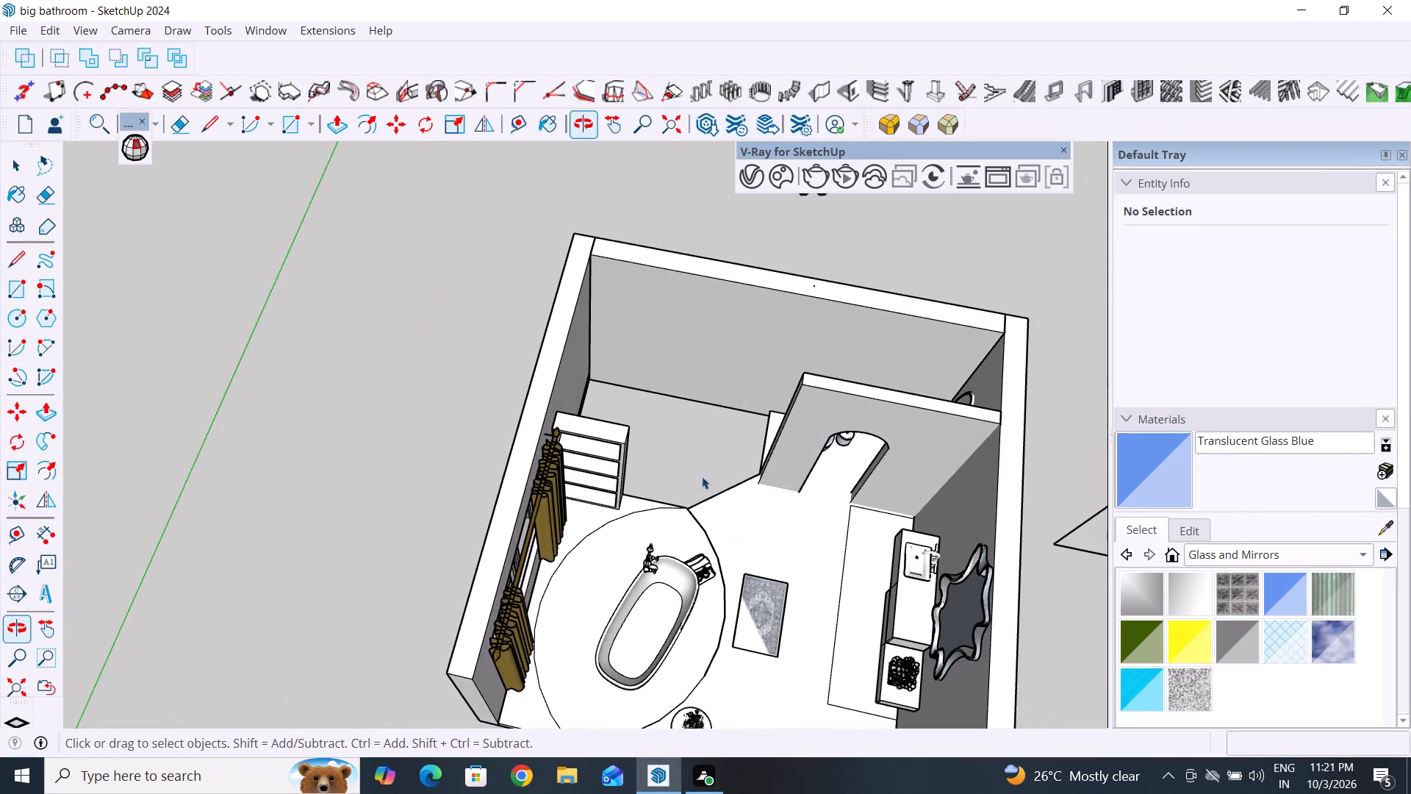
pyautogui.moveTo(697, 472); pyautogui.dragTo(495, 352, button='middle')
pyautogui.click(20, 159)
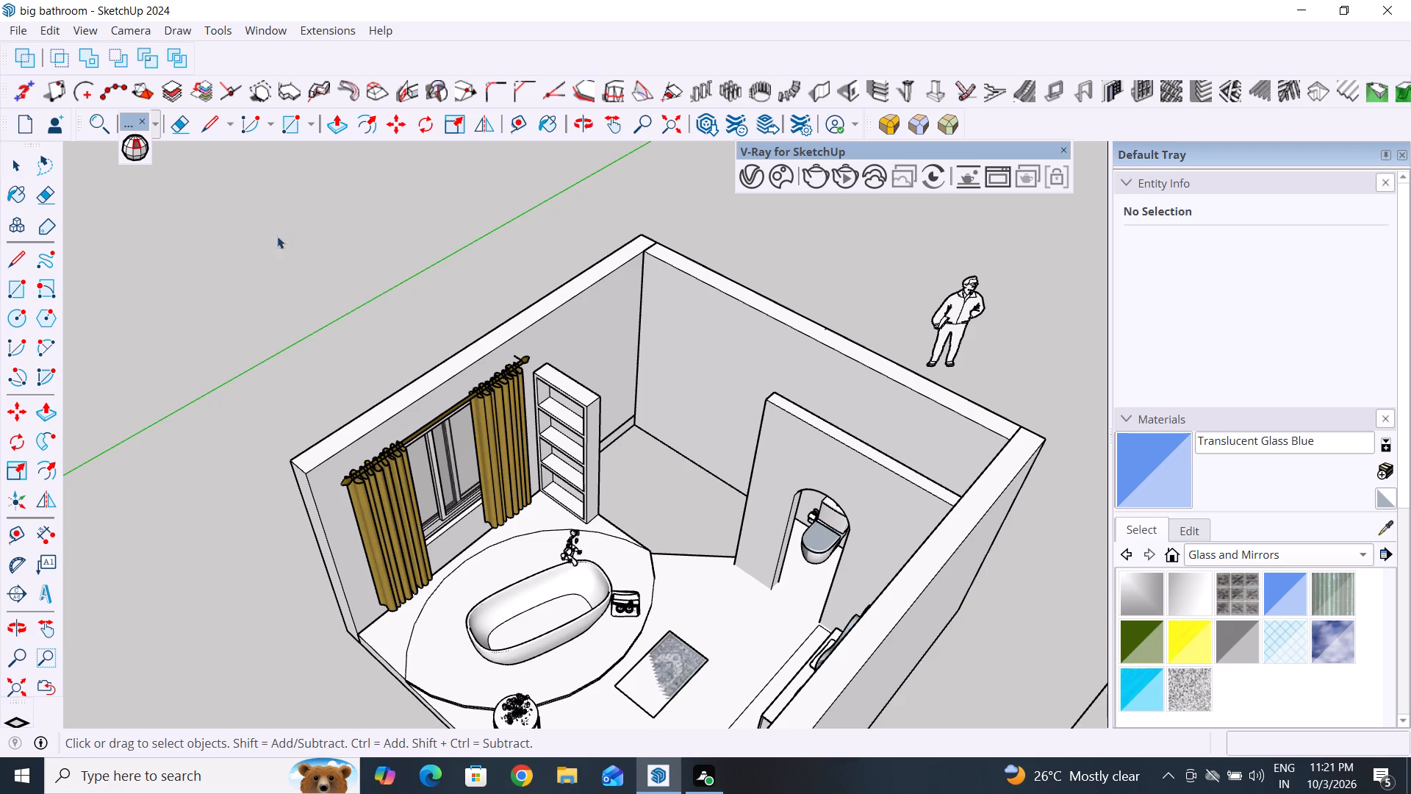
pyautogui.click(281, 220)
pyautogui.scroll(3, 531, 396)
pyautogui.moveTo(566, 375); pyautogui.dragTo(661, 327, button='middle')
pyautogui.click(569, 301)
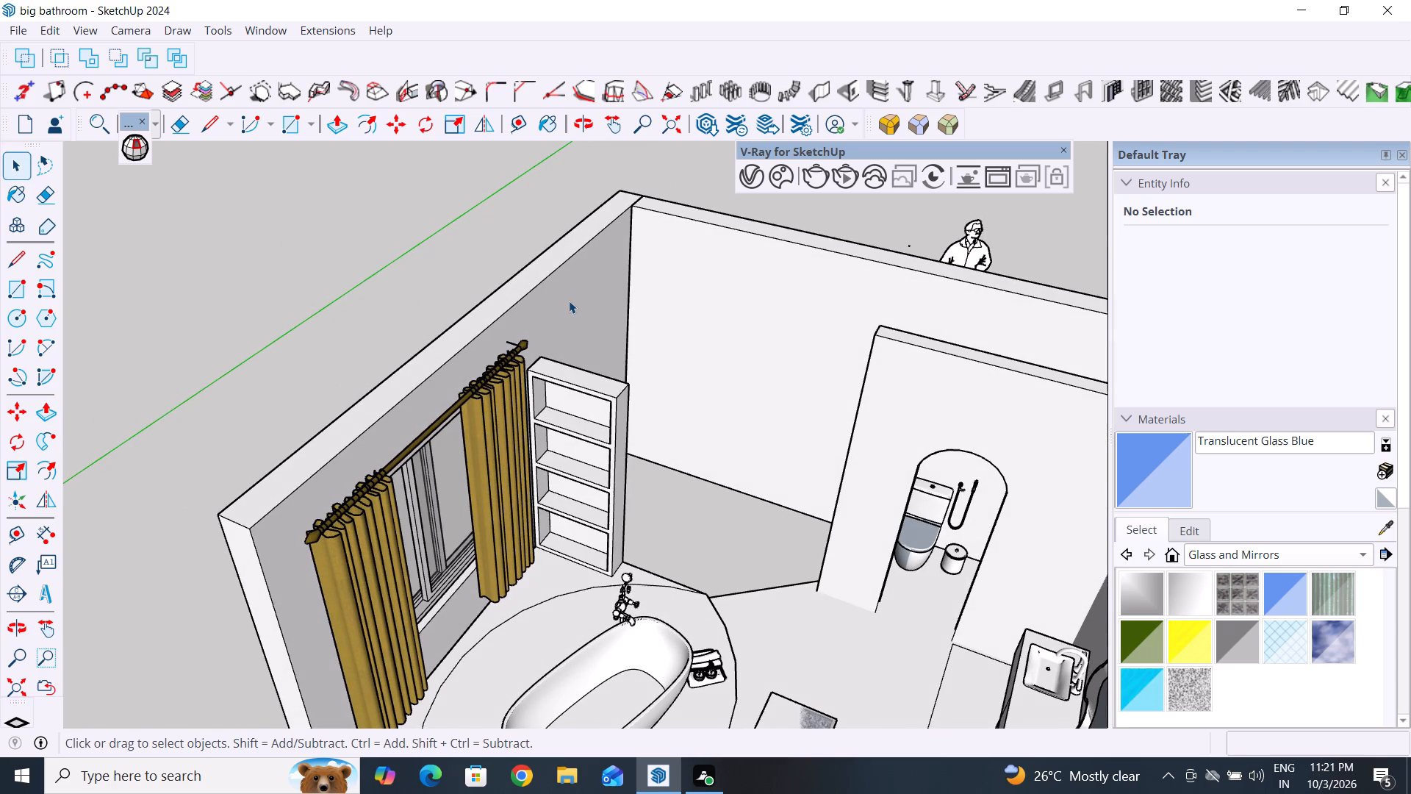
pyautogui.rightClick(569, 301)
pyautogui.click(630, 361)
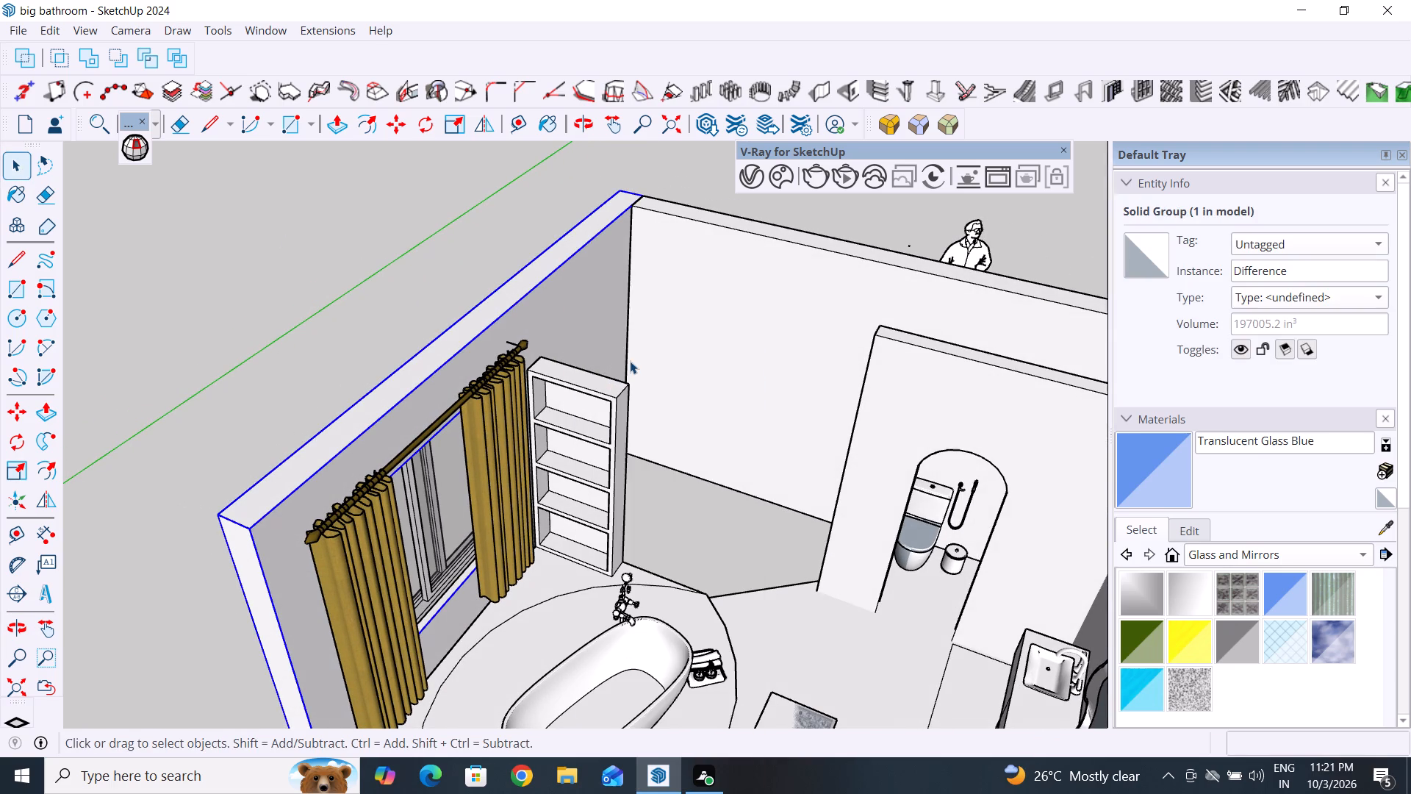
# Hide the end wall group behind the shower floor and the arched partition.
pyautogui.scroll(-6, 395, 296)
pyautogui.moveTo(428, 346); pyautogui.dragTo(677, 382, button='middle')
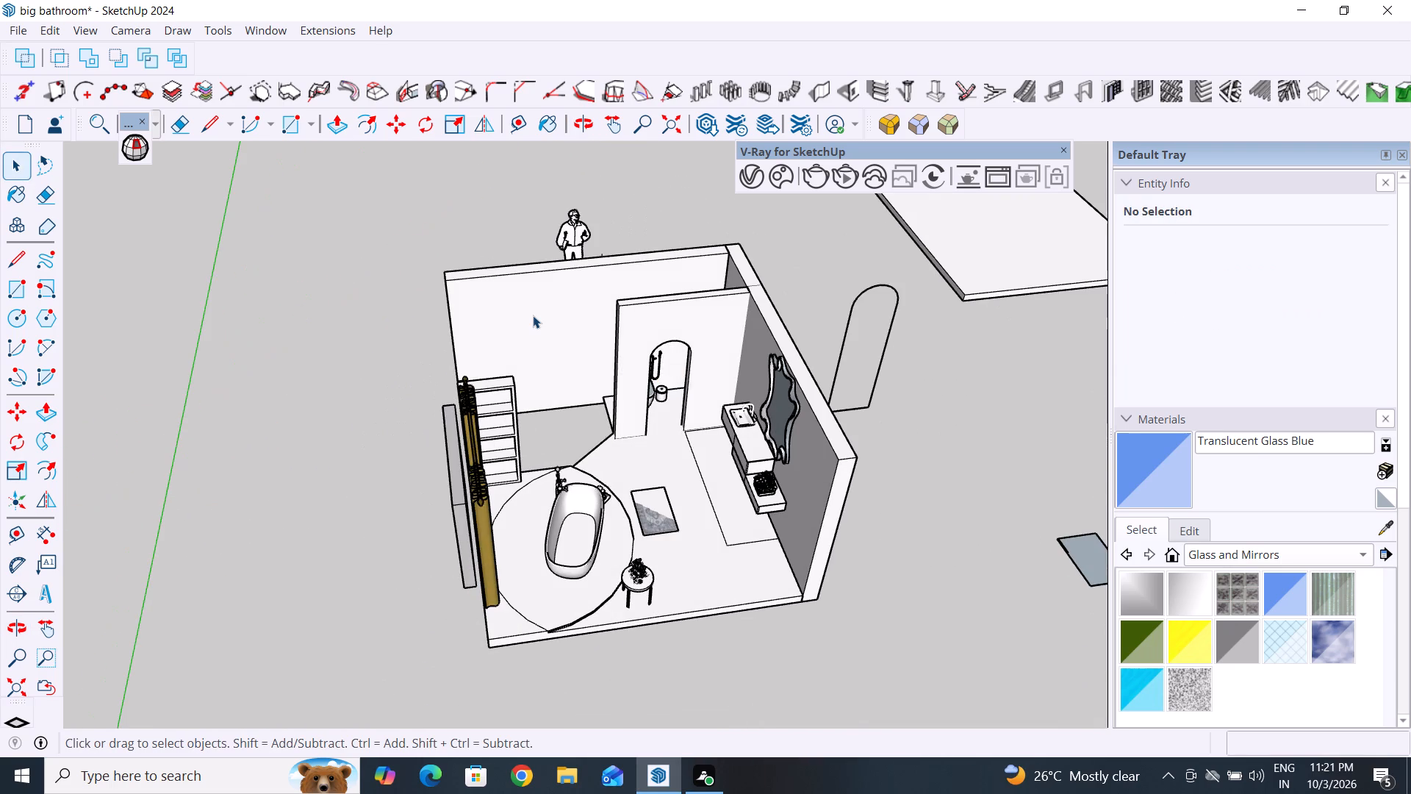
pyautogui.click(533, 315)
pyautogui.rightClick(533, 315)
pyautogui.click(600, 60)
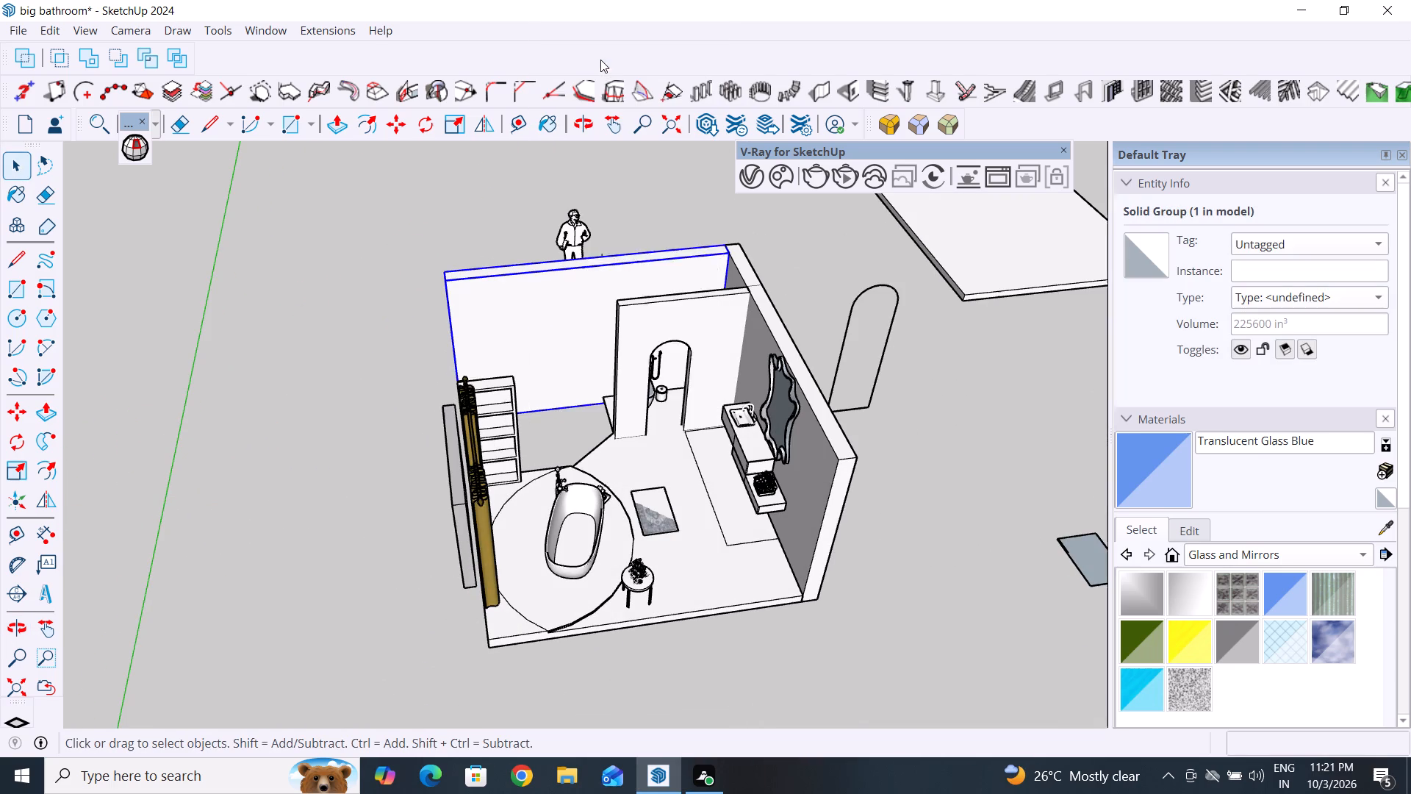
# Hide the wall group behind the vanity and the wavy mirror.
pyautogui.moveTo(661, 449); pyautogui.dragTo(844, 455, button='middle')
pyautogui.click(728, 290)
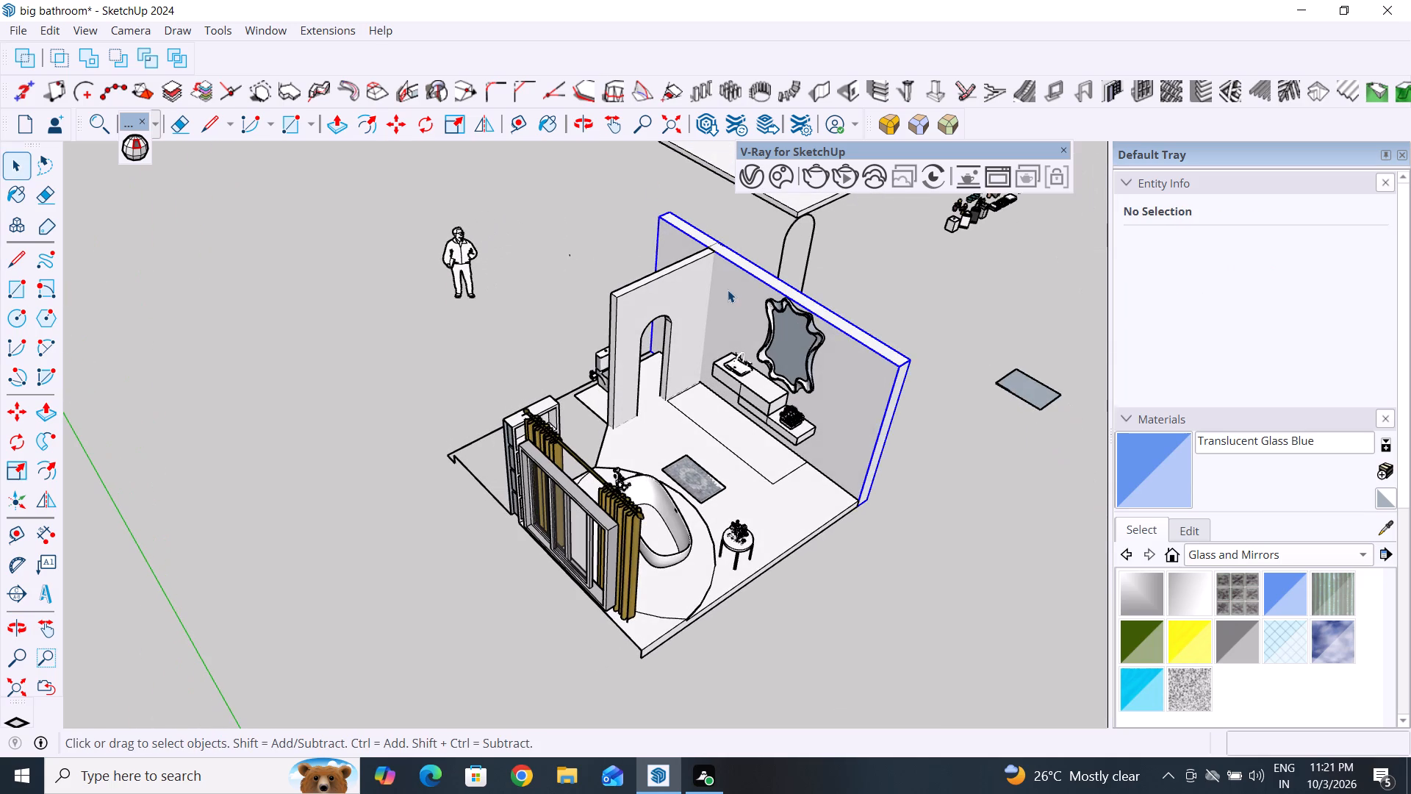
pyautogui.rightClick(728, 290)
pyautogui.click(784, 343)
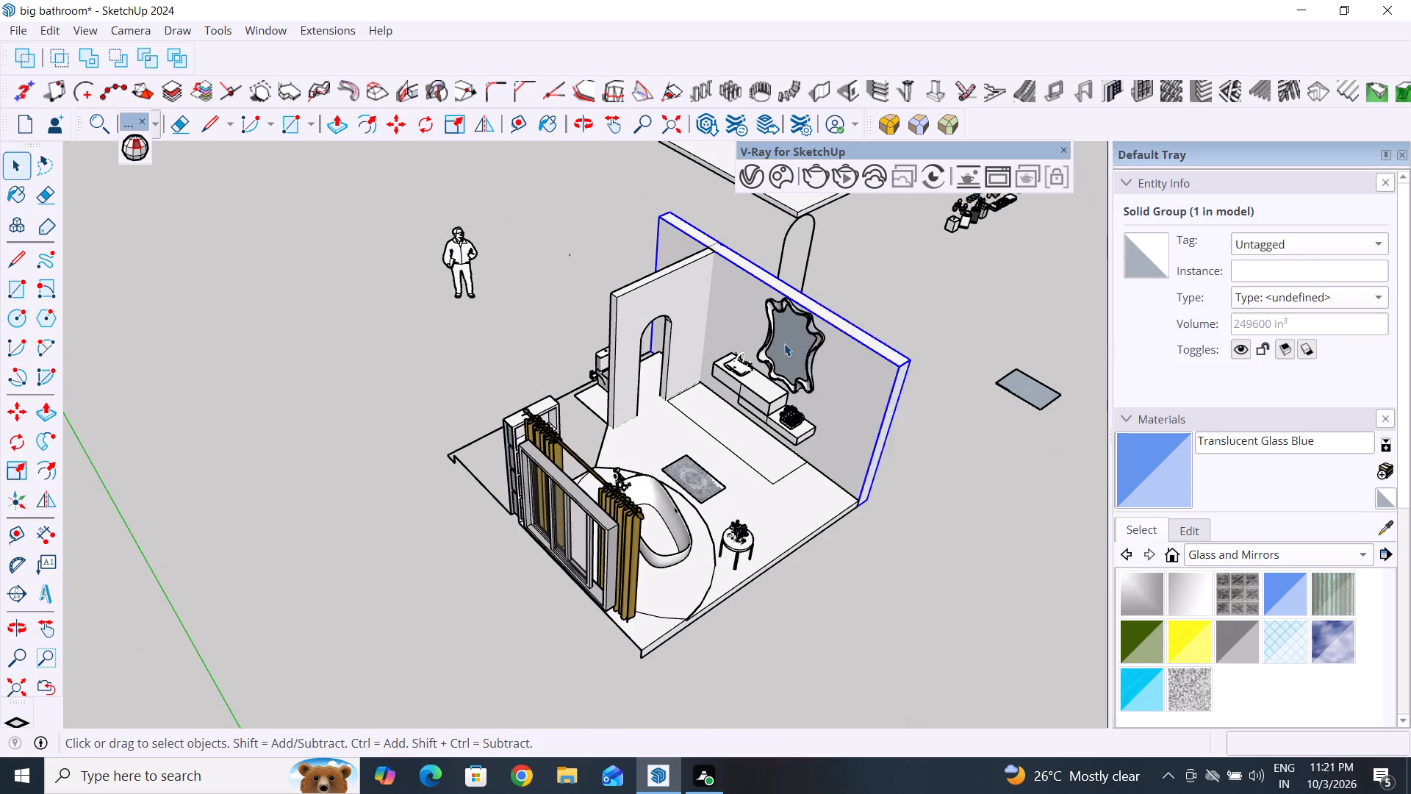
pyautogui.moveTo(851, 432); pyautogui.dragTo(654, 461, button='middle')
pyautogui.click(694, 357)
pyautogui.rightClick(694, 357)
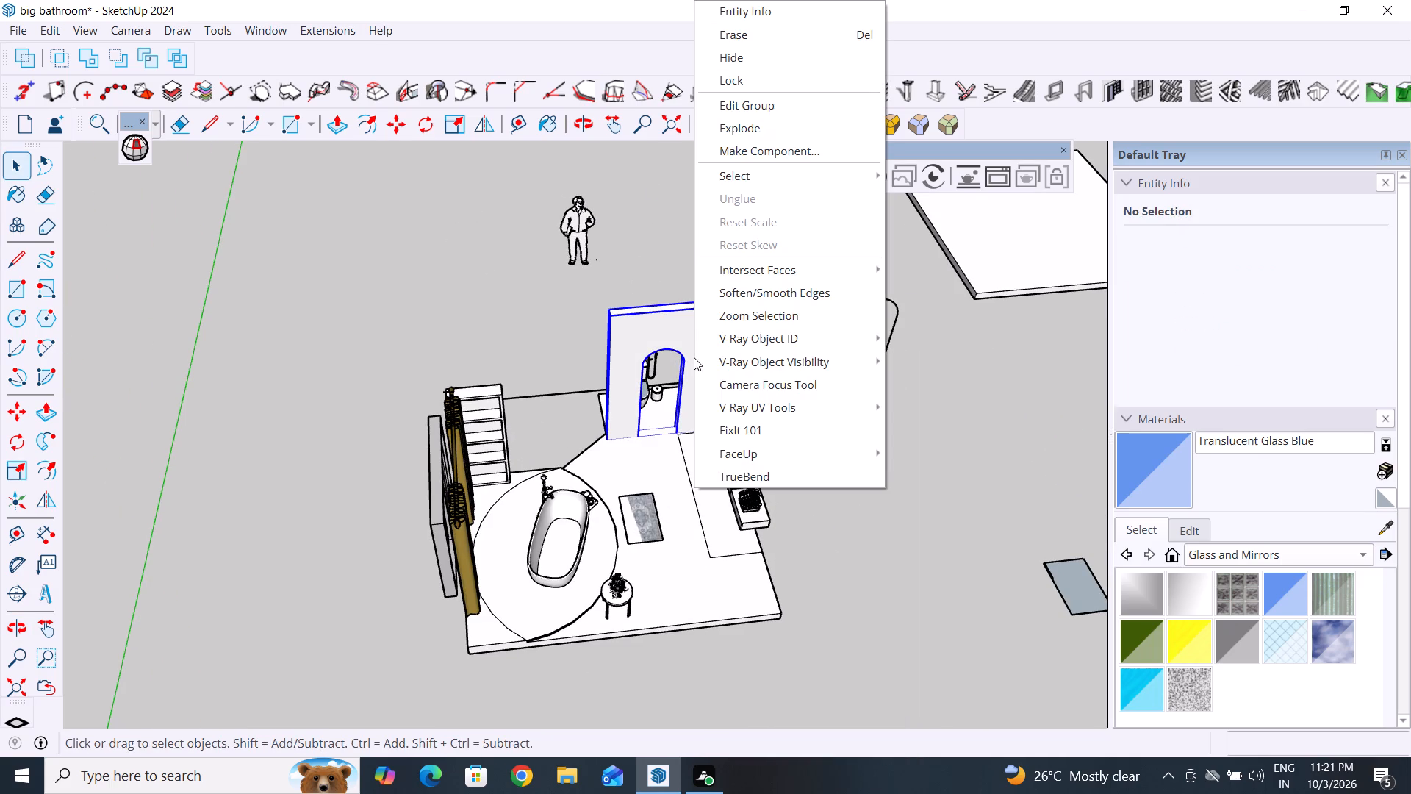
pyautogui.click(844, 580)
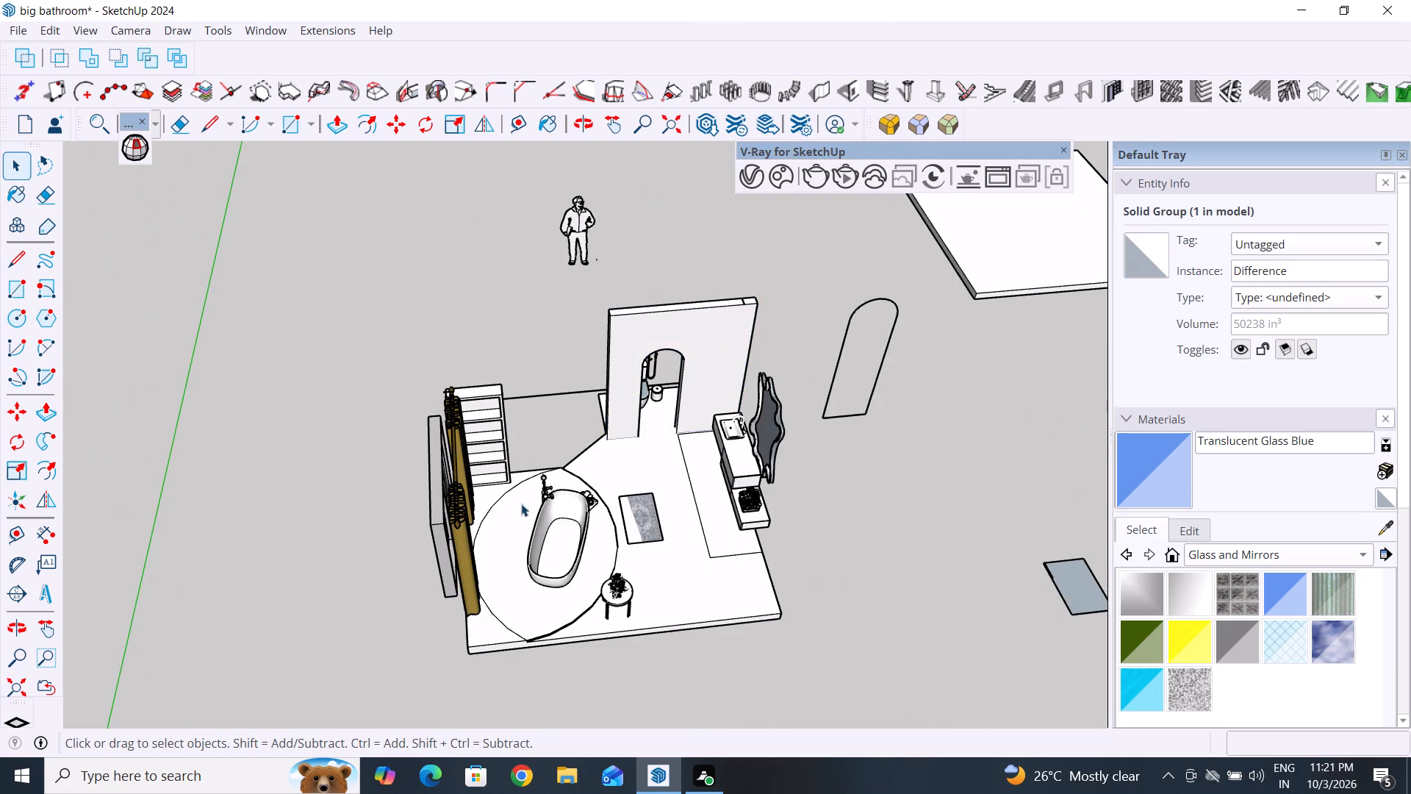
# Hide the curtains together with the window beside the bathtub.
pyautogui.moveTo(662, 566); pyautogui.dragTo(363, 539, button='middle')
pyautogui.scroll(5, 379, 407)
pyautogui.moveTo(399, 370); pyautogui.dragTo(333, 346, button='middle')
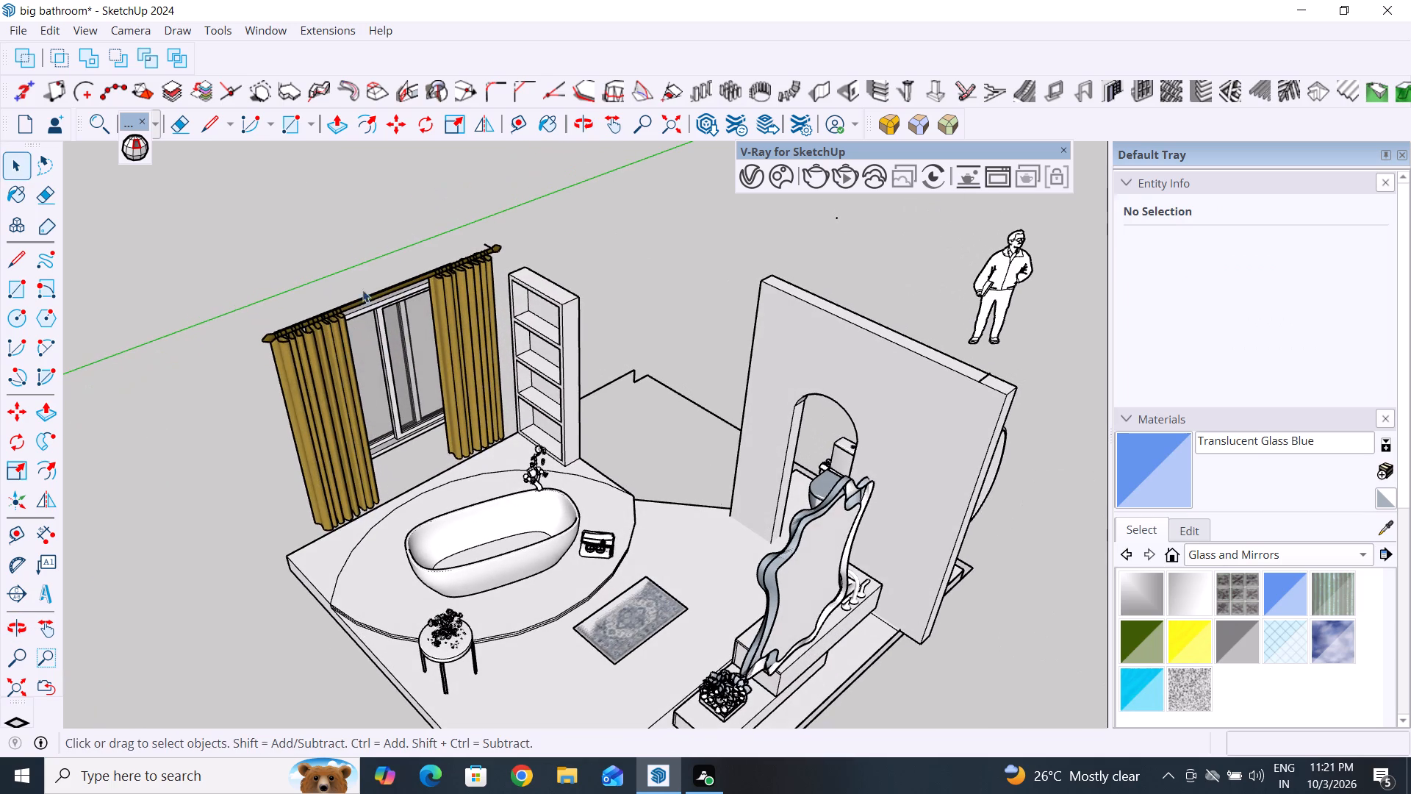
pyautogui.moveTo(388, 244); pyautogui.dragTo(272, 361)
pyautogui.rightClick(317, 362)
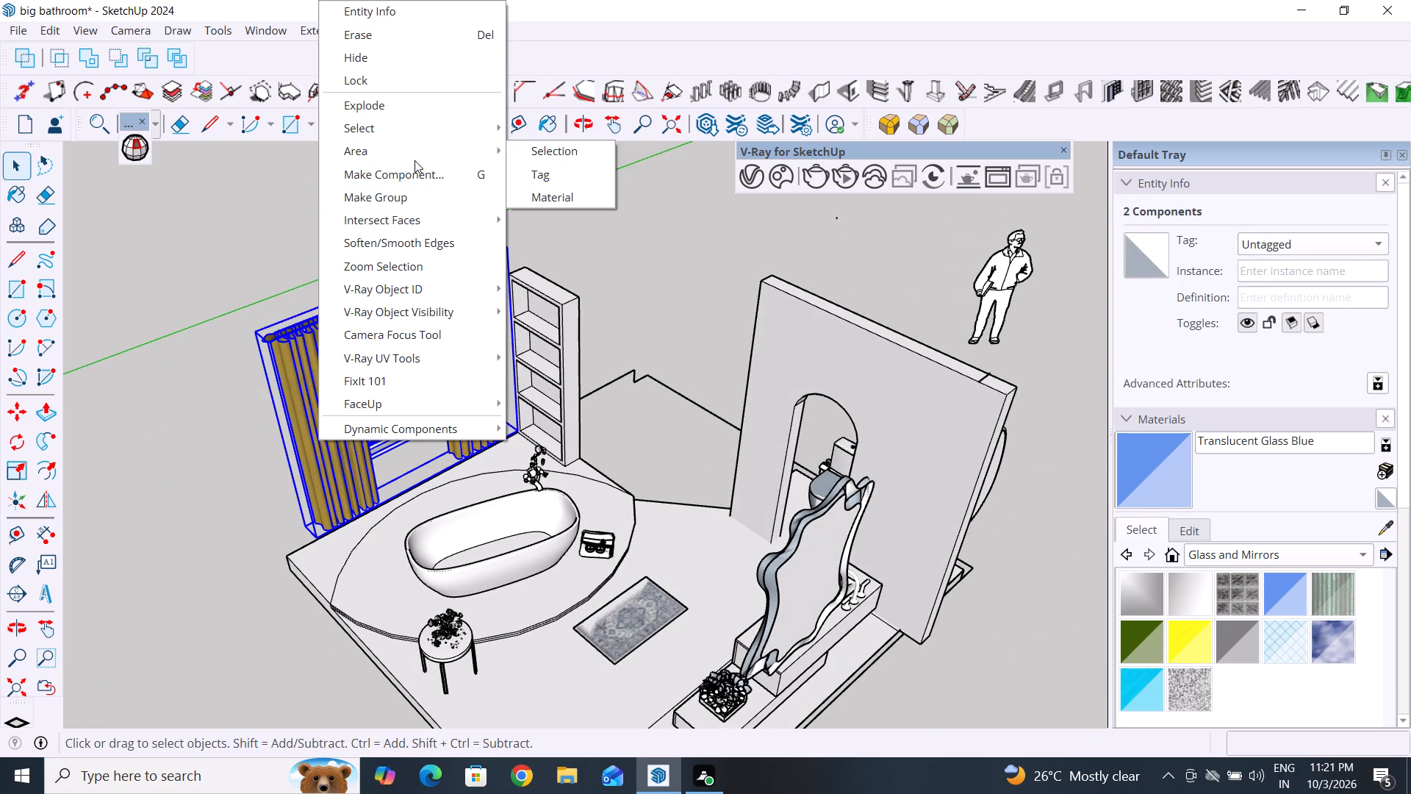
pyautogui.click(405, 58)
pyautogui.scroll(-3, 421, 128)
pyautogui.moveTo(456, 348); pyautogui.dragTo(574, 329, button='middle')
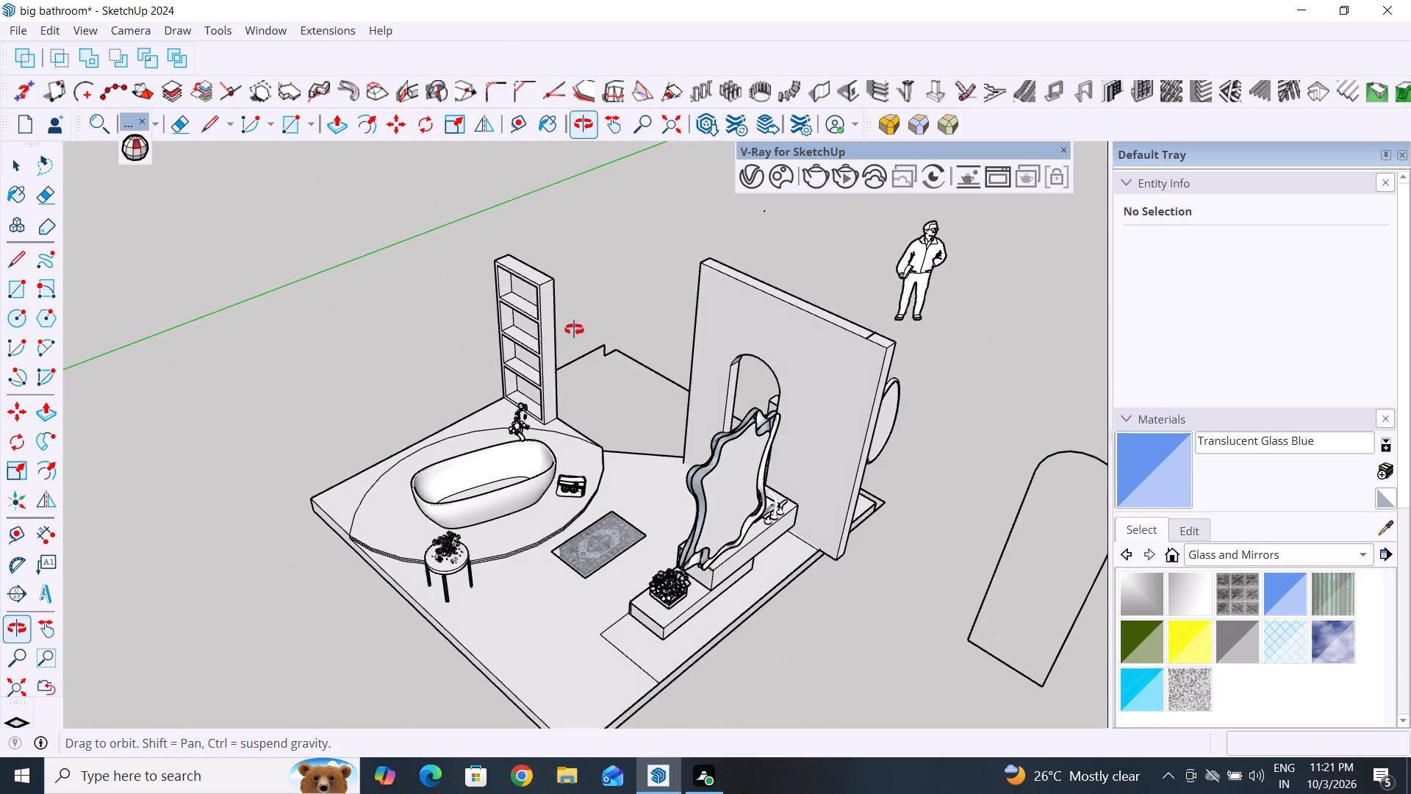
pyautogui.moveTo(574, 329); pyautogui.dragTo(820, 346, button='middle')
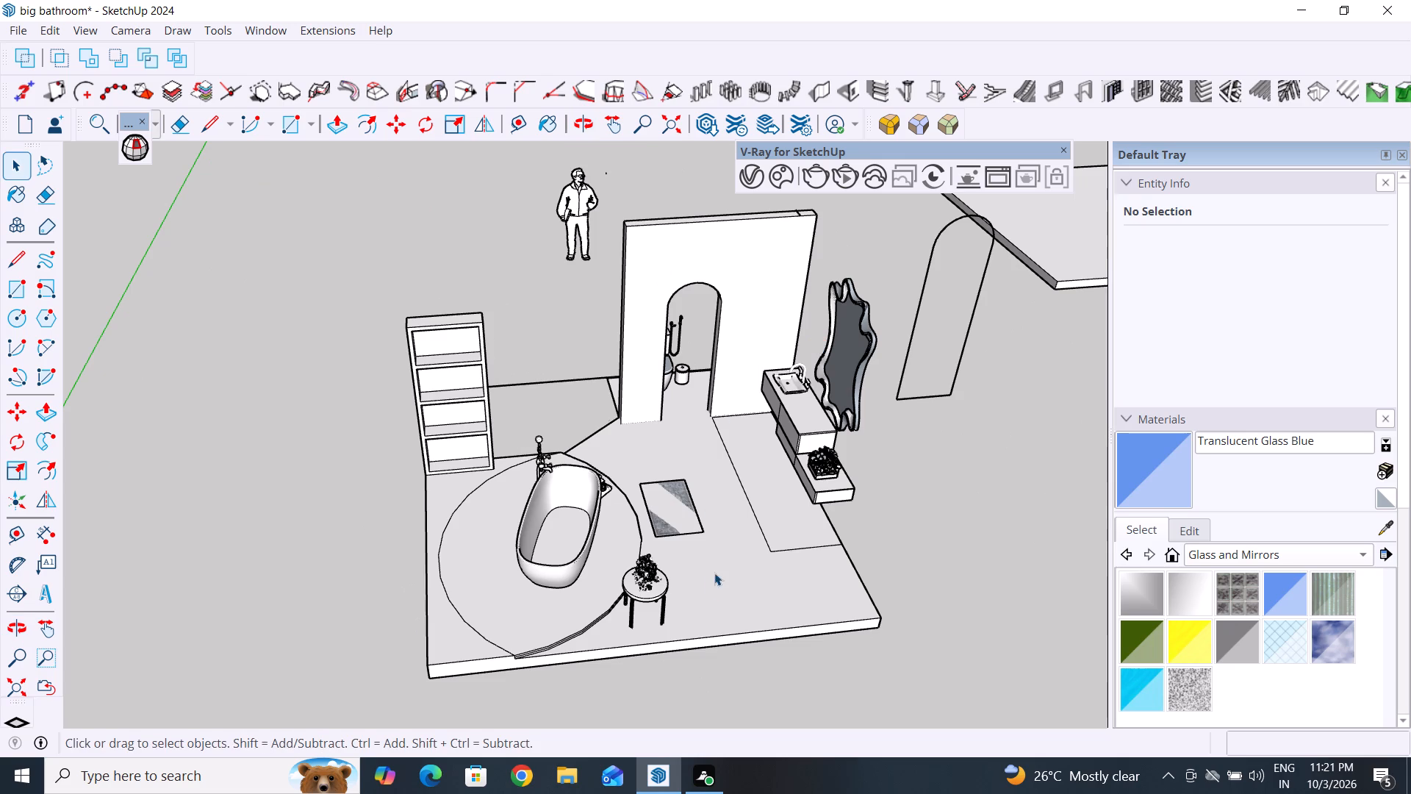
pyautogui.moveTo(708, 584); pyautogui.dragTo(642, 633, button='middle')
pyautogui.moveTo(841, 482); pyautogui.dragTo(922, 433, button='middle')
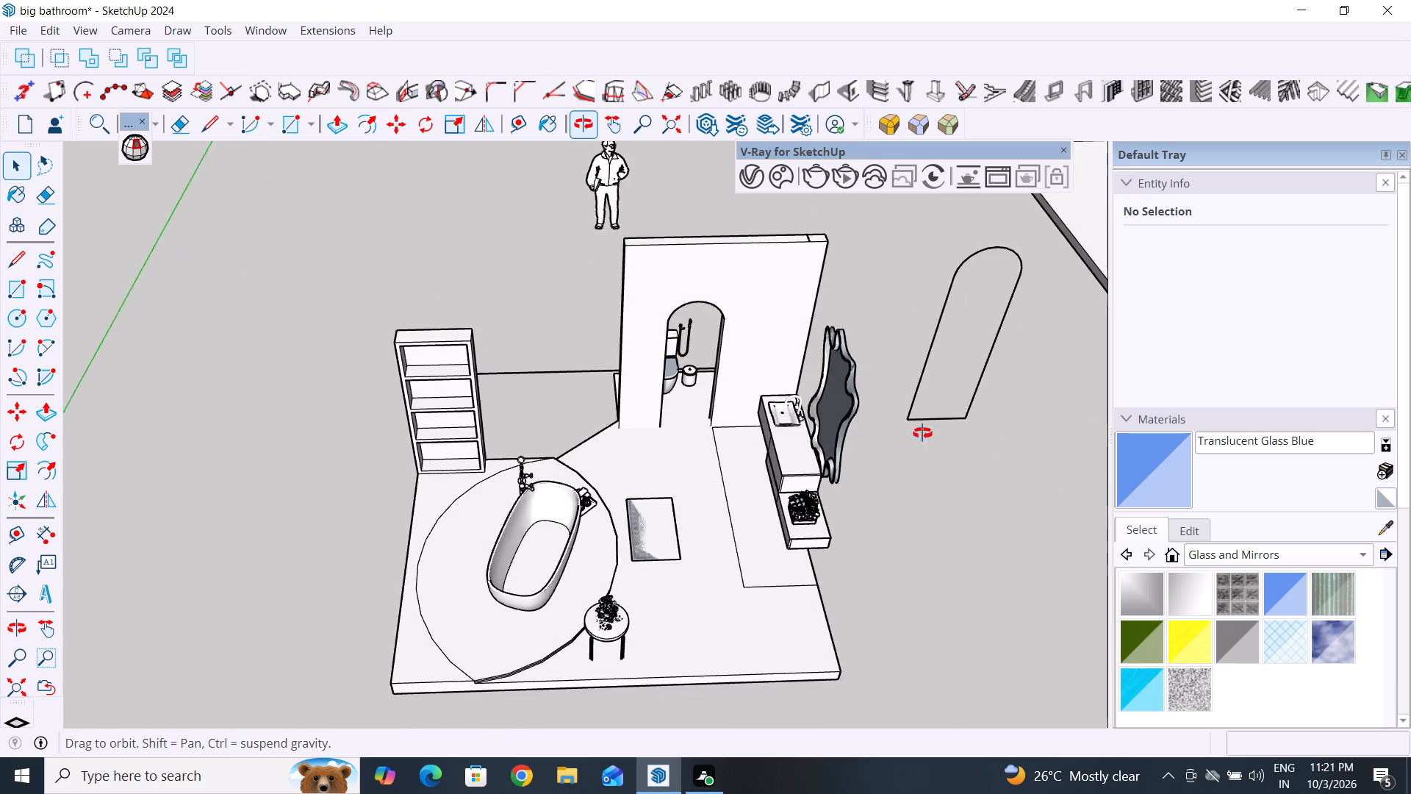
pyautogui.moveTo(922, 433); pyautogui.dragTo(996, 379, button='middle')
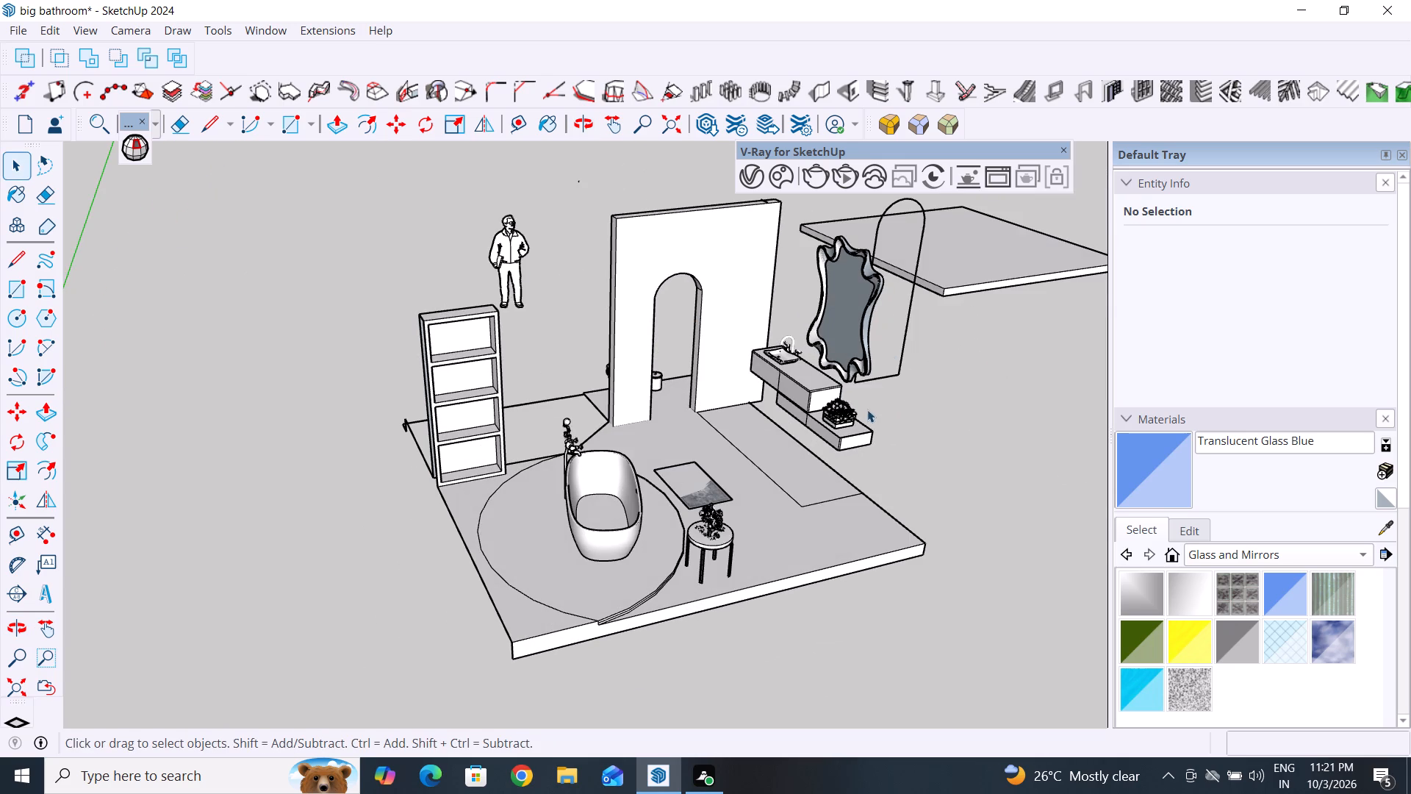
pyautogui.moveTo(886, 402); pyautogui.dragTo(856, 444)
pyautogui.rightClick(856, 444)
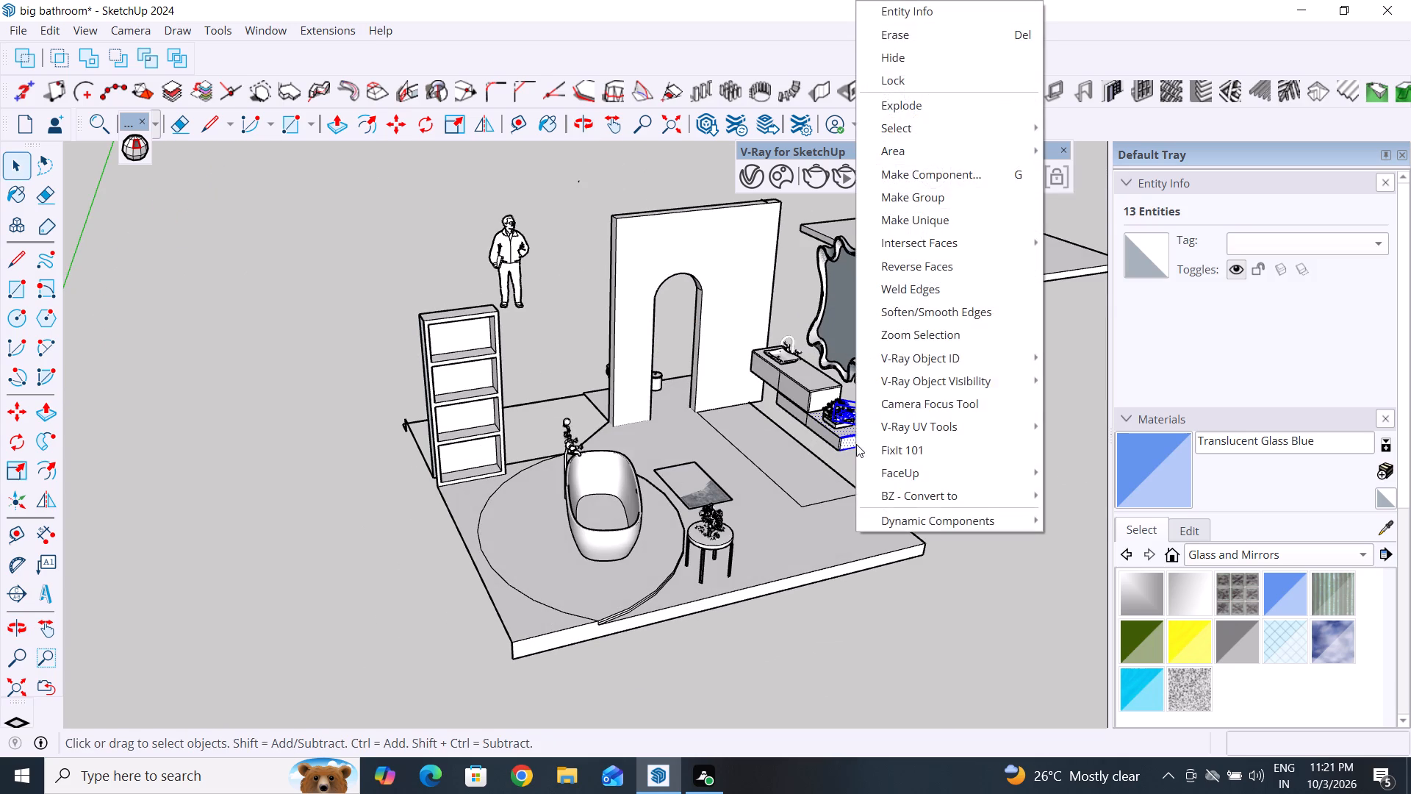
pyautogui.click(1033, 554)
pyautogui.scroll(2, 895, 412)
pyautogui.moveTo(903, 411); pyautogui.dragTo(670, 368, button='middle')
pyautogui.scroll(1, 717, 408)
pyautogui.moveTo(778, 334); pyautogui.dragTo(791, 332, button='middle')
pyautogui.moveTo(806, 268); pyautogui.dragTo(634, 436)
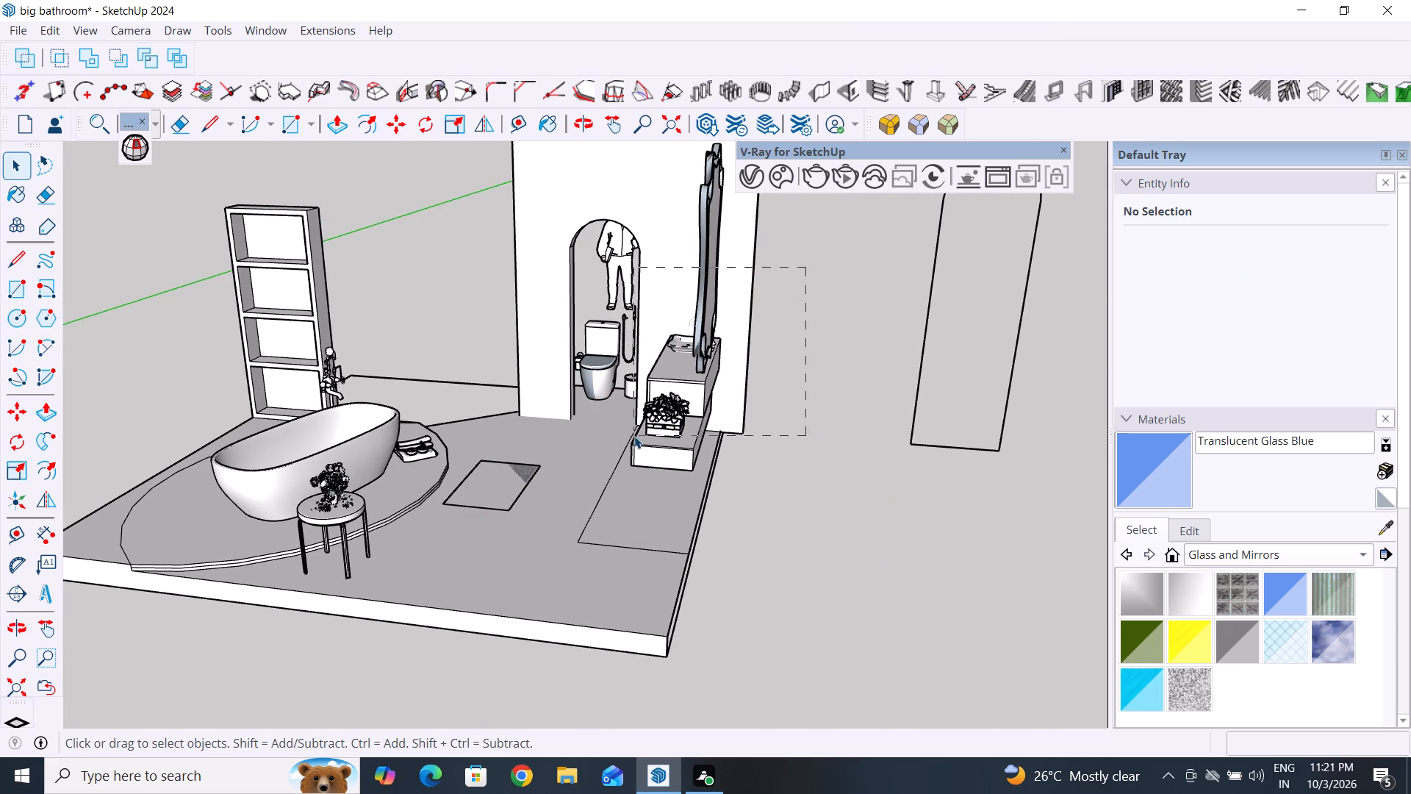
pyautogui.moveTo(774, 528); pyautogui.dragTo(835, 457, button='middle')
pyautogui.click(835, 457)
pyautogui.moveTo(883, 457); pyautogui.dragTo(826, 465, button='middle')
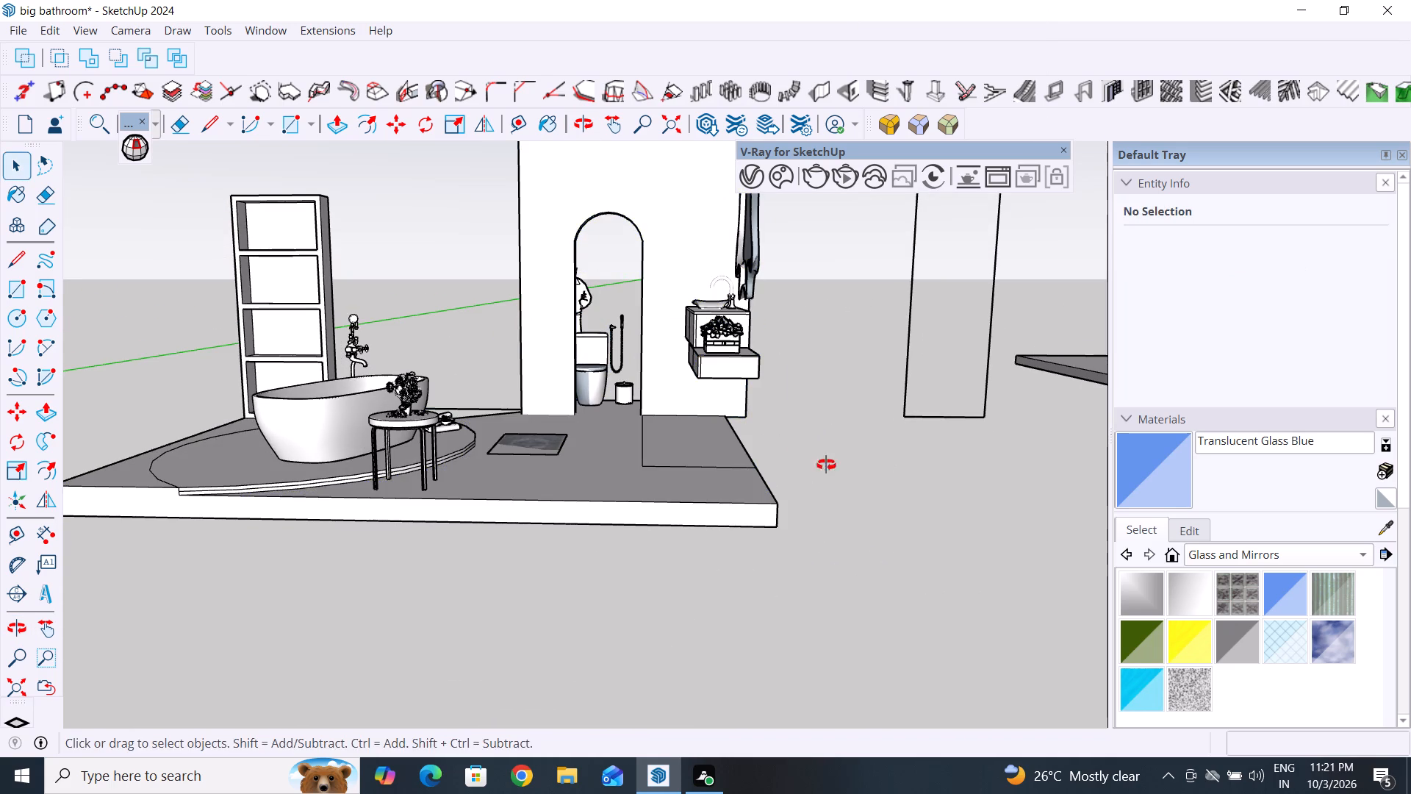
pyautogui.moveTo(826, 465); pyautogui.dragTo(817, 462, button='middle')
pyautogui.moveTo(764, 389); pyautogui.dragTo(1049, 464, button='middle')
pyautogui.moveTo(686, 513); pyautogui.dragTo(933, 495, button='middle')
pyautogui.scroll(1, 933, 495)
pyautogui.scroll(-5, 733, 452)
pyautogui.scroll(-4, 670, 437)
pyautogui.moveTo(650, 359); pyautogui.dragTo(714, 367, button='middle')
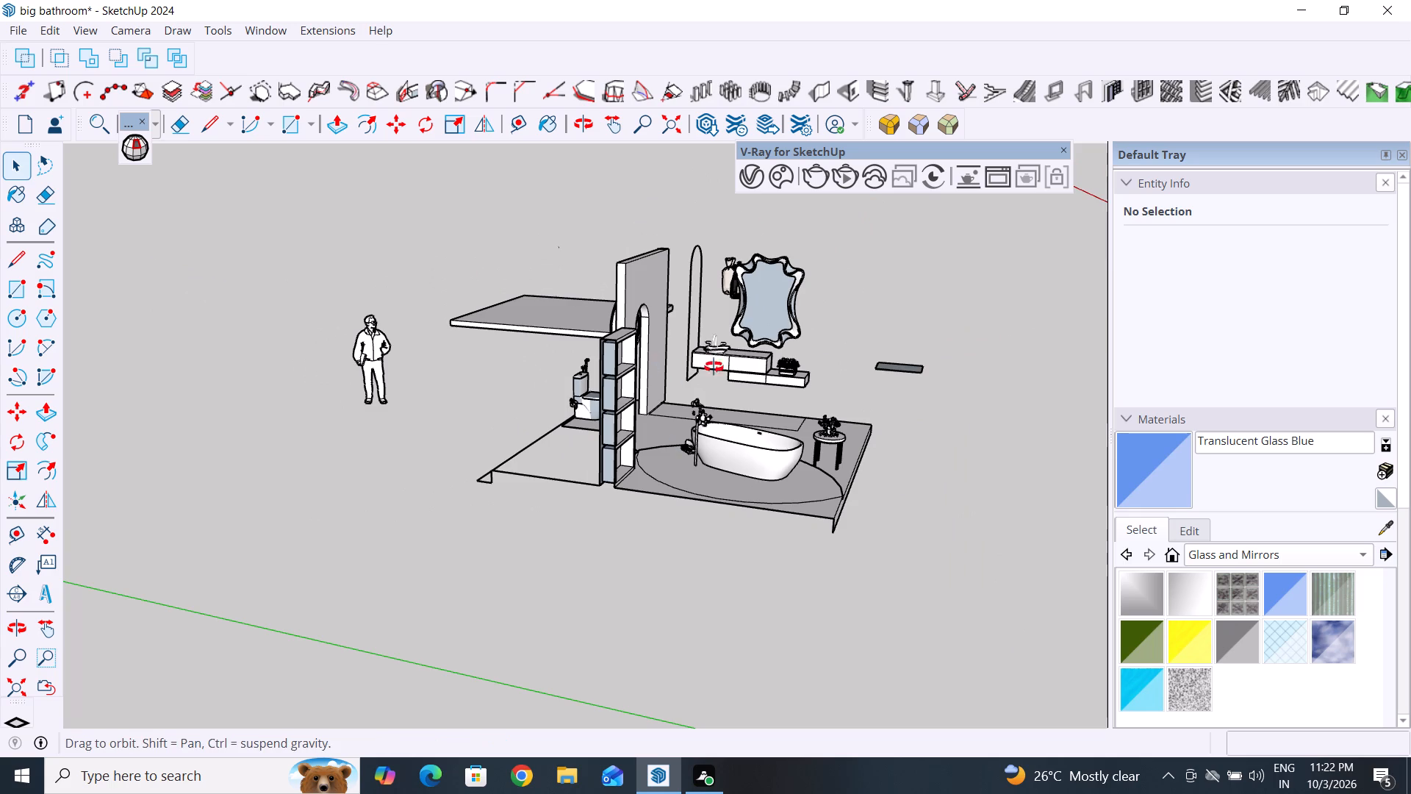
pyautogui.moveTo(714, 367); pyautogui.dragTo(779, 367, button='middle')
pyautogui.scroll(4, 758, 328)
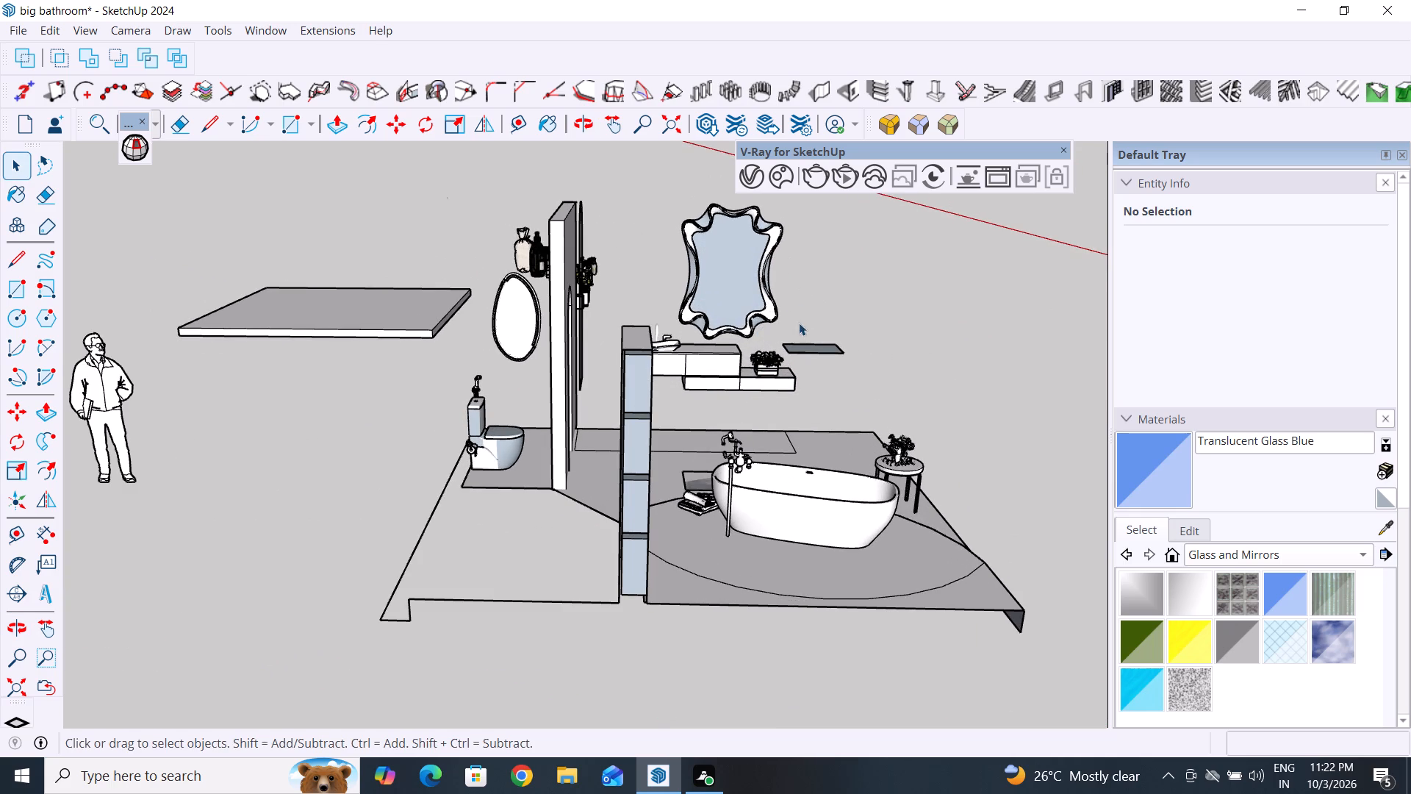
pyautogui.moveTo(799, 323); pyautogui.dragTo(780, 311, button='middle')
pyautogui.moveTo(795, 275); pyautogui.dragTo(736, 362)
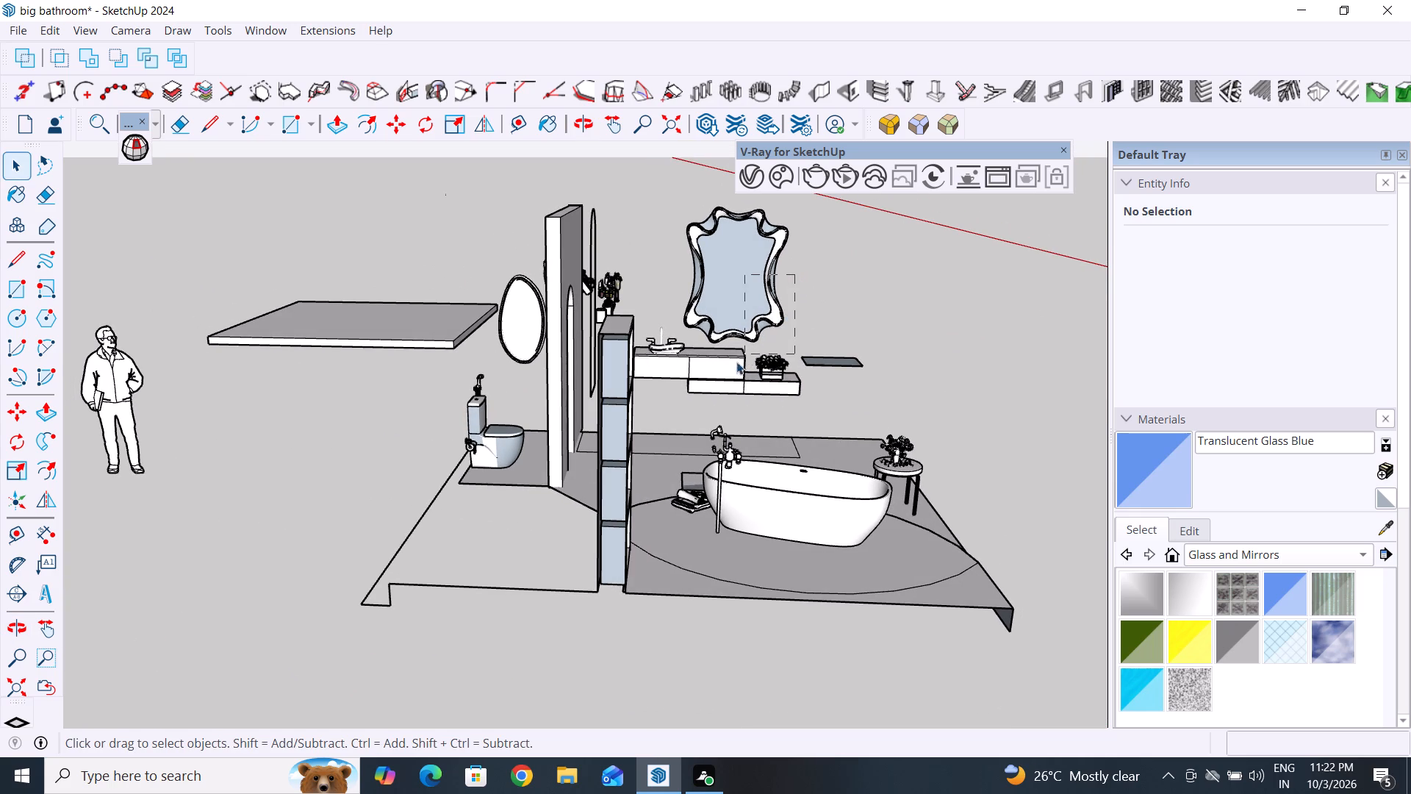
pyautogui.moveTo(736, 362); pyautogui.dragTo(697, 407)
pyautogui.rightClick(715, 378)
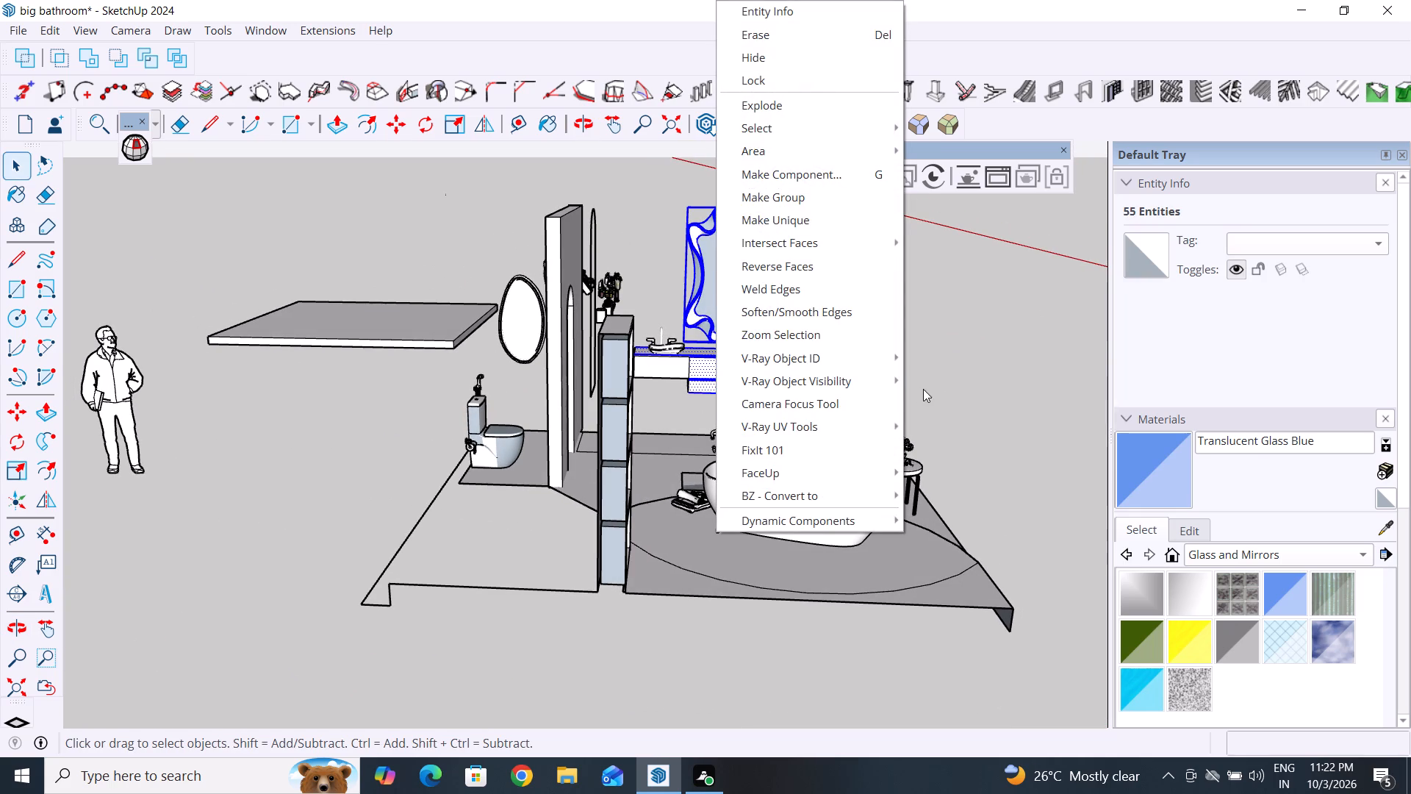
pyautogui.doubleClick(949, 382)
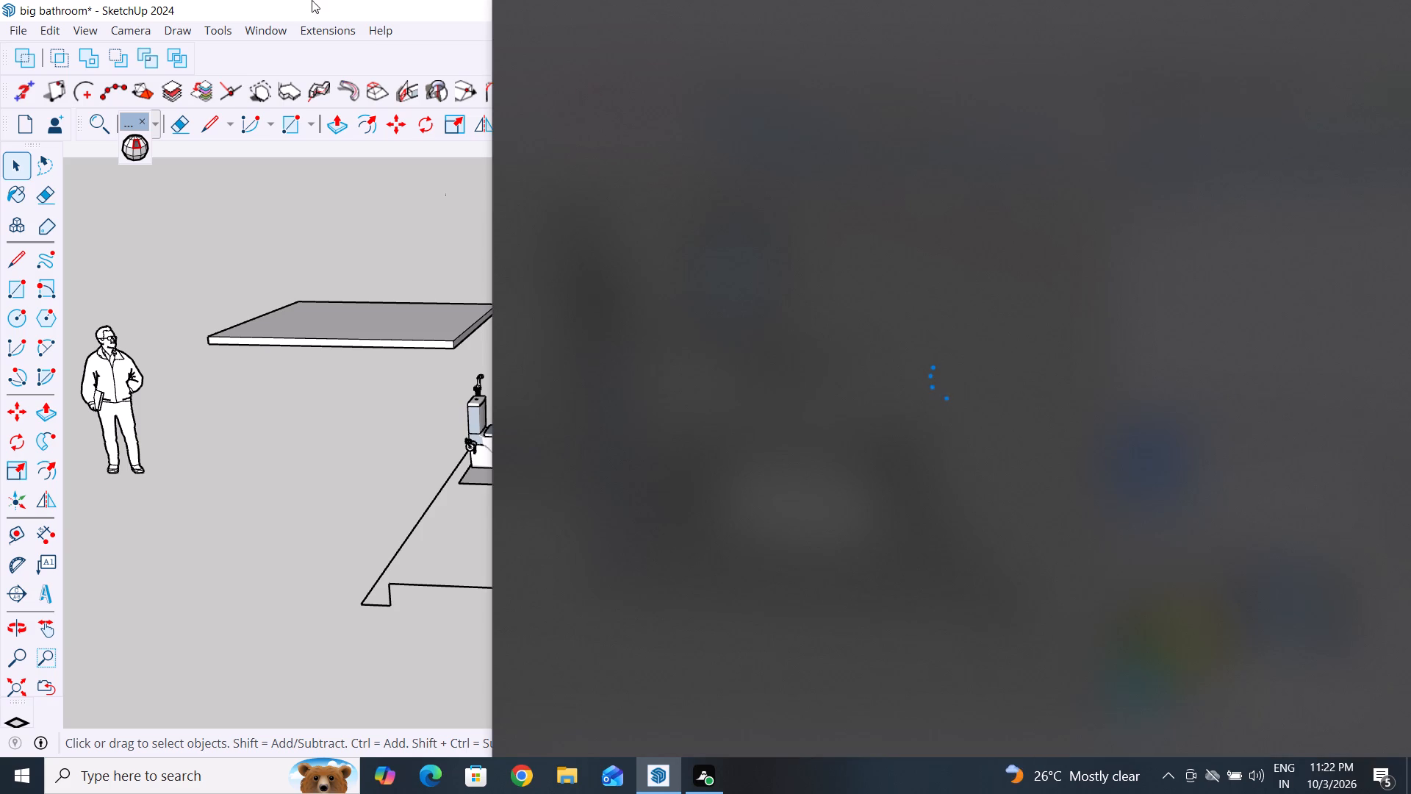
# Hide the wavy-framed mirror above the vanity.
pyautogui.scroll(-2, 600, 661)
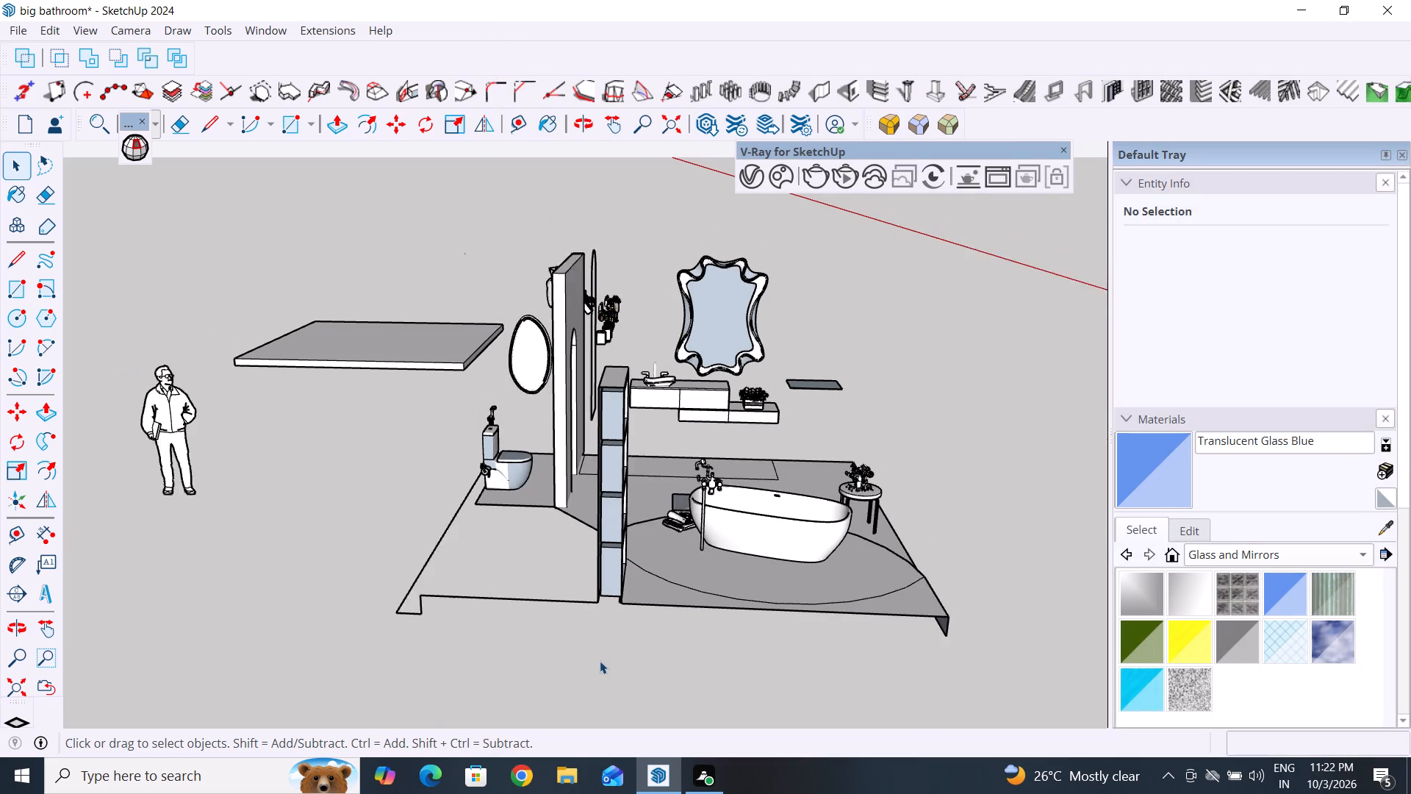
pyautogui.scroll(-1, 600, 661)
pyautogui.moveTo(605, 659); pyautogui.dragTo(783, 667, button='middle')
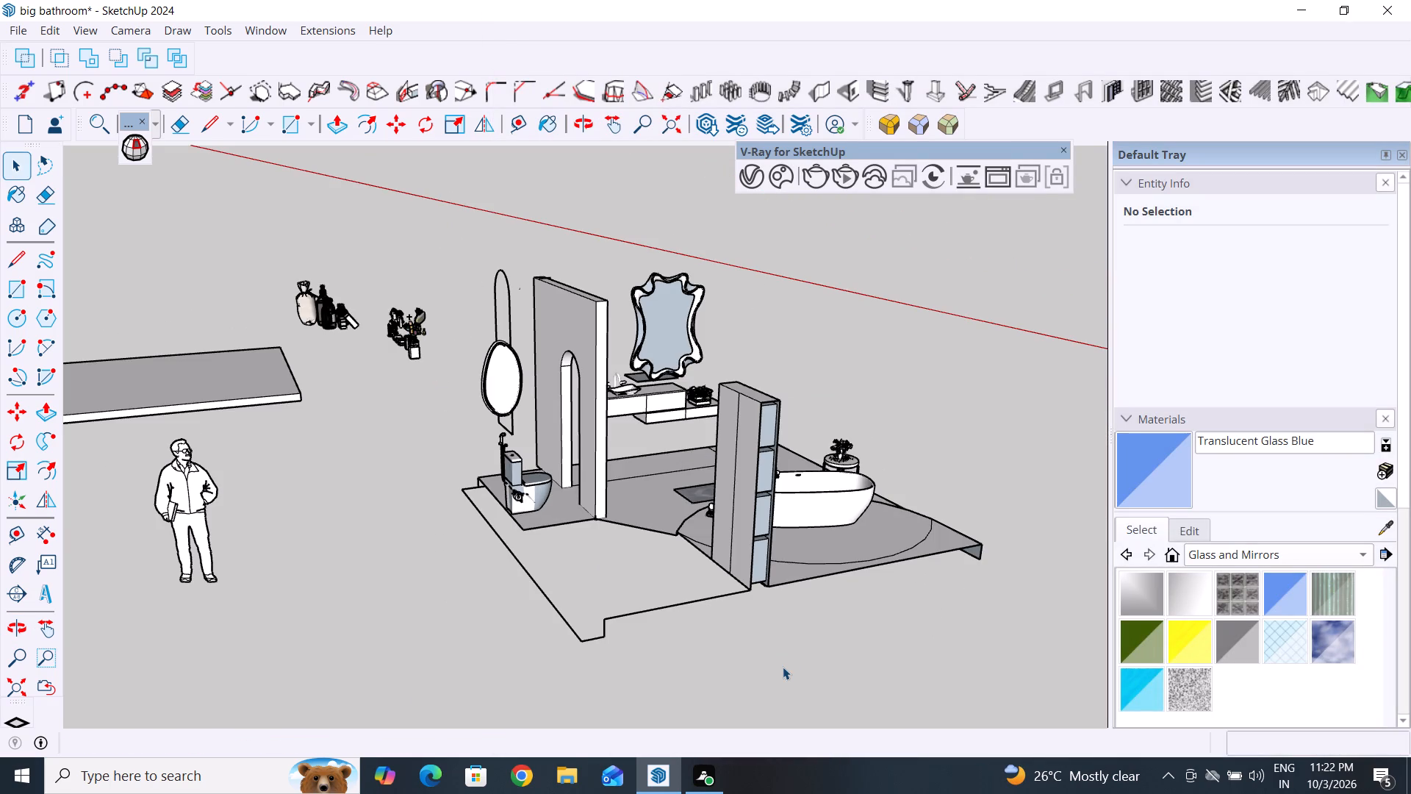
pyautogui.moveTo(750, 609); pyautogui.dragTo(984, 616, button='middle')
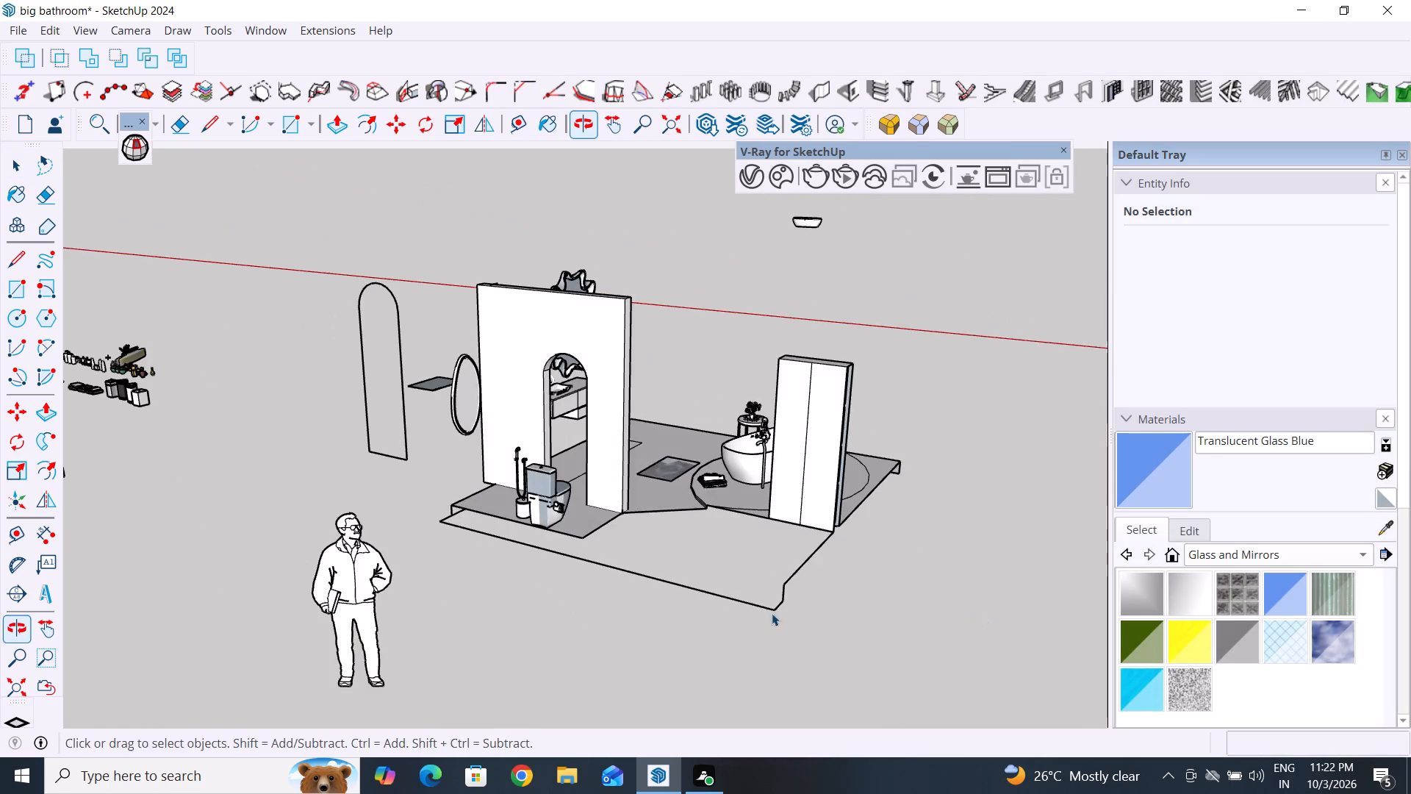
pyautogui.moveTo(614, 617); pyautogui.dragTo(966, 648, button='middle')
pyautogui.scroll(4, 537, 547)
pyautogui.moveTo(543, 562); pyautogui.dragTo(681, 594, button='middle')
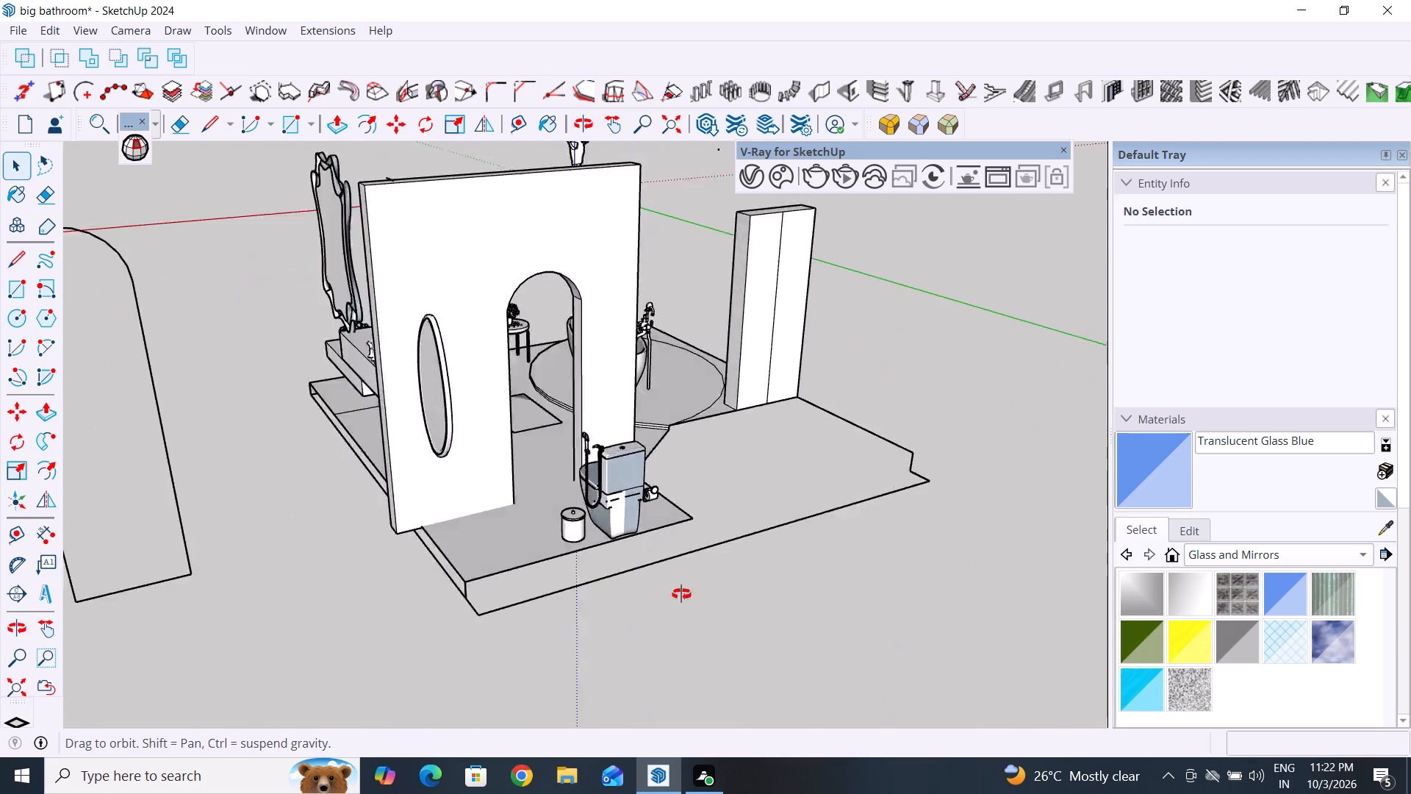
pyautogui.moveTo(681, 594); pyautogui.dragTo(1008, 587, button='middle')
pyautogui.moveTo(365, 521); pyautogui.dragTo(518, 554, button='middle')
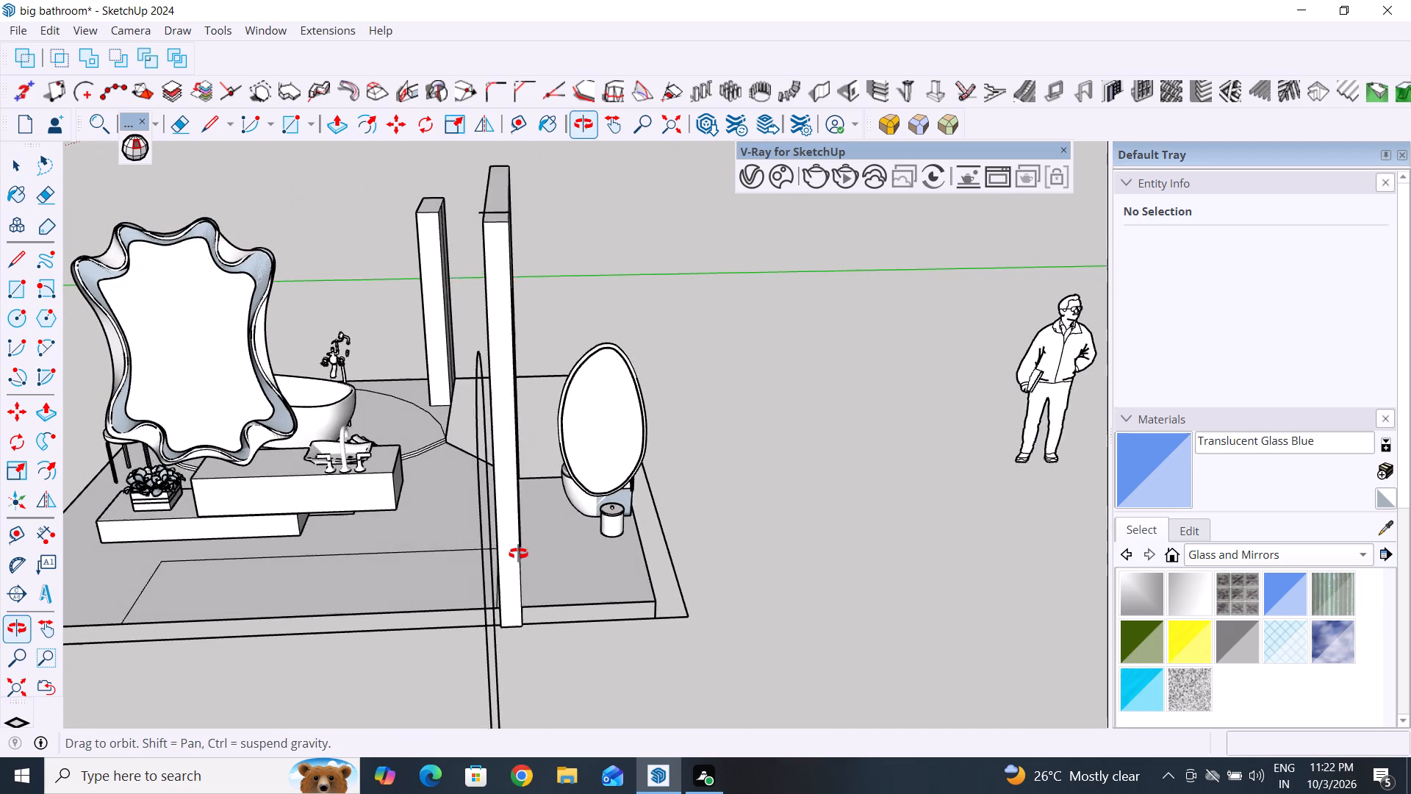
pyautogui.moveTo(518, 554); pyautogui.dragTo(808, 509, button='middle')
pyautogui.scroll(-8, 345, 444)
pyautogui.moveTo(324, 496); pyautogui.dragTo(548, 545, button='middle')
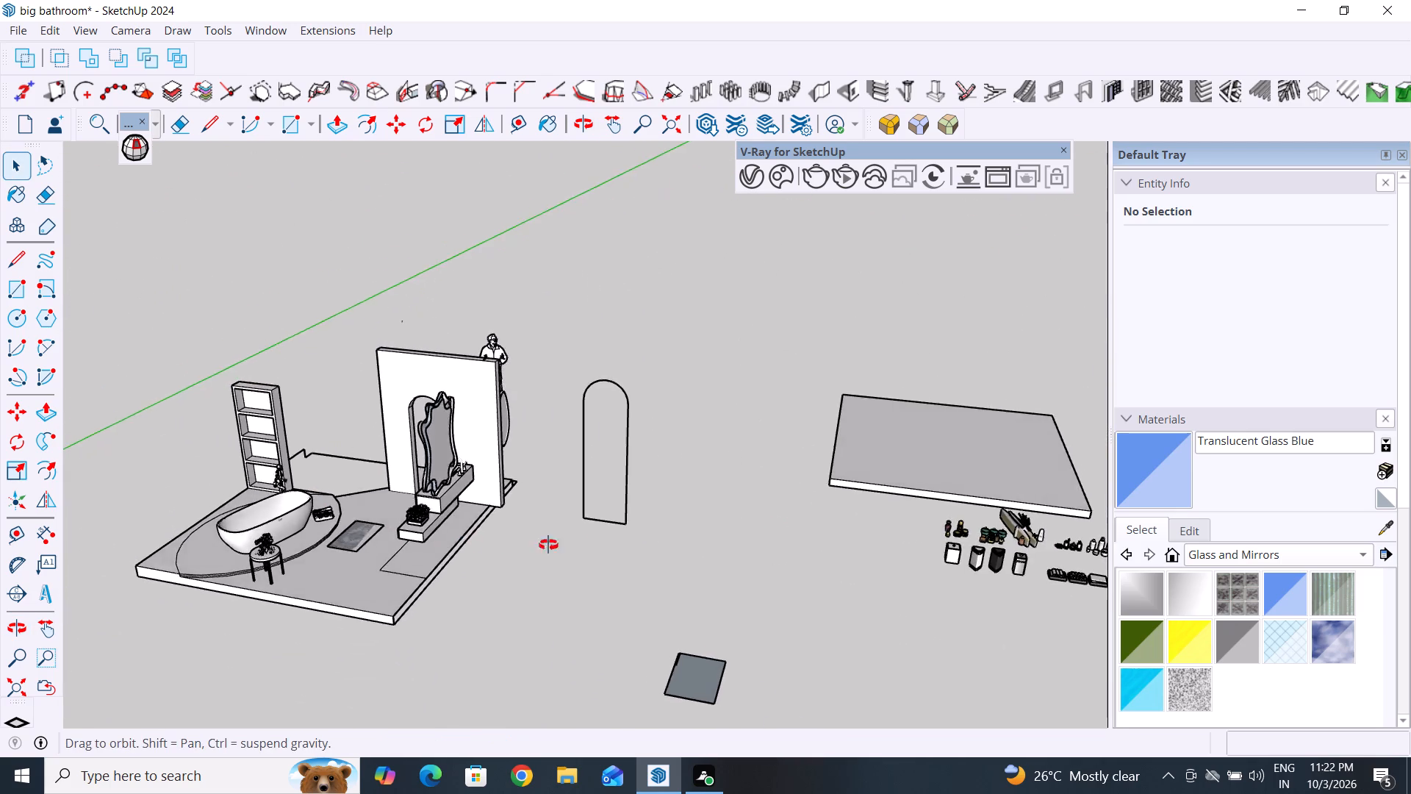
pyautogui.moveTo(548, 545); pyautogui.dragTo(723, 520, button='middle')
pyautogui.scroll(4, 601, 509)
pyautogui.click(728, 459)
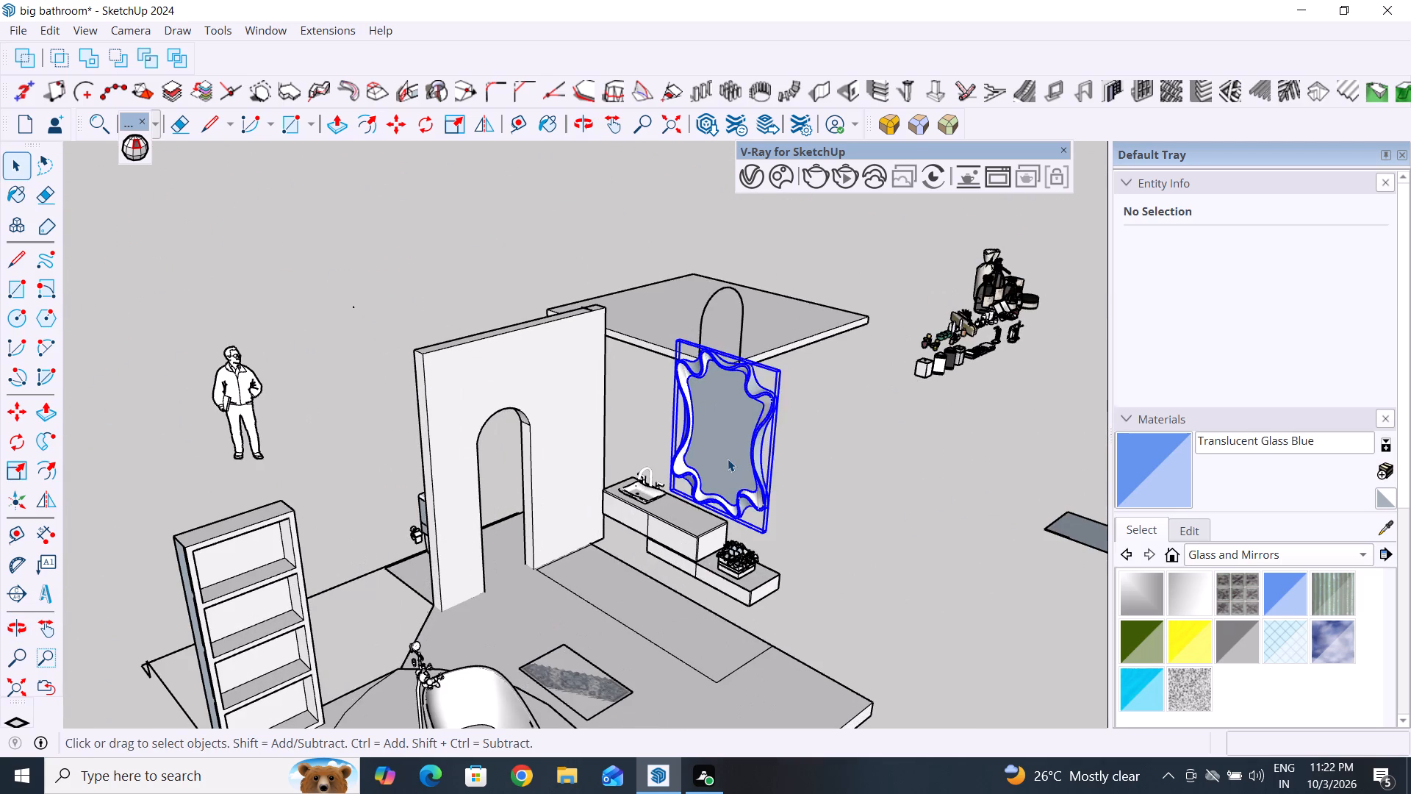
pyautogui.rightClick(728, 459)
pyautogui.click(791, 55)
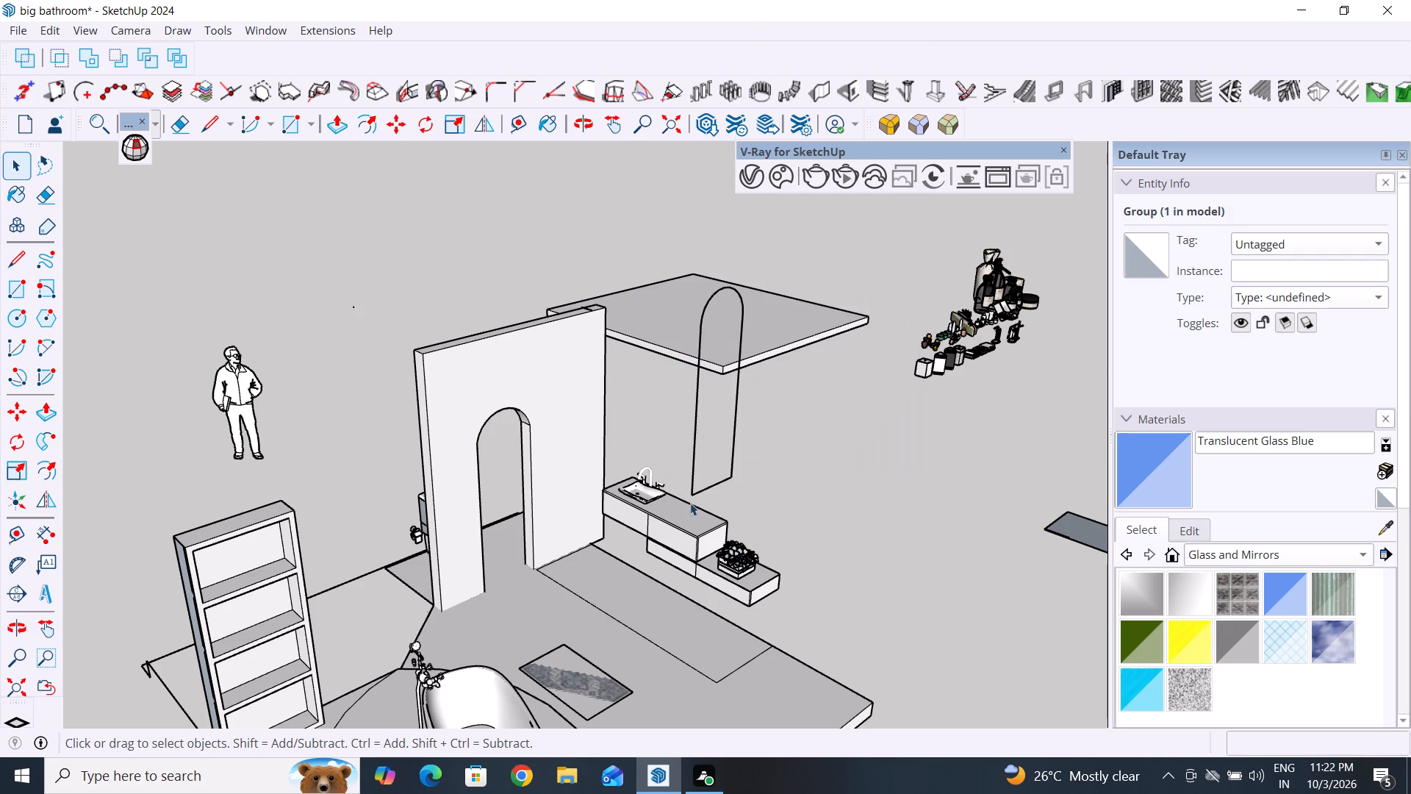
# Hide the floating vanity cabinets together with the sink, tap and planter standing on them.
pyautogui.click(692, 515)
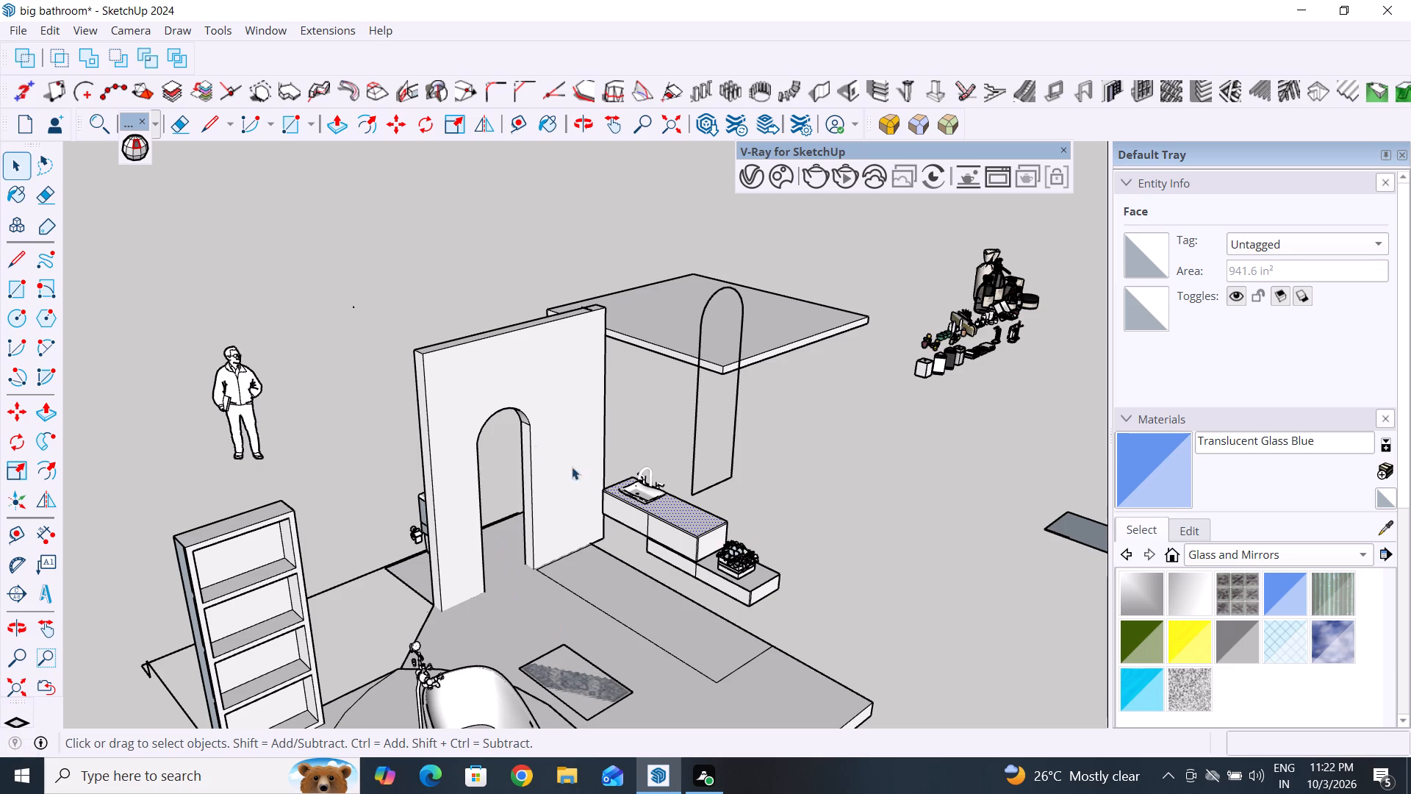
pyautogui.scroll(-7, 531, 410)
pyautogui.moveTo(627, 566); pyautogui.dragTo(536, 601, button='middle')
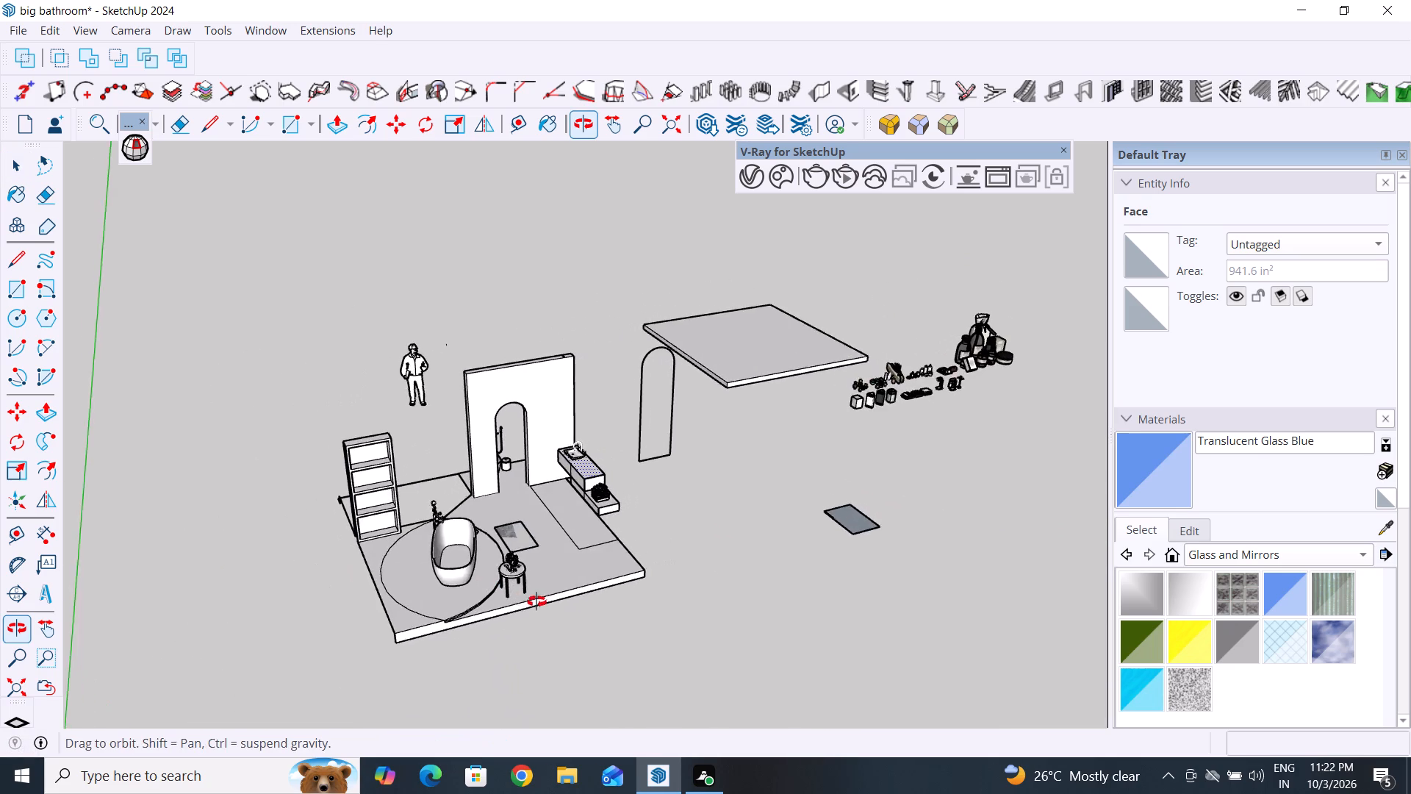
pyautogui.moveTo(536, 601); pyautogui.dragTo(541, 601, button='middle')
pyautogui.scroll(5, 584, 440)
pyautogui.moveTo(669, 496); pyautogui.dragTo(860, 407, button='middle')
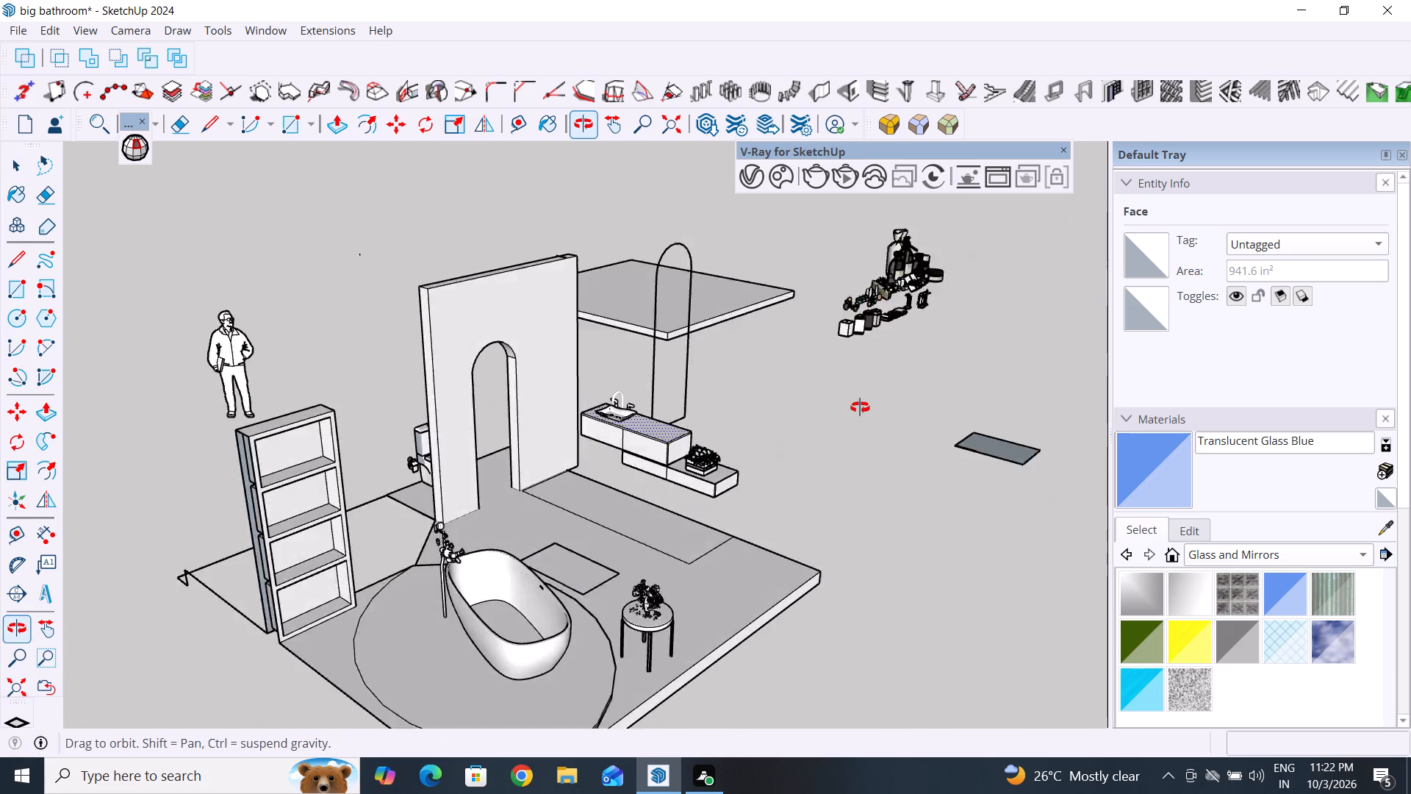
pyautogui.moveTo(860, 407); pyautogui.dragTo(12, 458, button='middle')
pyautogui.scroll(4, 406, 401)
pyautogui.moveTo(579, 414); pyautogui.dragTo(547, 401, button='middle')
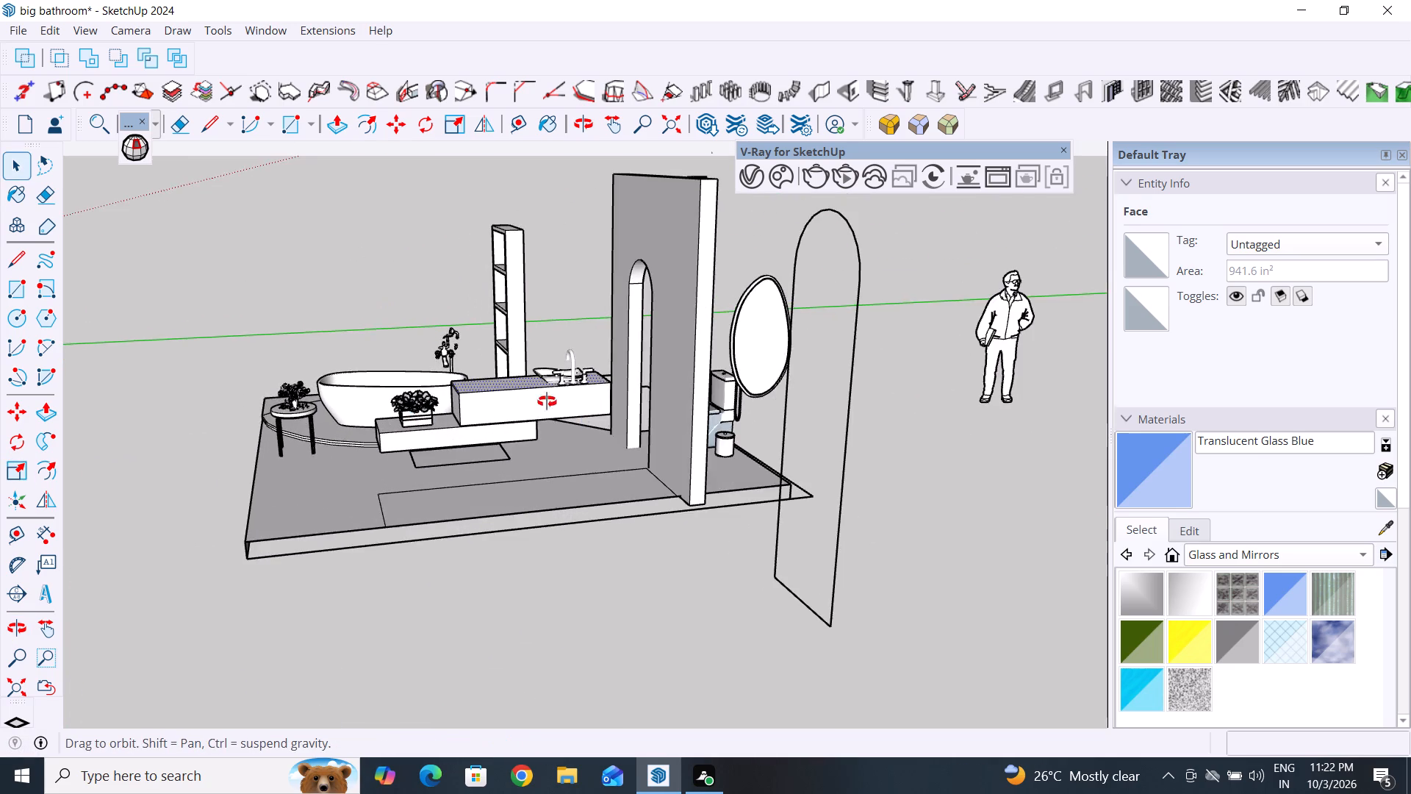
pyautogui.moveTo(547, 401); pyautogui.dragTo(415, 242, button='middle')
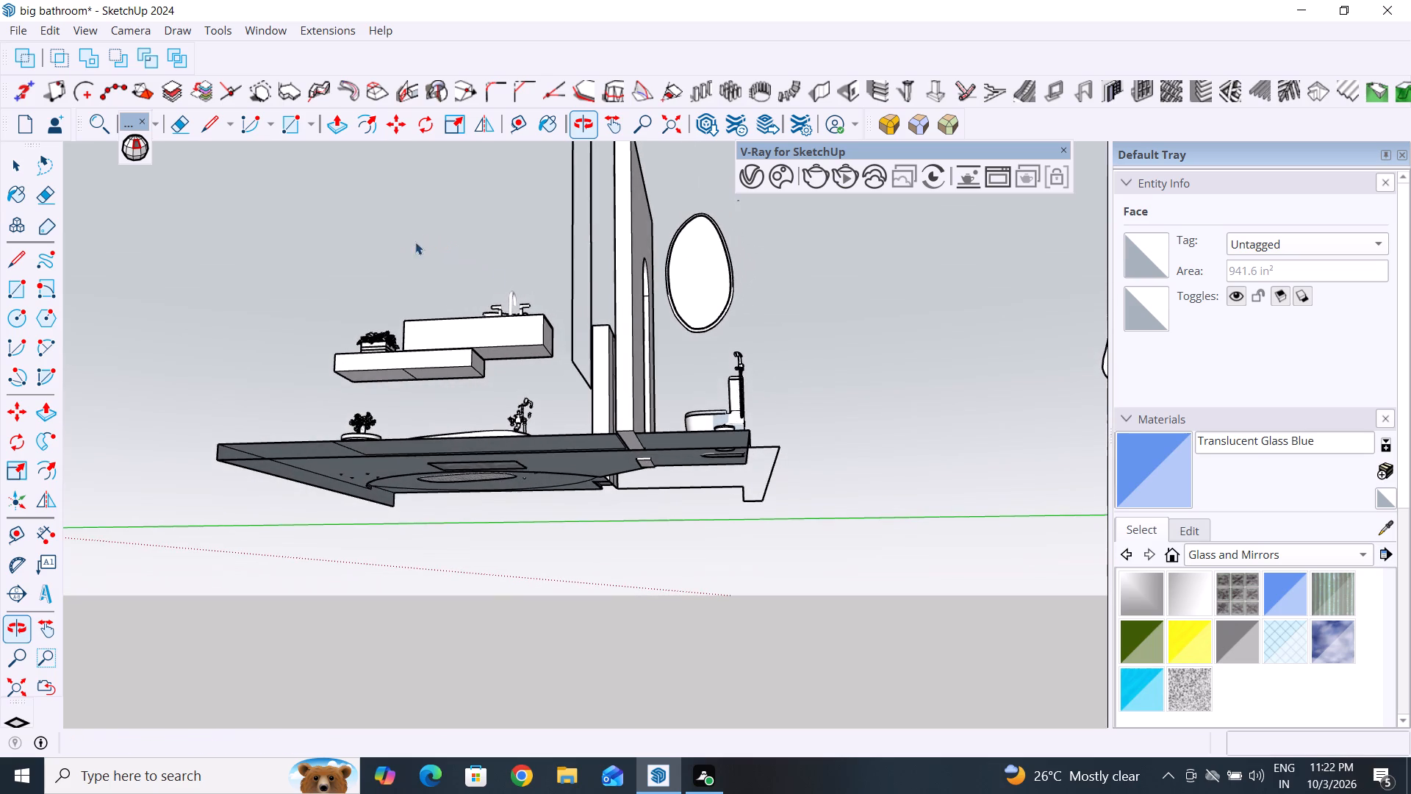
pyautogui.scroll(1, 534, 322)
pyautogui.moveTo(552, 280); pyautogui.dragTo(473, 368)
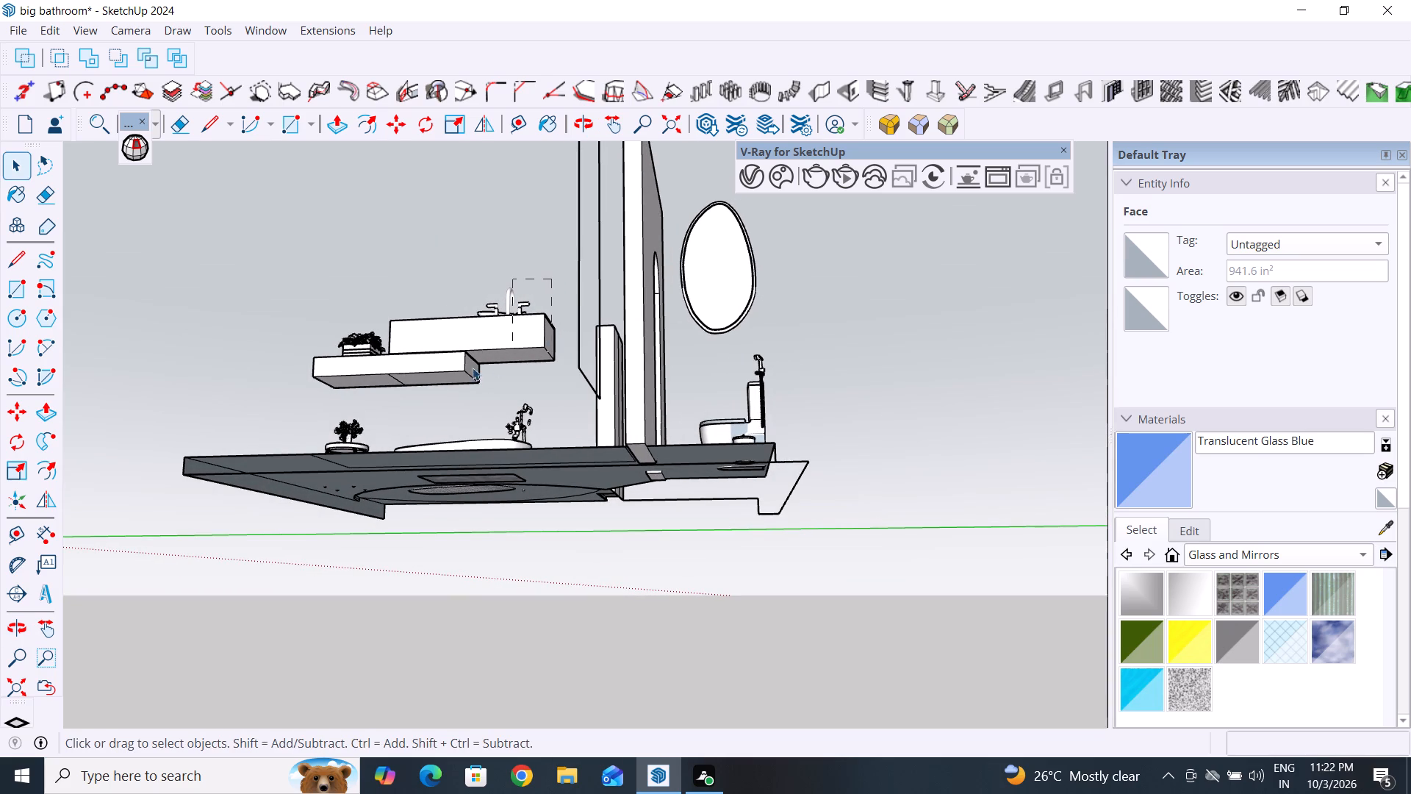
pyautogui.moveTo(473, 368); pyautogui.dragTo(331, 390)
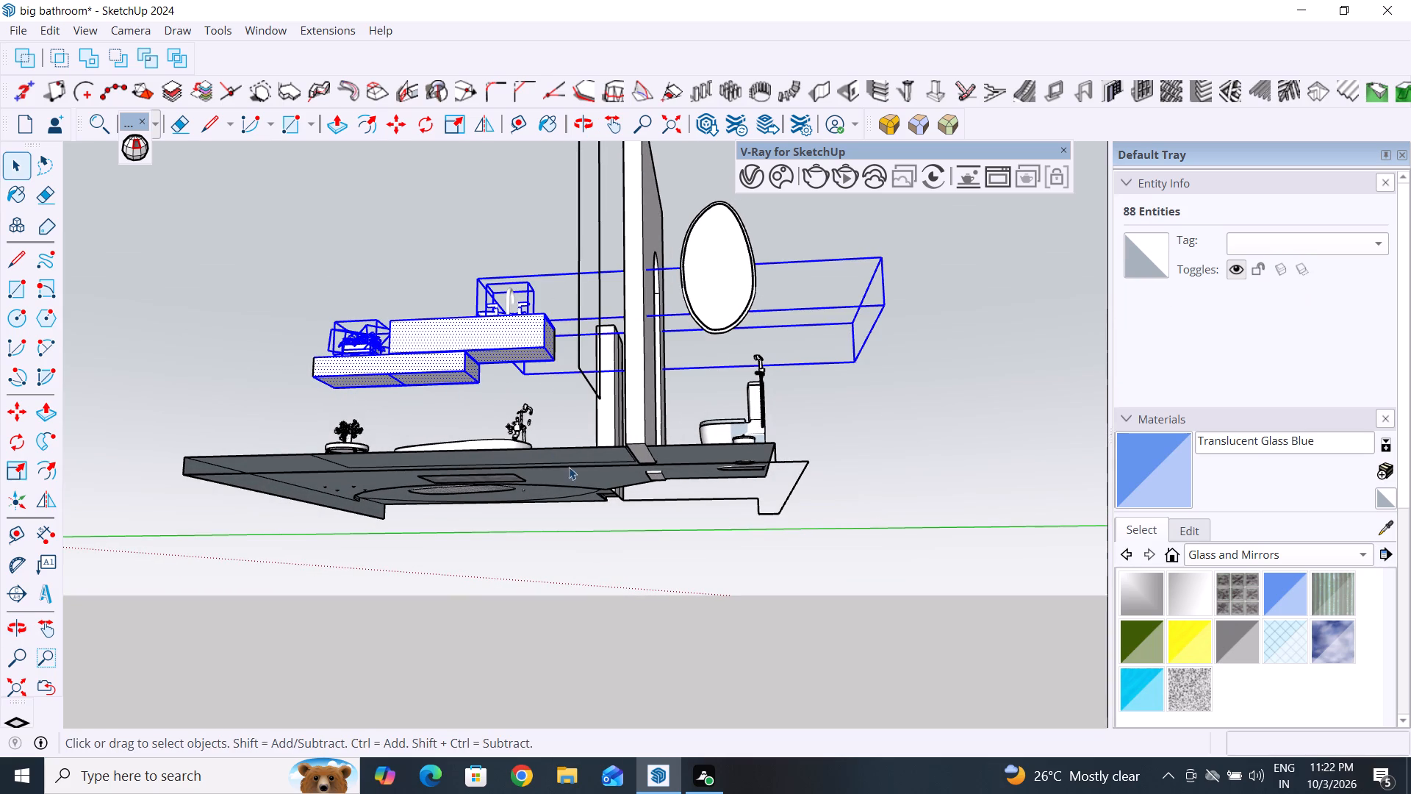
pyautogui.moveTo(610, 504); pyautogui.dragTo(866, 722, button='middle')
pyautogui.moveTo(693, 546); pyautogui.dragTo(774, 782, button='middle')
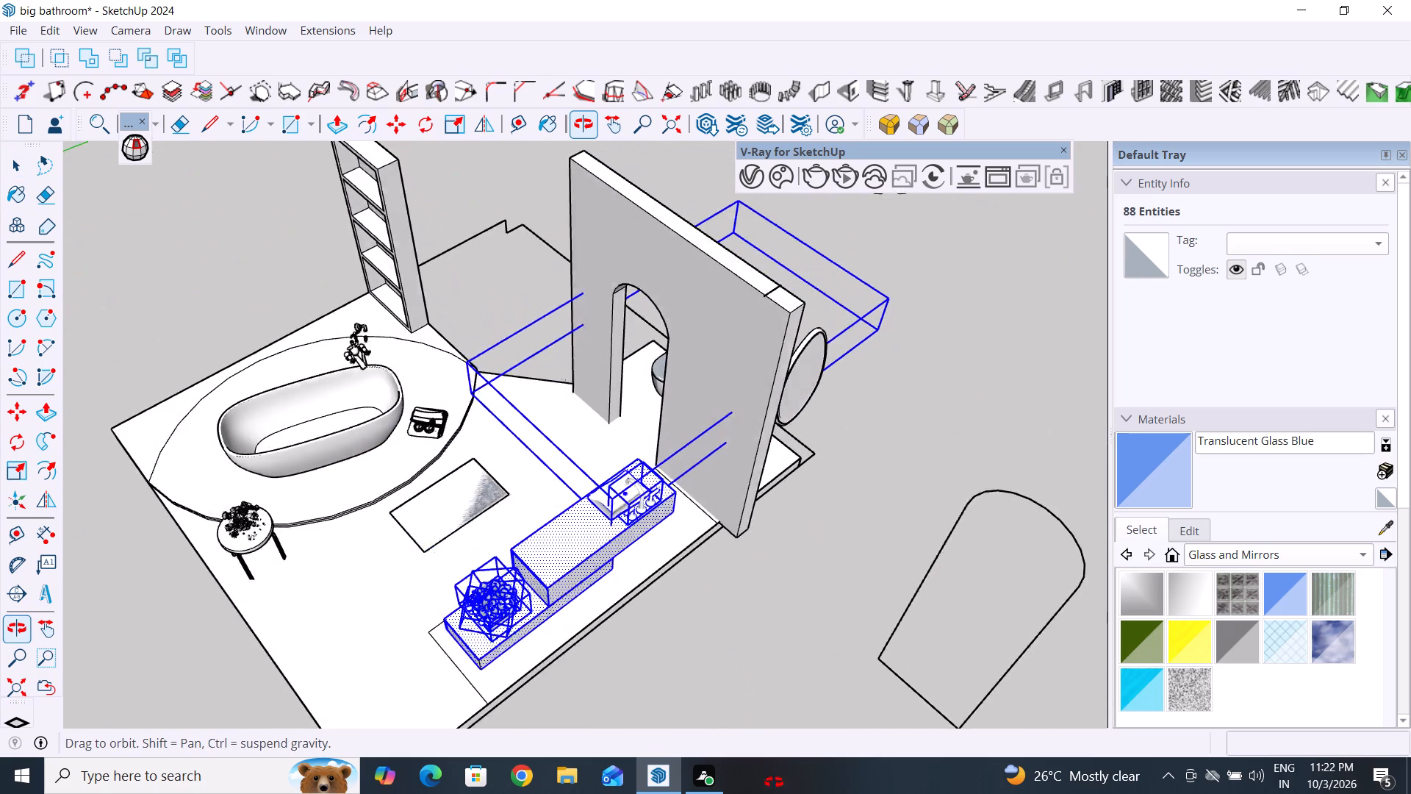
pyautogui.moveTo(774, 782); pyautogui.dragTo(780, 793, button='middle')
pyautogui.rightClick(624, 573)
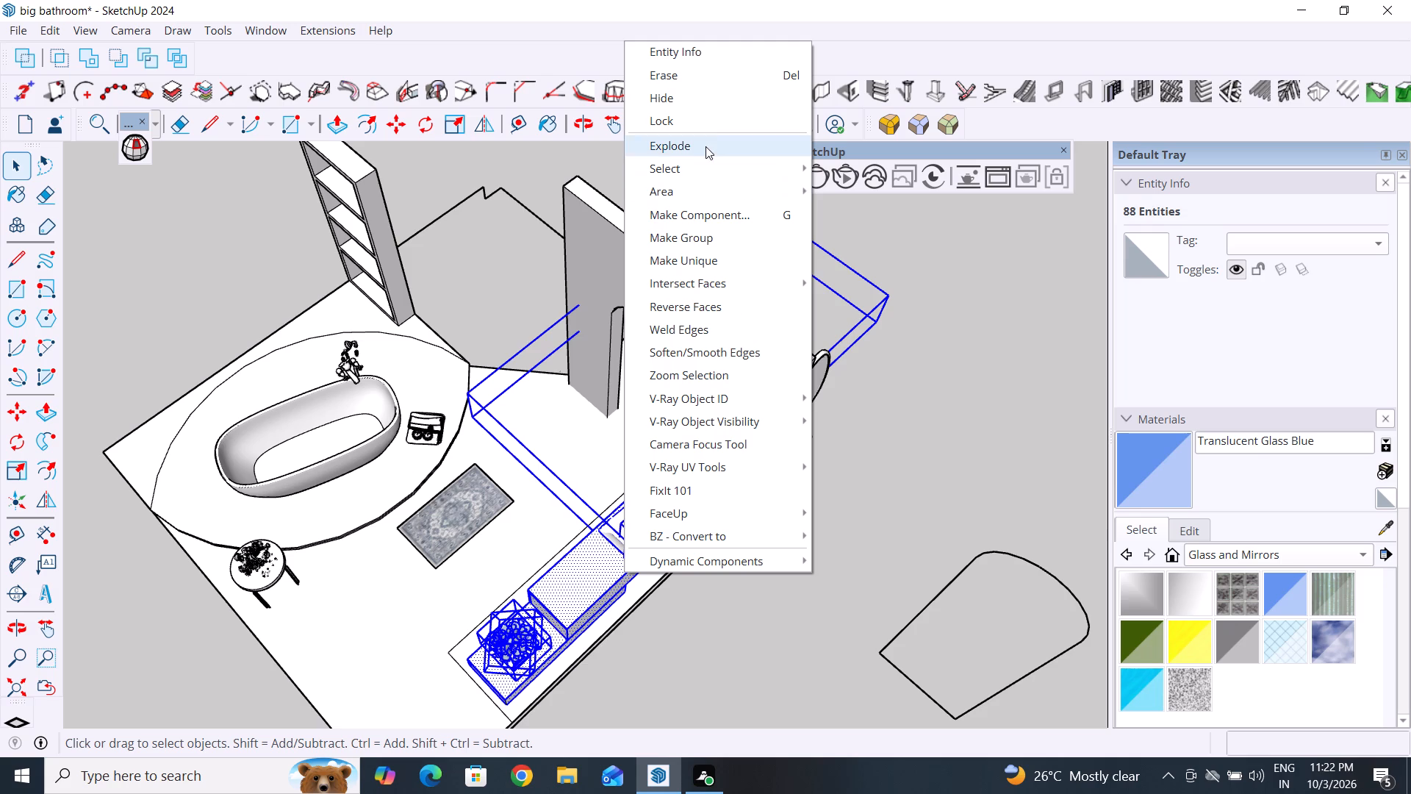
pyautogui.click(691, 101)
# Move the arched partition wall about 242.5" off the floor slab, out beyond the toilet end.
pyautogui.scroll(-4, 749, 652)
pyautogui.moveTo(722, 576); pyautogui.dragTo(666, 491, button='middle')
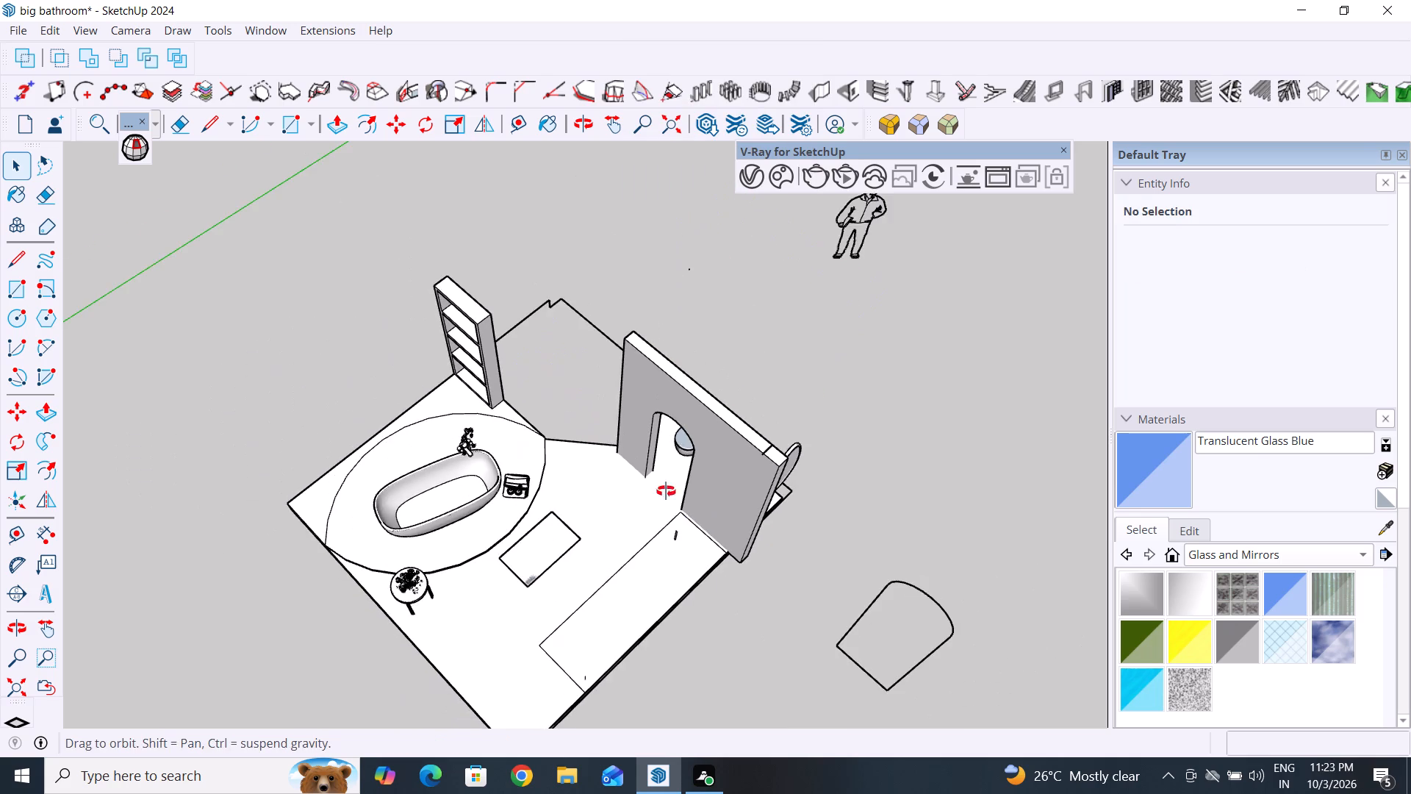
pyautogui.moveTo(666, 491); pyautogui.dragTo(544, 283, button='middle')
pyautogui.scroll(4, 557, 529)
pyautogui.moveTo(582, 538); pyautogui.dragTo(883, 595, button='middle')
pyautogui.click(823, 430)
pyautogui.press('m')
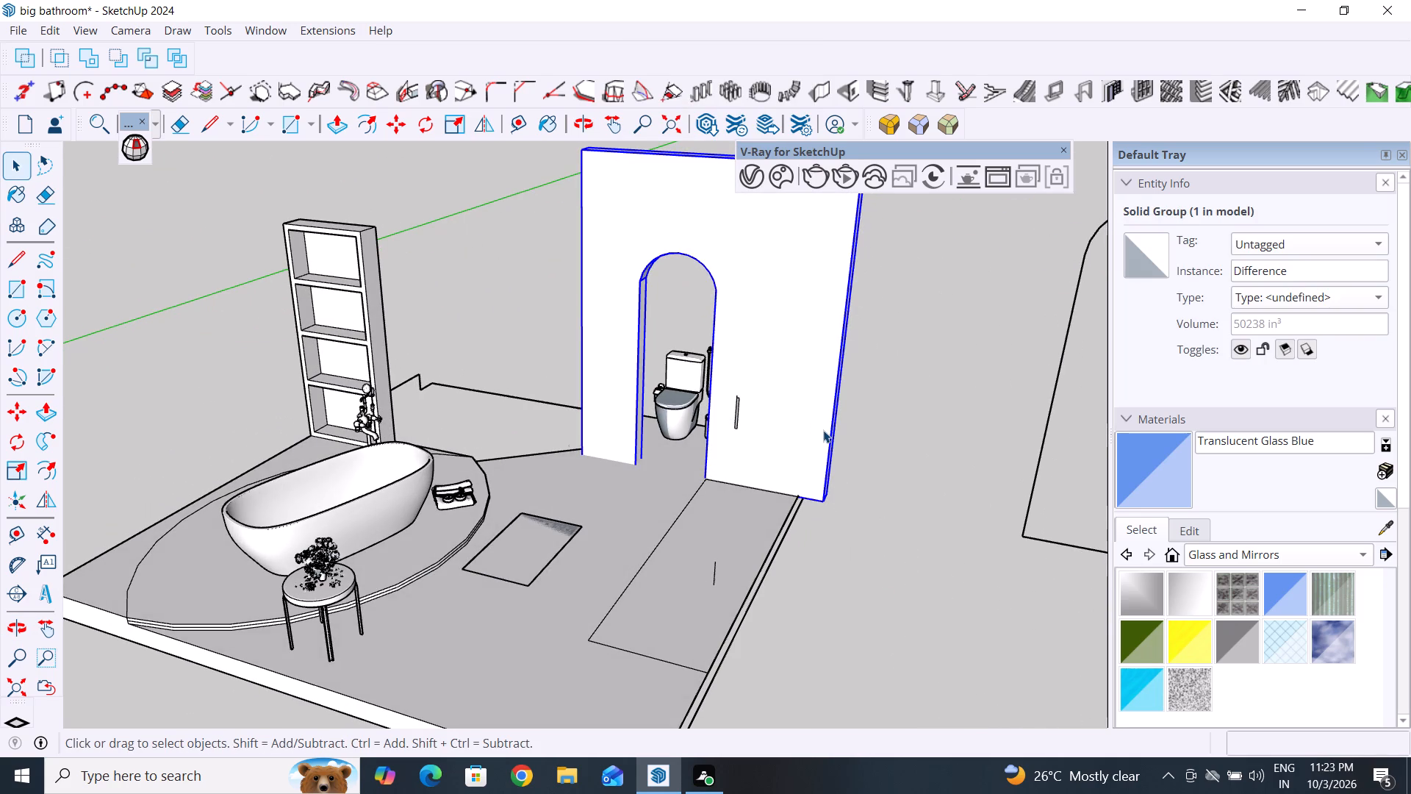
pyautogui.click(830, 501)
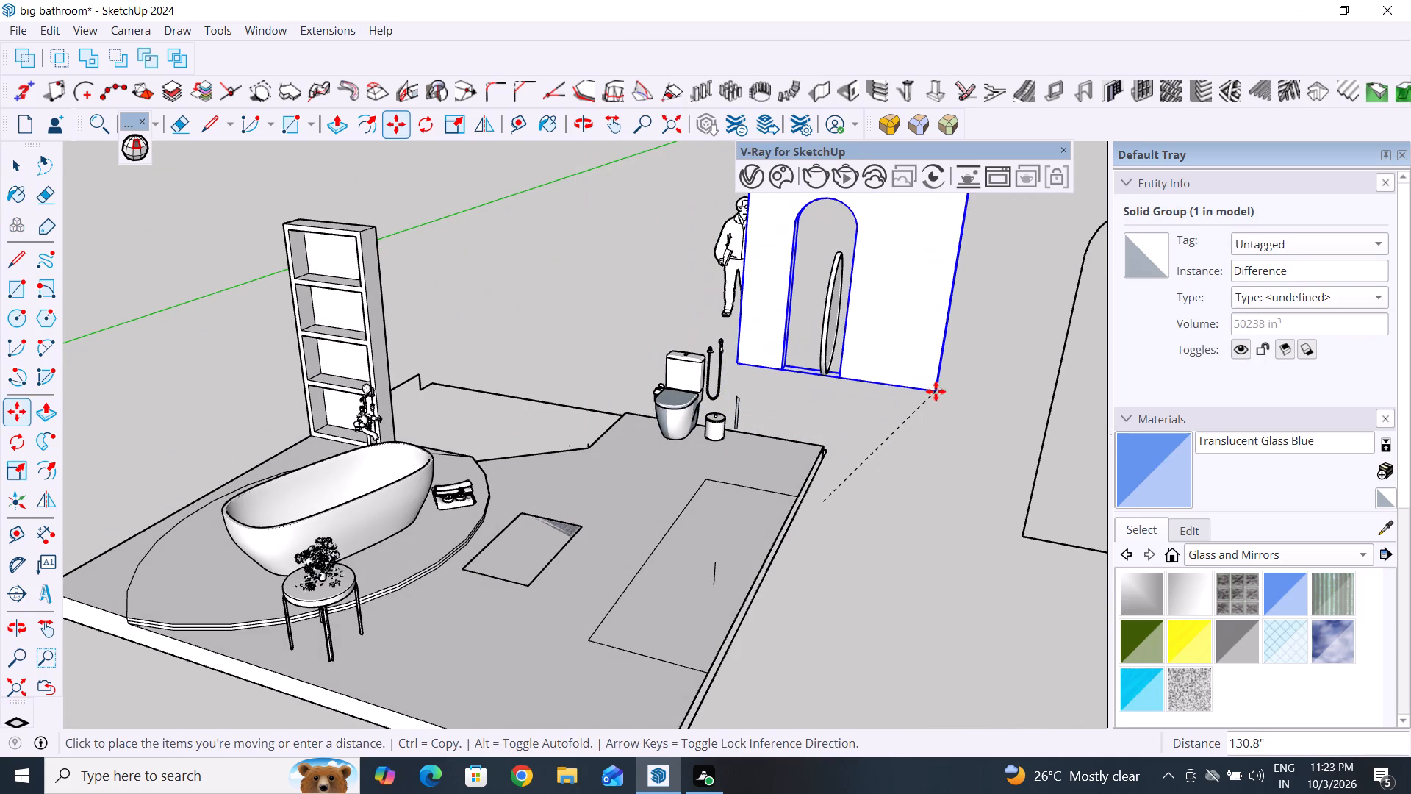
pyautogui.click(973, 327)
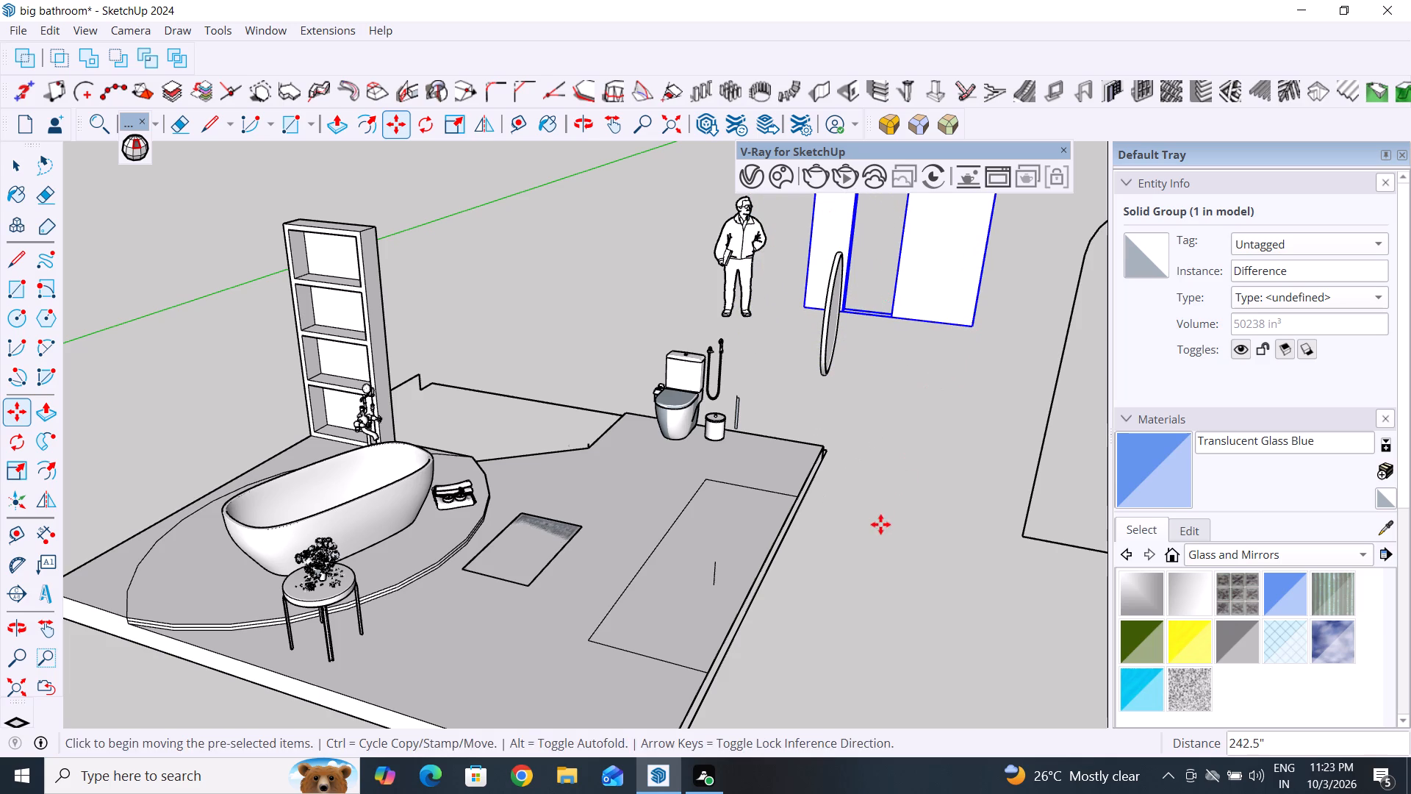
pyautogui.moveTo(880, 524); pyautogui.dragTo(486, 651, button='middle')
pyautogui.scroll(4, 586, 486)
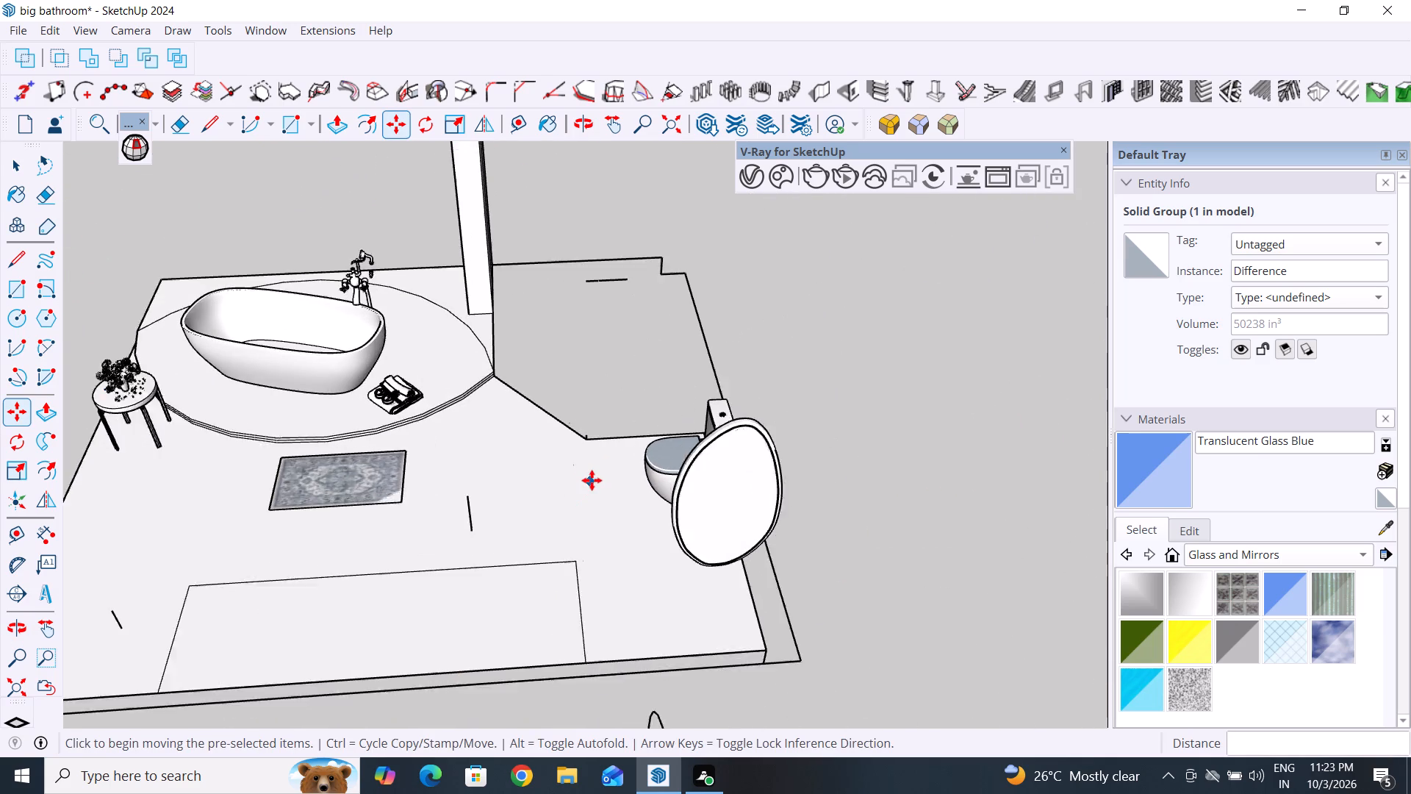
pyautogui.click(18, 168)
# Move the bathtub about 180.3" from the round platform to the empty ground beside the vanity edge of the slab.
pyautogui.scroll(-10, 747, 617)
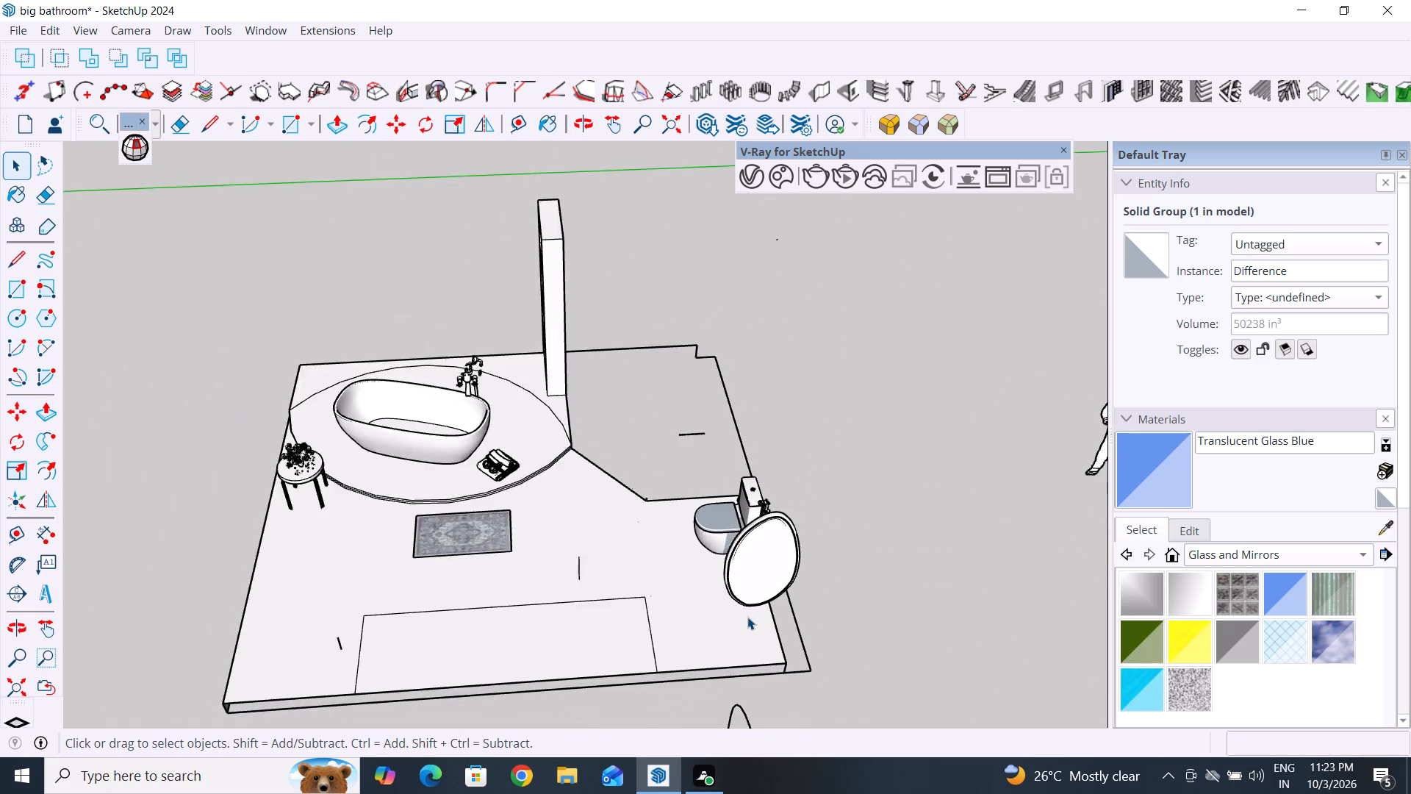
pyautogui.scroll(-2, 747, 617)
pyautogui.moveTo(715, 668); pyautogui.dragTo(1188, 594, button='middle')
pyautogui.scroll(4, 737, 534)
pyautogui.moveTo(697, 573); pyautogui.dragTo(812, 558, button='middle')
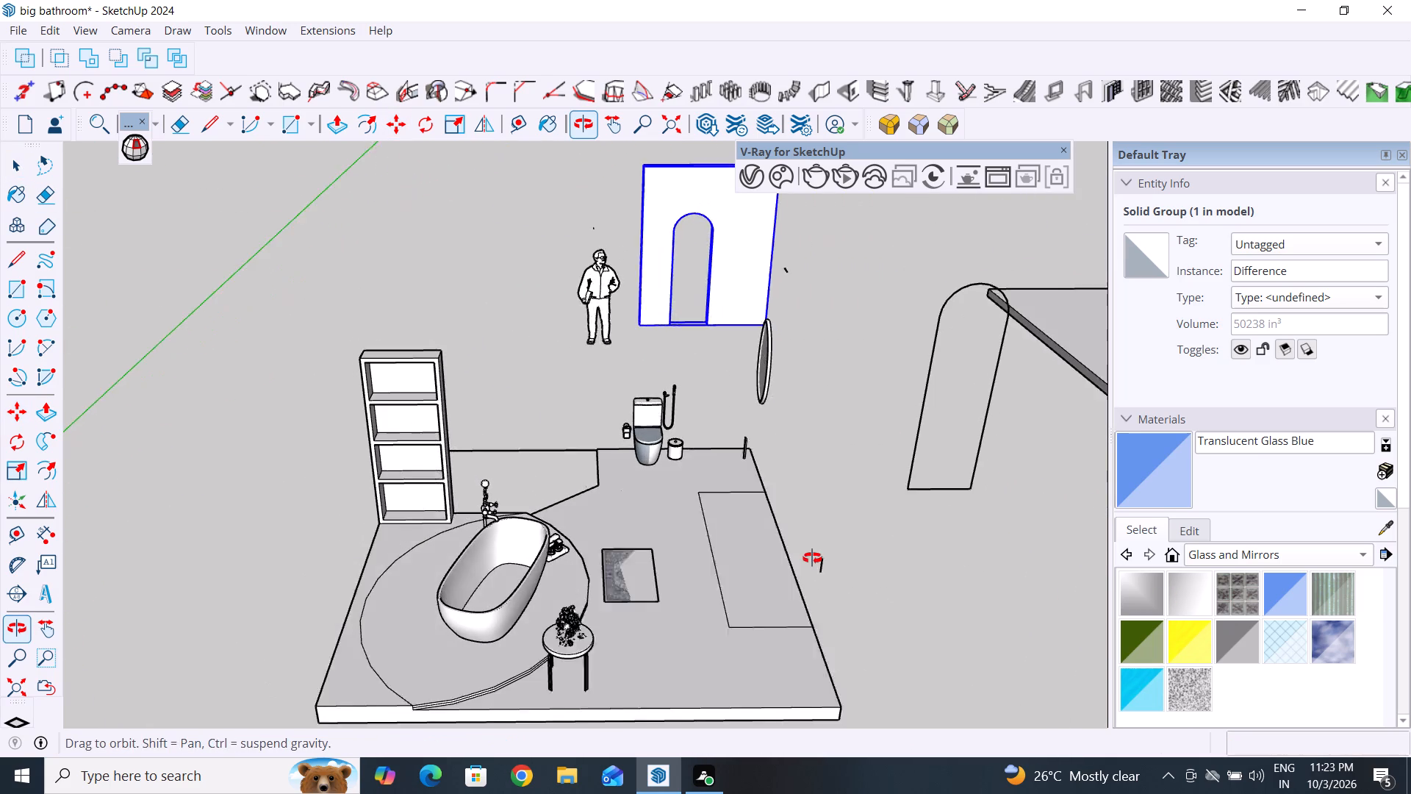
pyautogui.moveTo(812, 558); pyautogui.dragTo(811, 557, button='middle')
pyautogui.moveTo(520, 584); pyautogui.dragTo(483, 546, button='middle')
pyautogui.click(479, 581)
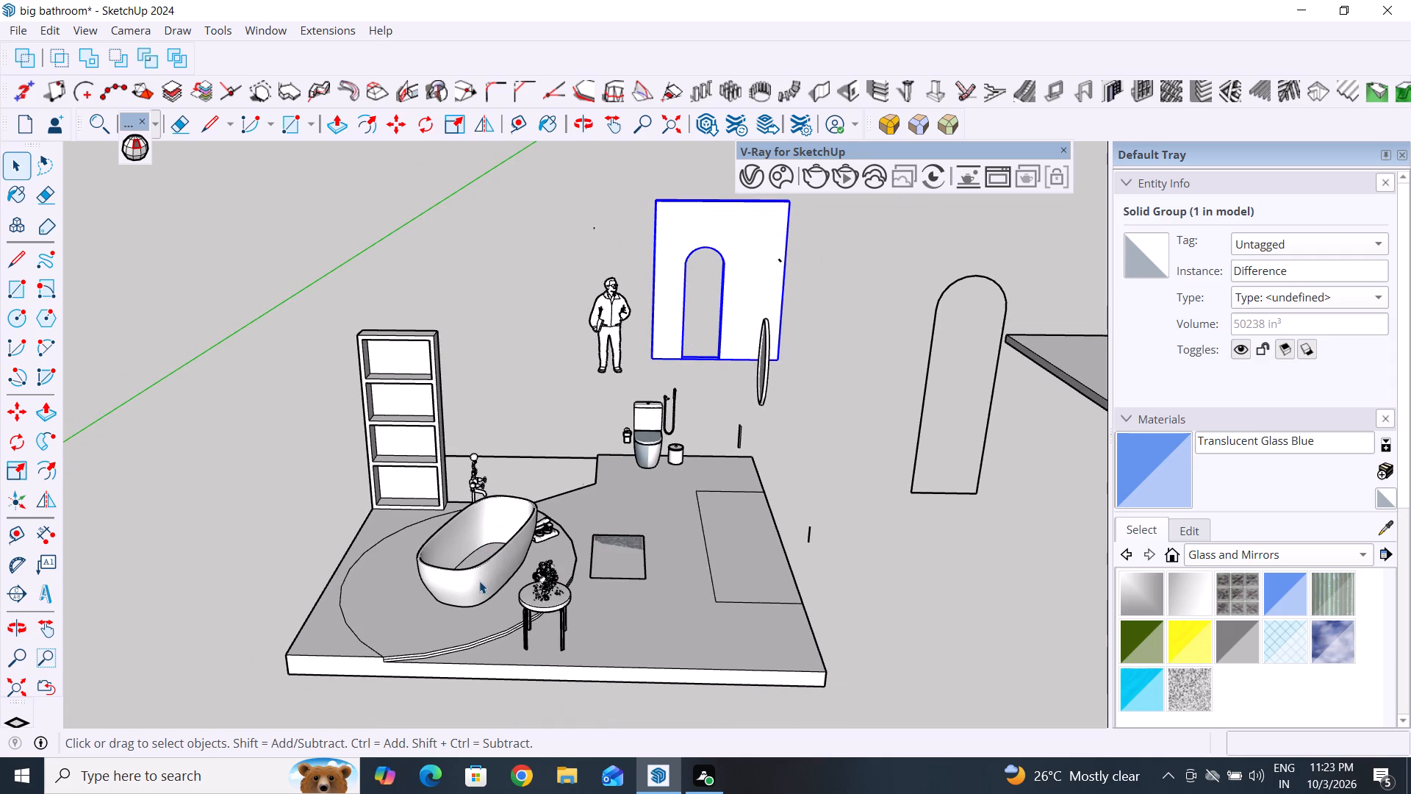
pyautogui.press('m')
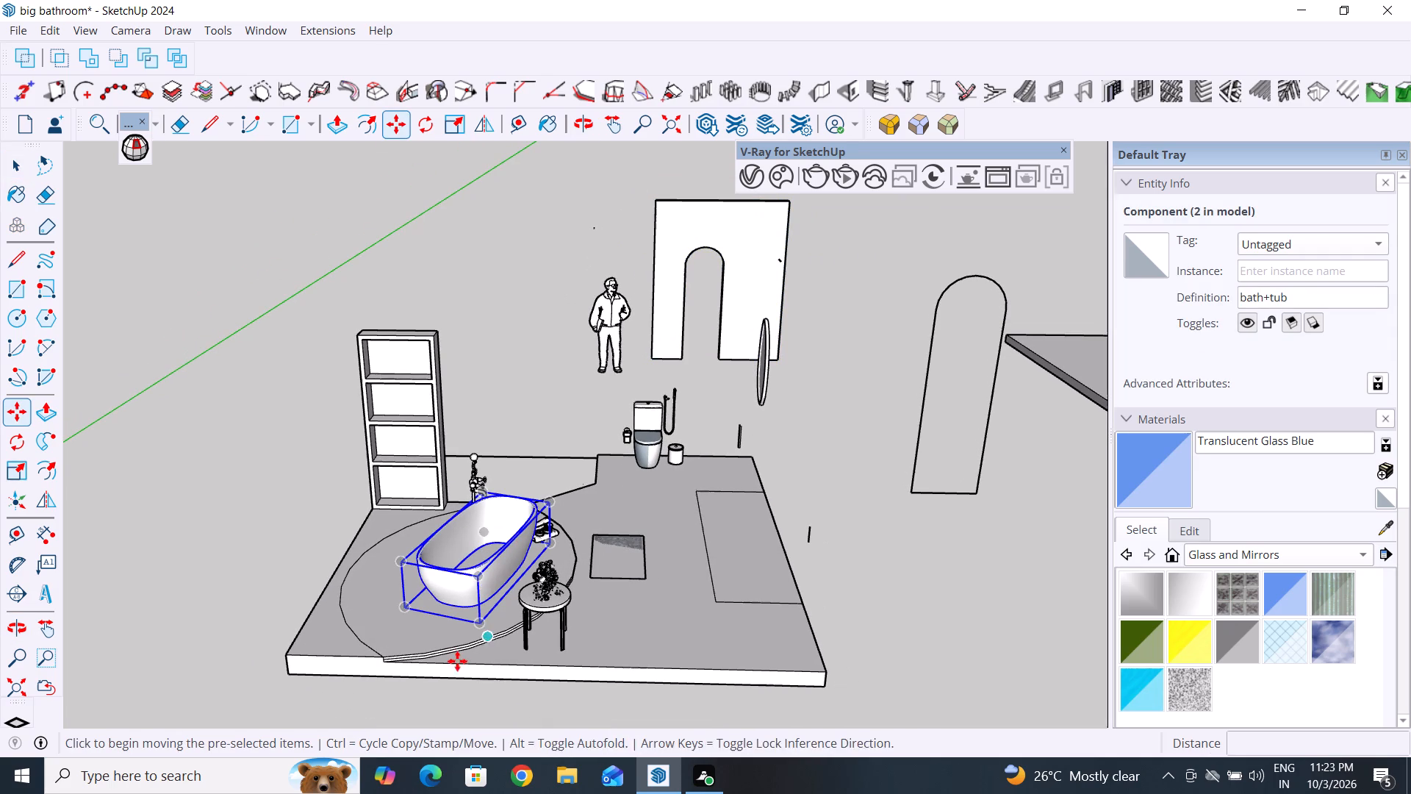
pyautogui.click(481, 620)
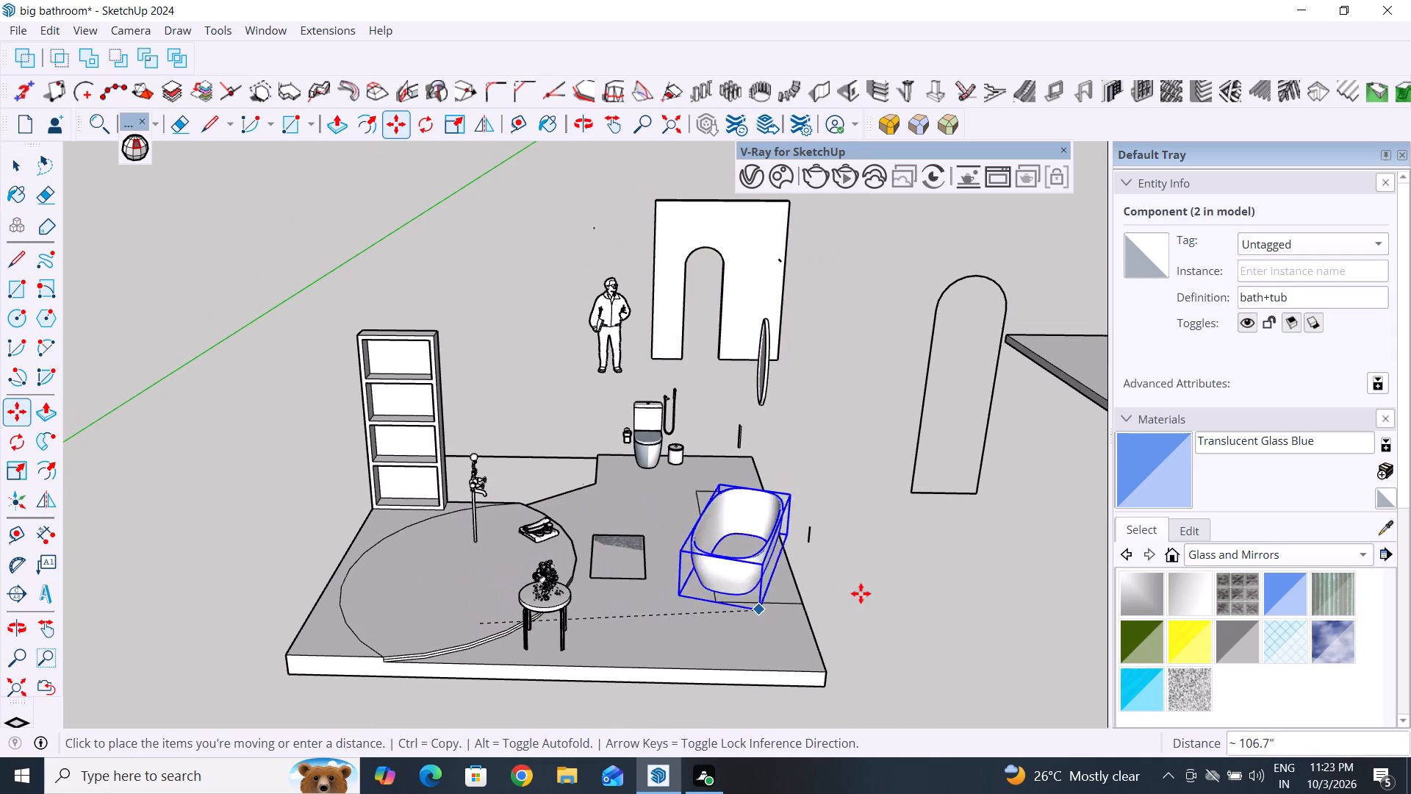
pyautogui.click(931, 583)
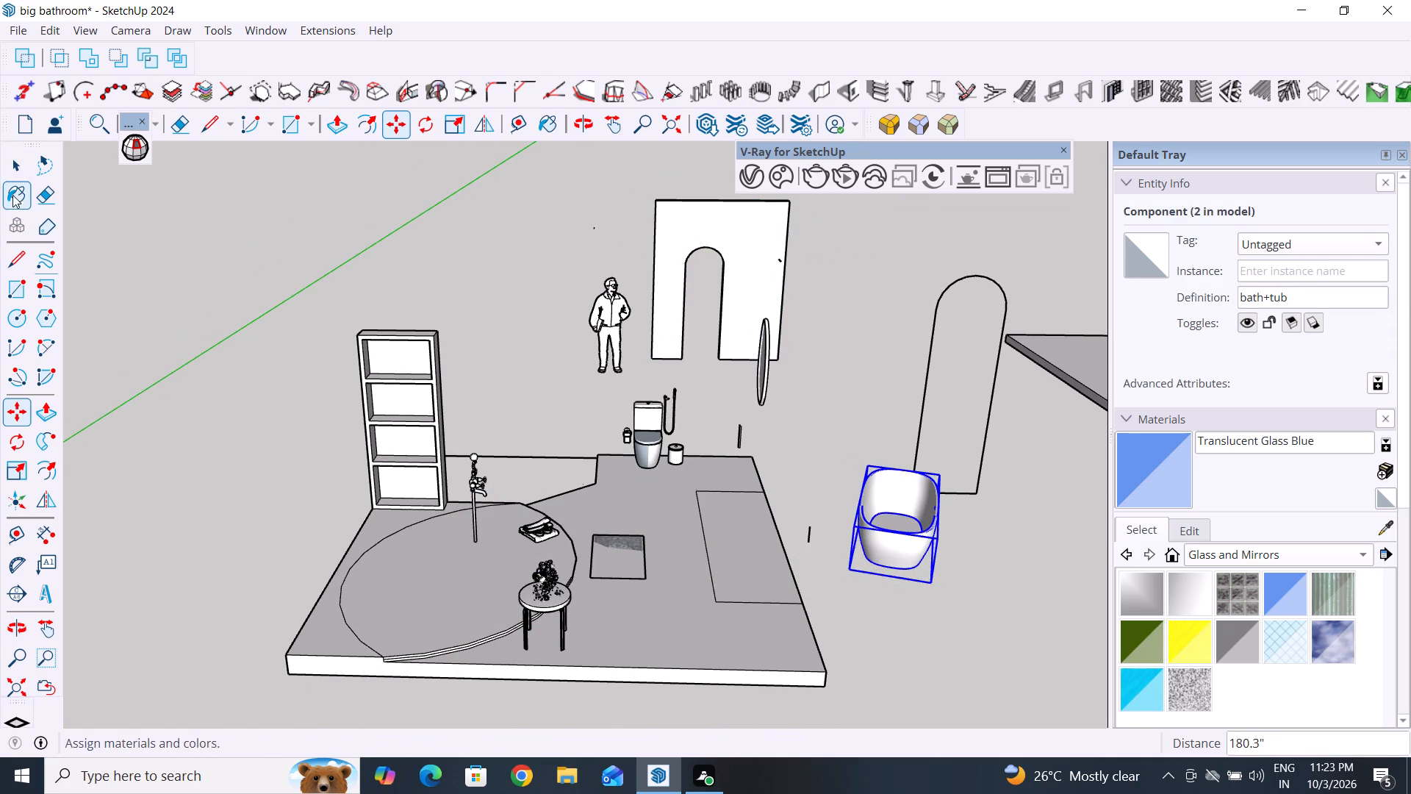
pyautogui.click(18, 175)
# Move the round side table about 142" off the floor slab, placing it next to the relocated bathtub.
pyautogui.scroll(-4, 325, 549)
pyautogui.moveTo(332, 554); pyautogui.dragTo(506, 620, button='middle')
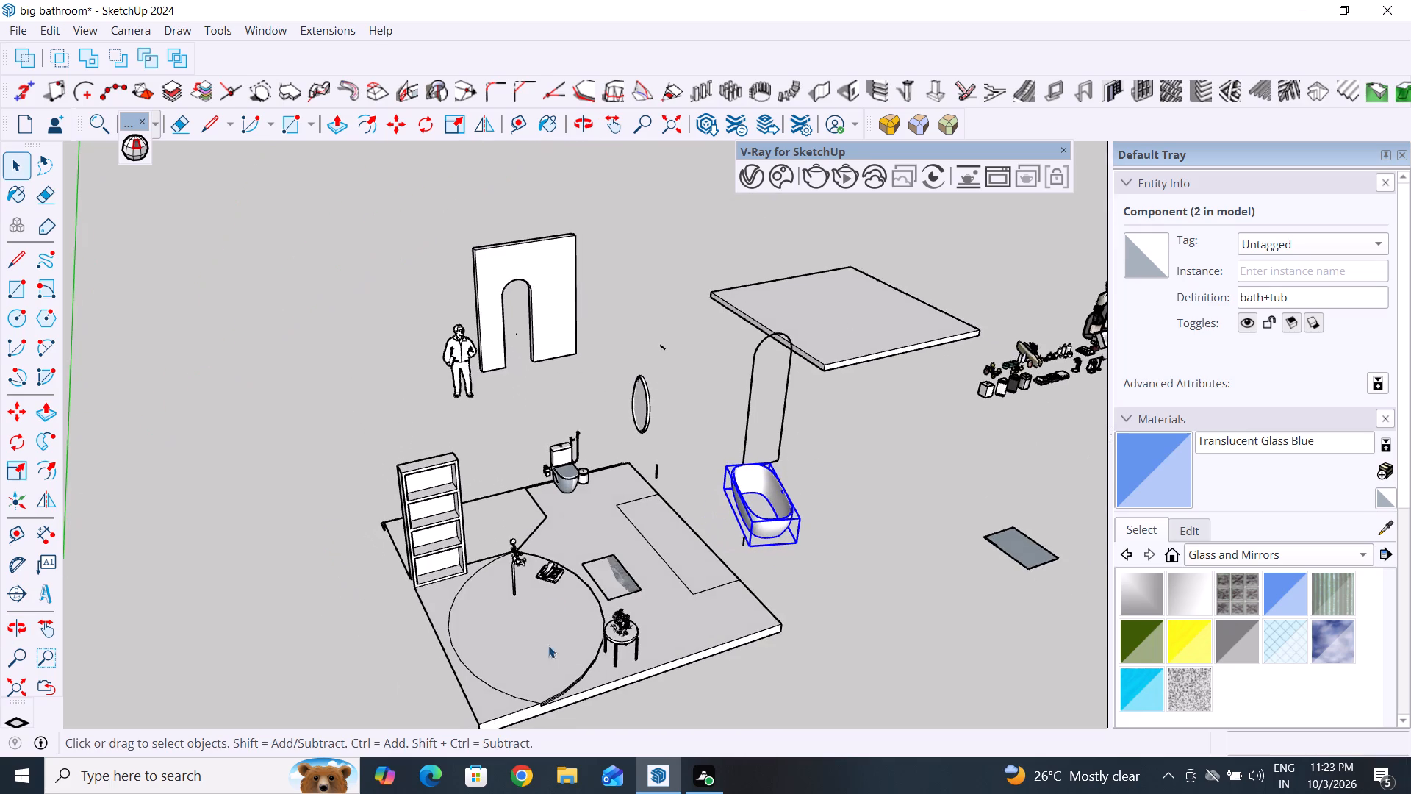
pyautogui.scroll(-5, 492, 447)
pyautogui.scroll(5, 561, 618)
pyautogui.scroll(2, 568, 501)
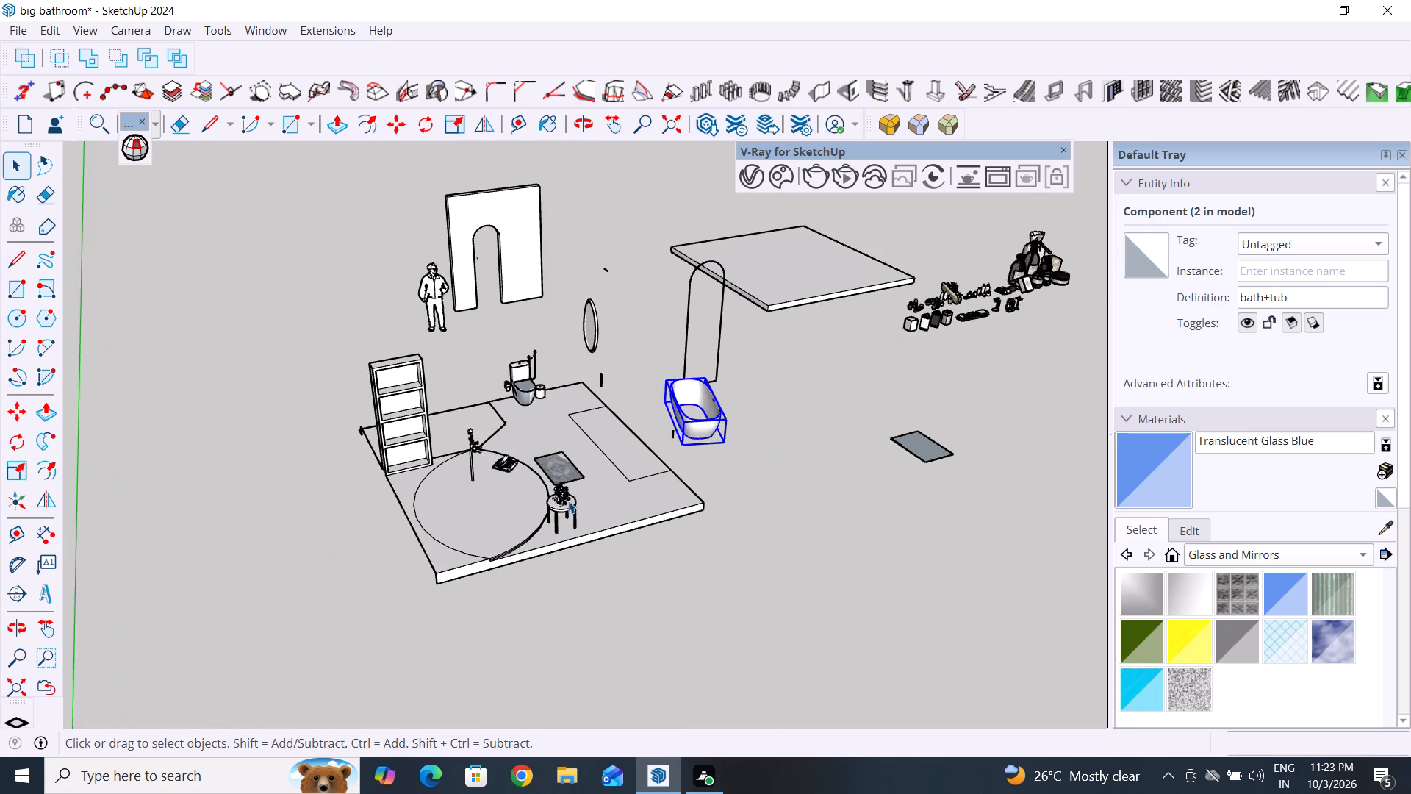
pyautogui.scroll(9, 568, 501)
pyautogui.click(571, 525)
pyautogui.scroll(4, 571, 525)
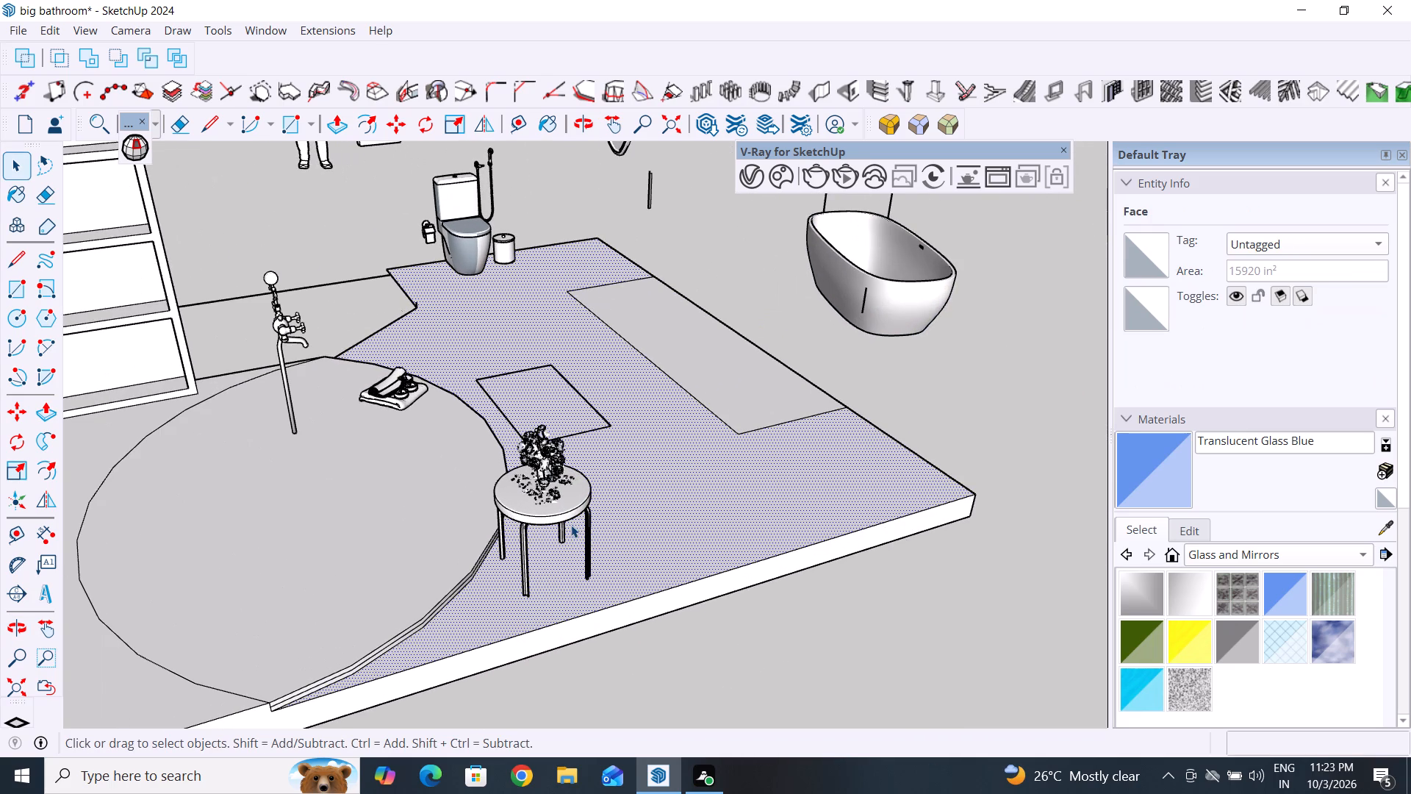
pyautogui.moveTo(724, 559); pyautogui.dragTo(639, 583, button='middle')
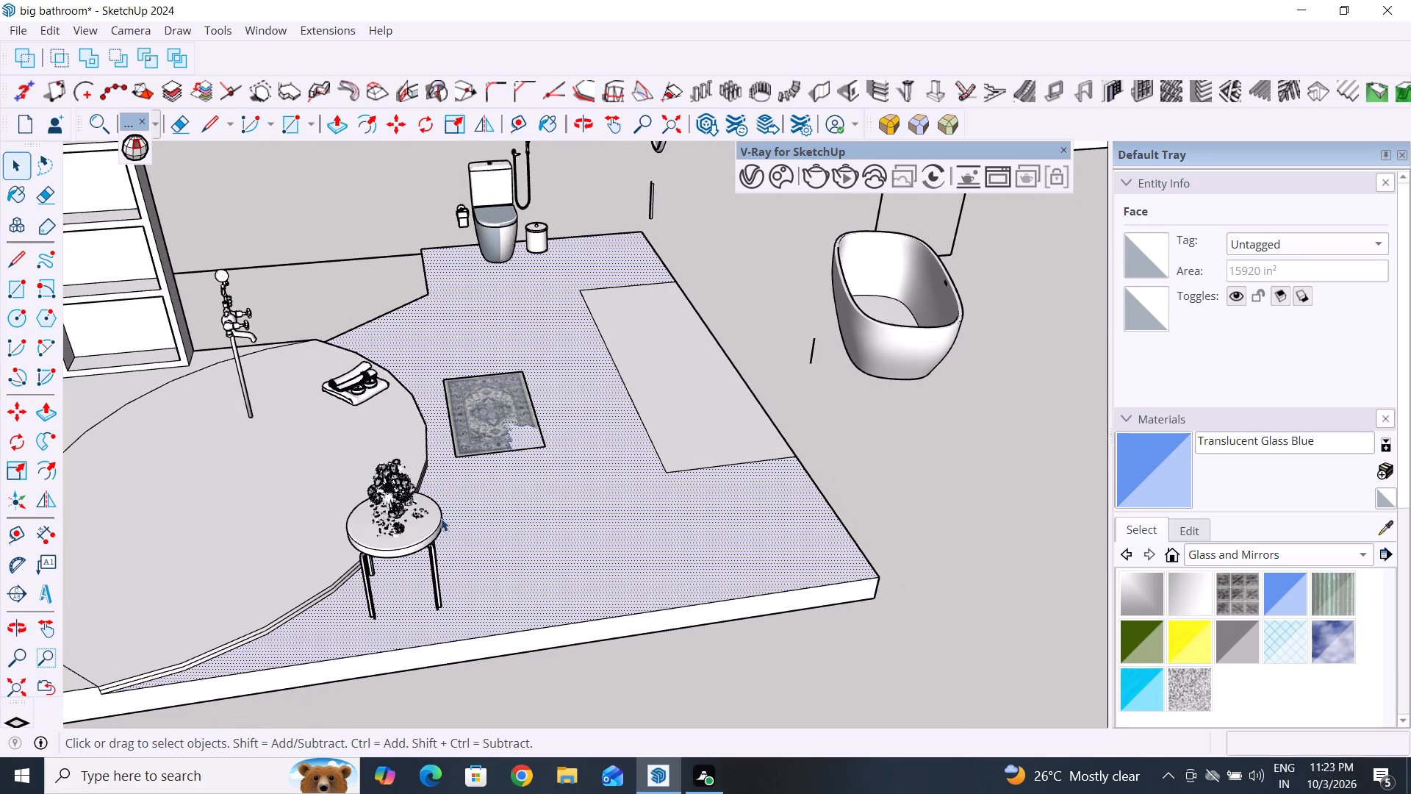
pyautogui.click(412, 542)
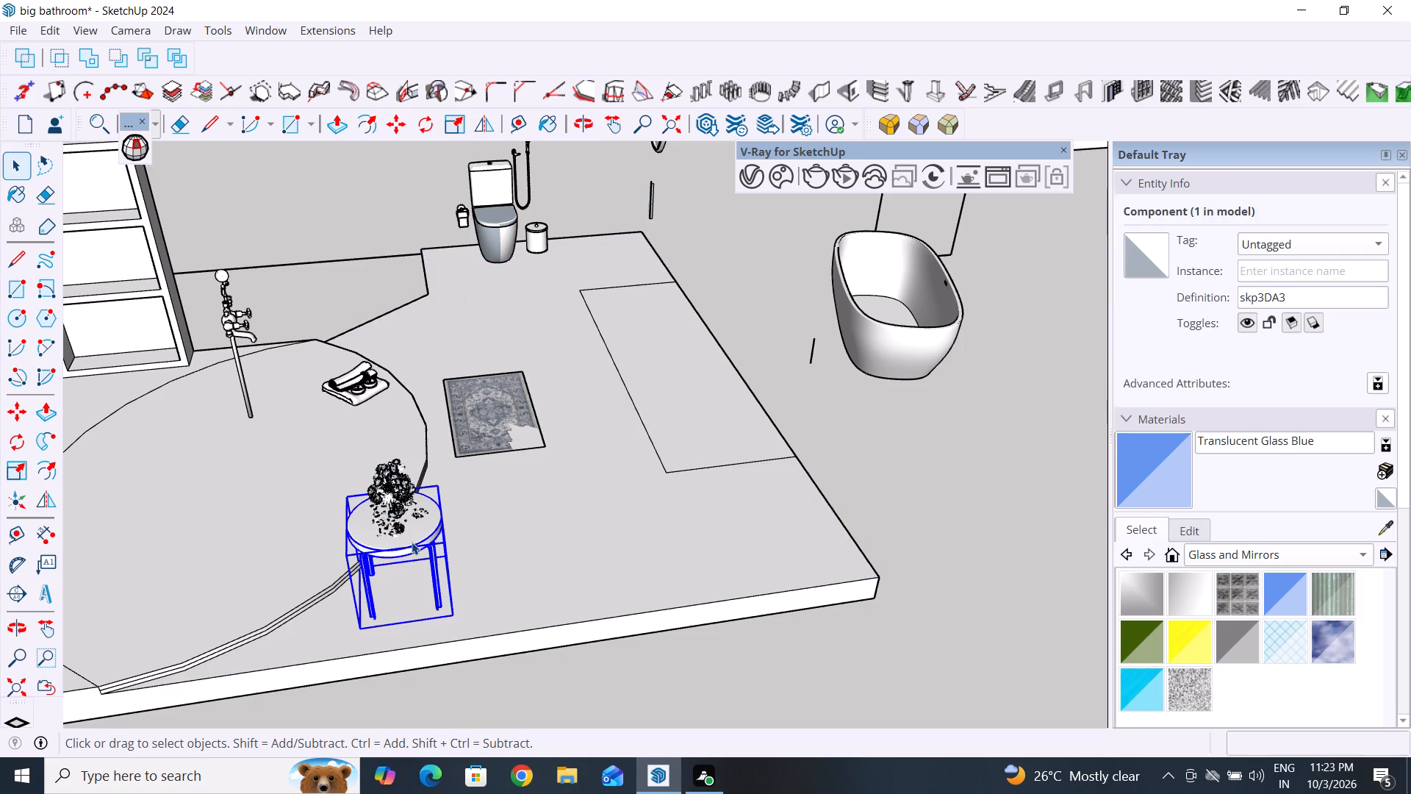
pyautogui.press('m')
pyautogui.click(365, 612)
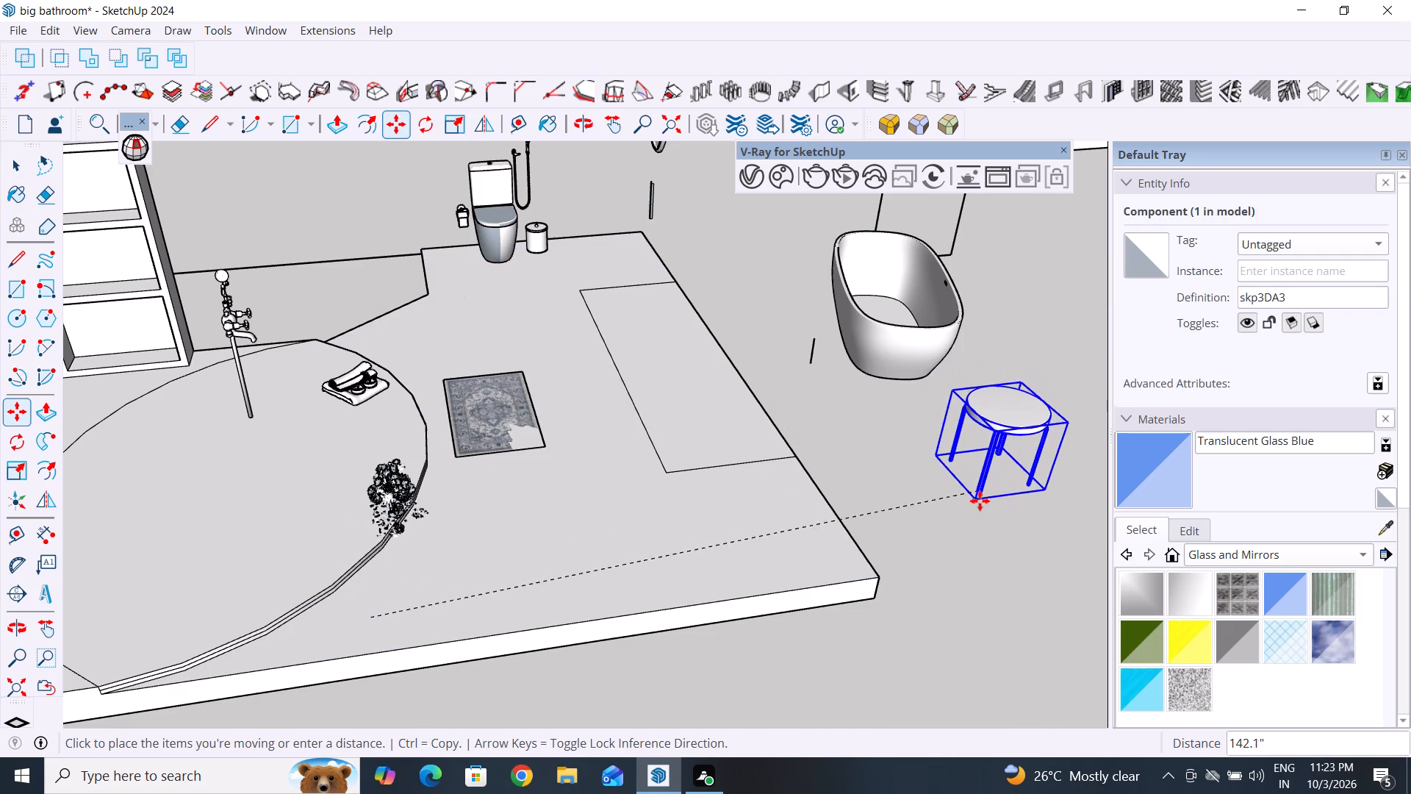
pyautogui.click(980, 501)
pyautogui.click(9, 169)
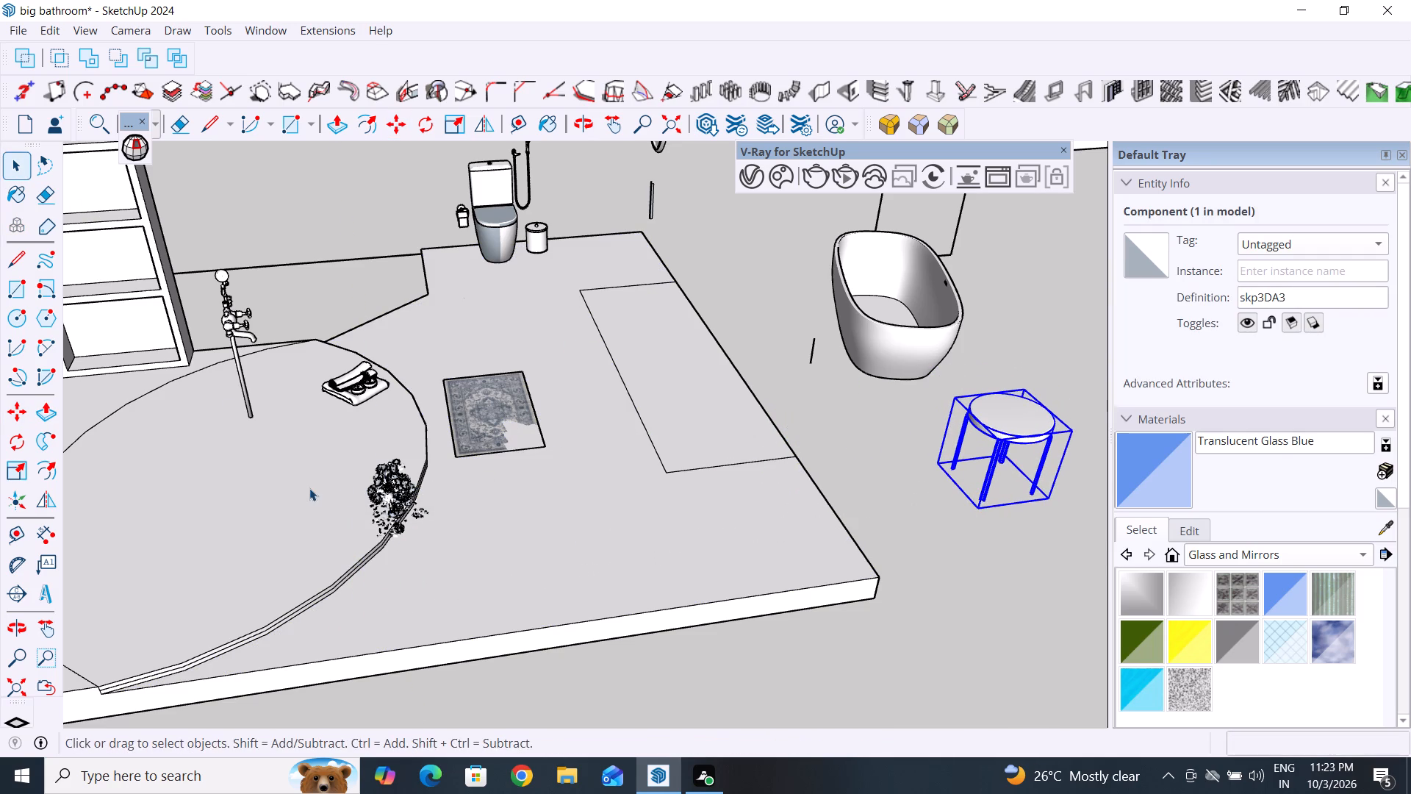
# Move the flower vase about 138.3" from above the platform edge onto the relocated side table.
pyautogui.click(398, 501)
pyautogui.press('m')
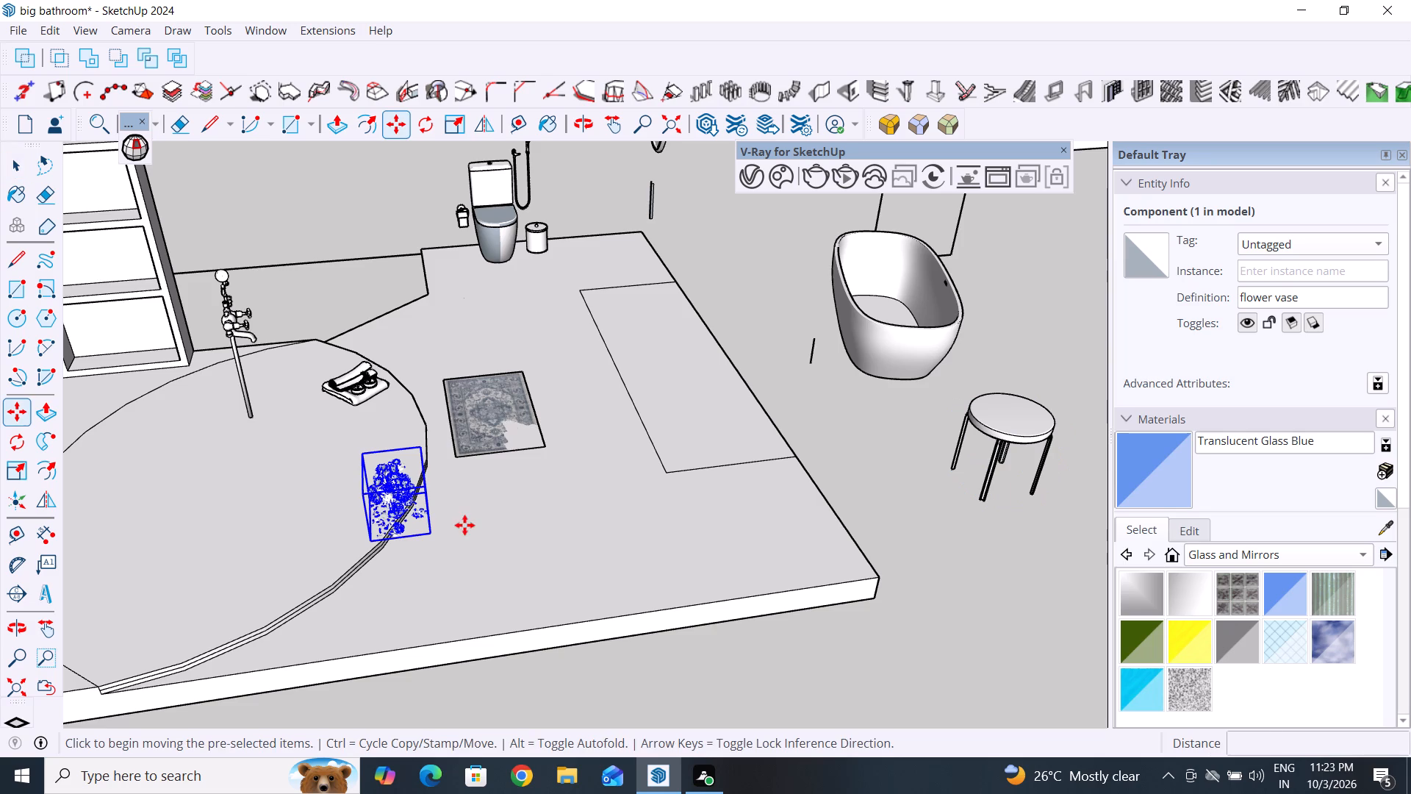
pyautogui.click(374, 540)
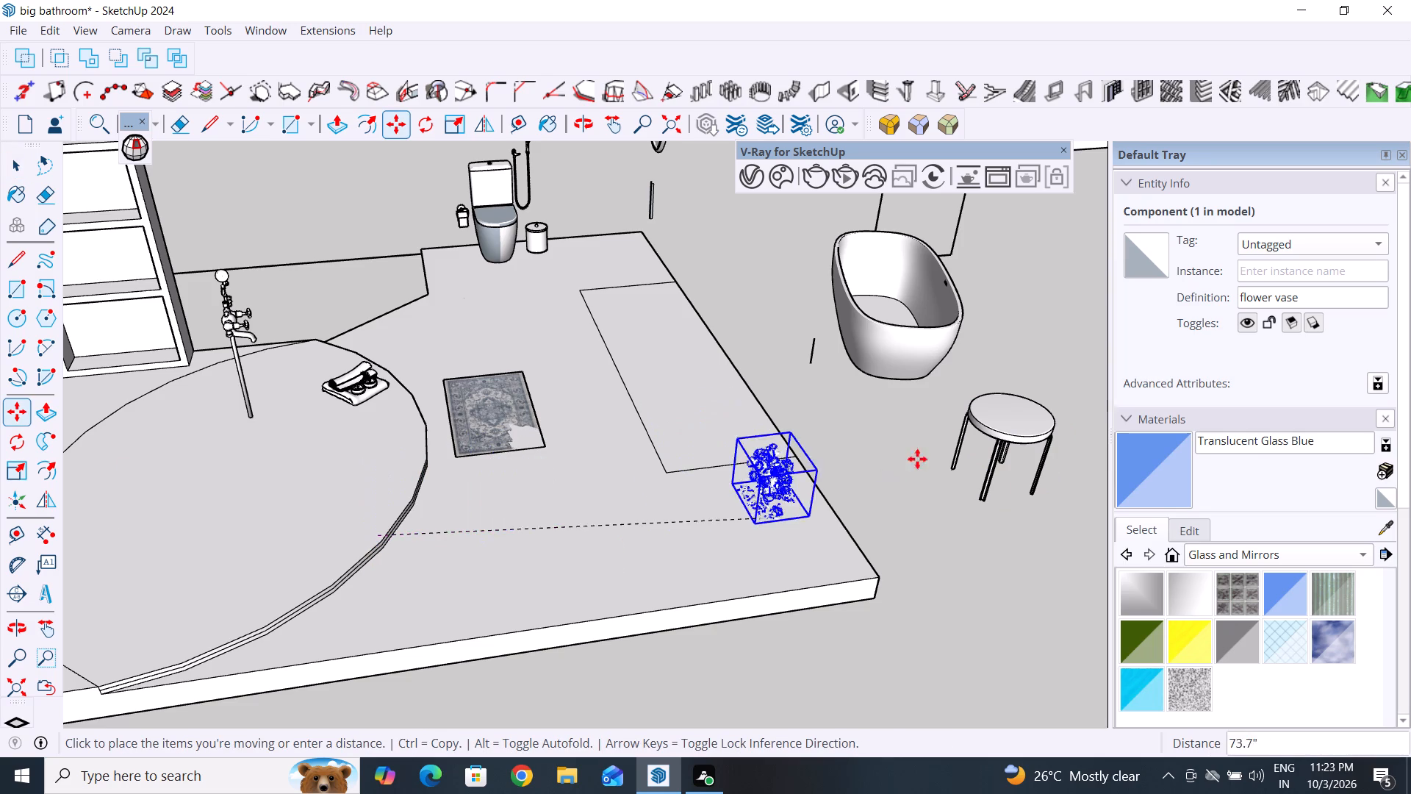
pyautogui.click(1013, 429)
# Shift the flower vase about 5.2" so that its base rests on top of the round side table.
pyautogui.moveTo(1002, 487); pyautogui.dragTo(932, 432, button='middle')
pyautogui.scroll(1, 932, 432)
pyautogui.scroll(-3, 855, 441)
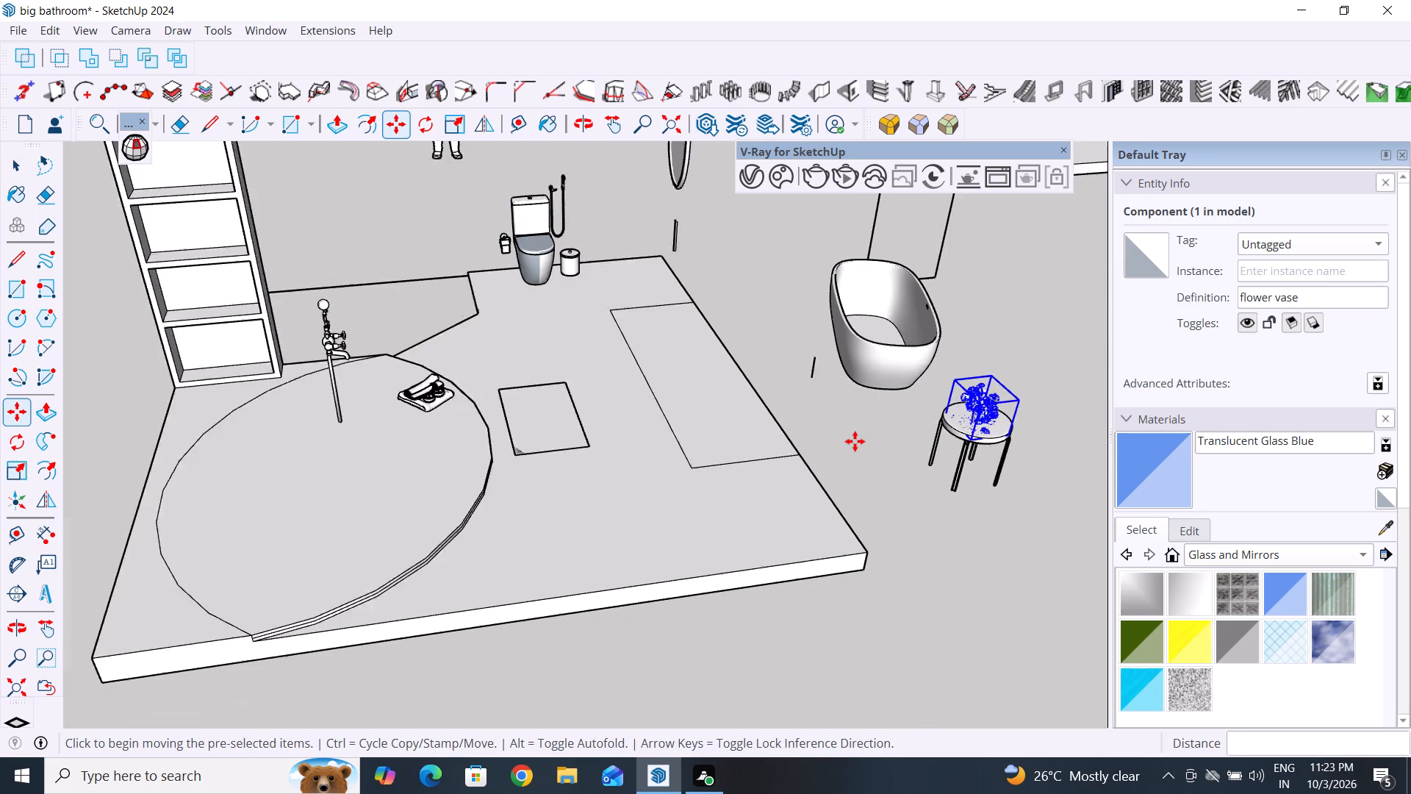
pyautogui.scroll(-3, 855, 441)
pyautogui.scroll(9, 1012, 450)
pyautogui.scroll(4, 938, 376)
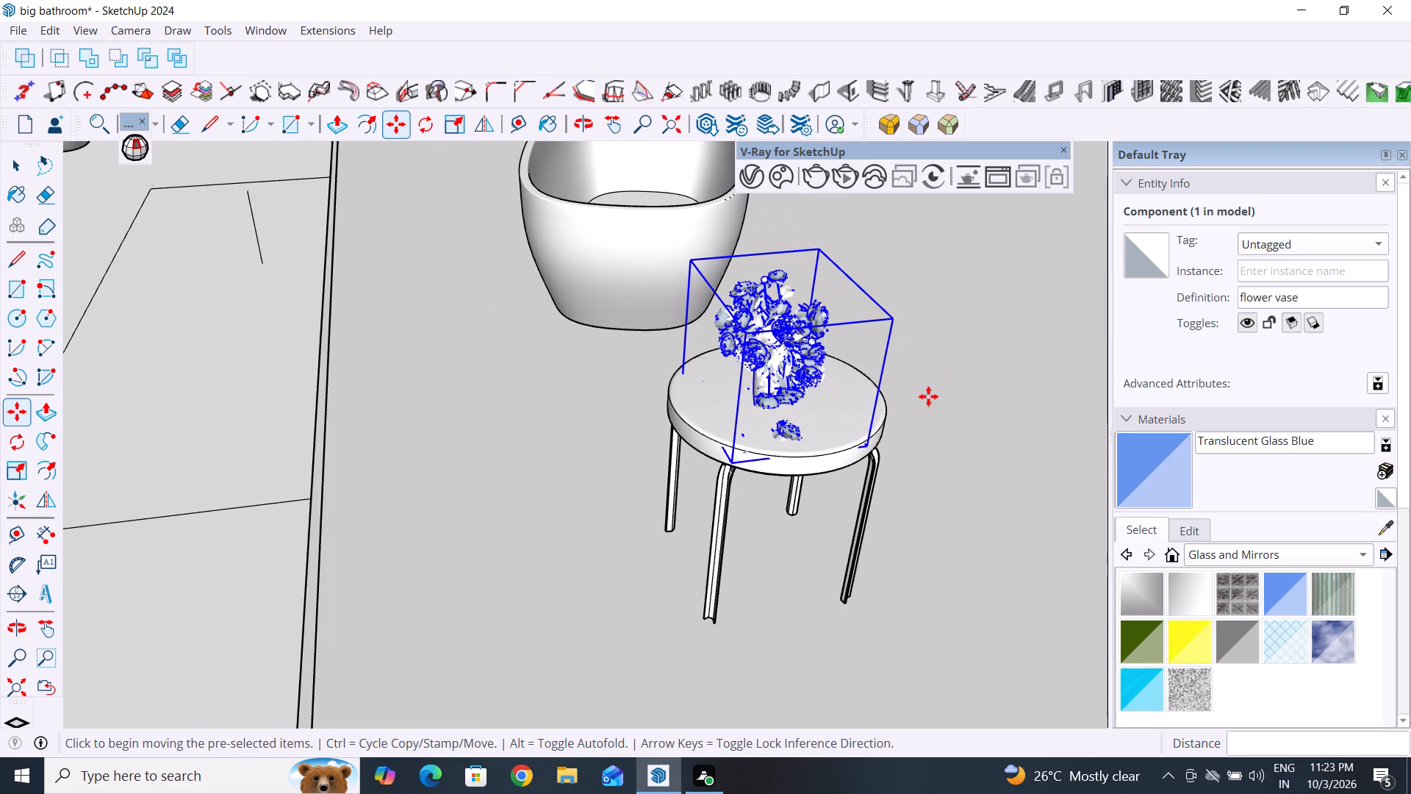
pyautogui.scroll(-4, 734, 572)
pyautogui.moveTo(797, 290); pyautogui.dragTo(726, 204, button='middle')
pyautogui.scroll(-7, 740, 533)
pyautogui.moveTo(700, 338); pyautogui.dragTo(659, 257, button='middle')
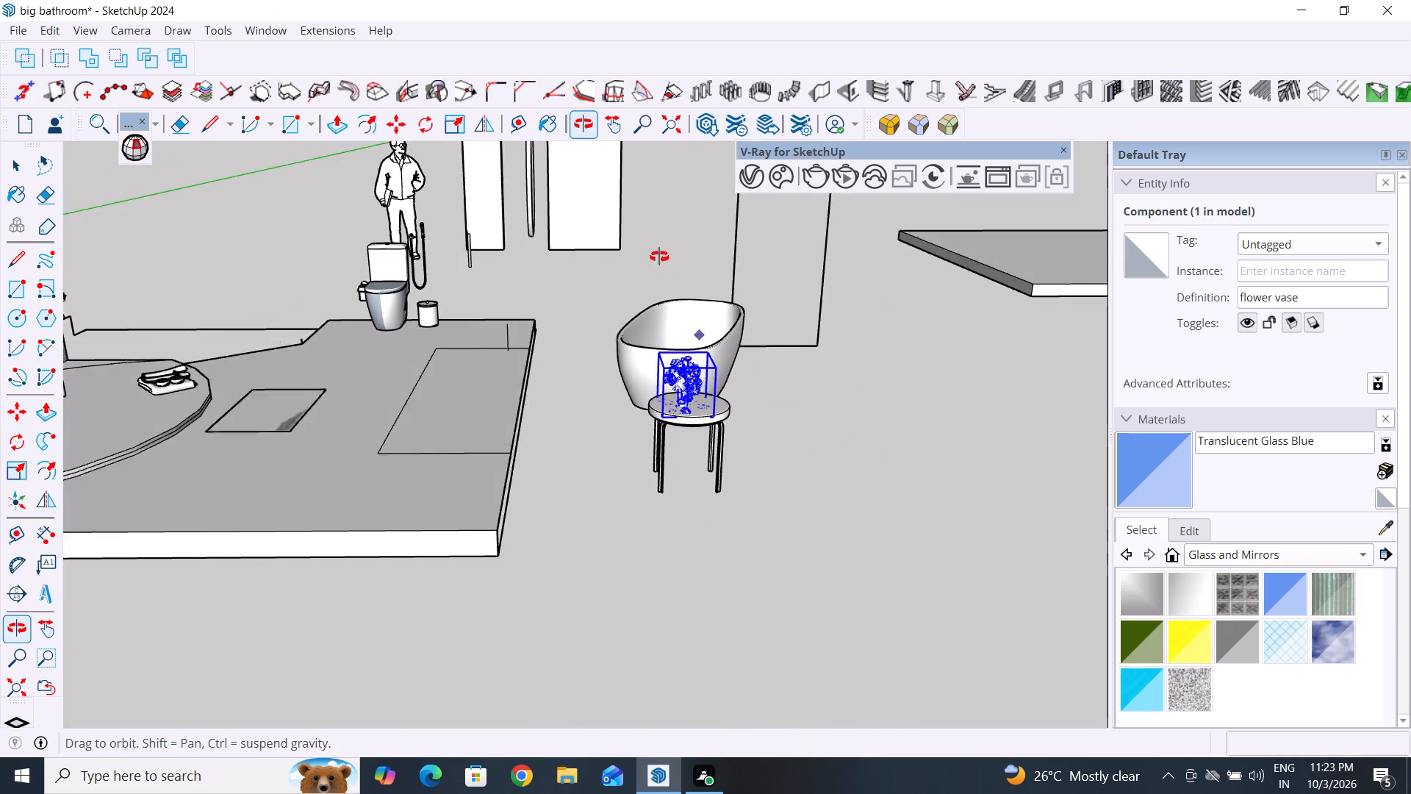
pyautogui.moveTo(659, 257); pyautogui.dragTo(717, 329, button='middle')
pyautogui.scroll(9, 709, 344)
pyautogui.moveTo(746, 484); pyautogui.dragTo(679, 397, button='middle')
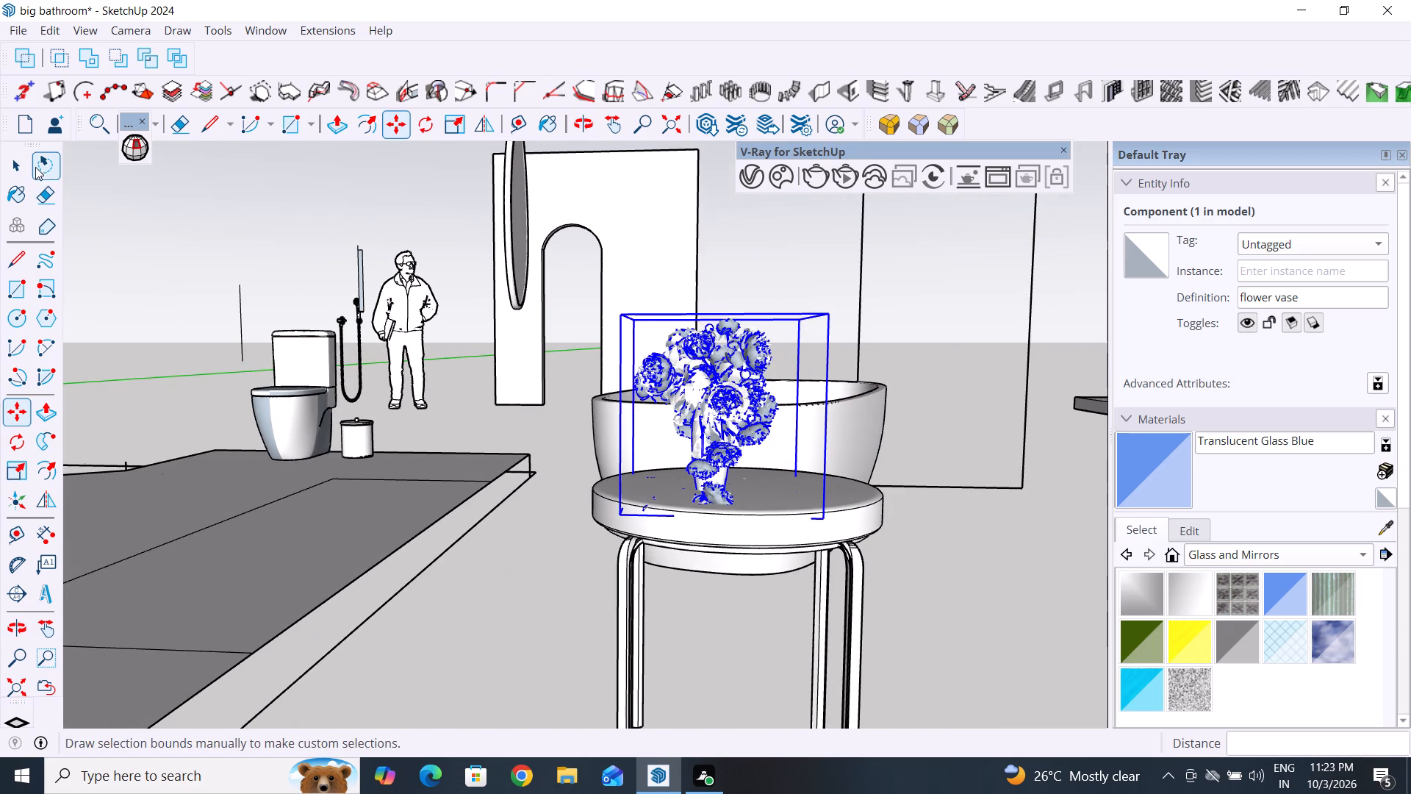
pyautogui.click(21, 166)
pyautogui.scroll(-2, 589, 579)
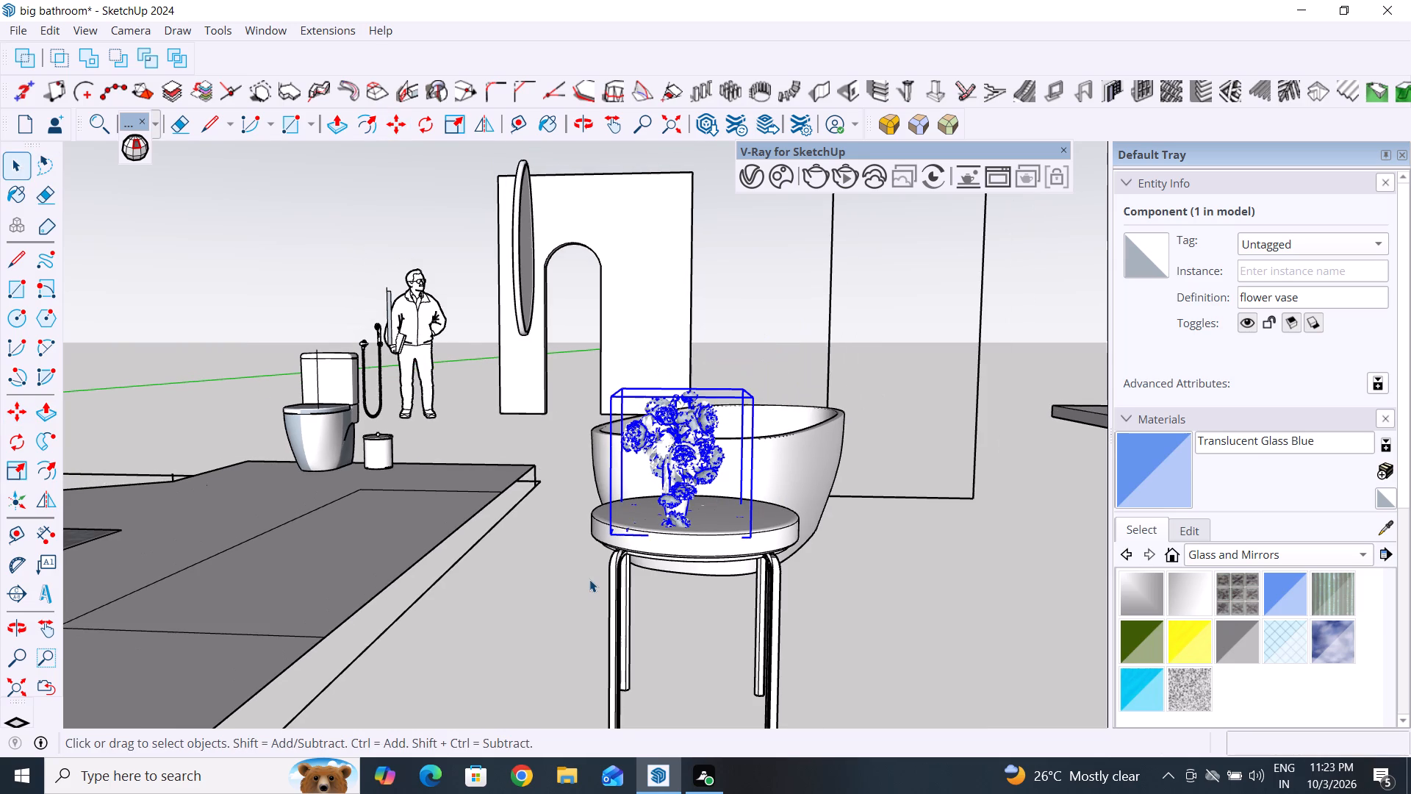
pyautogui.press('m')
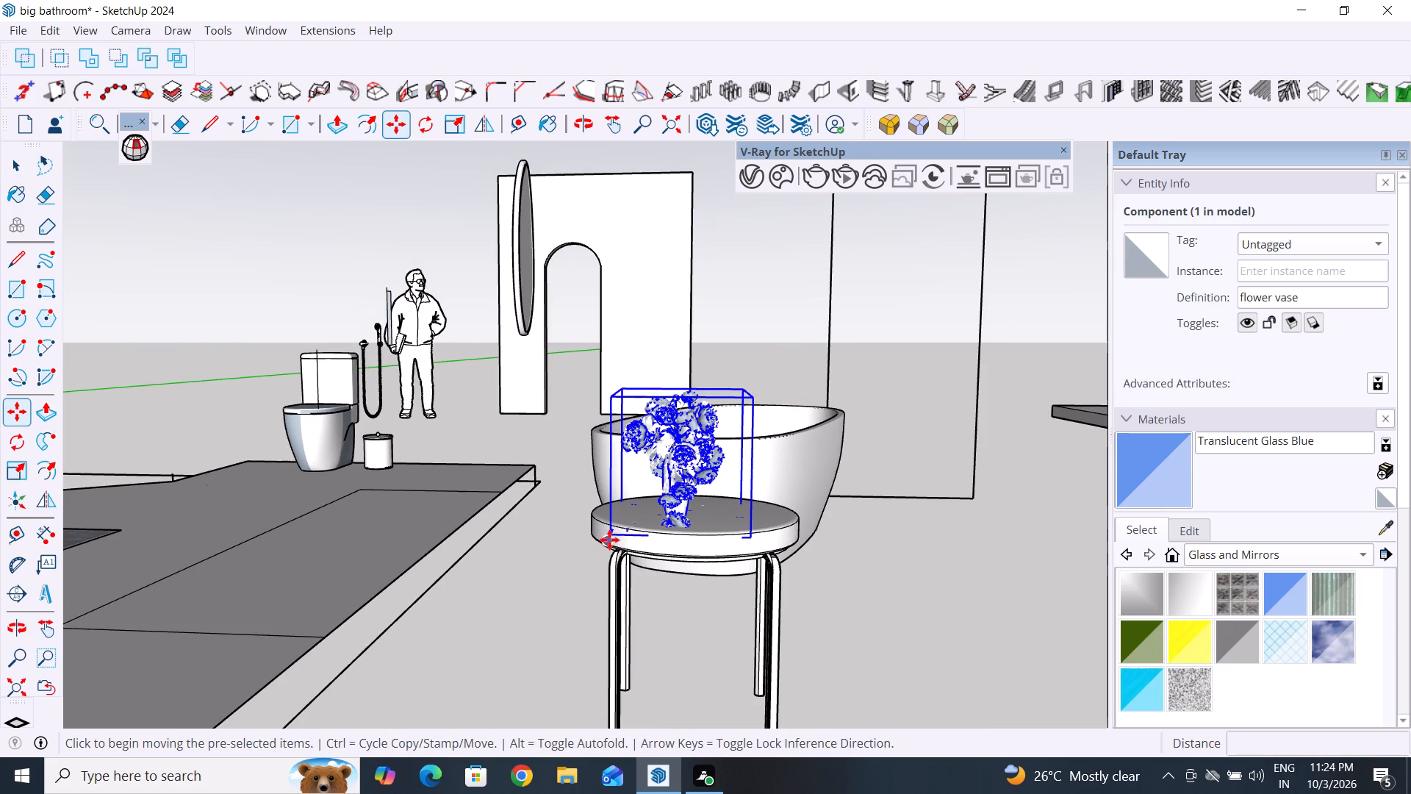
pyautogui.click(611, 540)
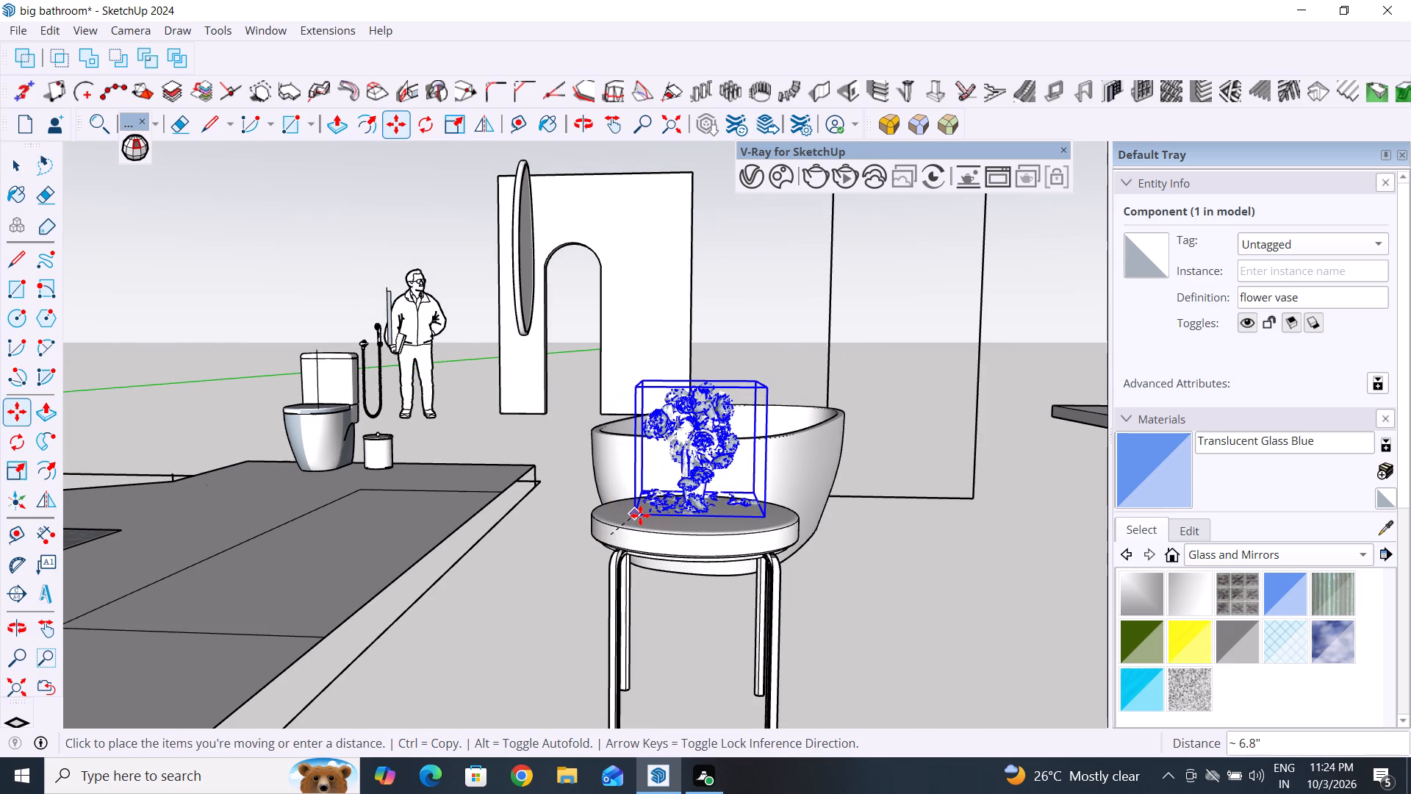
pyautogui.click(631, 518)
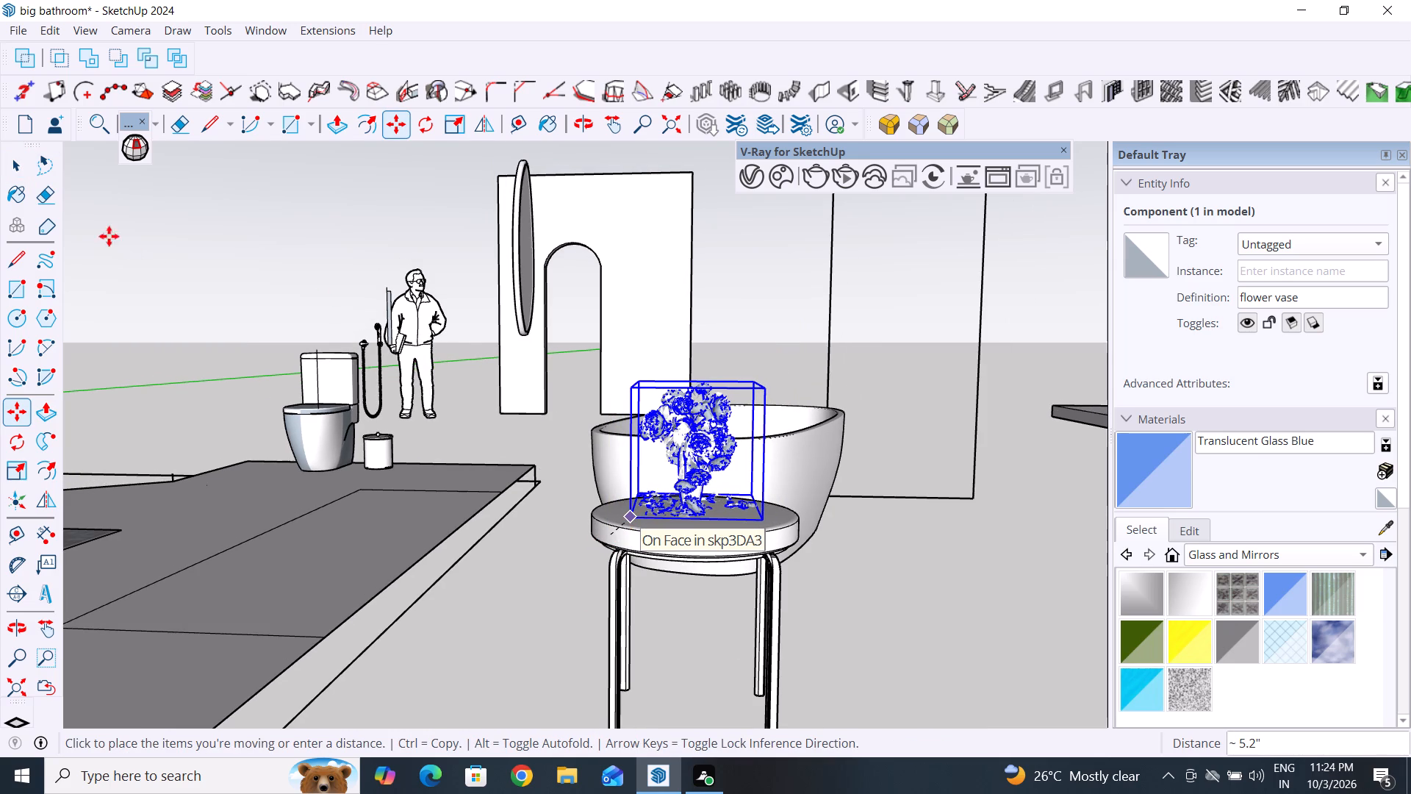
pyautogui.click(15, 170)
# Move the toilet 112.8" off the floor slab onto the empty ground between the arched partition wall and the bathtub.
pyautogui.scroll(-6, 678, 684)
pyautogui.scroll(-5, 705, 479)
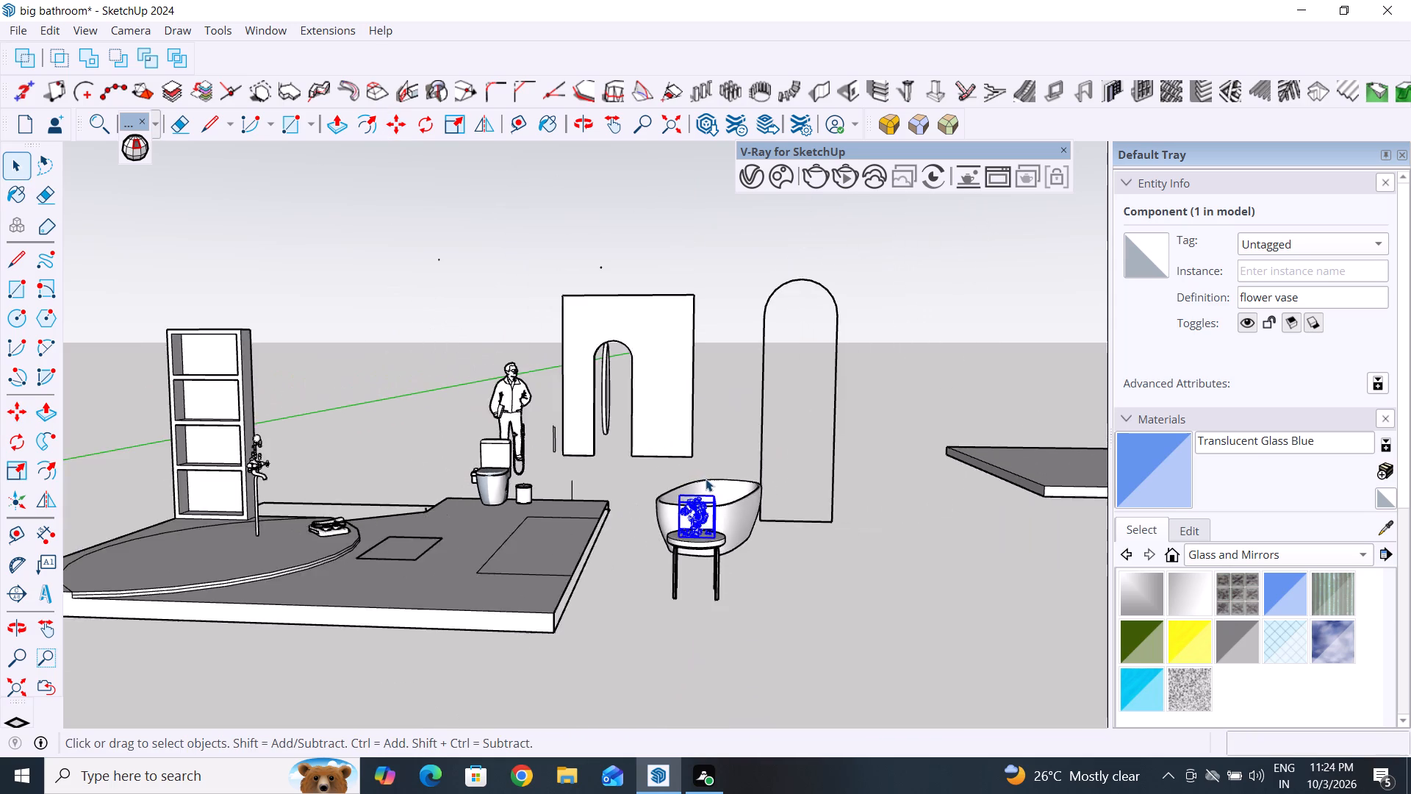
pyautogui.scroll(-6, 705, 479)
pyautogui.moveTo(707, 482); pyautogui.dragTo(713, 702, button='middle')
pyautogui.scroll(5, 518, 548)
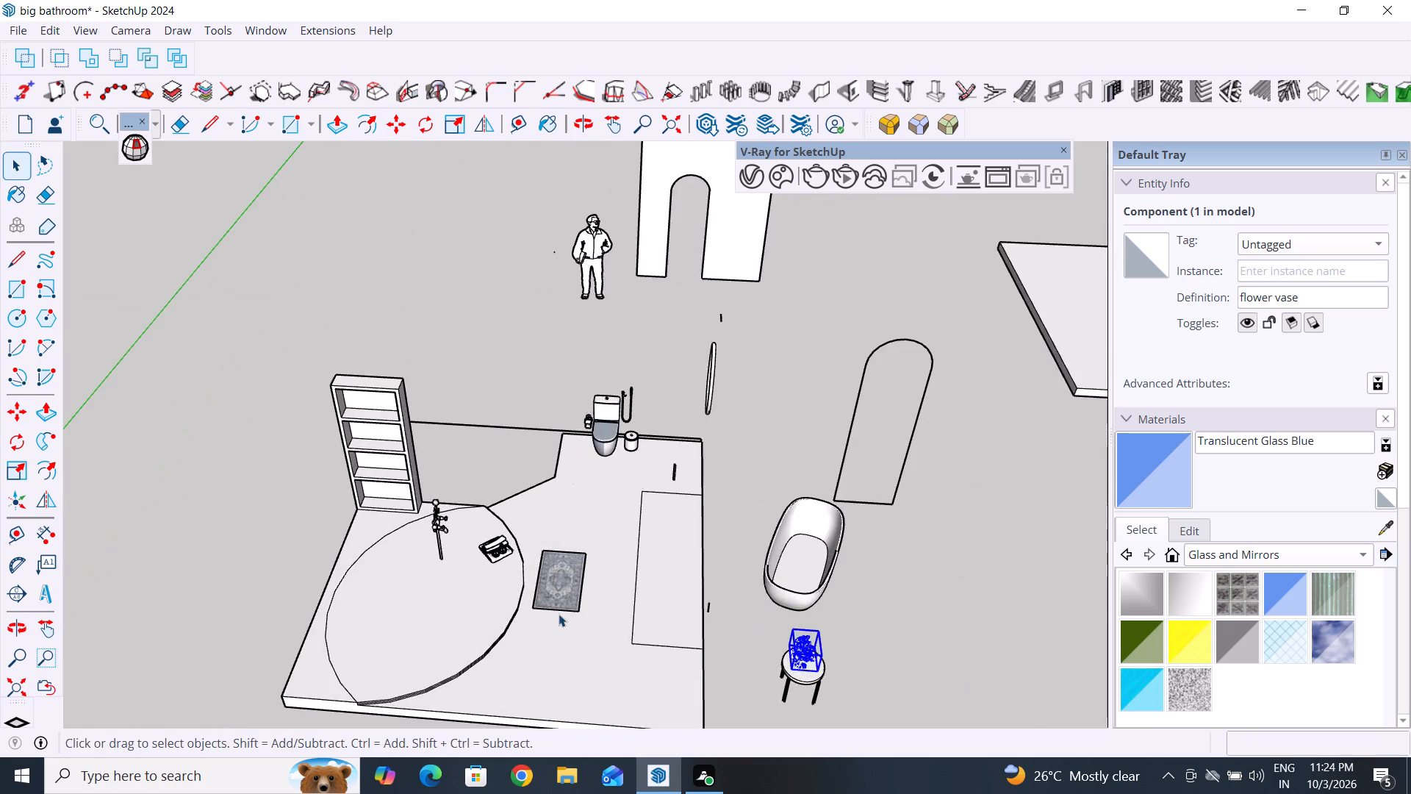
pyautogui.moveTo(559, 615); pyautogui.dragTo(495, 620, button='middle')
pyautogui.click(392, 465)
pyautogui.moveTo(498, 633); pyautogui.dragTo(689, 557, button='middle')
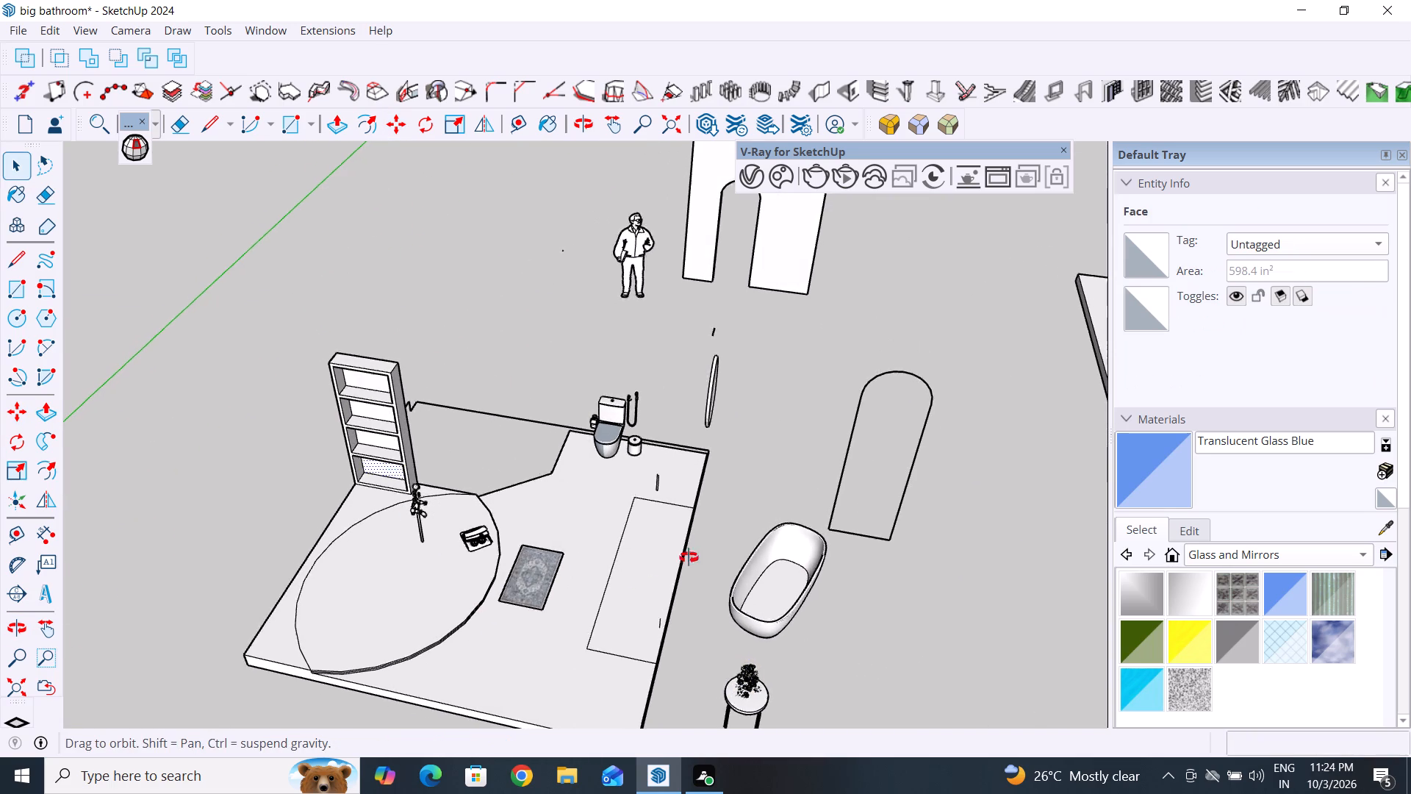
pyautogui.moveTo(689, 557); pyautogui.dragTo(1058, 462, button='middle')
pyautogui.moveTo(839, 592); pyautogui.dragTo(970, 667, button='middle')
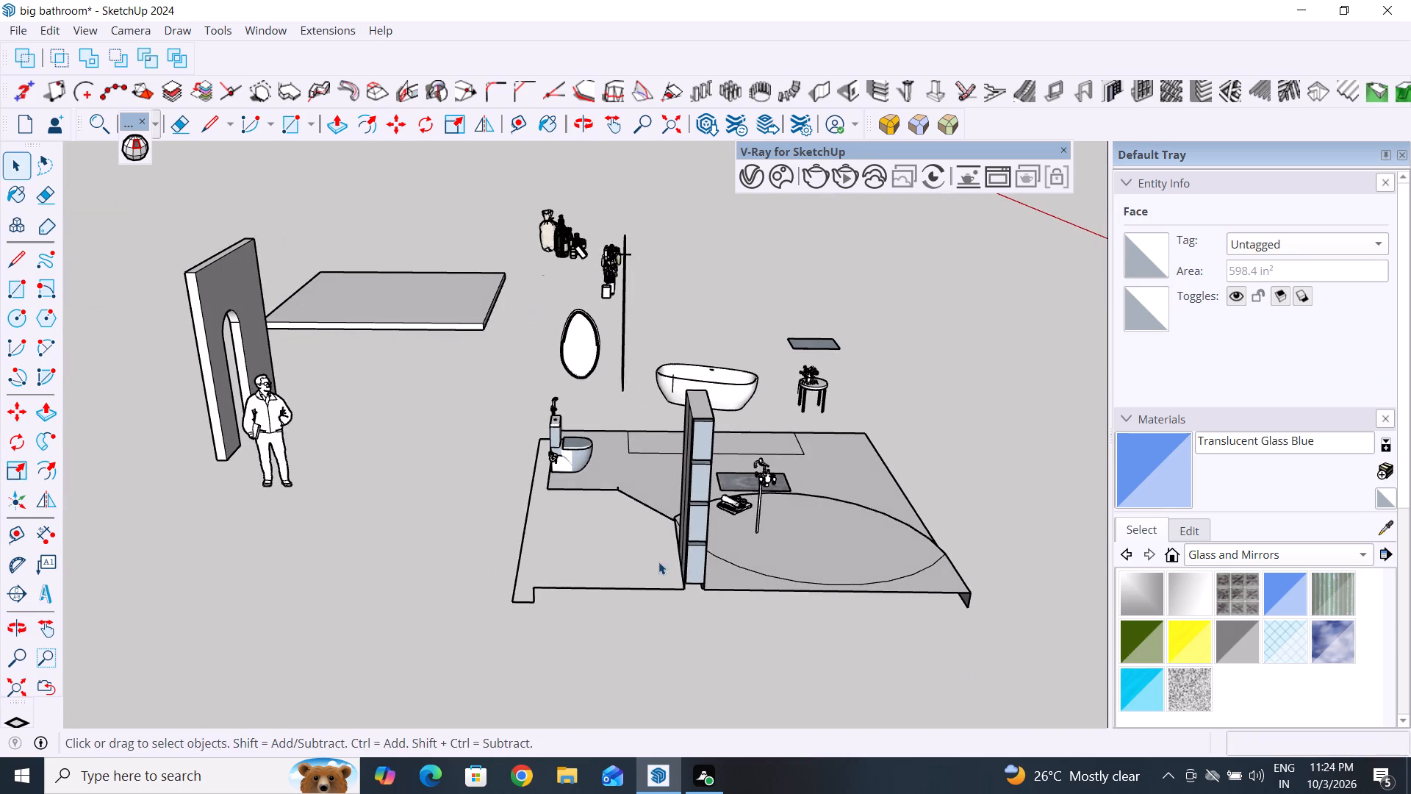
pyautogui.moveTo(669, 568); pyautogui.dragTo(396, 483, button='middle')
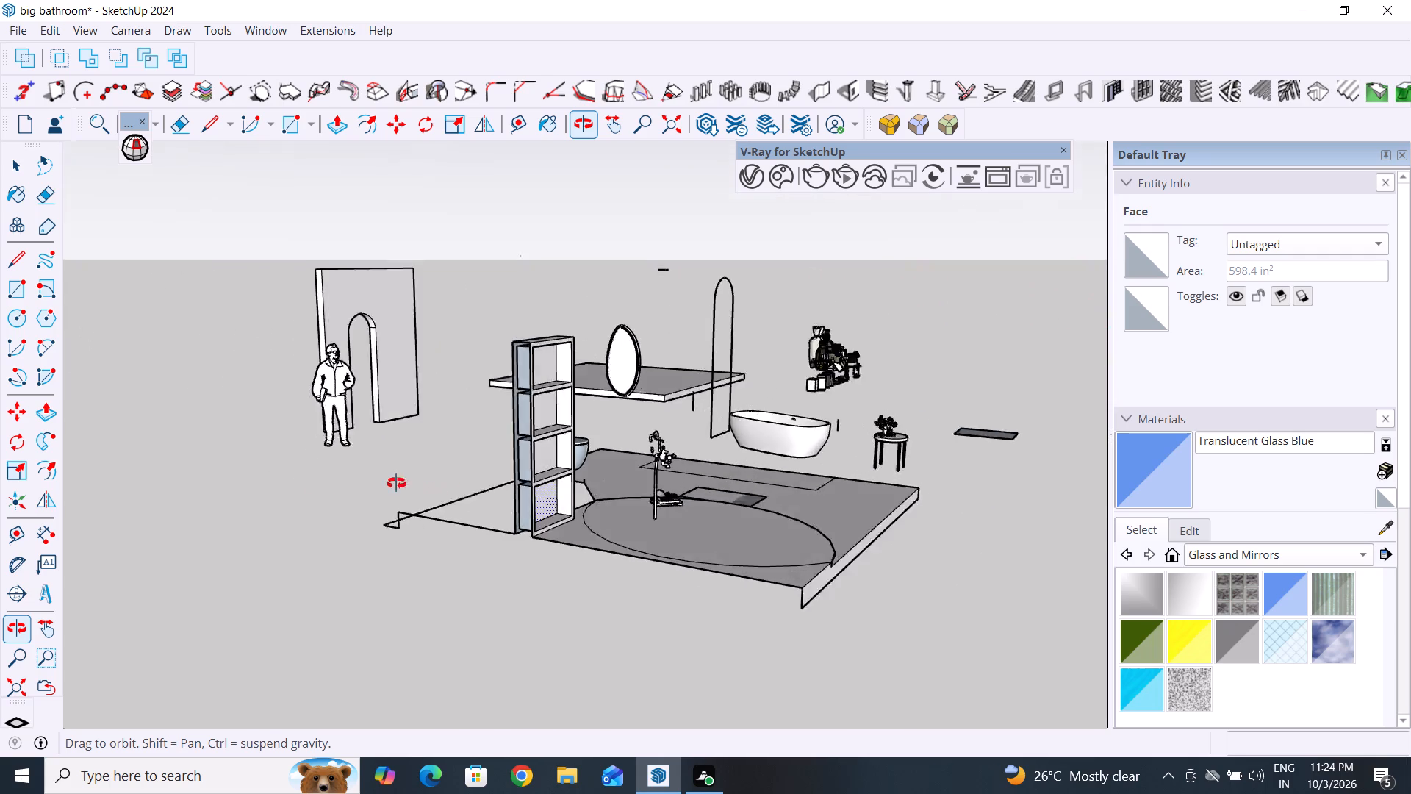
pyautogui.moveTo(396, 483); pyautogui.dragTo(184, 510, button='middle')
pyautogui.moveTo(620, 438); pyautogui.dragTo(590, 456, button='middle')
pyautogui.click(578, 447)
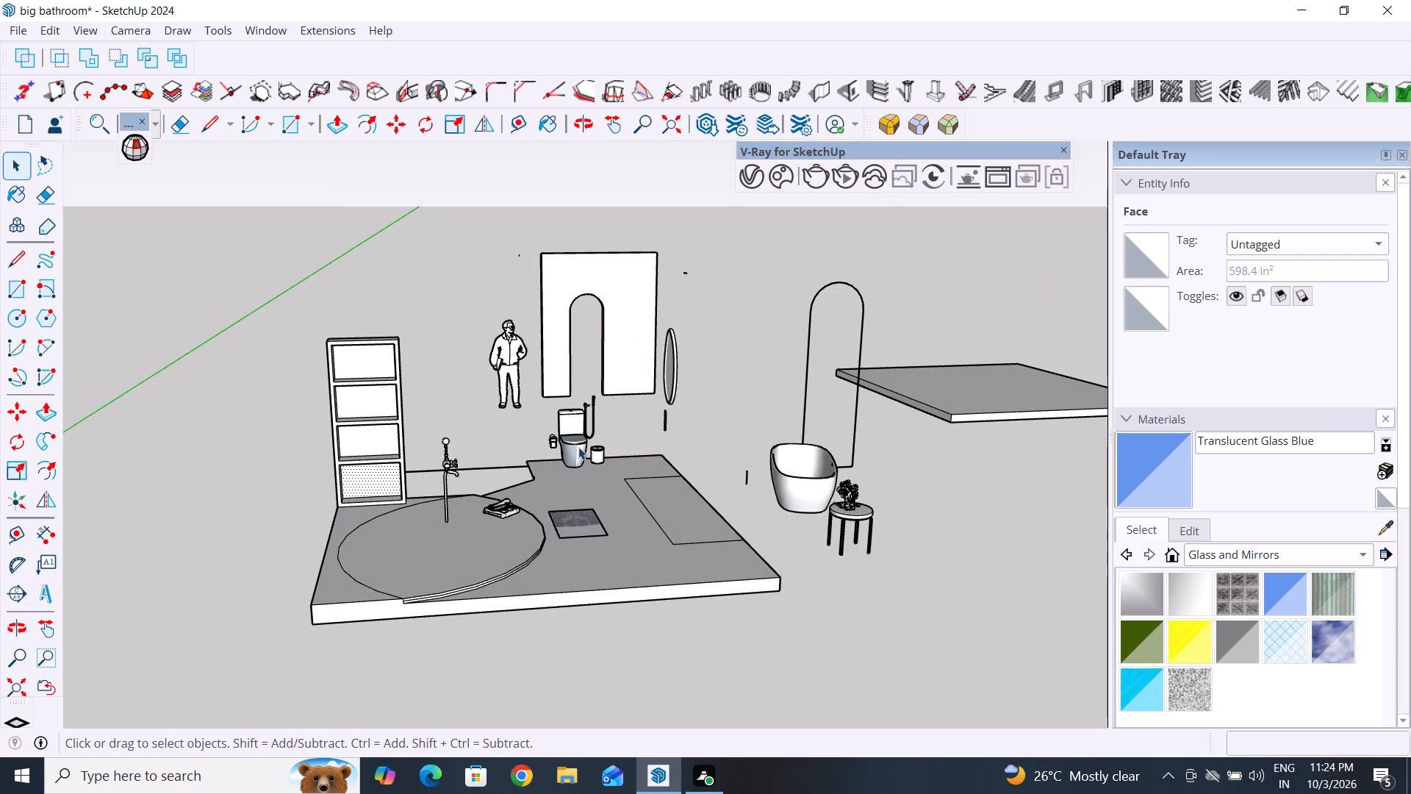
pyautogui.scroll(8, 622, 470)
pyautogui.moveTo(665, 464); pyautogui.dragTo(576, 474, button='middle')
pyautogui.press('m')
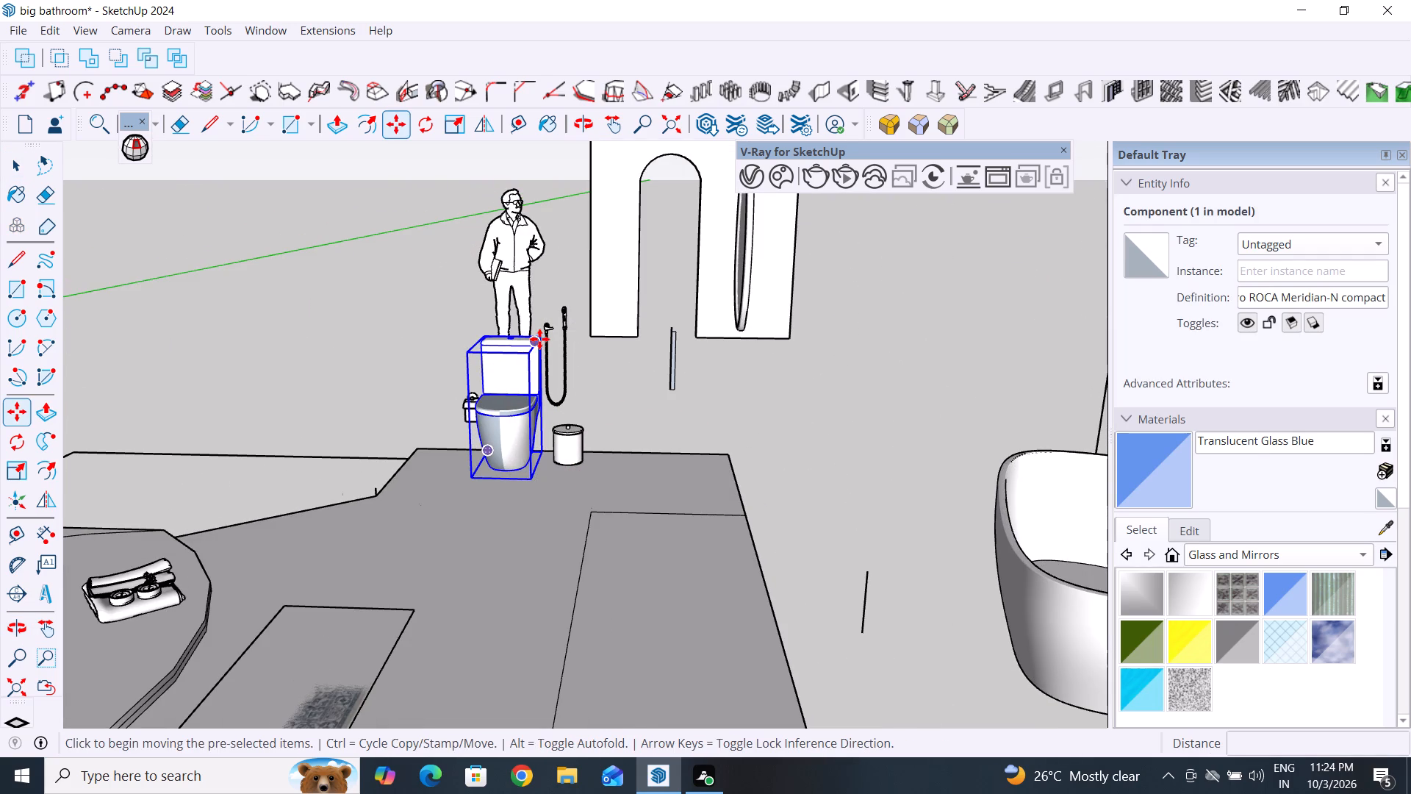
pyautogui.click(539, 339)
pyautogui.click(898, 319)
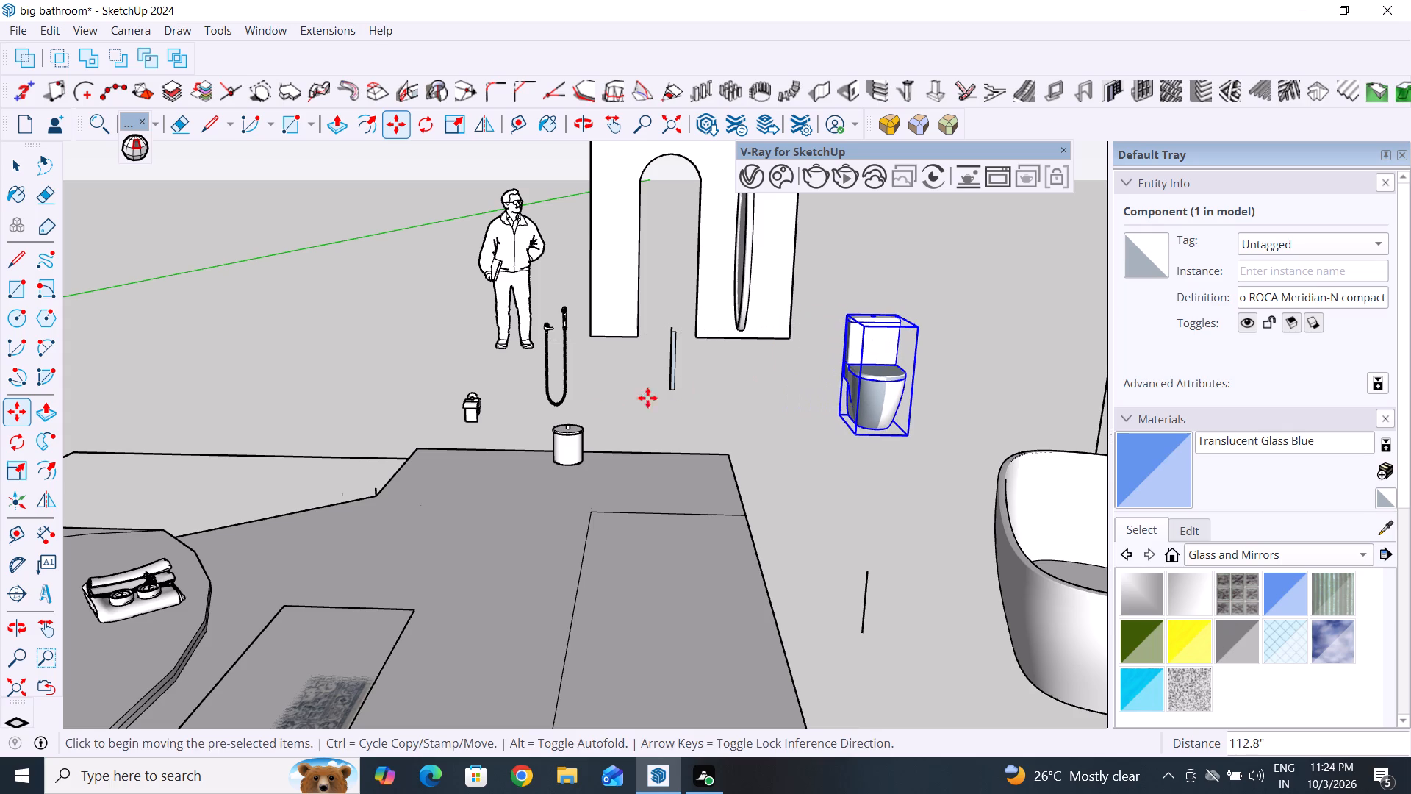
pyautogui.click(15, 165)
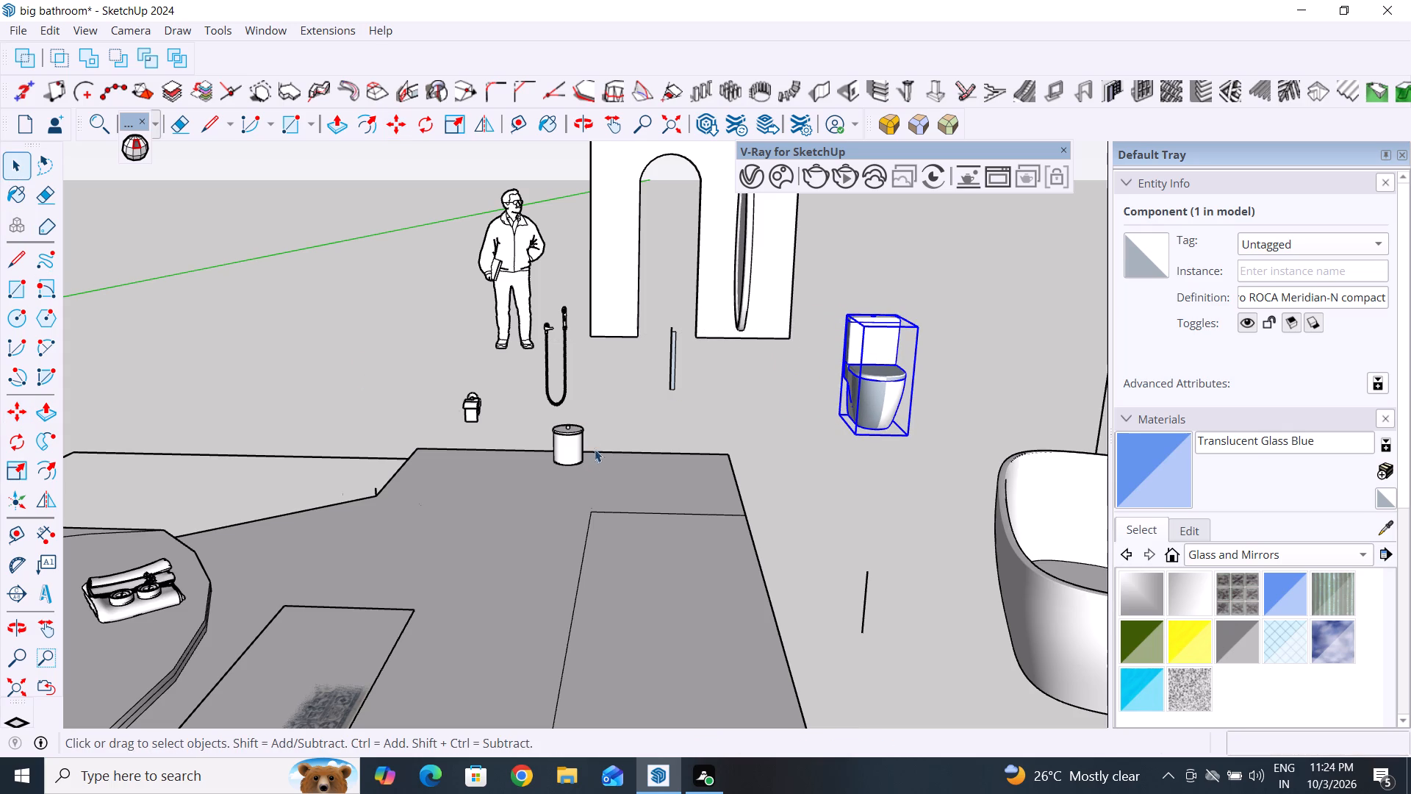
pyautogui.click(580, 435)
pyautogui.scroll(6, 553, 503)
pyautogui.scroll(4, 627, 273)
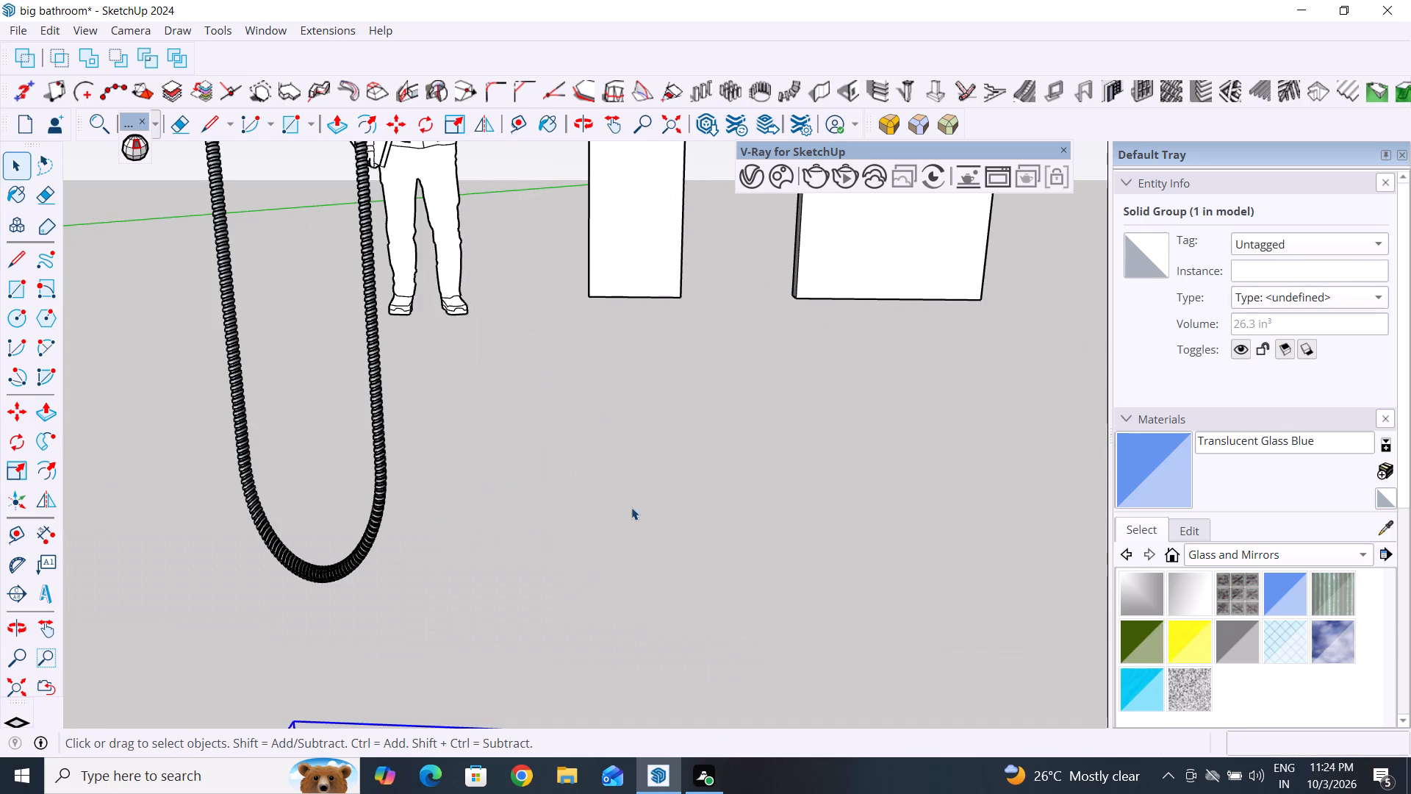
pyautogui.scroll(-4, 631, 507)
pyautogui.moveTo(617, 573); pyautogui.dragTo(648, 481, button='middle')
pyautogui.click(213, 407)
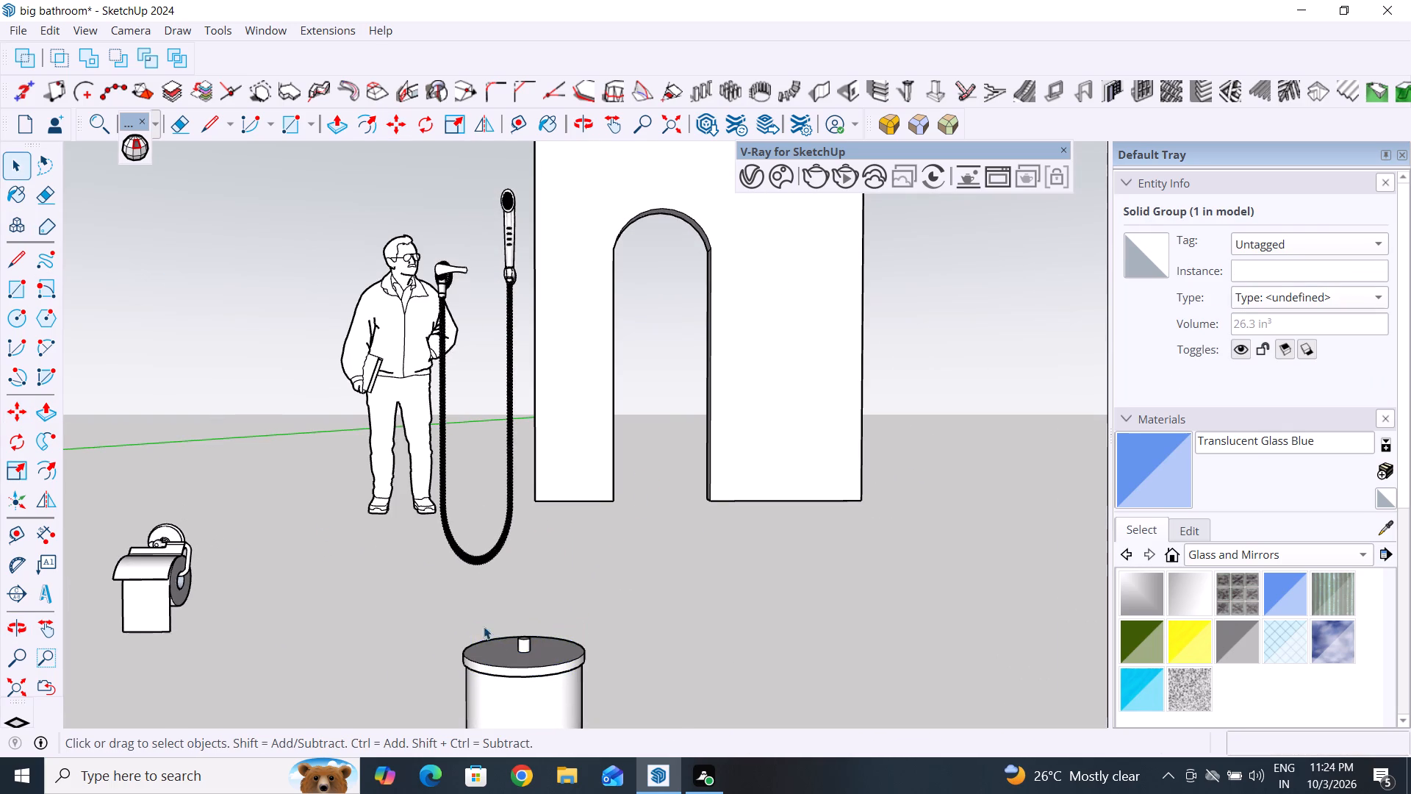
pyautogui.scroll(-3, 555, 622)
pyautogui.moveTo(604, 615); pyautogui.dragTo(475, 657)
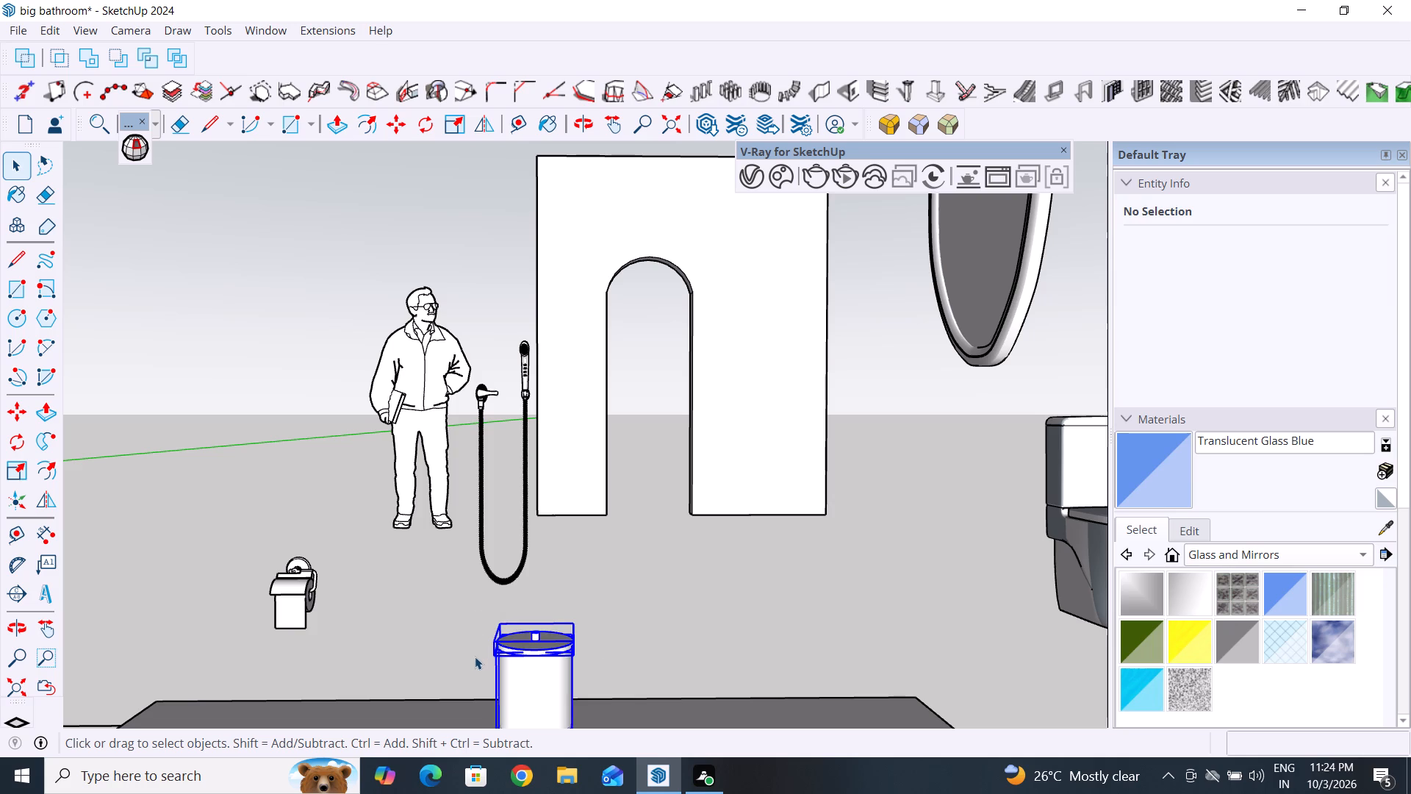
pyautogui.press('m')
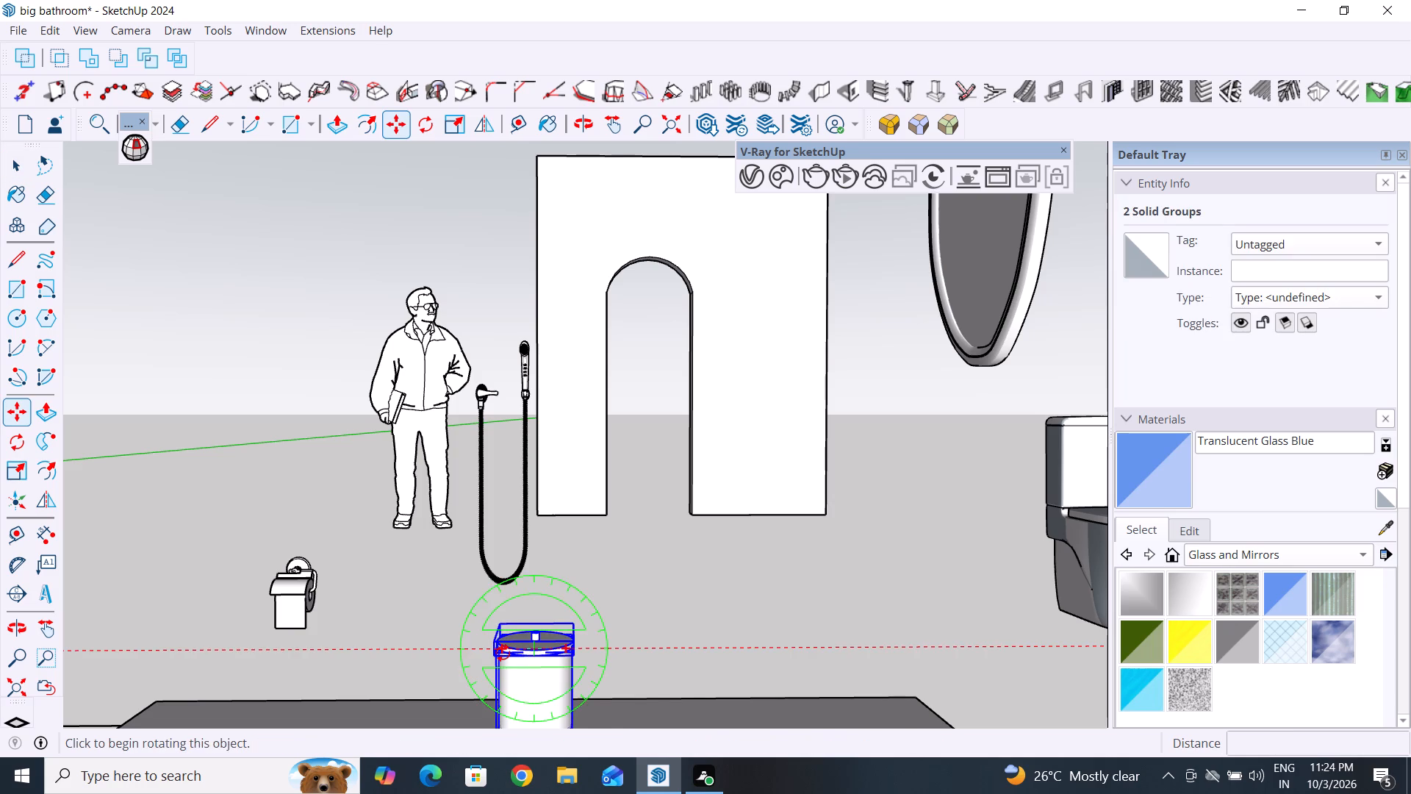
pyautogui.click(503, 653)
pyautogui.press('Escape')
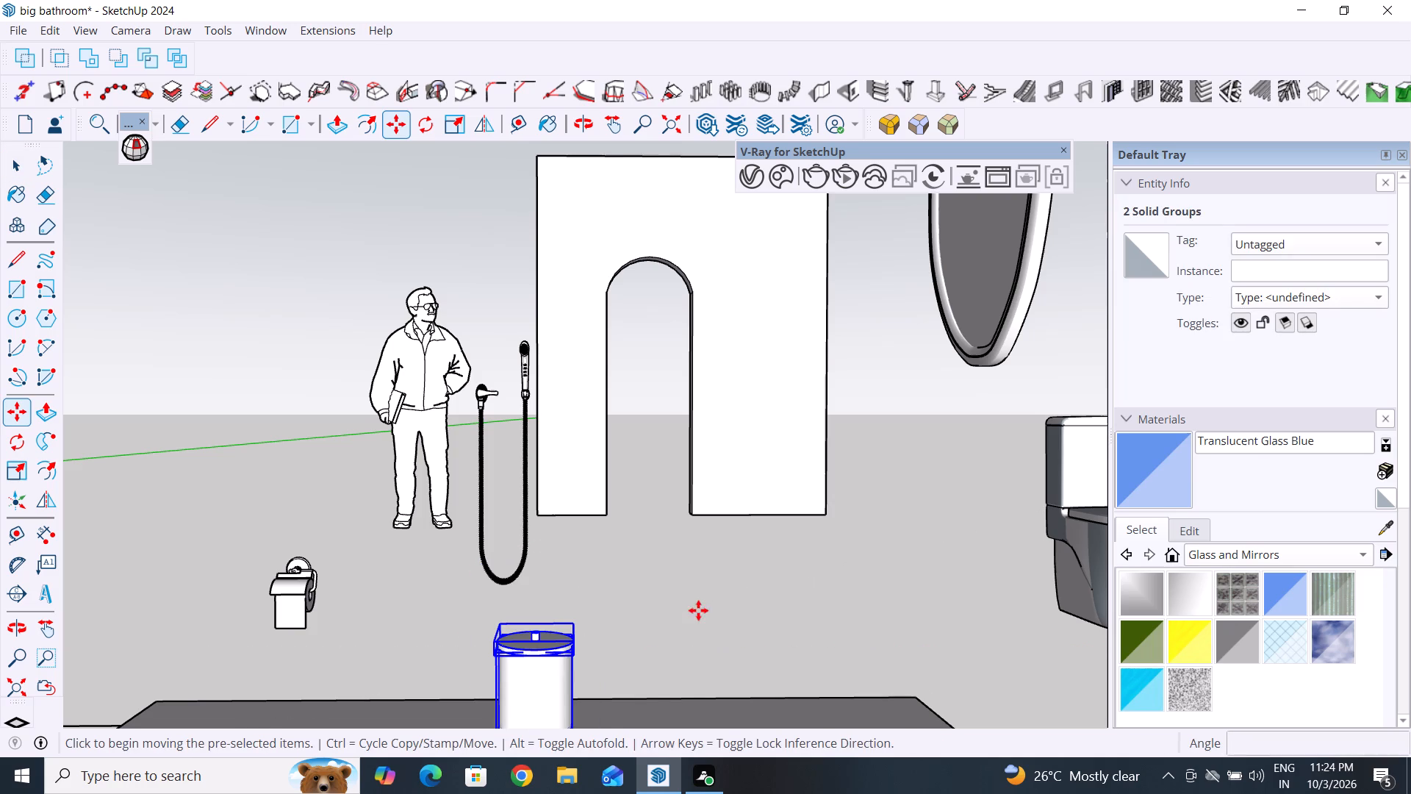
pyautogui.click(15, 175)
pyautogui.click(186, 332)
# Move the waste bin together with its lid 44.5" toward the slab corner nearest the relocated toilet.
pyautogui.scroll(-4, 592, 545)
pyautogui.scroll(9, 542, 708)
pyautogui.moveTo(635, 505); pyautogui.dragTo(597, 525)
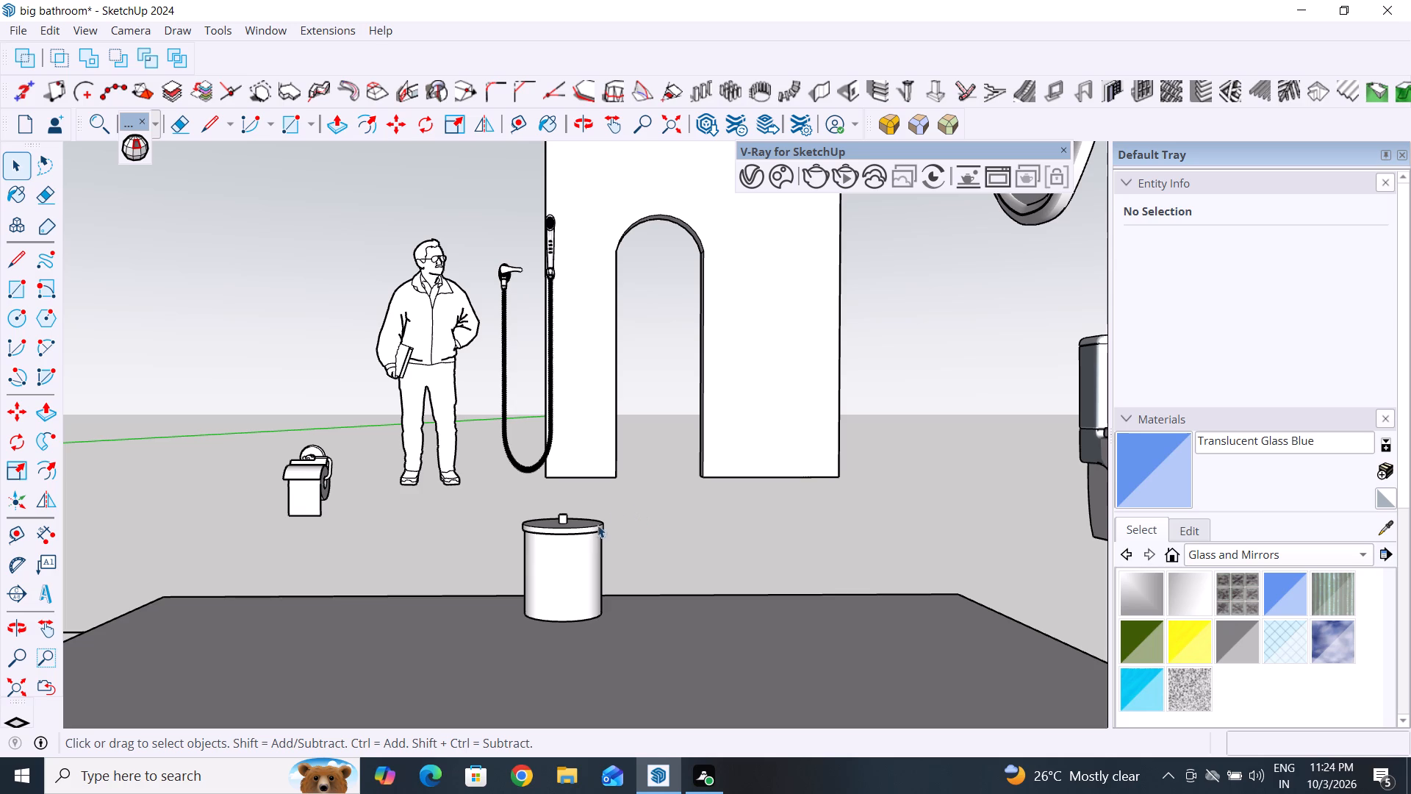
pyautogui.moveTo(597, 525); pyautogui.dragTo(509, 565)
pyautogui.press('m')
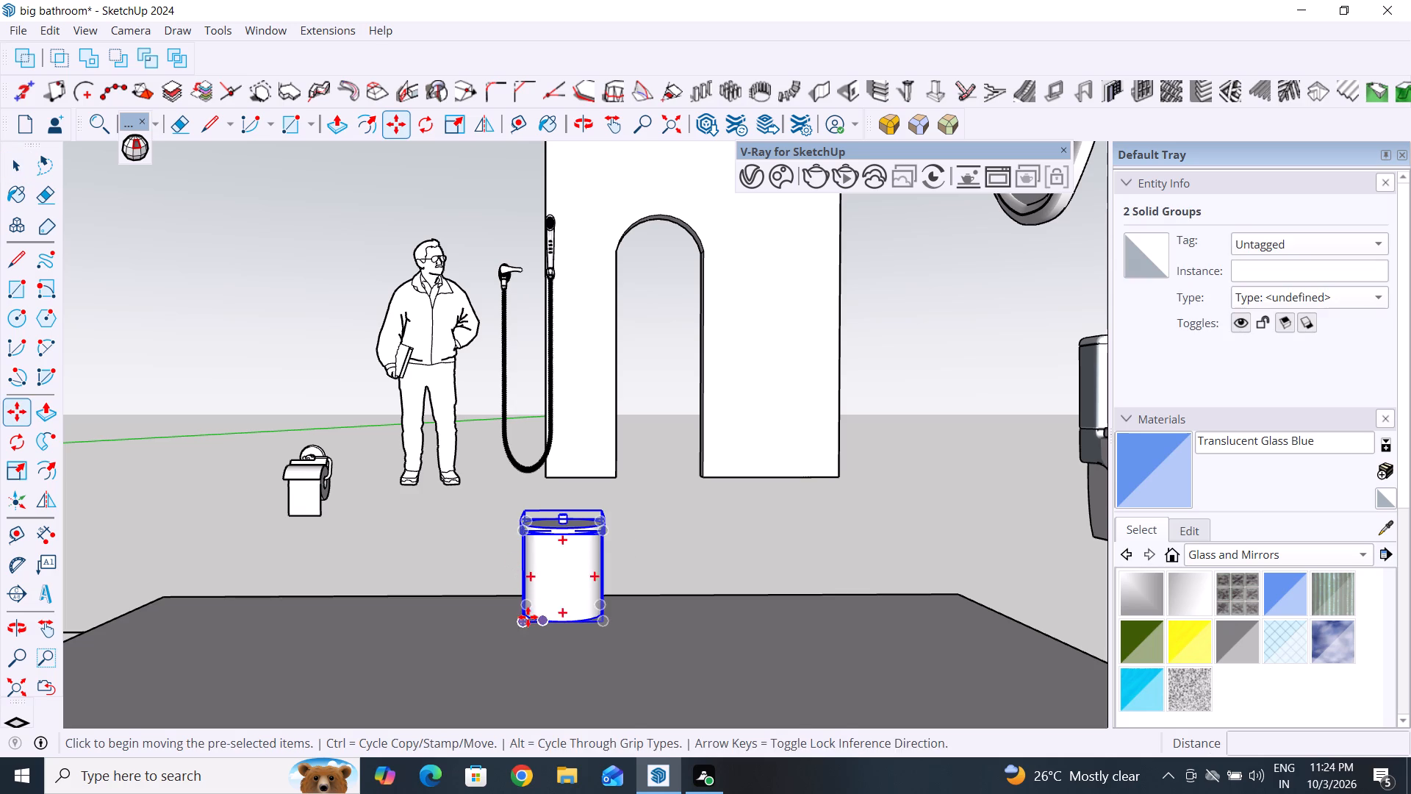
pyautogui.click(518, 612)
pyautogui.click(986, 493)
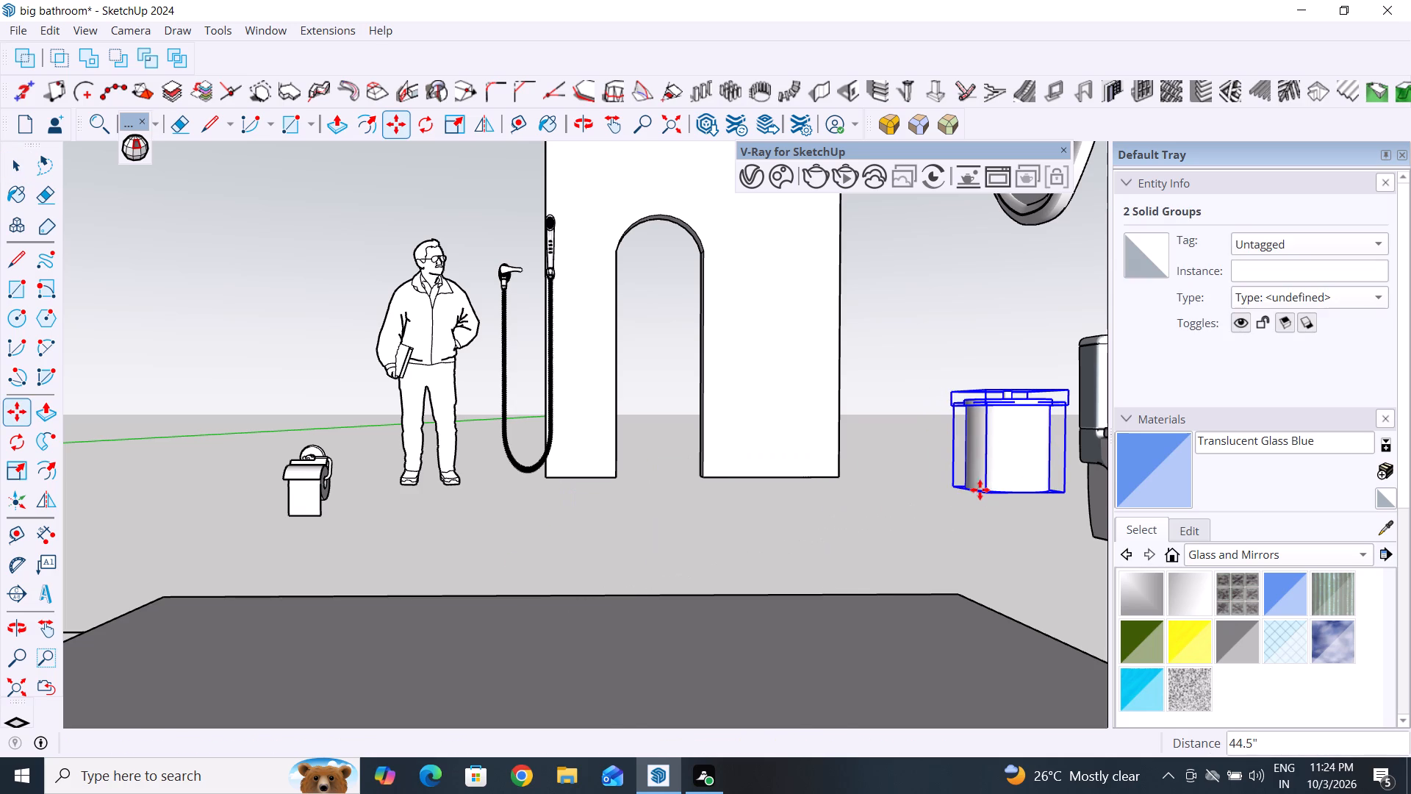
# Move the oval mirror 103.2" away from the slab, onto the empty ground between the slab's toilet end and the arched partition wall.
pyautogui.scroll(-10, 687, 418)
pyautogui.moveTo(687, 418); pyautogui.dragTo(650, 569, button='middle')
pyautogui.scroll(2, 797, 532)
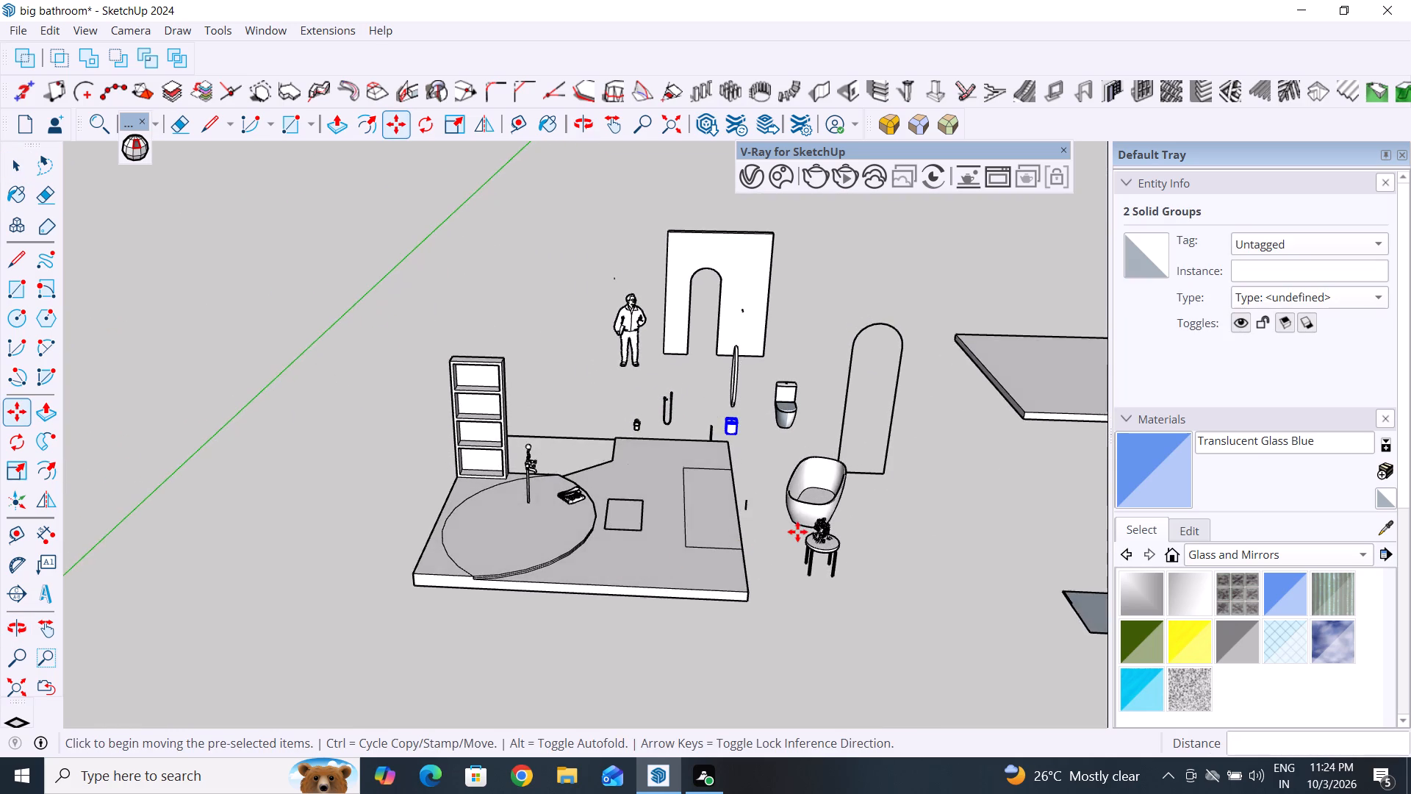
pyautogui.scroll(3, 797, 532)
pyautogui.click(18, 163)
pyautogui.click(147, 343)
pyautogui.scroll(4, 227, 403)
pyautogui.click(688, 479)
pyautogui.scroll(-4, 673, 436)
pyautogui.moveTo(698, 483); pyautogui.dragTo(623, 529, button='middle')
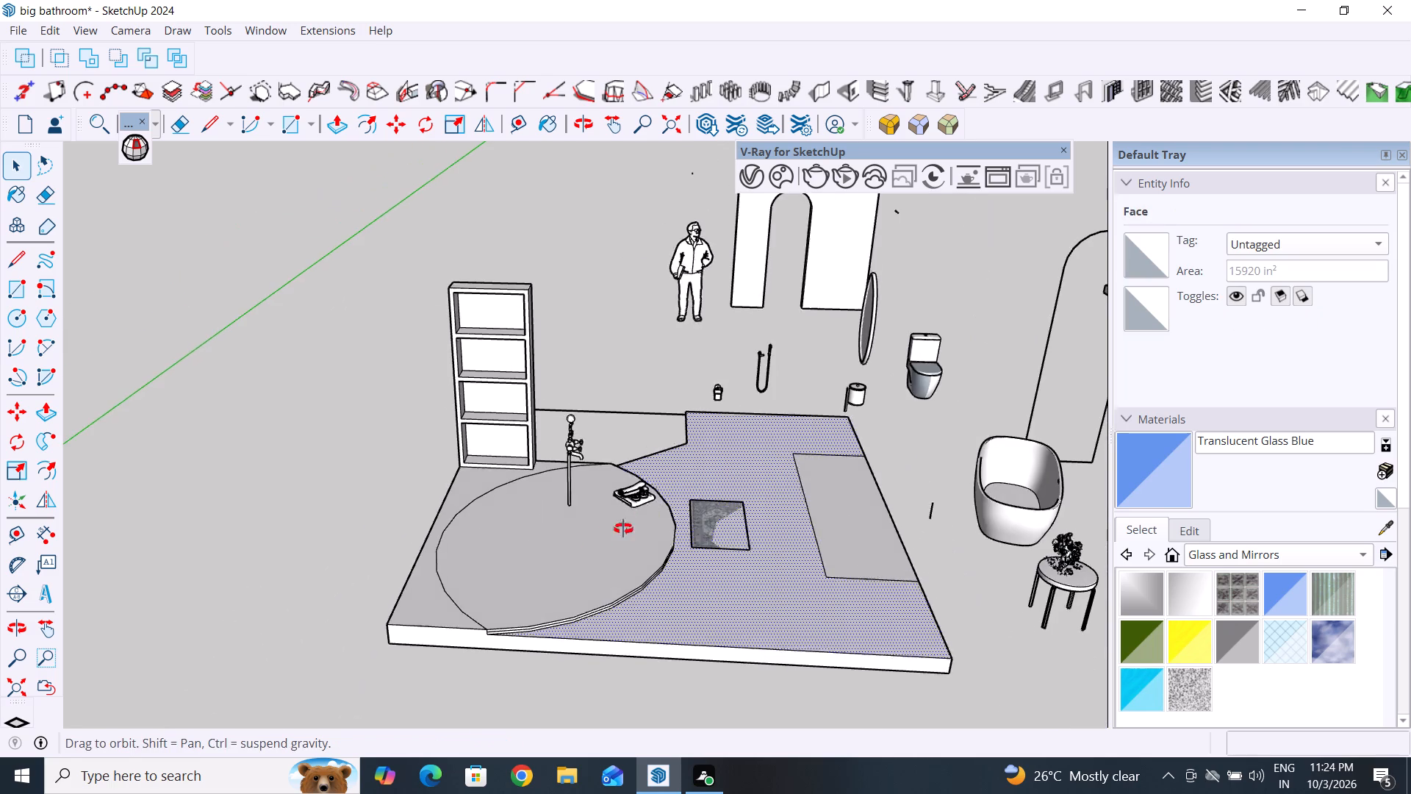
pyautogui.moveTo(623, 529); pyautogui.dragTo(312, 584, button='middle')
pyautogui.scroll(3, 556, 546)
pyautogui.moveTo(608, 537); pyautogui.dragTo(291, 545, button='middle')
pyautogui.moveTo(789, 413); pyautogui.dragTo(477, 301, button='middle')
pyautogui.scroll(-5, 612, 484)
pyautogui.moveTo(606, 540); pyautogui.dragTo(629, 558, button='middle')
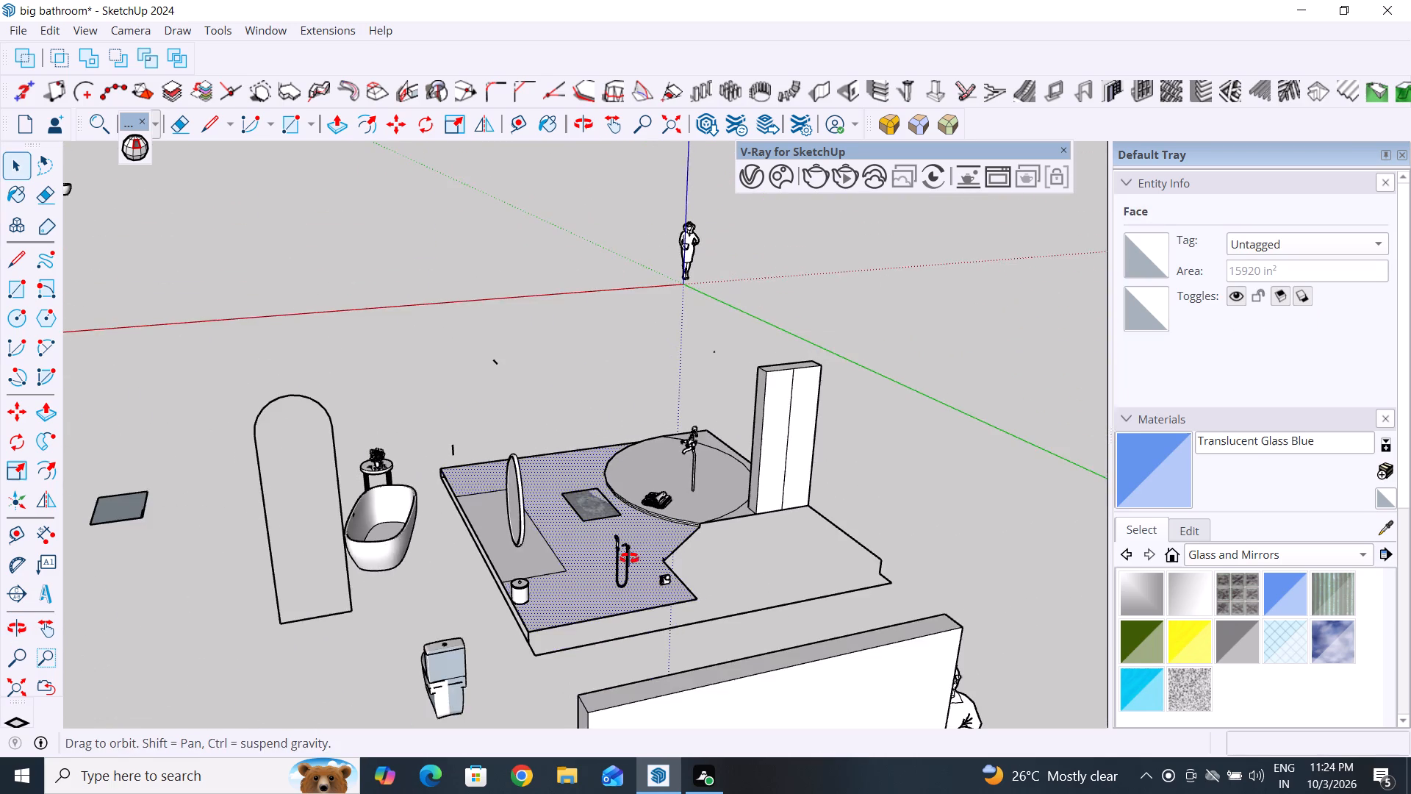
pyautogui.moveTo(629, 558); pyautogui.dragTo(954, 653, button='middle')
pyautogui.scroll(3, 601, 589)
pyautogui.click(598, 523)
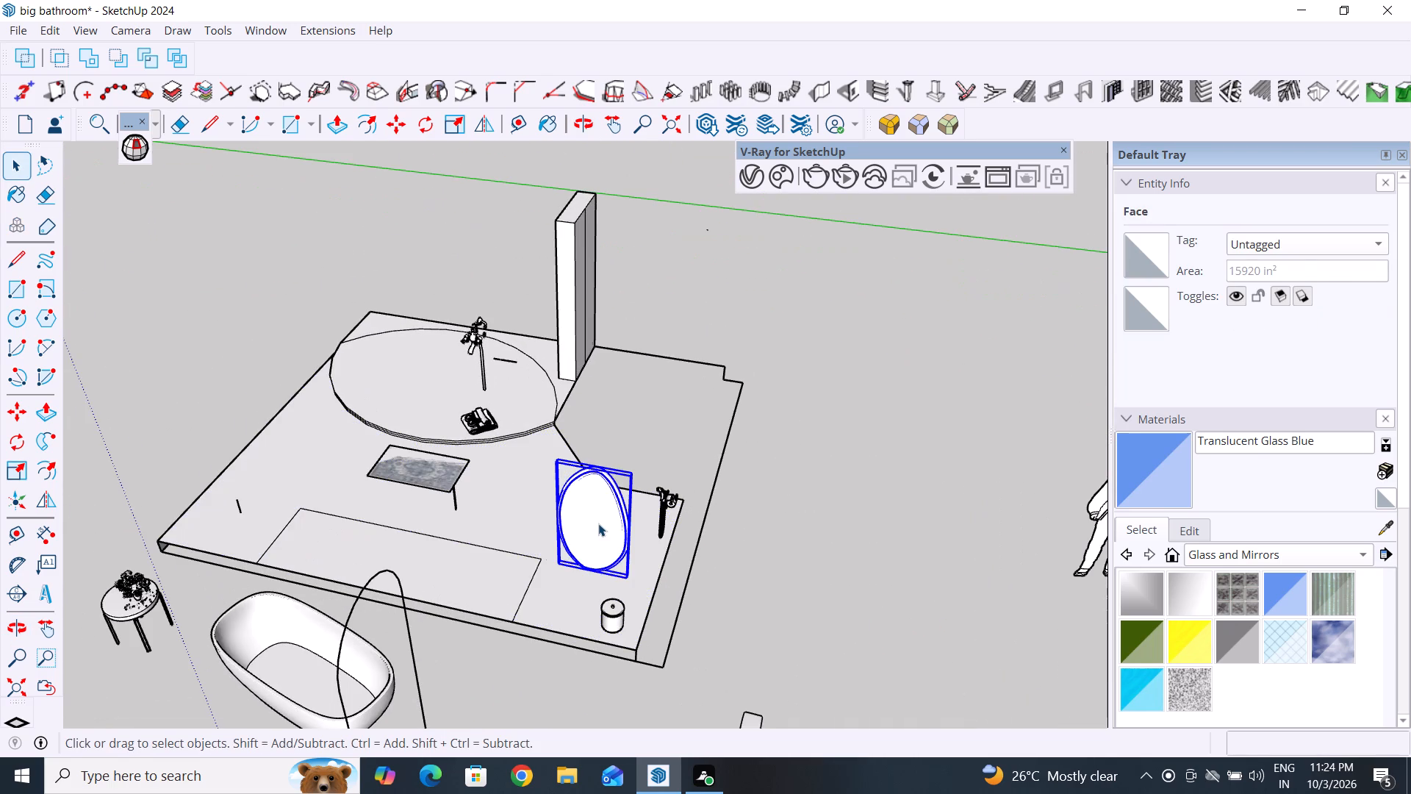
pyautogui.press('m')
pyautogui.click(592, 567)
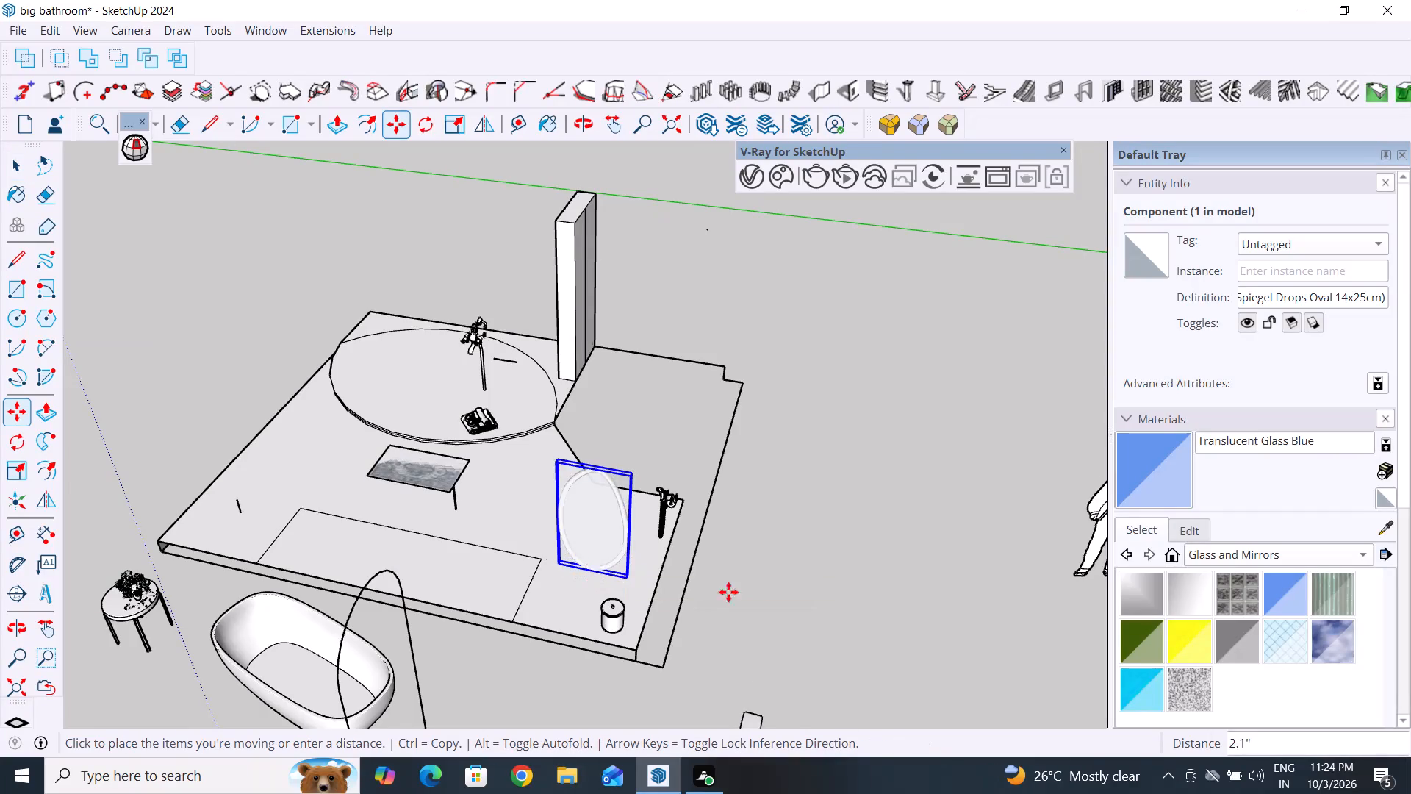
pyautogui.click(914, 632)
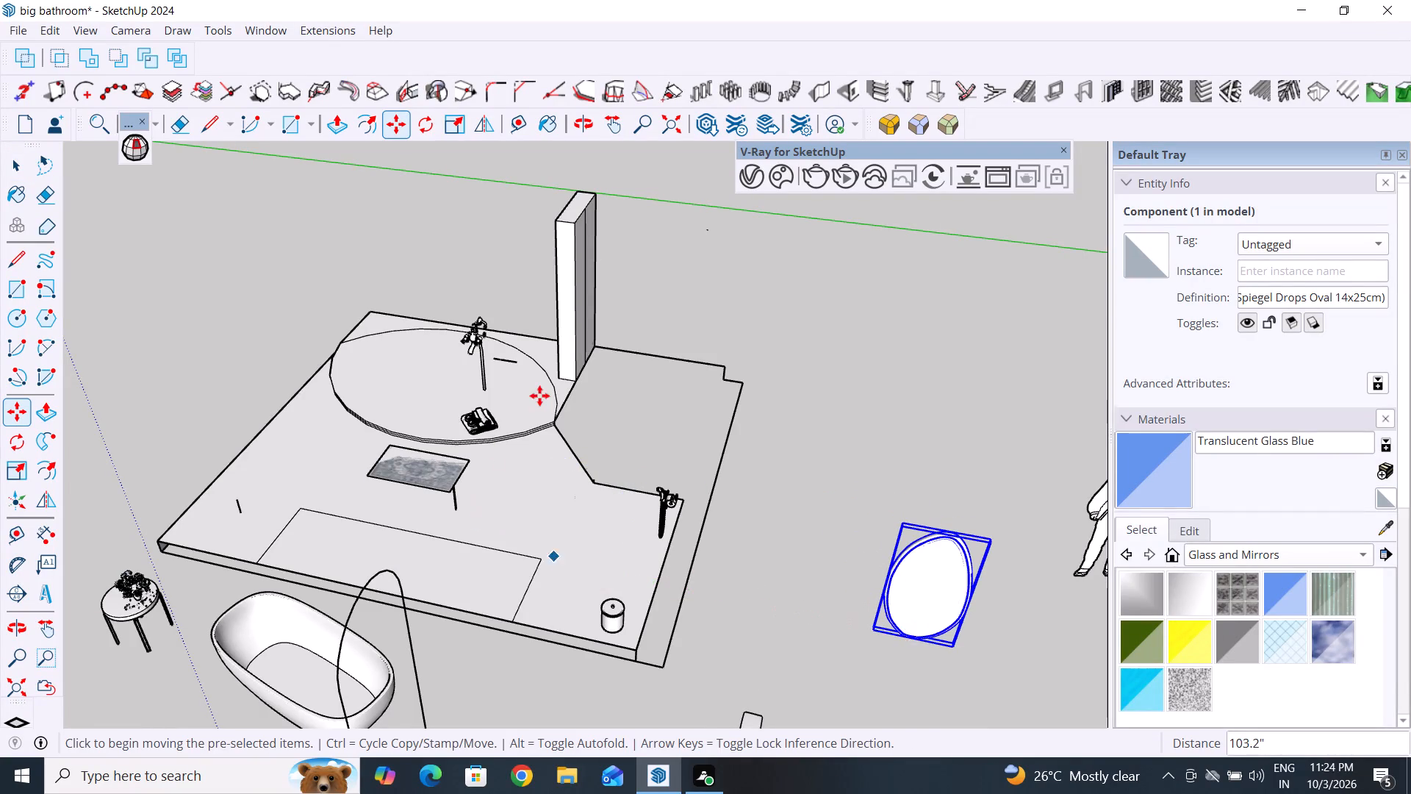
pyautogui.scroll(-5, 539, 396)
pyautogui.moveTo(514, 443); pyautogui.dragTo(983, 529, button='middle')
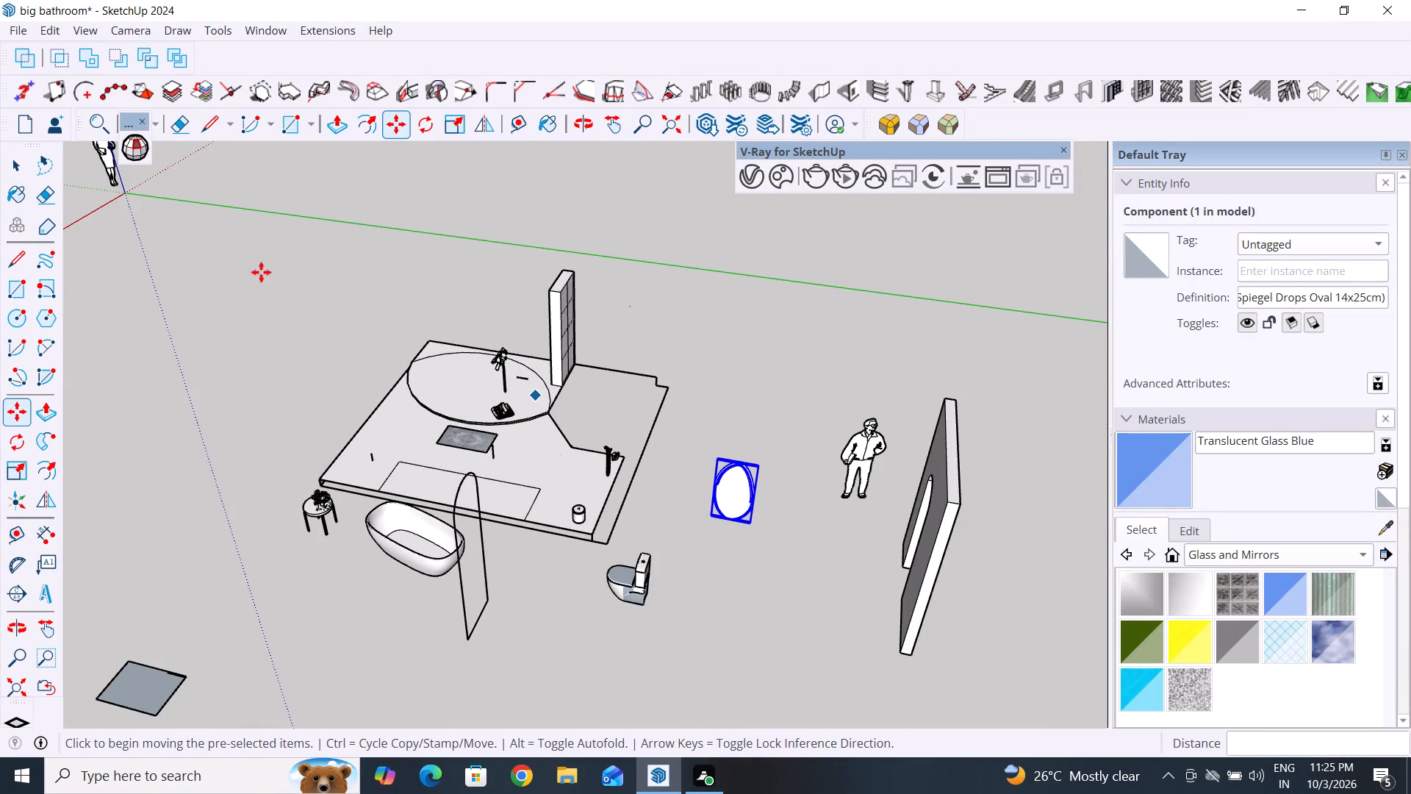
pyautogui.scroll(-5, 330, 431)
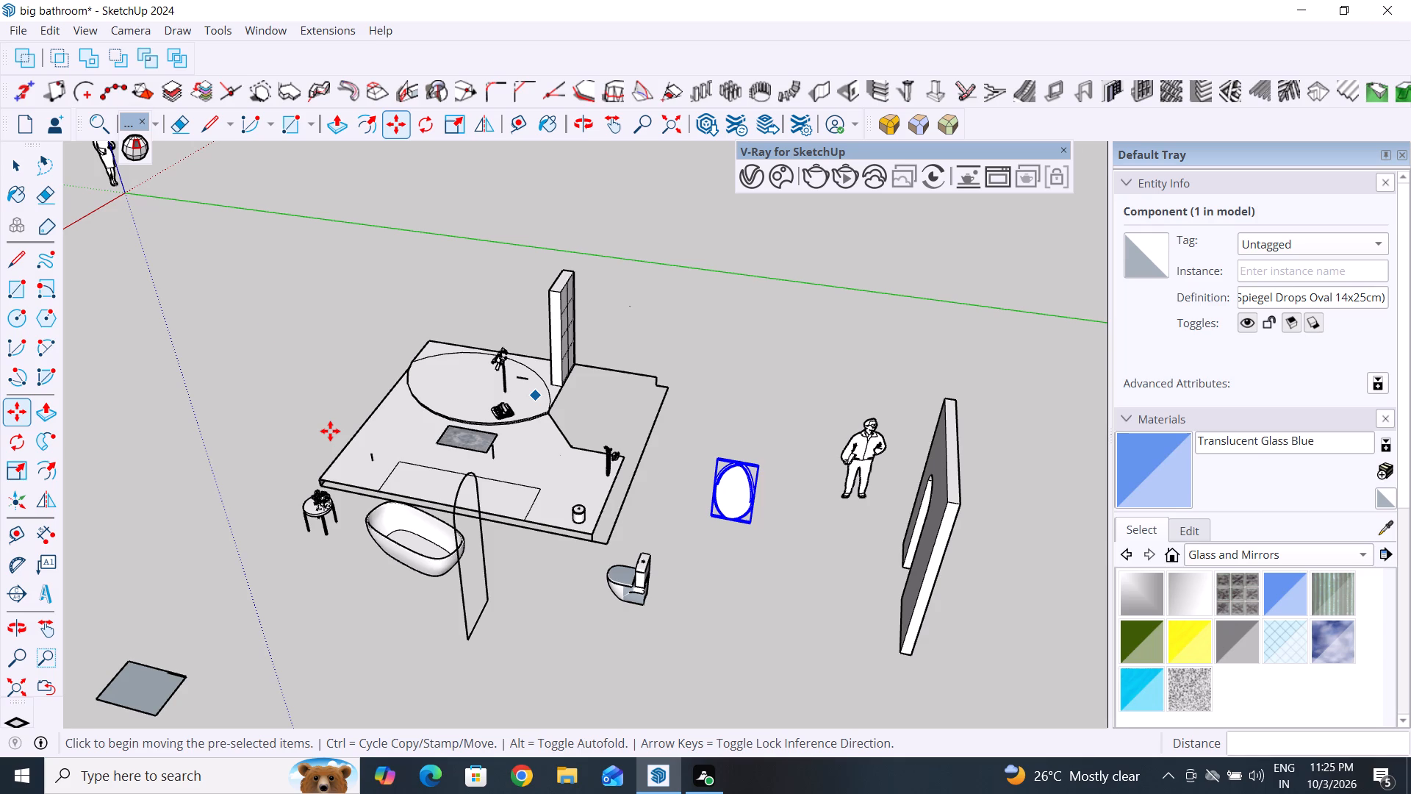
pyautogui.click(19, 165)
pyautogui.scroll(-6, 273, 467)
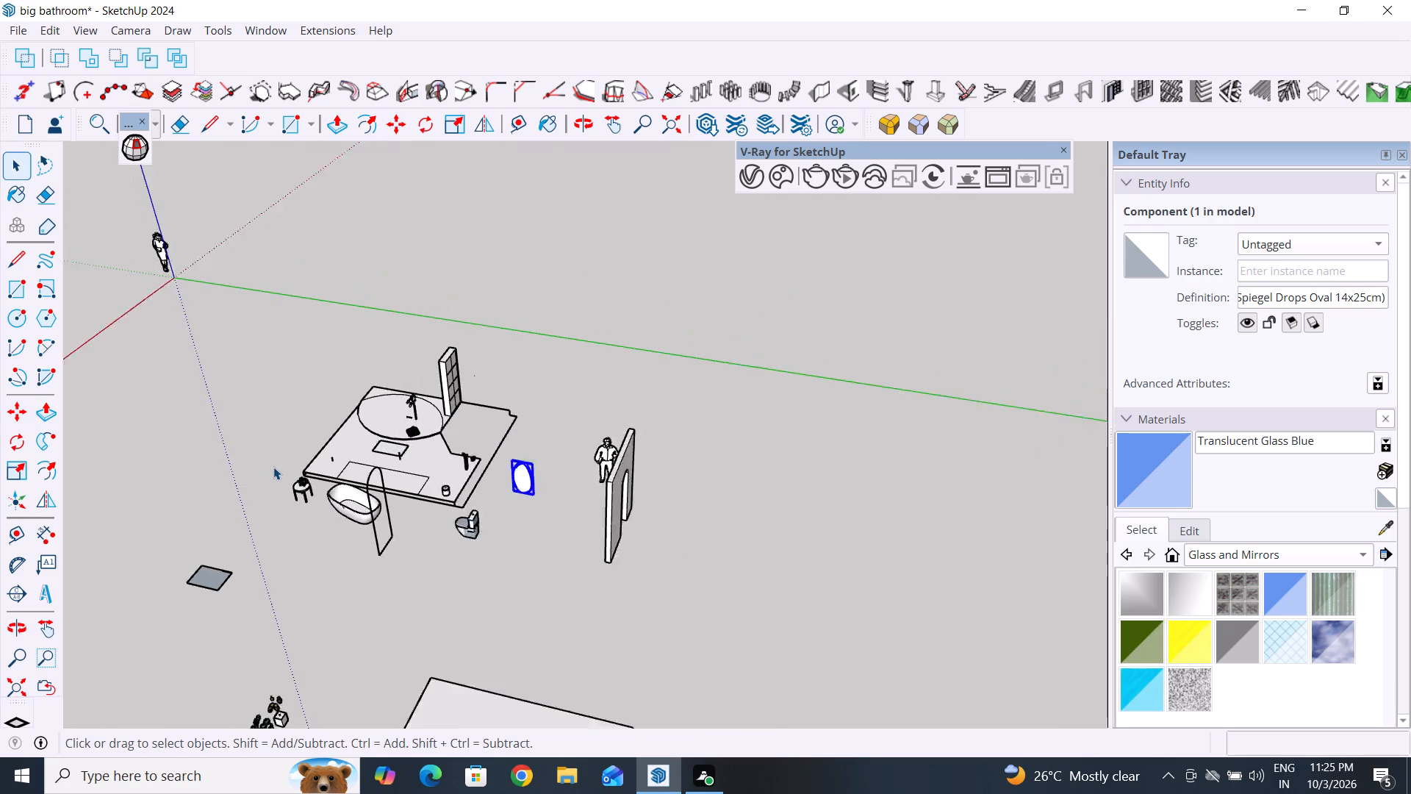
# Examine the floor slab's cut-out edges where the missing corner meets the shower circle and the tall shelf unit.
pyautogui.moveTo(284, 475); pyautogui.dragTo(913, 504, button='middle')
pyautogui.scroll(-4, 595, 436)
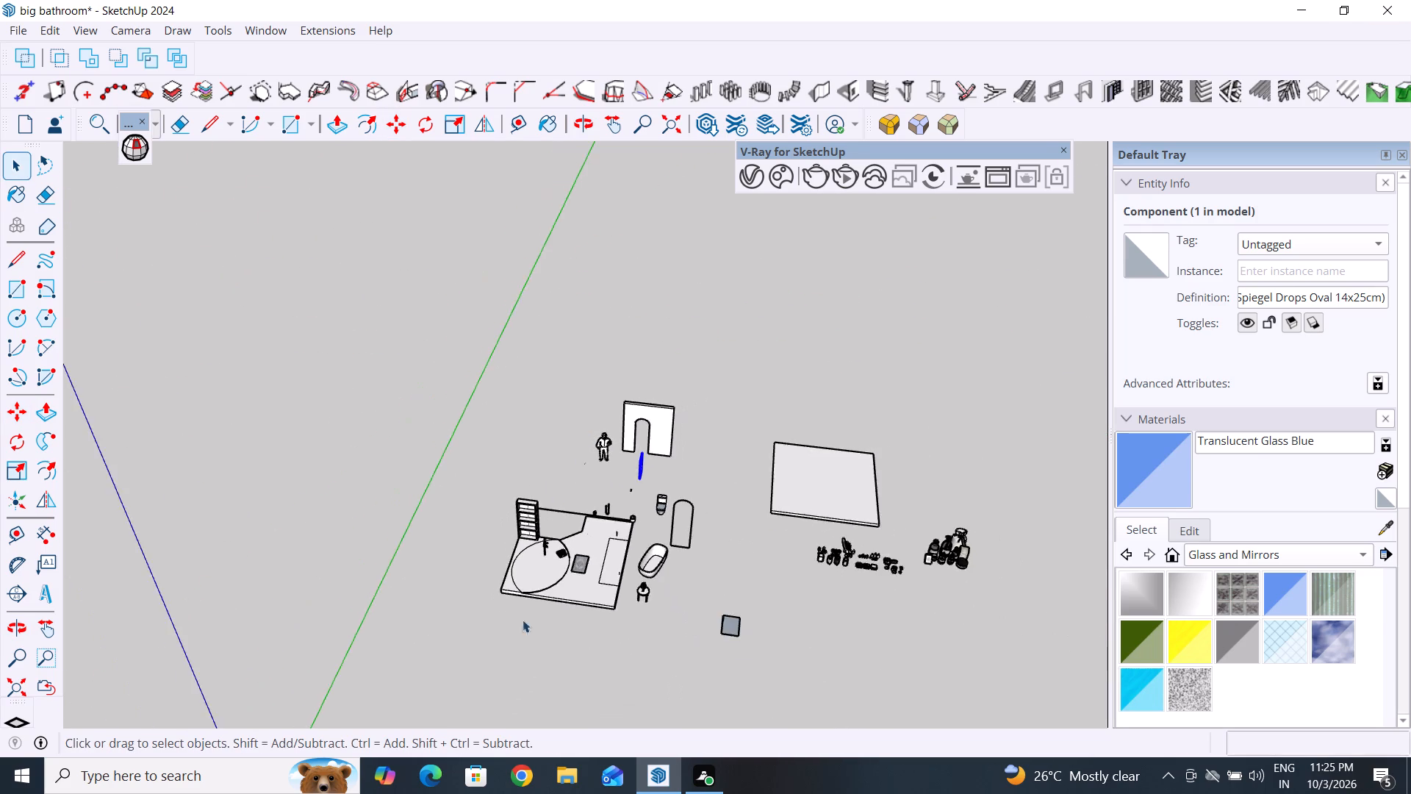
pyautogui.scroll(4, 491, 687)
pyautogui.scroll(4, 576, 526)
pyautogui.moveTo(585, 529); pyautogui.dragTo(625, 576, button='middle')
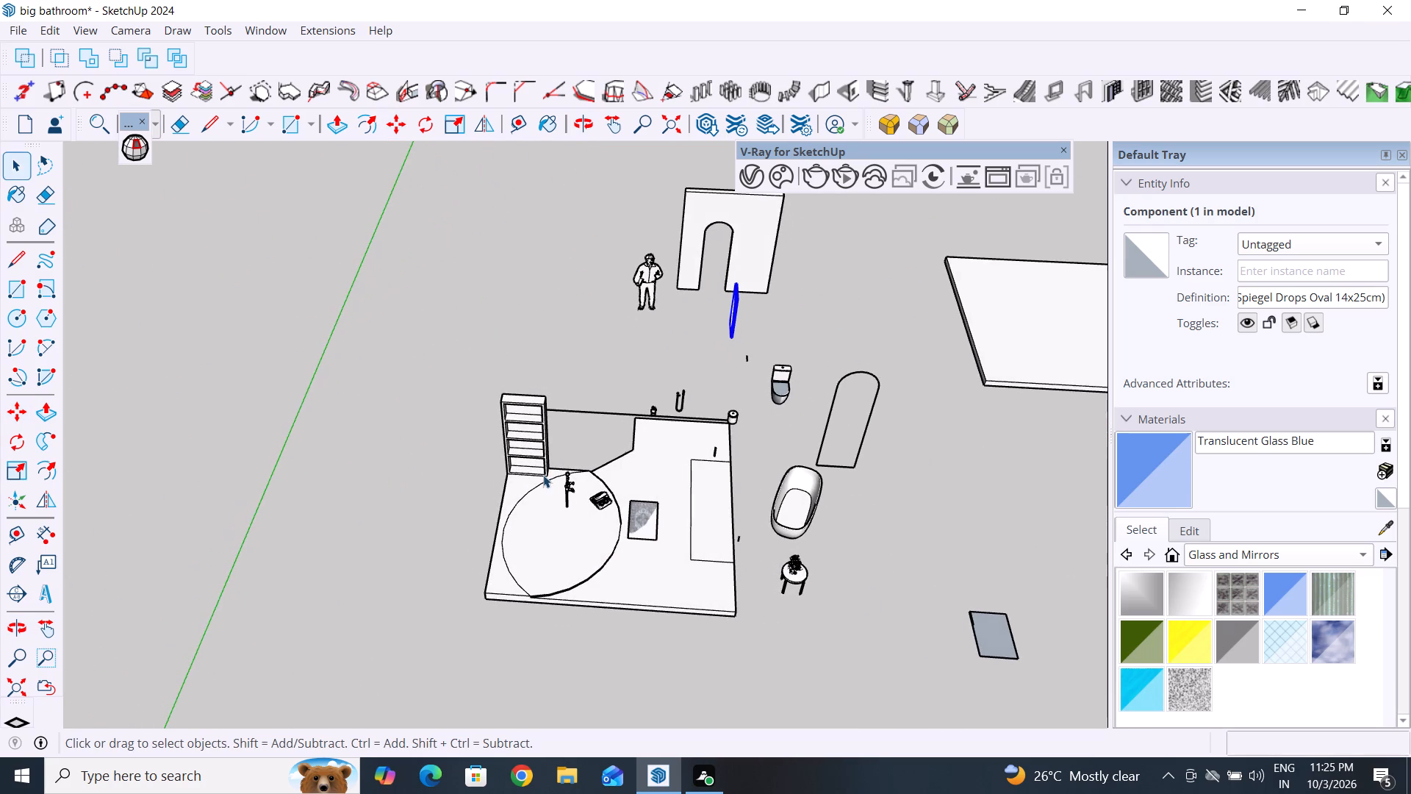
pyautogui.scroll(4, 674, 519)
pyautogui.moveTo(706, 524); pyautogui.dragTo(288, 554, button='middle')
pyautogui.moveTo(683, 478); pyautogui.dragTo(235, 558, button='middle')
pyautogui.scroll(5, 717, 431)
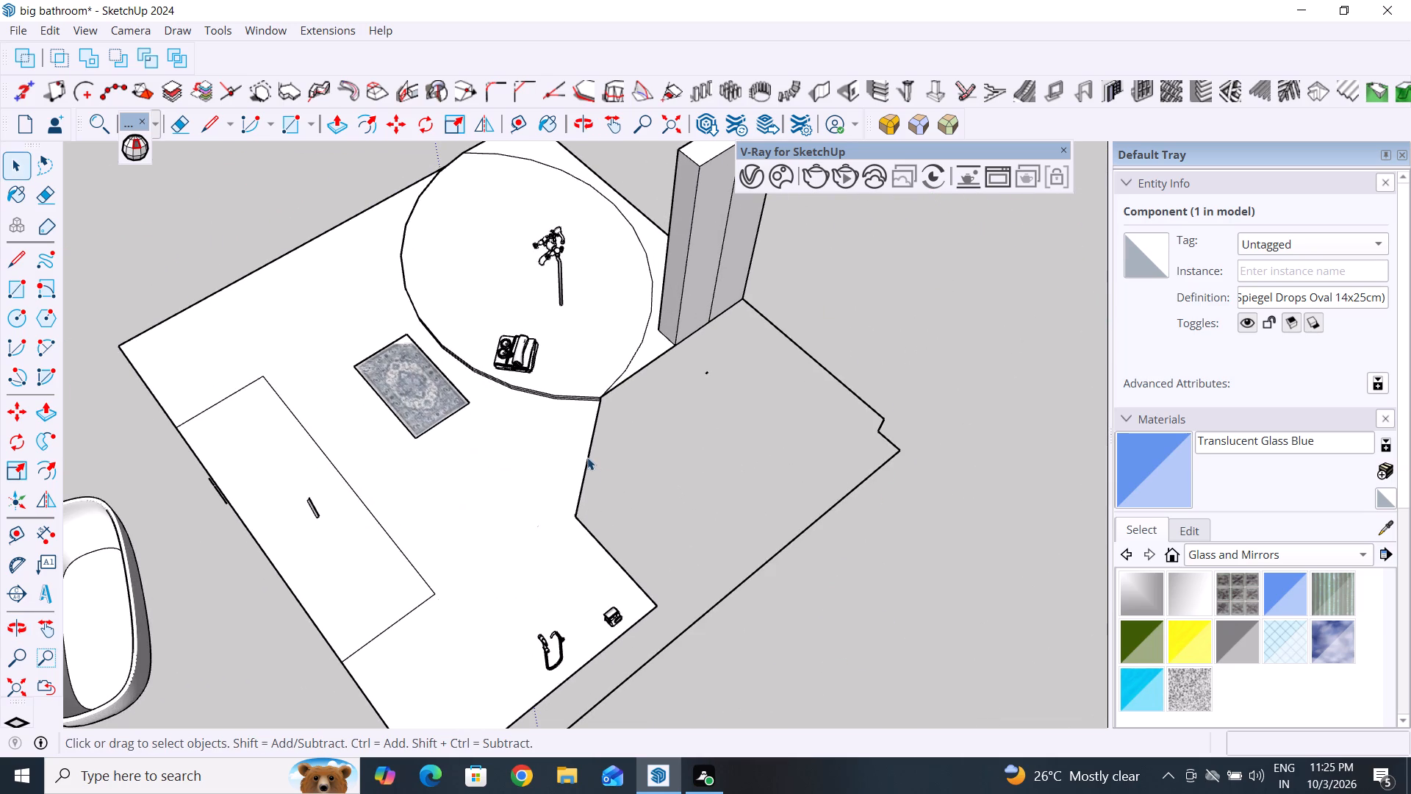
pyautogui.click(588, 459)
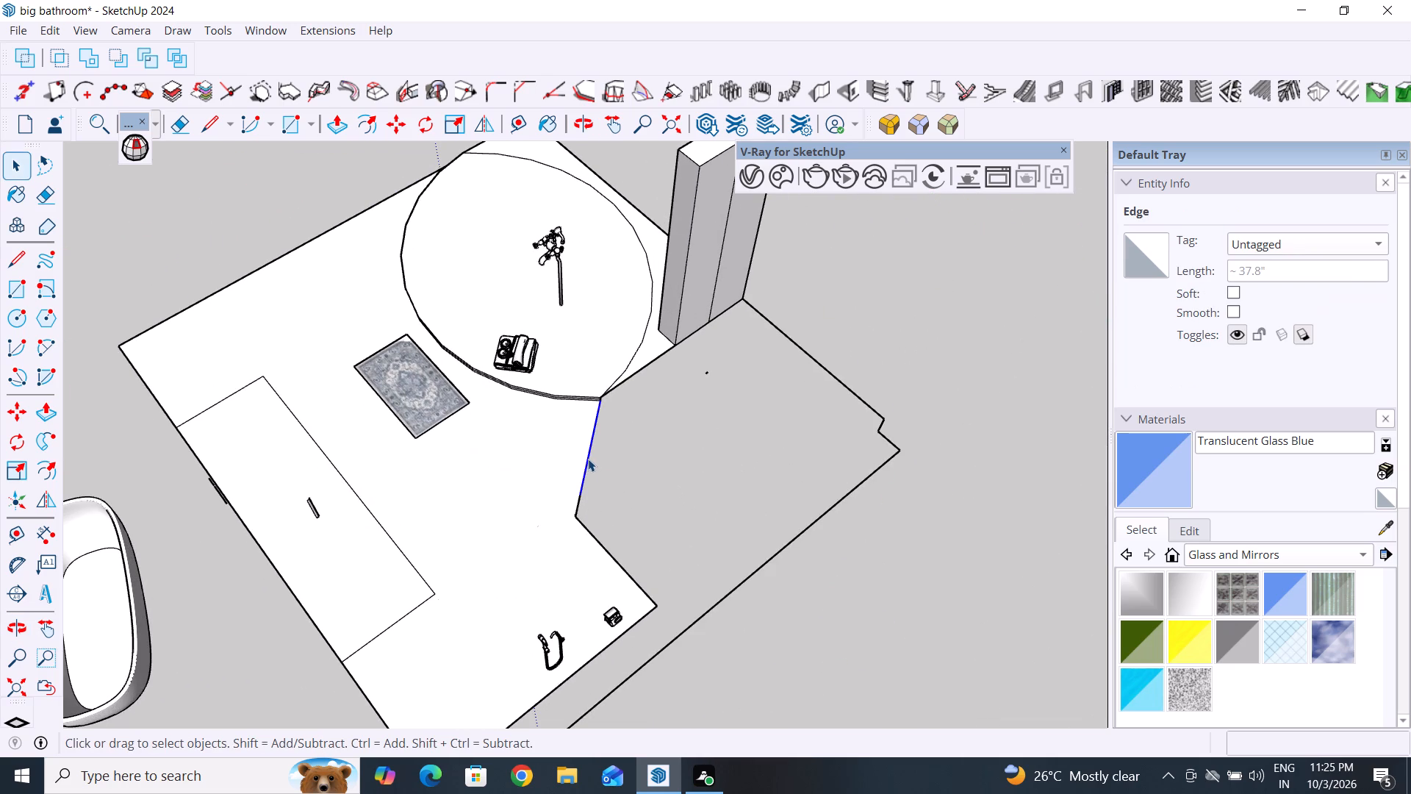
pyautogui.scroll(1, 802, 478)
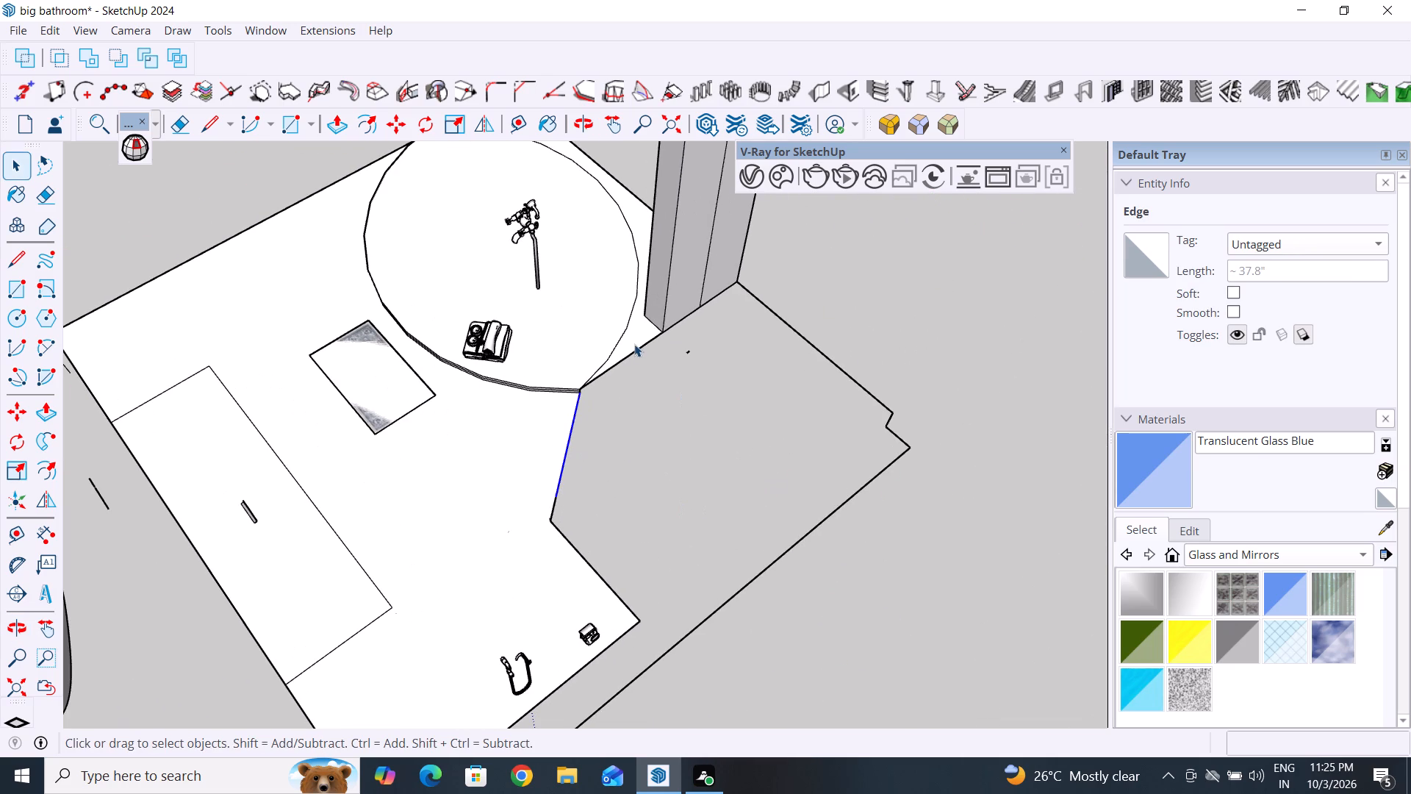
pyautogui.click(639, 350)
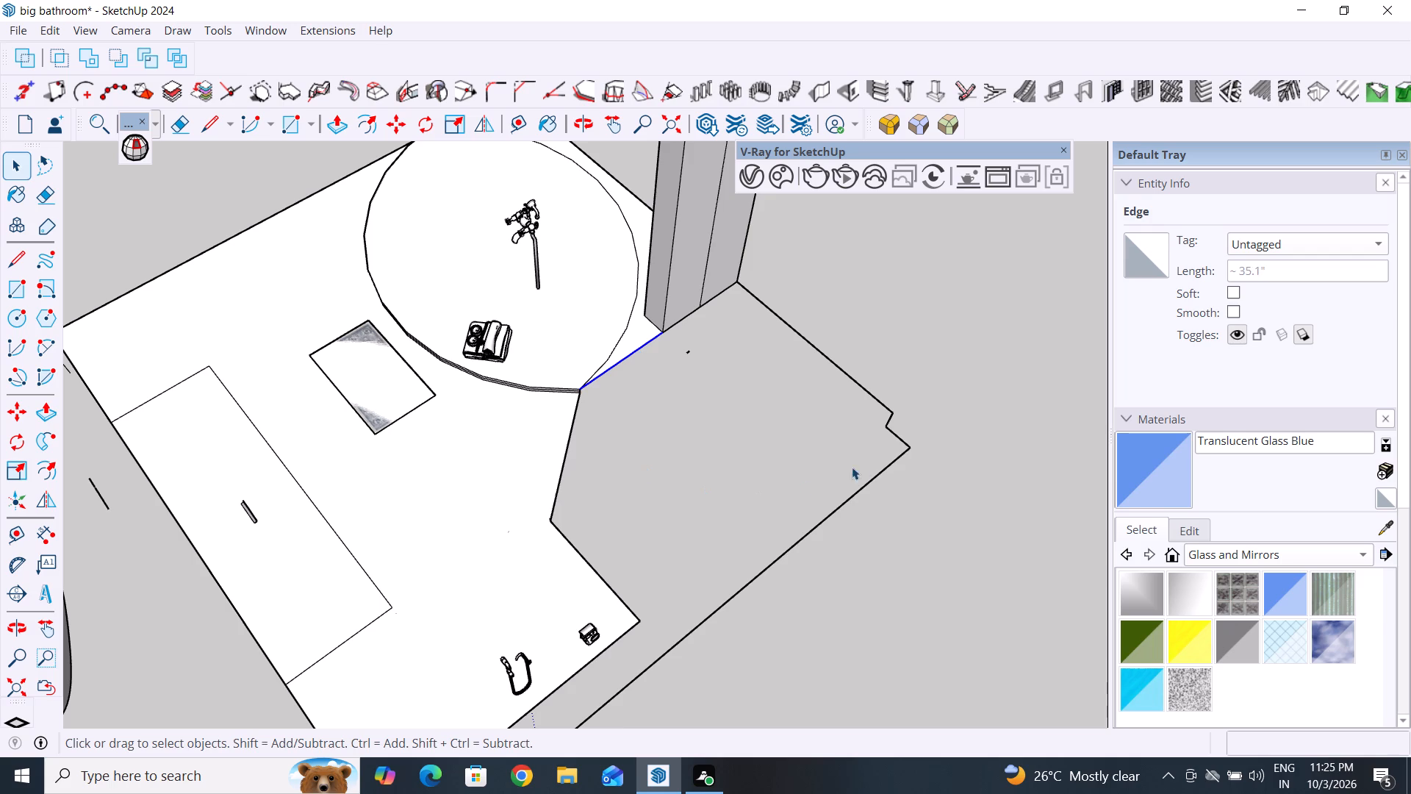
# Draw a 188.0" by 6.0" vertical rectangle closing the slab's open side along the missing corner.
pyautogui.moveTo(894, 493); pyautogui.dragTo(790, 312, button='middle')
pyautogui.scroll(-7, 412, 434)
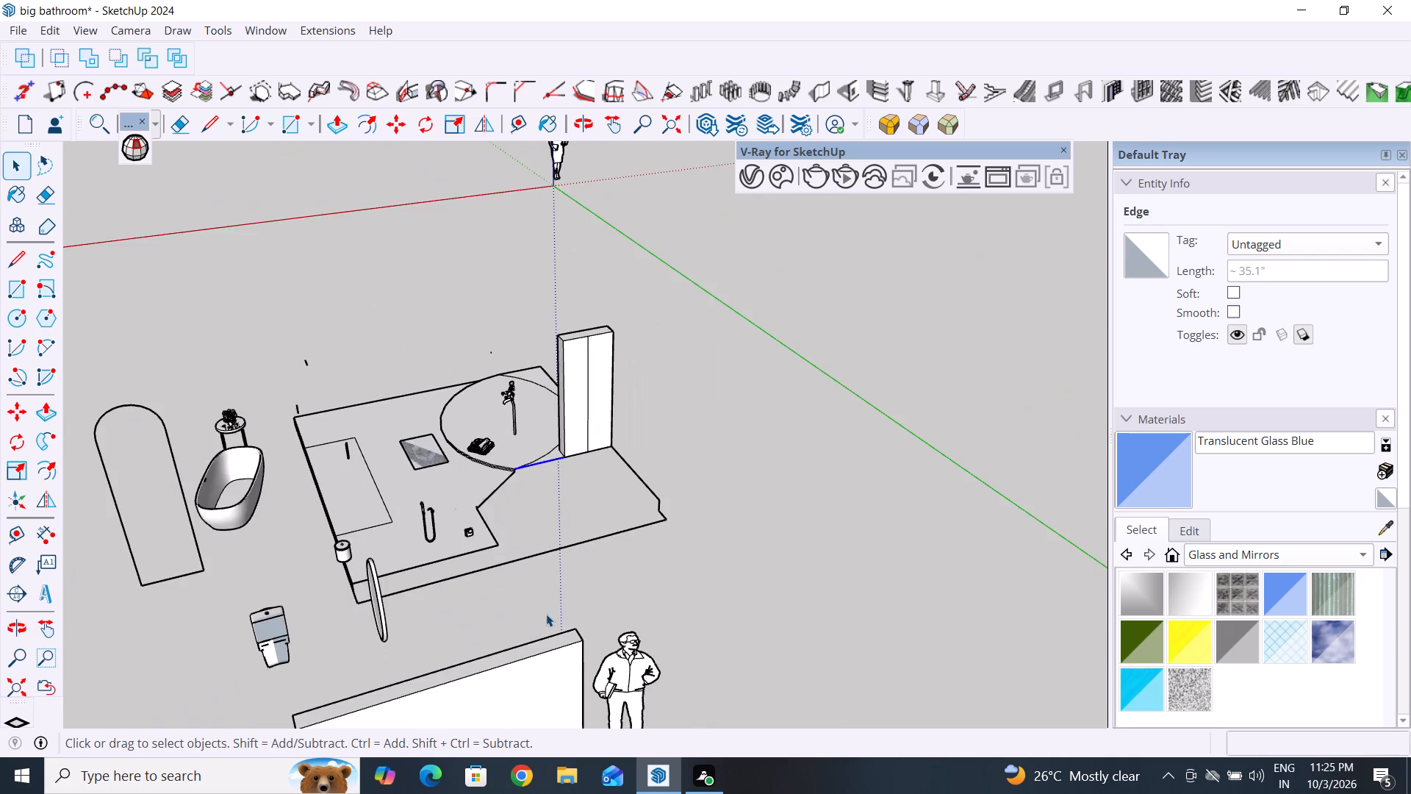
pyautogui.moveTo(546, 614); pyautogui.dragTo(403, 491, button='middle')
pyautogui.moveTo(551, 599); pyautogui.dragTo(367, 584, button='middle')
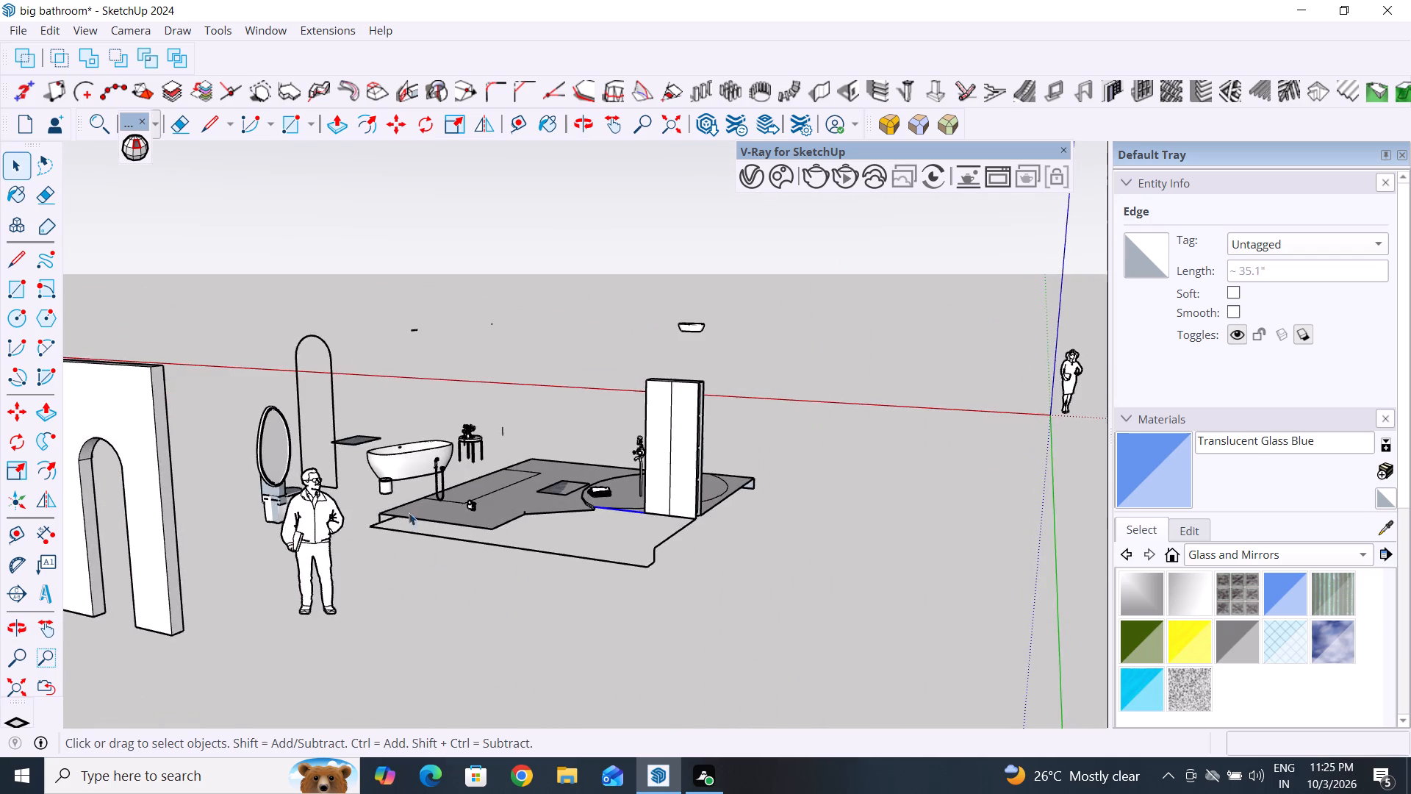
pyautogui.scroll(9, 411, 509)
pyautogui.moveTo(385, 589); pyautogui.dragTo(462, 616, button='middle')
pyautogui.moveTo(494, 584); pyautogui.dragTo(489, 686, button='middle')
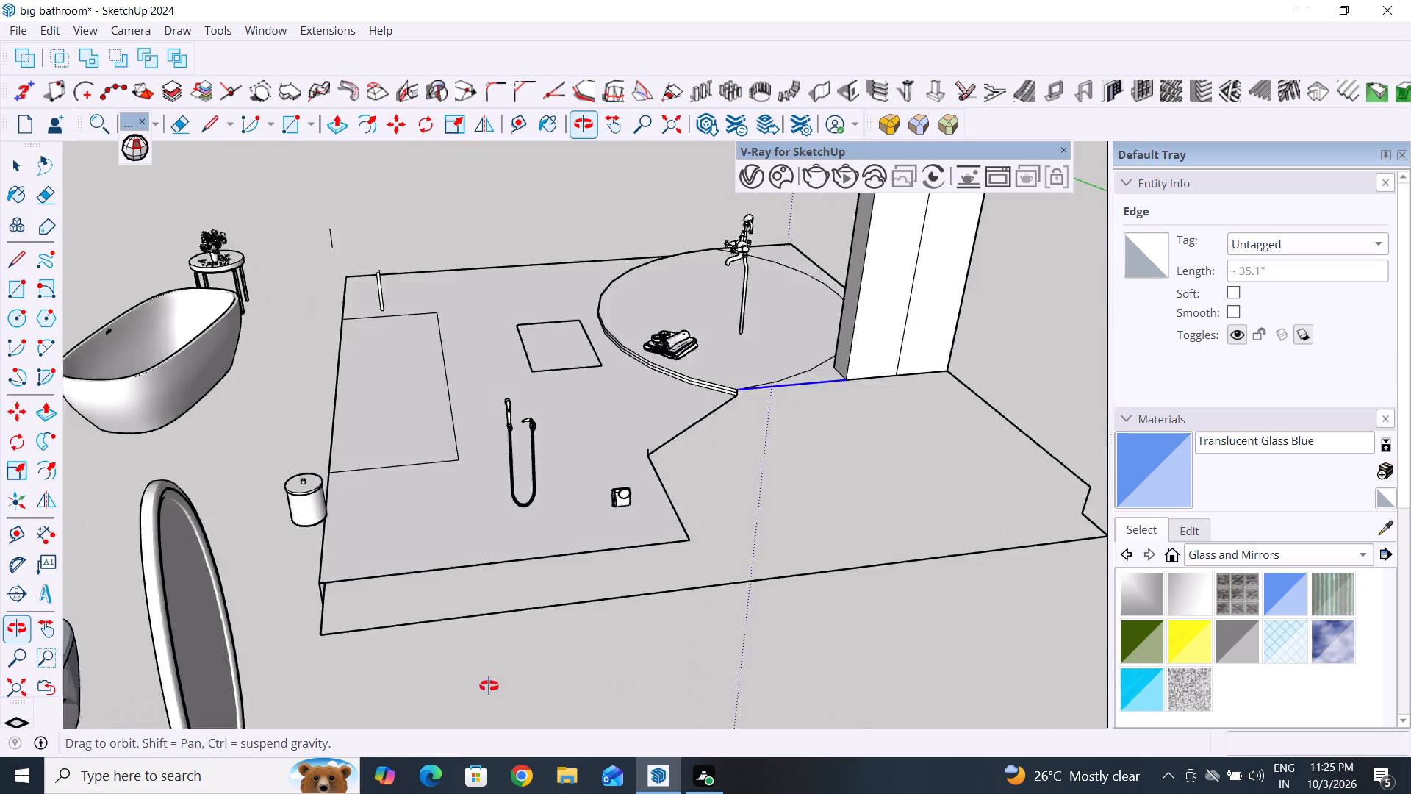
pyautogui.moveTo(489, 686); pyautogui.dragTo(445, 685, button='middle')
pyautogui.click(20, 288)
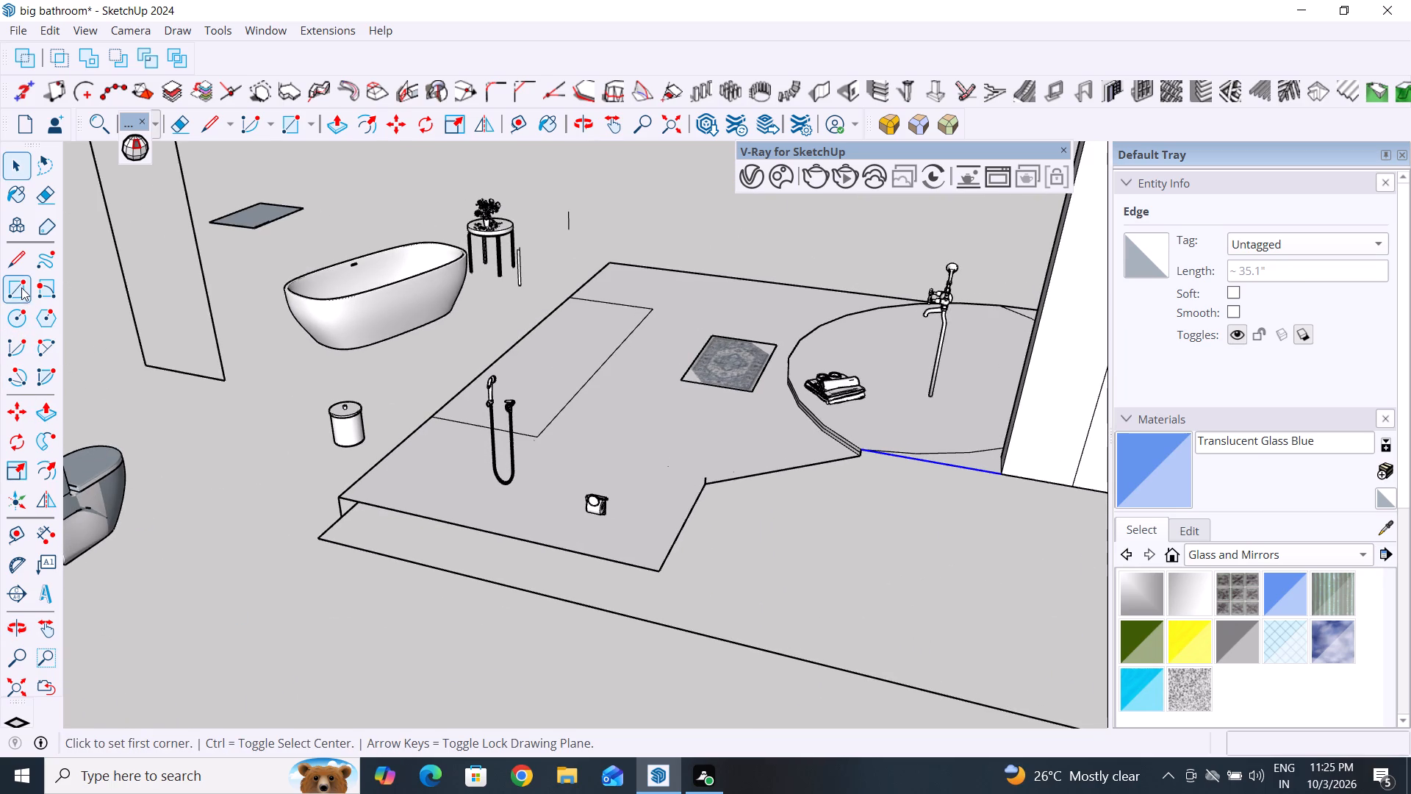
pyautogui.click(341, 496)
pyautogui.scroll(-7, 345, 517)
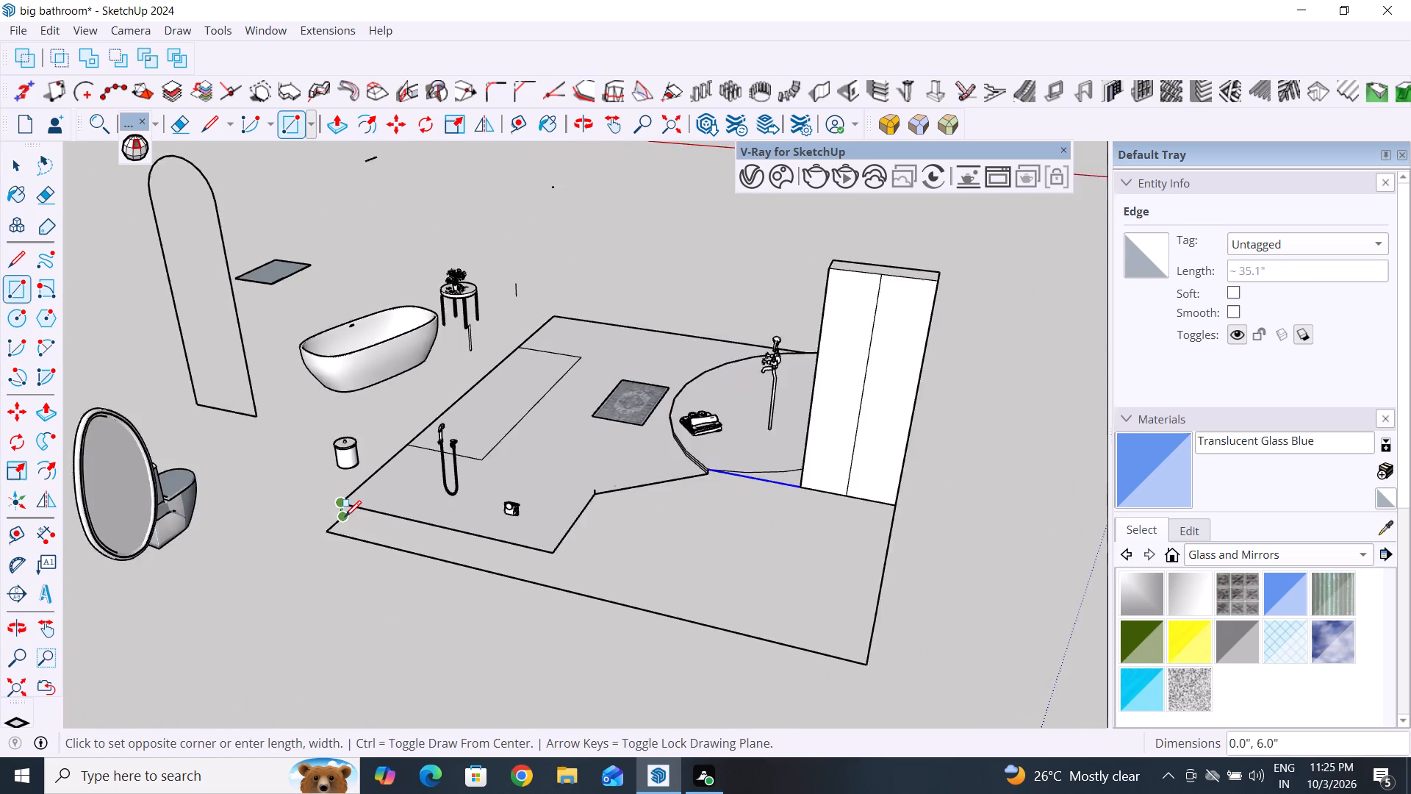
pyautogui.scroll(-1, 345, 517)
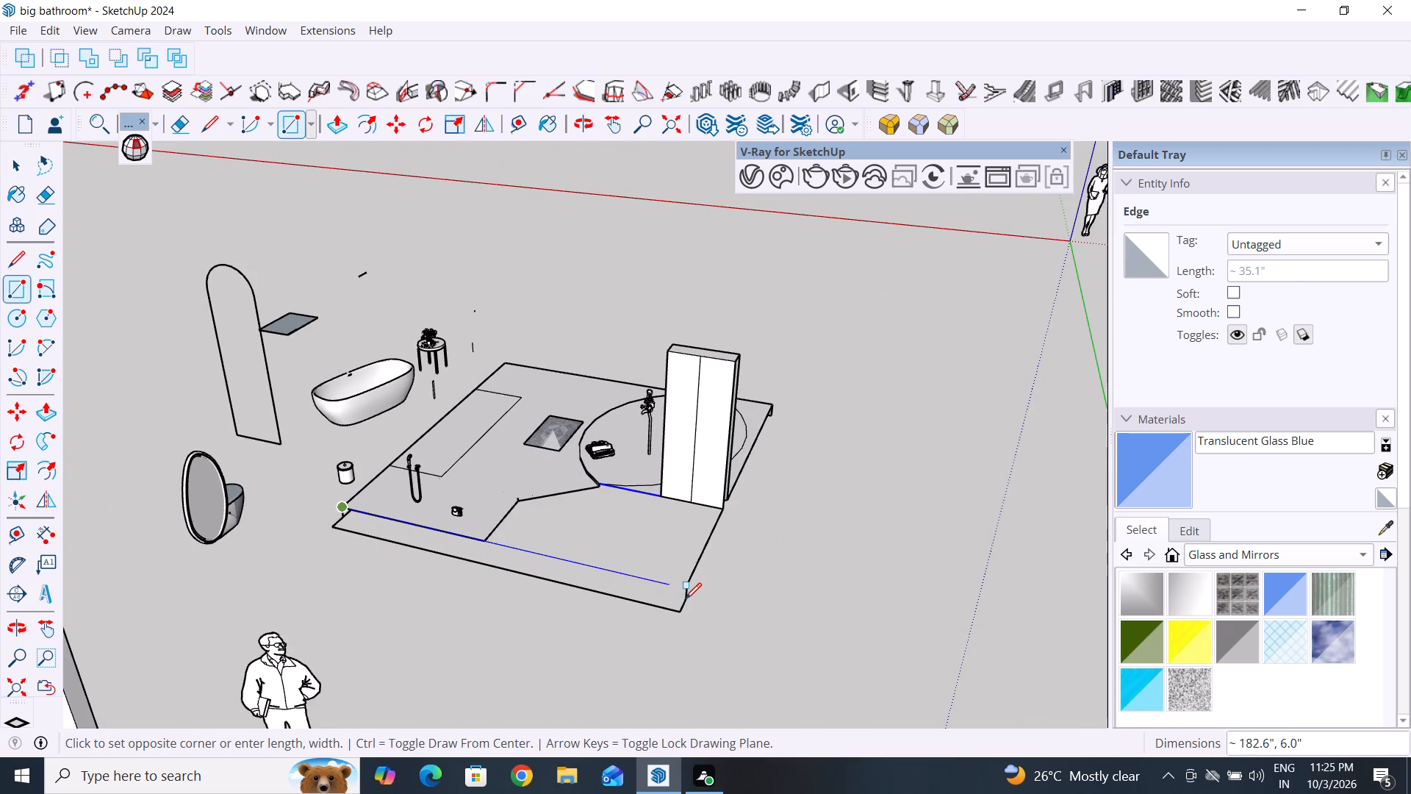
pyautogui.click(686, 600)
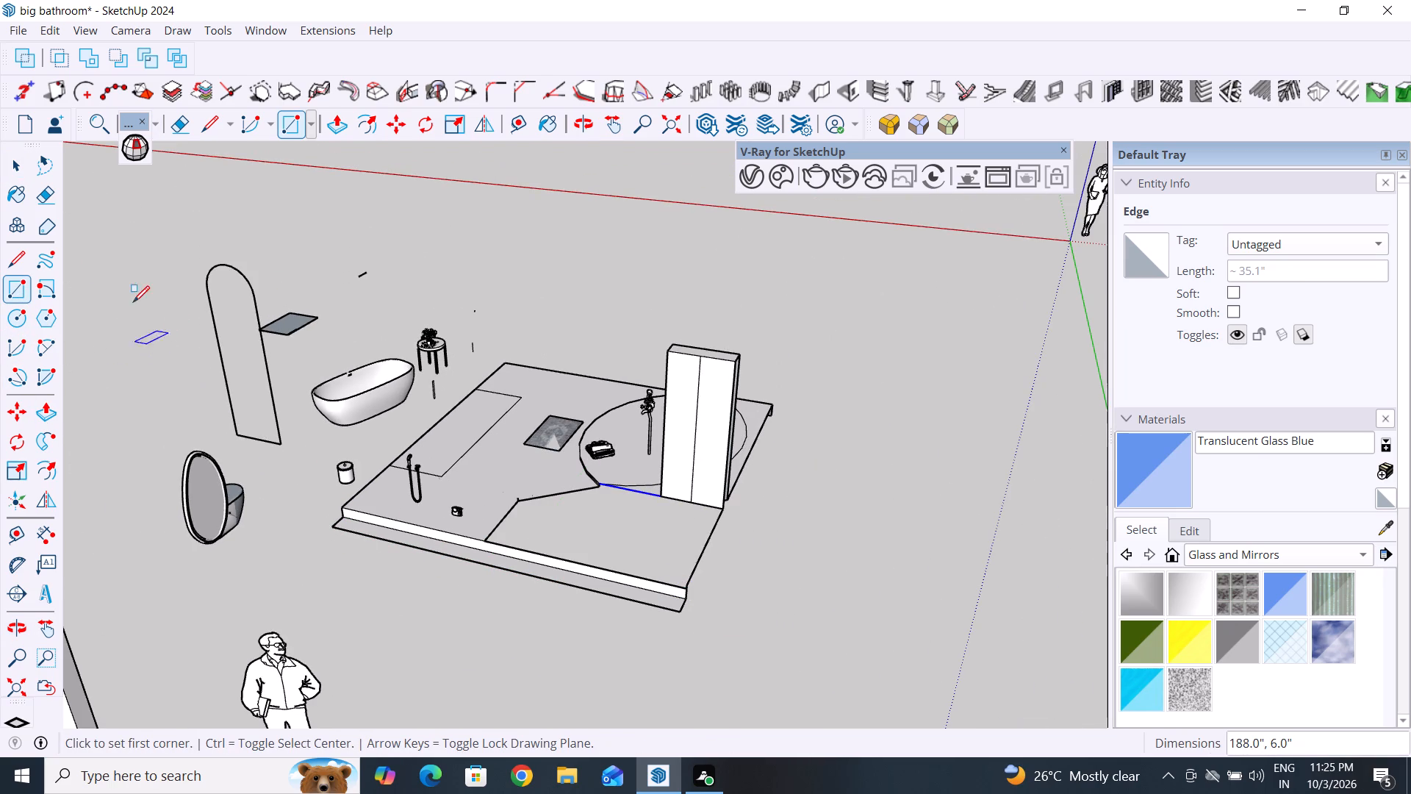
pyautogui.click(9, 179)
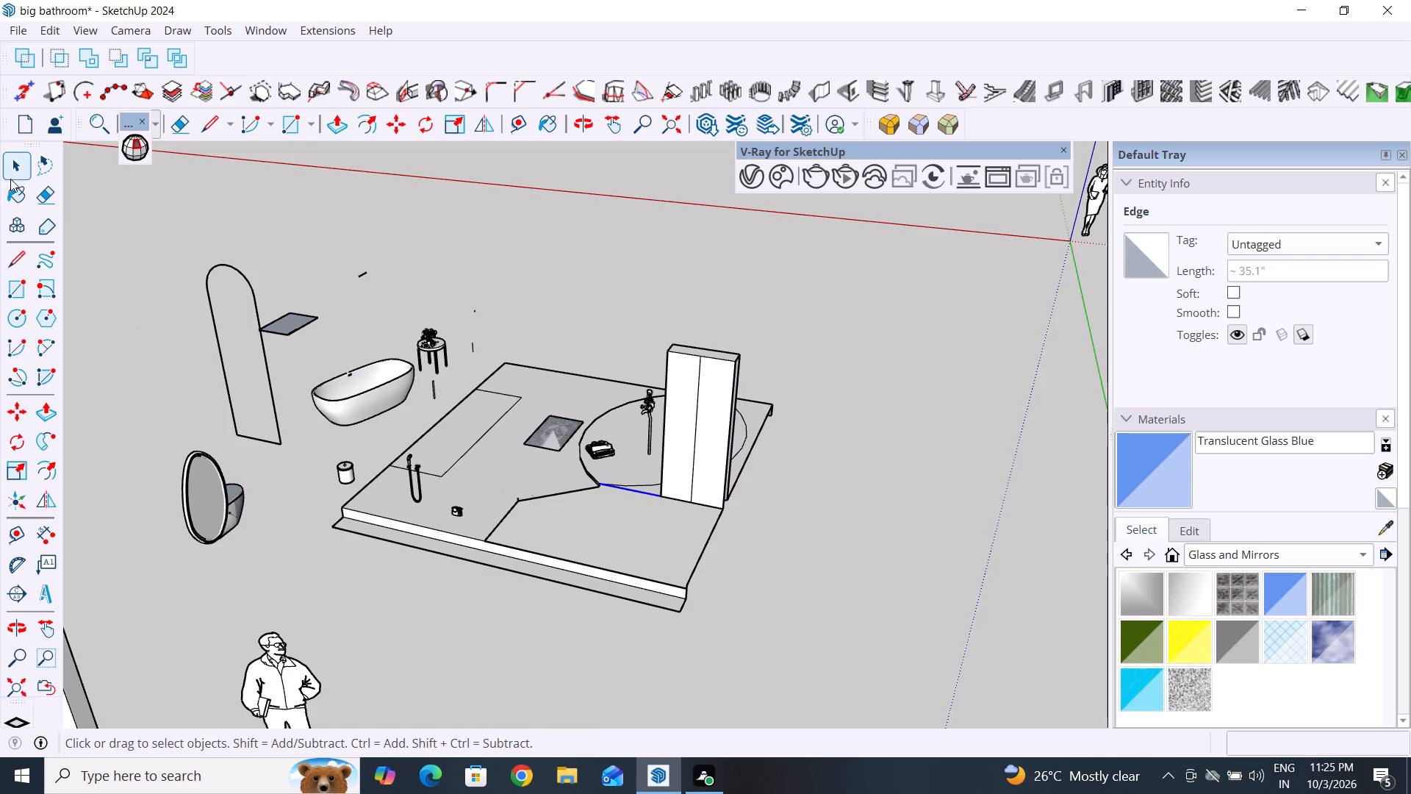
pyautogui.click(10, 179)
pyautogui.click(85, 298)
# Delete the narrow strip face projecting at the base beyond the slab's newly closed side.
pyautogui.scroll(-3, 519, 562)
pyautogui.moveTo(561, 577); pyautogui.dragTo(290, 594, button='middle')
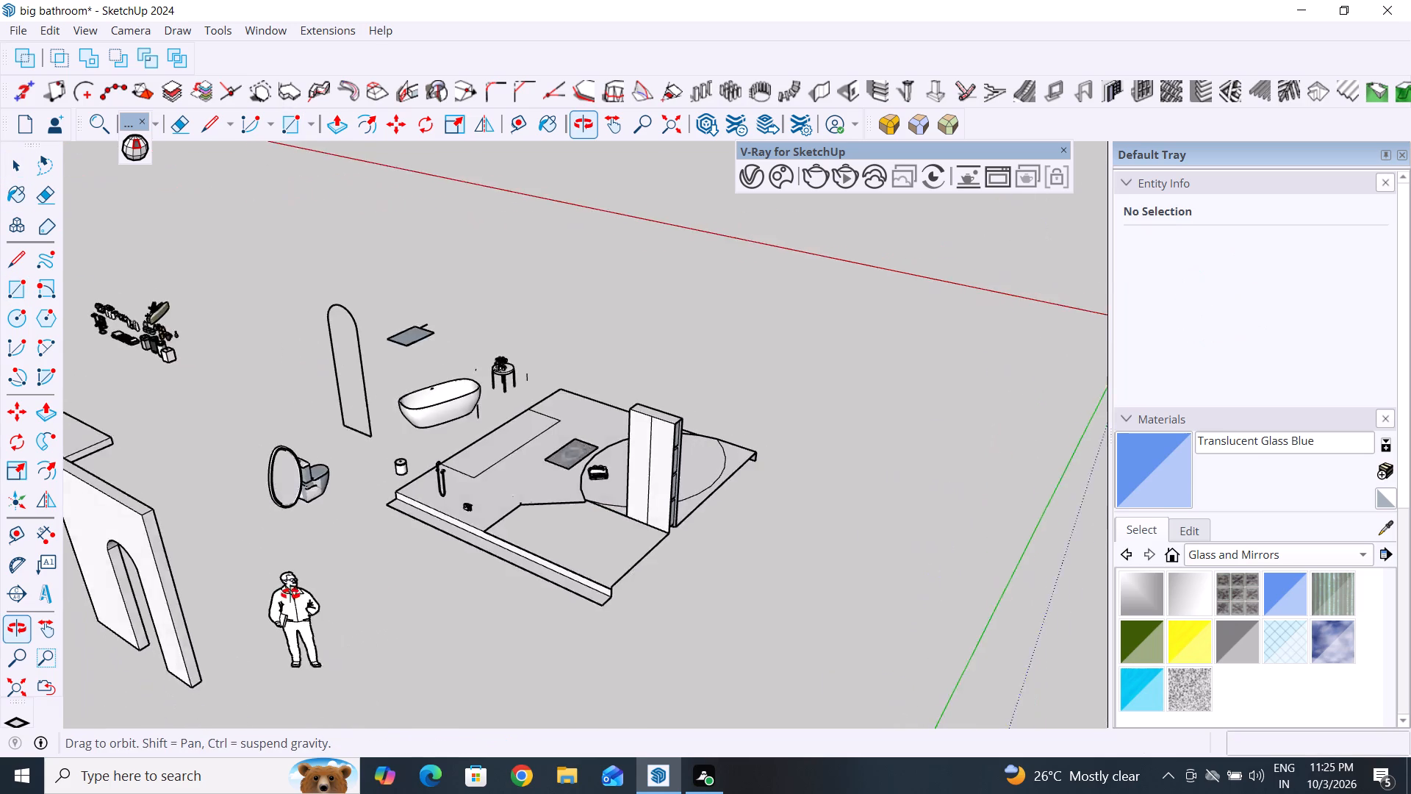
pyautogui.moveTo(290, 594); pyautogui.dragTo(334, 616, button='middle')
pyautogui.moveTo(541, 620); pyautogui.dragTo(426, 625, button='middle')
pyautogui.scroll(2, 446, 579)
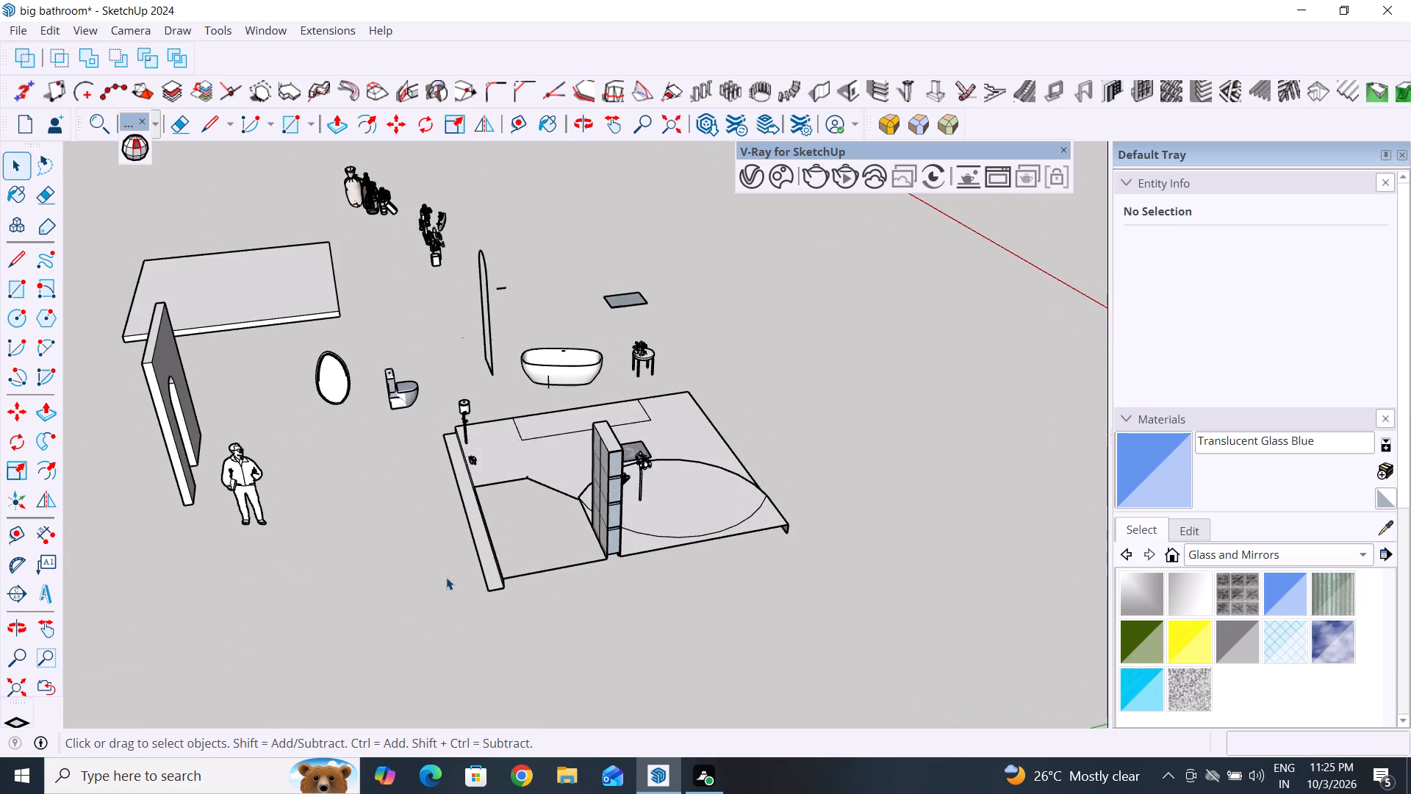
pyautogui.scroll(6, 446, 577)
pyautogui.click(519, 582)
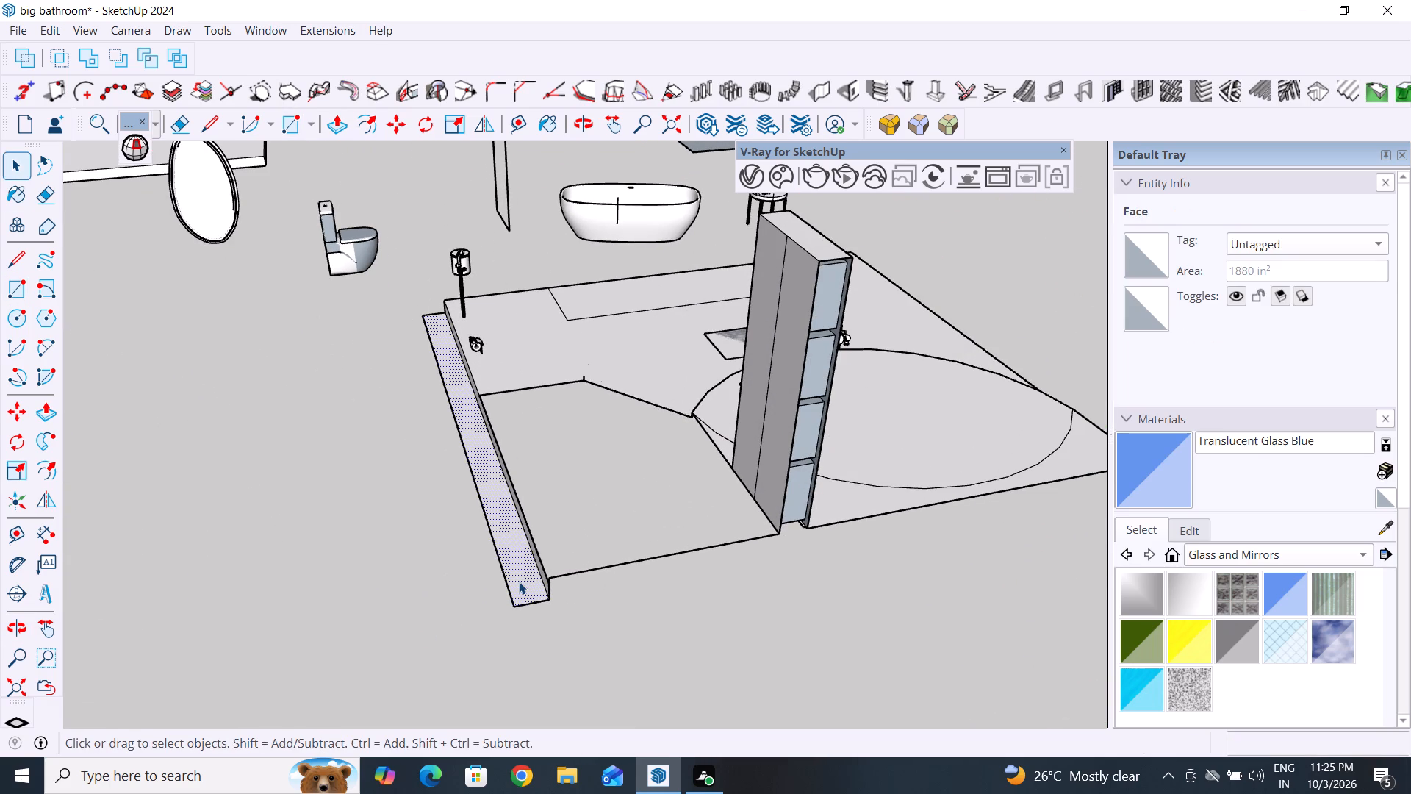
pyautogui.press('Delete')
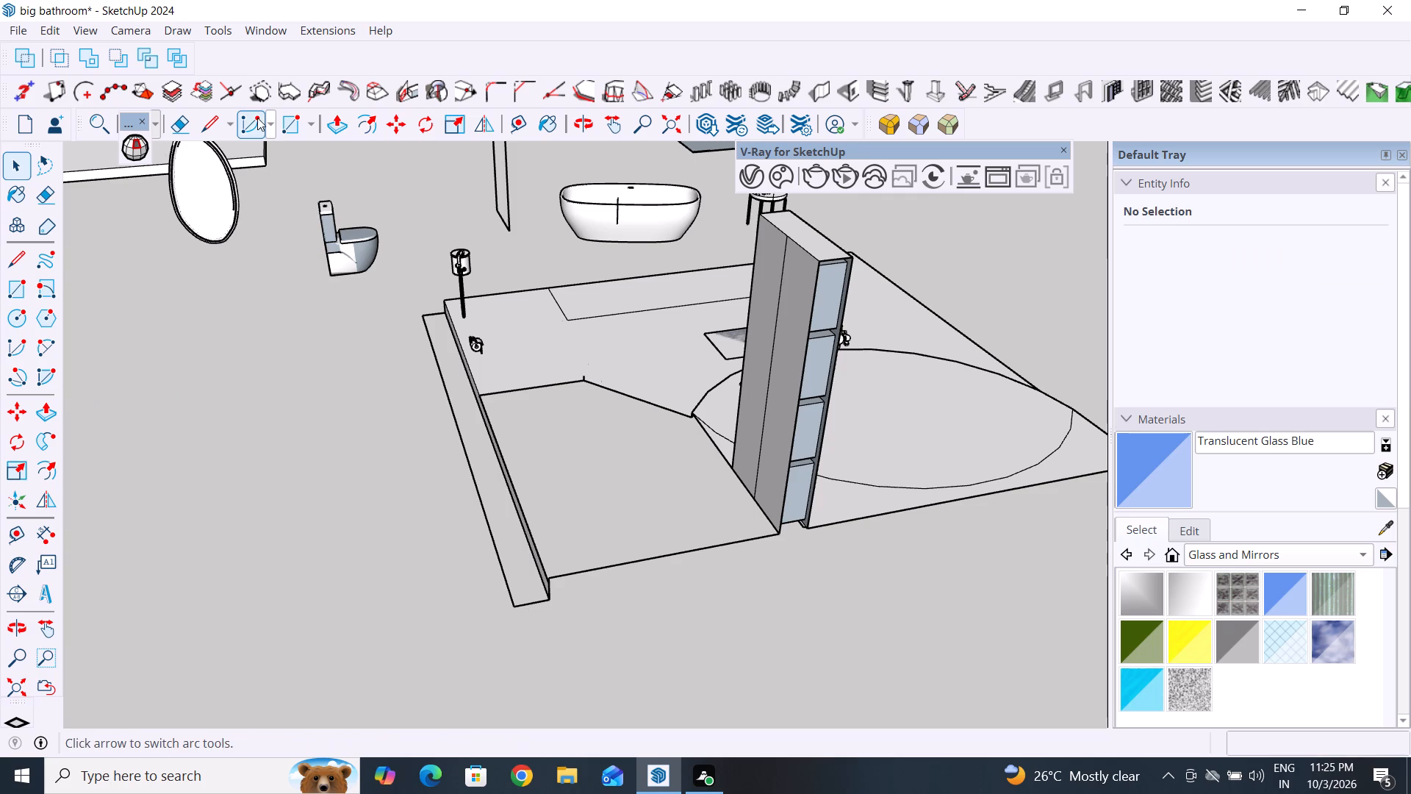
# Erase the leftover edges of the deleted strip along the slab's base, including the short stub at its far corner.
pyautogui.click(182, 127)
pyautogui.moveTo(516, 583); pyautogui.dragTo(527, 633)
pyautogui.moveTo(514, 584); pyautogui.dragTo(485, 595)
pyautogui.scroll(-4, 589, 627)
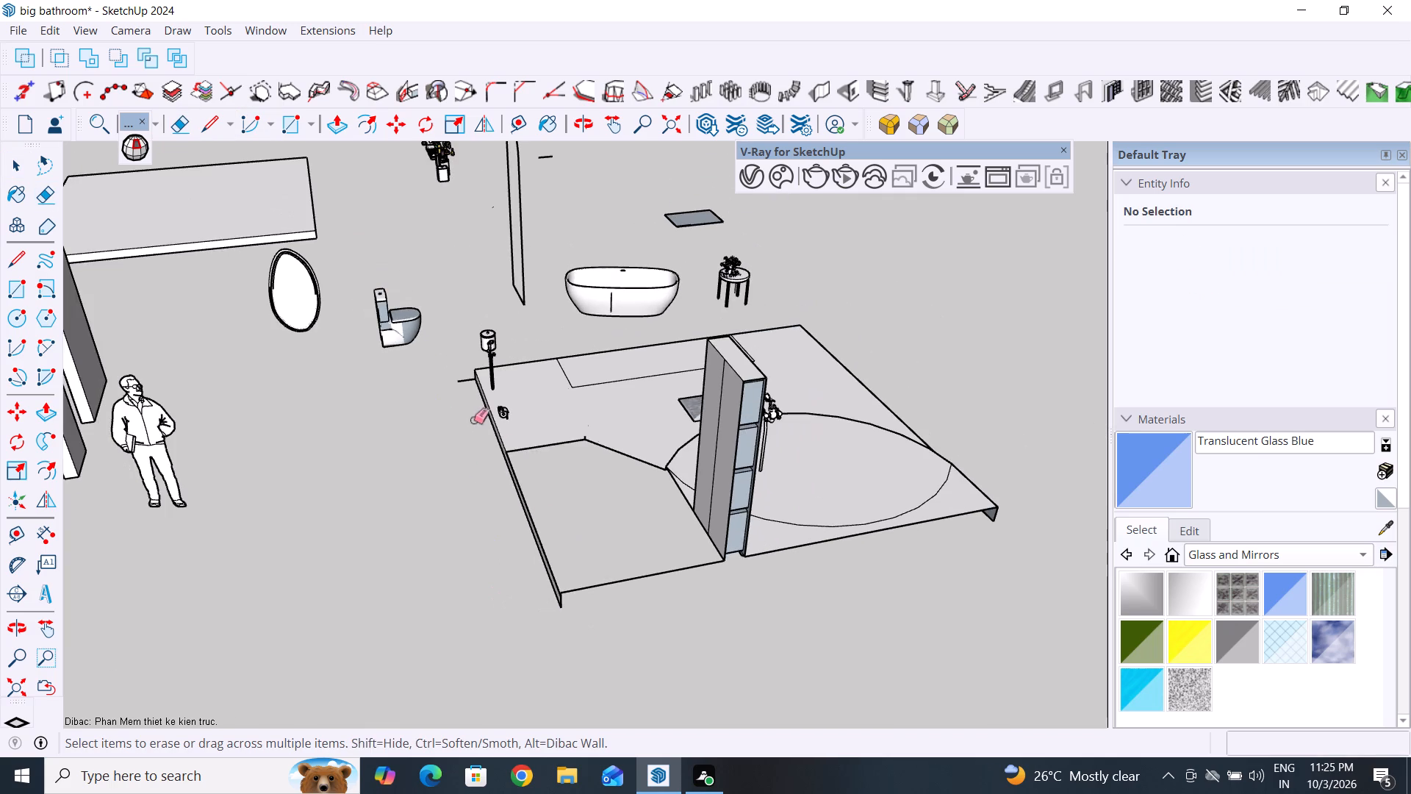
pyautogui.scroll(11, 465, 401)
pyautogui.moveTo(471, 322); pyautogui.dragTo(476, 359)
pyautogui.click(12, 167)
pyautogui.scroll(-11, 459, 297)
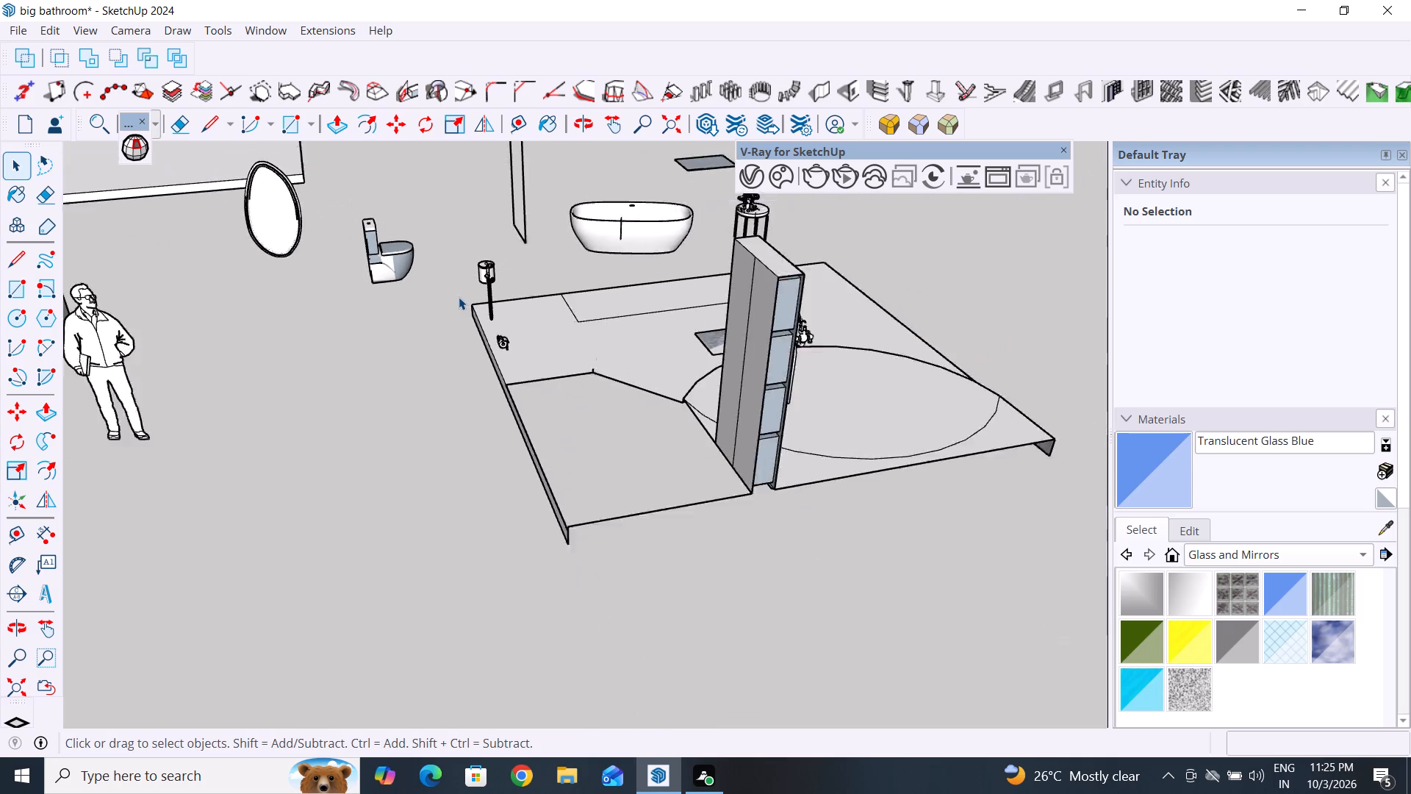
# Draw a 188.0" by 198.0" rectangle across the slab's underside, corner to corner, to close its bottom.
pyautogui.moveTo(424, 529); pyautogui.dragTo(534, 254, button='middle')
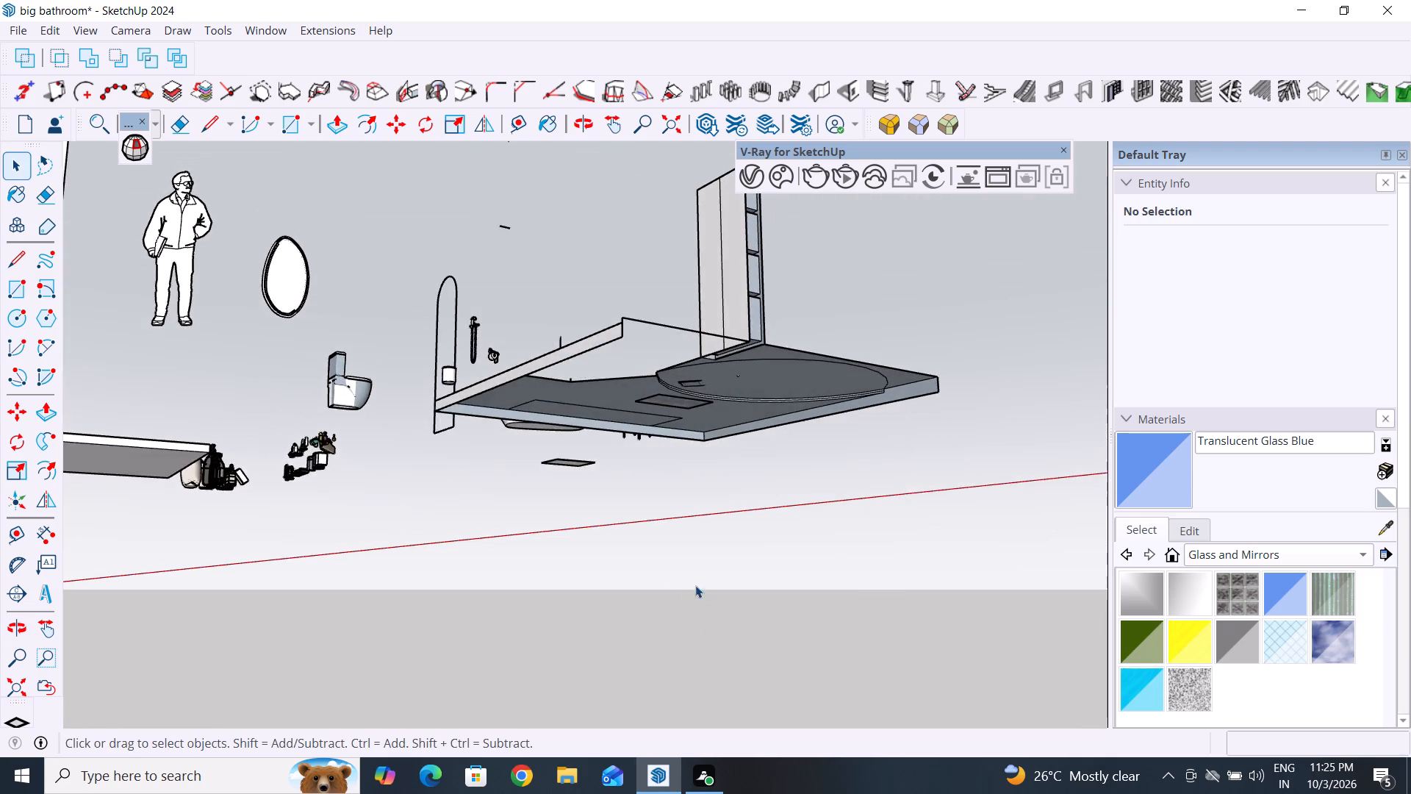
pyautogui.scroll(-5, 686, 580)
pyautogui.moveTo(661, 576); pyautogui.dragTo(360, 343, button='middle')
pyautogui.scroll(4, 581, 469)
pyautogui.scroll(7, 694, 490)
pyautogui.scroll(-1, 679, 578)
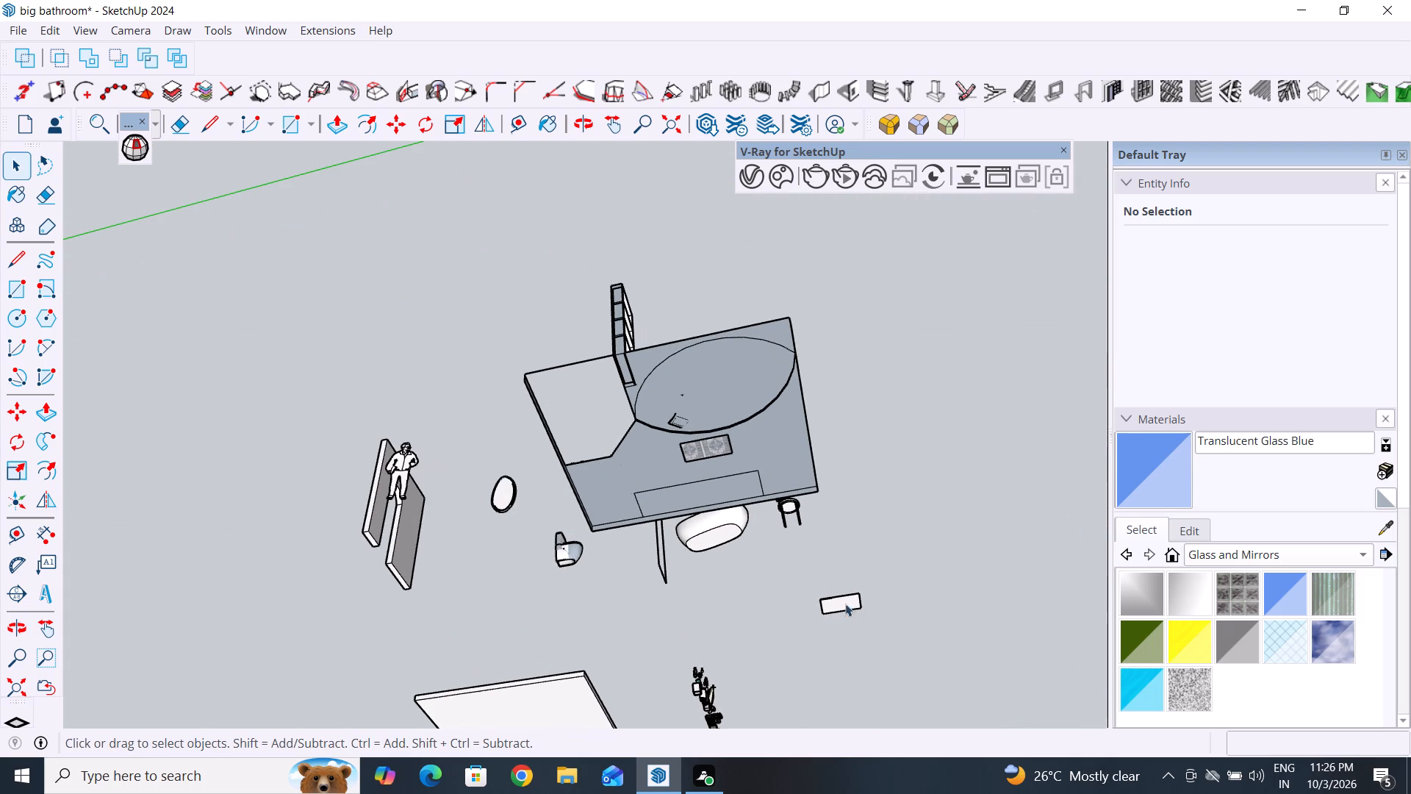
pyautogui.scroll(3, 801, 326)
pyautogui.scroll(2, 605, 482)
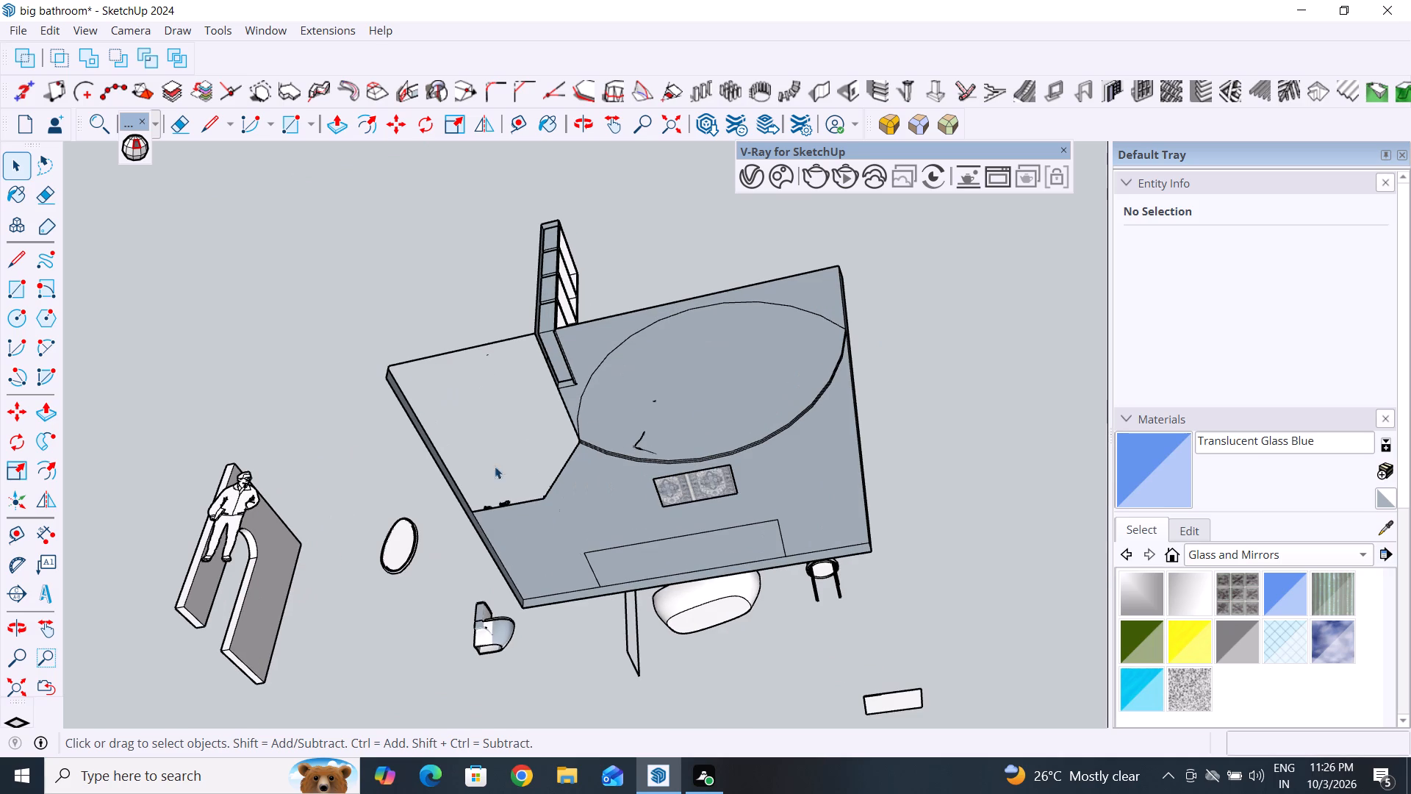
pyautogui.click(18, 294)
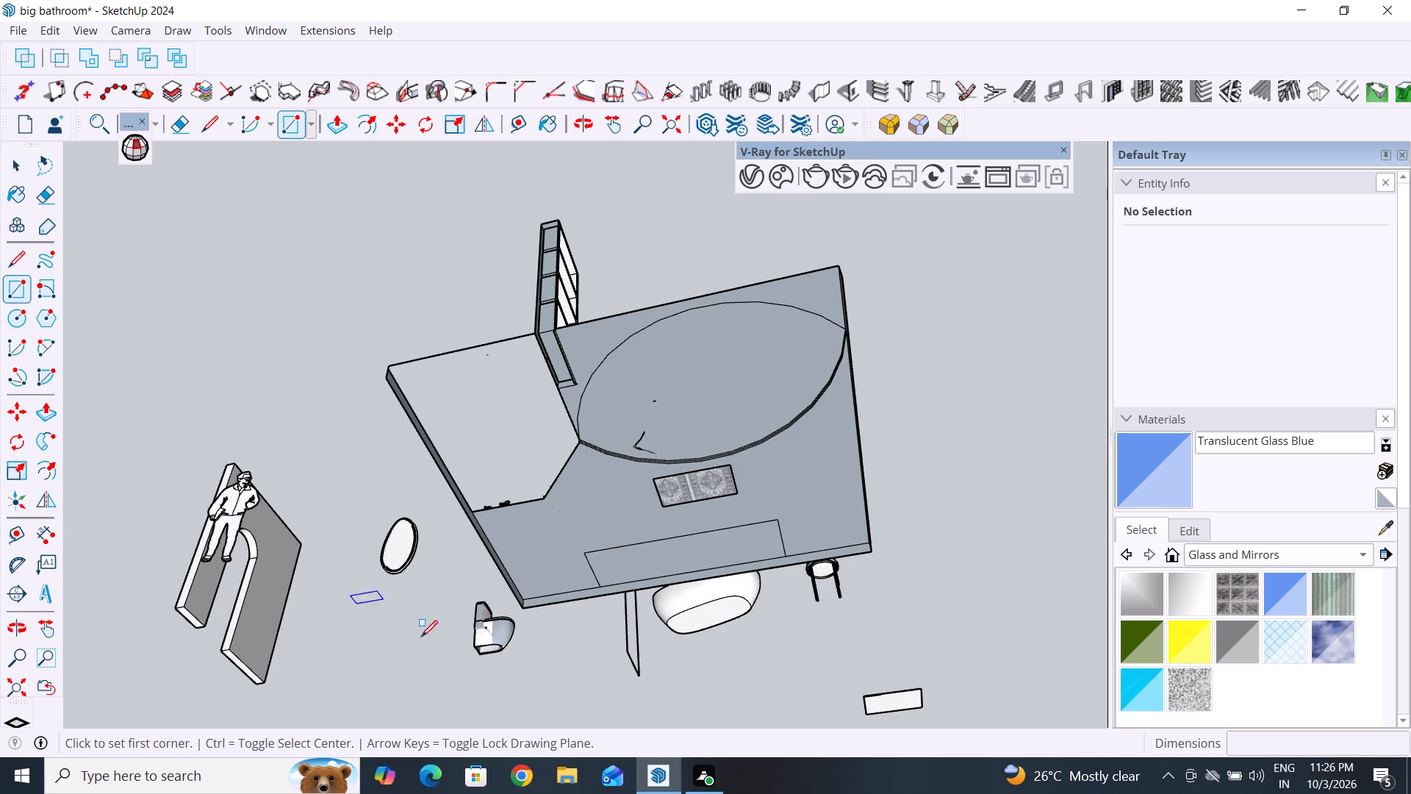
pyautogui.click(526, 607)
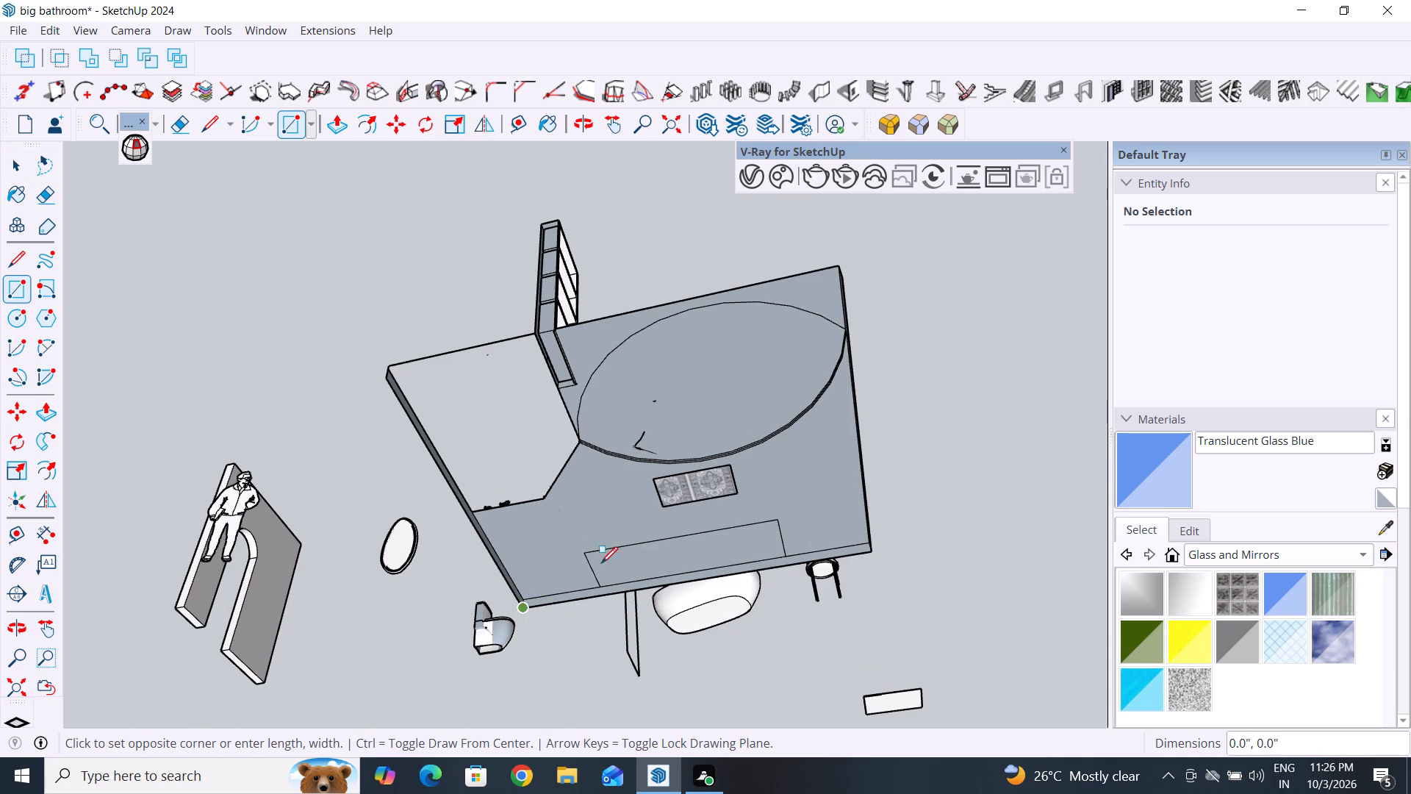
pyautogui.click(840, 284)
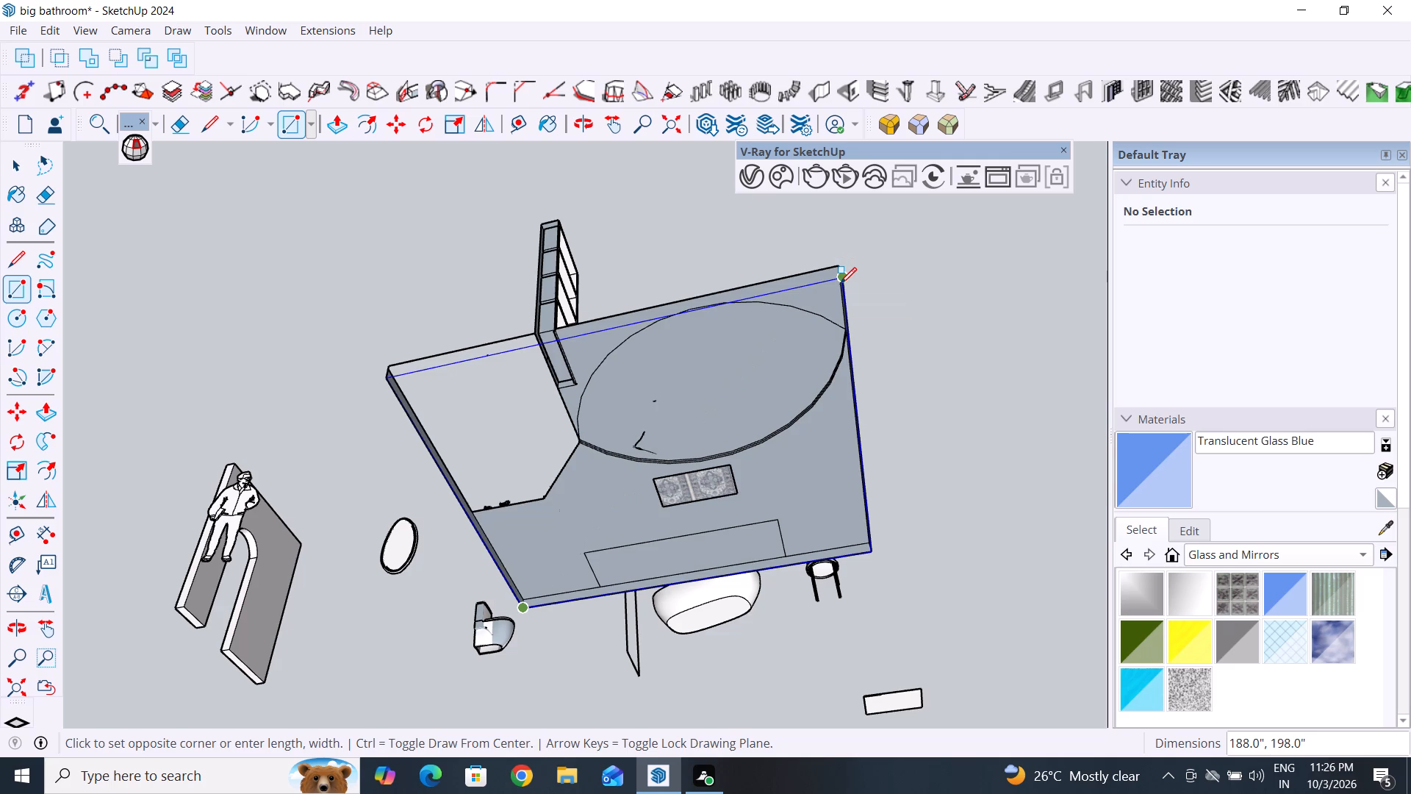
pyautogui.scroll(-10, 894, 531)
pyautogui.moveTo(919, 425); pyautogui.dragTo(925, 593, button='middle')
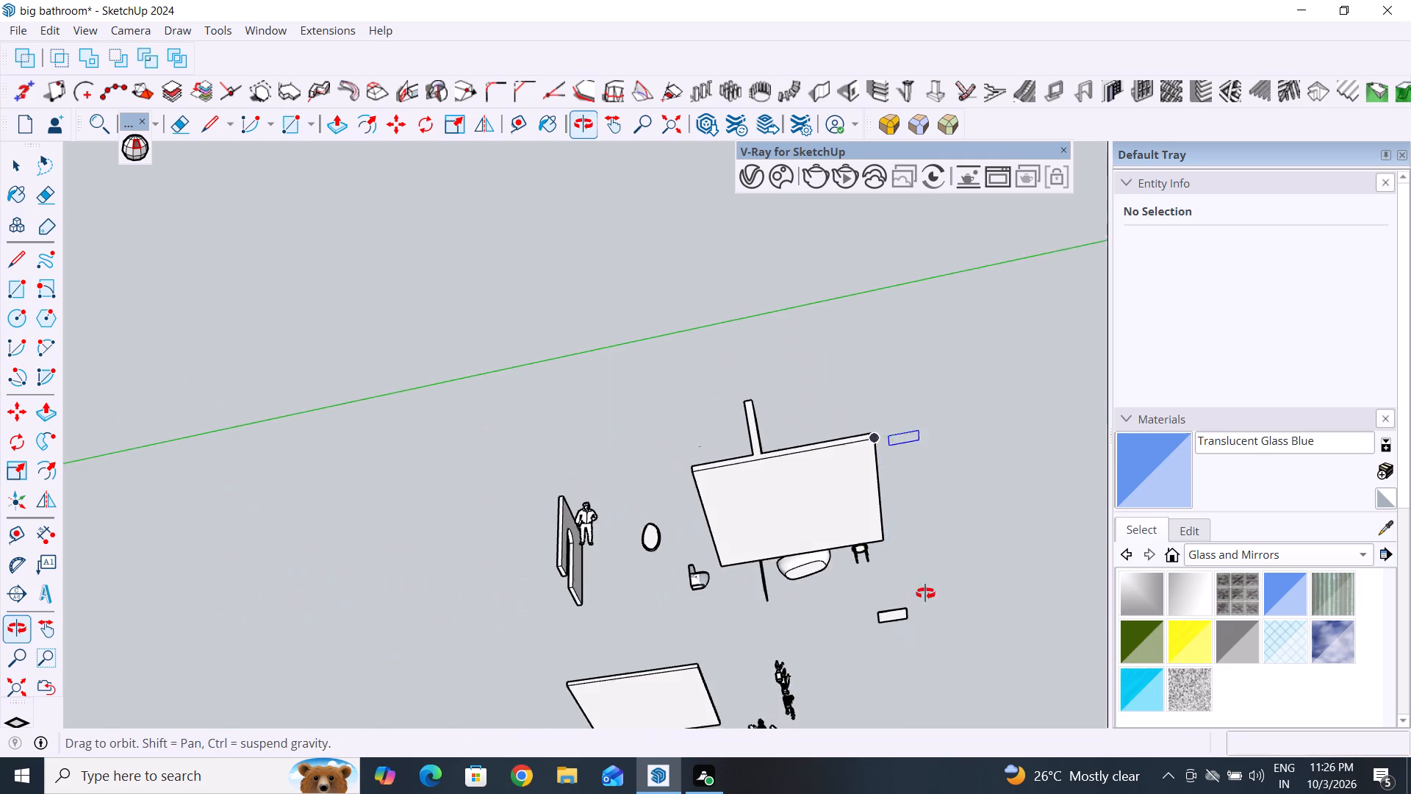
pyautogui.moveTo(925, 593); pyautogui.dragTo(931, 727, button='middle')
pyautogui.moveTo(818, 392); pyautogui.dragTo(874, 634, button='middle')
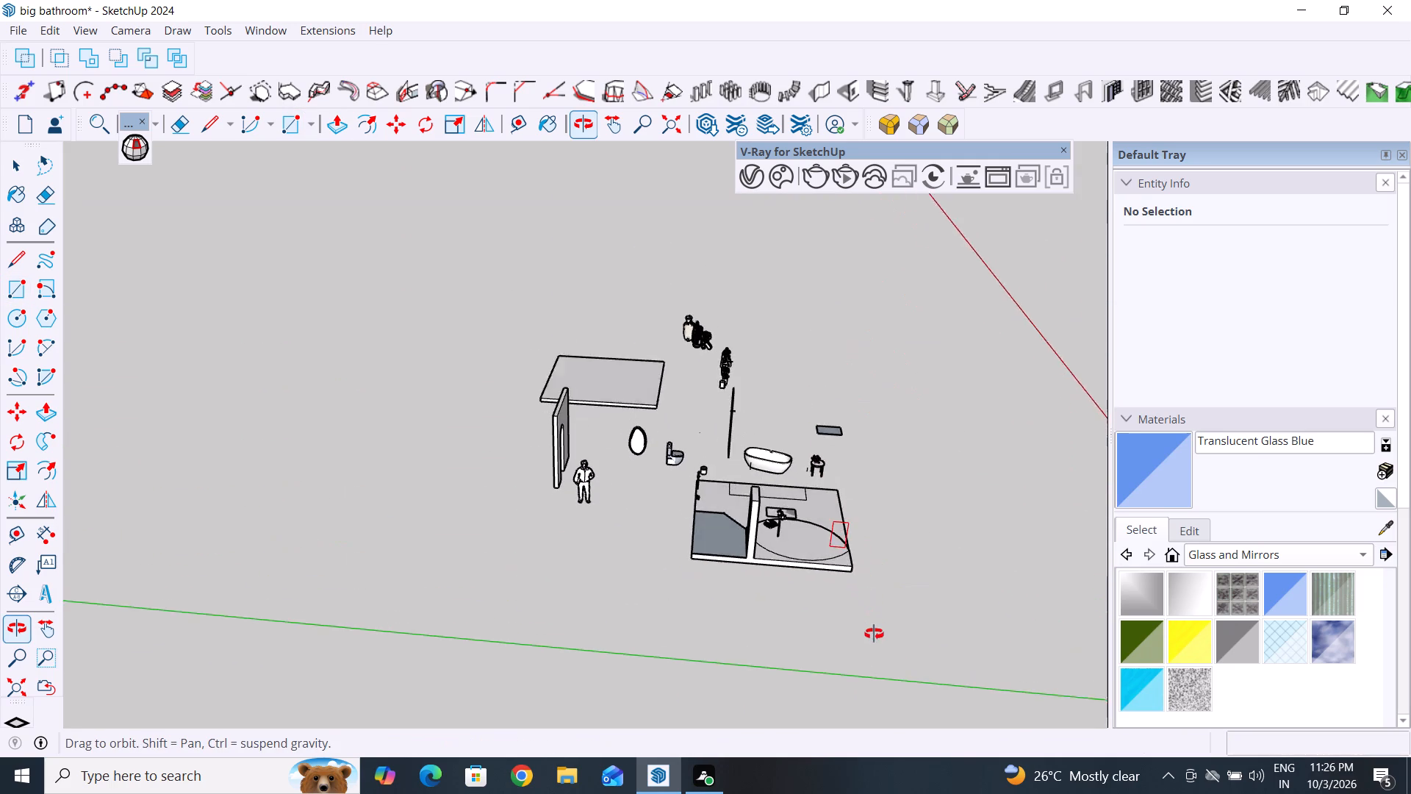
pyautogui.moveTo(874, 634); pyautogui.dragTo(877, 636, button='middle')
pyautogui.click(19, 159)
# Inspect the slab's closed side and the open corner area beside the tall shelf unit.
pyautogui.scroll(-5, 518, 549)
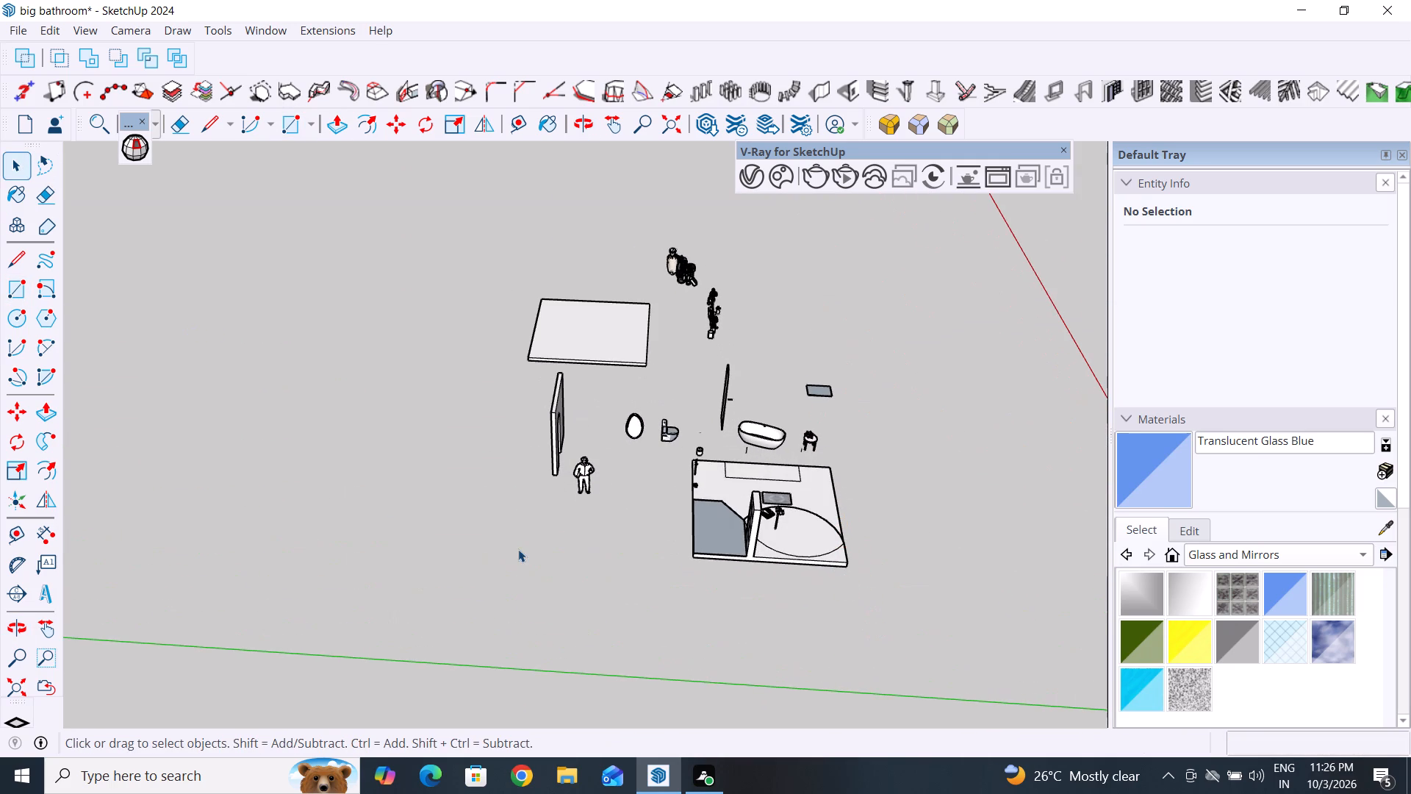
pyautogui.moveTo(548, 580); pyautogui.dragTo(801, 615, button='middle')
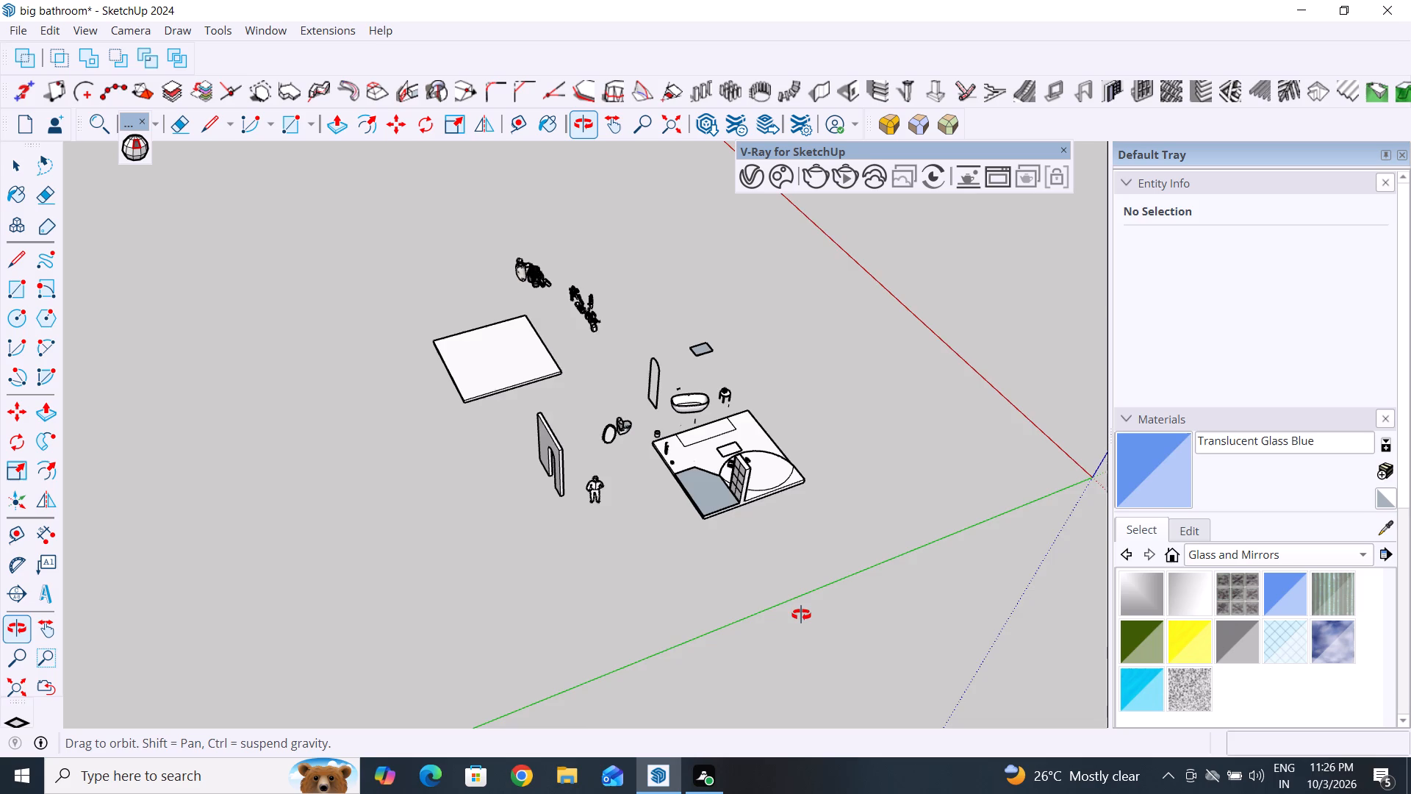
pyautogui.moveTo(801, 615); pyautogui.dragTo(900, 452, button='middle')
pyautogui.scroll(5, 649, 487)
pyautogui.scroll(5, 704, 415)
pyautogui.scroll(3, 743, 473)
pyautogui.moveTo(639, 546); pyautogui.dragTo(700, 709, button='middle')
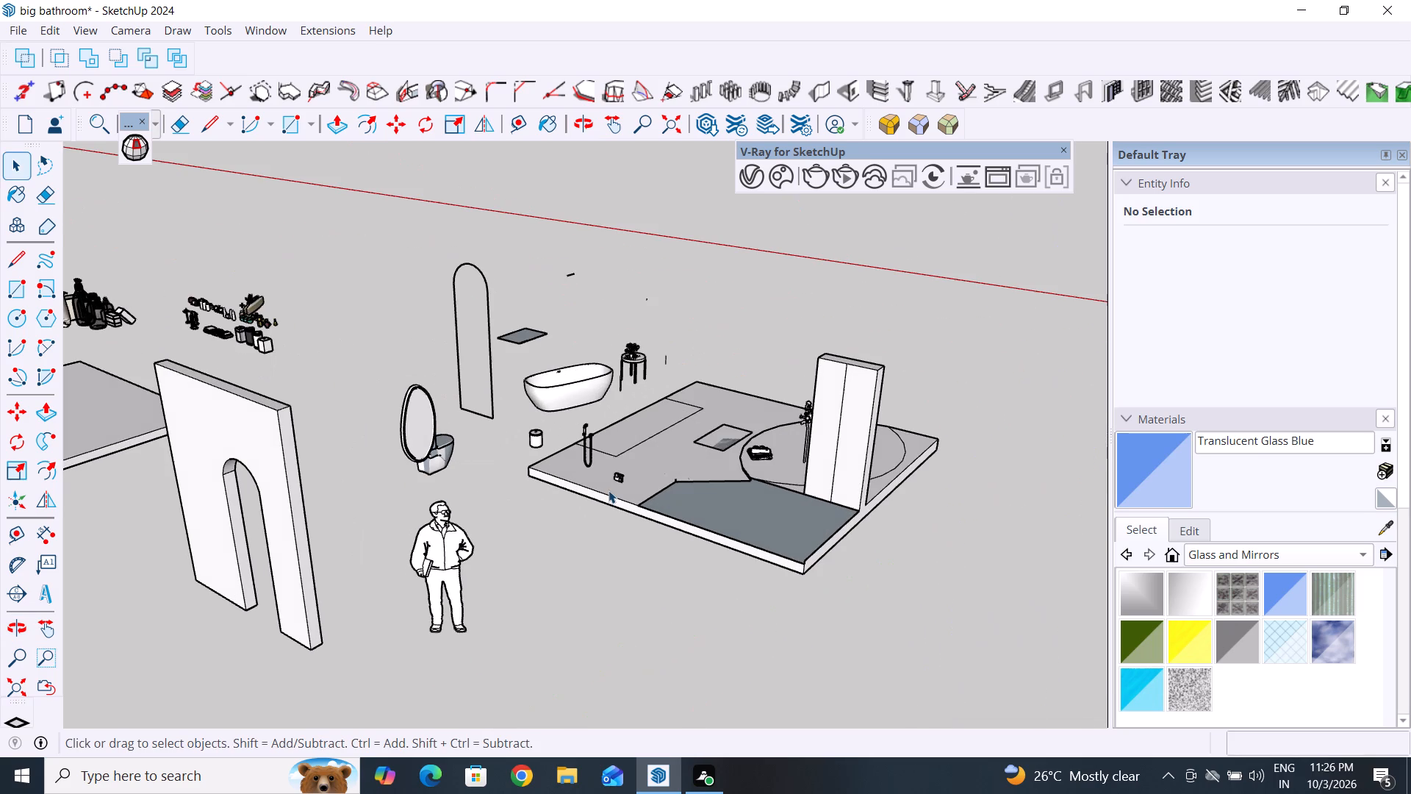
pyautogui.scroll(-4, 608, 490)
pyautogui.scroll(3, 686, 543)
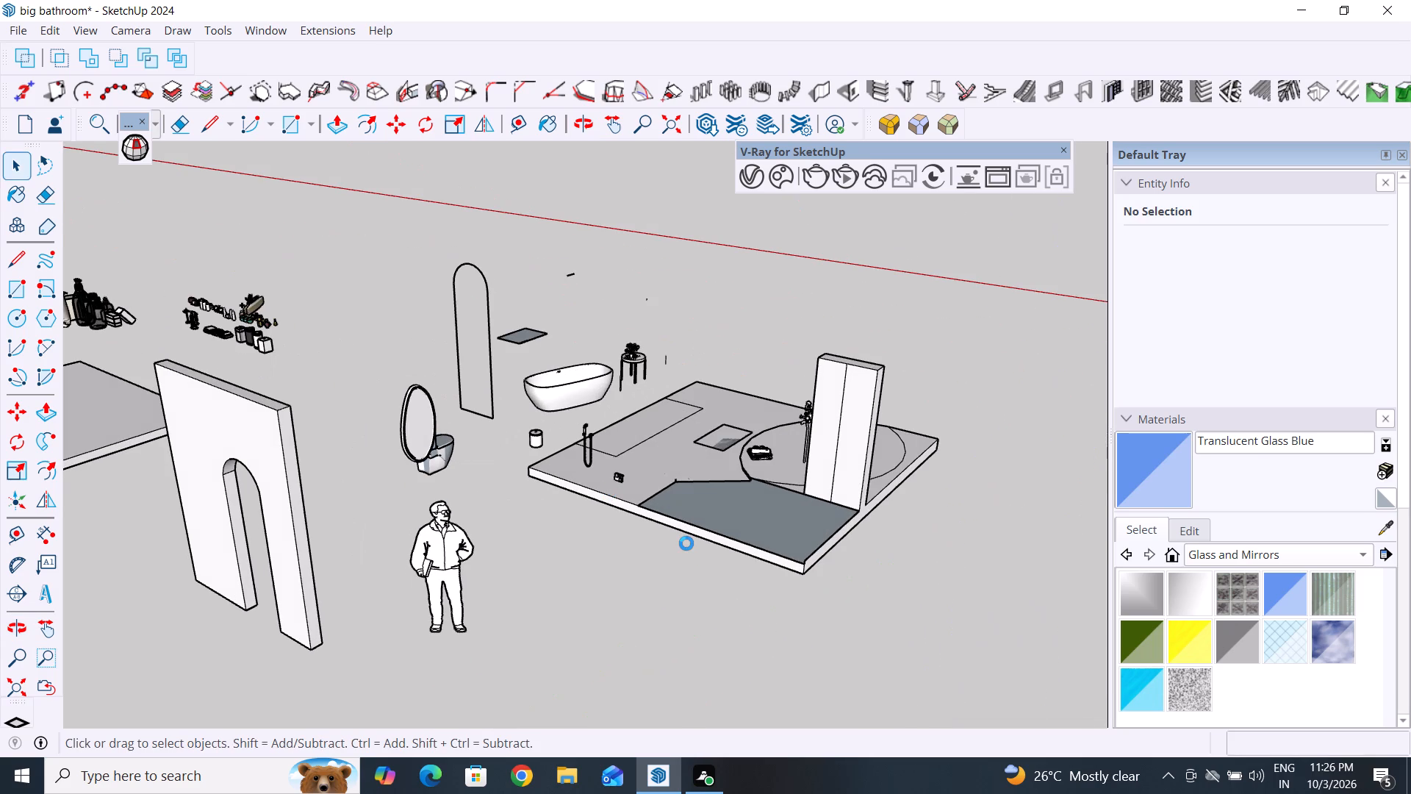
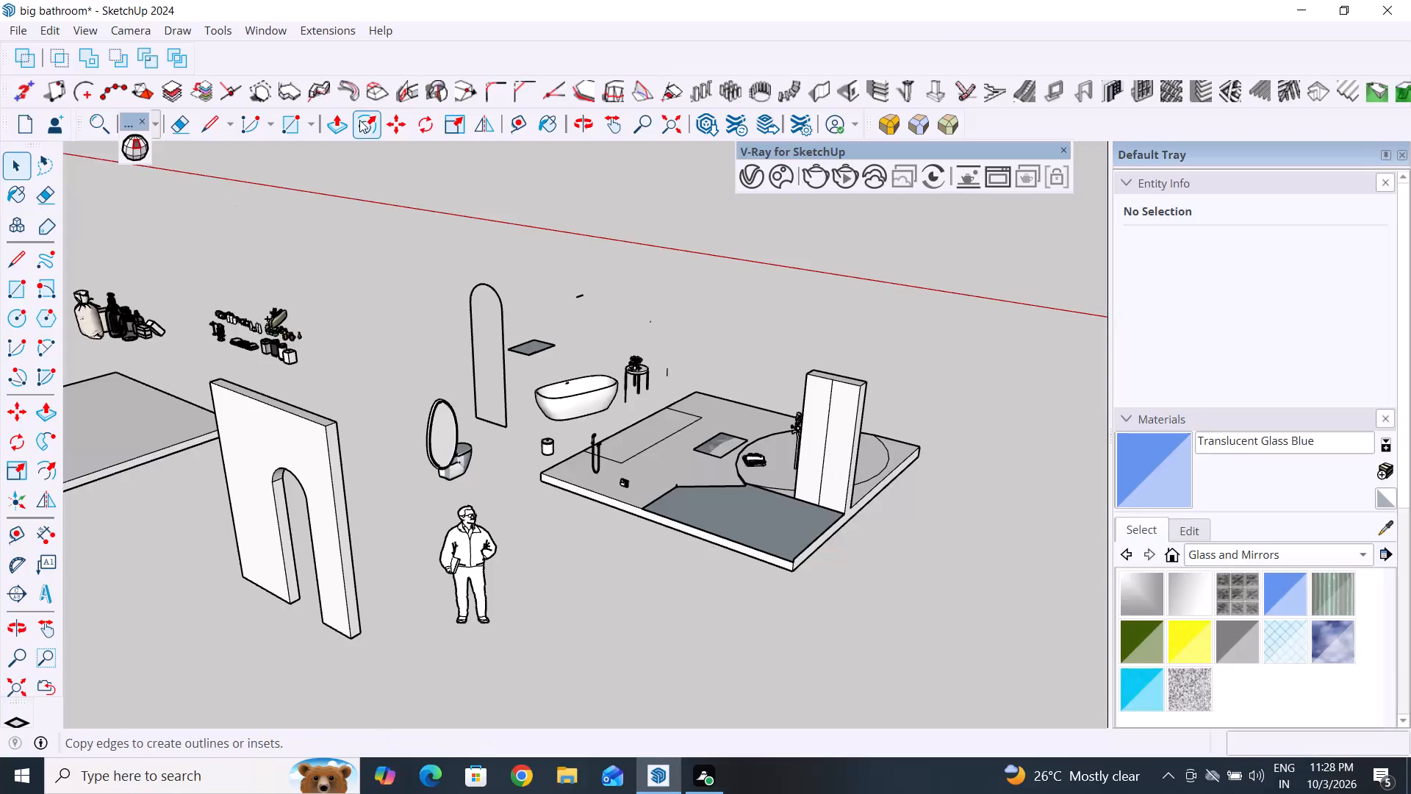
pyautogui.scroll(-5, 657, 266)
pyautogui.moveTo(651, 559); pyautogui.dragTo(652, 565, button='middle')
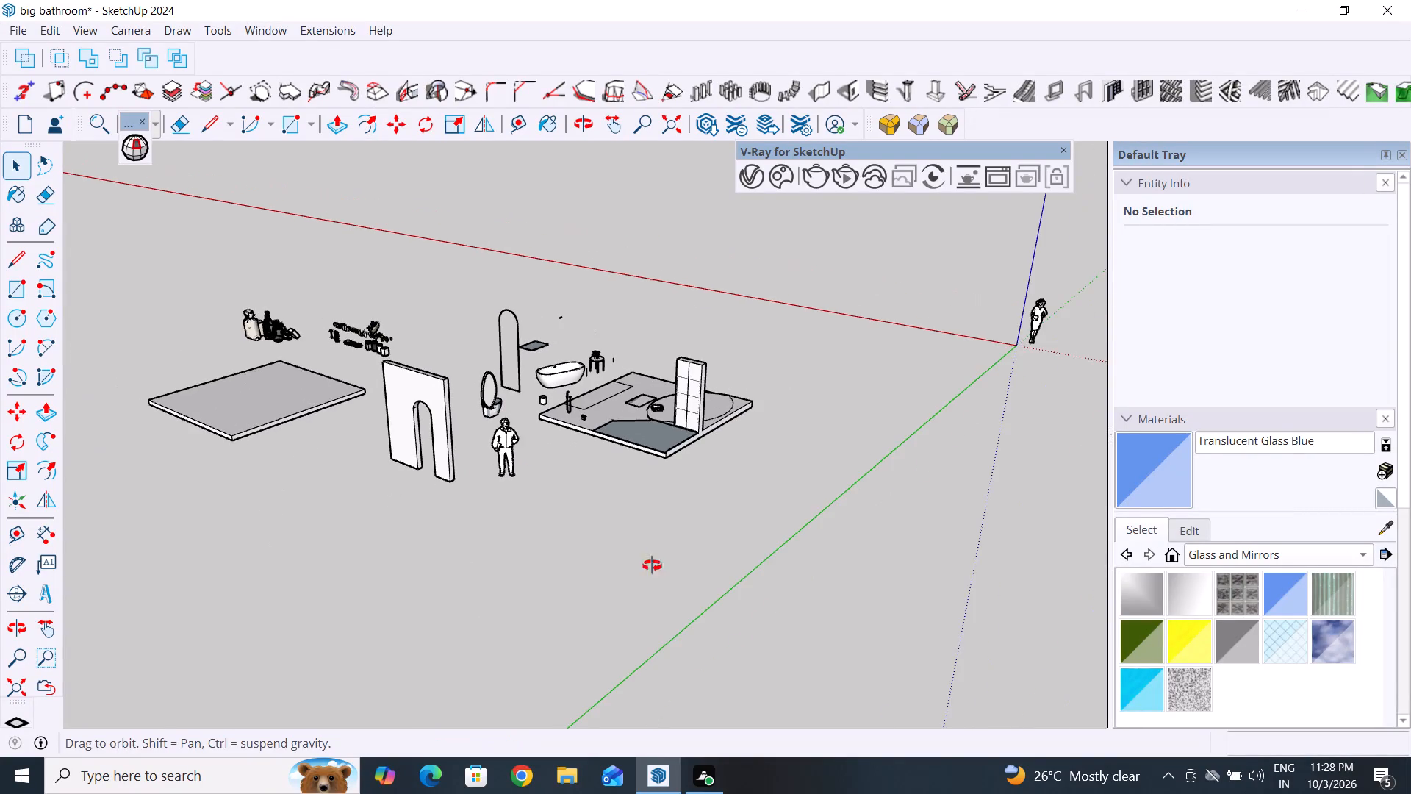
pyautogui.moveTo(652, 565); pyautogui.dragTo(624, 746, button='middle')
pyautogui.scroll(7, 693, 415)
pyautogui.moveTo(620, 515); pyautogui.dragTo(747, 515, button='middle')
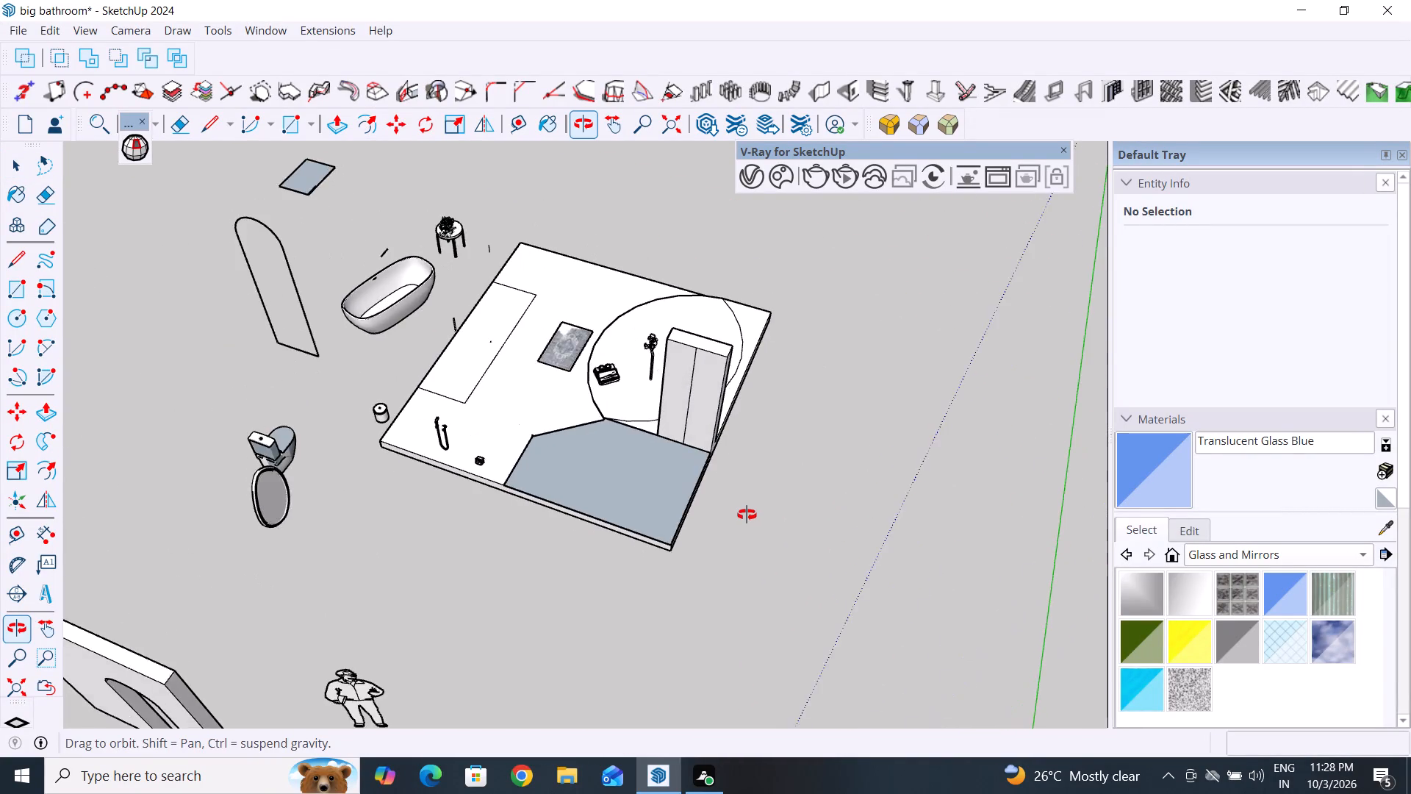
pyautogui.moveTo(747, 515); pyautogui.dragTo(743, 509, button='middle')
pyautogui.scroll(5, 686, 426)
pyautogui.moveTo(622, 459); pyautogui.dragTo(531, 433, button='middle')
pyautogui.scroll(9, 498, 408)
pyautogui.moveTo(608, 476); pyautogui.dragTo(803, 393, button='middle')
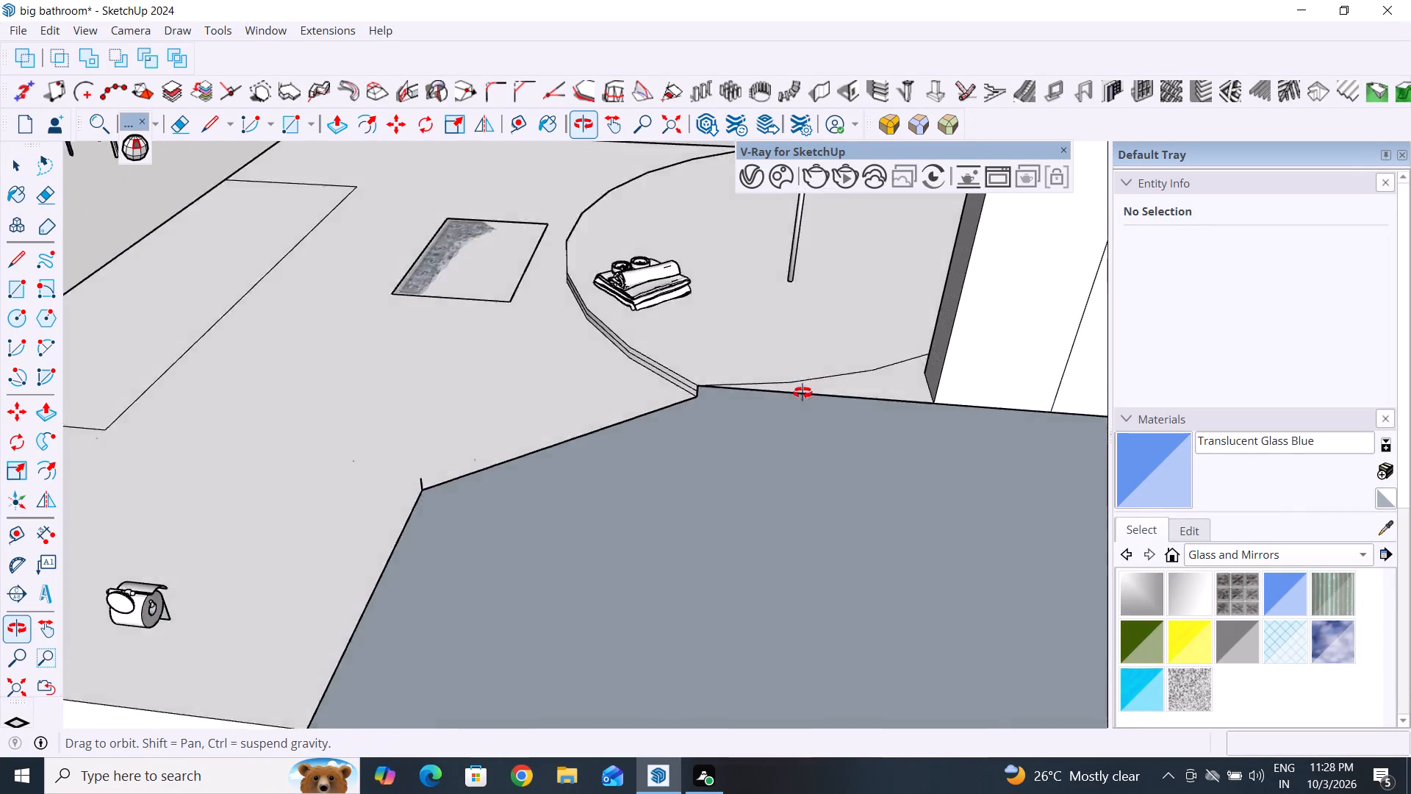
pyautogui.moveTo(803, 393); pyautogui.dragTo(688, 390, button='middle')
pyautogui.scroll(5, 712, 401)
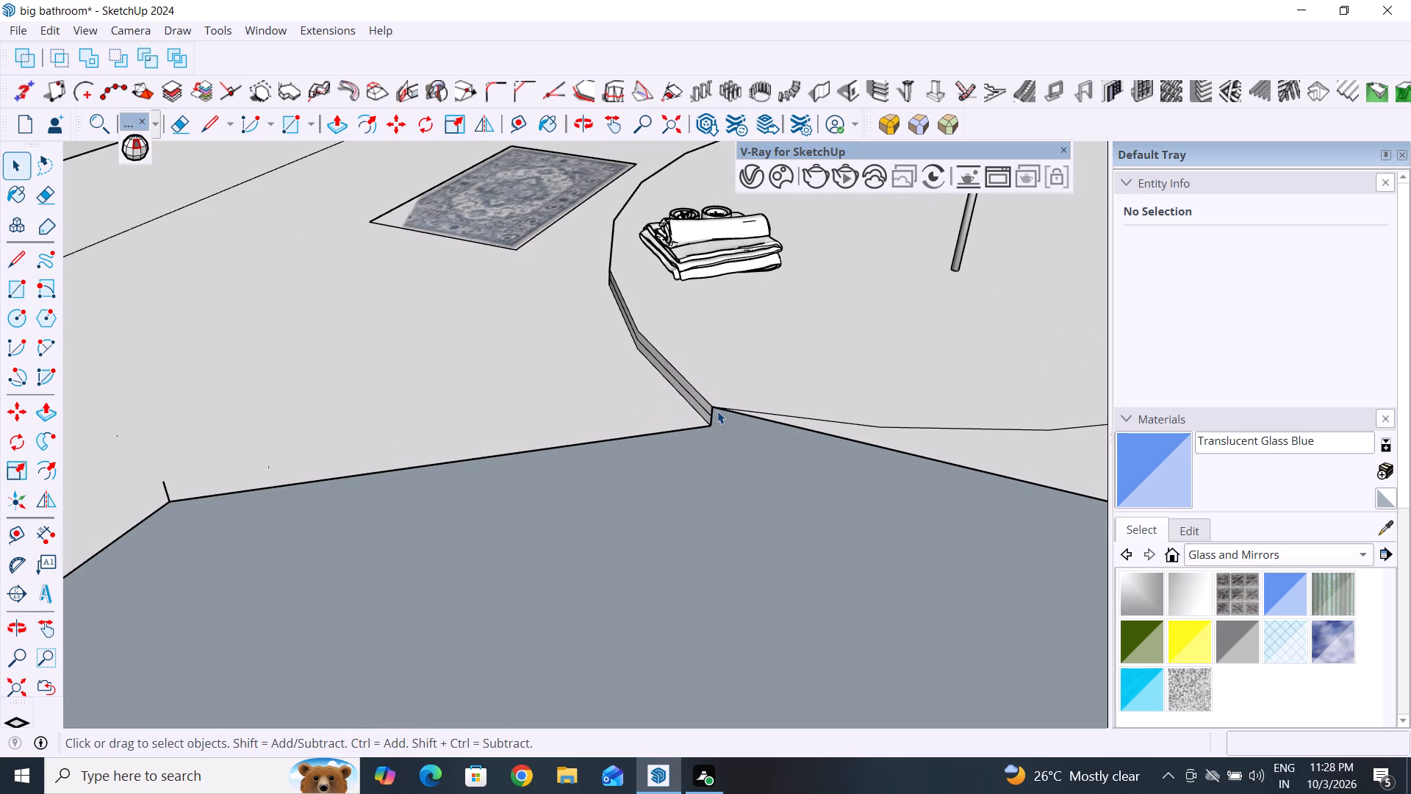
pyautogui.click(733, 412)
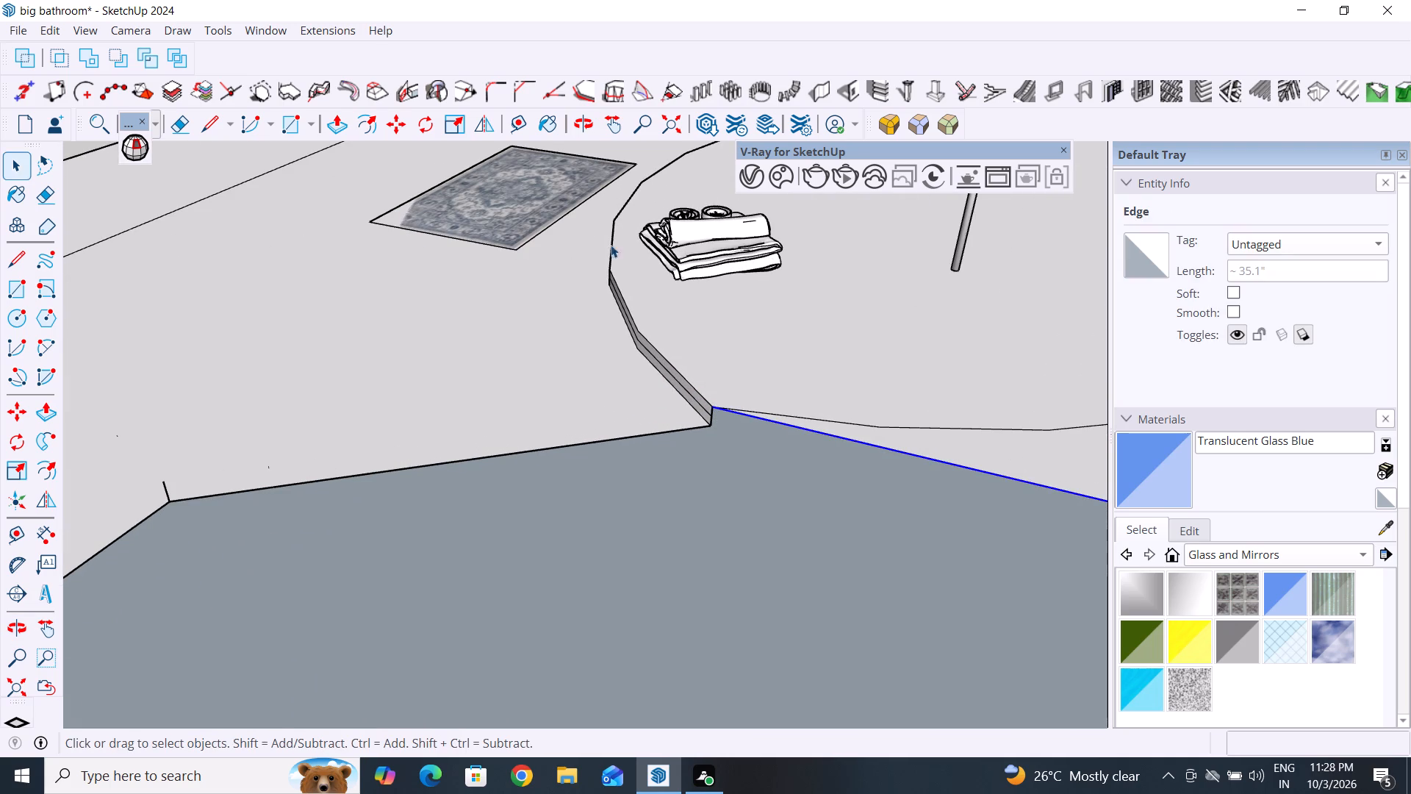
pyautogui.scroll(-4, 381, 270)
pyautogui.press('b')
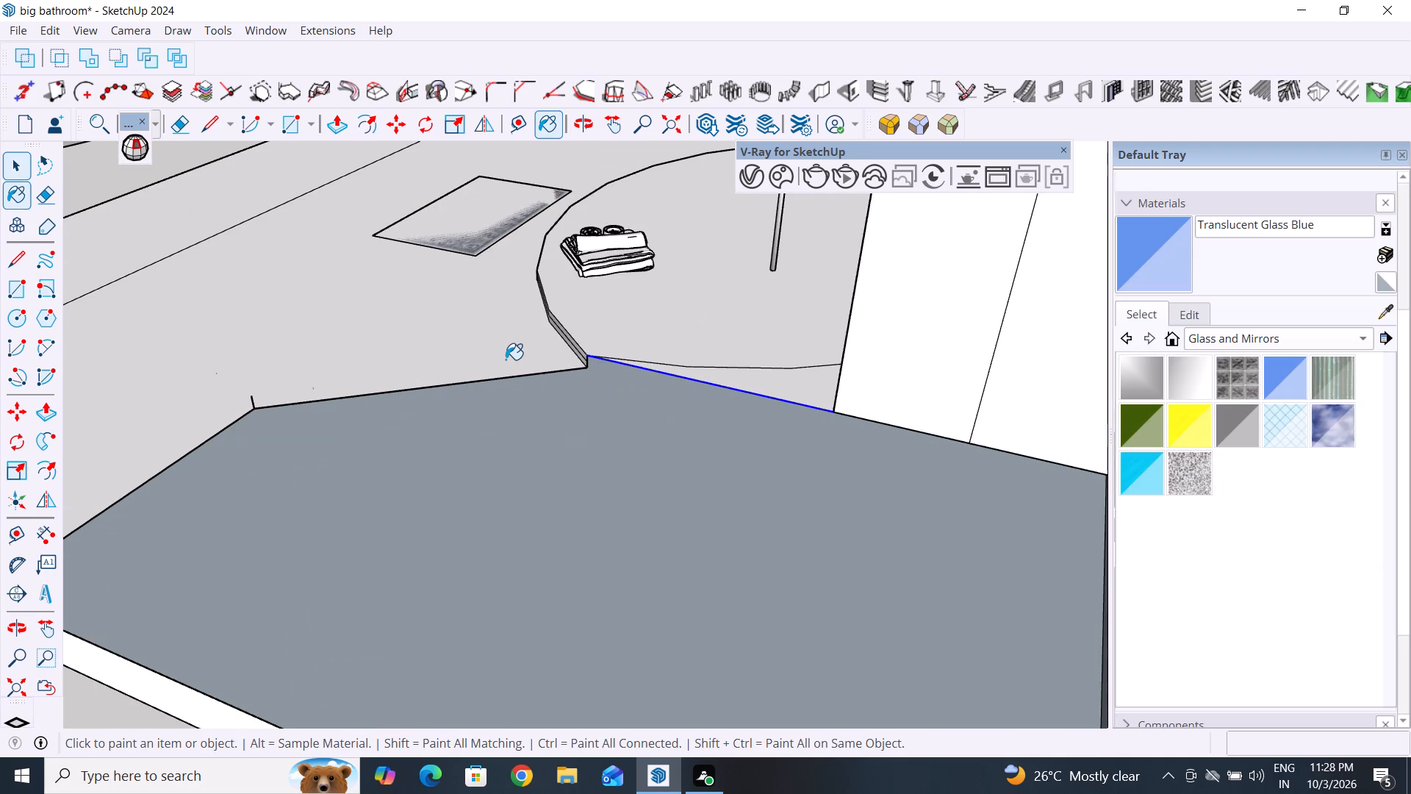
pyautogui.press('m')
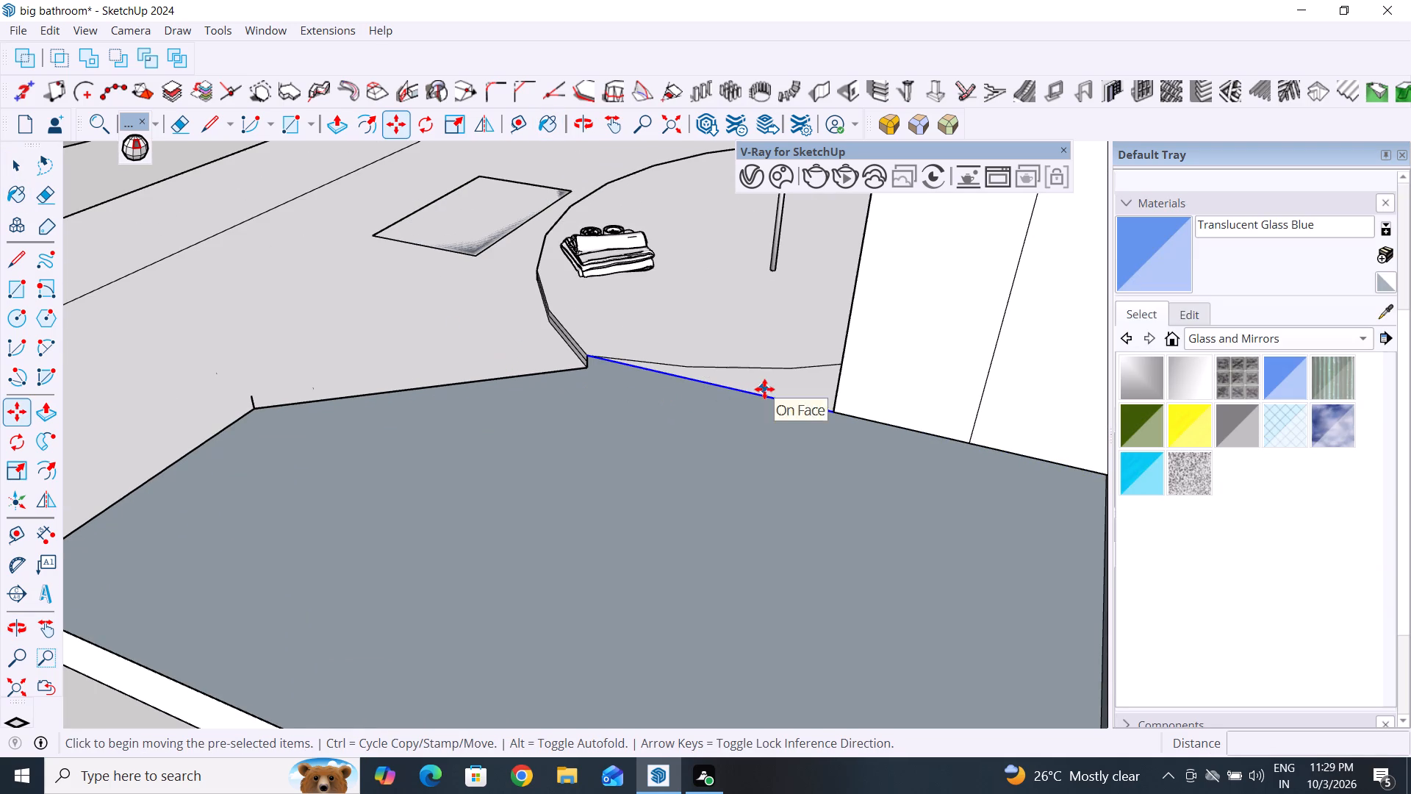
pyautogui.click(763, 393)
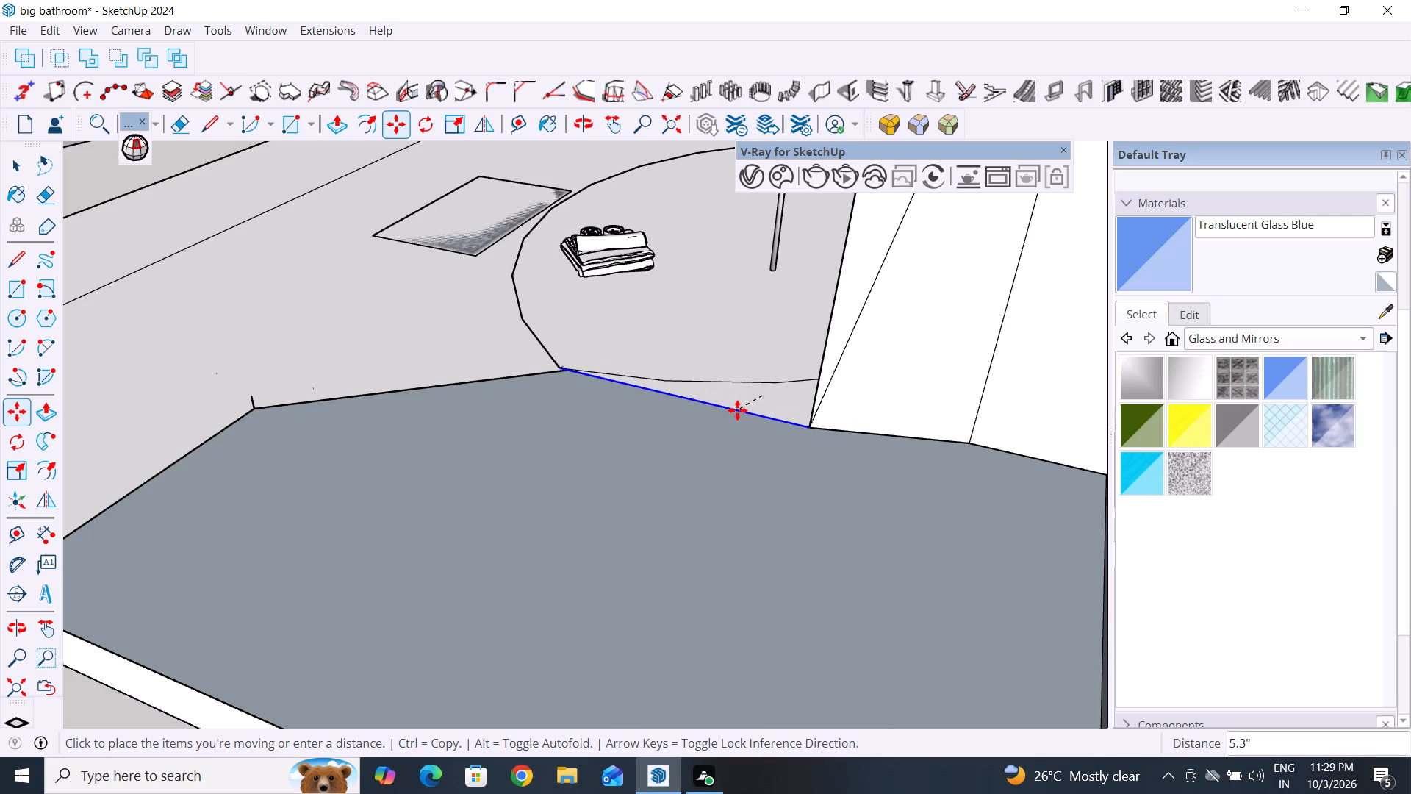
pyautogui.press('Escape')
# Delete the short vertical stub edge standing at the bend of the open corner's boundary.
pyautogui.scroll(-6, 737, 410)
pyautogui.moveTo(785, 481); pyautogui.dragTo(713, 537, button='middle')
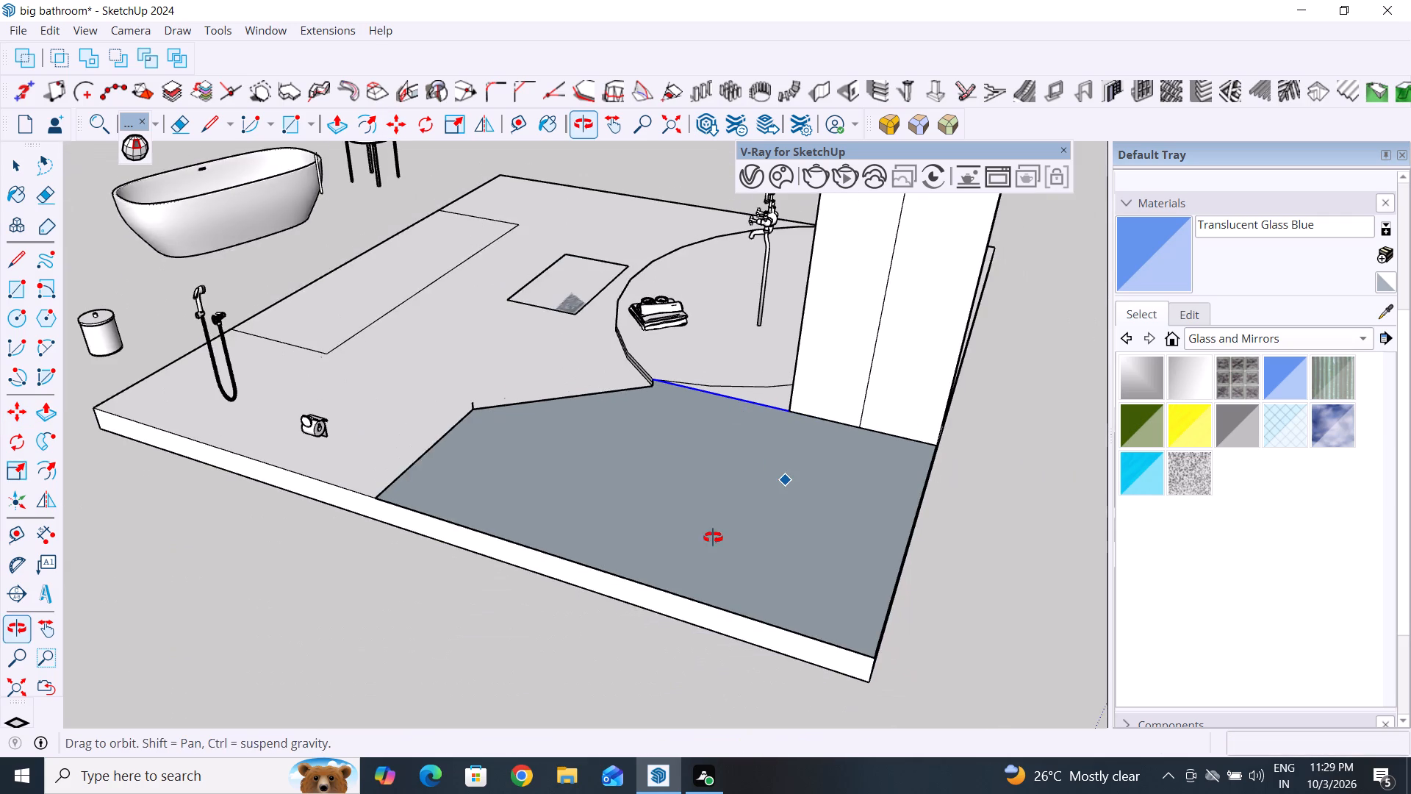
pyautogui.moveTo(713, 537); pyautogui.dragTo(96, 519, button='middle')
pyautogui.scroll(-2, 694, 527)
pyautogui.moveTo(761, 526); pyautogui.dragTo(418, 509, button='middle')
pyautogui.click(16, 161)
pyautogui.click(256, 280)
pyautogui.scroll(2, 572, 529)
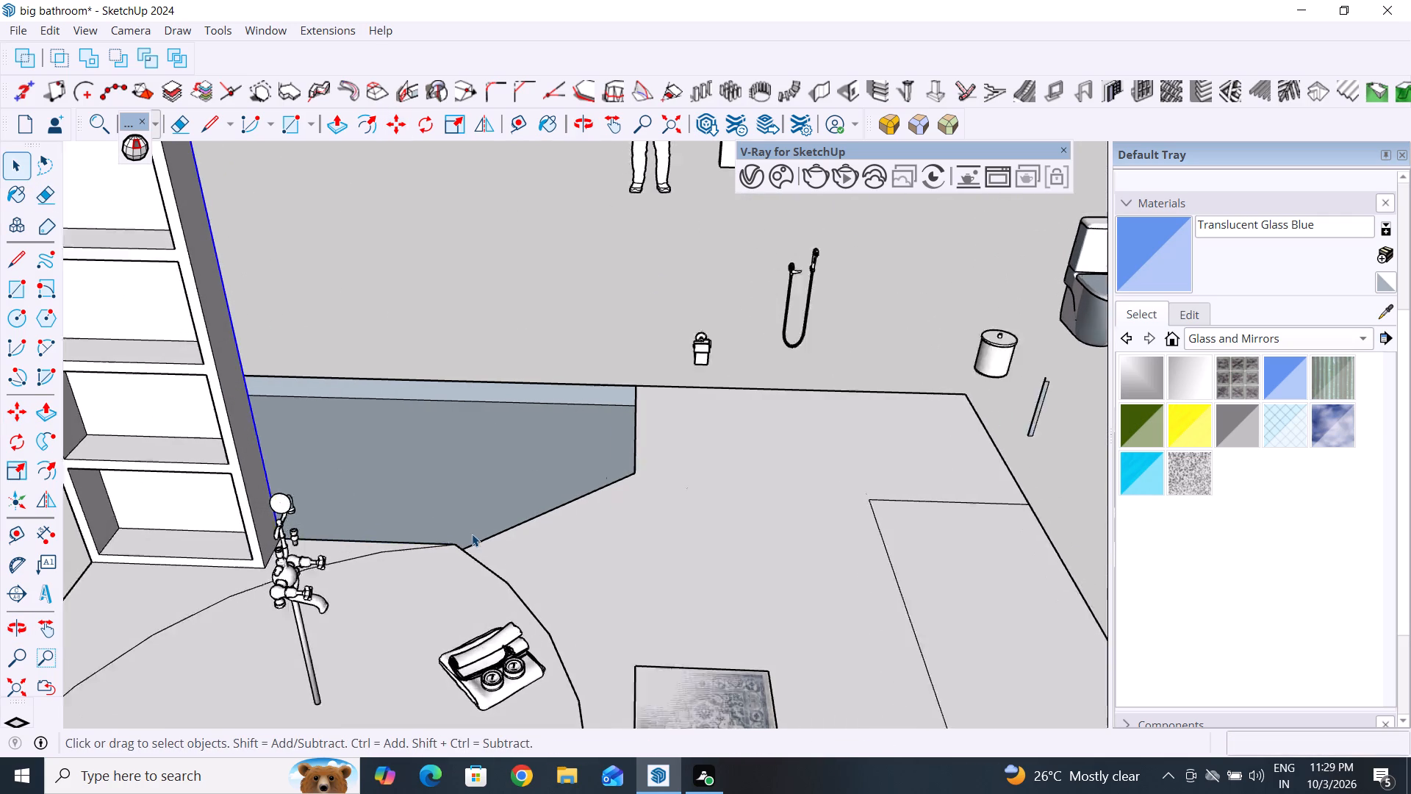
pyautogui.scroll(2, 472, 534)
pyautogui.moveTo(683, 479); pyautogui.dragTo(502, 298, button='middle')
pyautogui.scroll(9, 739, 537)
pyautogui.click(648, 403)
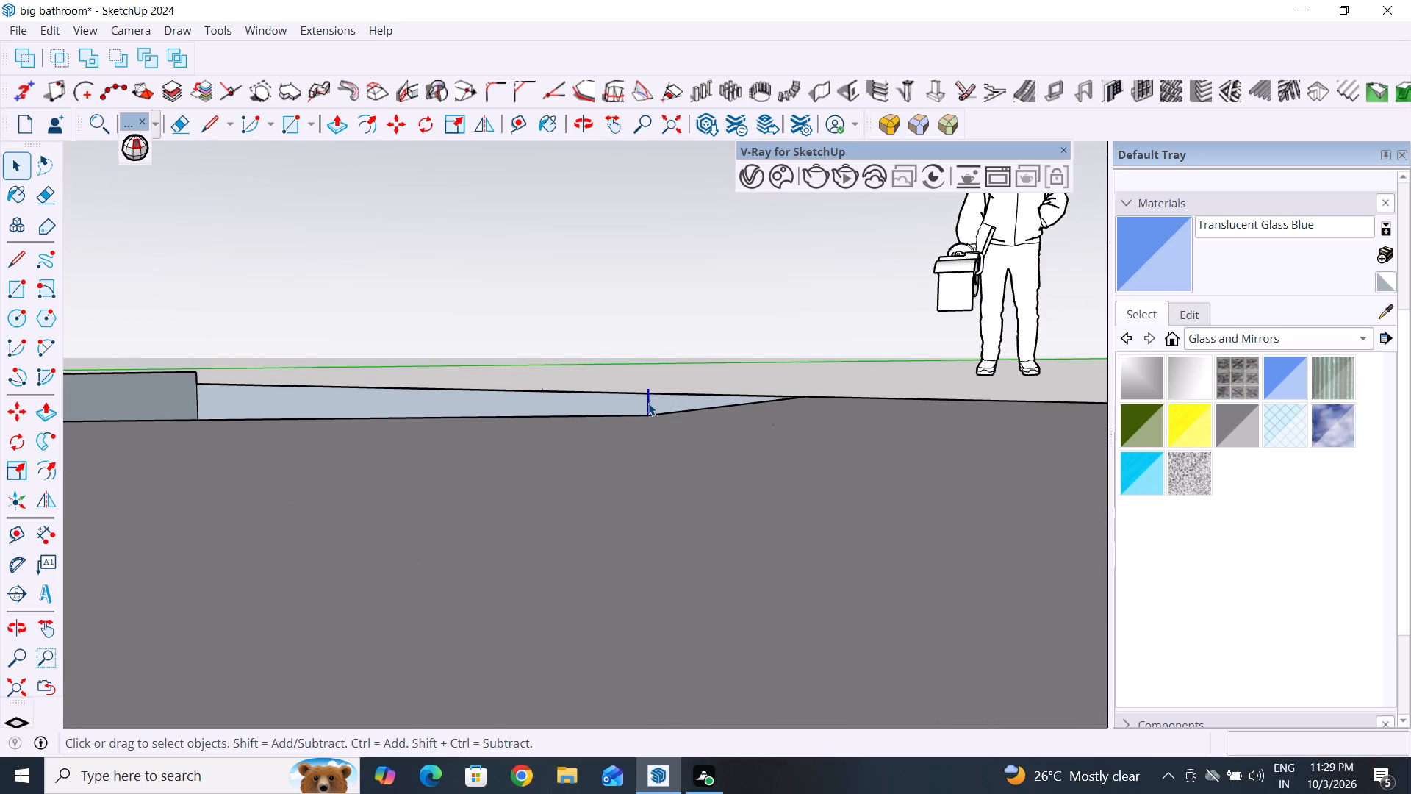
pyautogui.press('Delete')
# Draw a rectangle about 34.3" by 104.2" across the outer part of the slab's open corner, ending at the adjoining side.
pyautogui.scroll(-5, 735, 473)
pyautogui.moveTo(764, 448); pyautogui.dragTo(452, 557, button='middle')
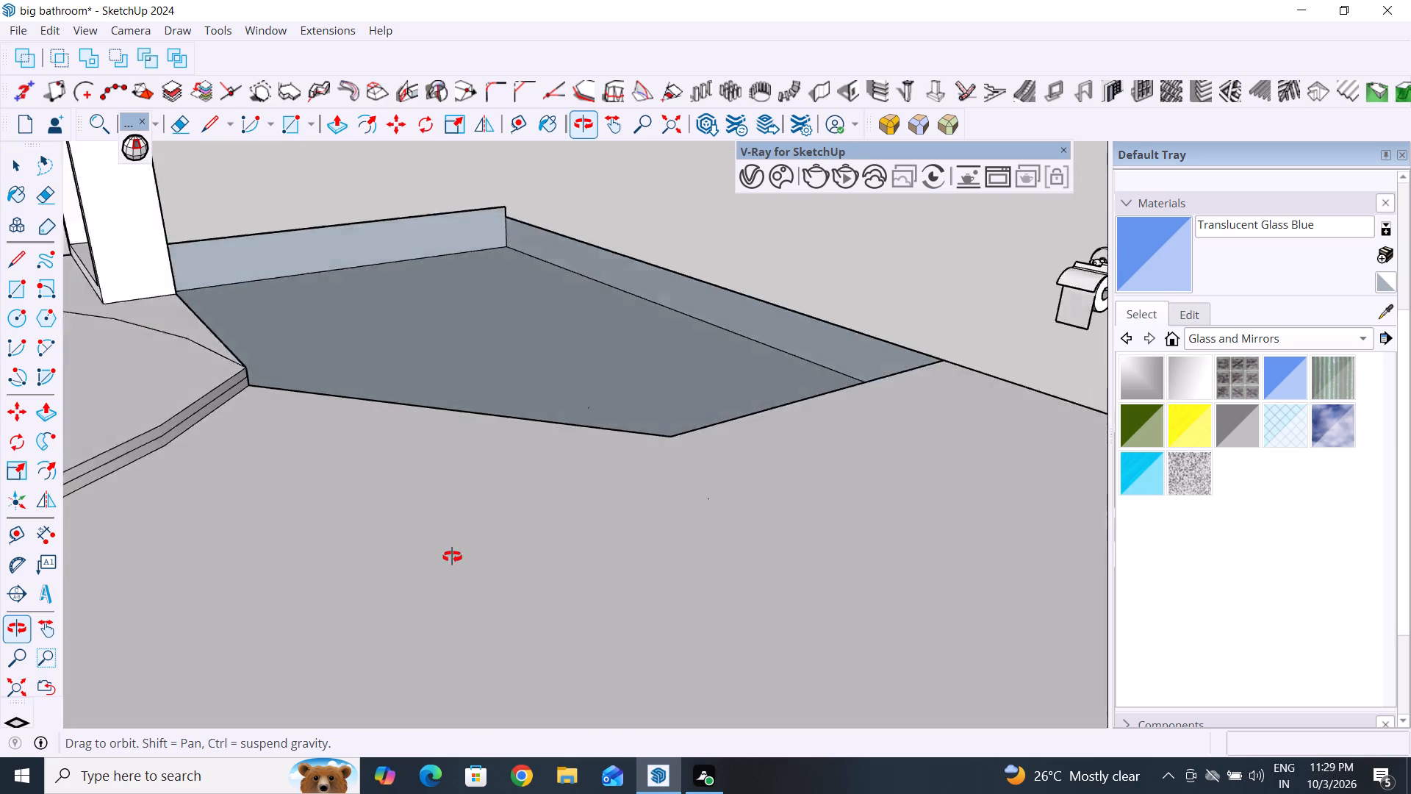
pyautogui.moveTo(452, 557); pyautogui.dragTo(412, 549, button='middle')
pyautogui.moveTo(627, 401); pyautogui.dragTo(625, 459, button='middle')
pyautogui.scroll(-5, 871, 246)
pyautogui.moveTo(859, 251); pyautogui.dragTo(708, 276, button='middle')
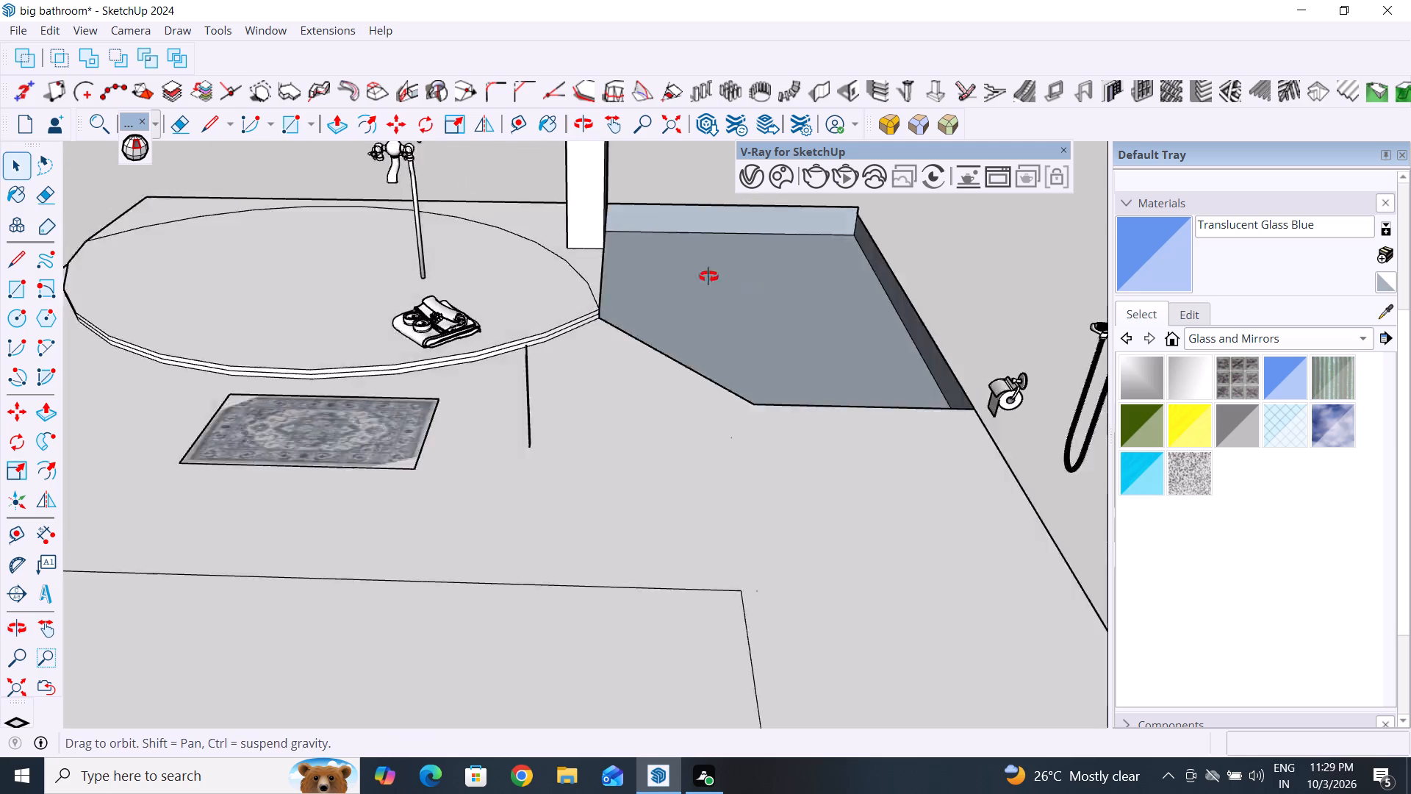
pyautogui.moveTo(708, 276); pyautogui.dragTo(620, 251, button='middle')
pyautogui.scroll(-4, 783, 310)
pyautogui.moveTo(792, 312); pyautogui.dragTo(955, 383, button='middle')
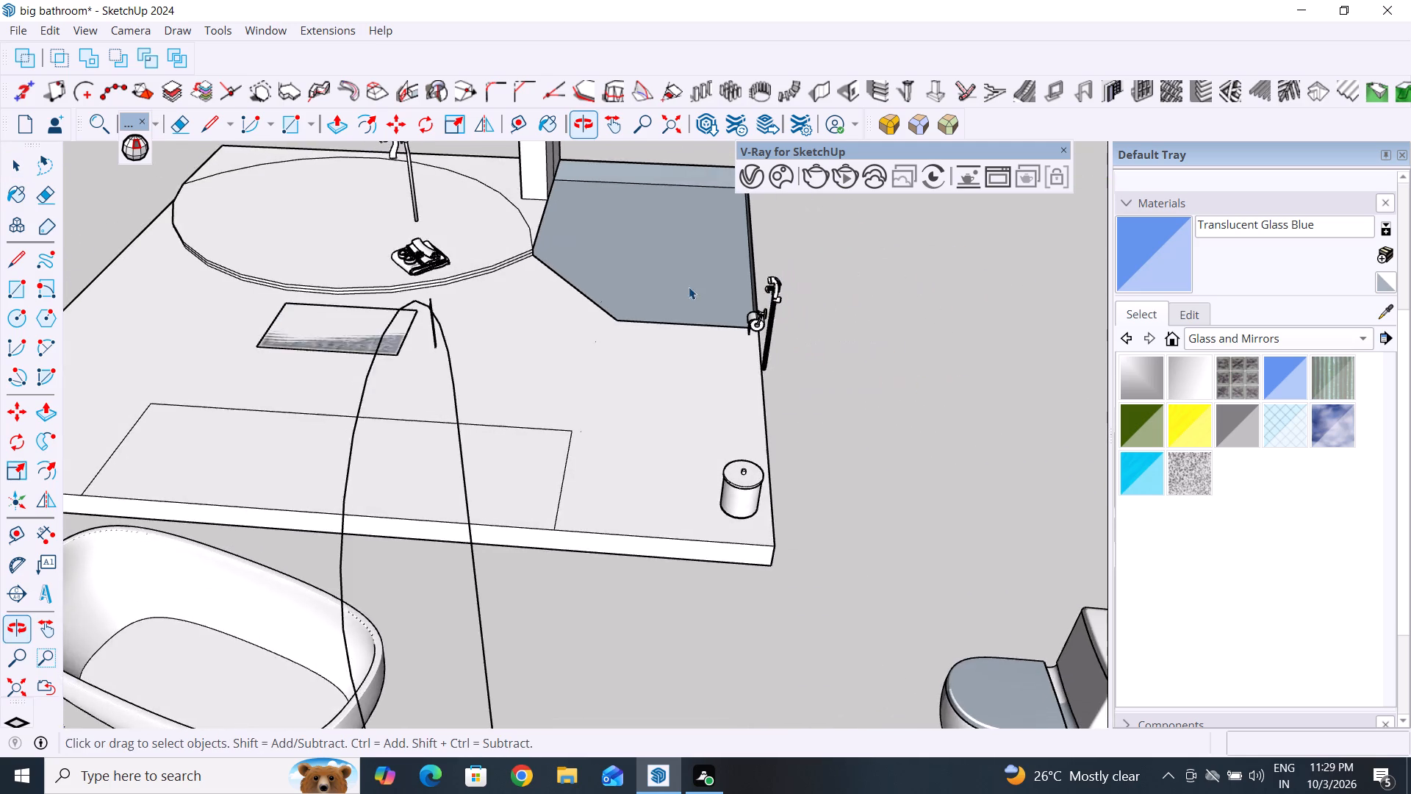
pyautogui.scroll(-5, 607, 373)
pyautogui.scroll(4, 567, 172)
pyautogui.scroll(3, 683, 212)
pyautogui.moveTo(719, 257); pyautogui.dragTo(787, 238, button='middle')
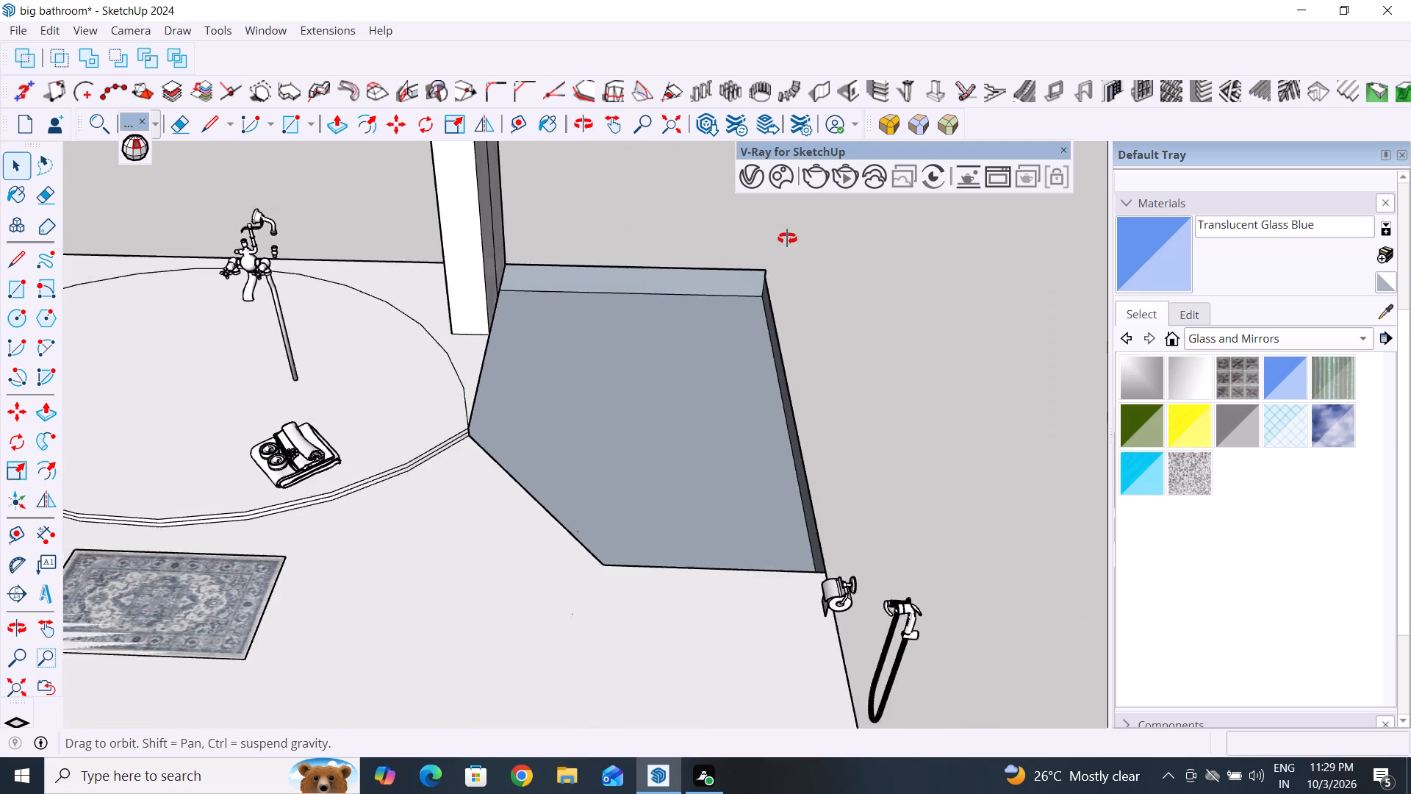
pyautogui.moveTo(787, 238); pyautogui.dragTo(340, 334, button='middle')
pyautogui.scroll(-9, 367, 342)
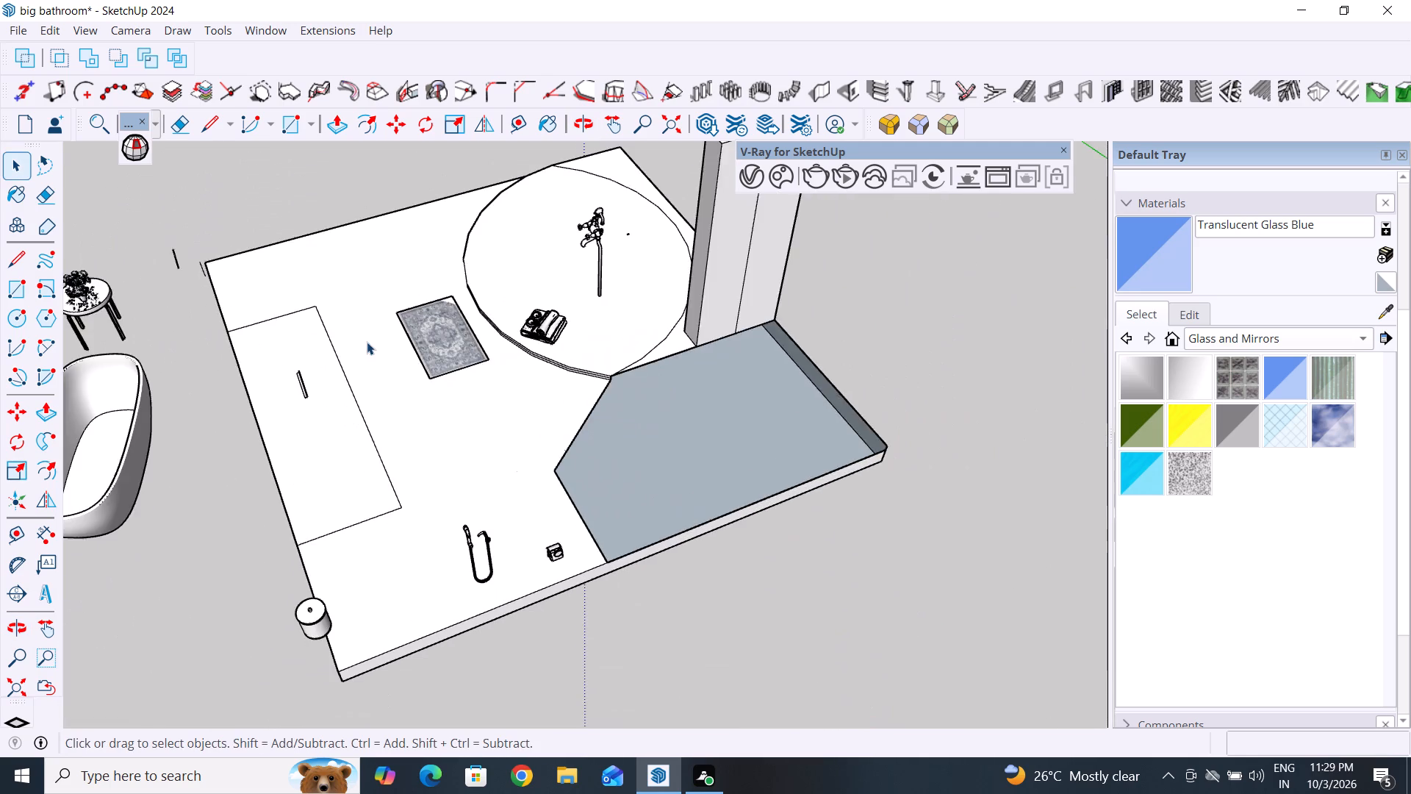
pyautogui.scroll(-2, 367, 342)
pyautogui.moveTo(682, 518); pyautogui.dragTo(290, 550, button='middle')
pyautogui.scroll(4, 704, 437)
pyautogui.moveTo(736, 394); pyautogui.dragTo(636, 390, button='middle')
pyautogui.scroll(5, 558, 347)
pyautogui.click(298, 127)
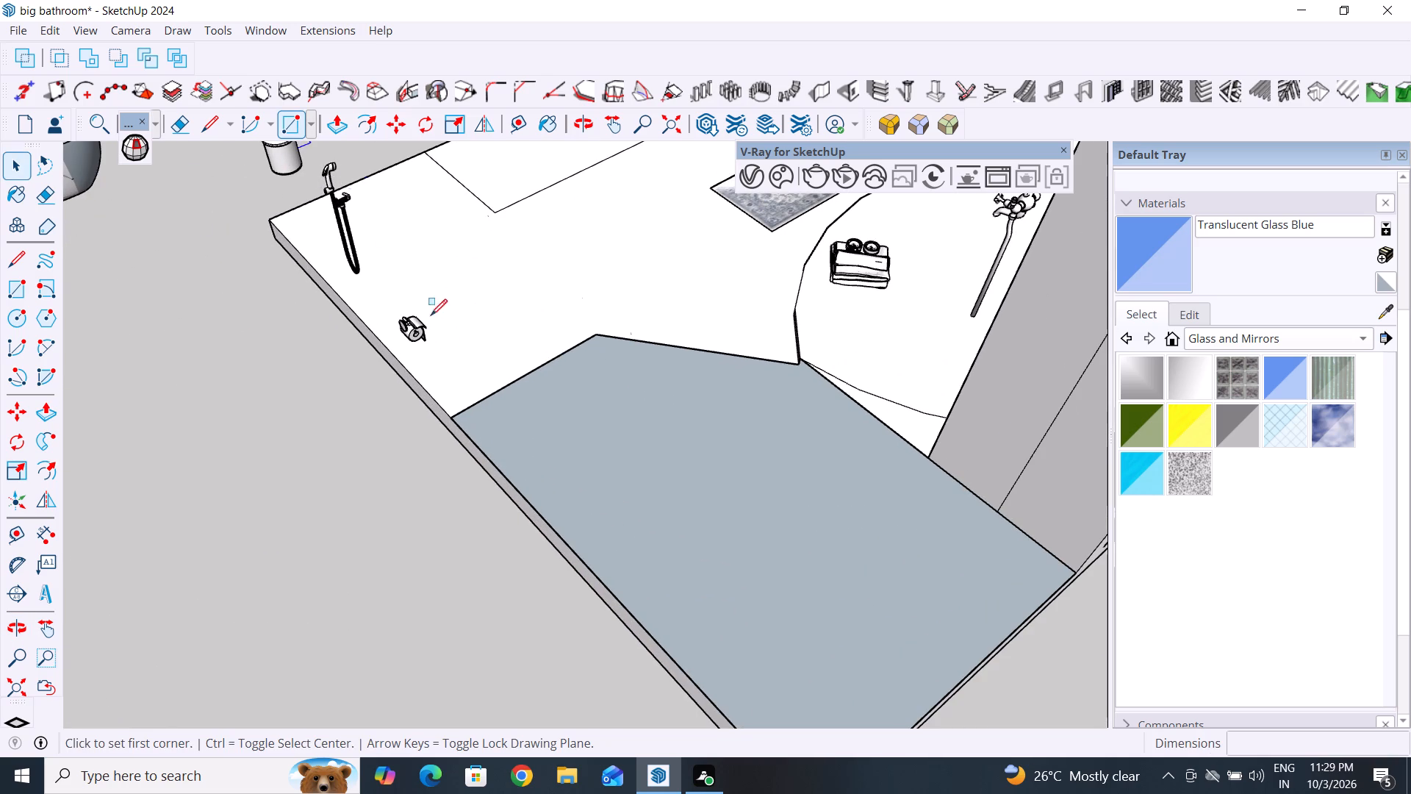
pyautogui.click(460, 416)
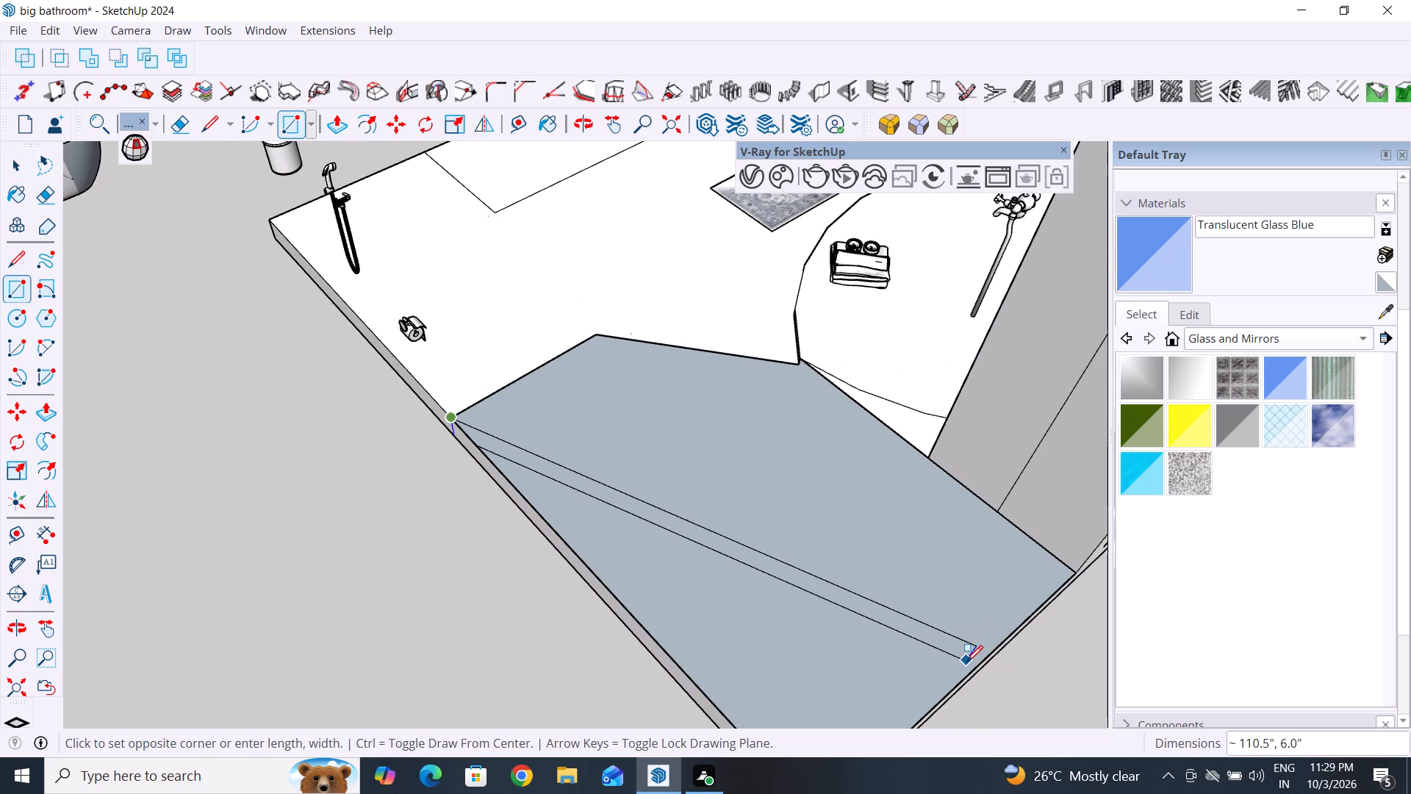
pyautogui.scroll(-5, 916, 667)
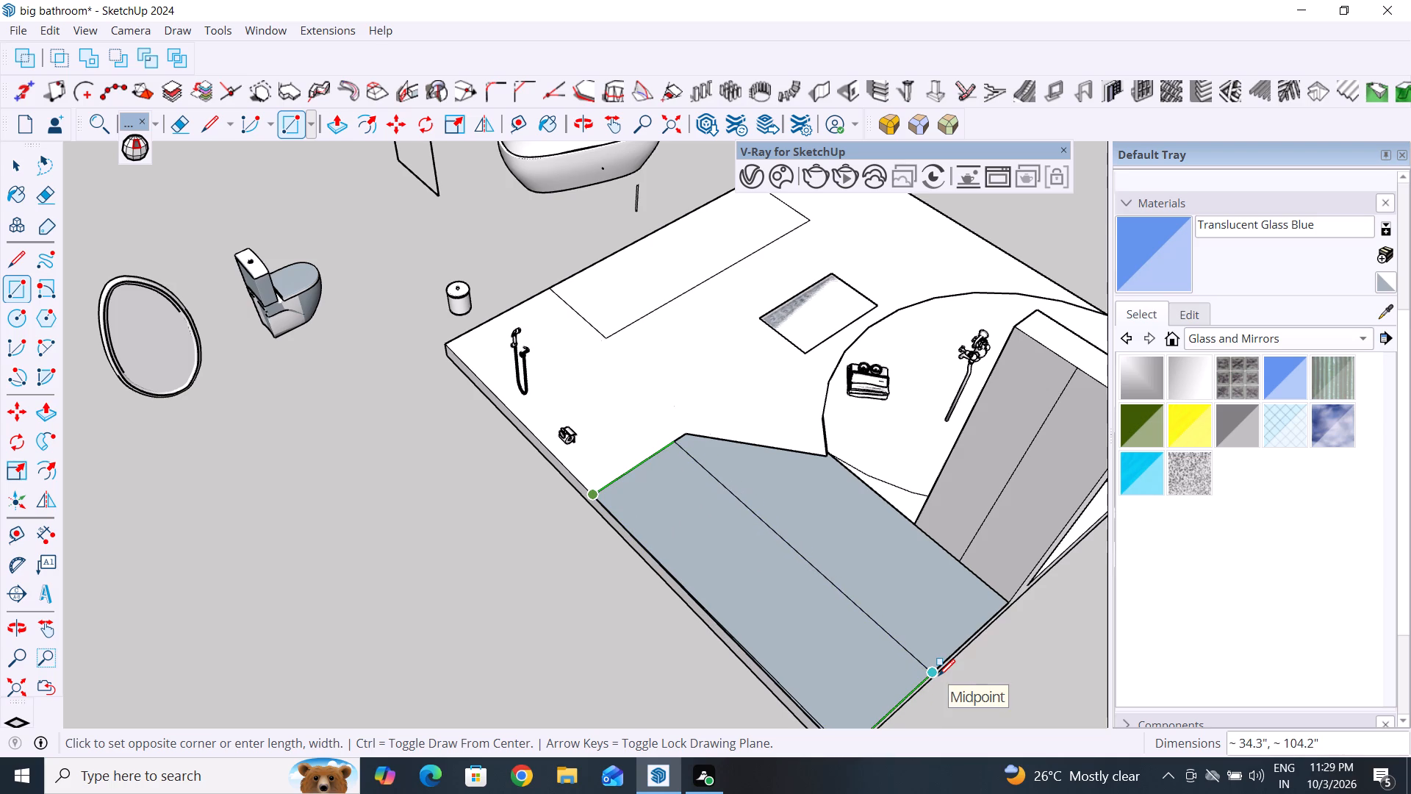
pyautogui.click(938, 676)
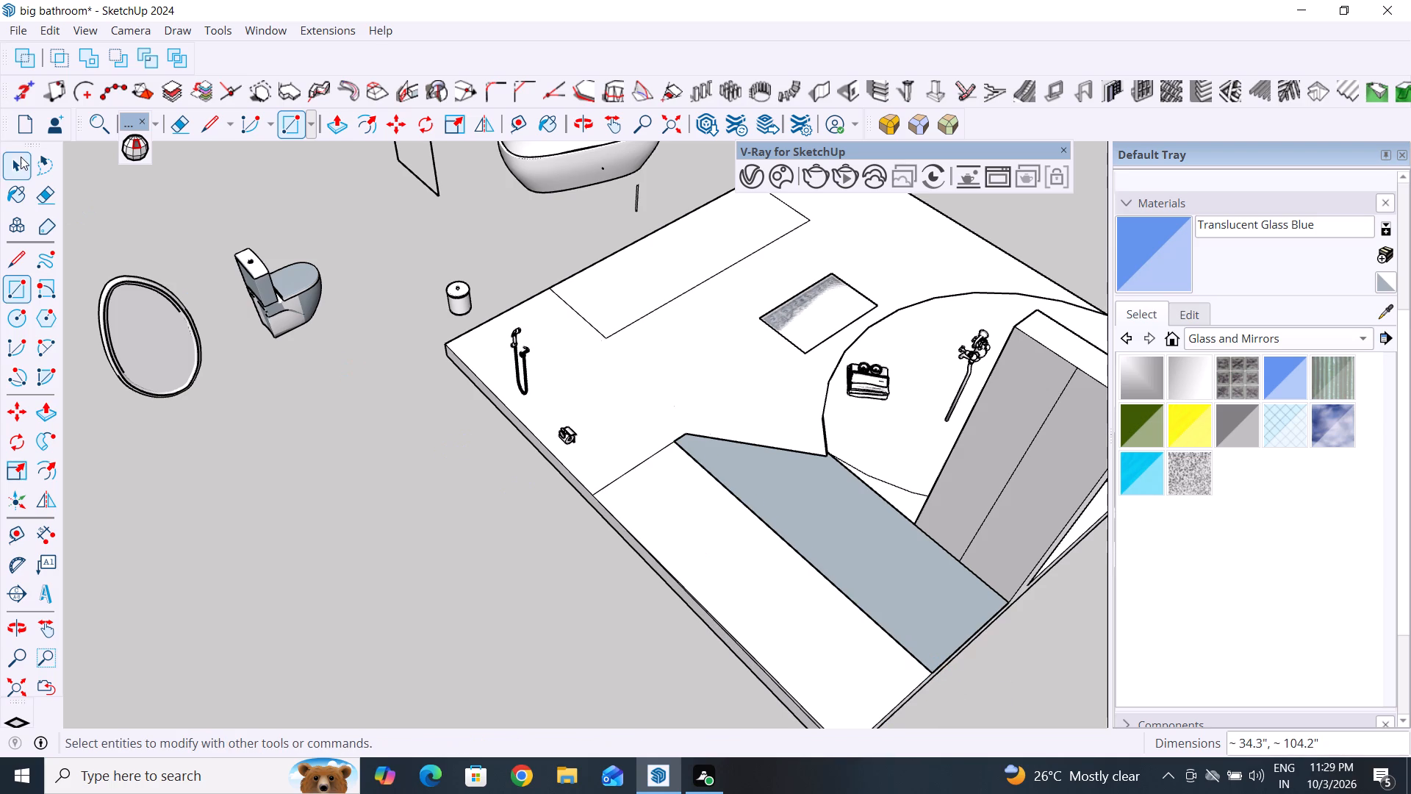
# Inspect how the new rectangle's outer edge fits the slab's side and outer corner.
pyautogui.click(23, 161)
pyautogui.scroll(-4, 504, 548)
pyautogui.moveTo(509, 553); pyautogui.dragTo(544, 421, button='middle')
pyautogui.scroll(1, 656, 532)
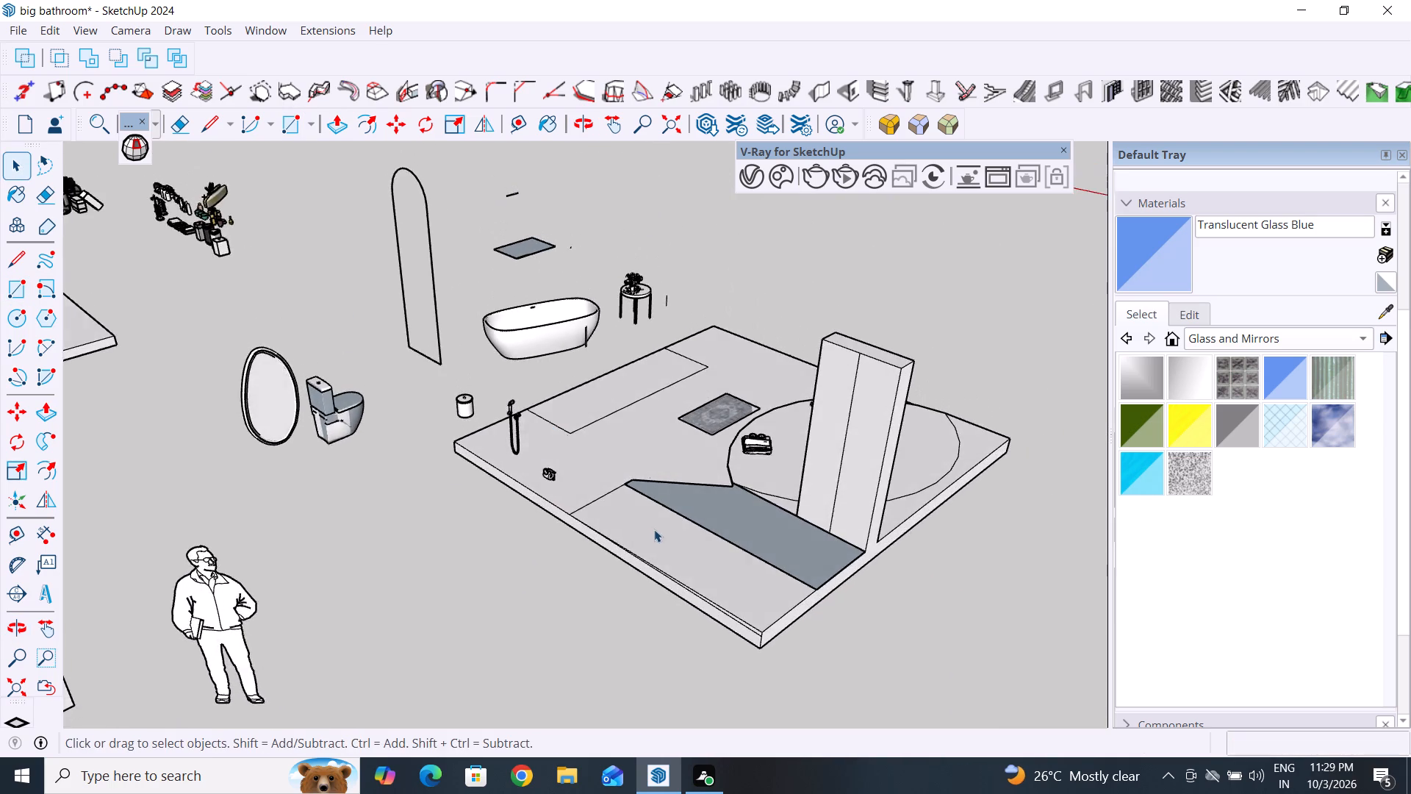
pyautogui.scroll(3, 654, 529)
pyautogui.moveTo(624, 501); pyautogui.dragTo(680, 473, button='middle')
pyautogui.scroll(5, 865, 668)
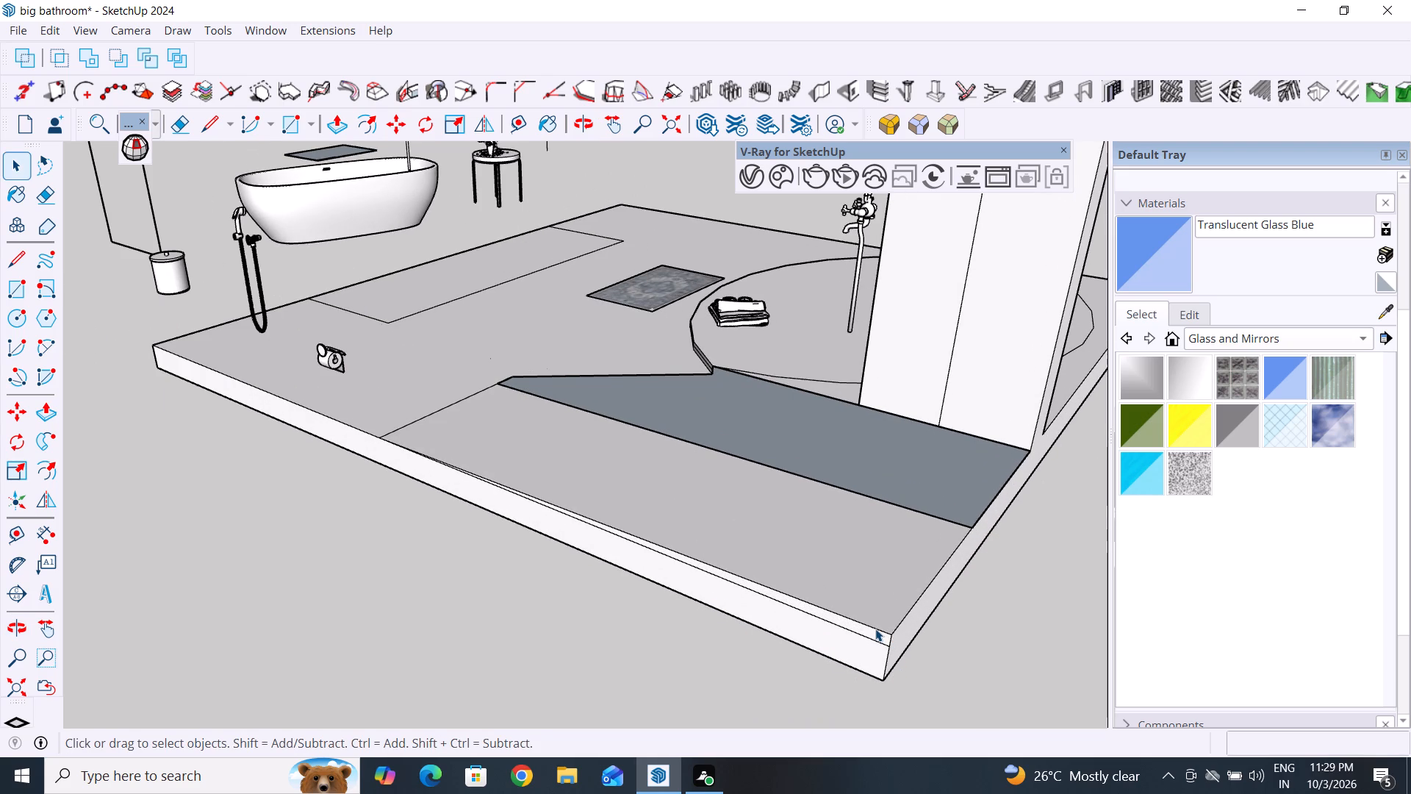
pyautogui.click(875, 629)
pyautogui.moveTo(960, 629); pyautogui.dragTo(846, 541, button='middle')
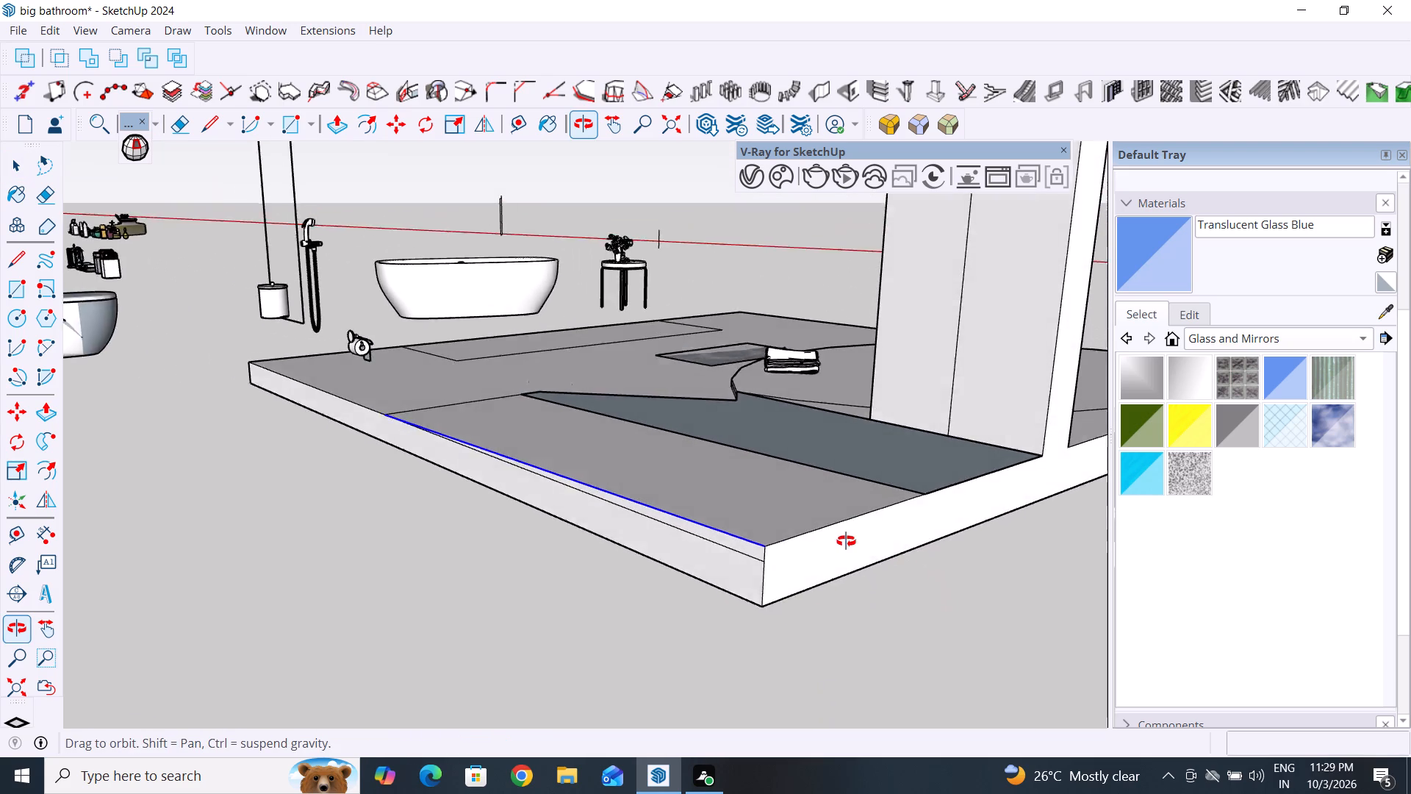
pyautogui.moveTo(846, 541); pyautogui.dragTo(629, 576, button='middle')
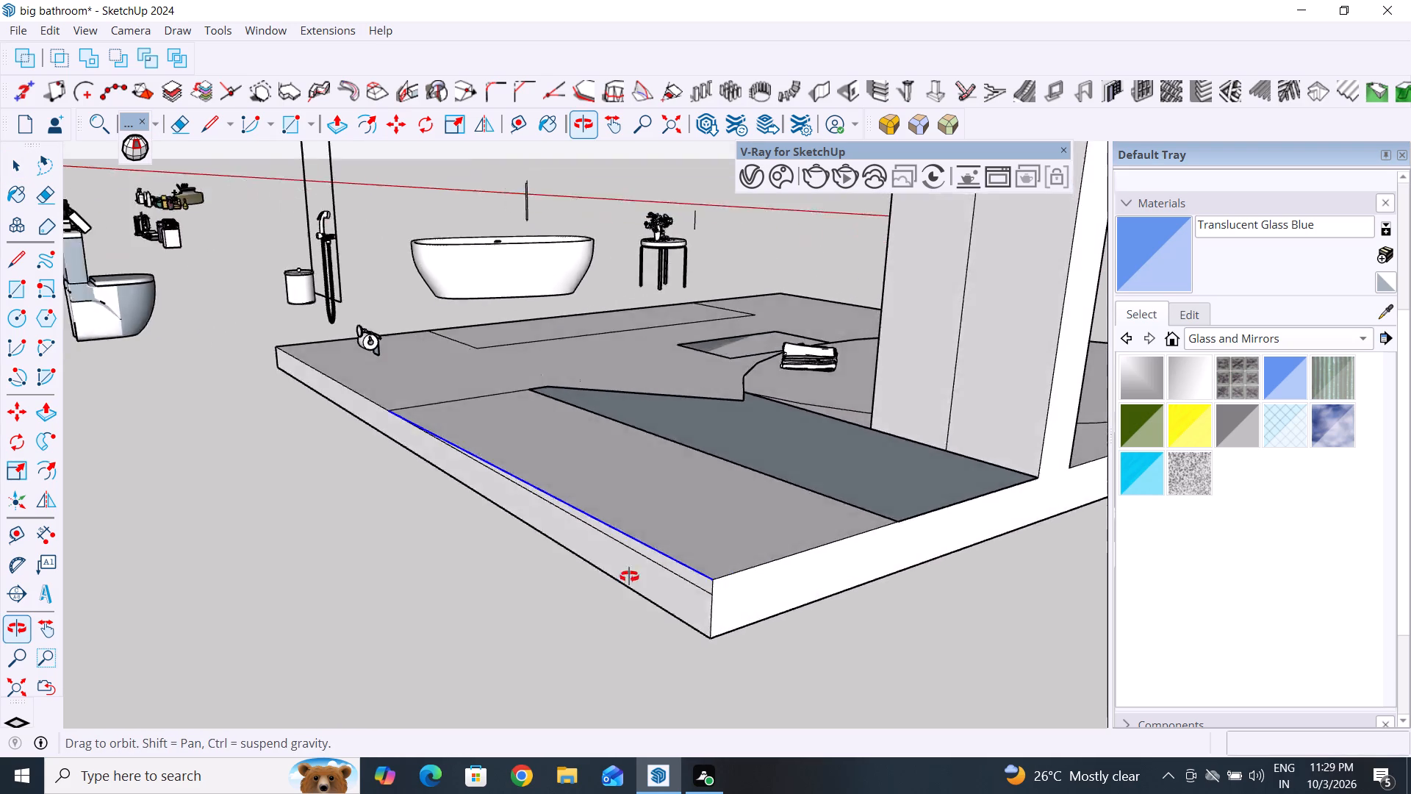
pyautogui.moveTo(629, 576); pyautogui.dragTo(880, 553, button='middle')
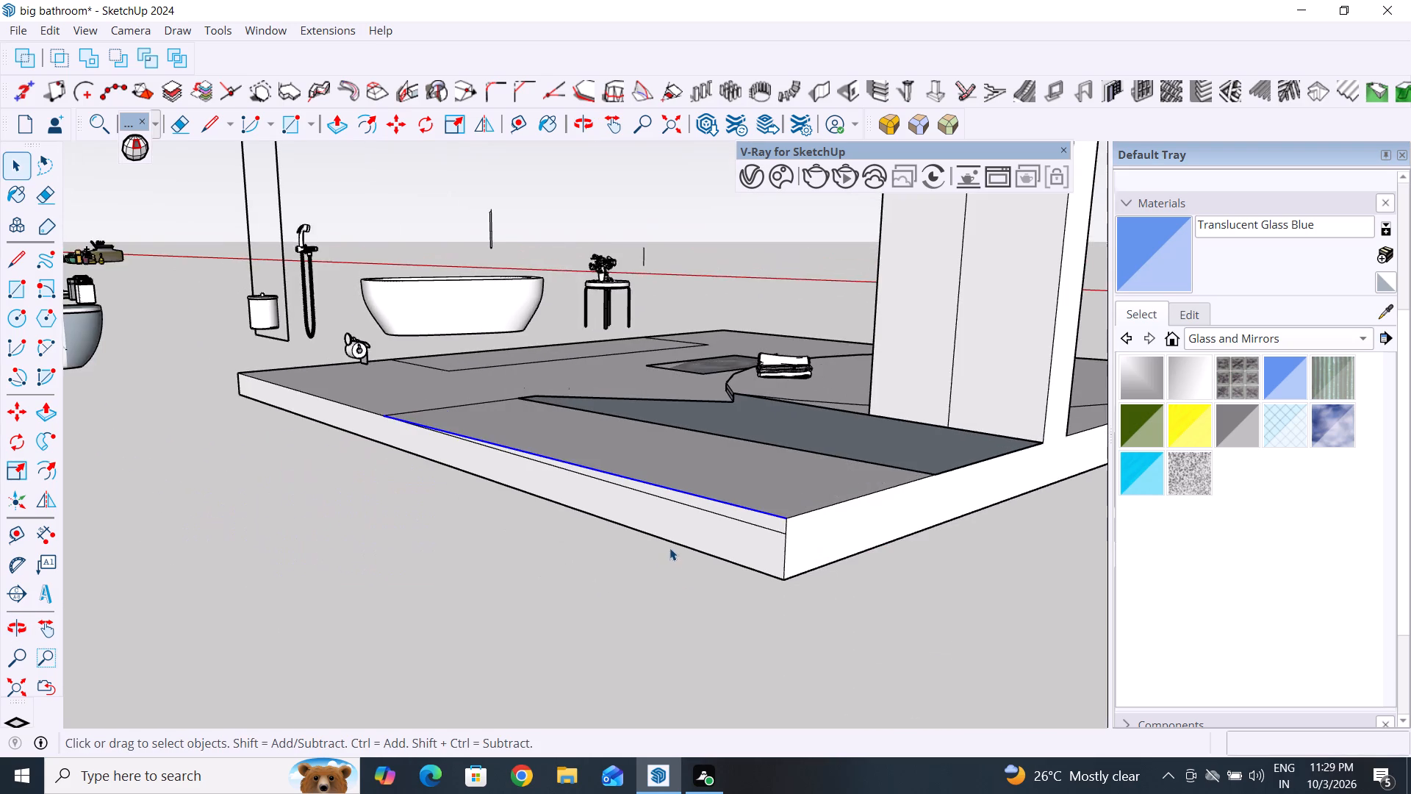
pyautogui.scroll(-13, 669, 548)
pyautogui.moveTo(554, 593); pyautogui.dragTo(966, 652, button='middle')
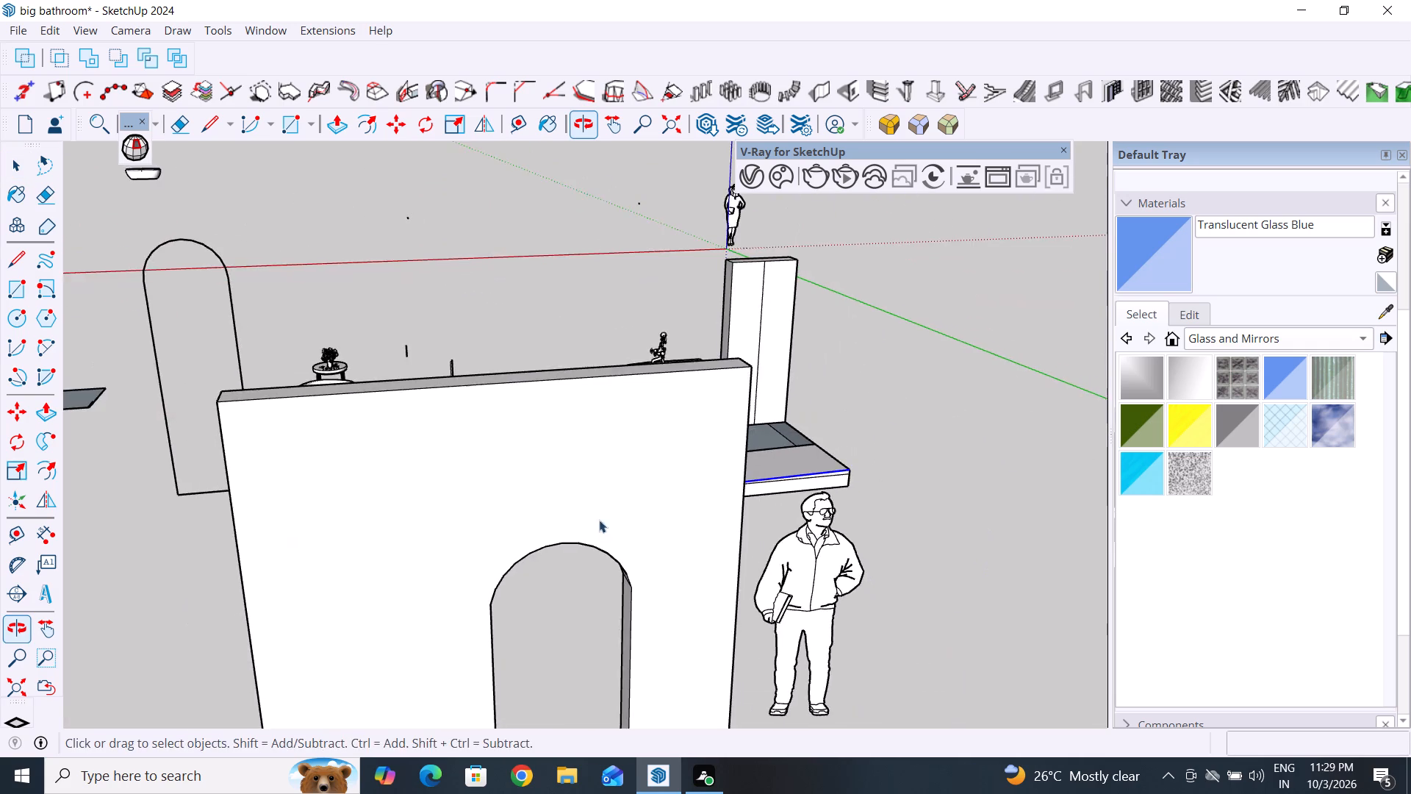
pyautogui.moveTo(513, 512); pyautogui.dragTo(1010, 532, button='middle')
pyautogui.scroll(-4, 601, 470)
pyautogui.moveTo(526, 468); pyautogui.dragTo(507, 478, button='middle')
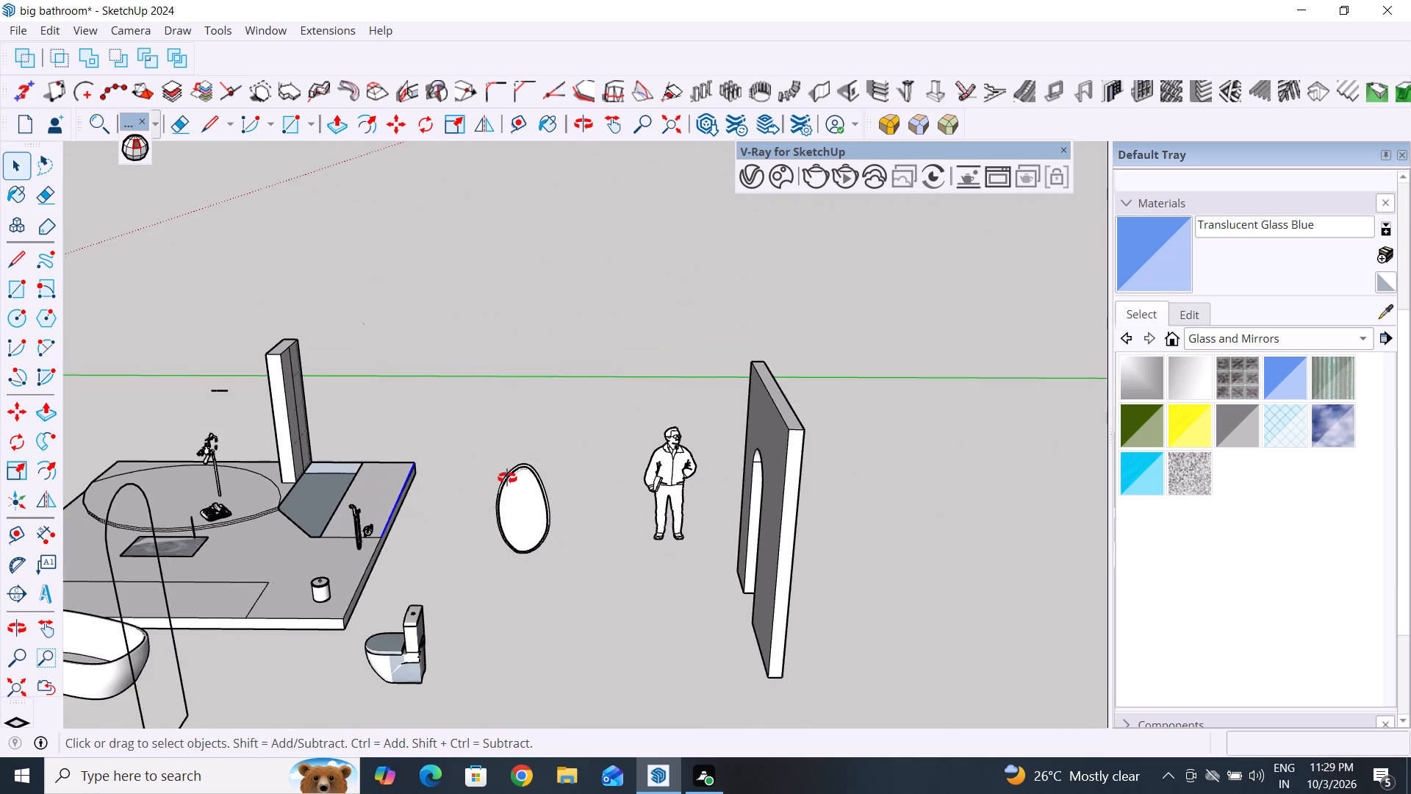
pyautogui.moveTo(507, 478); pyautogui.dragTo(201, 546, button='middle')
pyautogui.scroll(9, 511, 398)
pyautogui.moveTo(689, 460); pyautogui.dragTo(667, 469, button='middle')
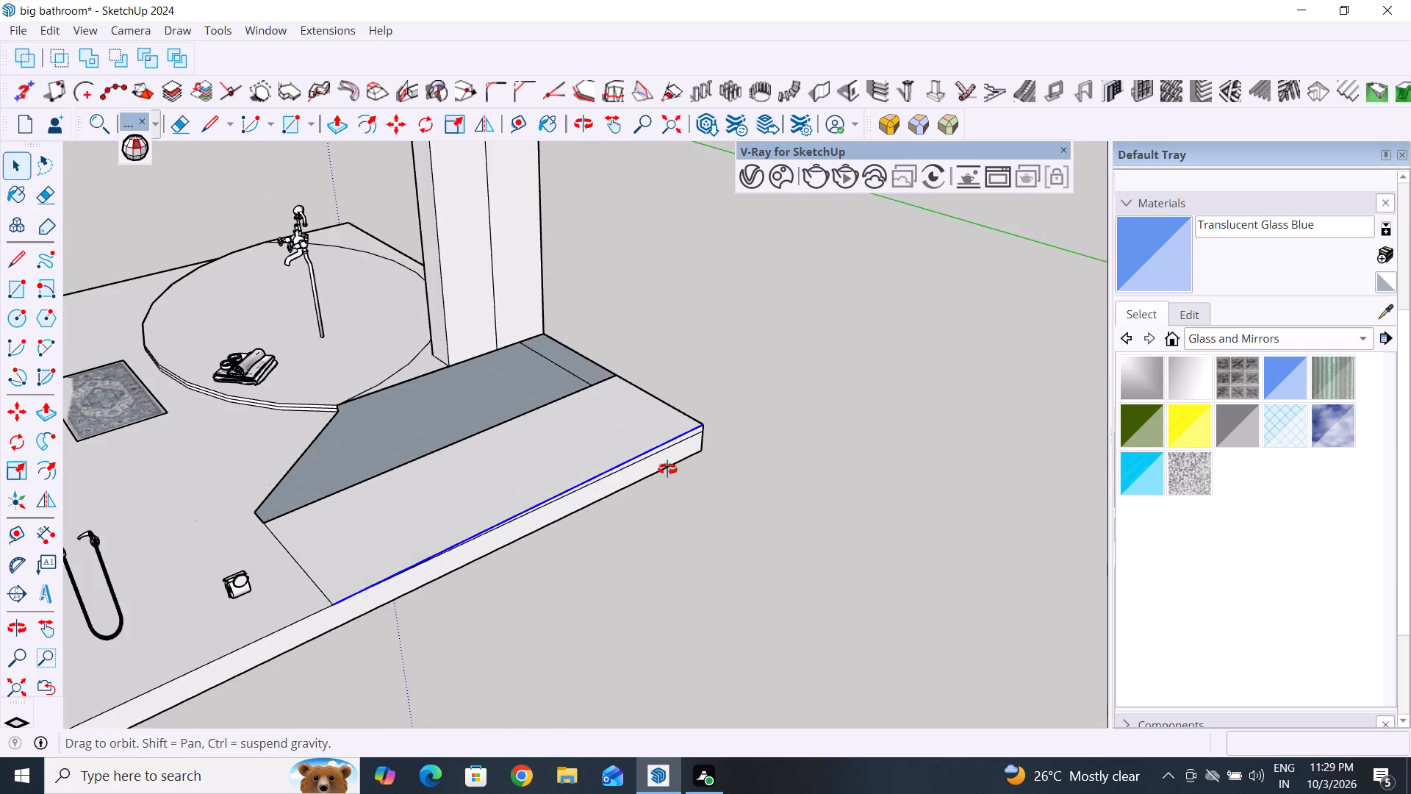
pyautogui.moveTo(667, 469); pyautogui.dragTo(588, 471, button='middle')
pyautogui.scroll(5, 643, 489)
pyautogui.moveTo(754, 457); pyautogui.dragTo(378, 452, button='middle')
pyautogui.scroll(-9, 631, 459)
pyautogui.moveTo(573, 443); pyautogui.dragTo(602, 468, button='middle')
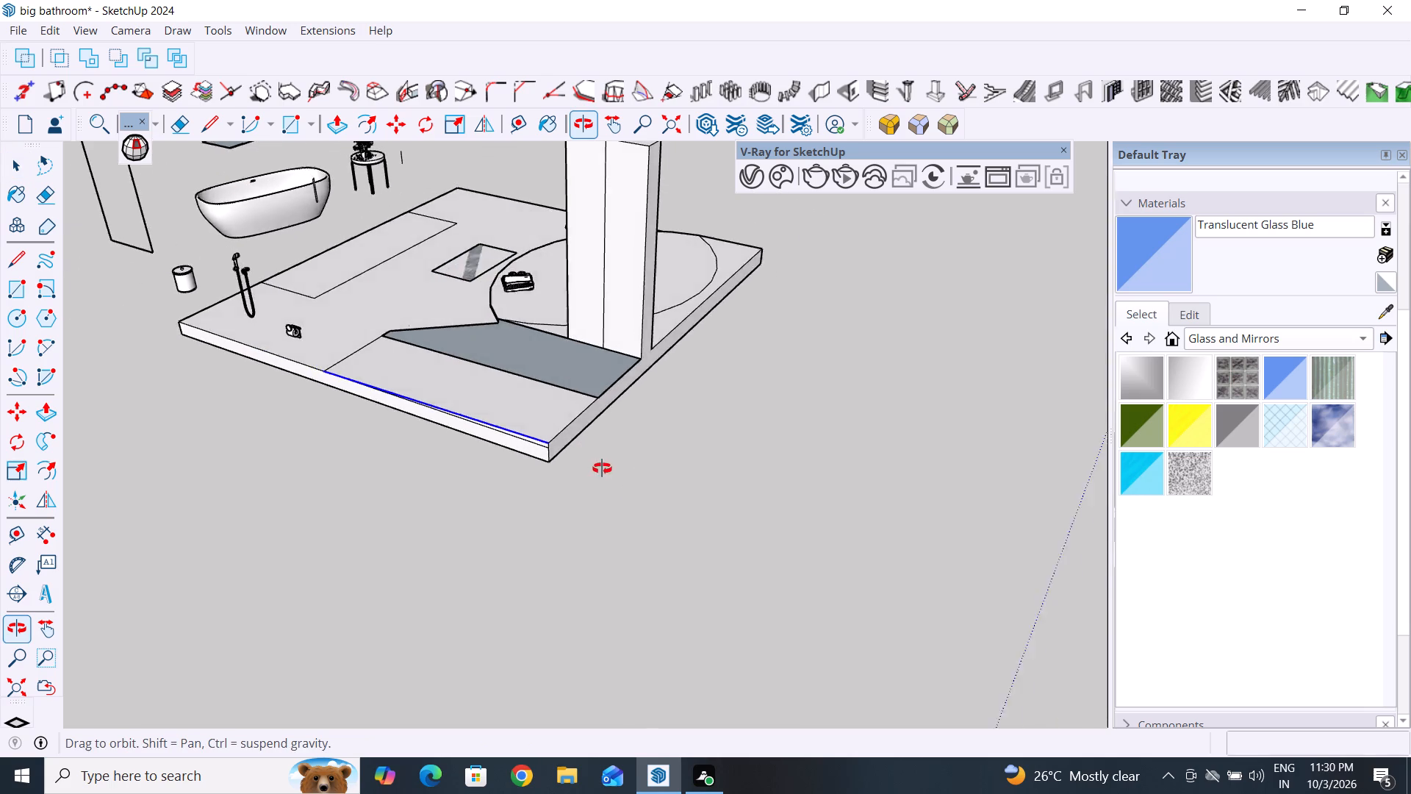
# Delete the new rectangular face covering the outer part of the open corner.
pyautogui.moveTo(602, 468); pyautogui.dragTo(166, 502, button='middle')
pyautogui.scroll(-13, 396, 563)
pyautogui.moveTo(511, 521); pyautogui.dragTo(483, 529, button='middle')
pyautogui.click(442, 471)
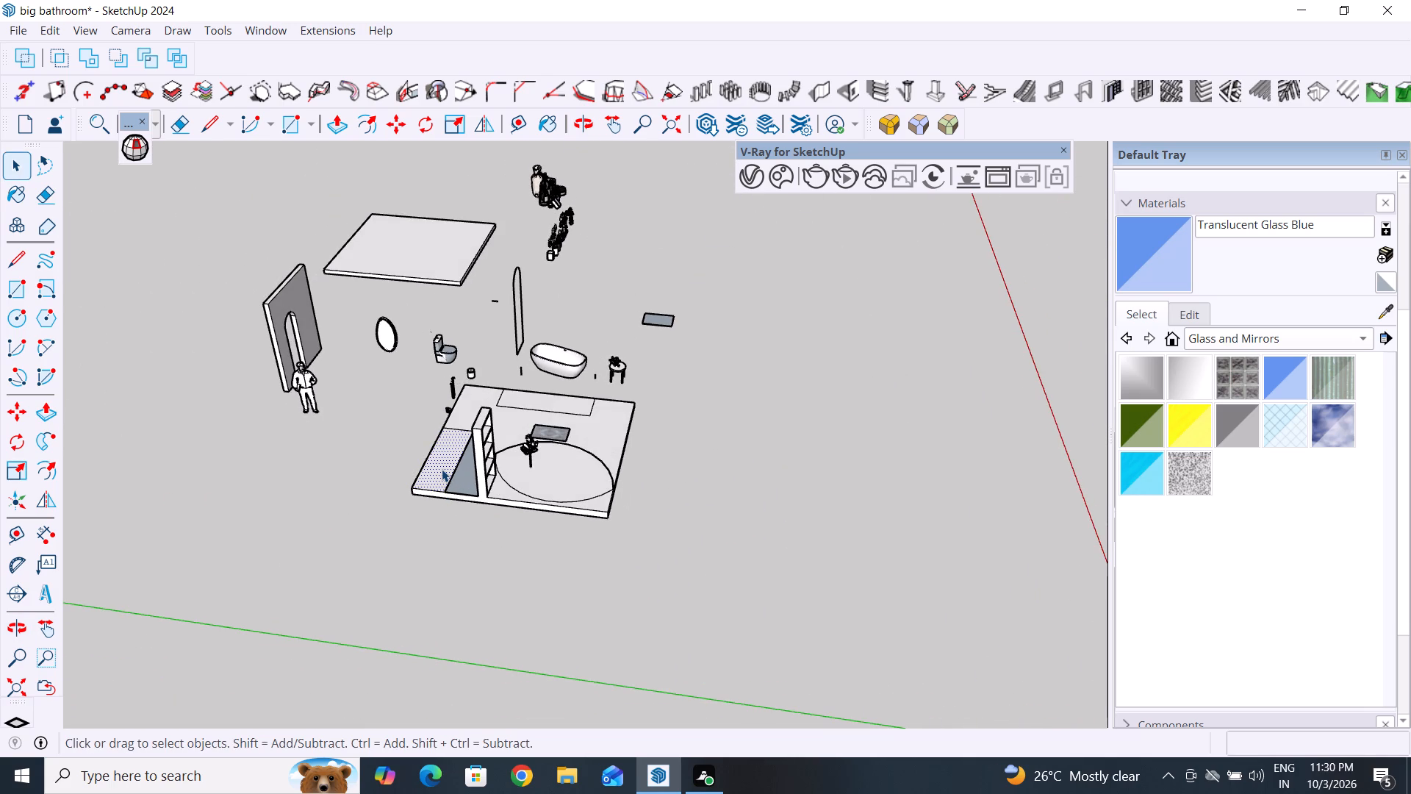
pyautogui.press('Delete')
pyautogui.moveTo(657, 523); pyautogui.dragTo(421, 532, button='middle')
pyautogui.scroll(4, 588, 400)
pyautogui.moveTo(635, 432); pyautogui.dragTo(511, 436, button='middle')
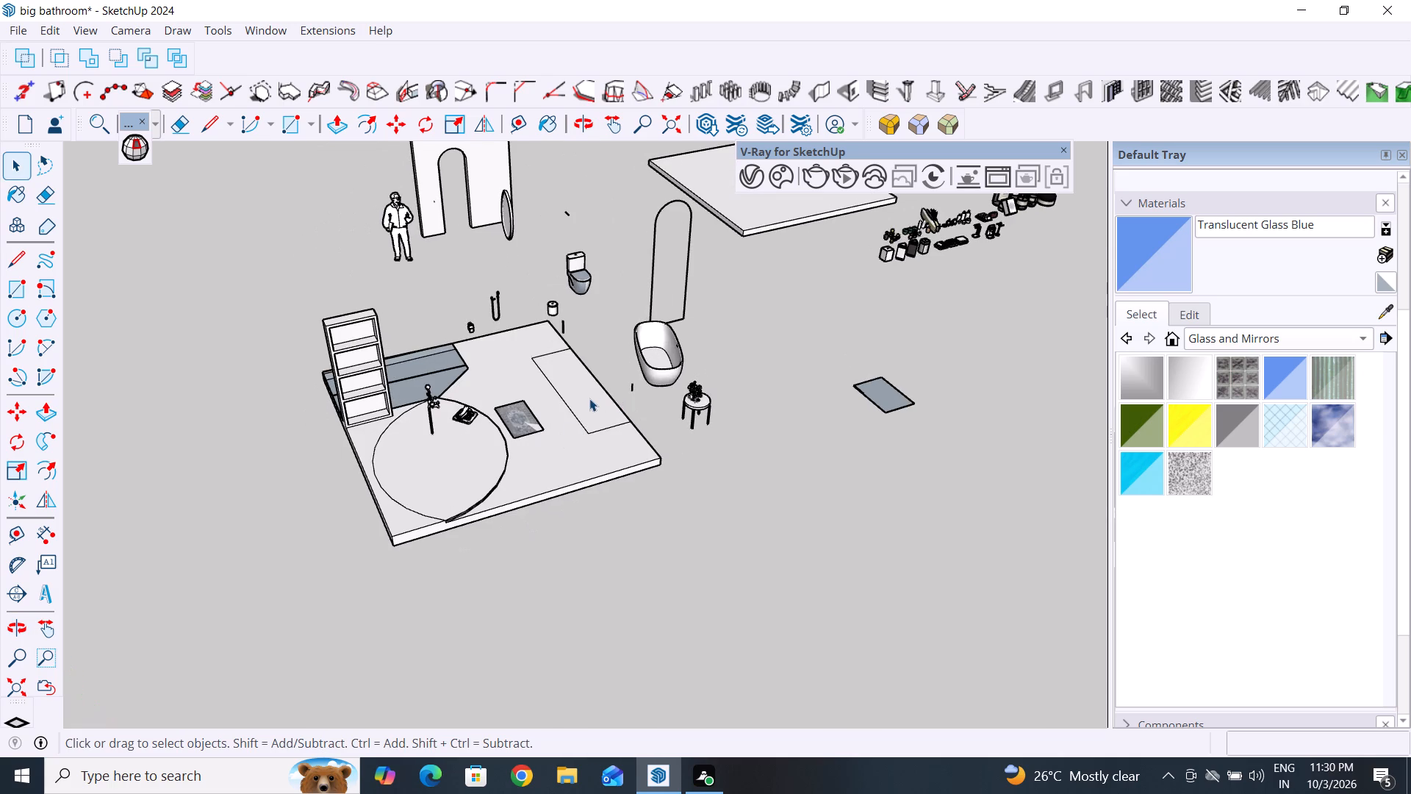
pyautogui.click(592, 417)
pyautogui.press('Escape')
# Copy the big slab's underside face about 356" away onto the empty ground in front of the bathroom.
pyautogui.moveTo(575, 515); pyautogui.dragTo(539, 185, button='middle')
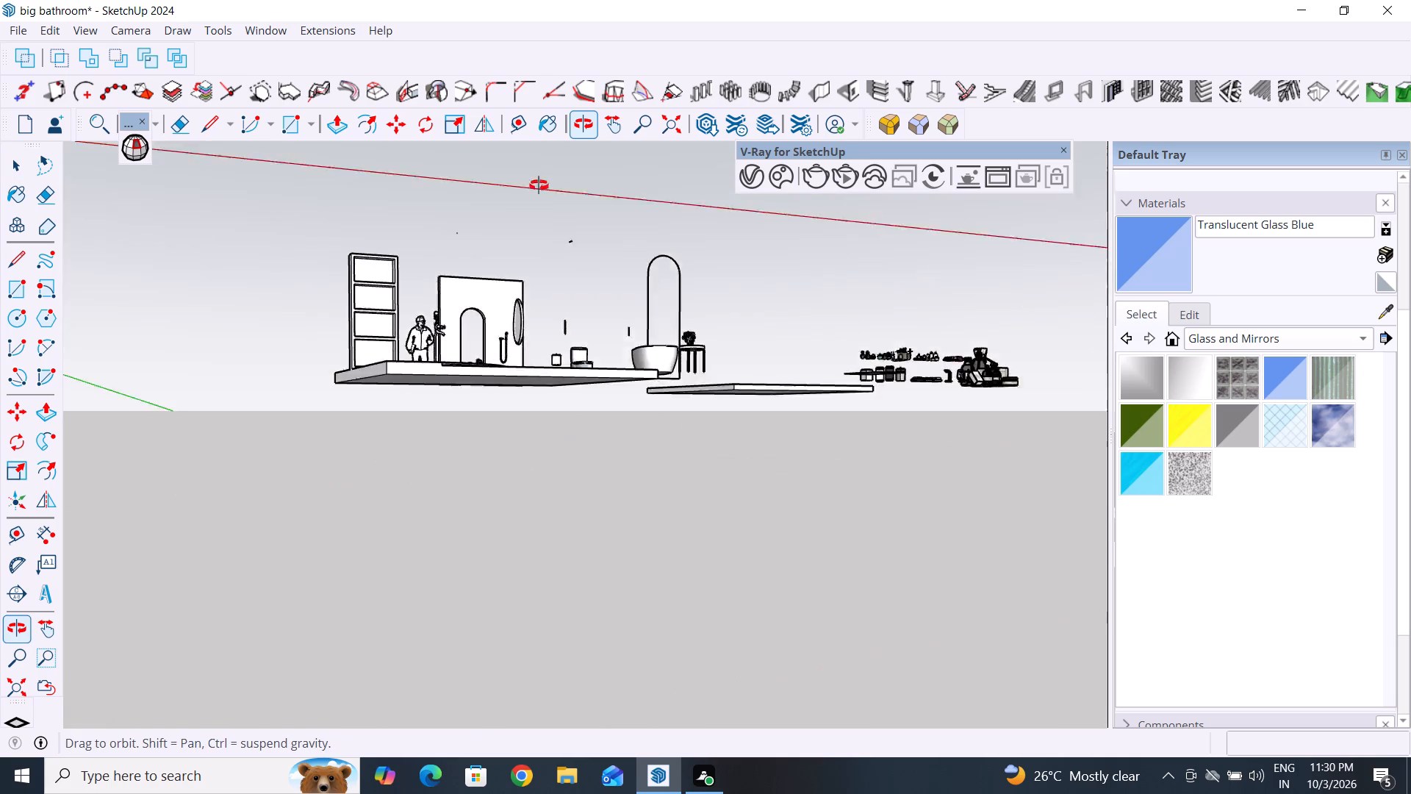
pyautogui.moveTo(539, 185); pyautogui.dragTo(536, 177, button='middle')
pyautogui.scroll(5, 489, 363)
pyautogui.click(489, 350)
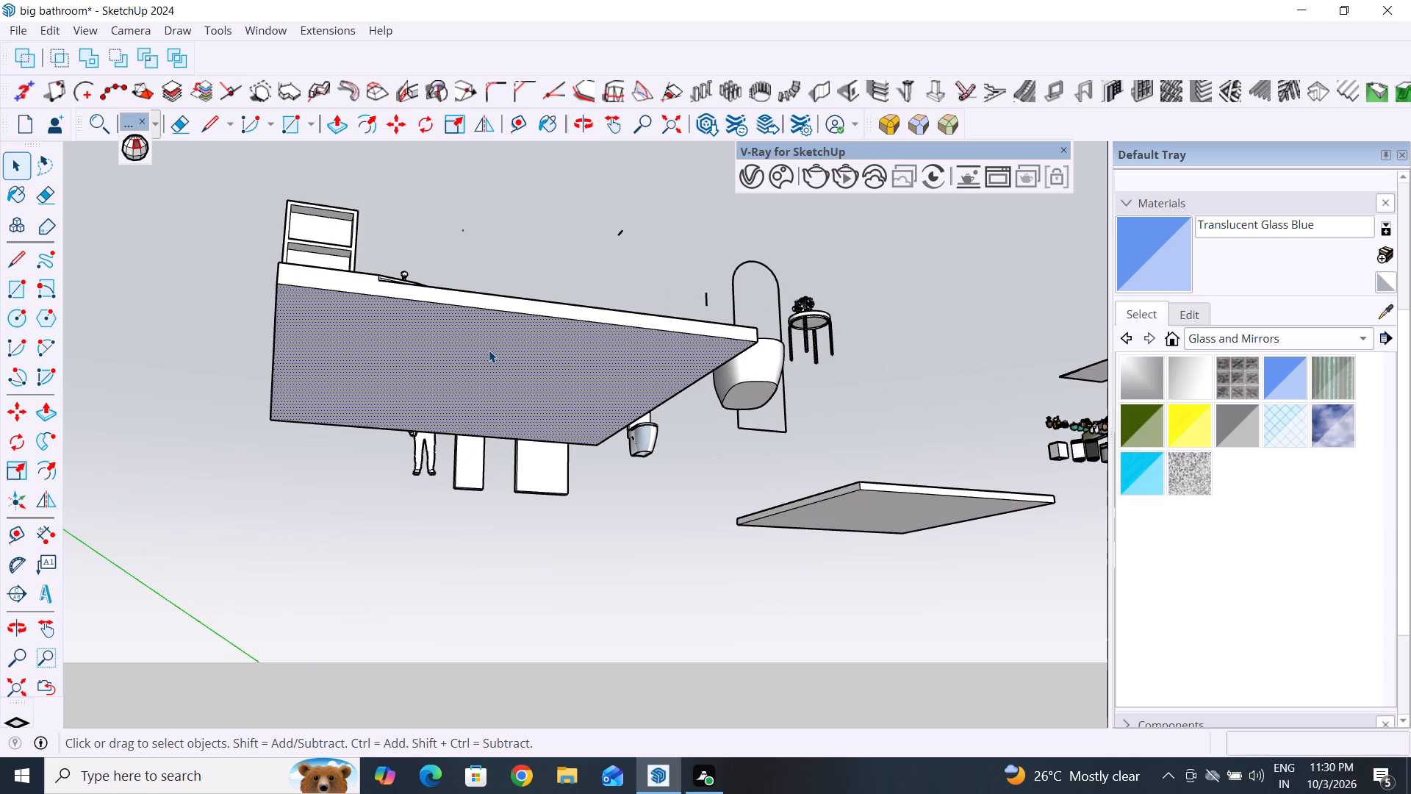
pyautogui.press('m')
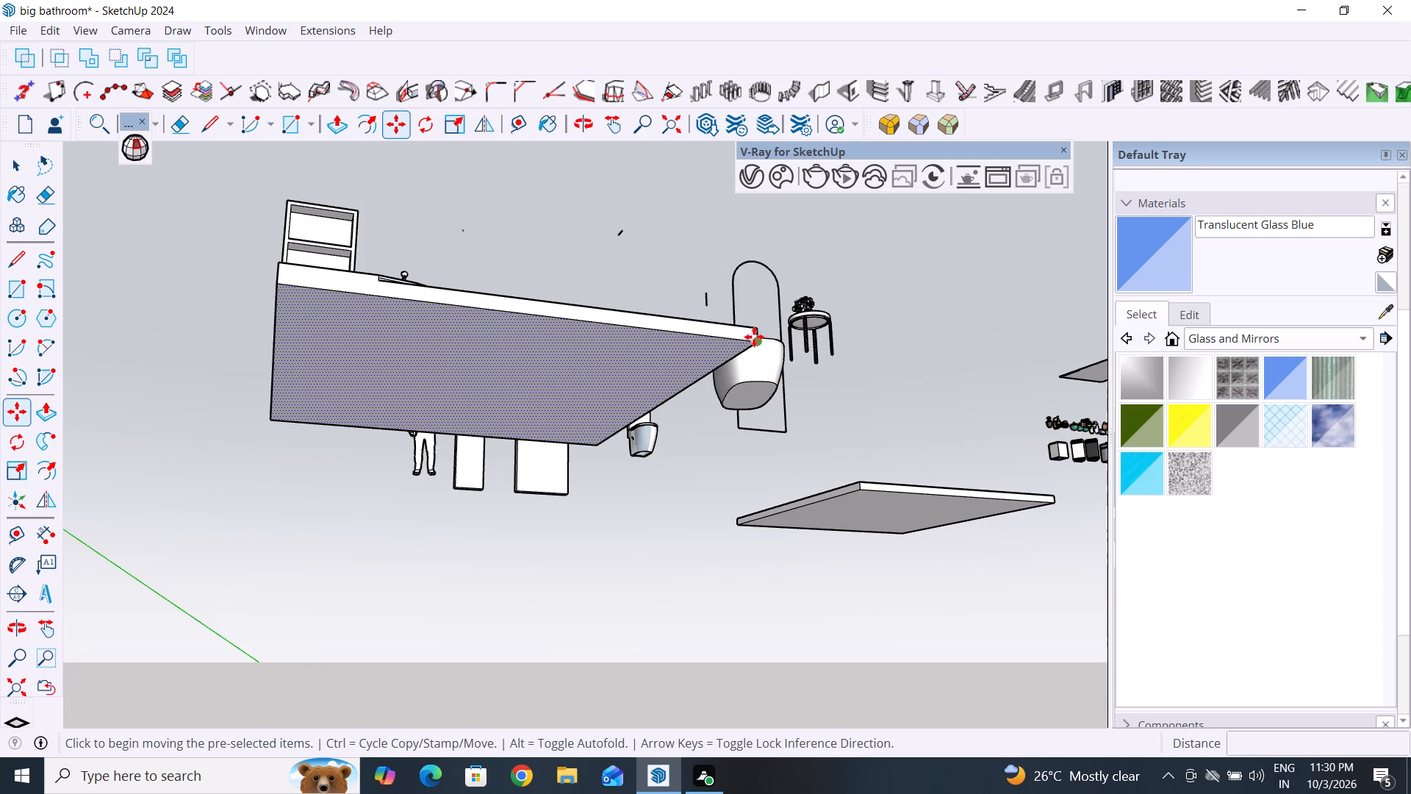
pyautogui.click(754, 337)
pyautogui.scroll(-3, 829, 492)
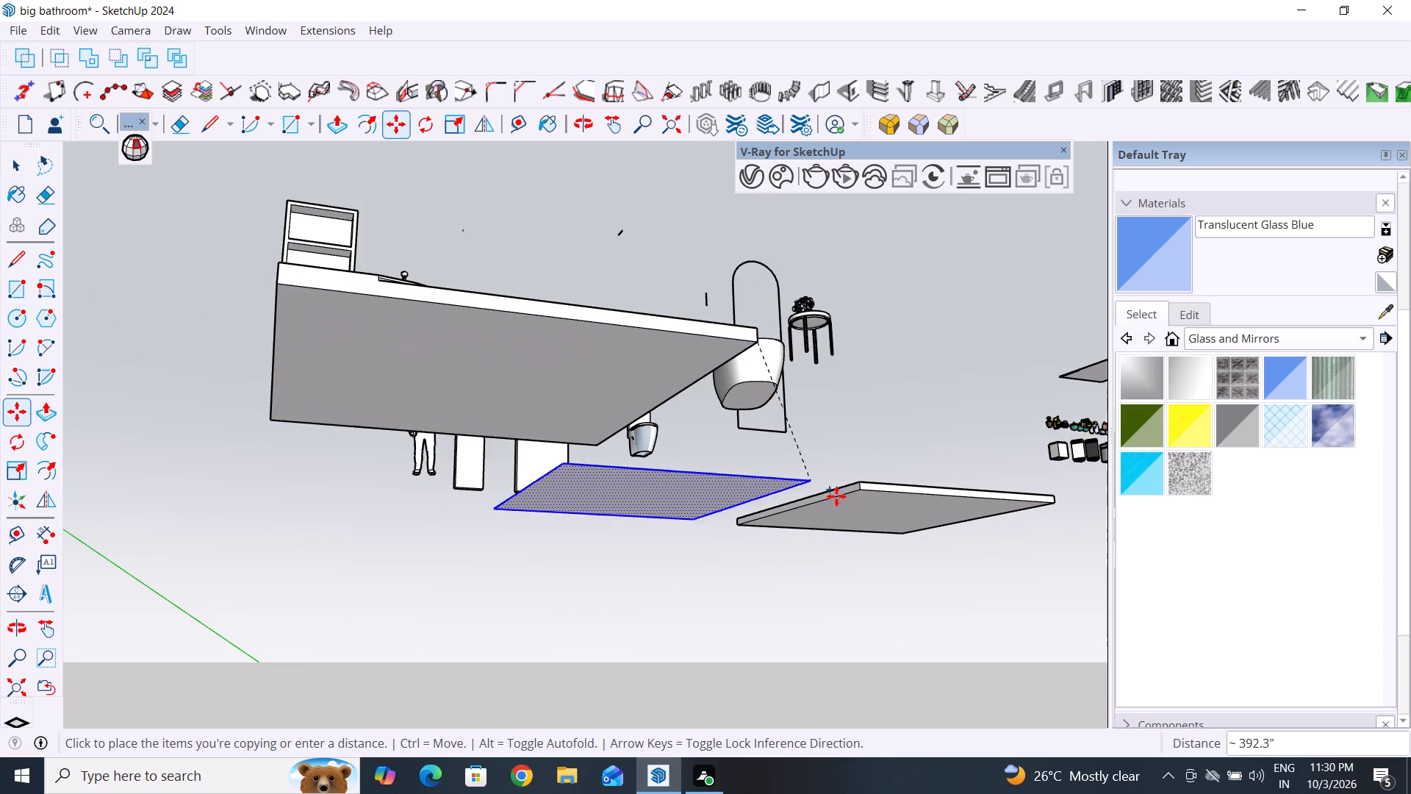
pyautogui.scroll(-2, 836, 496)
pyautogui.scroll(-5, 547, 465)
pyautogui.moveTo(547, 465); pyautogui.dragTo(494, 695, button='middle')
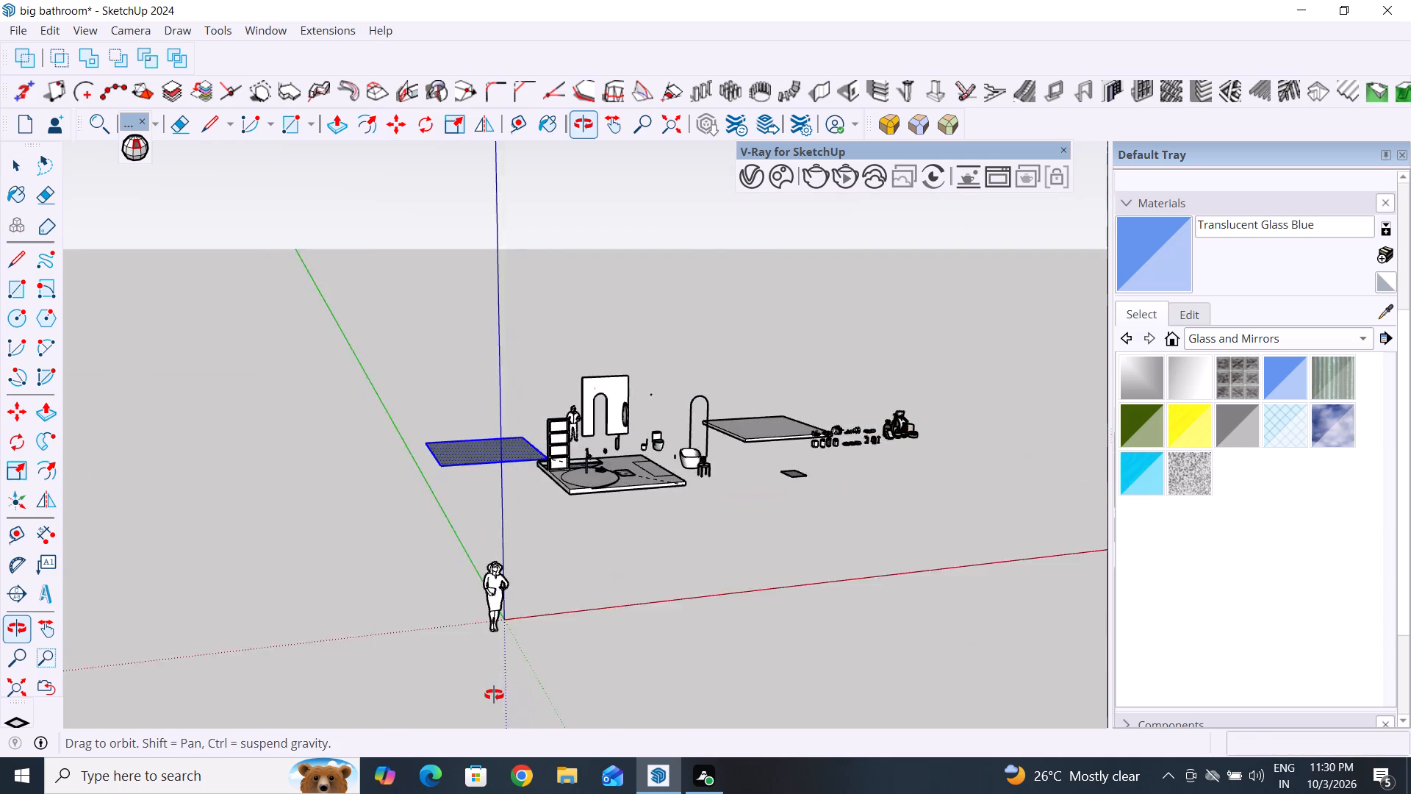
pyautogui.moveTo(494, 695); pyautogui.dragTo(489, 702, button='middle')
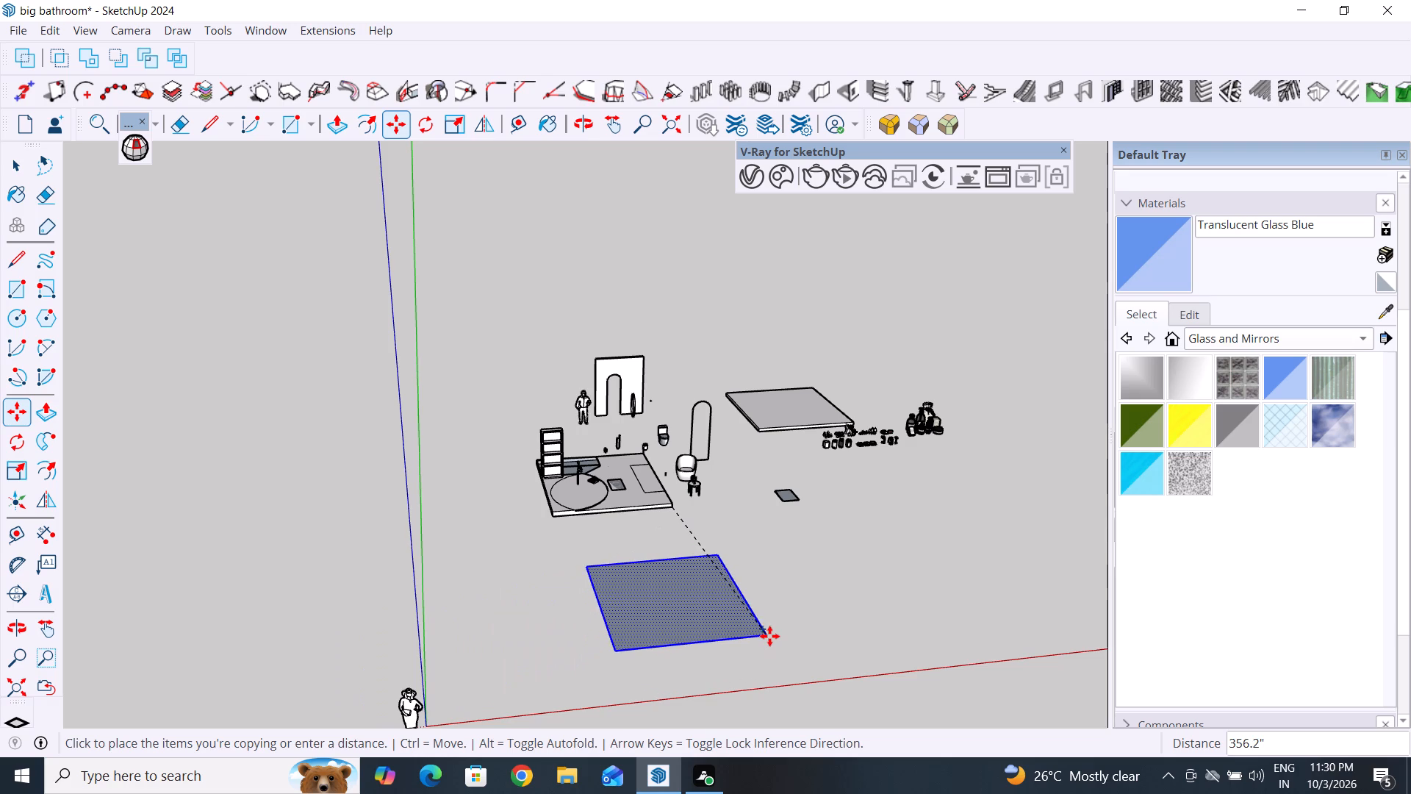
pyautogui.click(769, 636)
pyautogui.click(26, 156)
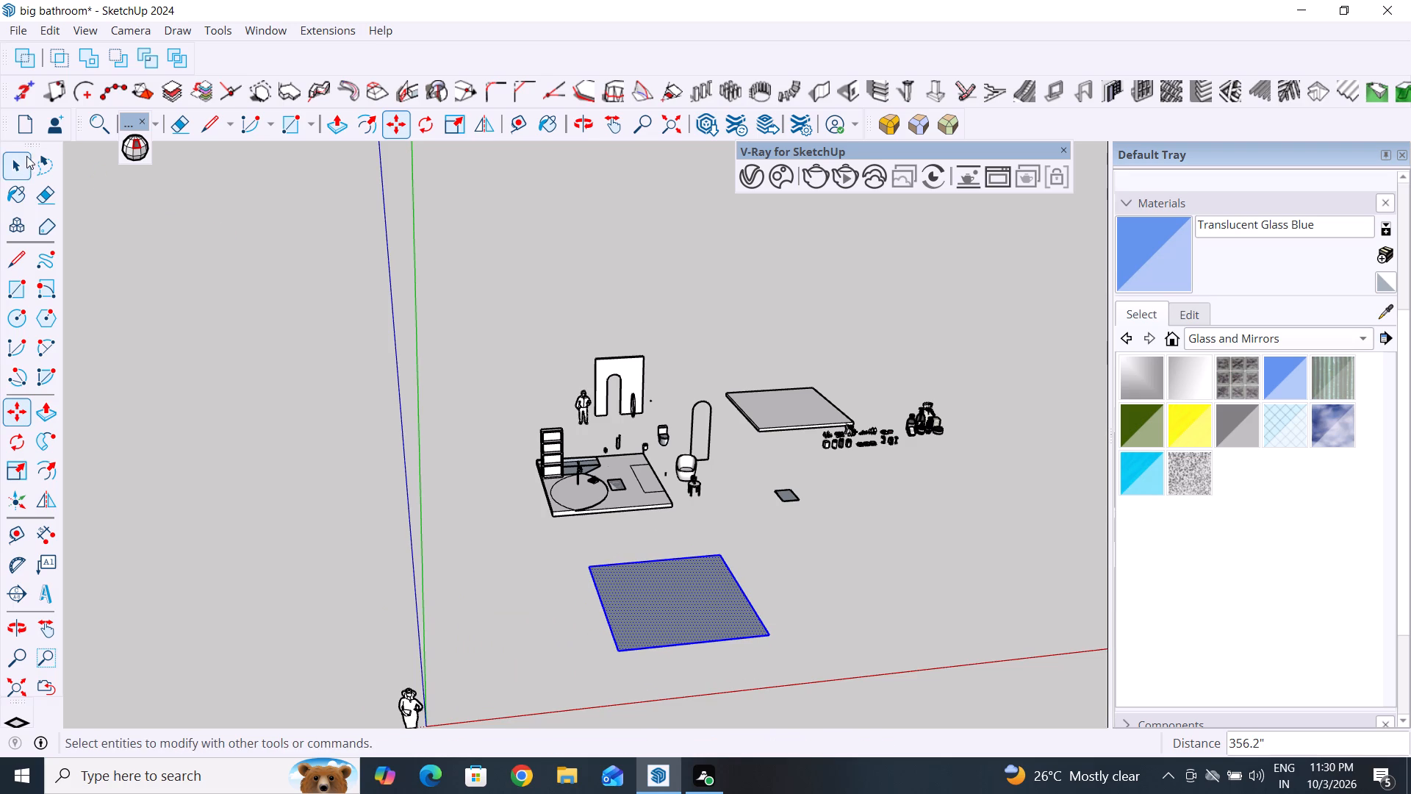
# Push/Pull the copied floor face up into a slab 6" thick.
pyautogui.scroll(2, 684, 641)
pyautogui.scroll(-9, 684, 641)
pyautogui.moveTo(768, 637); pyautogui.dragTo(736, 777, button='middle')
pyautogui.scroll(-5, 692, 441)
pyautogui.scroll(10, 670, 605)
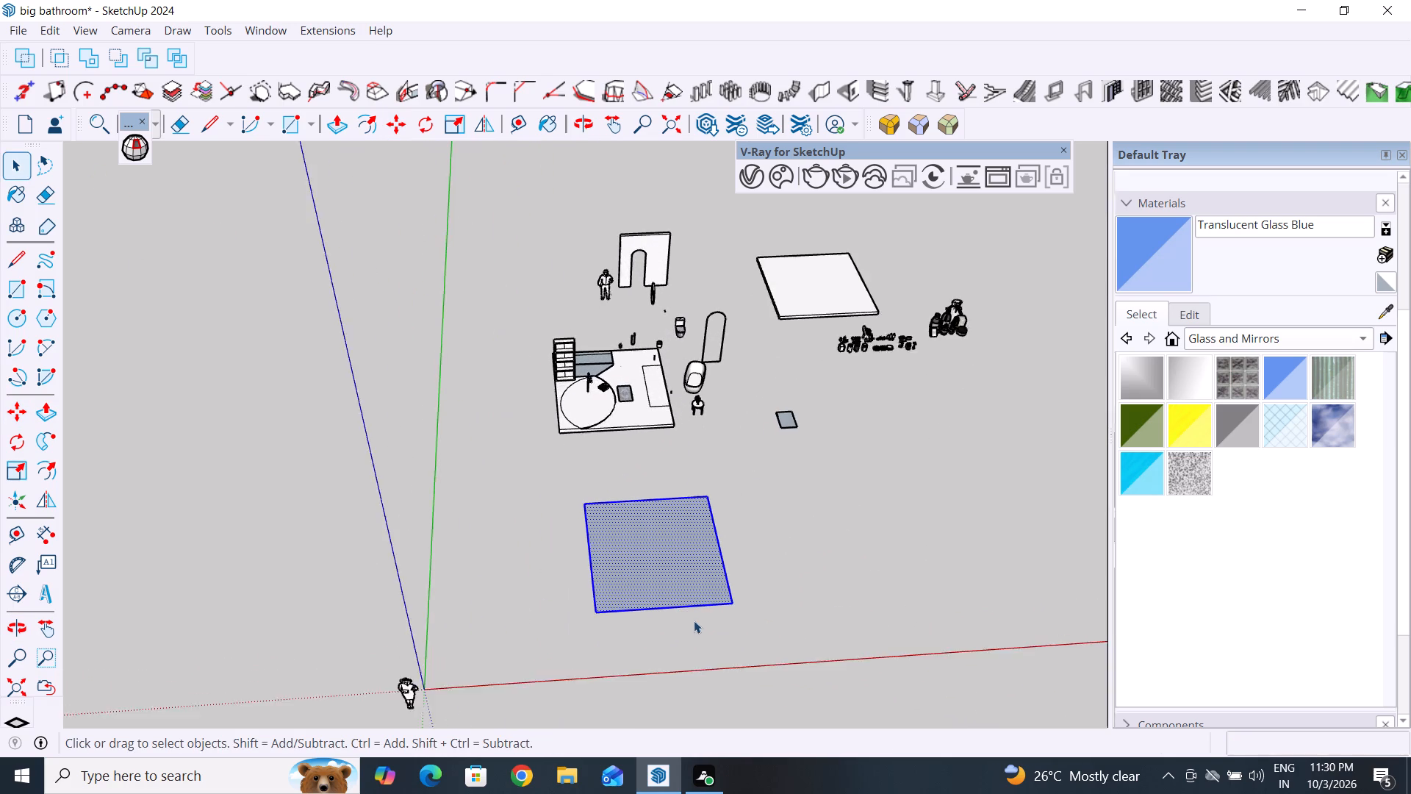
pyautogui.moveTo(689, 627); pyautogui.dragTo(656, 640, button='middle')
pyautogui.click(332, 127)
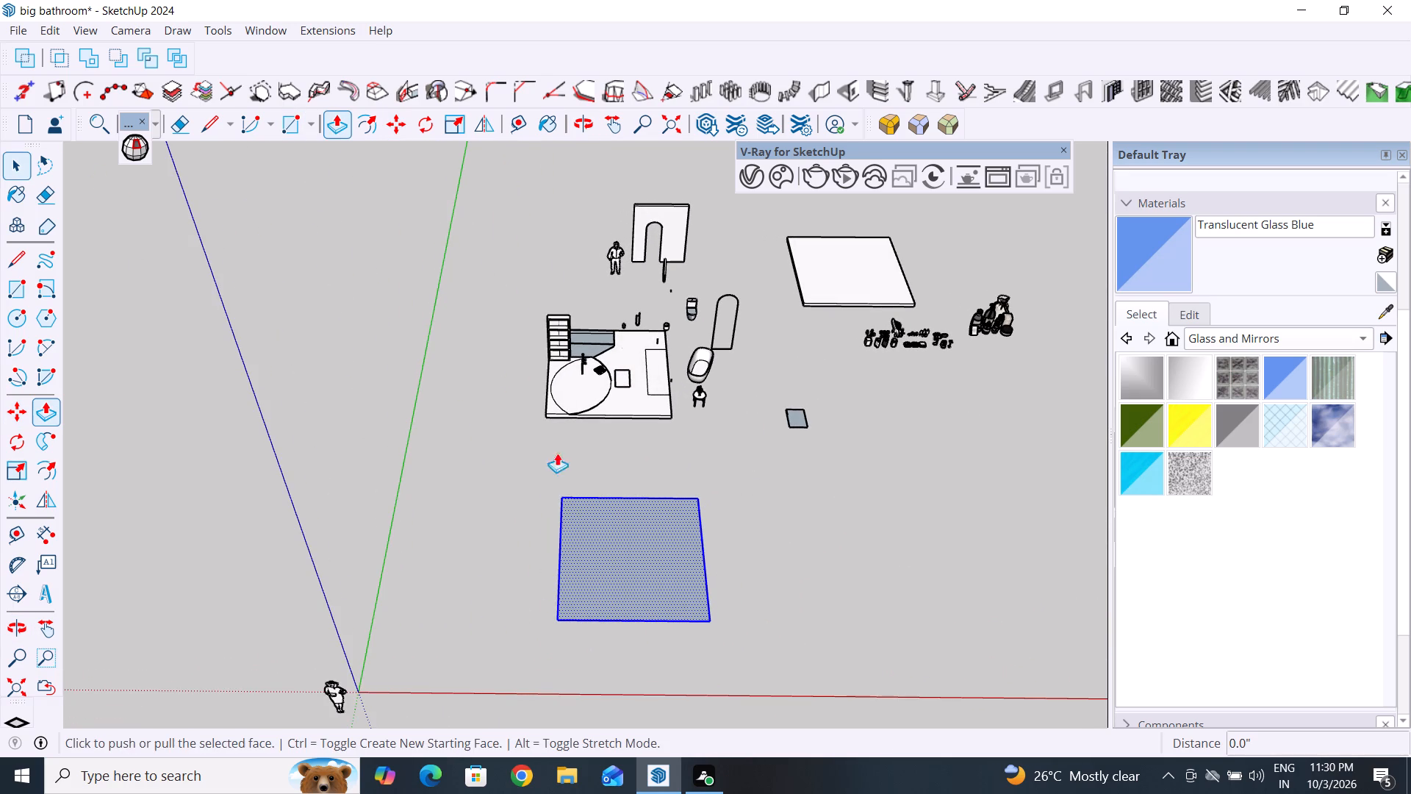
pyautogui.click(629, 593)
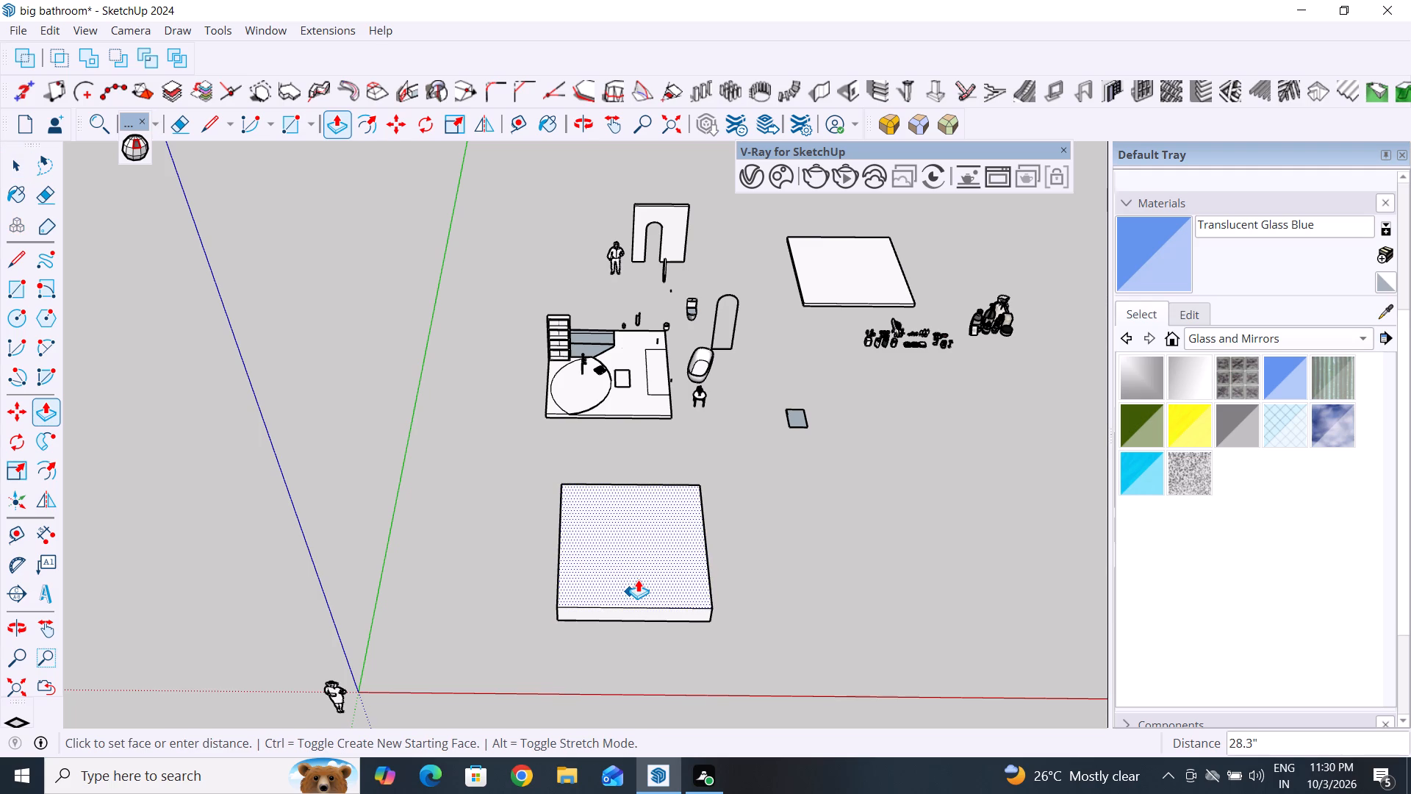
pyautogui.moveTo(638, 579); pyautogui.dragTo(650, 433, button='middle')
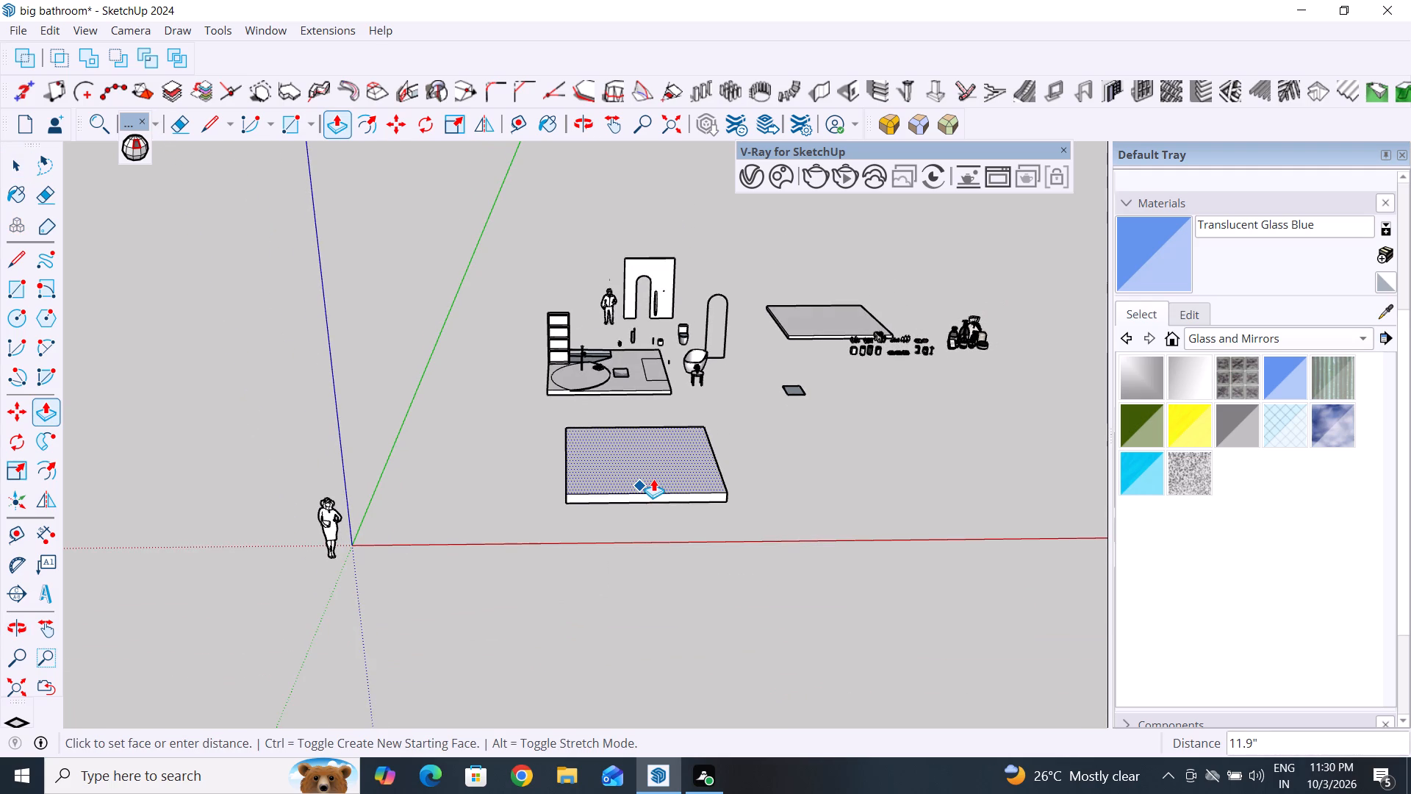
pyautogui.write('6"')
pyautogui.press('Return')
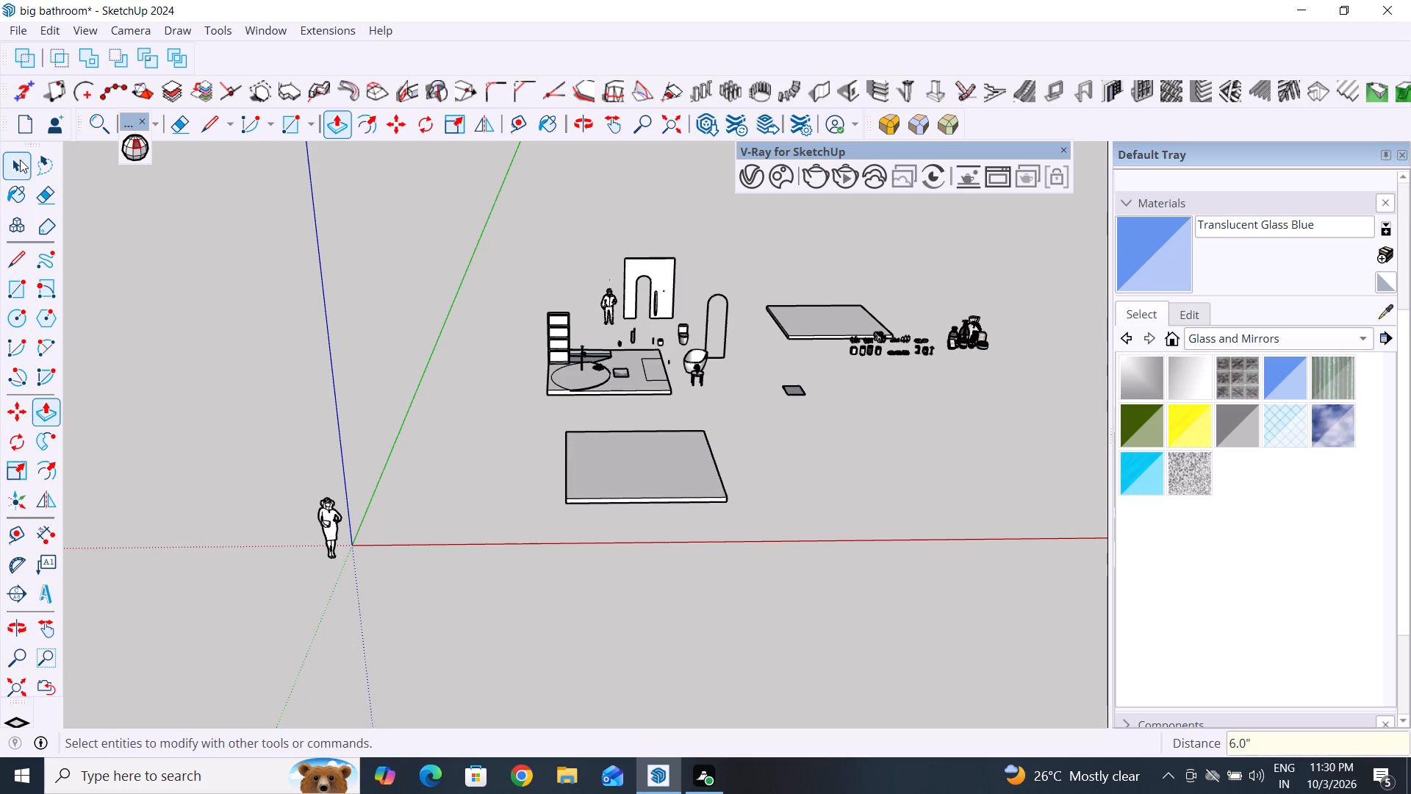
# Select all connected faces and edges of the new slab and make them a group.
pyautogui.click(20, 160)
pyautogui.tripleClick(669, 459)
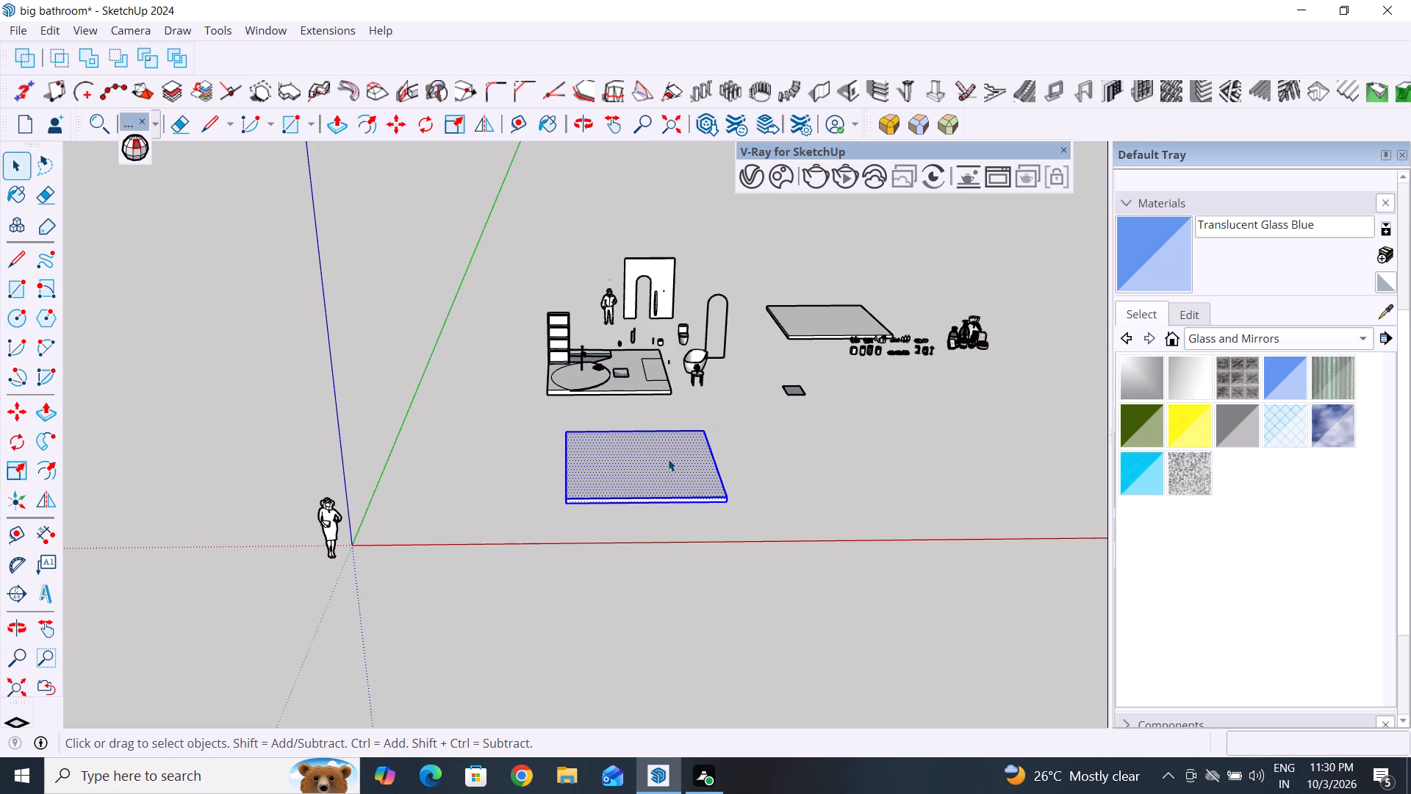
pyautogui.rightClick(668, 459)
pyautogui.click(865, 522)
pyautogui.tripleClick(600, 463)
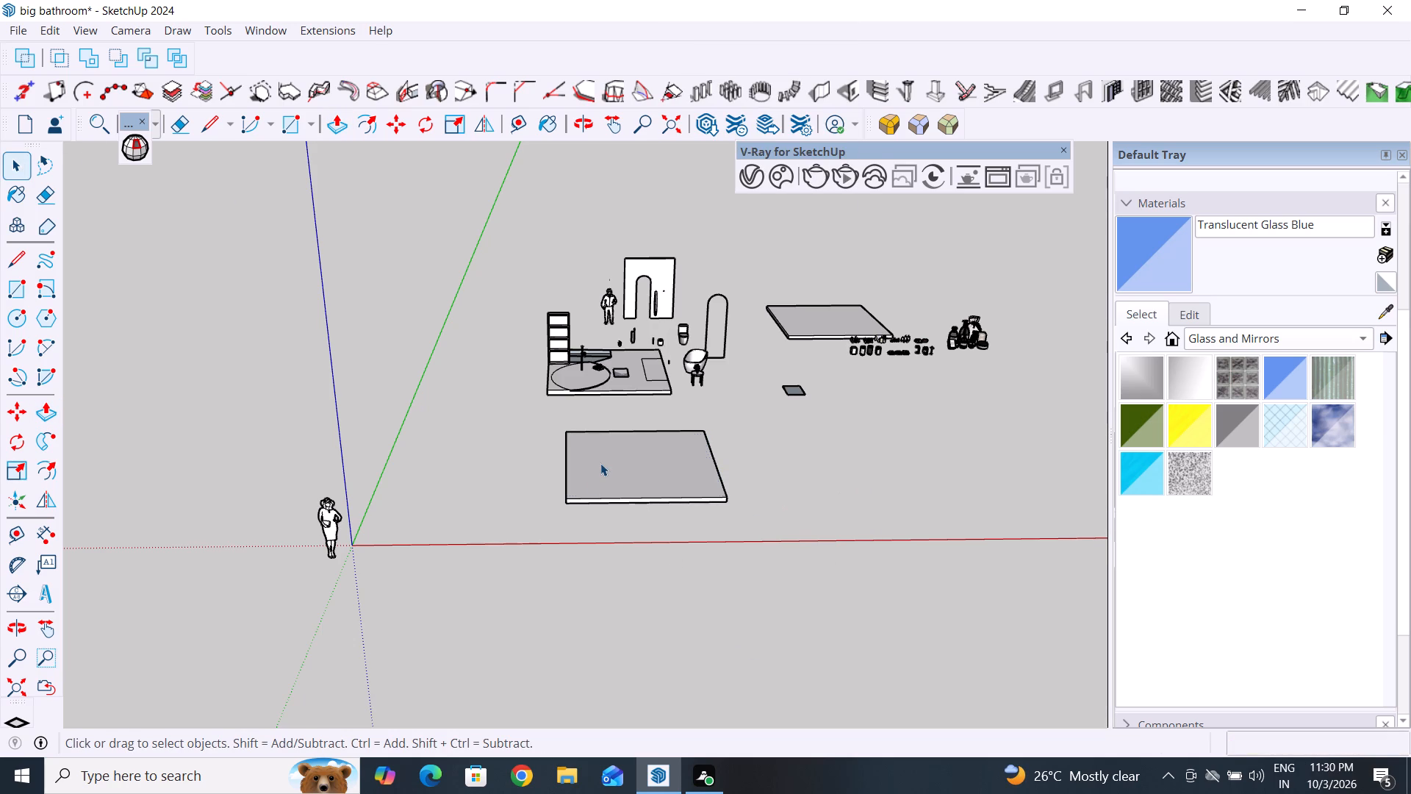
pyautogui.click(600, 463)
pyautogui.rightClick(600, 463)
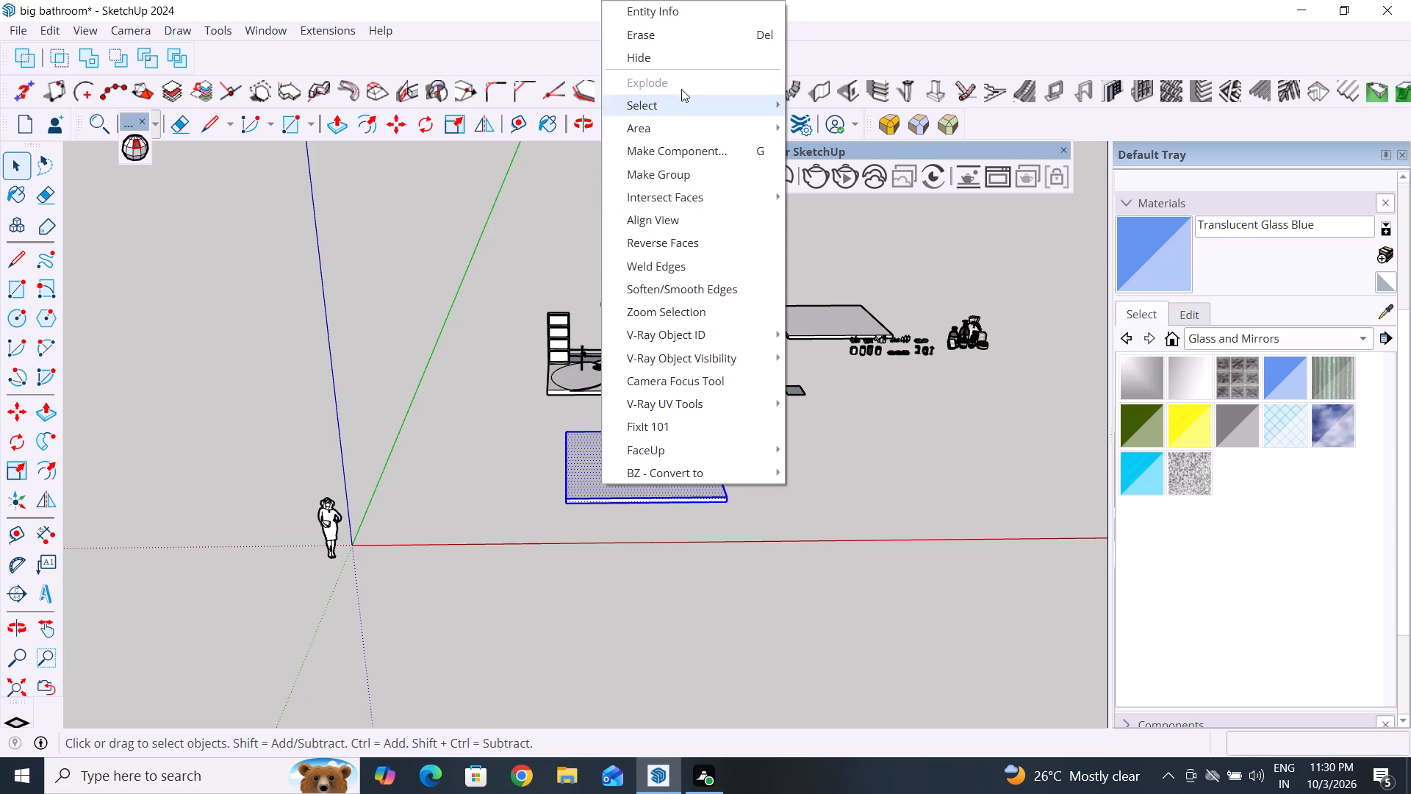
pyautogui.click(673, 175)
# Move the wall with the arched opening about 596" from behind the old bathroom onto the new slab, near its side edge.
pyautogui.scroll(-4, 727, 568)
pyautogui.moveTo(801, 491); pyautogui.dragTo(620, 501, button='middle')
pyautogui.click(724, 346)
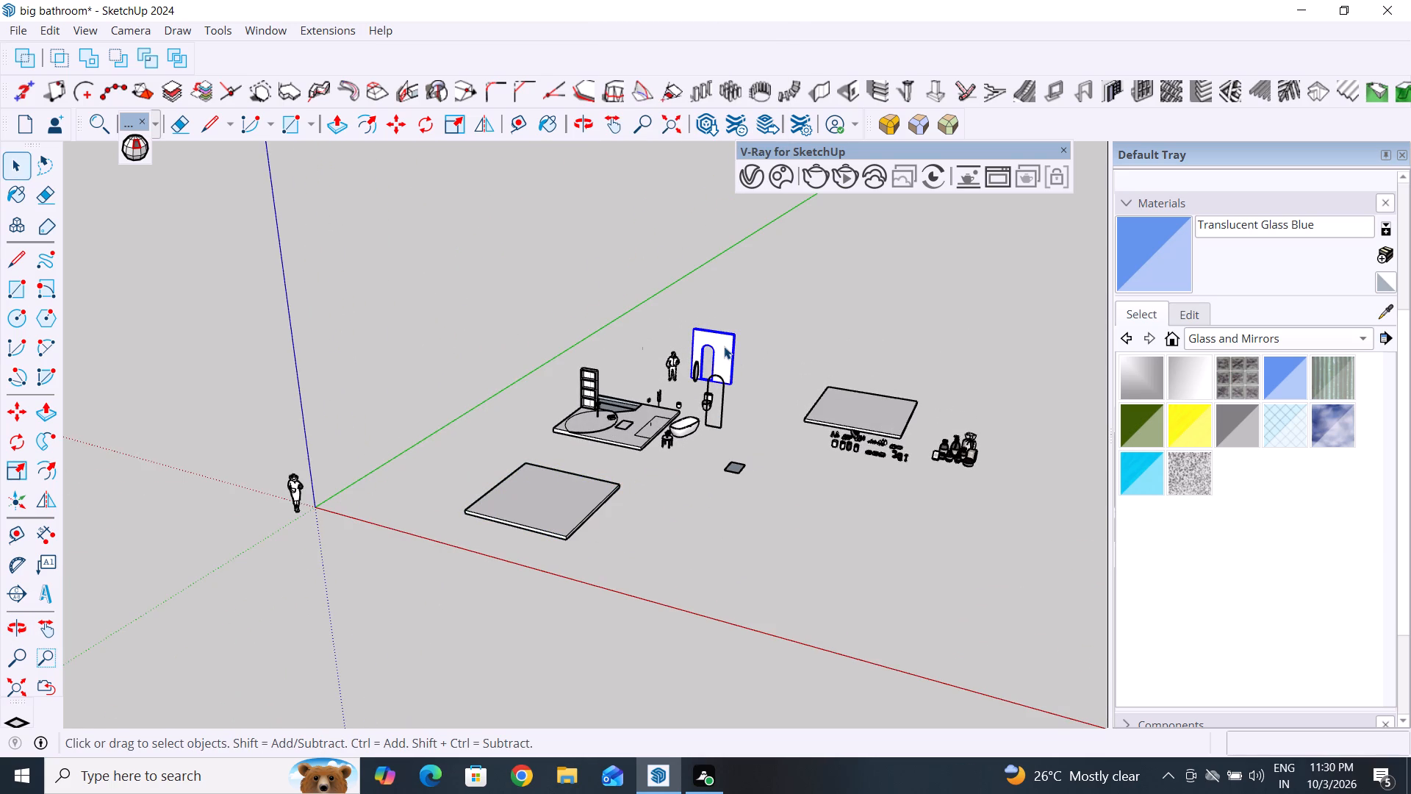
pyautogui.press('m')
pyautogui.scroll(4, 730, 429)
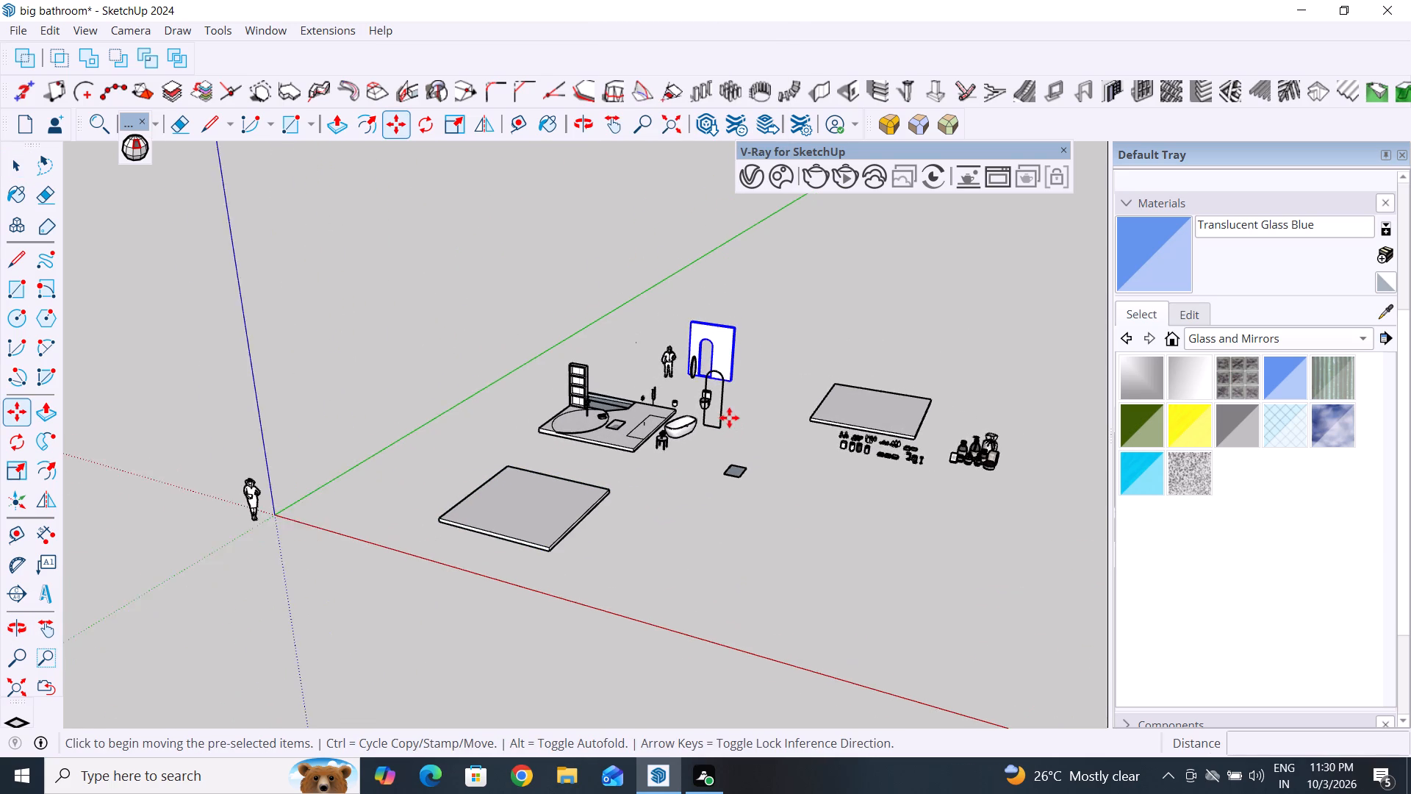
pyautogui.scroll(4, 749, 356)
pyautogui.click(727, 382)
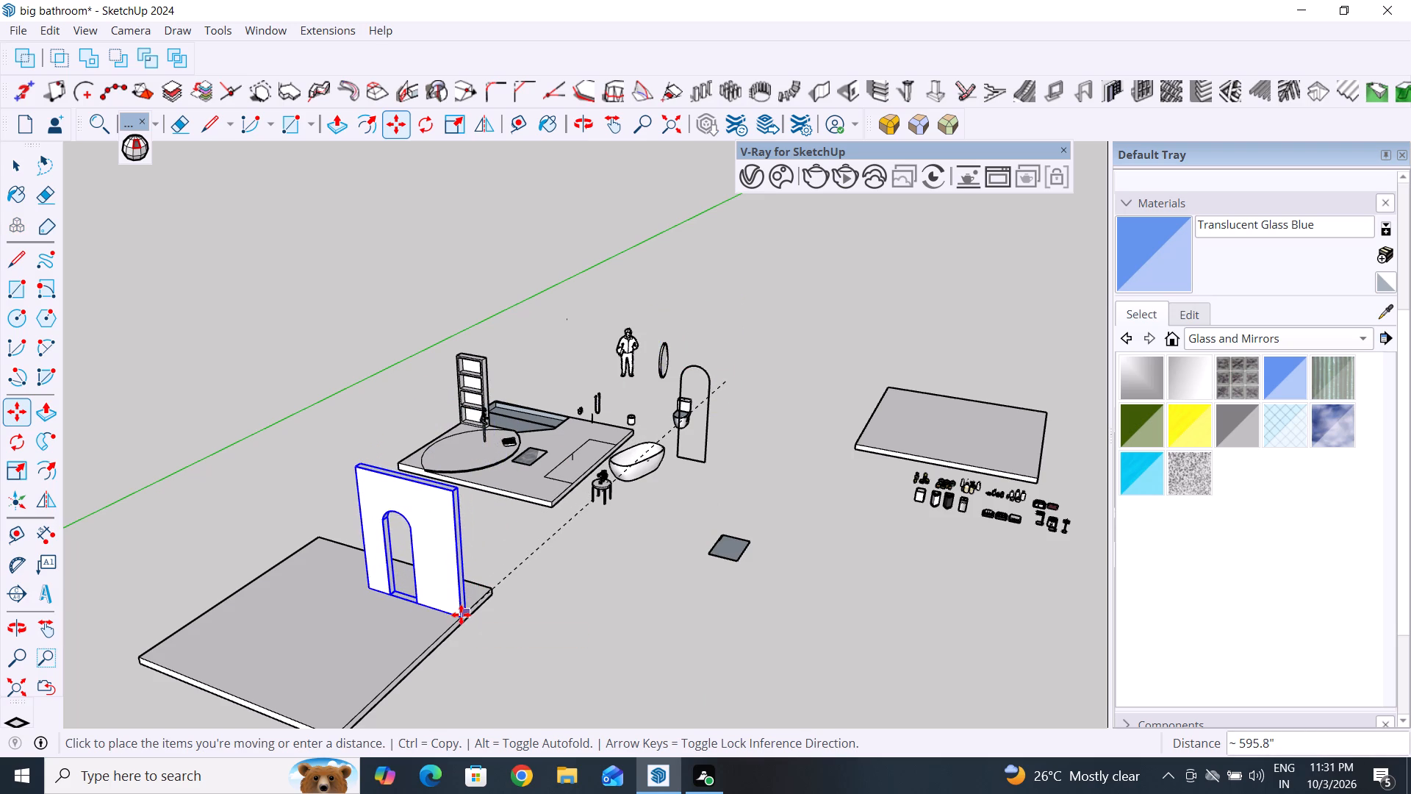
pyautogui.click(459, 615)
pyautogui.scroll(1, 537, 603)
pyautogui.moveTo(537, 603); pyautogui.dragTo(351, 658, button='middle')
pyautogui.scroll(-10, 525, 563)
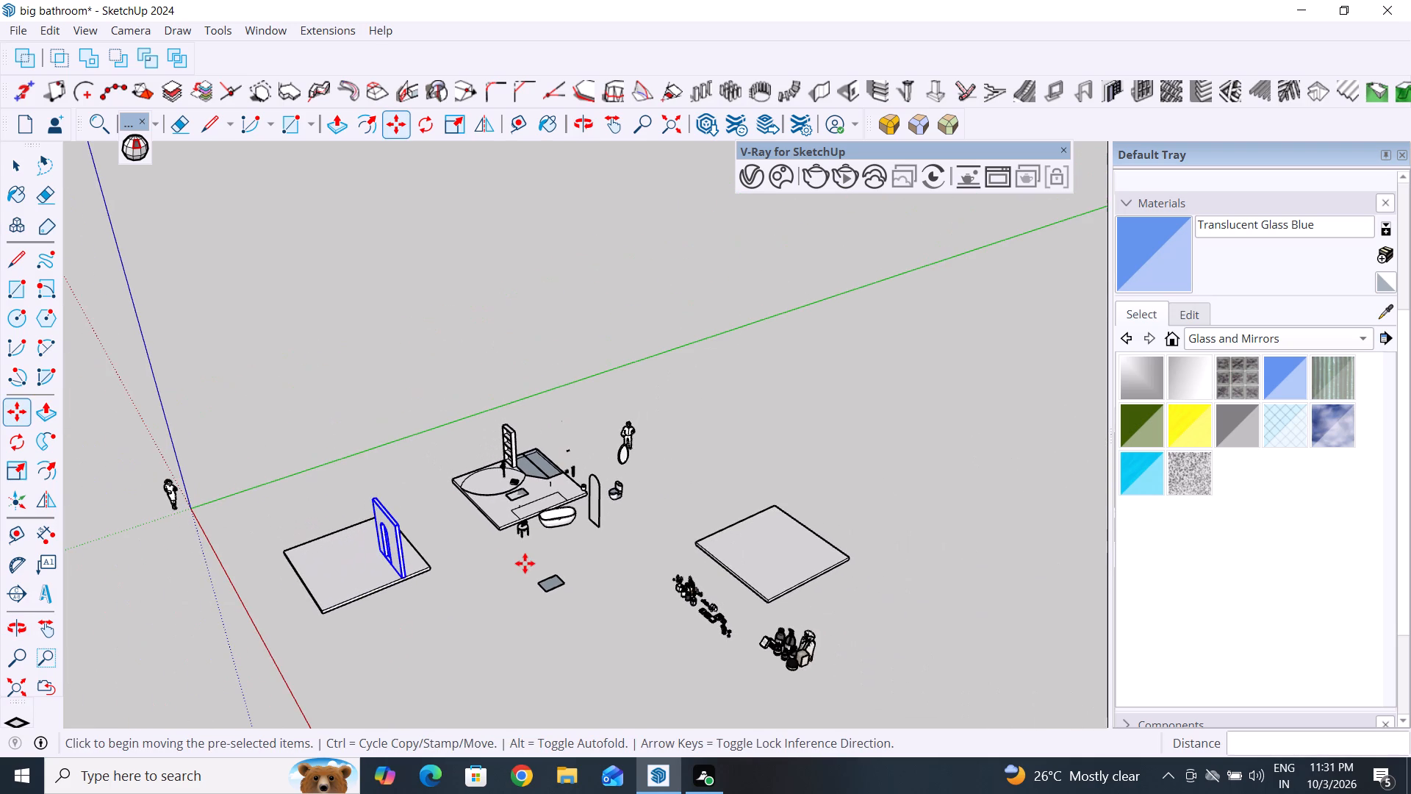
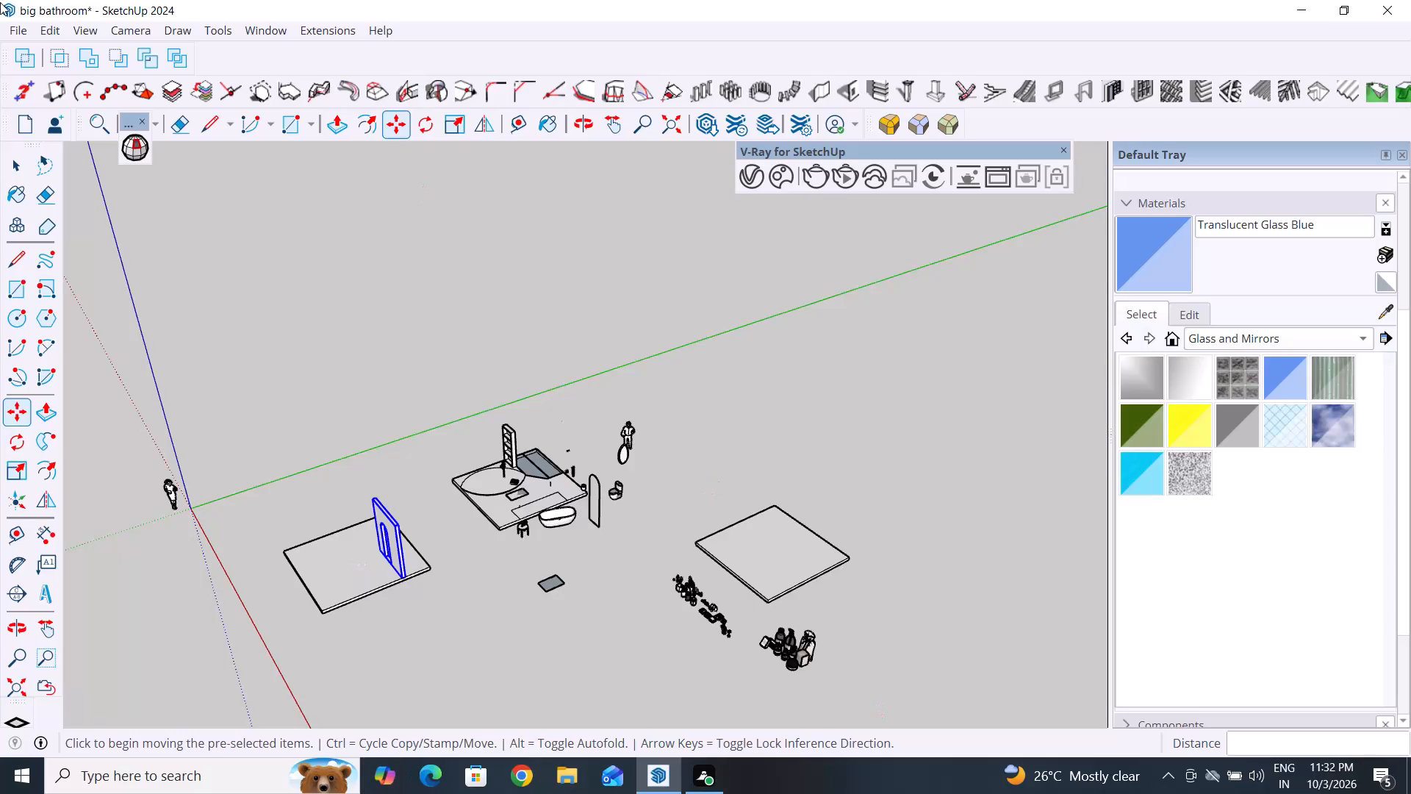
# Examine the placement of the arched wall on the new slab from several sides.
pyautogui.scroll(3, 405, 533)
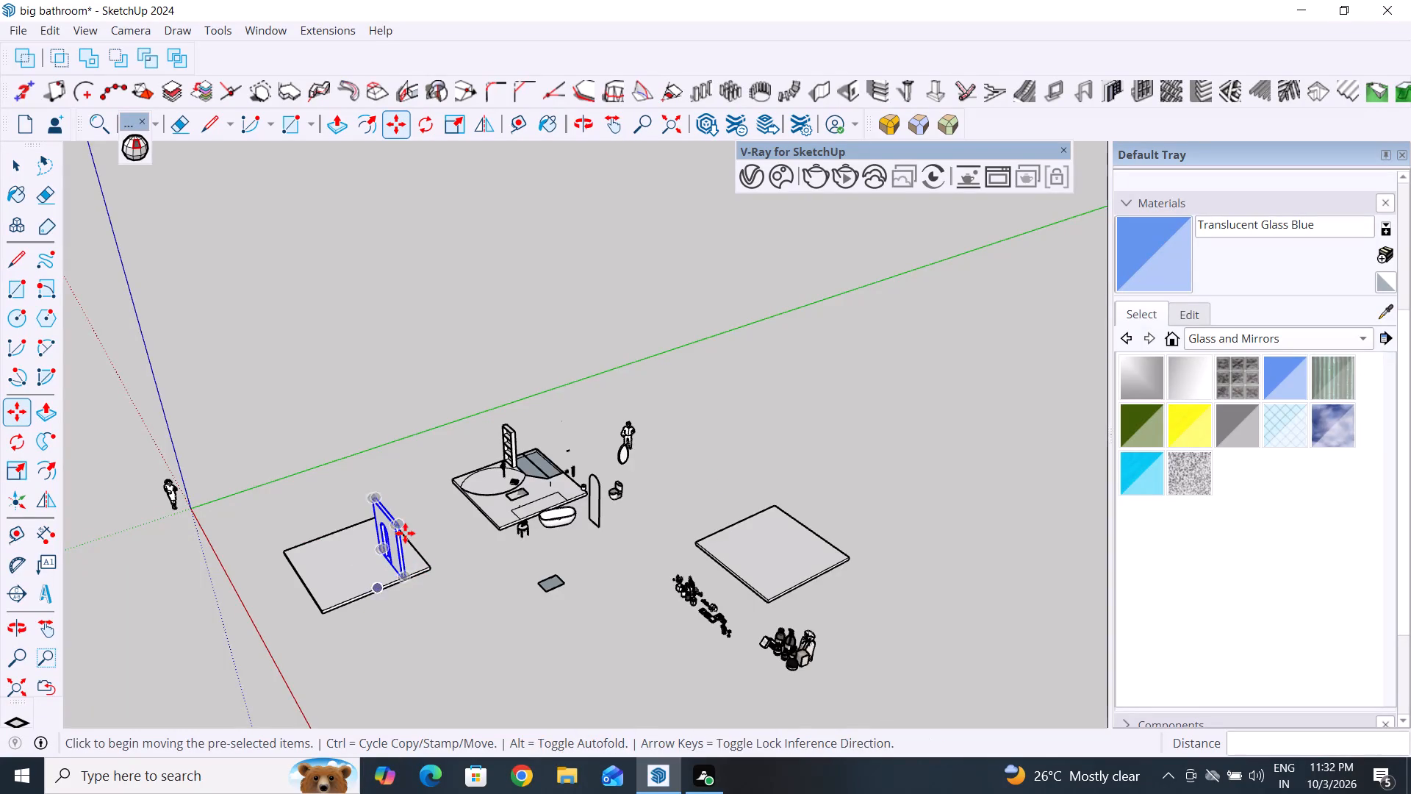
pyautogui.scroll(2, 405, 533)
pyautogui.scroll(1, 288, 461)
pyautogui.click(15, 168)
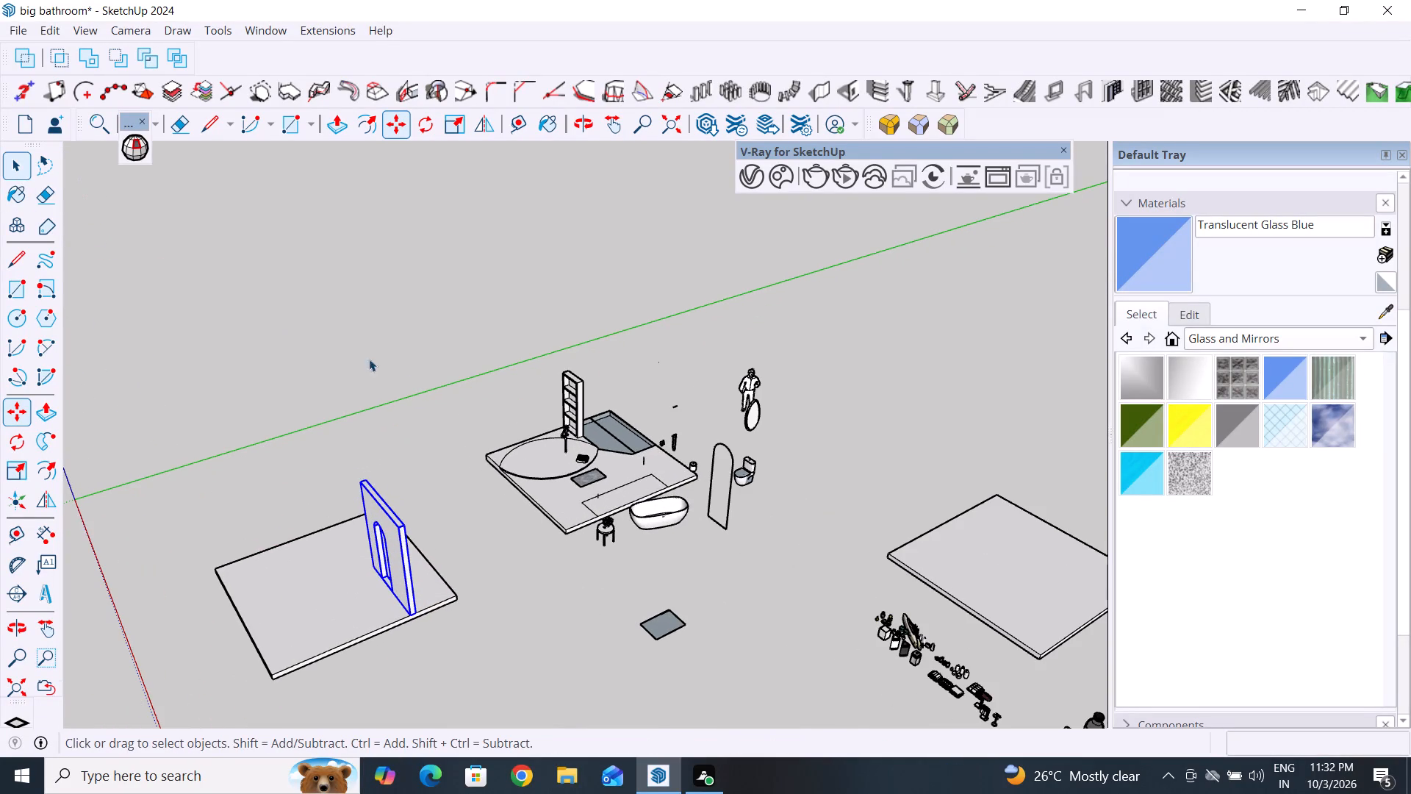
pyautogui.scroll(-5, 403, 376)
pyautogui.moveTo(395, 532); pyautogui.dragTo(307, 567, button='middle')
pyautogui.scroll(5, 313, 567)
pyautogui.scroll(4, 382, 527)
pyautogui.moveTo(469, 526); pyautogui.dragTo(219, 488, button='middle')
pyautogui.scroll(4, 430, 355)
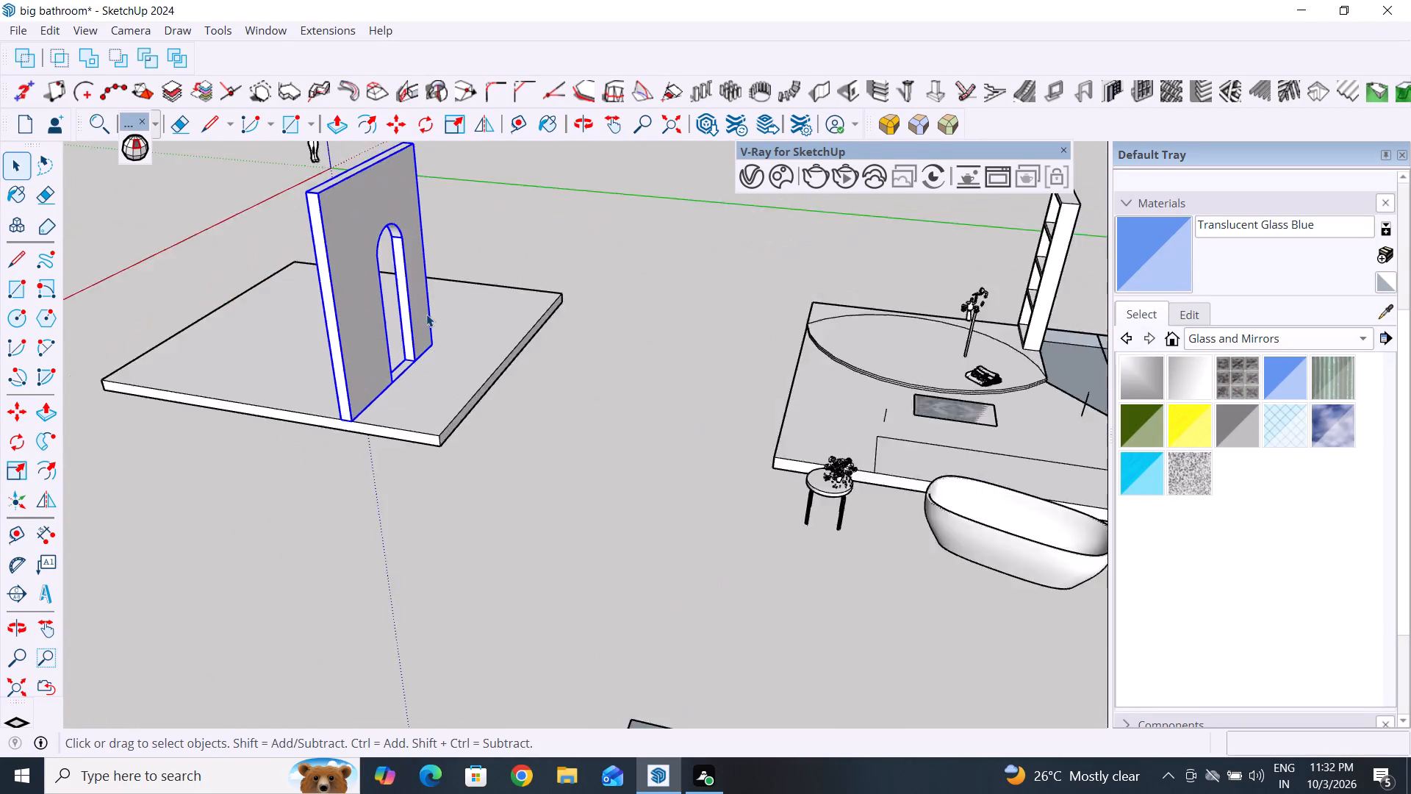
pyautogui.scroll(2, 426, 314)
pyautogui.moveTo(442, 349); pyautogui.dragTo(681, 460, button='middle')
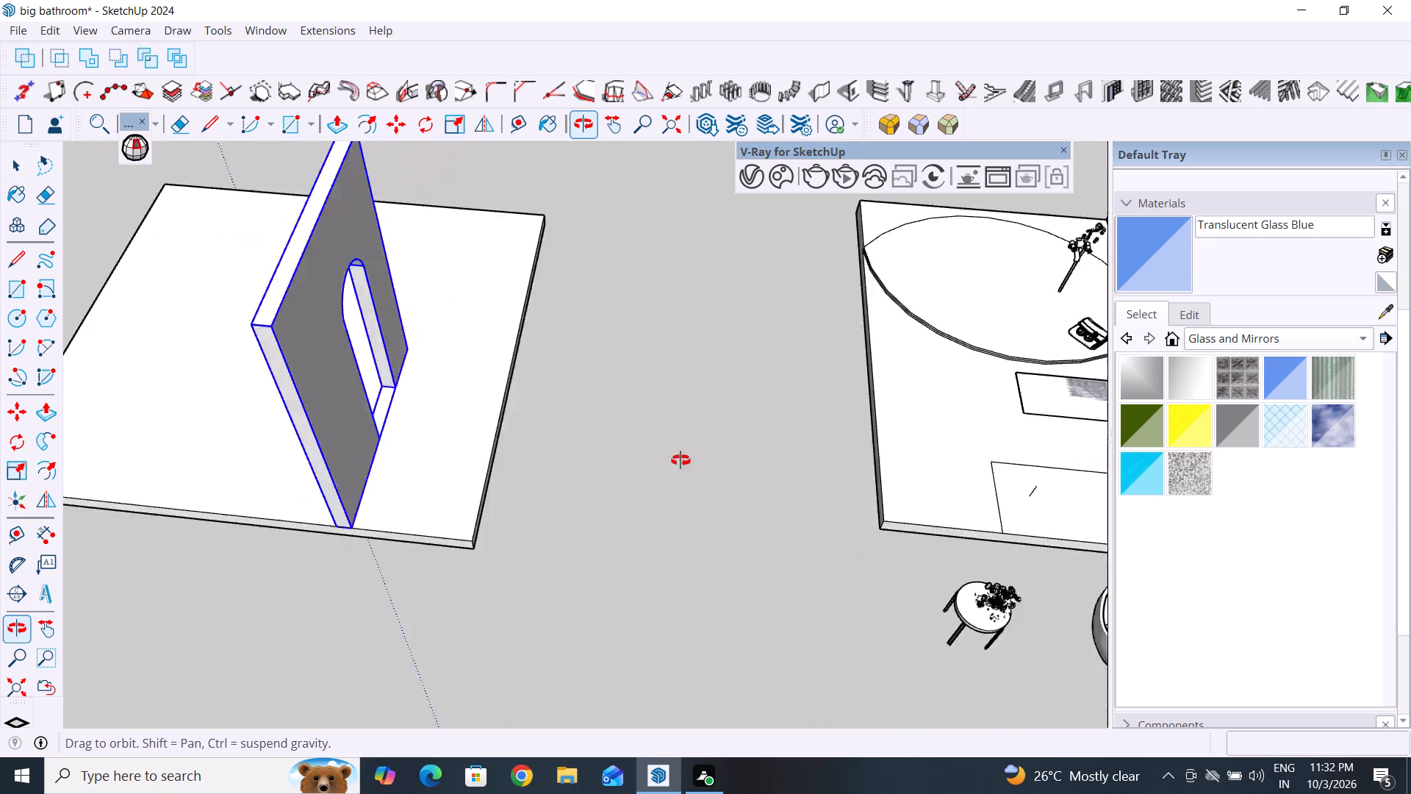
pyautogui.moveTo(681, 460); pyautogui.dragTo(848, 426, button='middle')
pyautogui.moveTo(532, 515); pyautogui.dragTo(808, 471, button='middle')
pyautogui.scroll(-4, 547, 402)
pyautogui.moveTo(696, 437); pyautogui.dragTo(767, 422, button='middle')
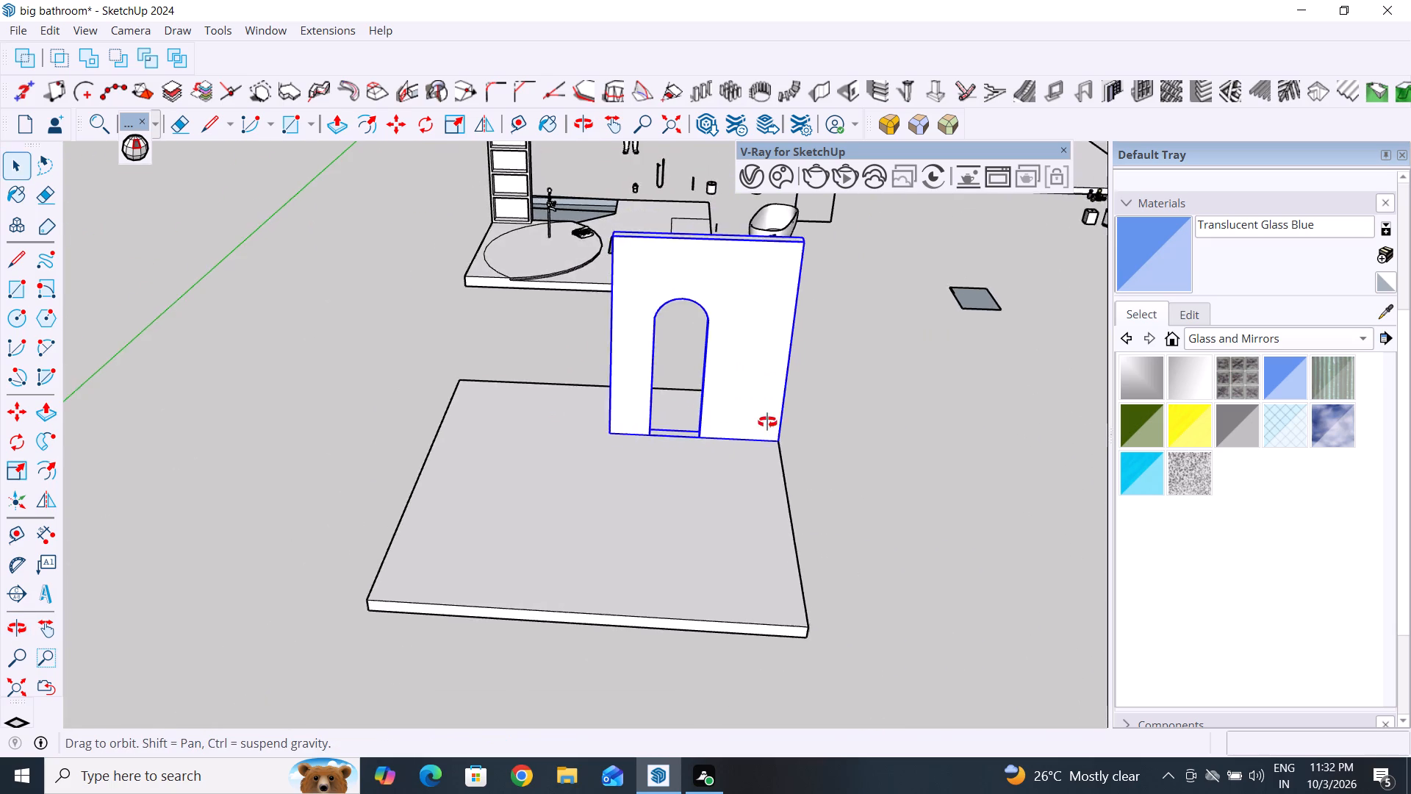
pyautogui.moveTo(767, 422); pyautogui.dragTo(729, 443, button='middle')
# Move the small telephone-shaped item off the old bathroom's oval platform onto the floor near the rug.
pyautogui.click(540, 261)
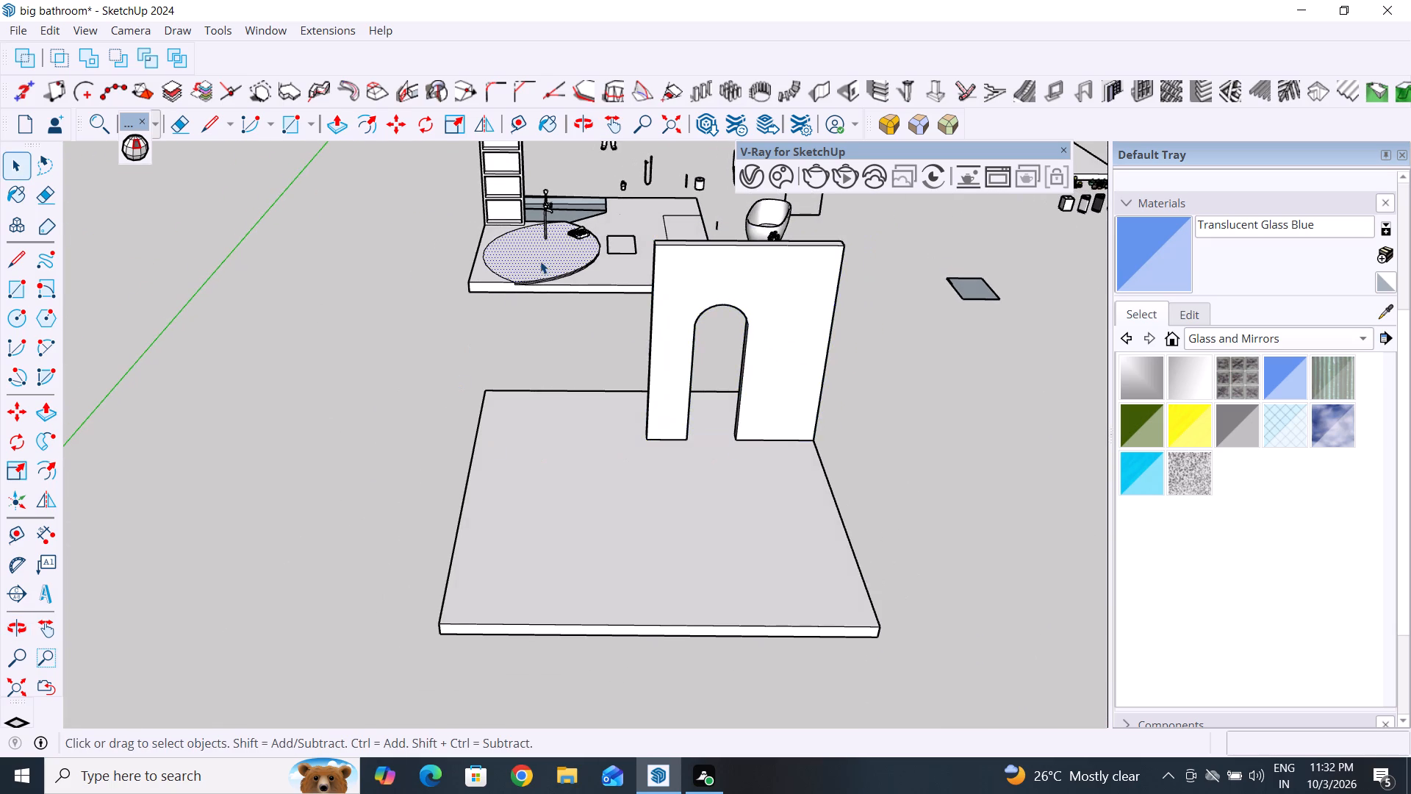
pyautogui.moveTo(604, 399); pyautogui.dragTo(598, 501, button='middle')
pyautogui.scroll(4, 545, 253)
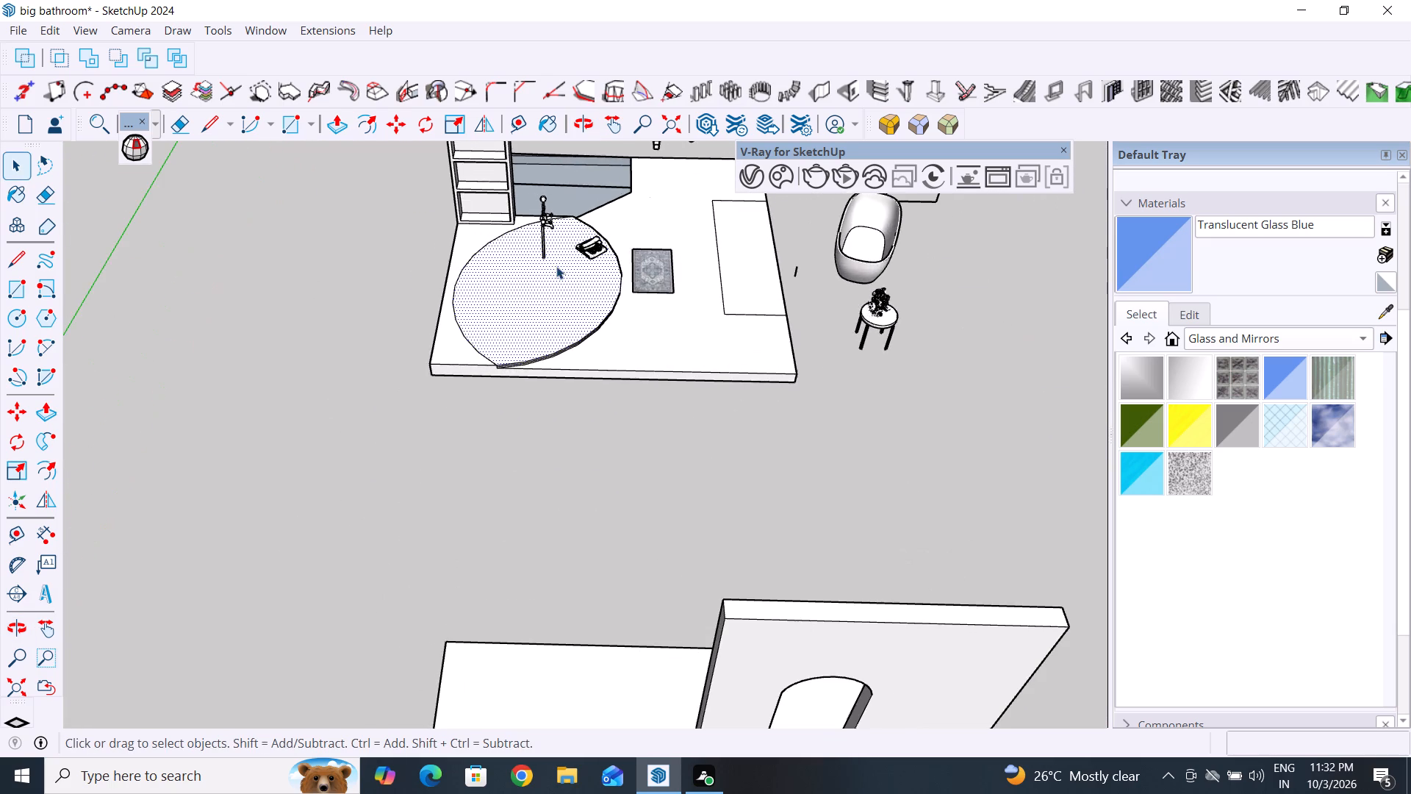
pyautogui.scroll(5, 569, 233)
pyautogui.click(617, 268)
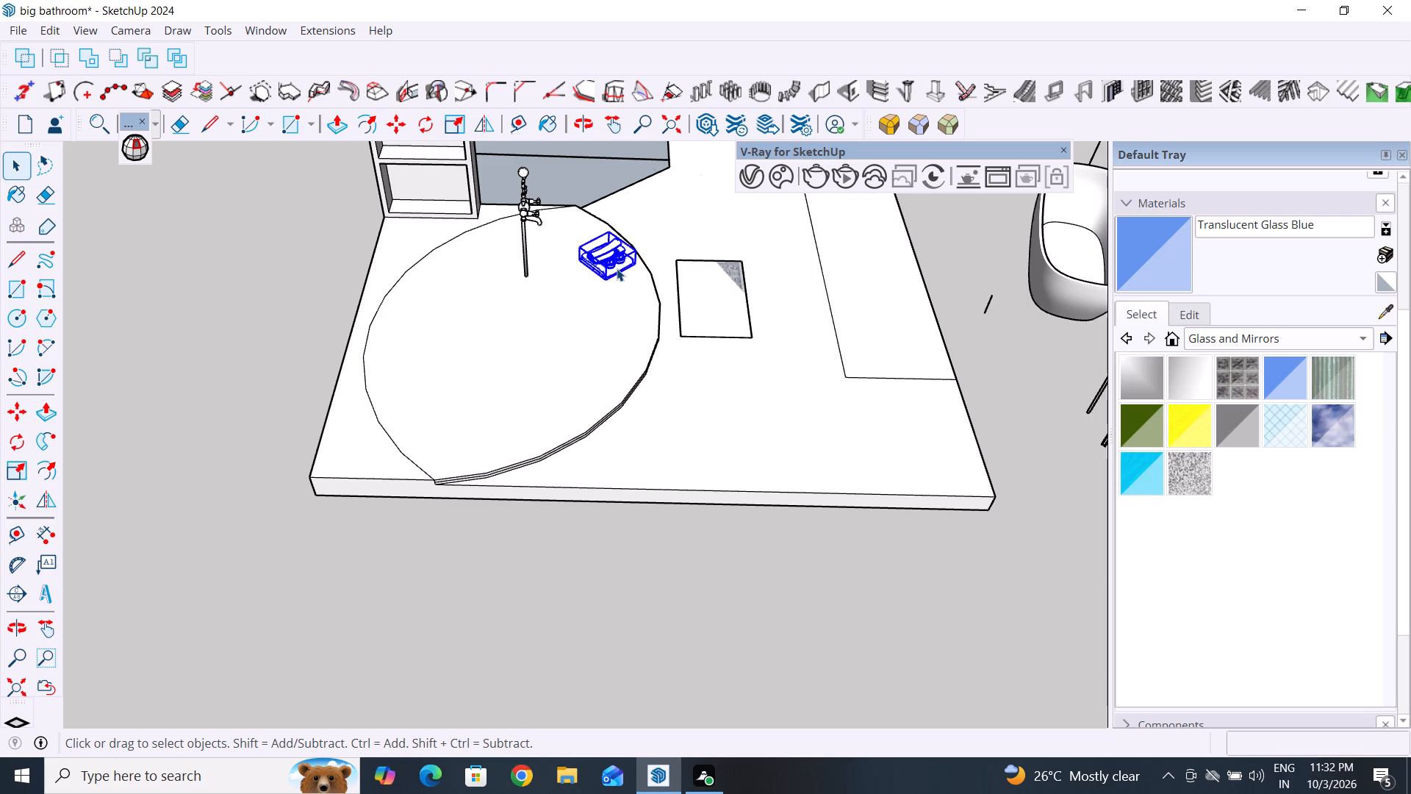
pyautogui.press('m')
pyautogui.click(607, 278)
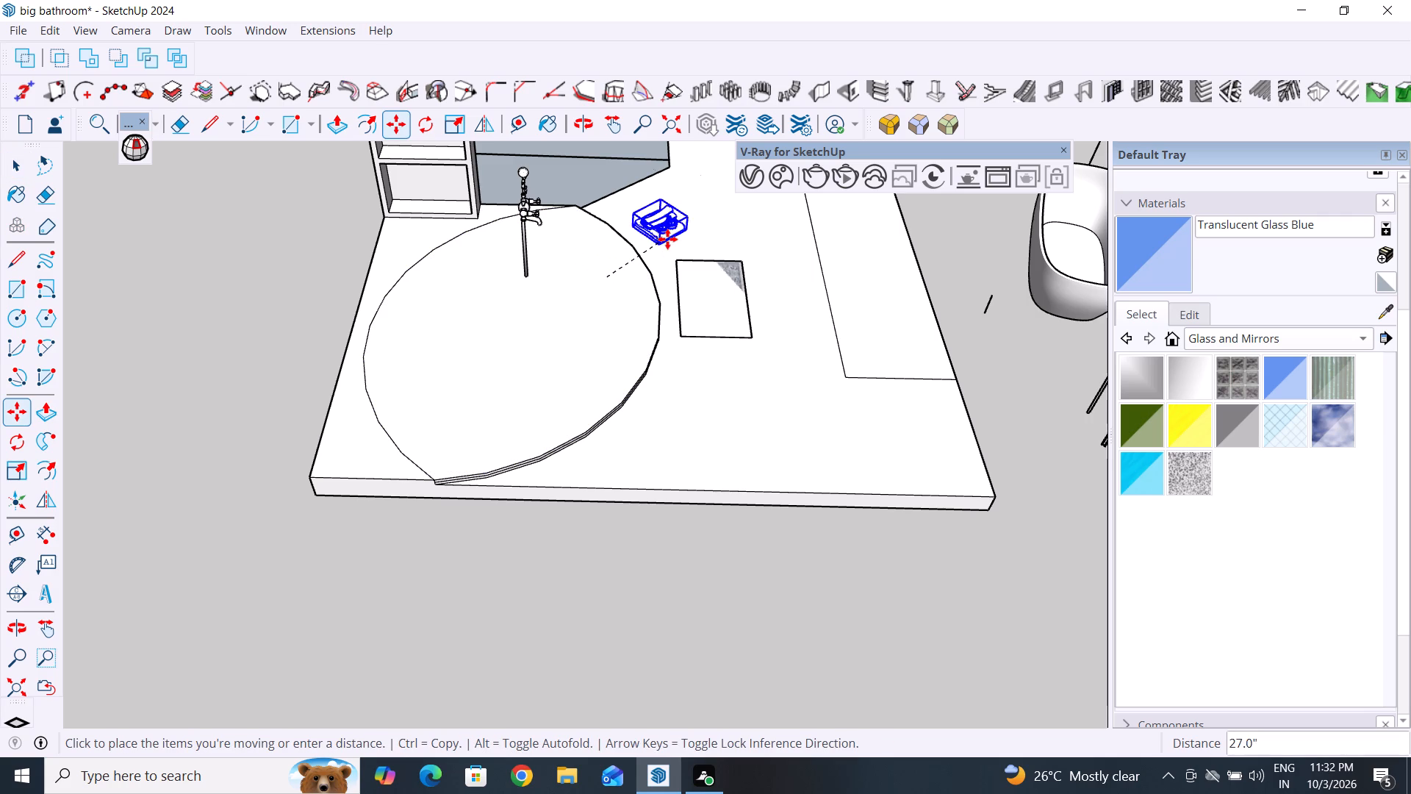
pyautogui.click(671, 236)
pyautogui.click(18, 171)
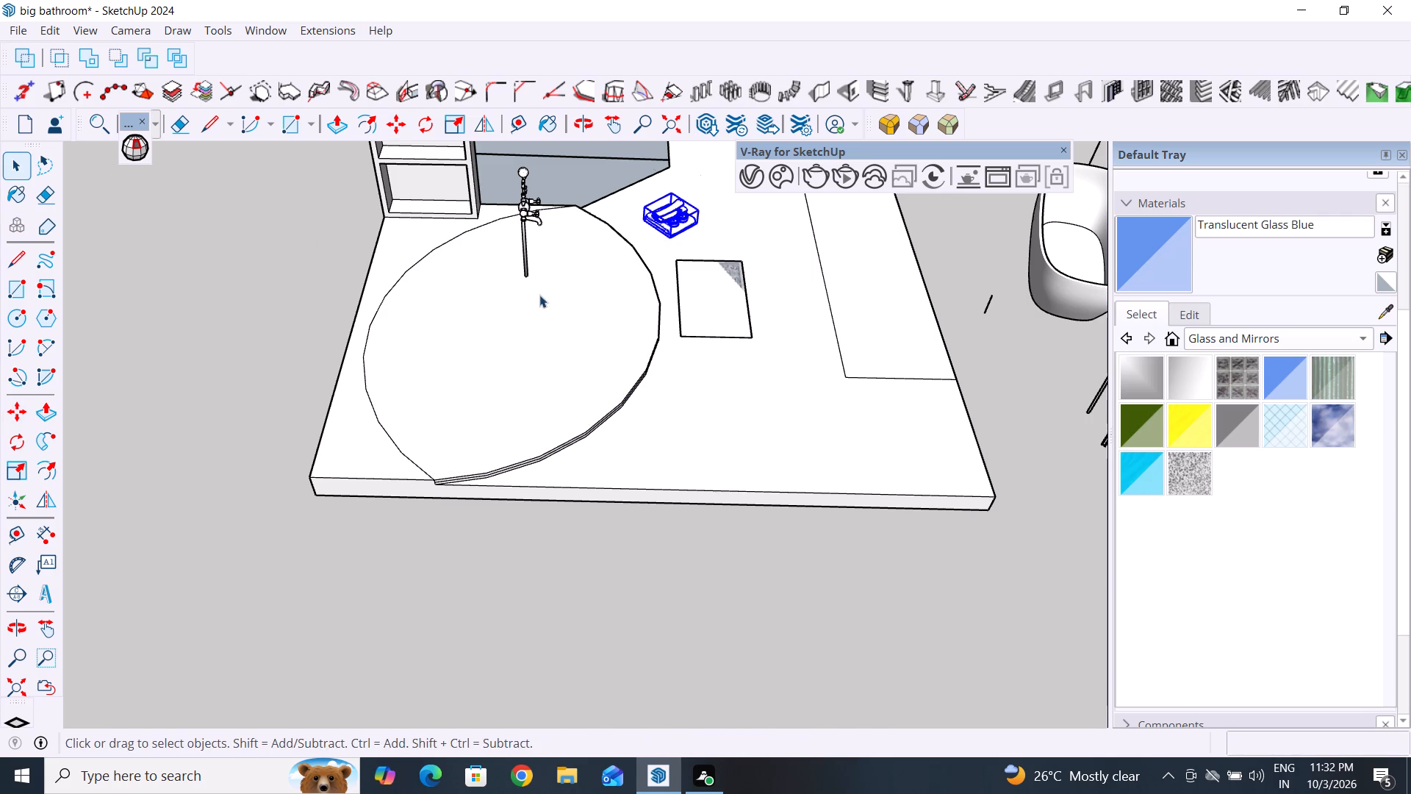
# Move the standing tap fixture about 72" off the oval platform onto the old floor beside the rug.
pyautogui.moveTo(550, 290); pyautogui.dragTo(708, 283, button='middle')
pyautogui.scroll(5, 420, 278)
pyautogui.click(512, 306)
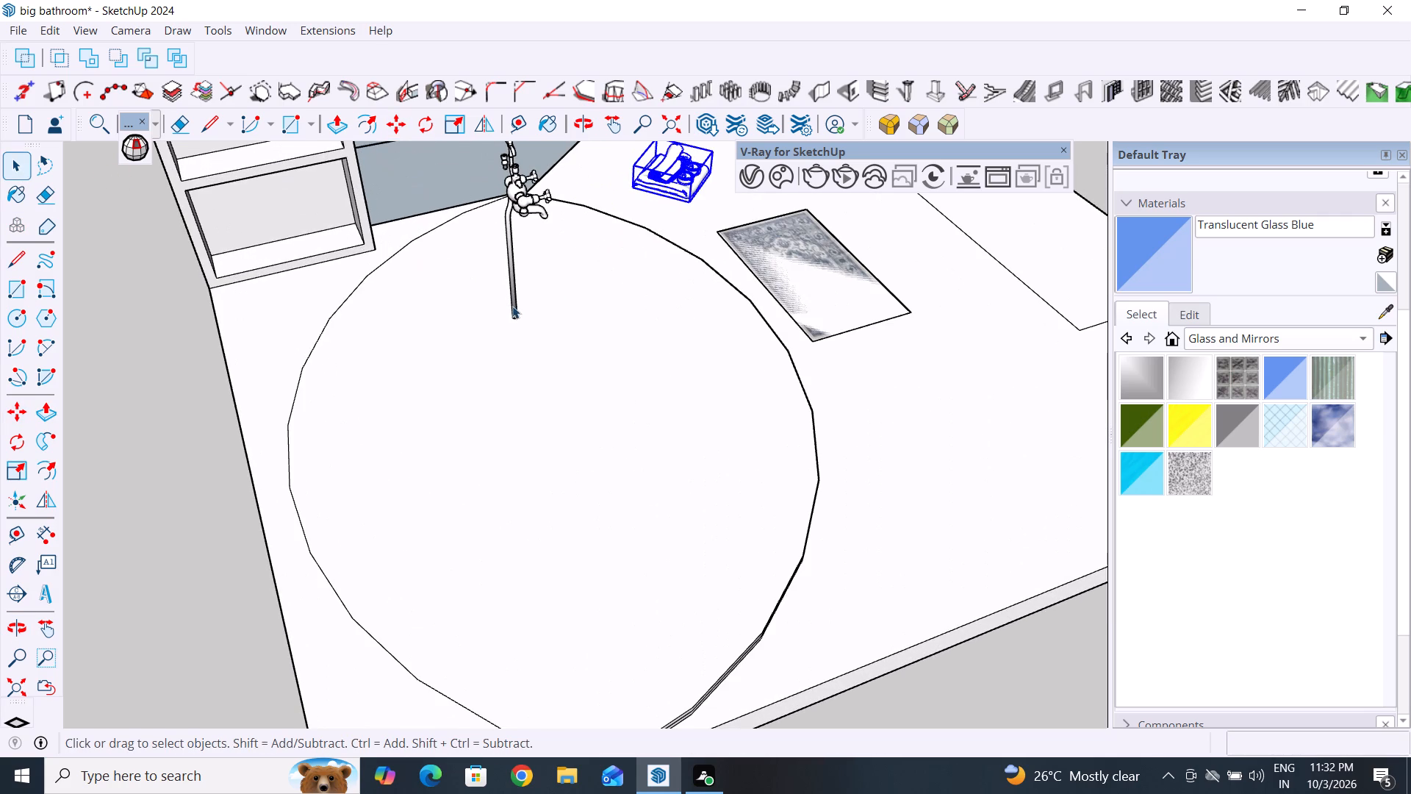
pyautogui.press('m')
pyautogui.click(516, 310)
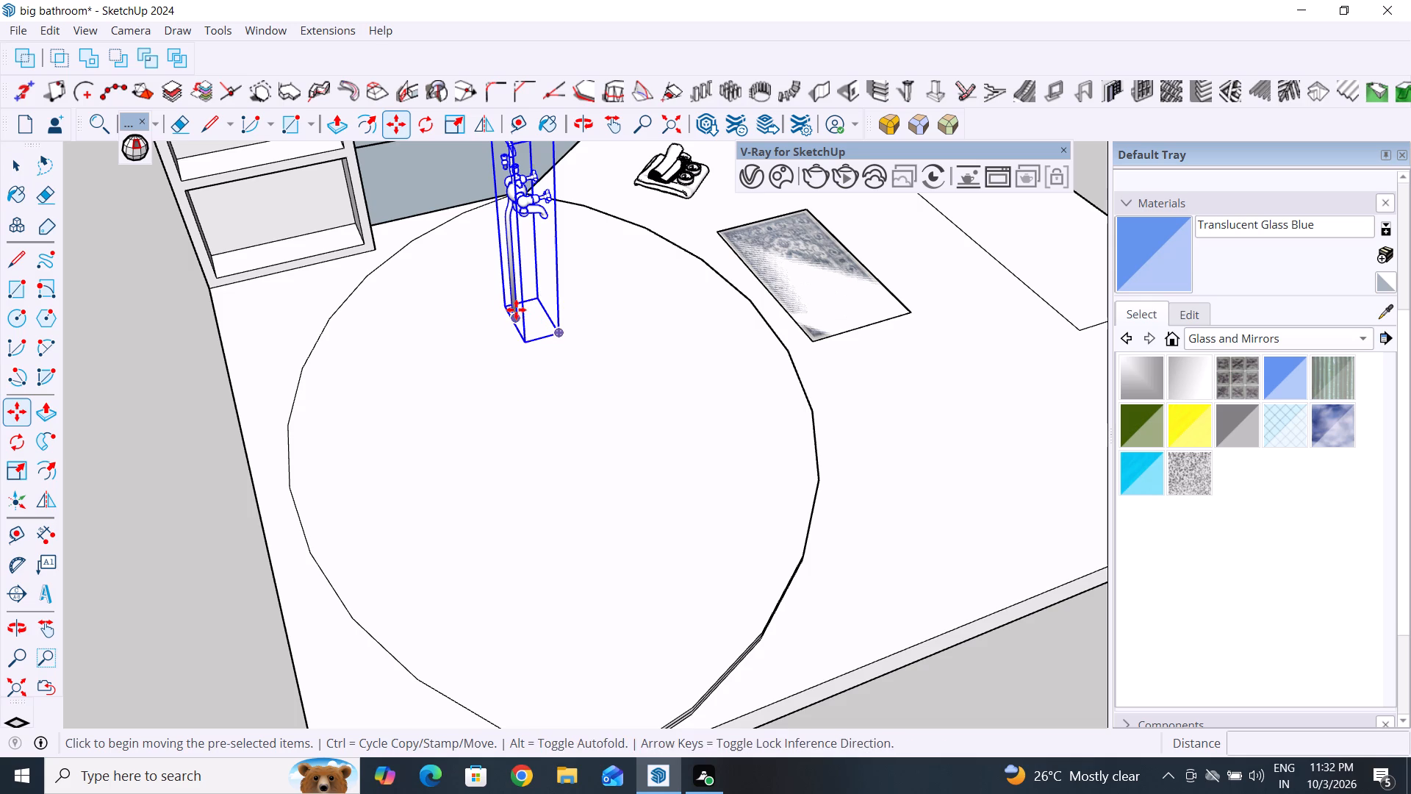
pyautogui.click(894, 390)
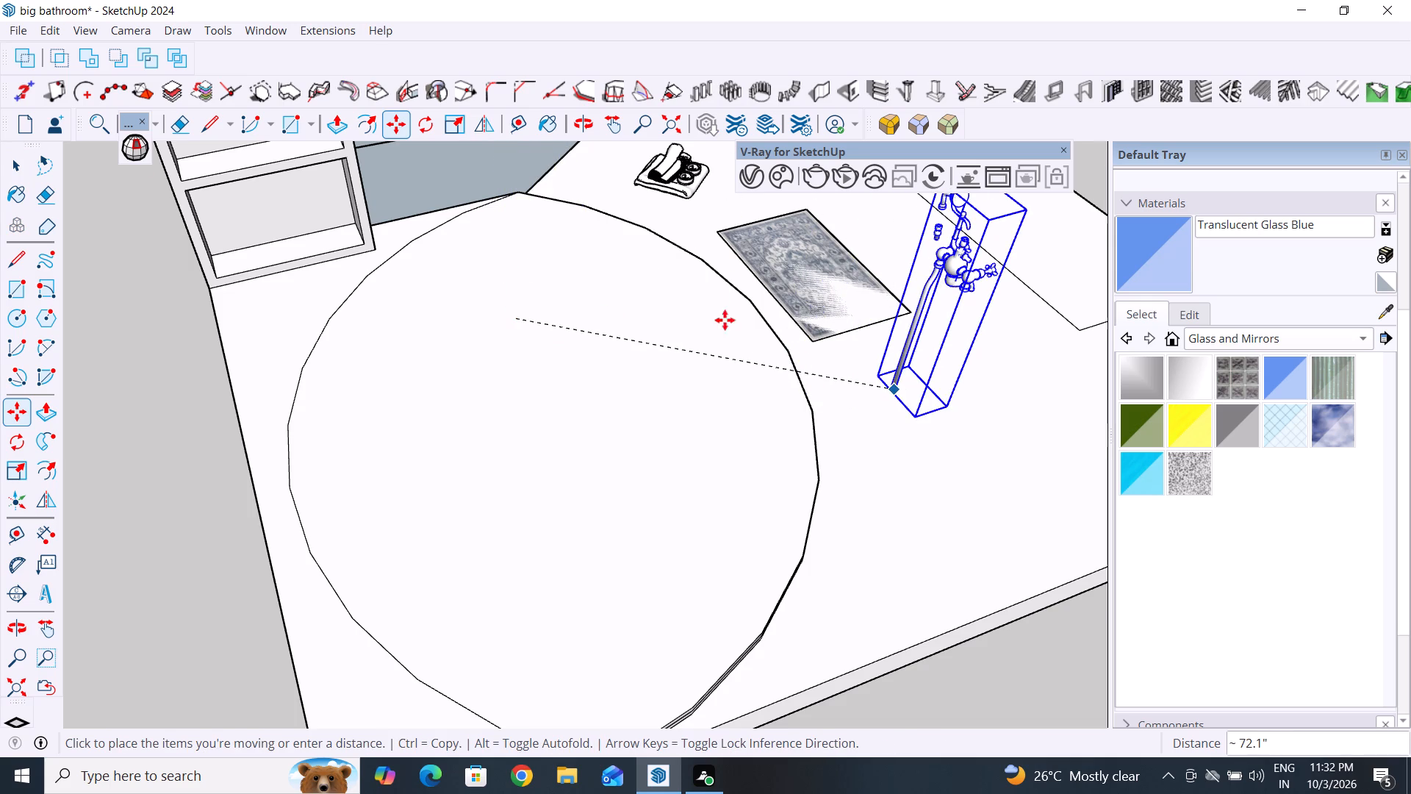
pyautogui.click(27, 171)
# Copy the oval platform's top face about 169" away onto the empty ground beside the old bathroom slab.
pyautogui.scroll(-5, 406, 279)
pyautogui.moveTo(570, 342); pyautogui.dragTo(478, 343, button='middle')
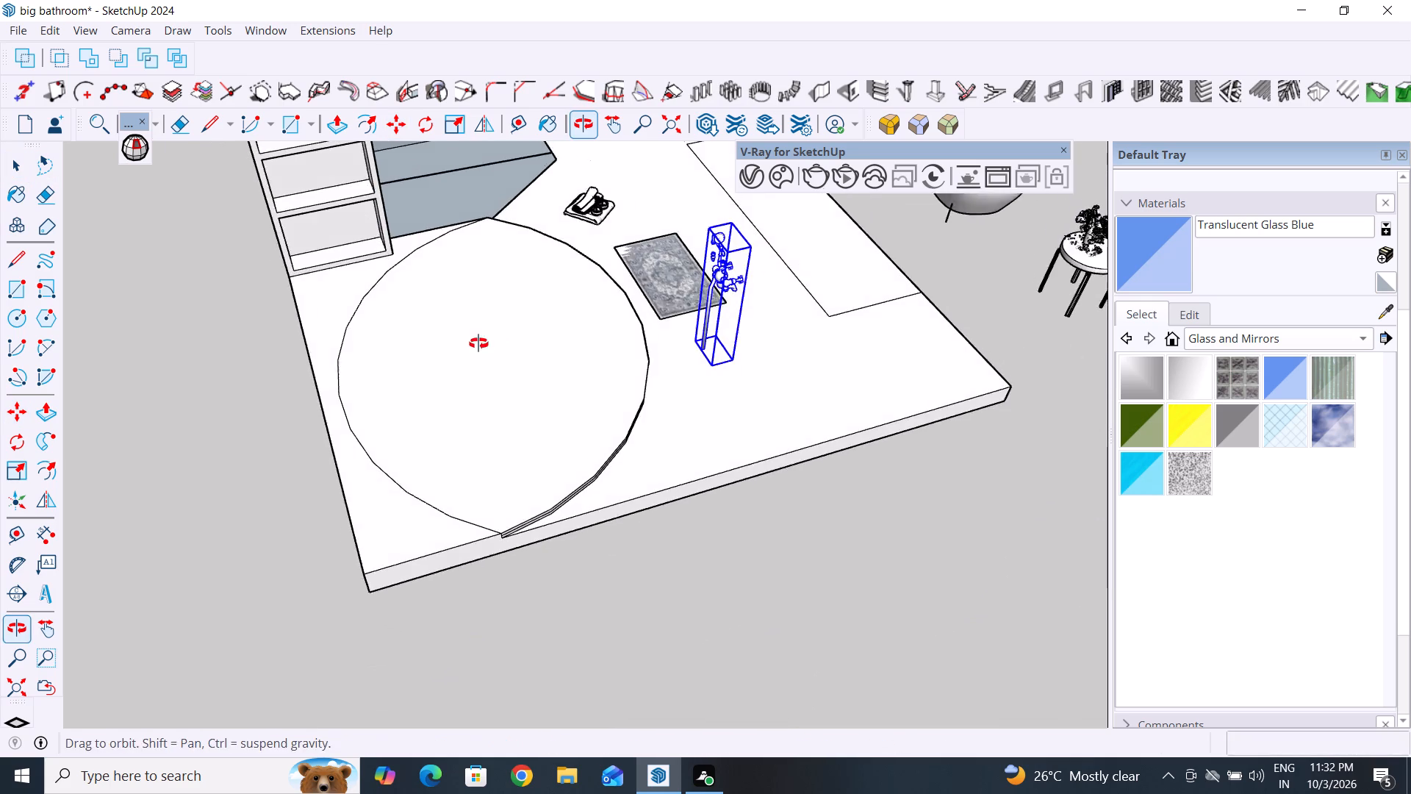
pyautogui.moveTo(478, 343); pyautogui.dragTo(475, 343, button='middle')
pyautogui.click(477, 347)
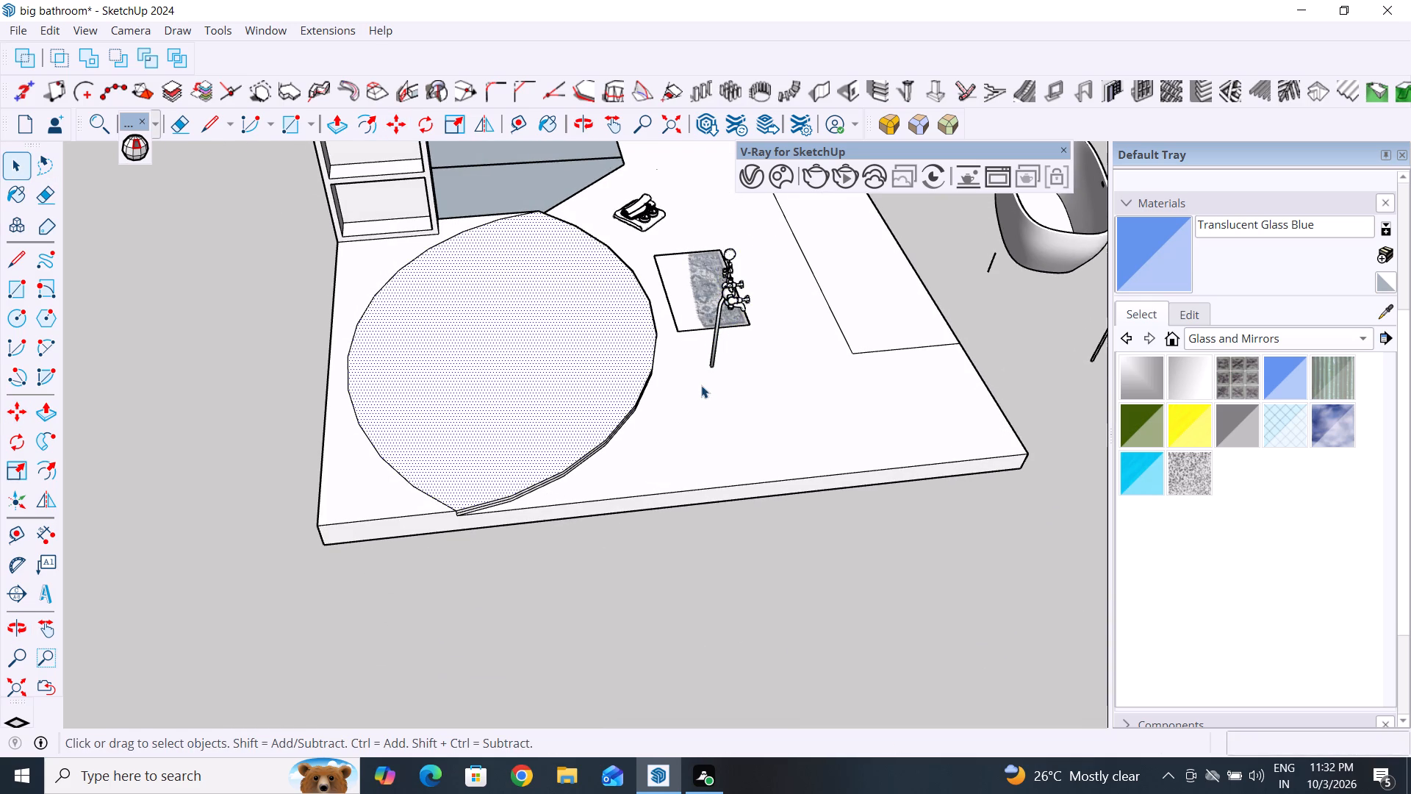
pyautogui.press('m')
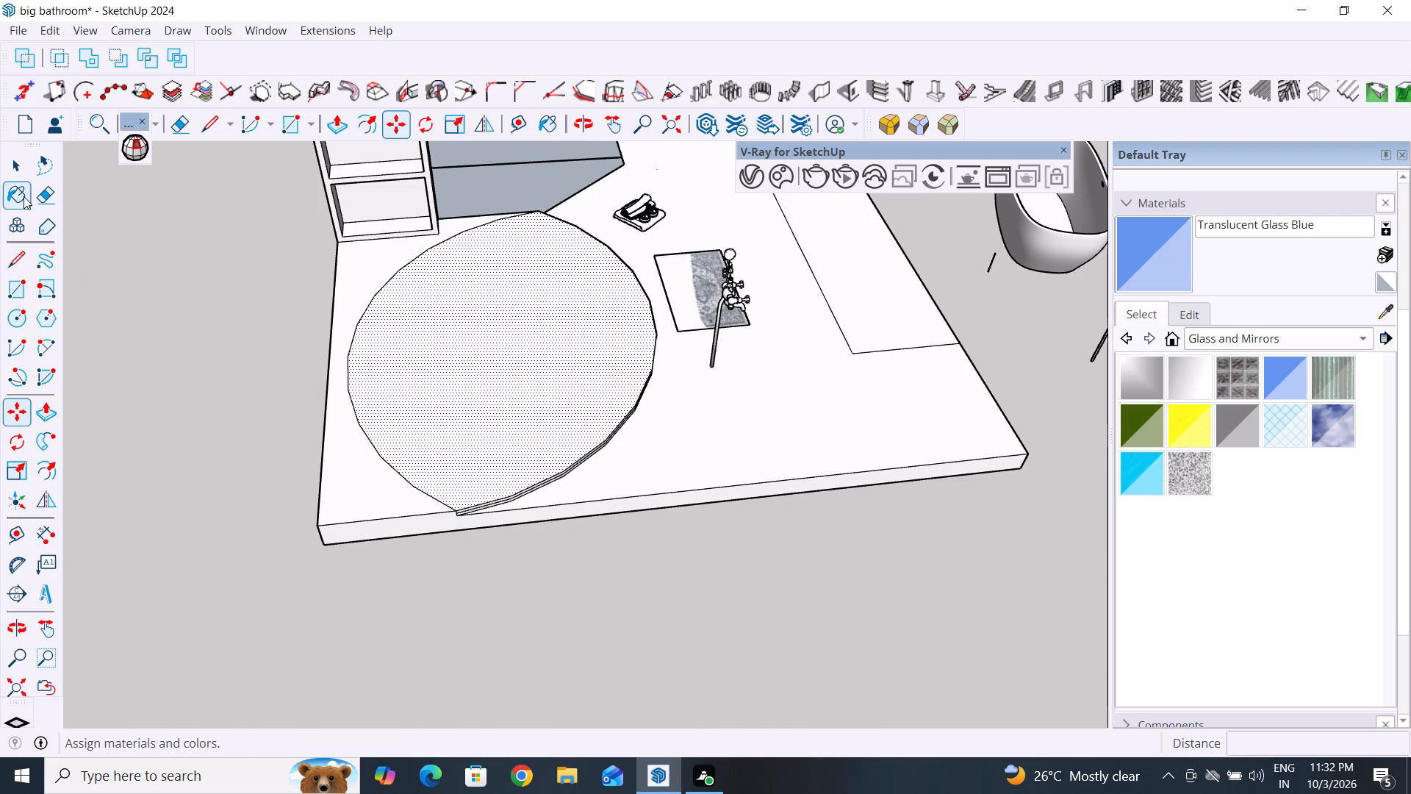
pyautogui.click(16, 165)
pyautogui.click(518, 376)
pyautogui.click(705, 559)
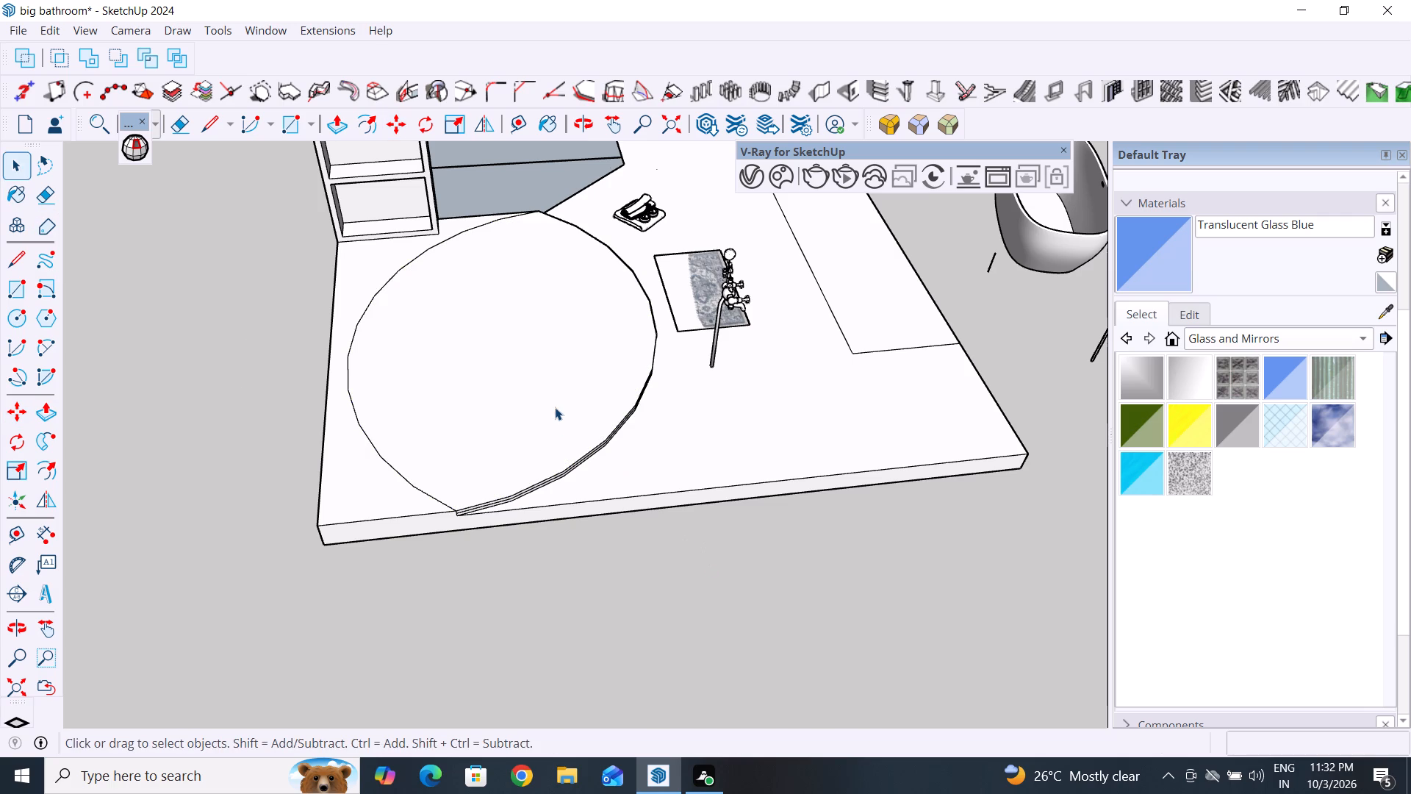
pyautogui.click(555, 407)
pyautogui.press('m')
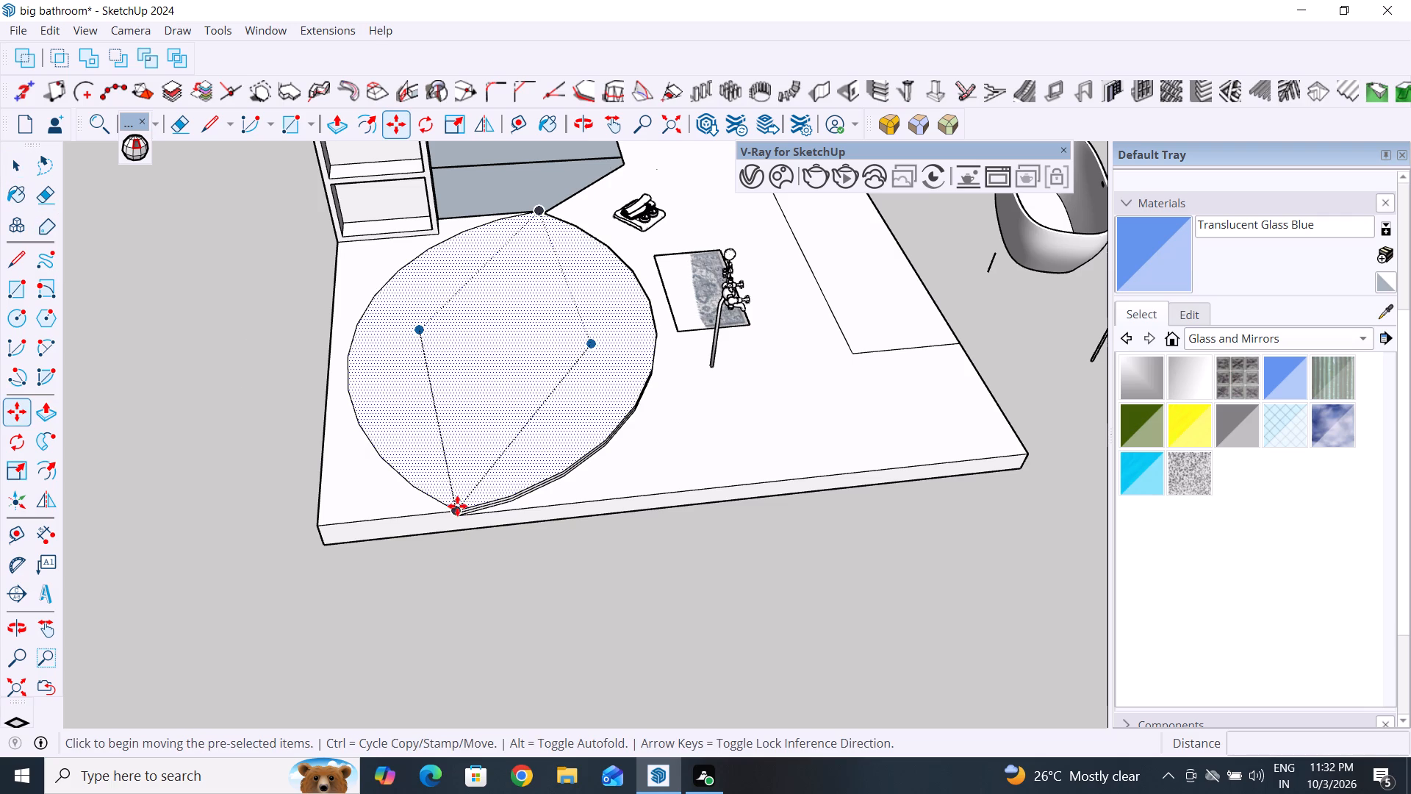
pyautogui.click(457, 506)
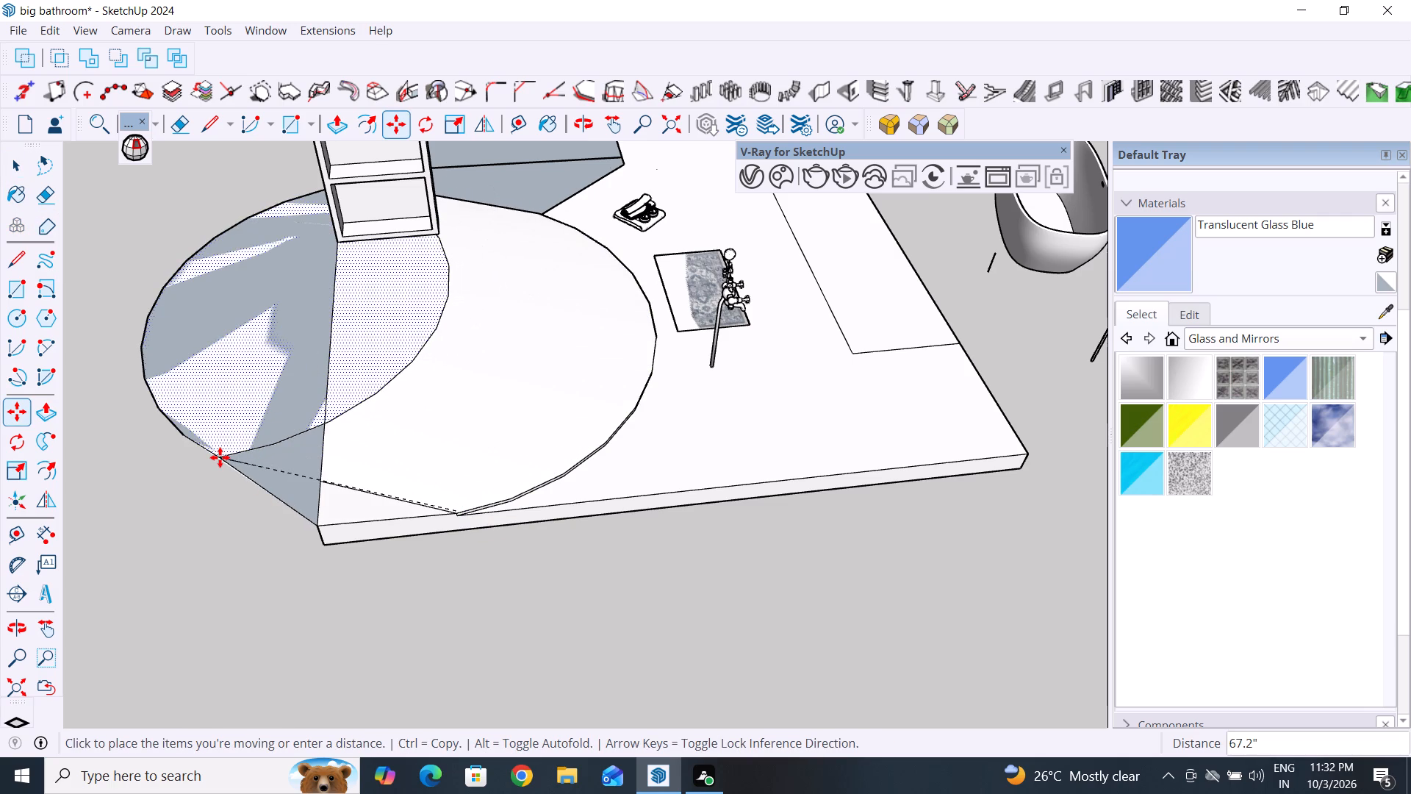
pyautogui.scroll(-11, 608, 514)
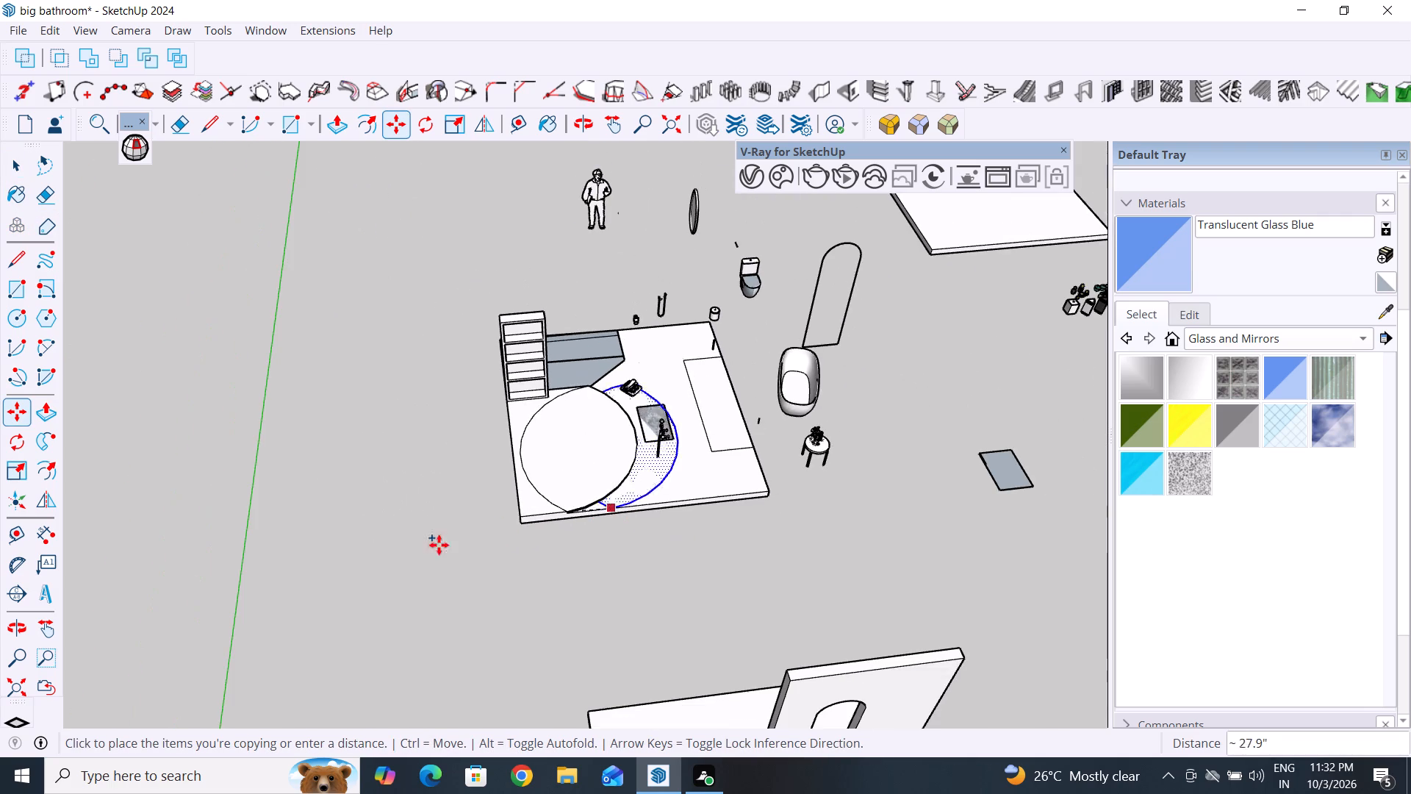
pyautogui.click(353, 618)
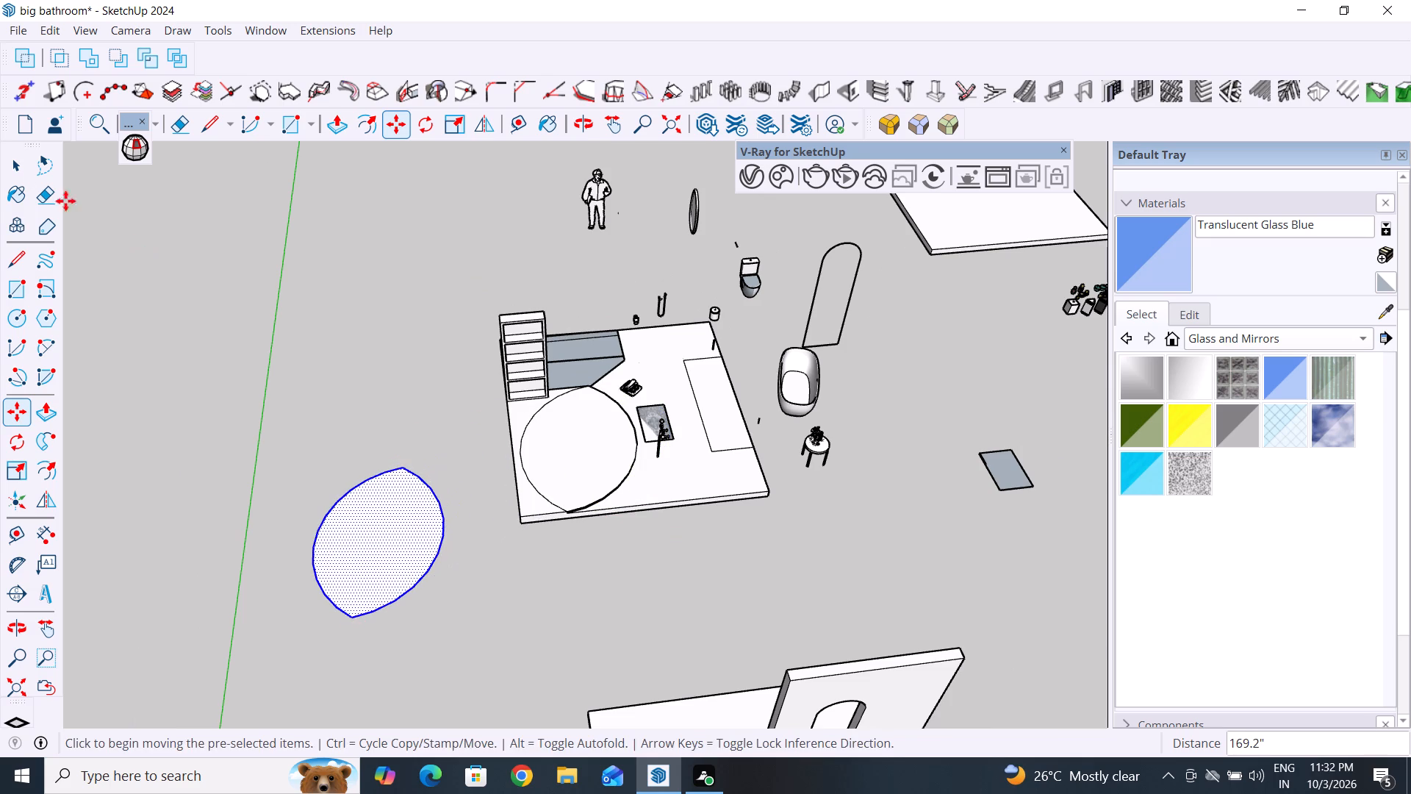
pyautogui.click(15, 165)
pyautogui.click(273, 377)
# Push/Pull the copied oval face up into a platform 6" thick.
pyautogui.moveTo(509, 612); pyautogui.dragTo(467, 455, button='middle')
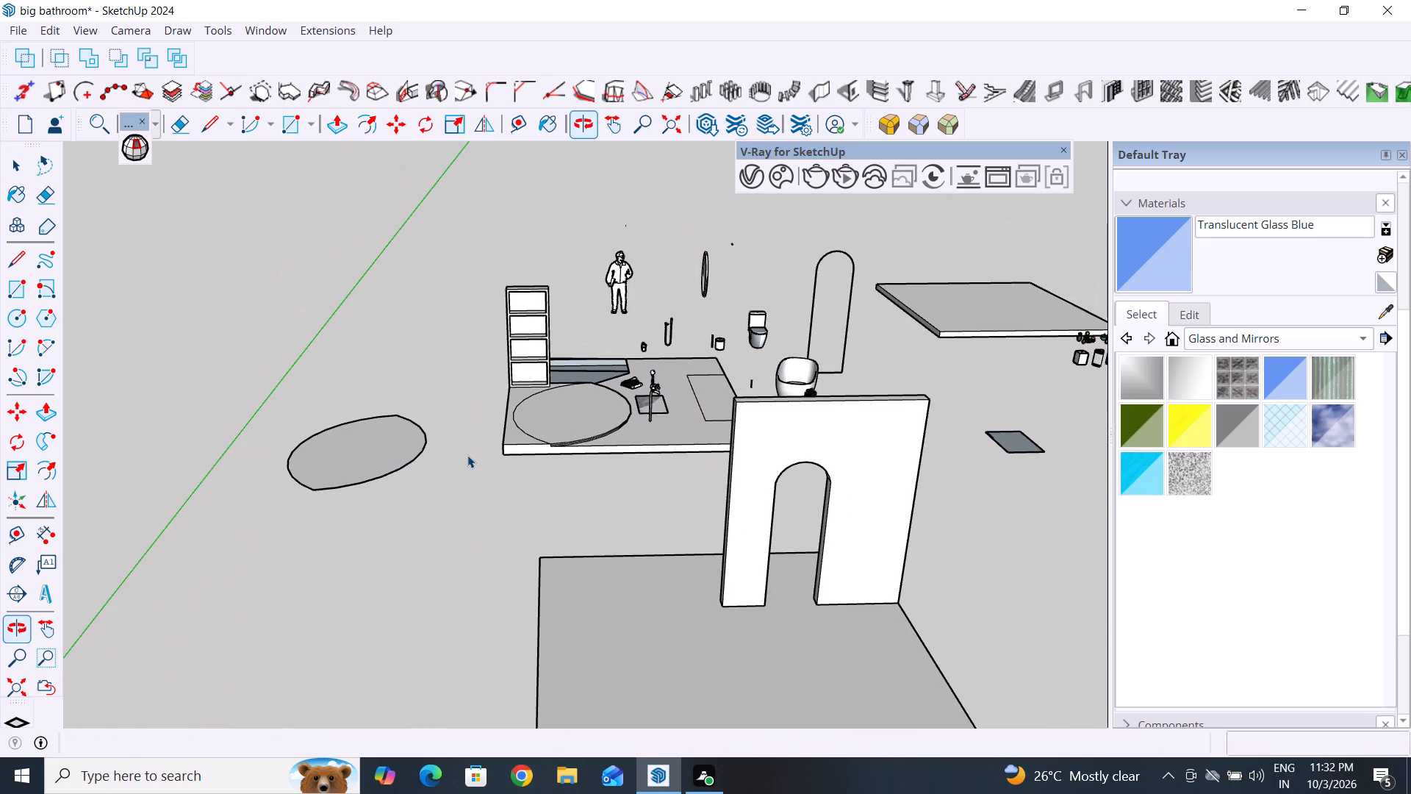
pyautogui.scroll(4, 394, 535)
pyautogui.scroll(4, 296, 487)
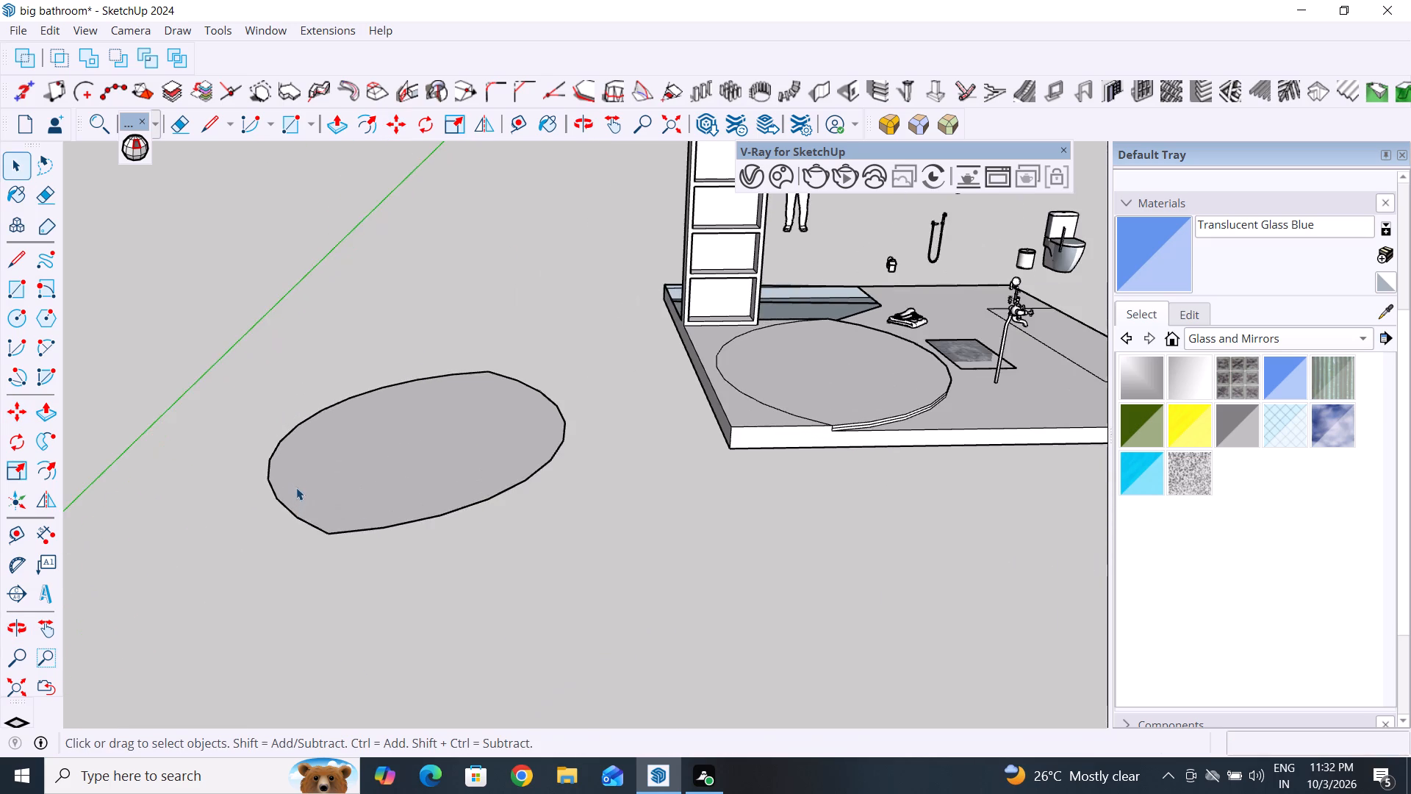
pyautogui.moveTo(378, 504); pyautogui.dragTo(416, 515, button='middle')
pyautogui.scroll(1, 416, 513)
pyautogui.scroll(6, 476, 503)
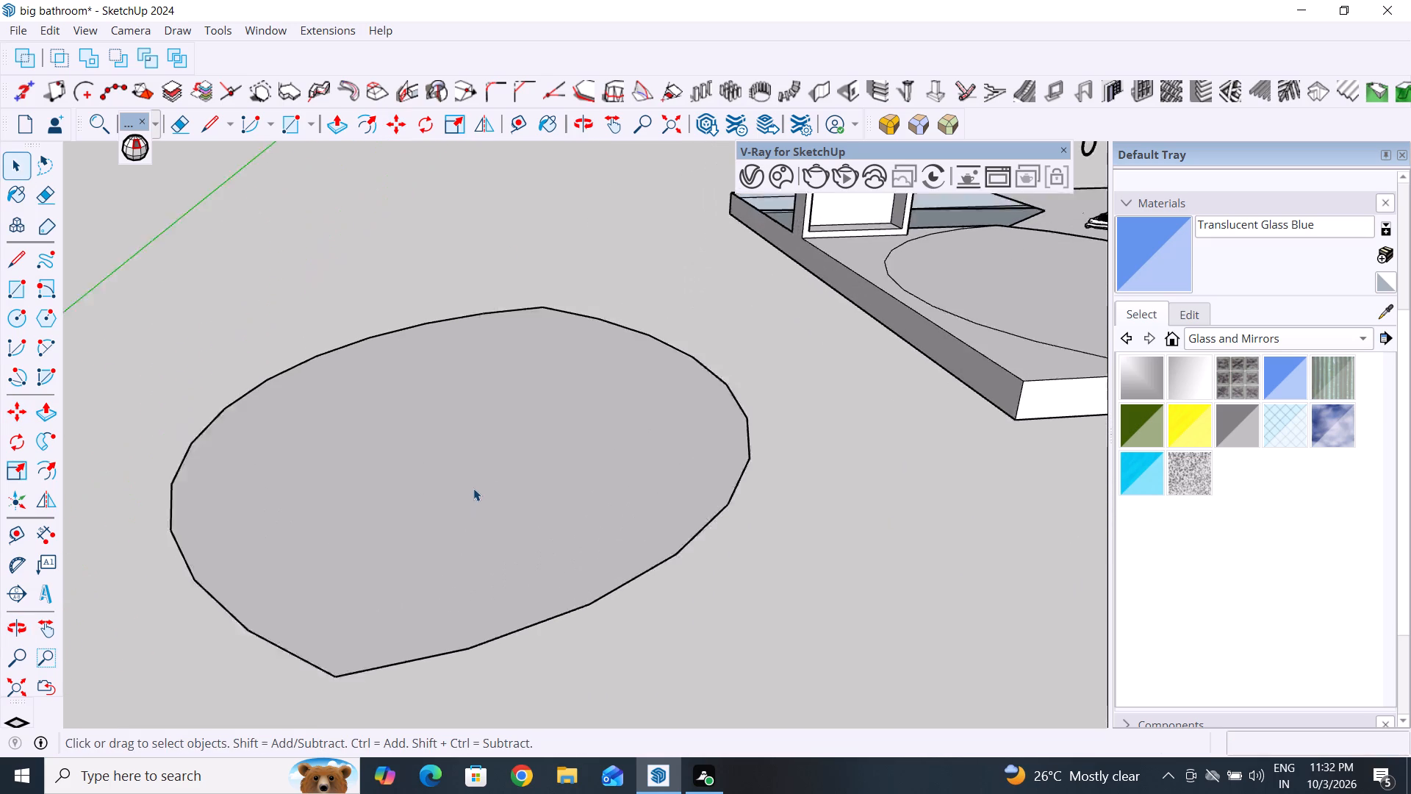
pyautogui.scroll(2, 473, 488)
pyautogui.scroll(-5, 445, 481)
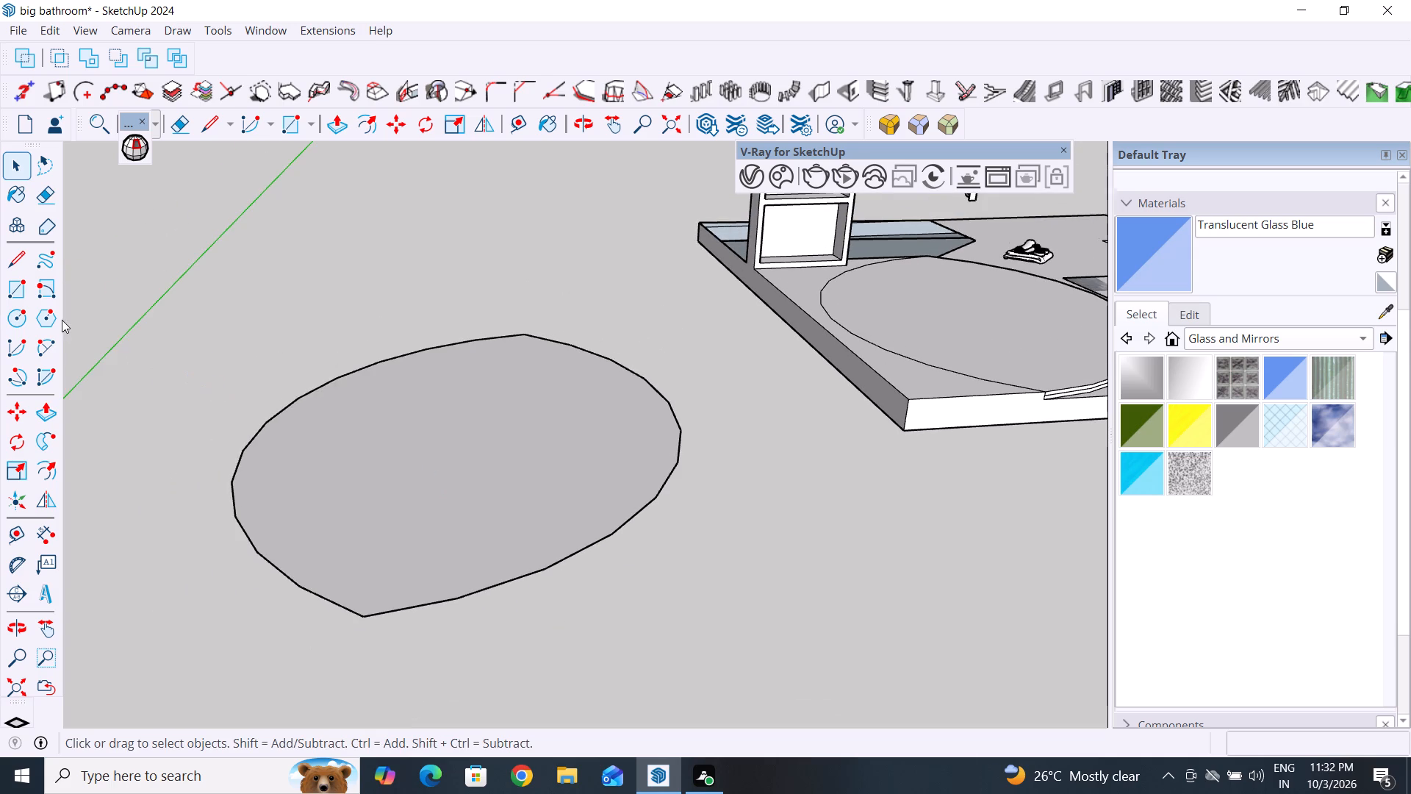
pyautogui.moveTo(413, 471); pyautogui.dragTo(357, 497, button='middle')
pyautogui.scroll(-3, 514, 416)
pyautogui.moveTo(539, 380); pyautogui.dragTo(560, 498, button='middle')
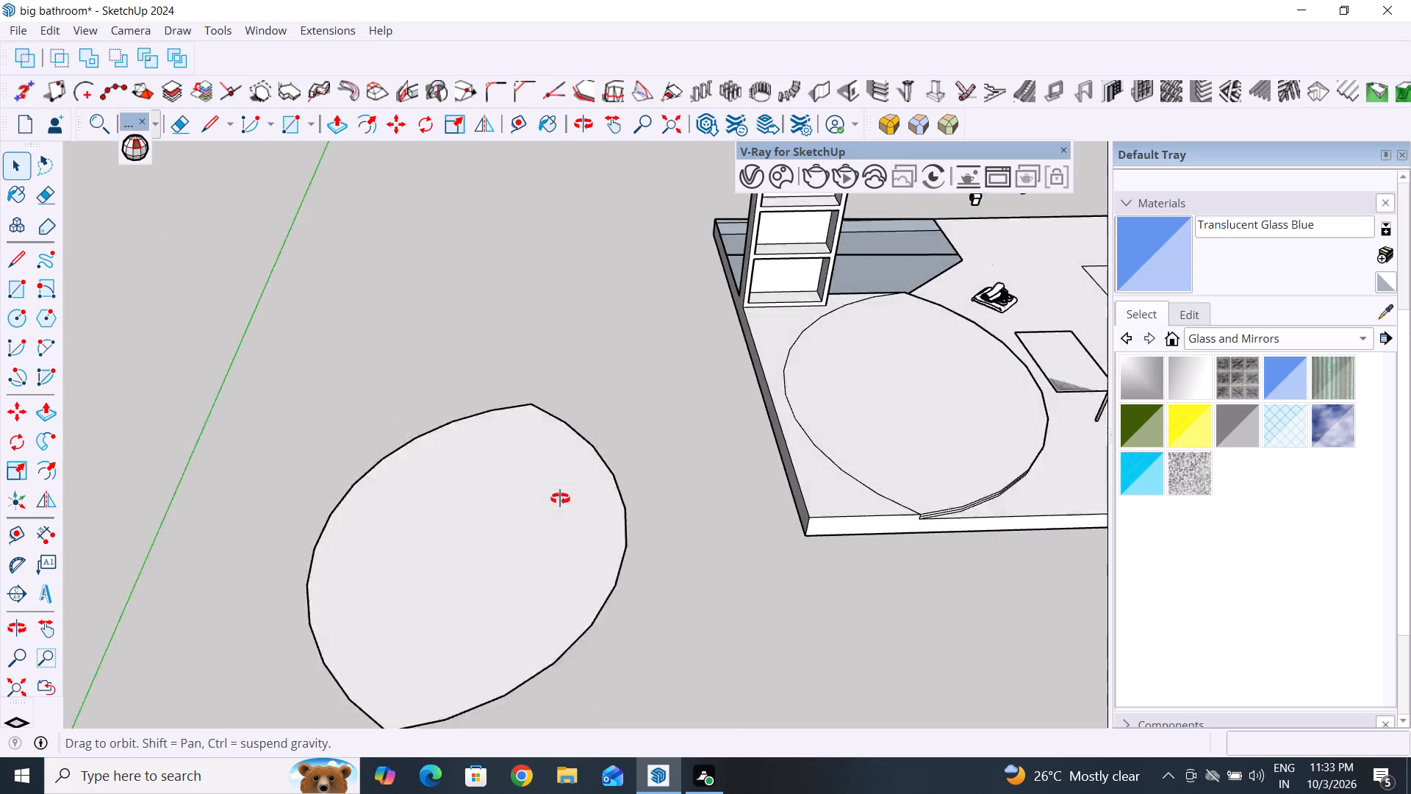
pyautogui.moveTo(560, 498); pyautogui.dragTo(557, 533, button='middle')
pyautogui.scroll(-4, 599, 351)
pyautogui.moveTo(578, 492); pyautogui.dragTo(559, 528, button='middle')
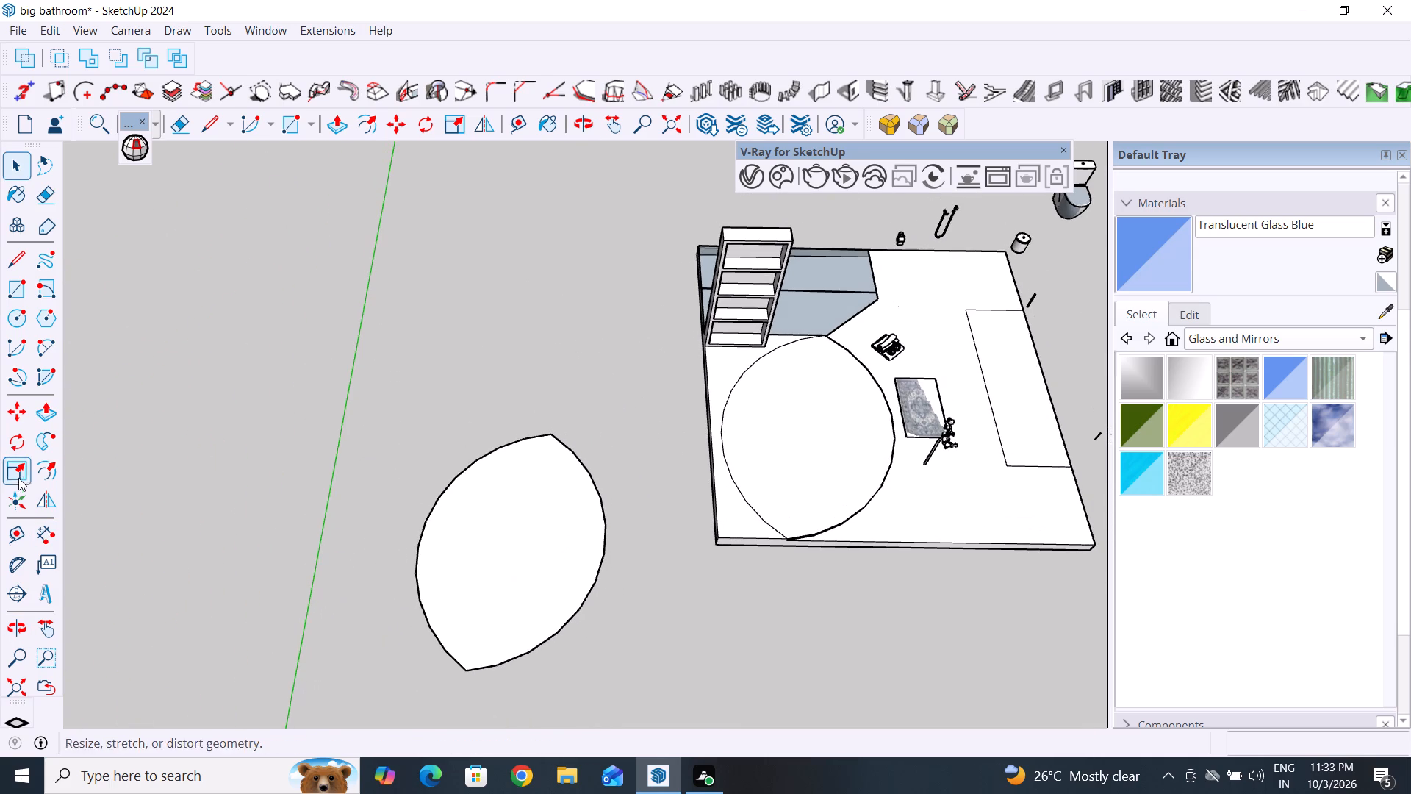
pyautogui.click(331, 132)
pyautogui.moveTo(599, 579); pyautogui.dragTo(567, 390, button='middle')
pyautogui.click(520, 474)
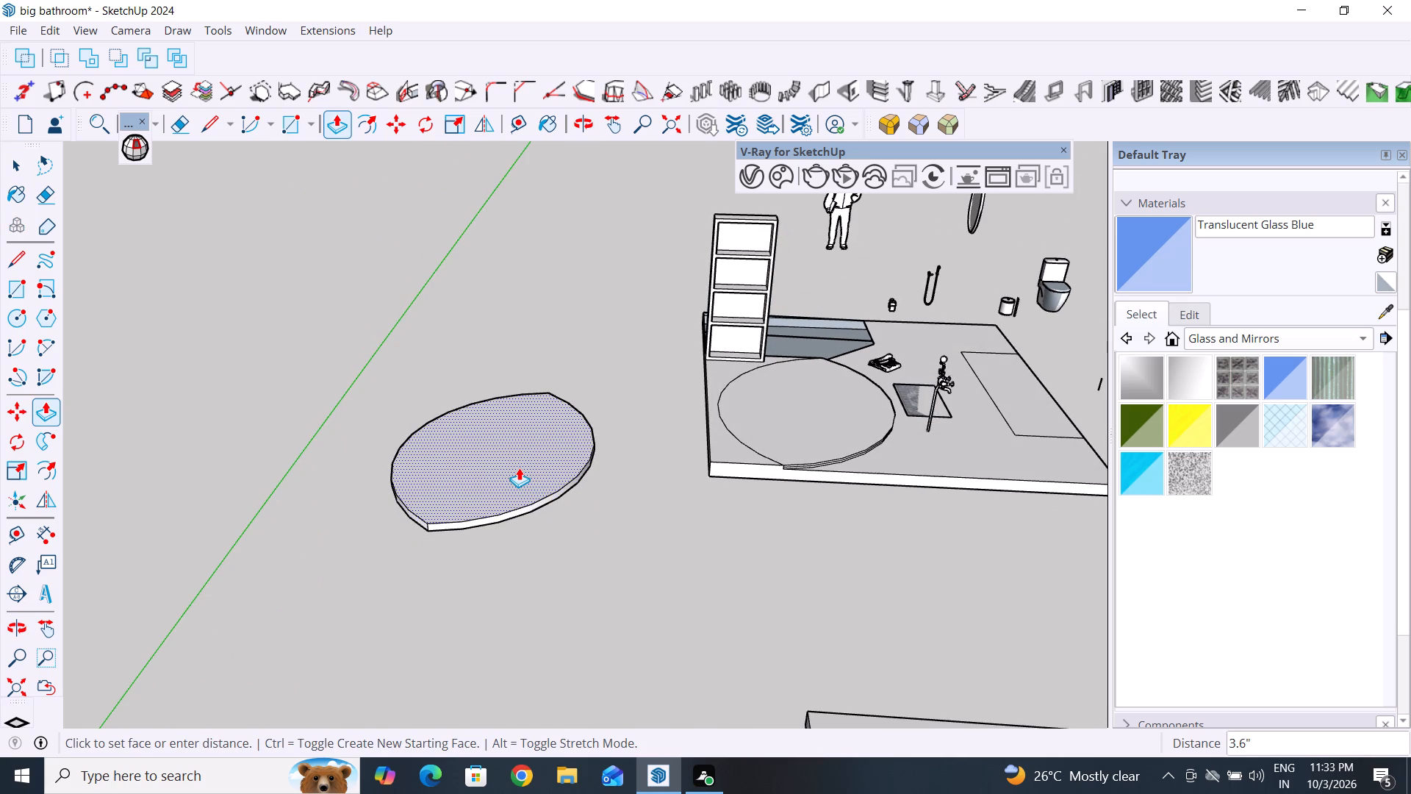
pyautogui.scroll(5, 519, 468)
pyautogui.write('6"')
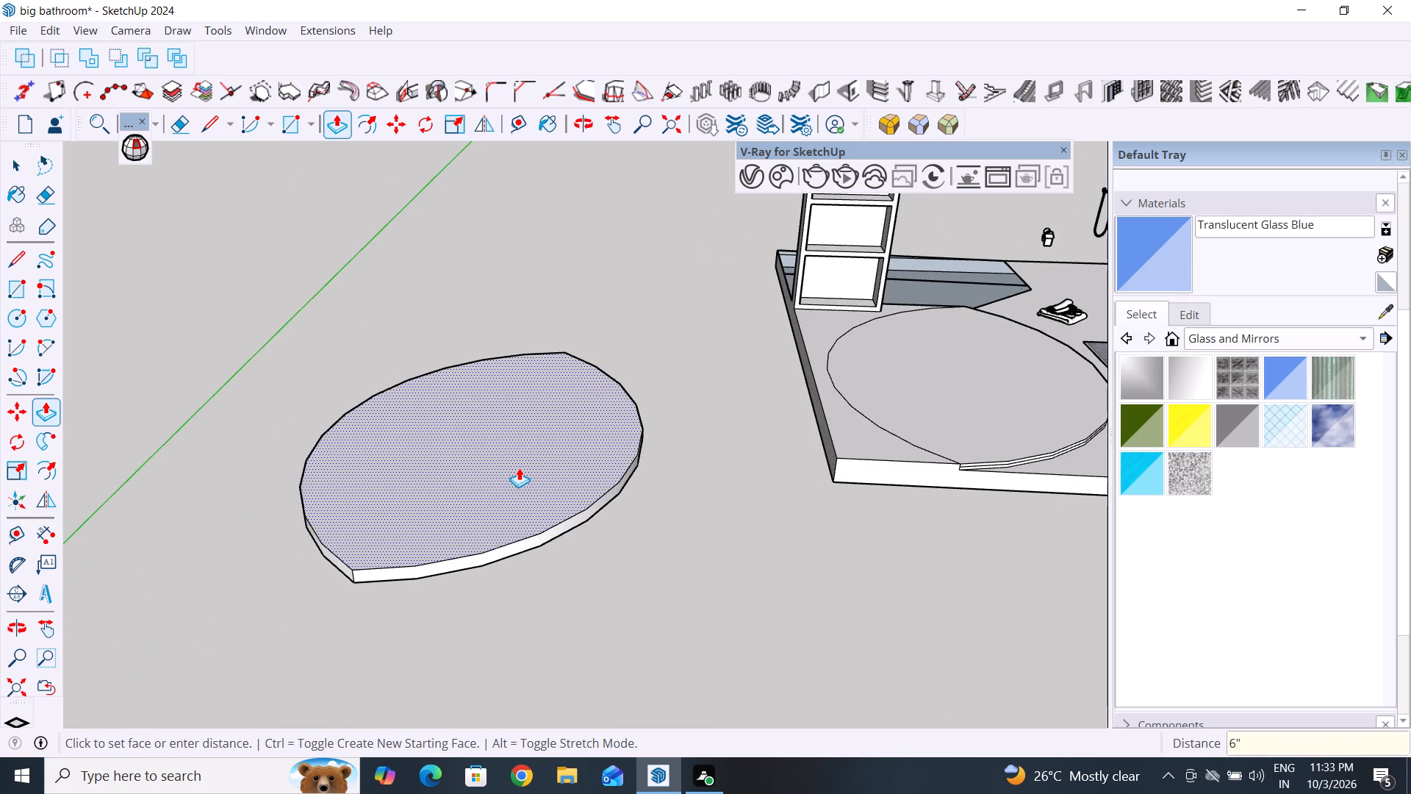
pyautogui.press('Return')
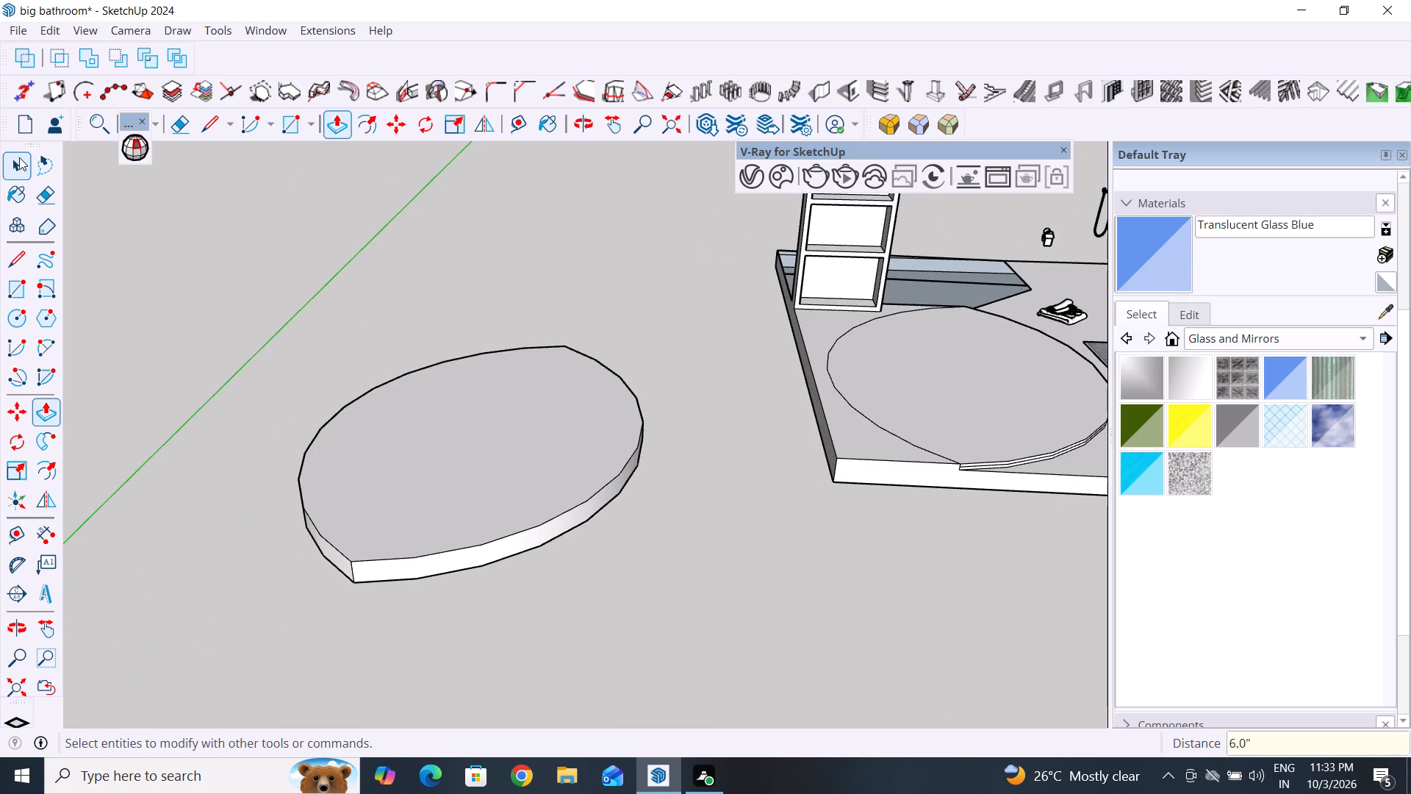
# Select all connected faces and edges of the new oval platform and make them a group.
pyautogui.click(19, 157)
pyautogui.tripleClick(511, 463)
pyautogui.rightClick(511, 463)
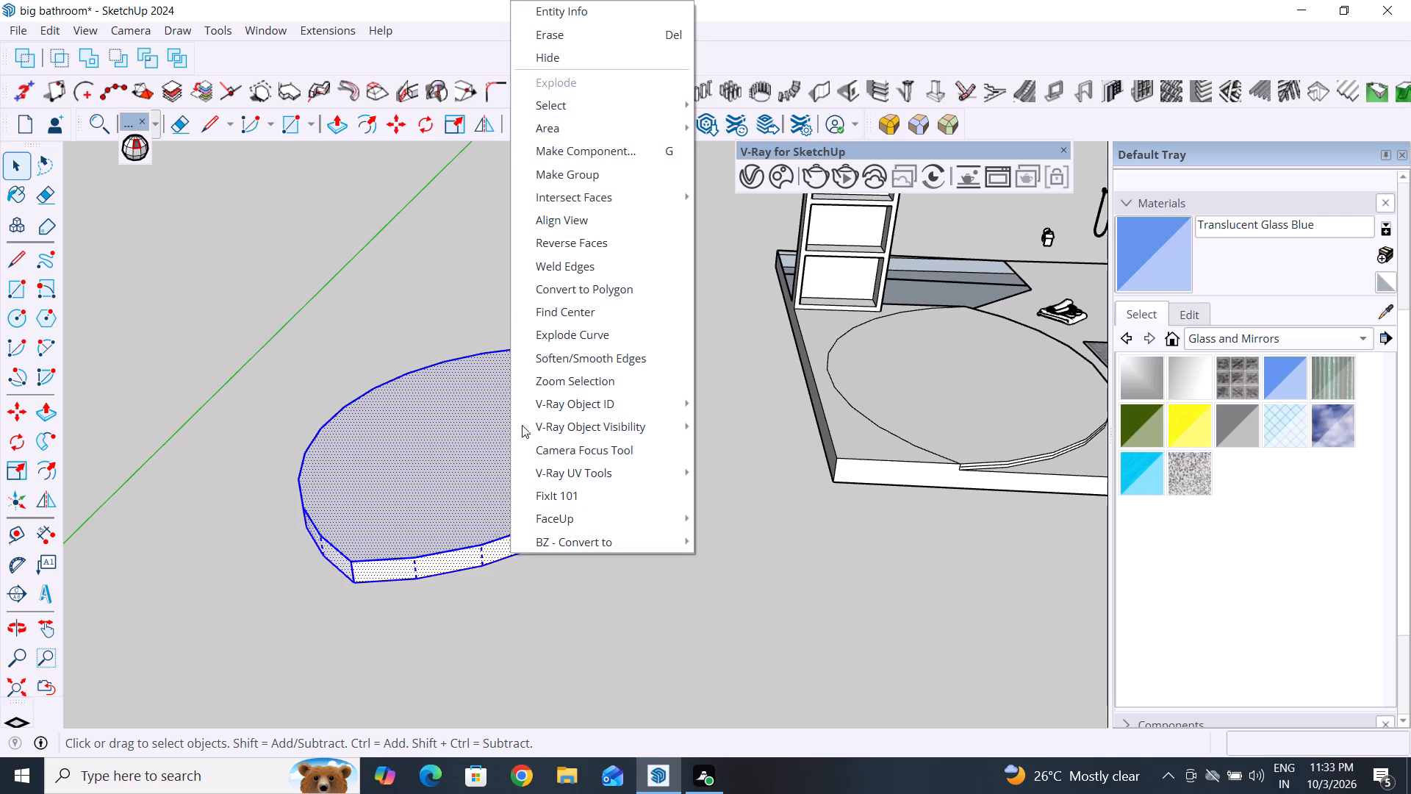
pyautogui.click(579, 176)
pyautogui.scroll(-3, 515, 511)
pyautogui.click(654, 600)
# Examine the new slab with its arched wall and compare it with the old bathroom layout.
pyautogui.scroll(-6, 528, 365)
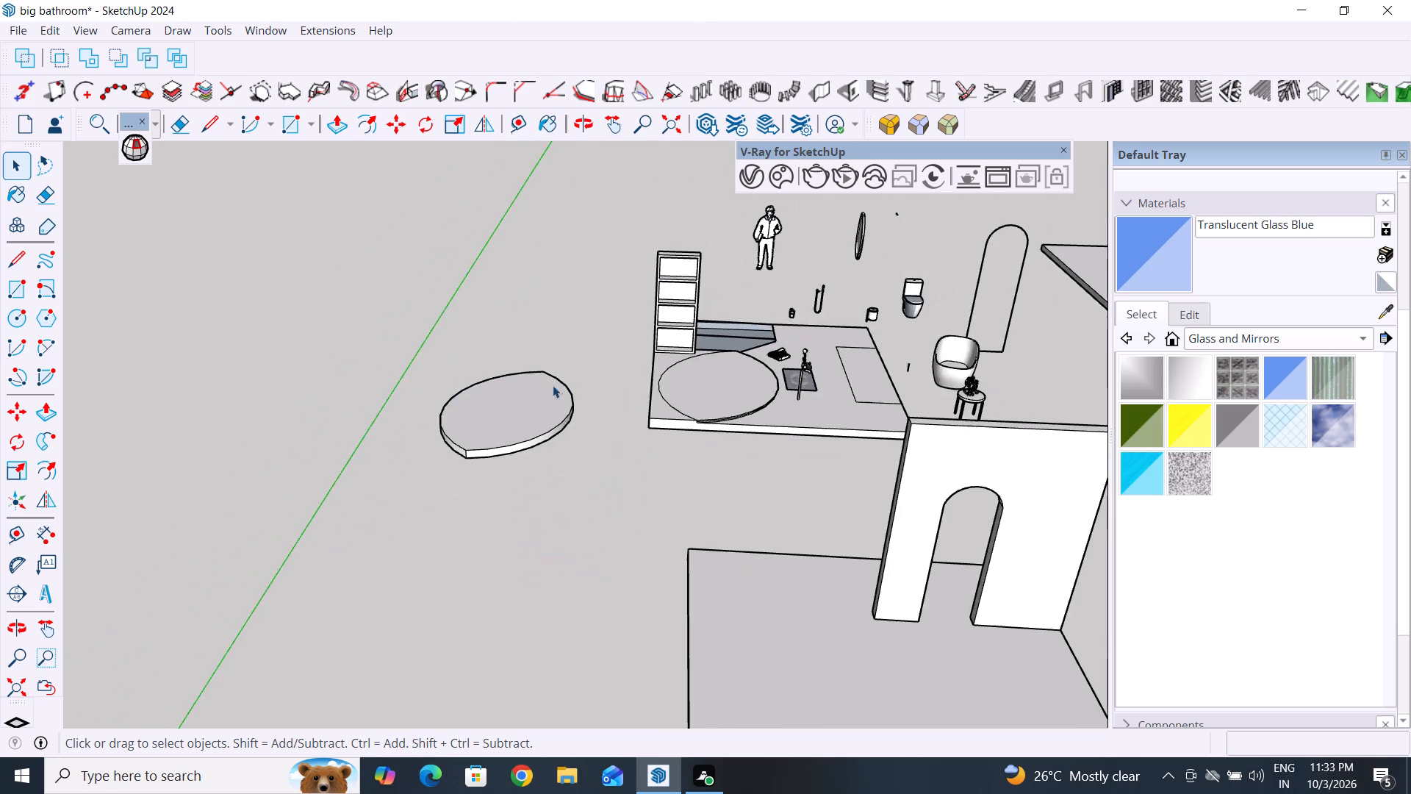
pyautogui.scroll(-6, 615, 432)
pyautogui.moveTo(639, 485); pyautogui.dragTo(700, 579, button='middle')
pyautogui.scroll(-3, 672, 480)
pyautogui.moveTo(666, 516); pyautogui.dragTo(451, 552, button='middle')
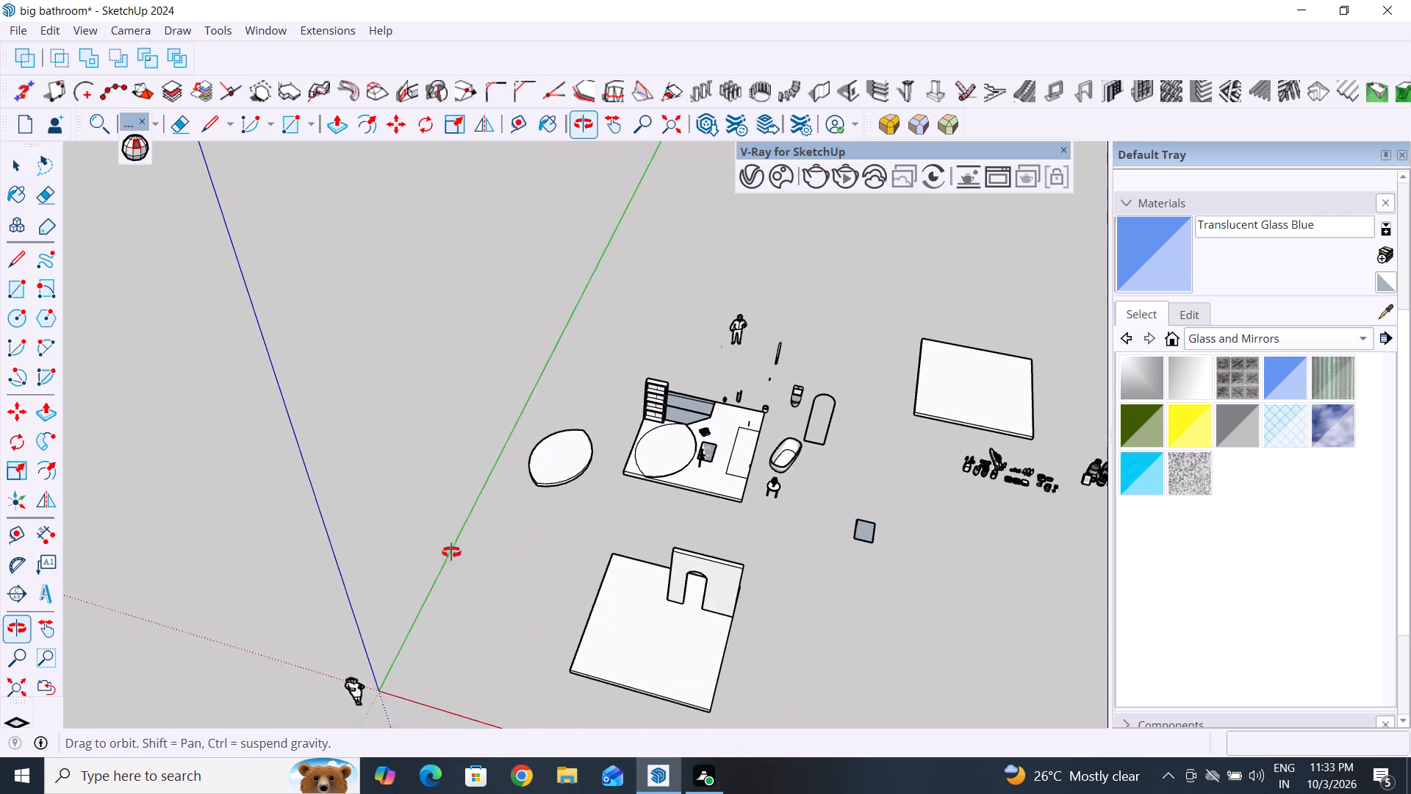
pyautogui.moveTo(451, 552); pyautogui.dragTo(253, 523, button='middle')
pyautogui.scroll(10, 481, 562)
pyautogui.moveTo(600, 594); pyautogui.dragTo(408, 587, button='middle')
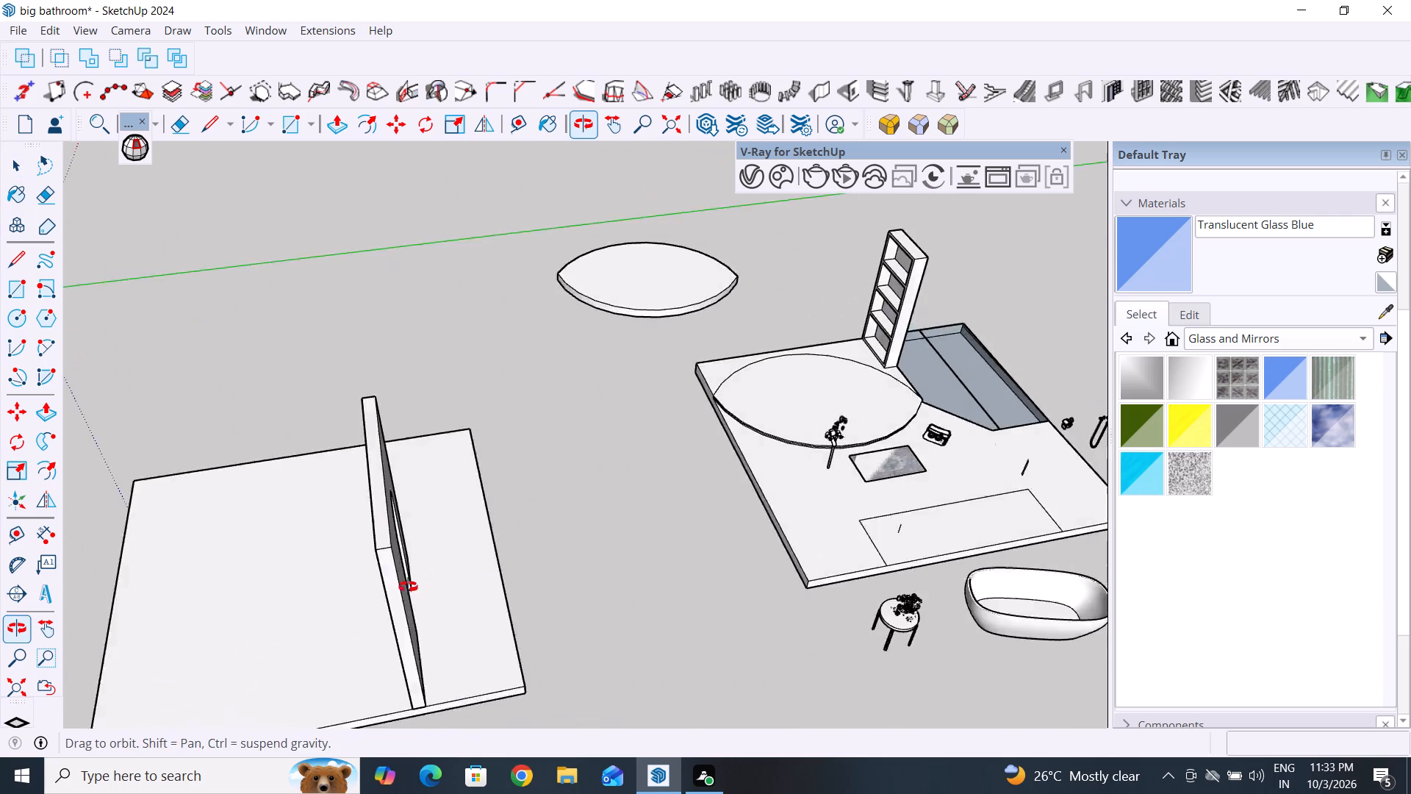
pyautogui.moveTo(408, 587); pyautogui.dragTo(381, 579, button='middle')
pyautogui.scroll(-4, 584, 487)
pyautogui.moveTo(602, 520); pyautogui.dragTo(446, 593, button='middle')
pyautogui.scroll(5, 475, 473)
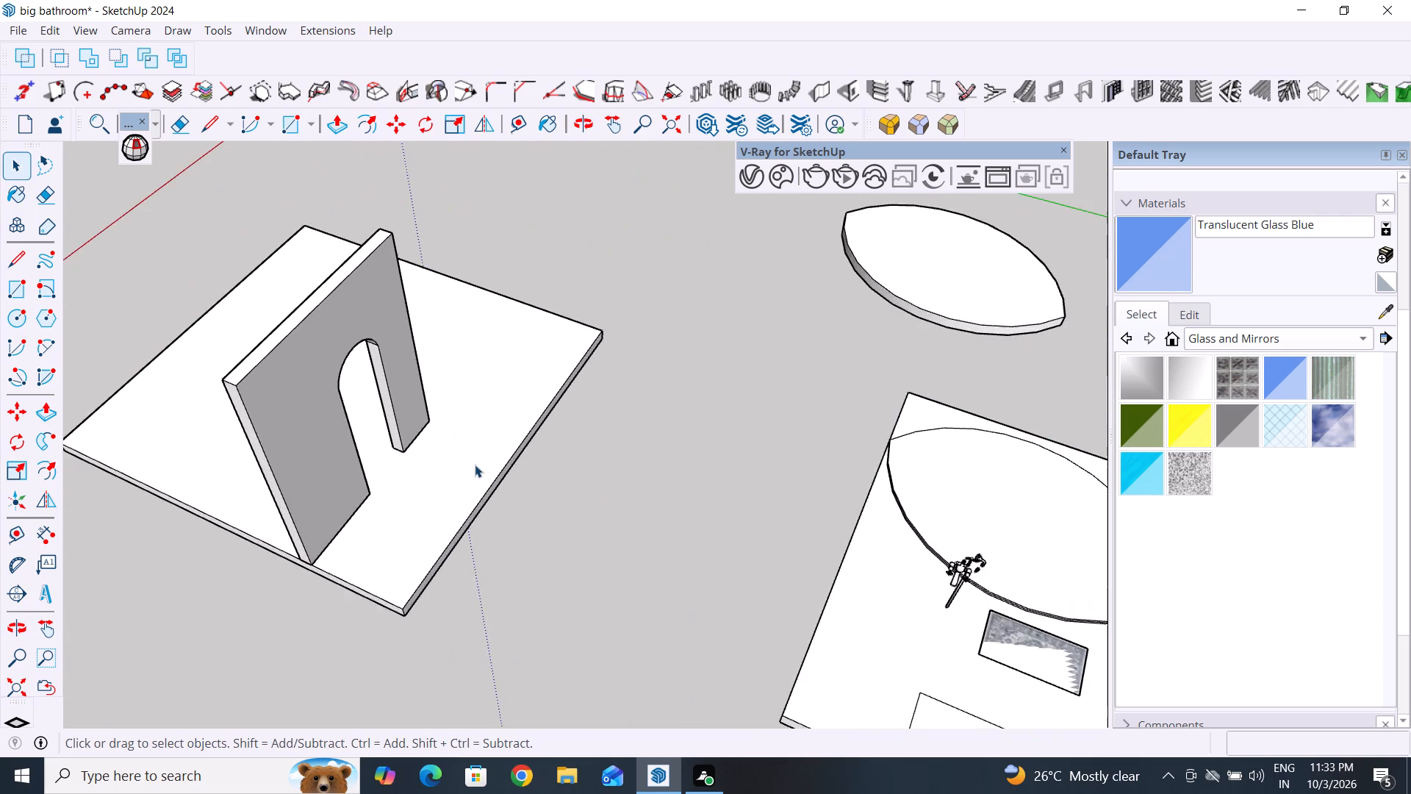
# Draw a line on the slab from the arched wall's outer base corner straight across to the nearest parallel slab edge.
pyautogui.scroll(4, 467, 423)
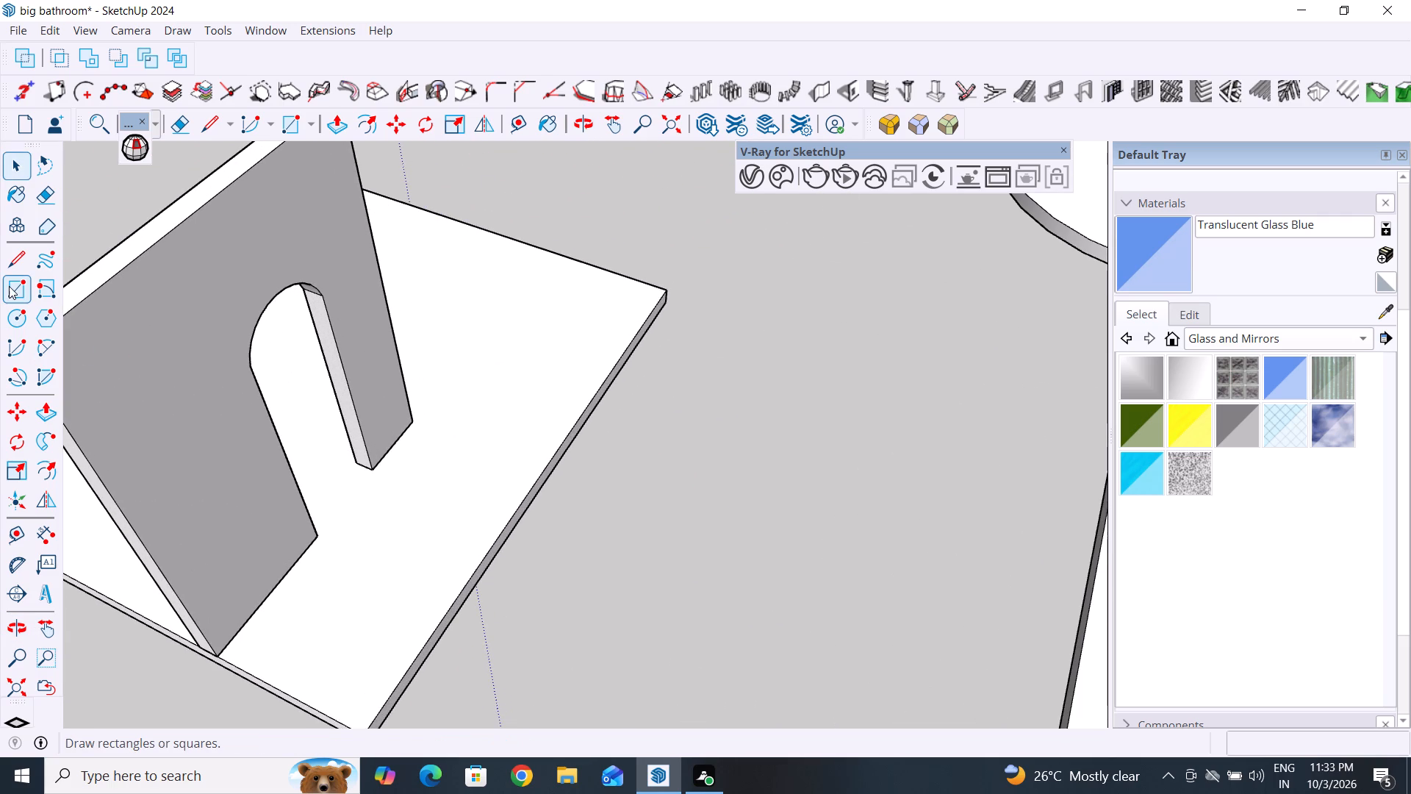
pyautogui.click(15, 259)
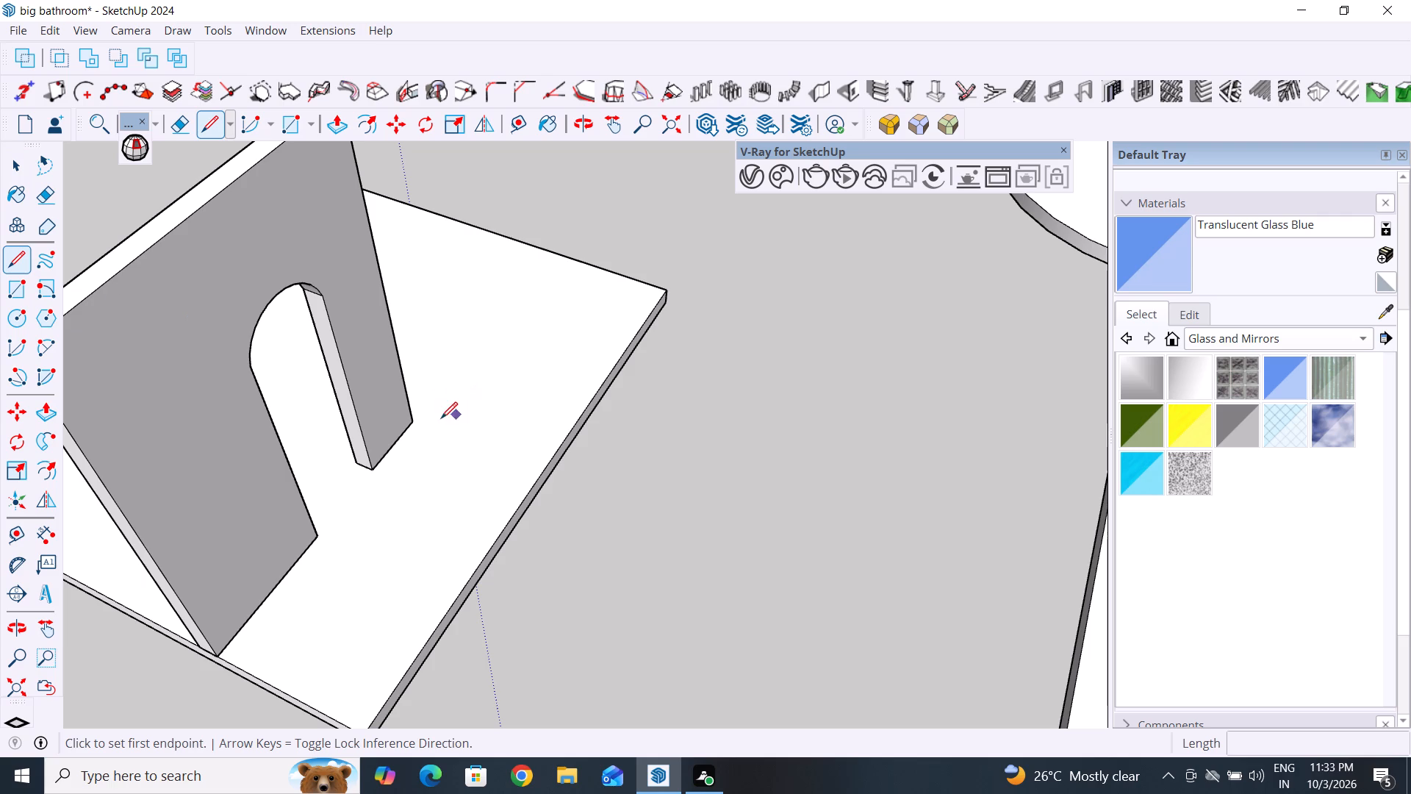
pyautogui.click(418, 423)
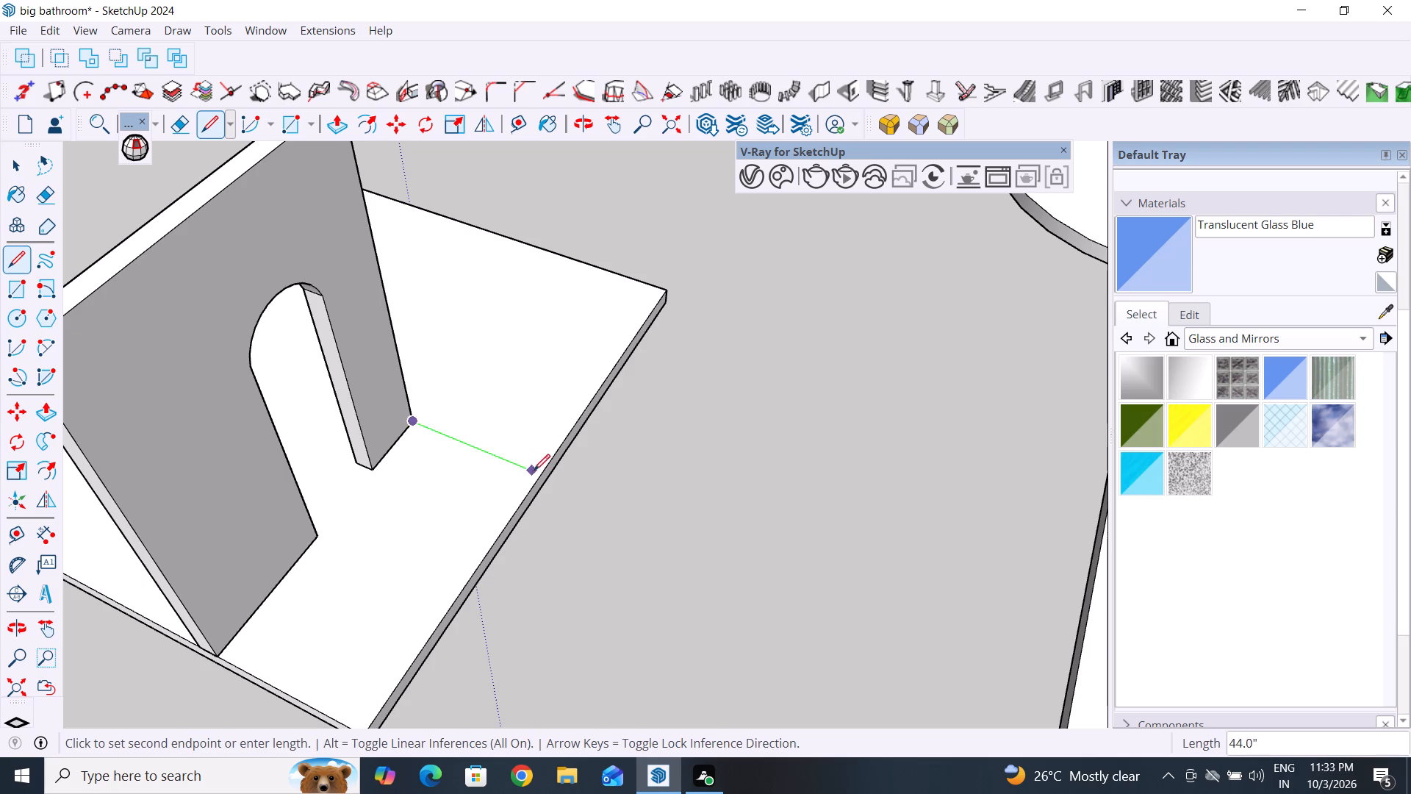
pyautogui.click(542, 473)
pyautogui.press('`')
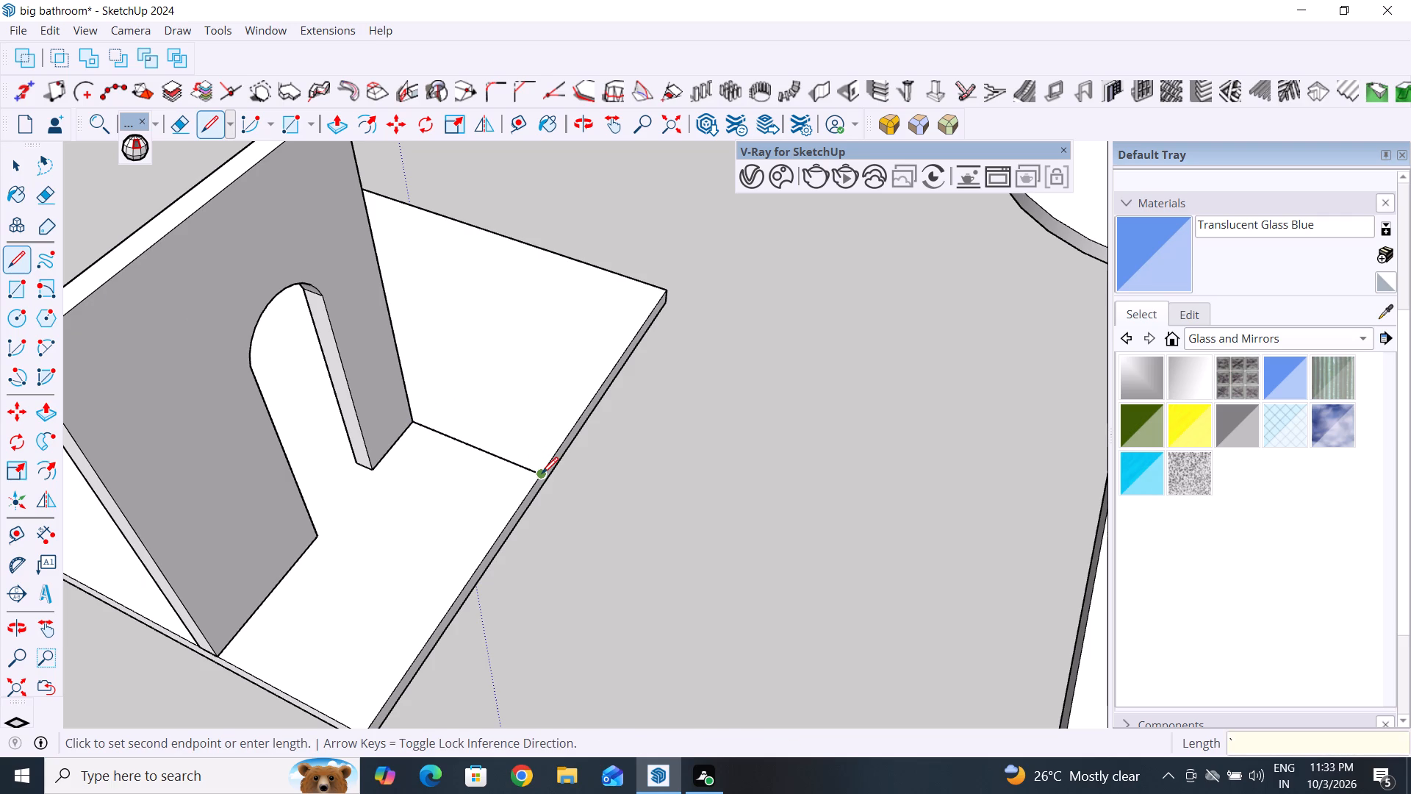
pyautogui.press('Escape')
pyautogui.press('Escape')
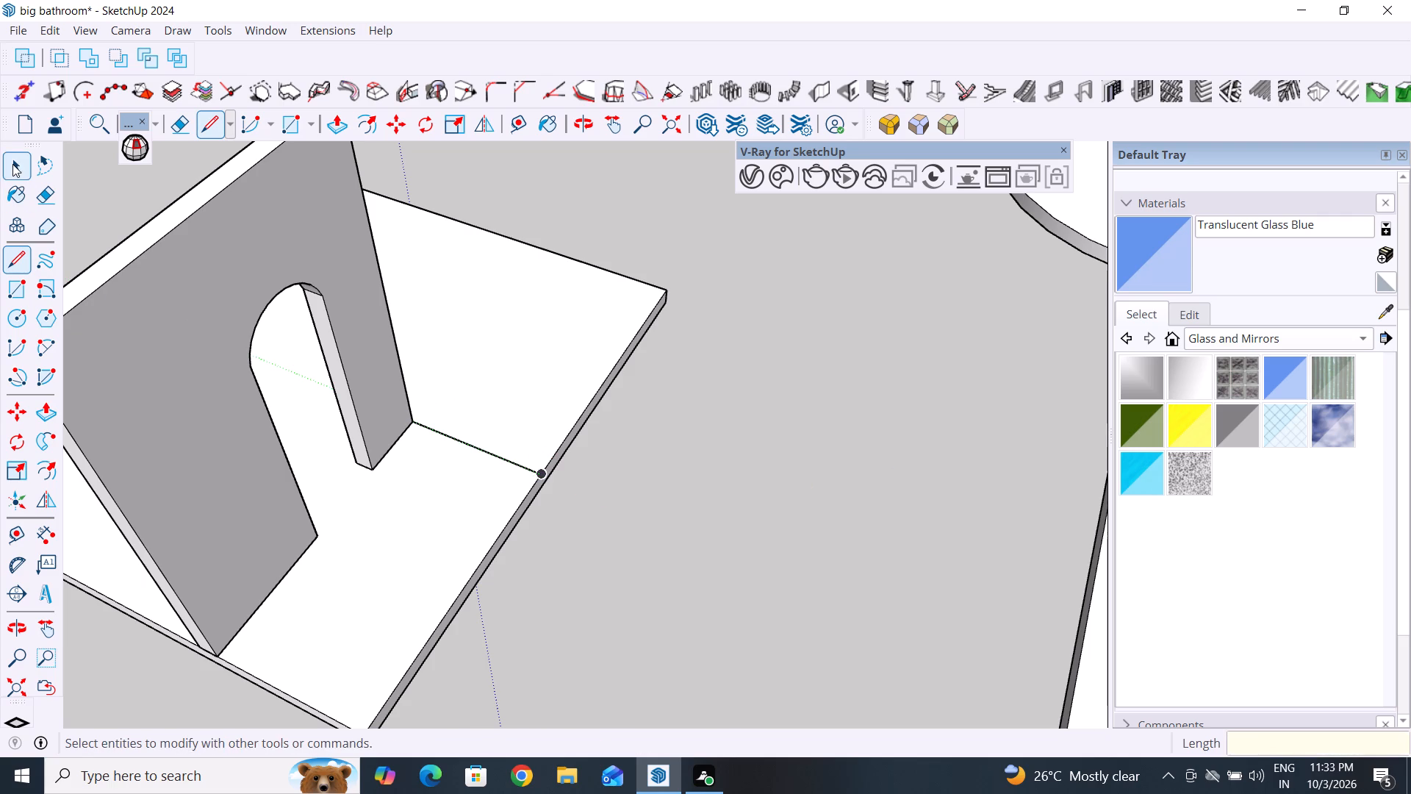
pyautogui.click(12, 164)
# Draw a line about 95.5" long from the arched wall's inner base corner, in line with the wall face, to the slab's side edge.
pyautogui.scroll(-10, 750, 557)
pyautogui.moveTo(709, 565); pyautogui.dragTo(1046, 565, button='middle')
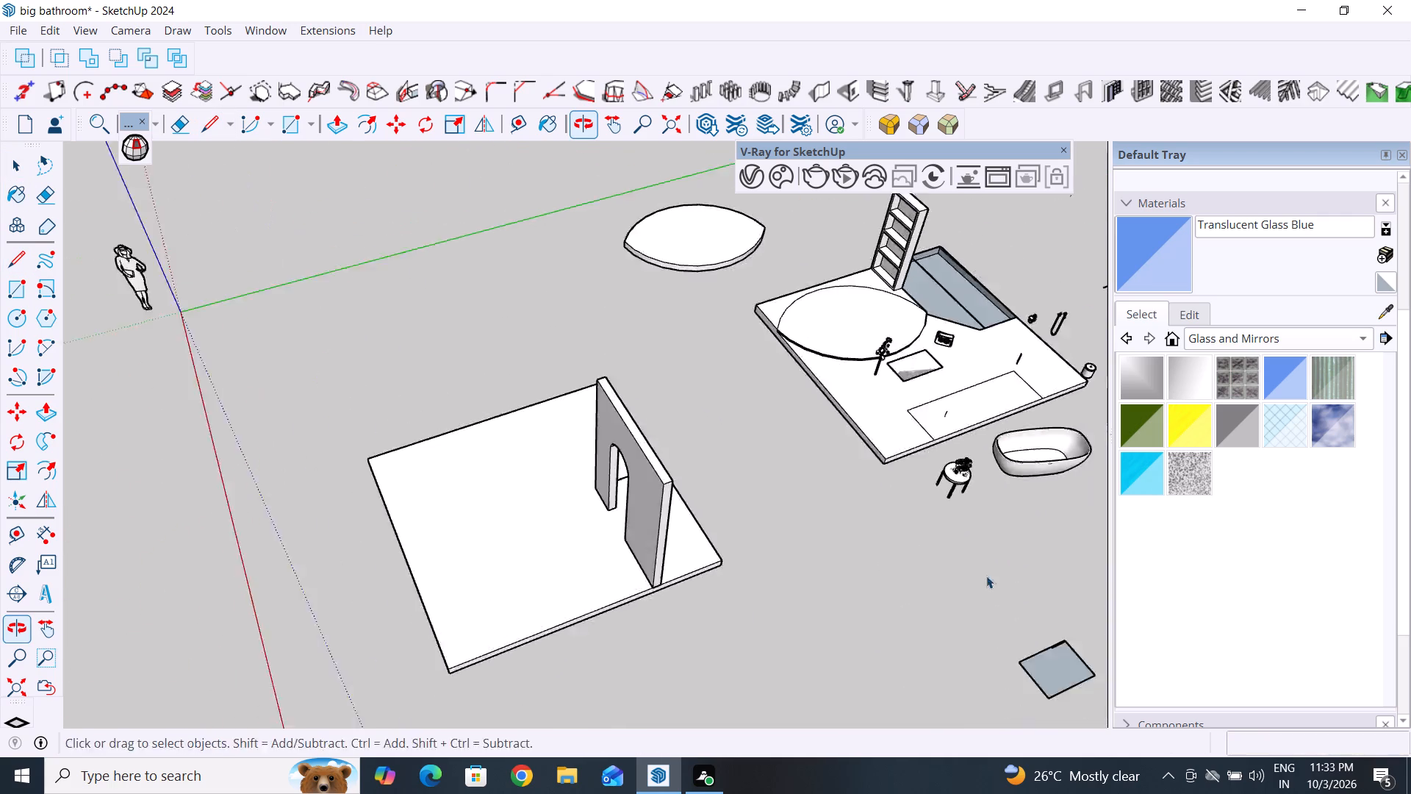
pyautogui.moveTo(495, 631); pyautogui.dragTo(1044, 631, button='middle')
pyautogui.scroll(7, 681, 418)
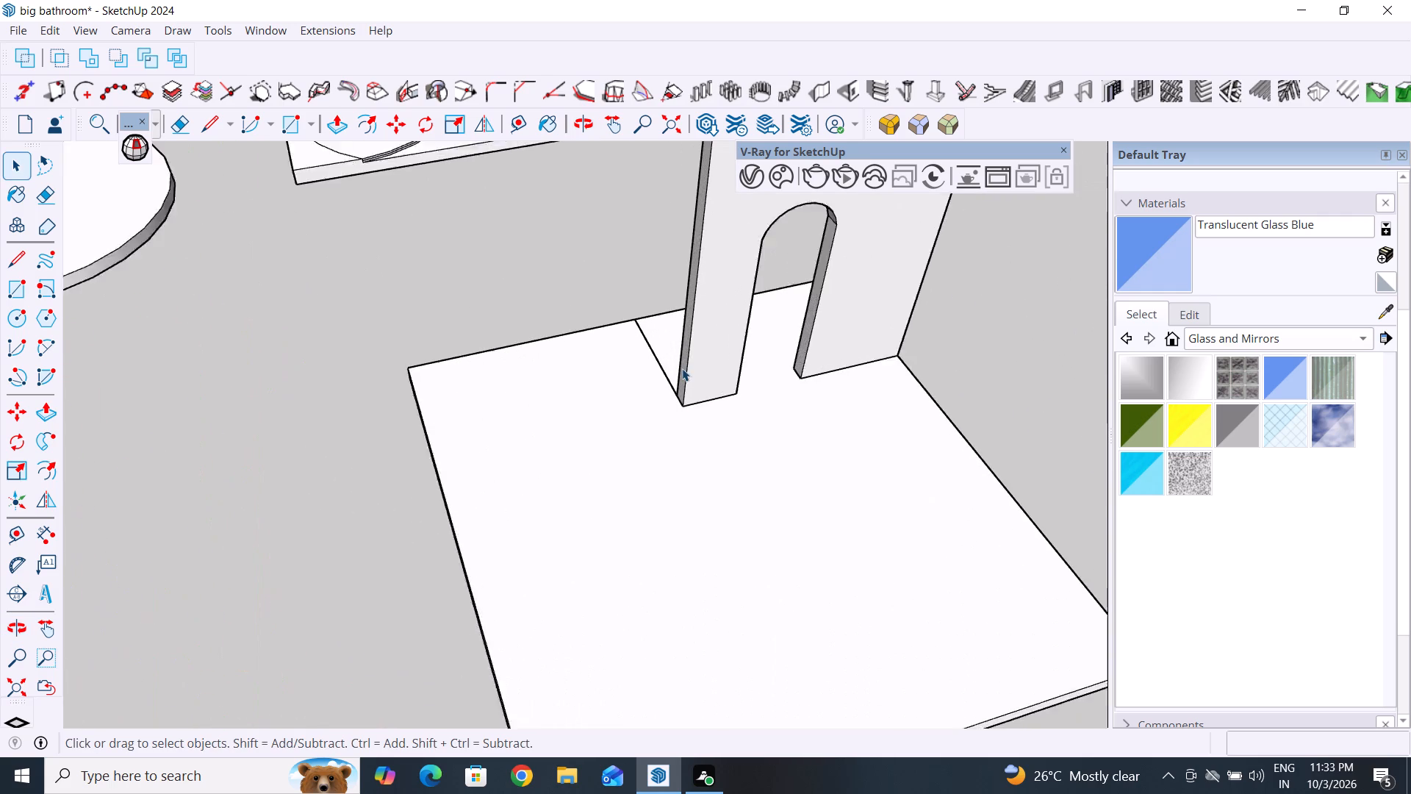
pyautogui.scroll(8, 682, 368)
pyautogui.scroll(-6, 661, 393)
pyautogui.moveTo(673, 468); pyautogui.dragTo(653, 504, button='middle')
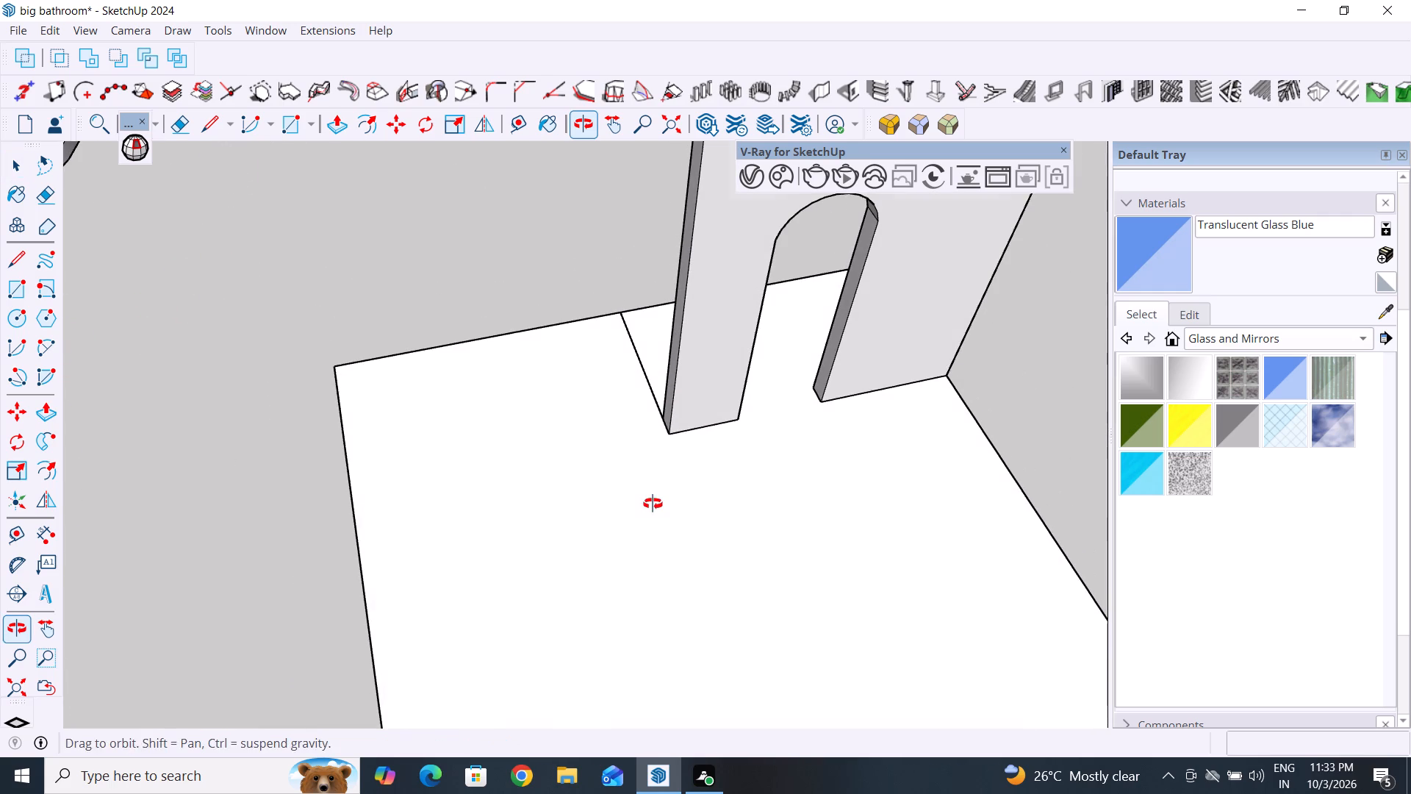
pyautogui.moveTo(653, 504); pyautogui.dragTo(652, 504, button='middle')
pyautogui.click(26, 261)
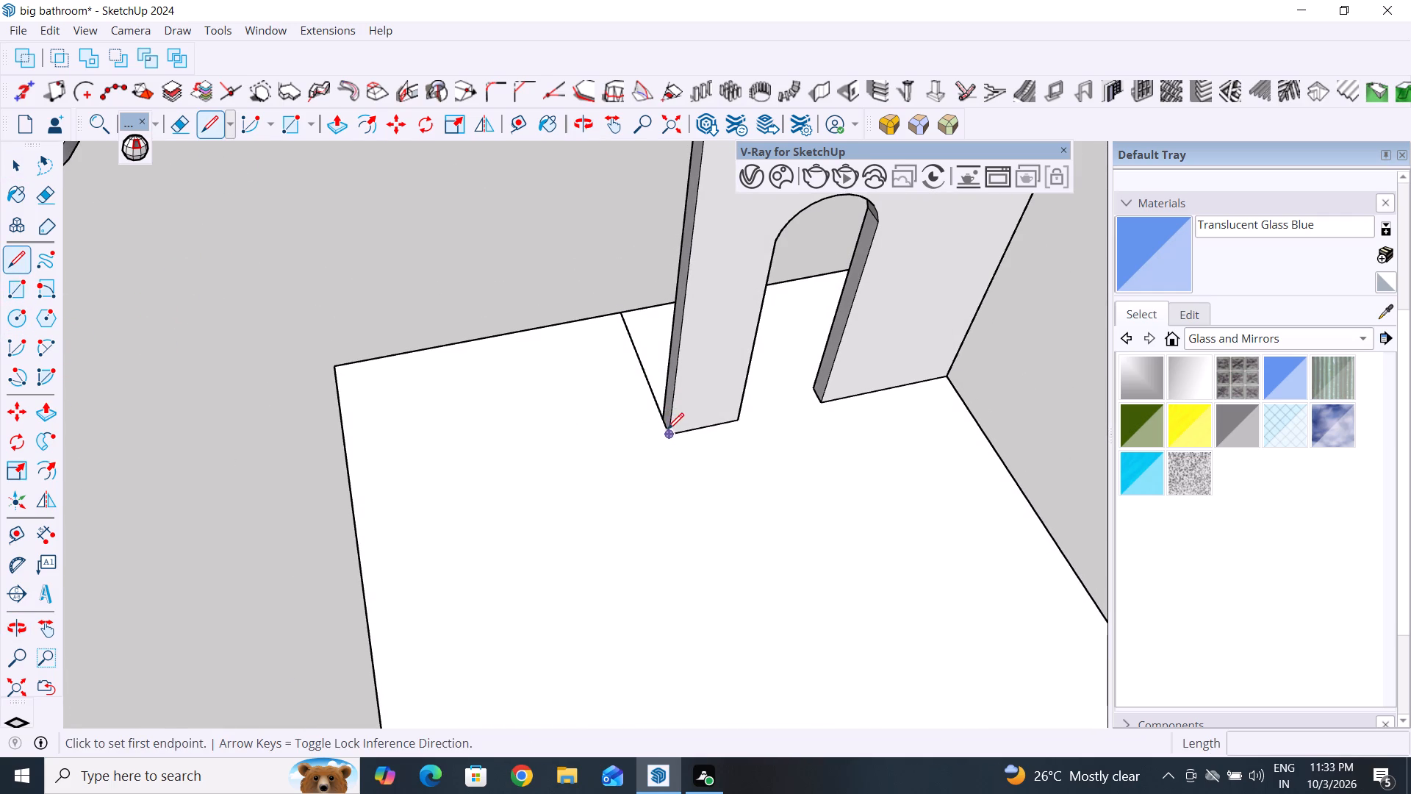
pyautogui.scroll(4, 667, 429)
pyautogui.click(665, 440)
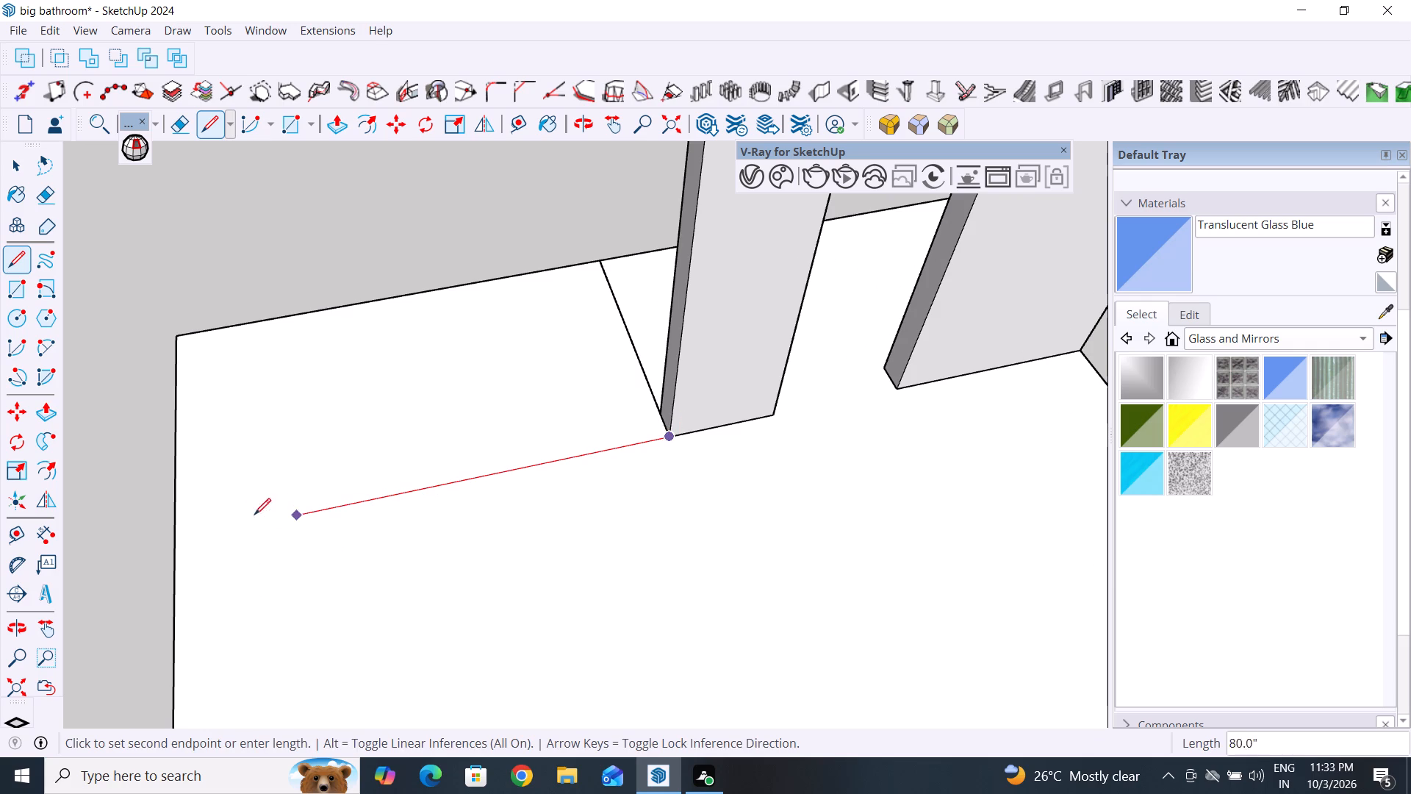
pyautogui.click(177, 536)
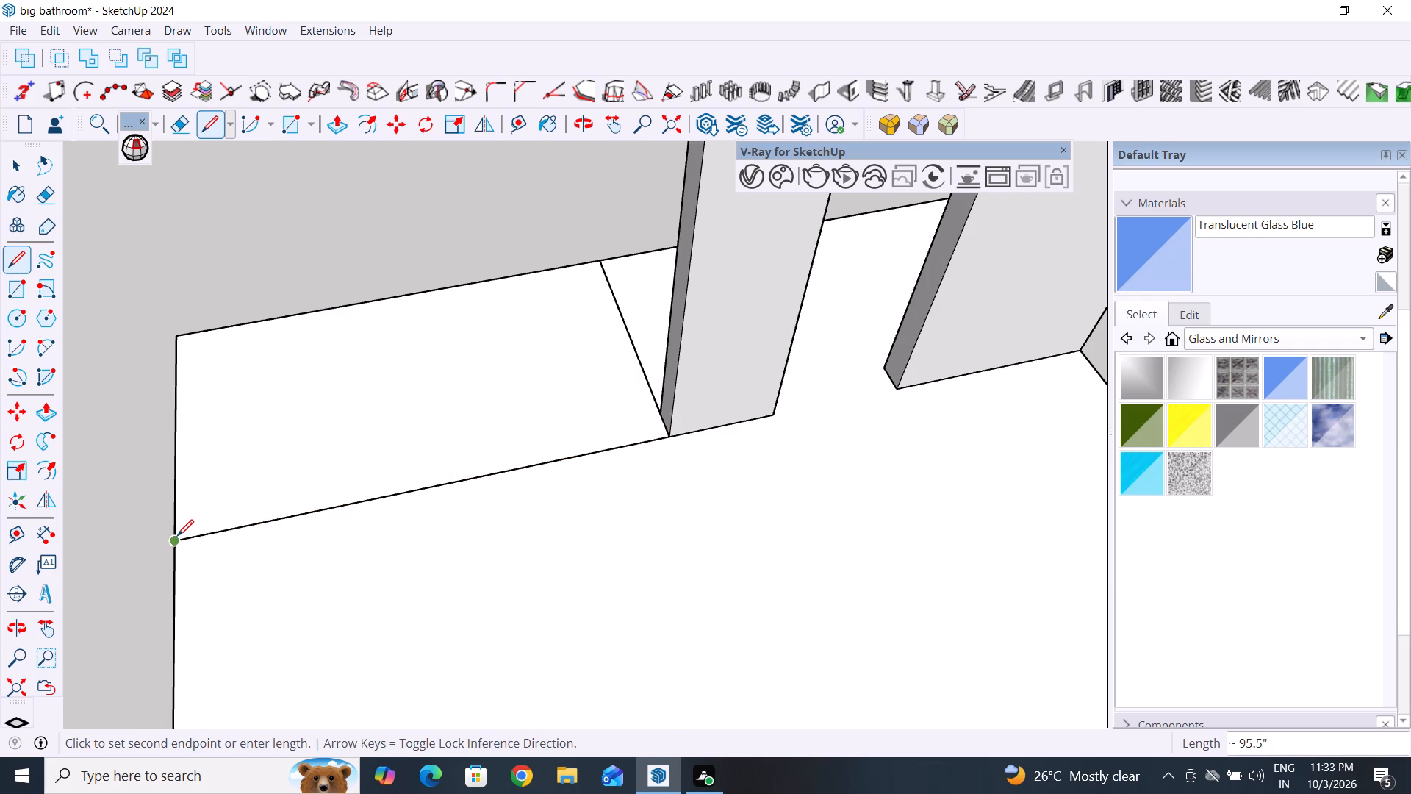
pyautogui.click(22, 171)
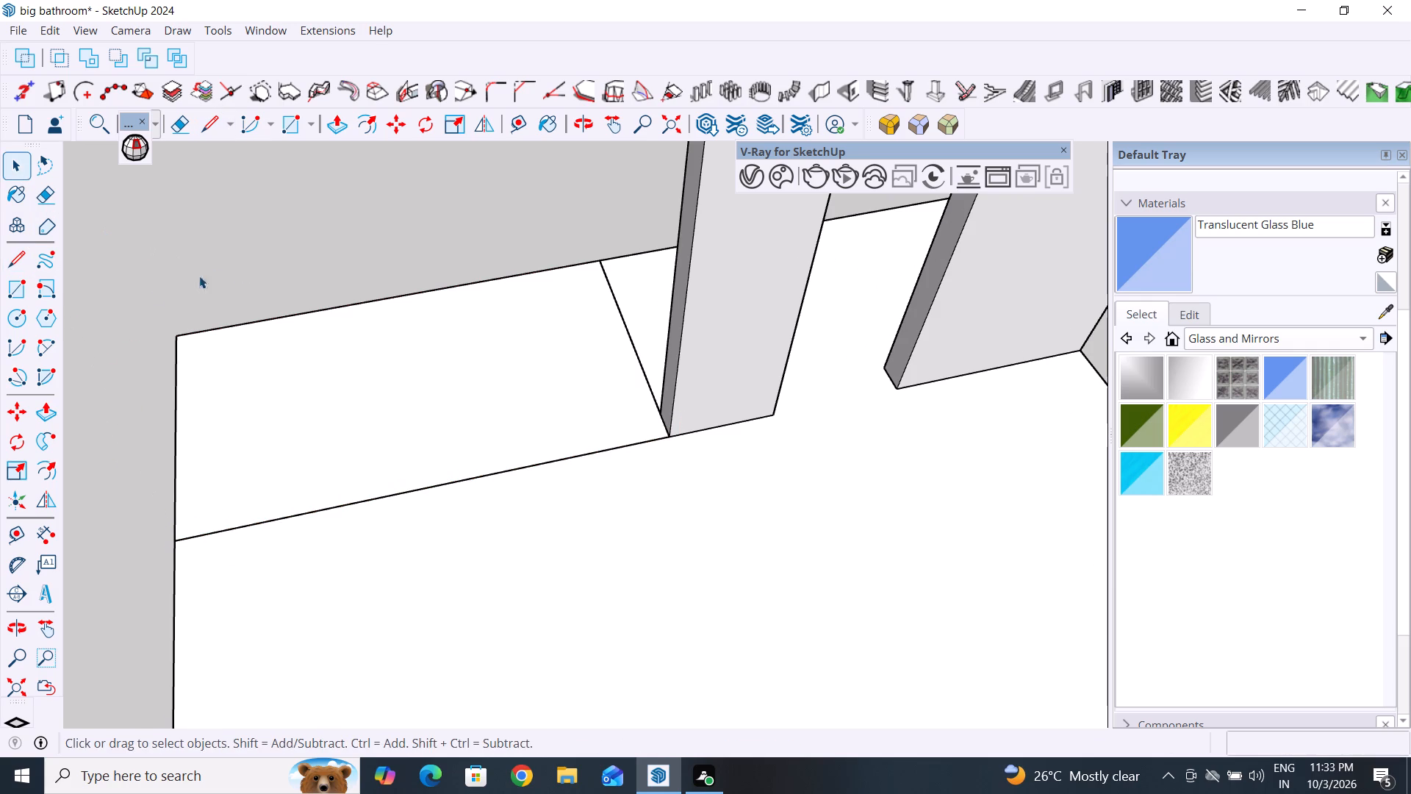
pyautogui.click(21, 267)
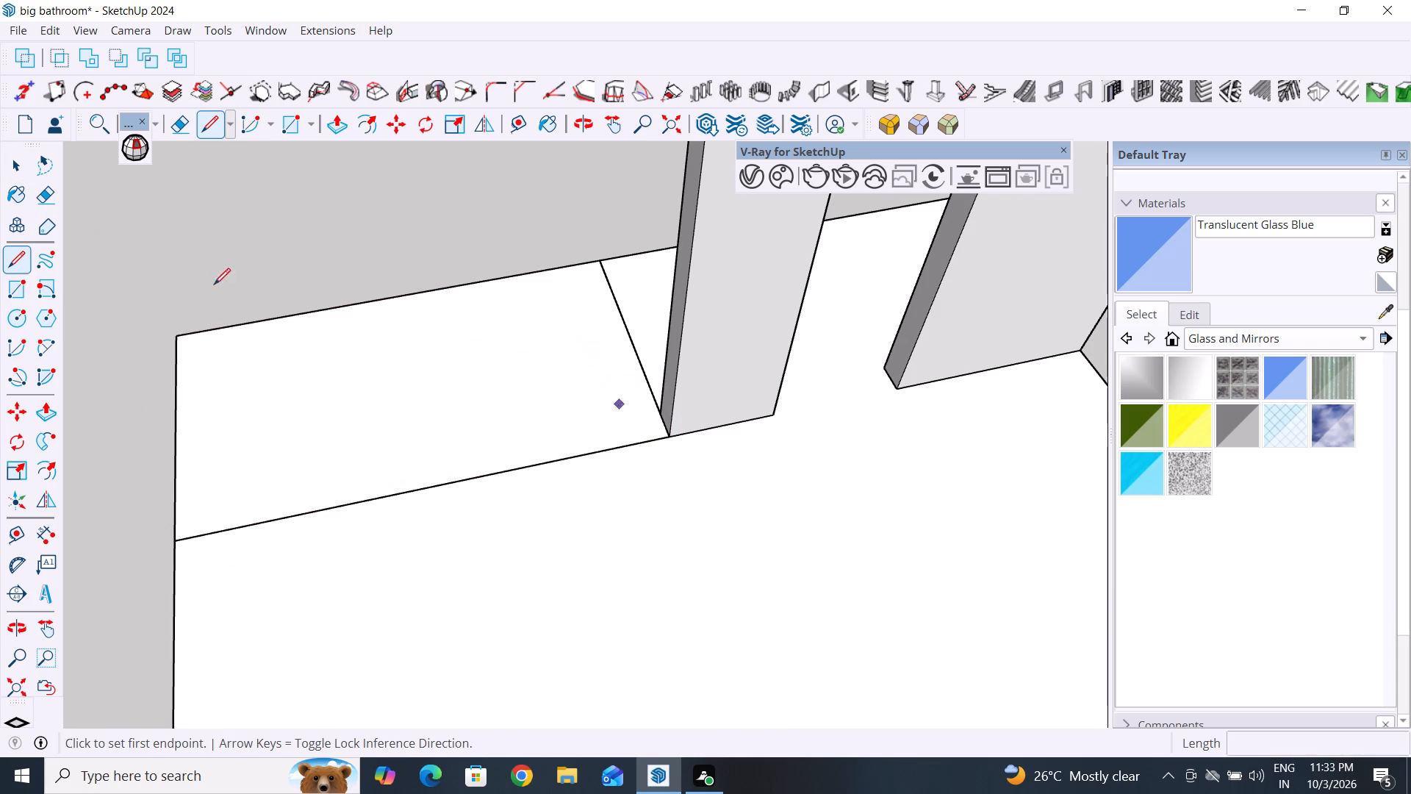
pyautogui.click(14, 167)
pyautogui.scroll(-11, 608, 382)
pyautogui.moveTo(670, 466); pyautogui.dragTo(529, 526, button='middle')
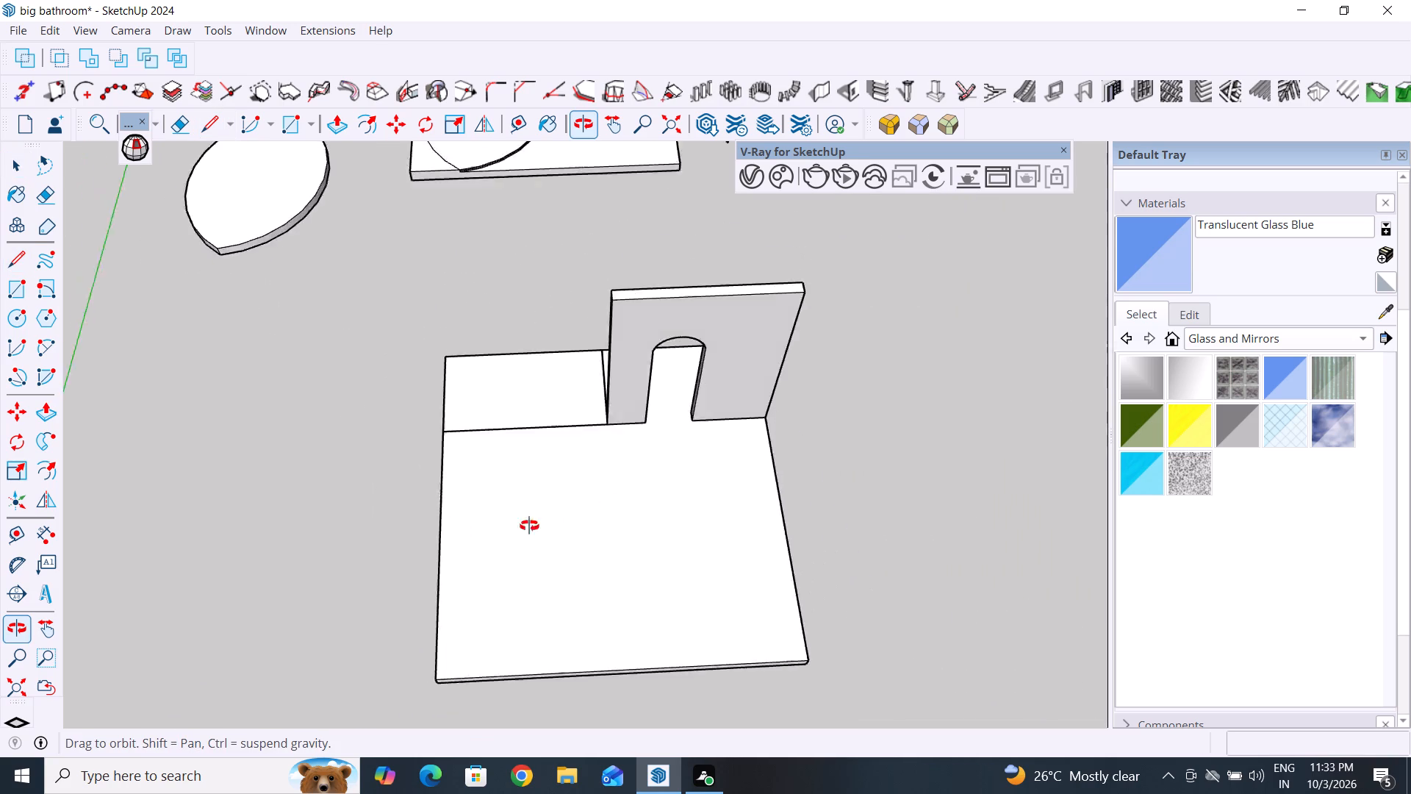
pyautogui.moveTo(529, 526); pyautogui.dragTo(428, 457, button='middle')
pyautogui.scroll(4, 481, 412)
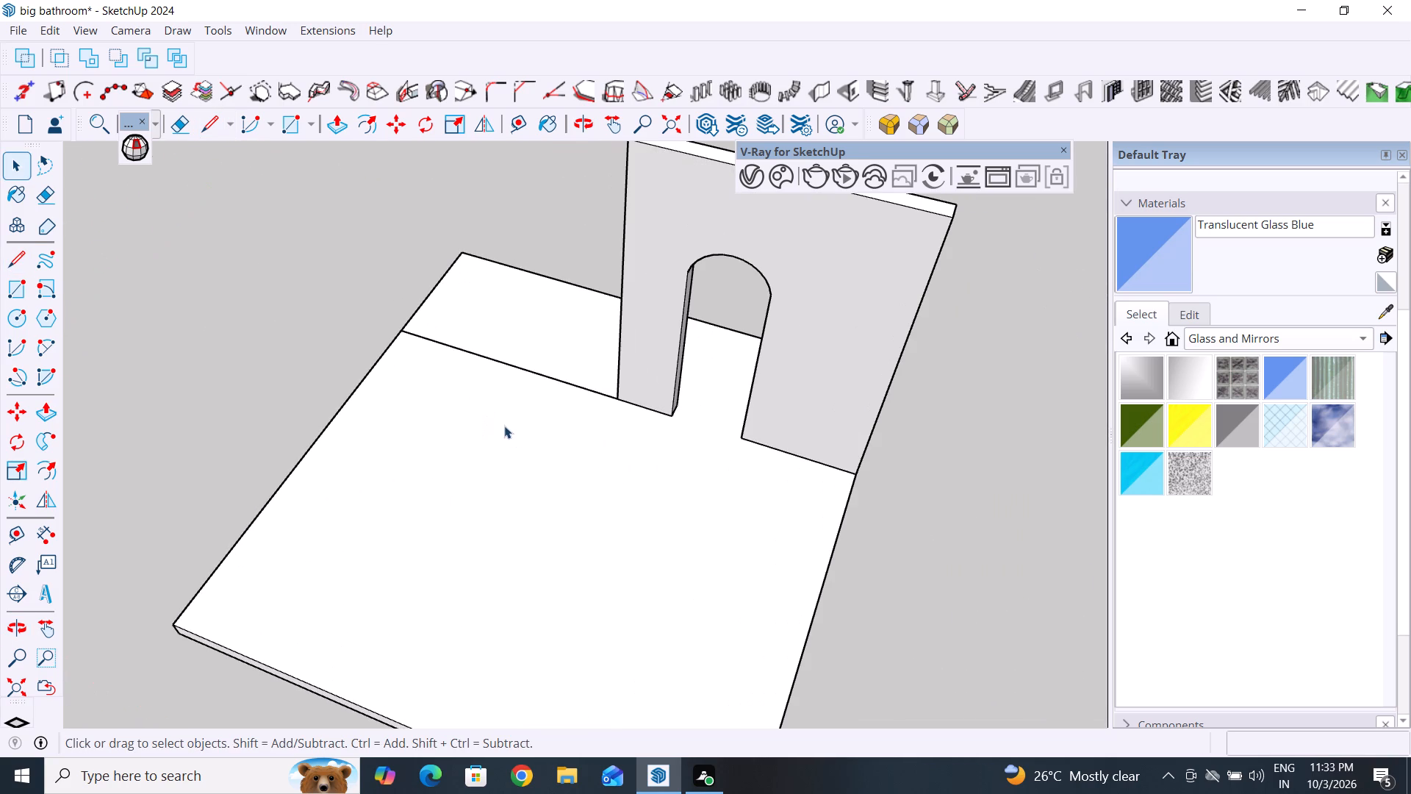
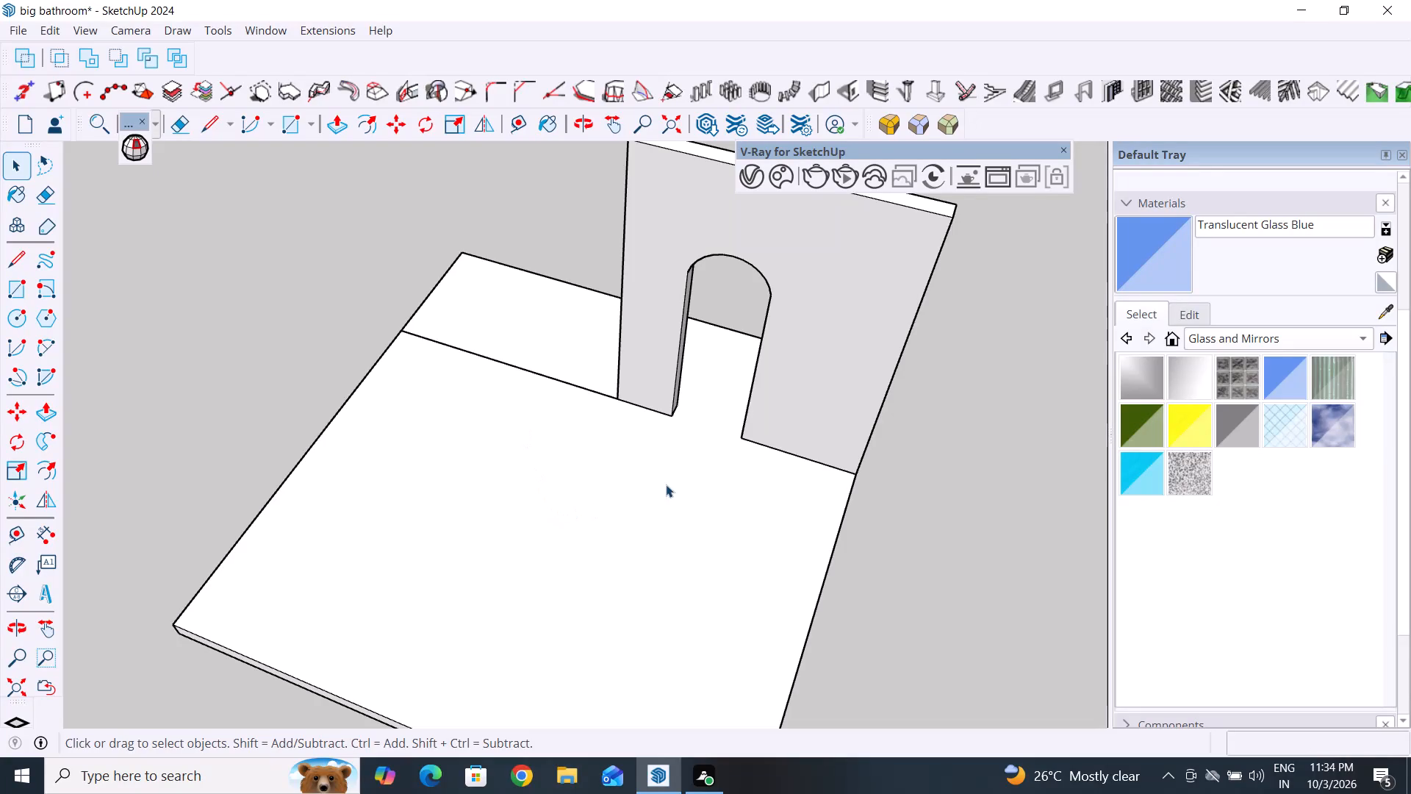
# Examine the divided slab with its arched wall and compare it with the old bathroom's platform layout.
pyautogui.scroll(-5, 739, 305)
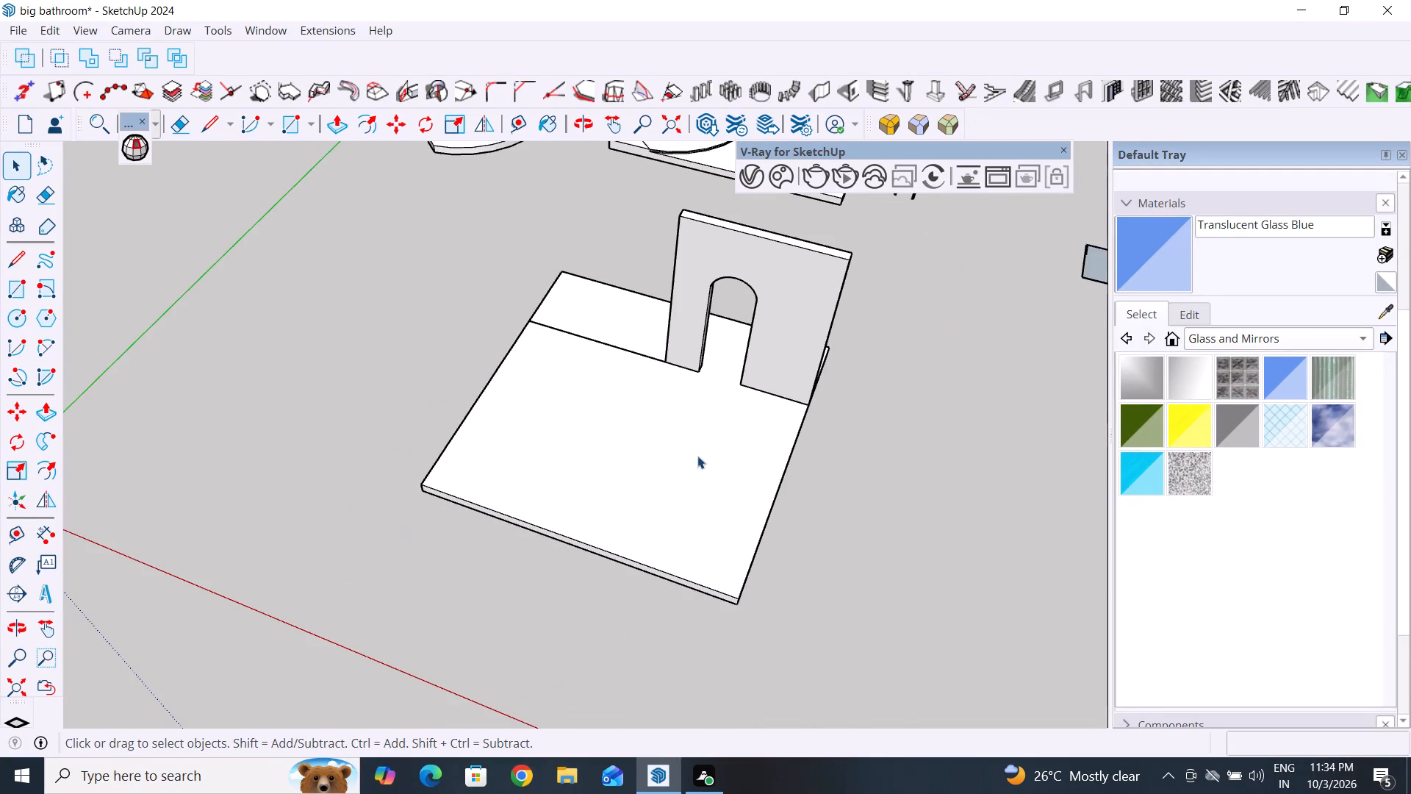
pyautogui.moveTo(697, 498); pyautogui.dragTo(920, 533, button='middle')
pyautogui.scroll(4, 748, 251)
pyautogui.moveTo(690, 434); pyautogui.dragTo(651, 423, button='middle')
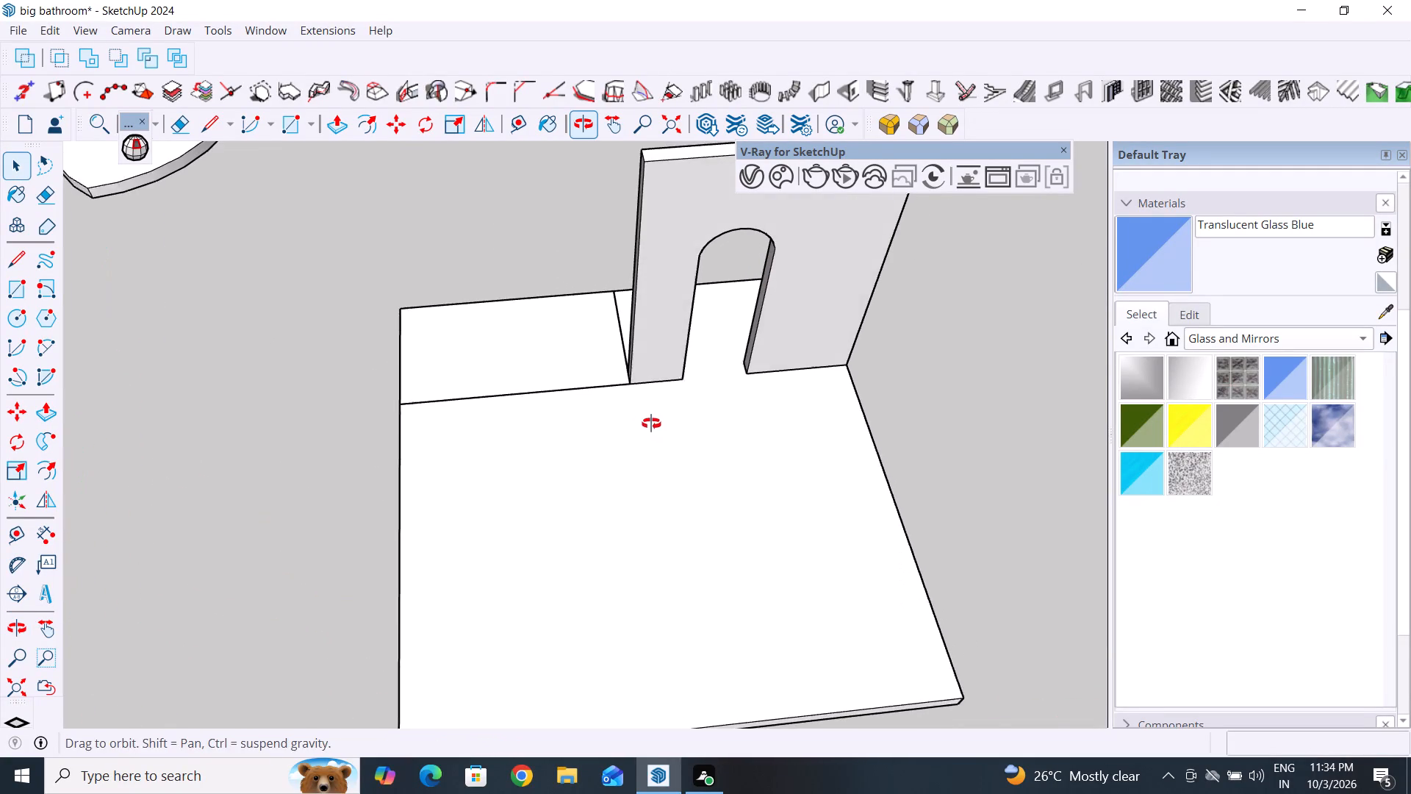
pyautogui.moveTo(651, 423); pyautogui.dragTo(644, 421, button='middle')
pyautogui.scroll(1, 627, 426)
pyautogui.scroll(-5, 578, 462)
pyautogui.moveTo(566, 493); pyautogui.dragTo(492, 487, button='middle')
pyautogui.scroll(-4, 331, 526)
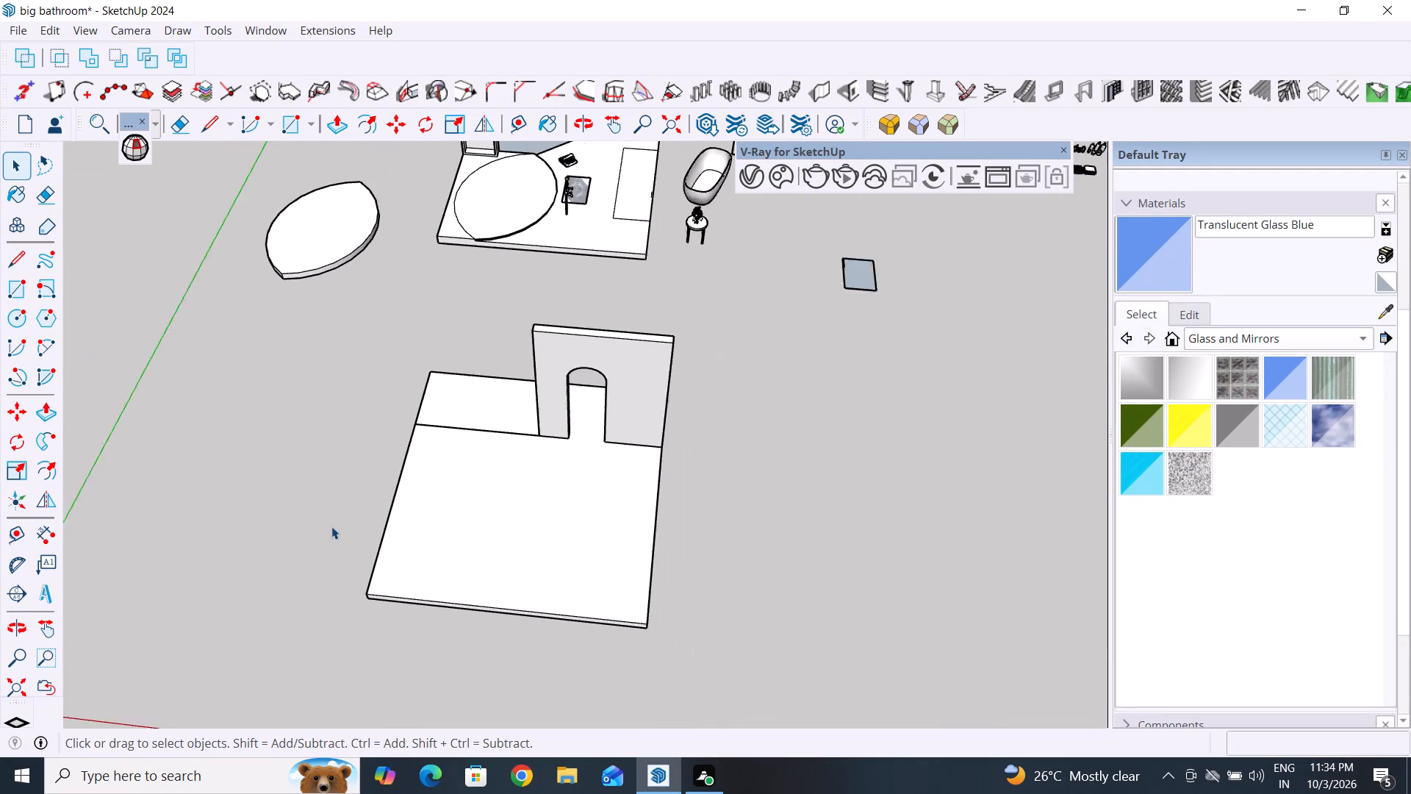
pyautogui.scroll(-1, 473, 562)
pyautogui.moveTo(474, 562); pyautogui.dragTo(796, 593, button='middle')
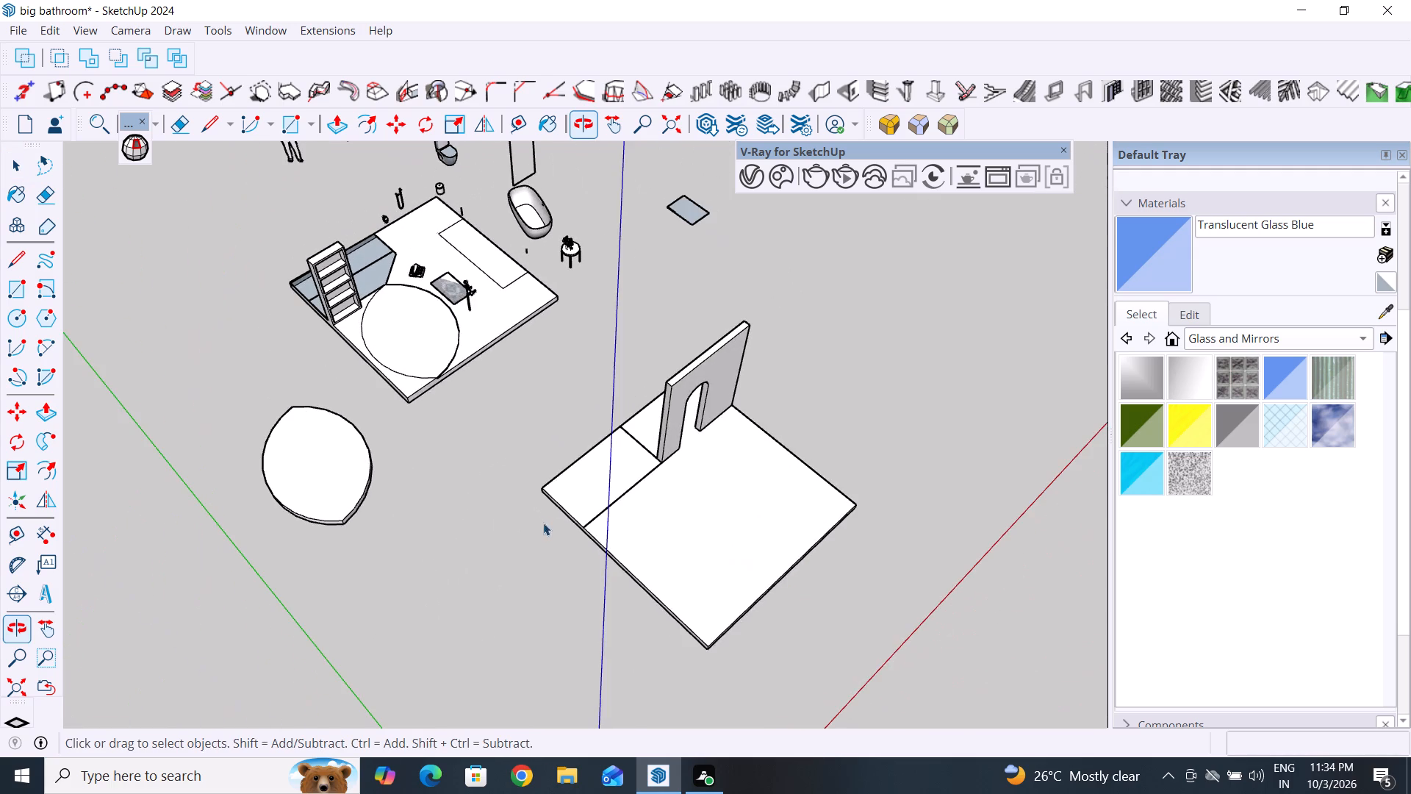
pyautogui.scroll(4, 353, 519)
pyautogui.click(340, 513)
pyautogui.scroll(-3, 340, 513)
pyautogui.click(461, 628)
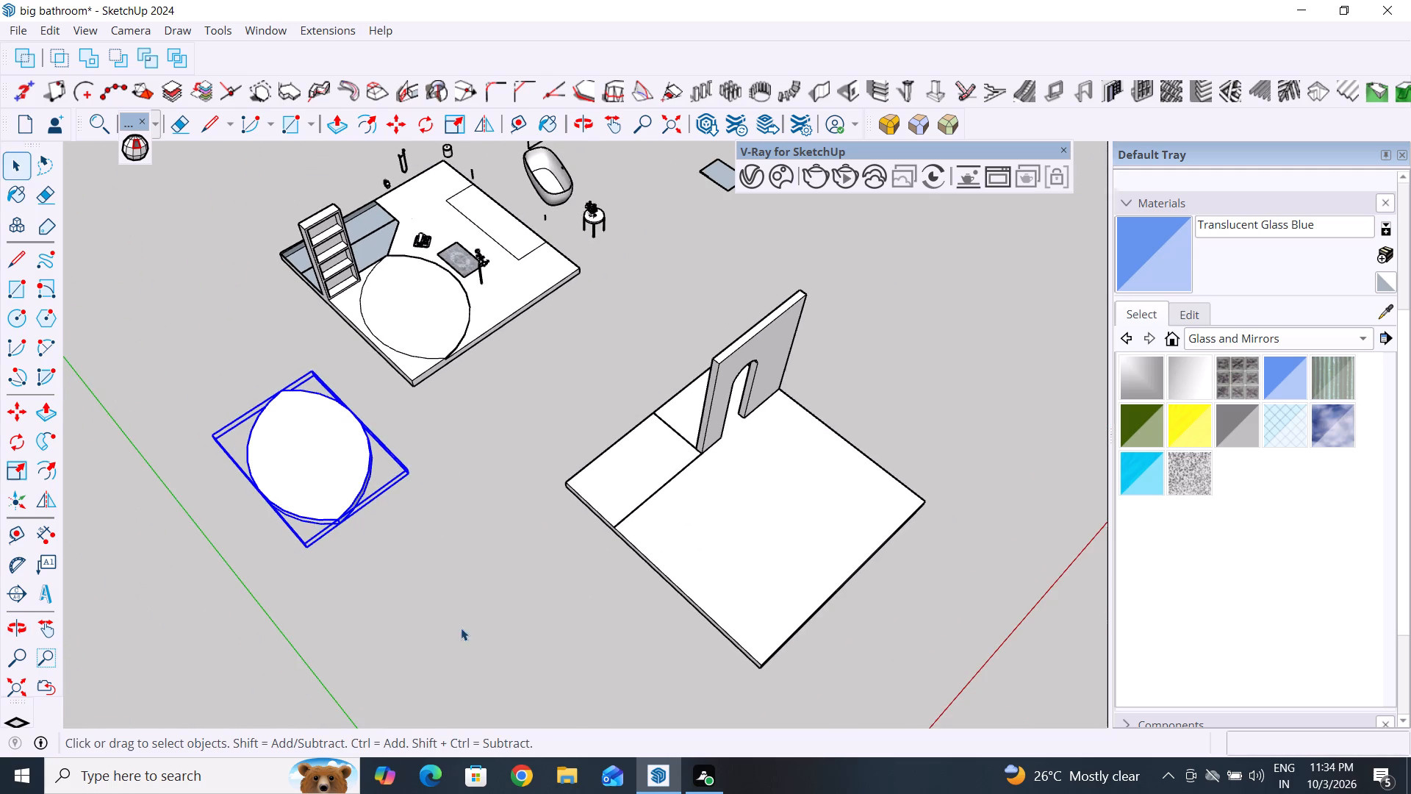
pyautogui.moveTo(826, 495); pyautogui.dragTo(312, 554, button='middle')
pyautogui.scroll(-4, 645, 507)
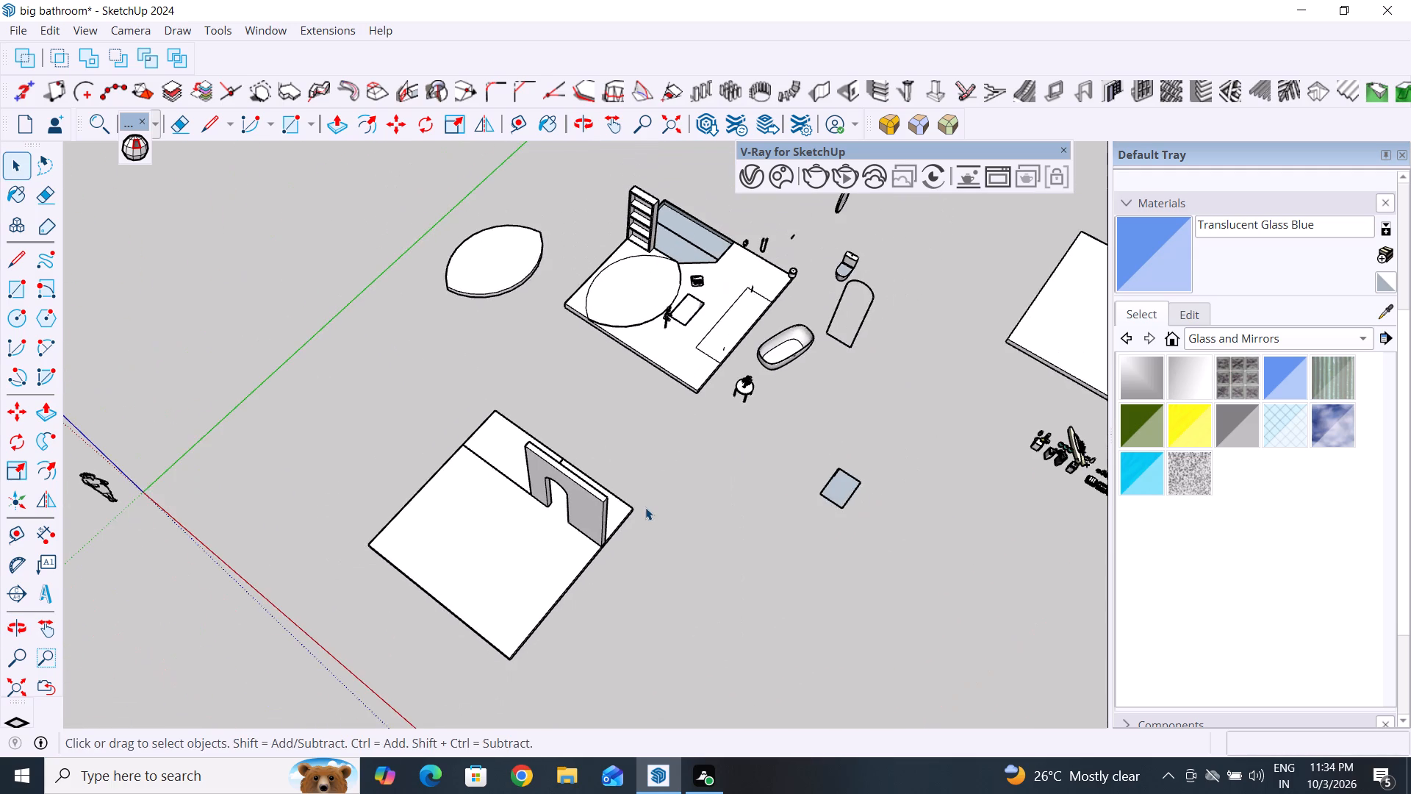
pyautogui.moveTo(646, 520); pyautogui.dragTo(608, 505, button='middle')
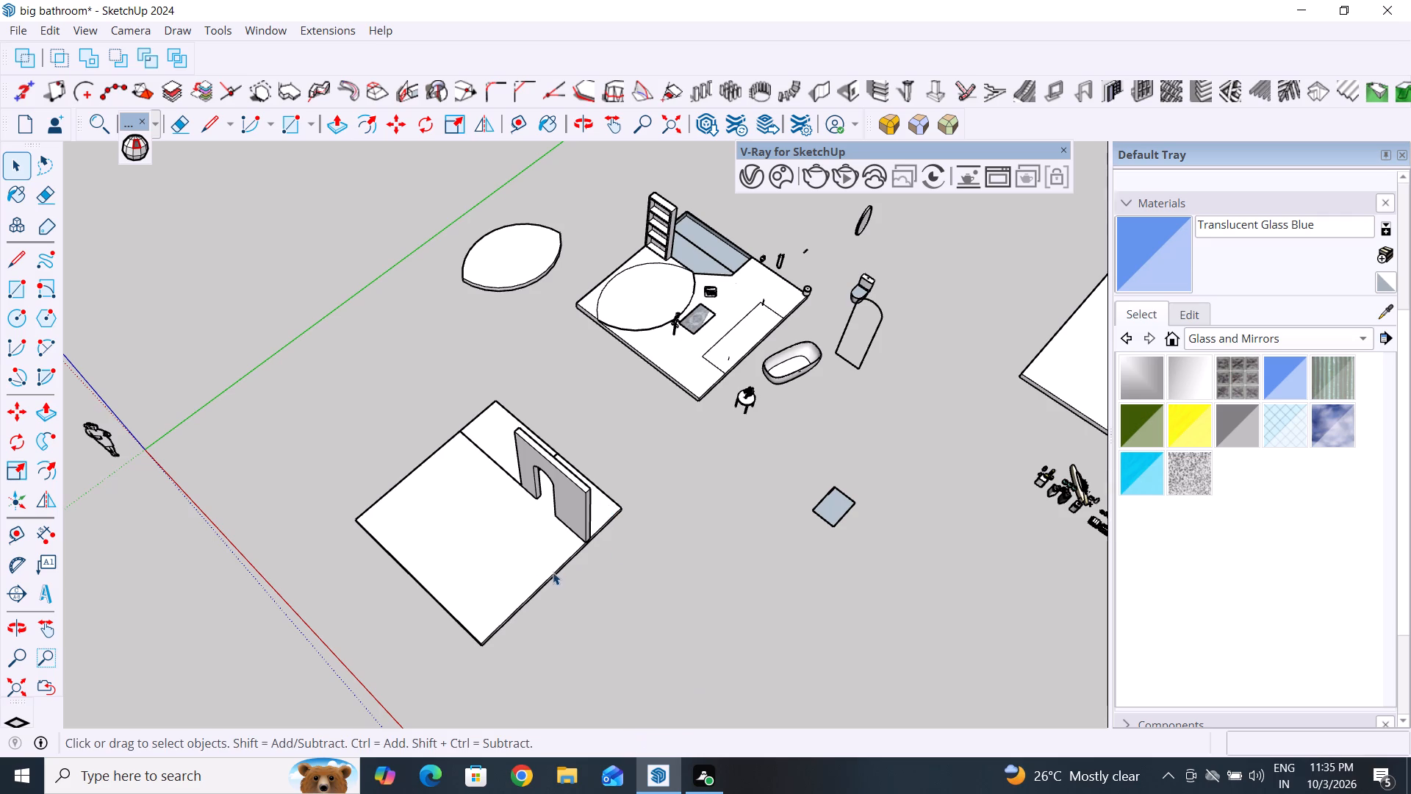
# Move the oval platform group about 332" onto the new slab, into the large area in front of the dividing line.
pyautogui.scroll(-4, 524, 539)
pyautogui.moveTo(552, 559); pyautogui.dragTo(531, 398, button='middle')
pyautogui.scroll(5, 449, 500)
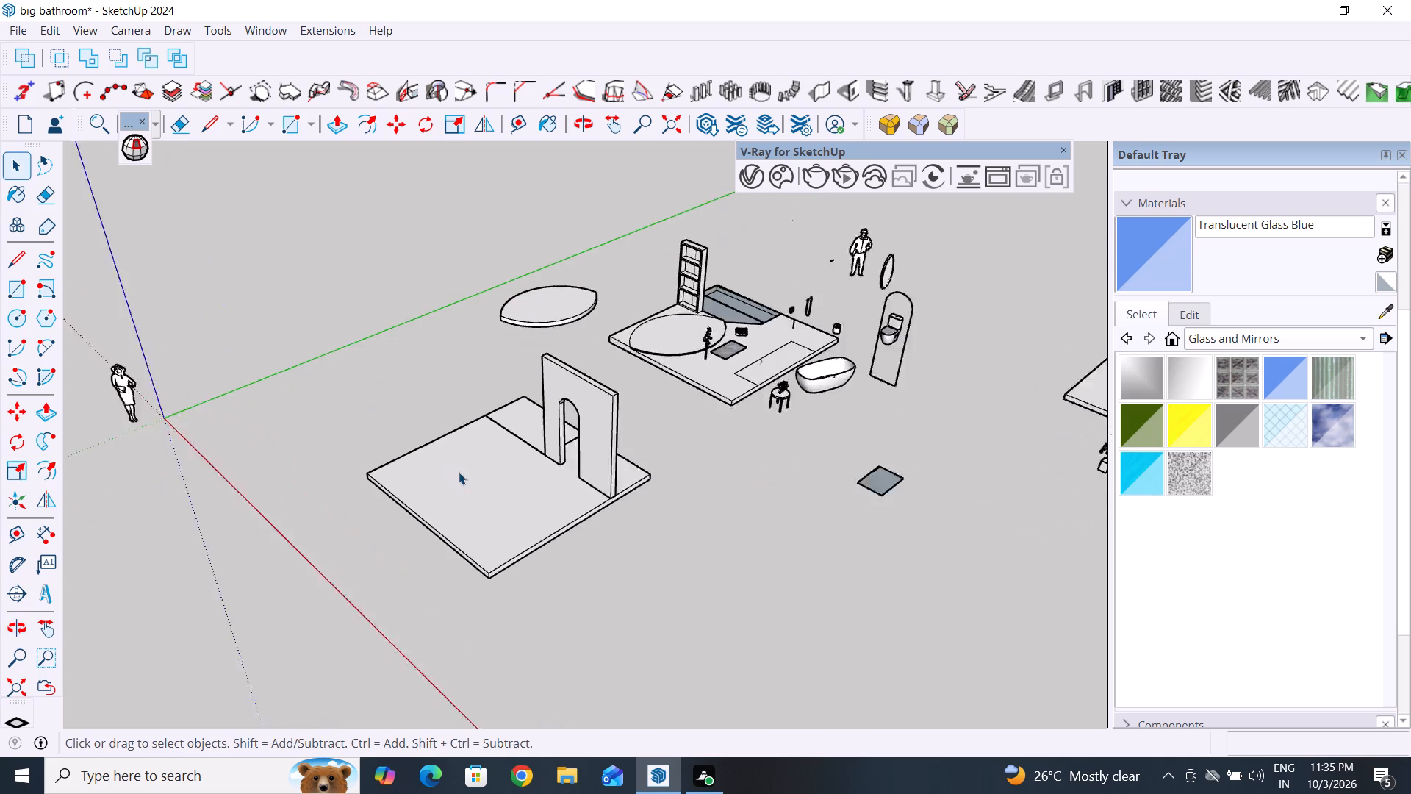
pyautogui.moveTo(483, 498); pyautogui.dragTo(614, 514, button='middle')
pyautogui.click(534, 314)
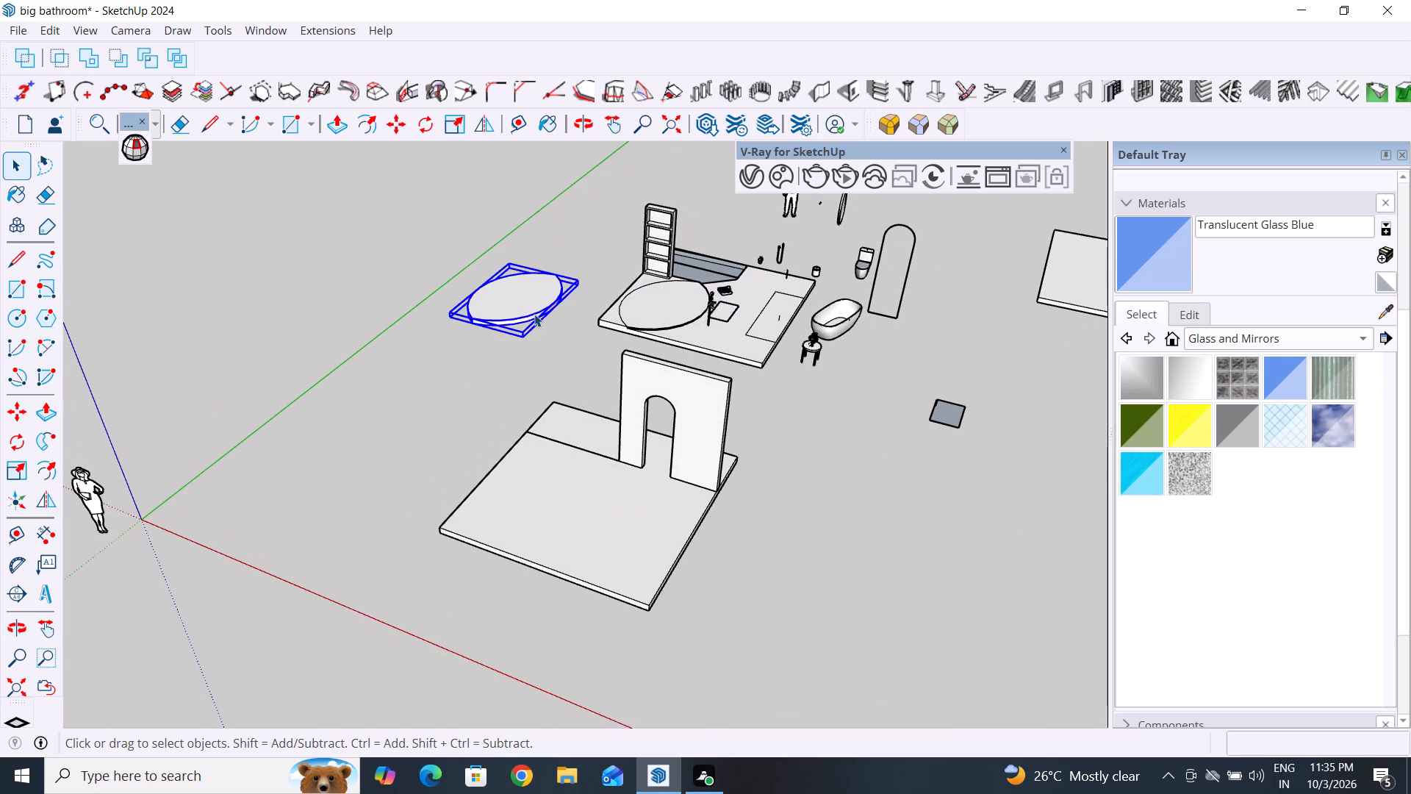
pyautogui.press('m')
pyautogui.click(472, 312)
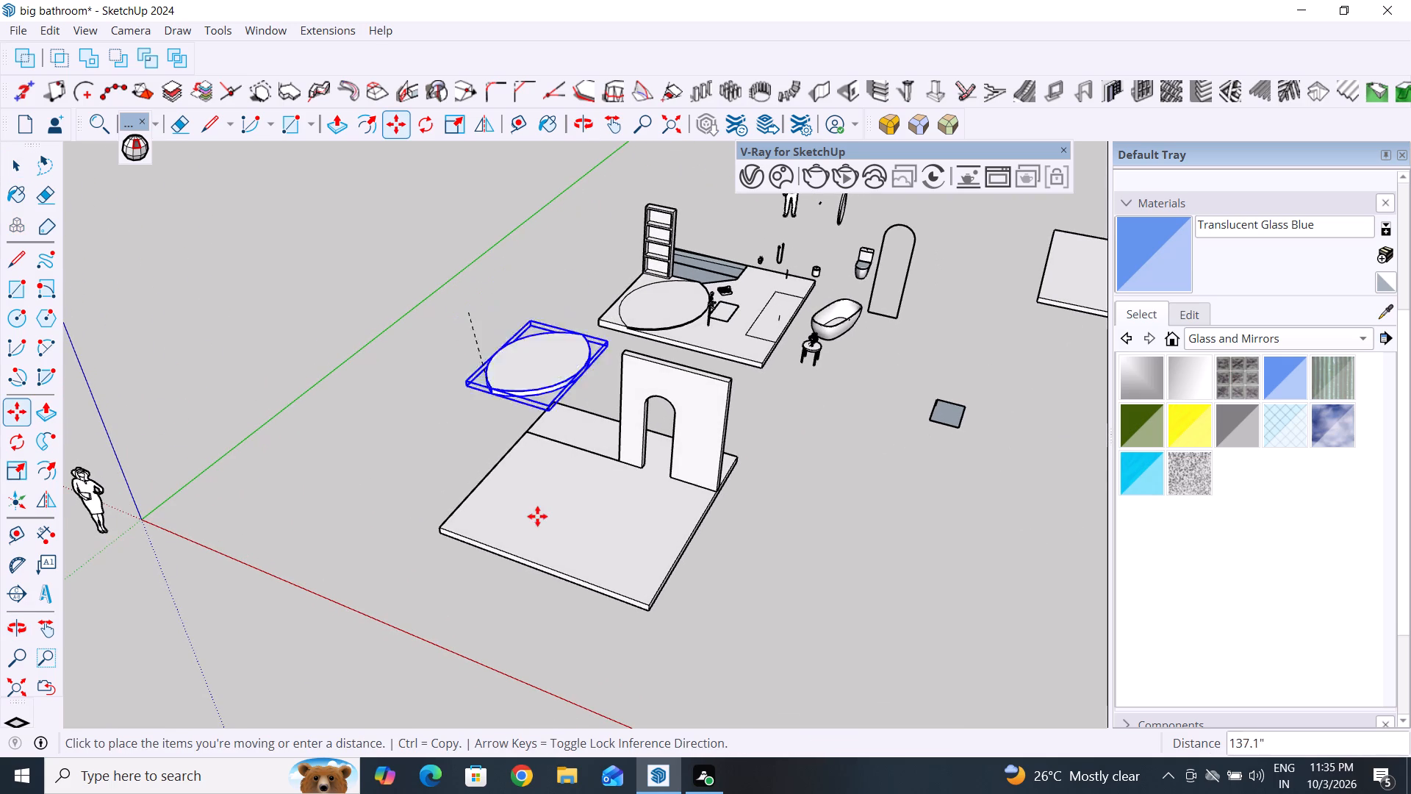
pyautogui.moveTo(548, 536); pyautogui.dragTo(796, 454, button='middle')
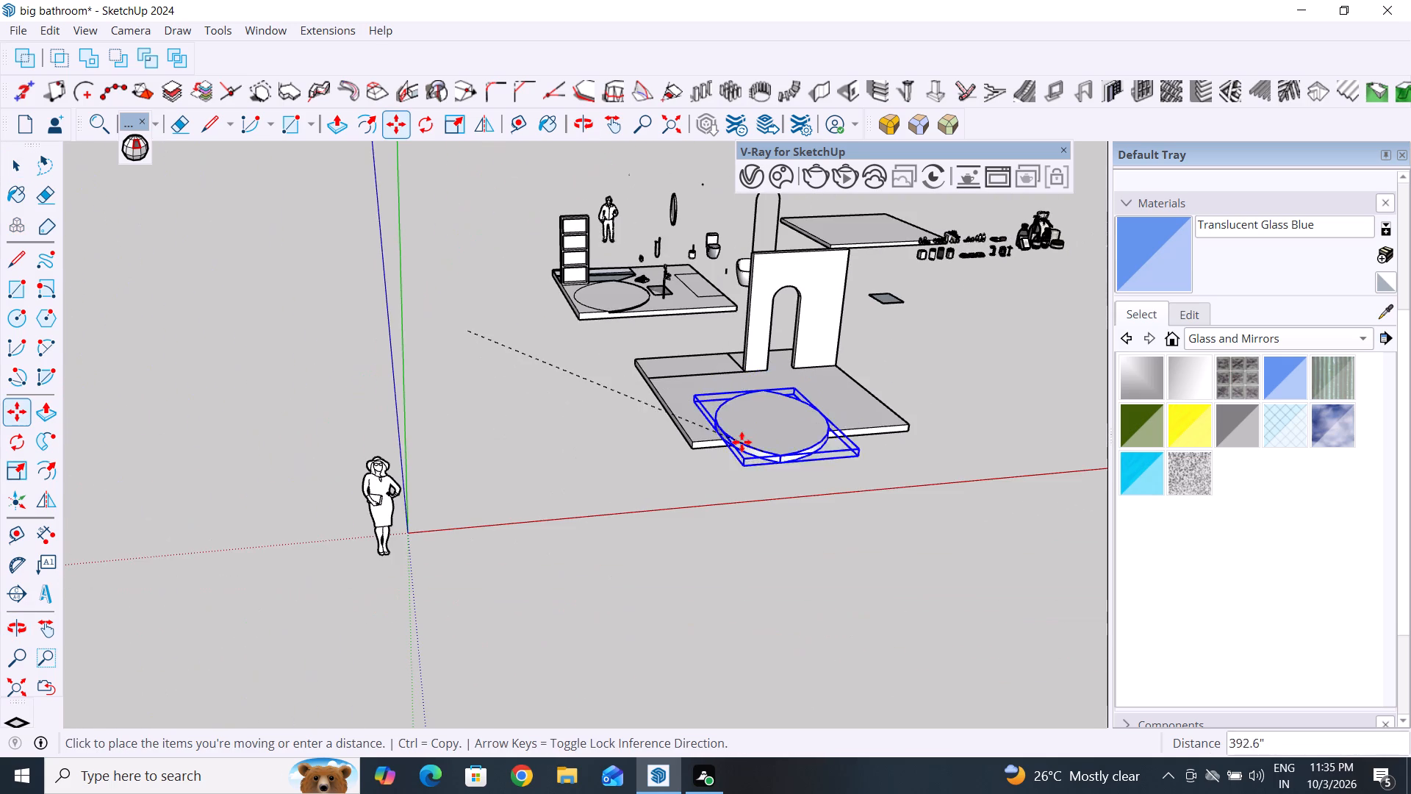
pyautogui.scroll(2, 722, 421)
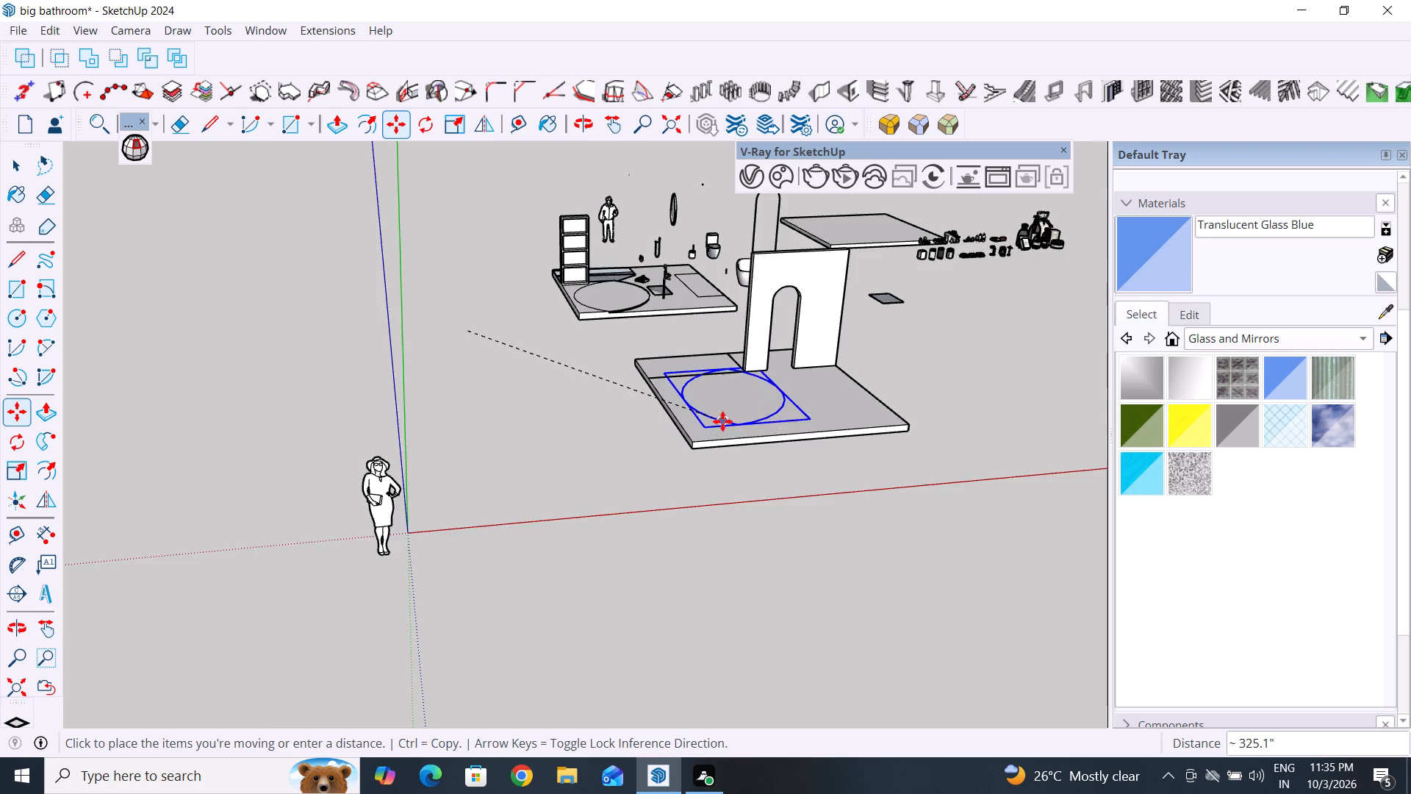
pyautogui.scroll(1, 722, 421)
pyautogui.moveTo(717, 439); pyautogui.dragTo(703, 520, button='middle')
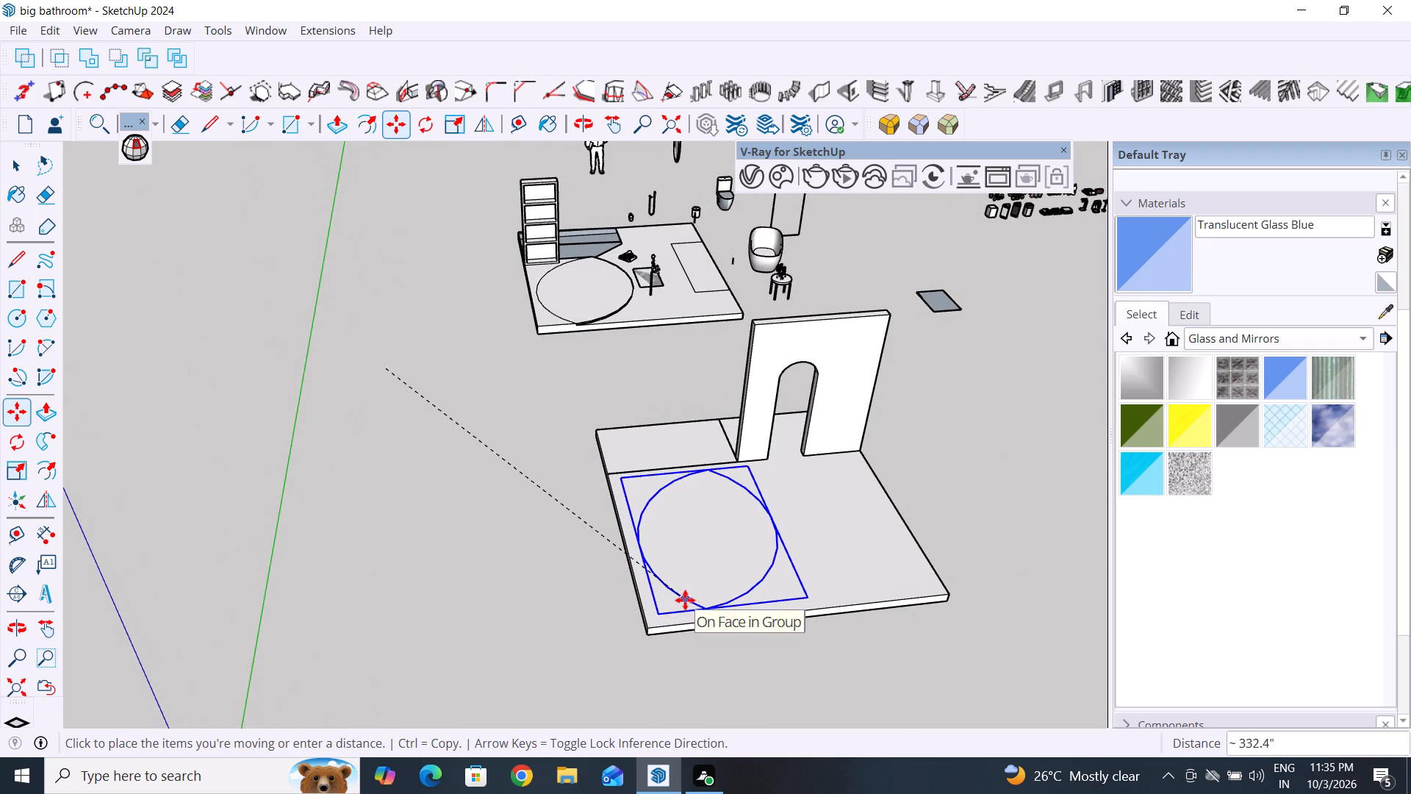
pyautogui.click(685, 600)
pyautogui.click(18, 172)
pyautogui.click(310, 484)
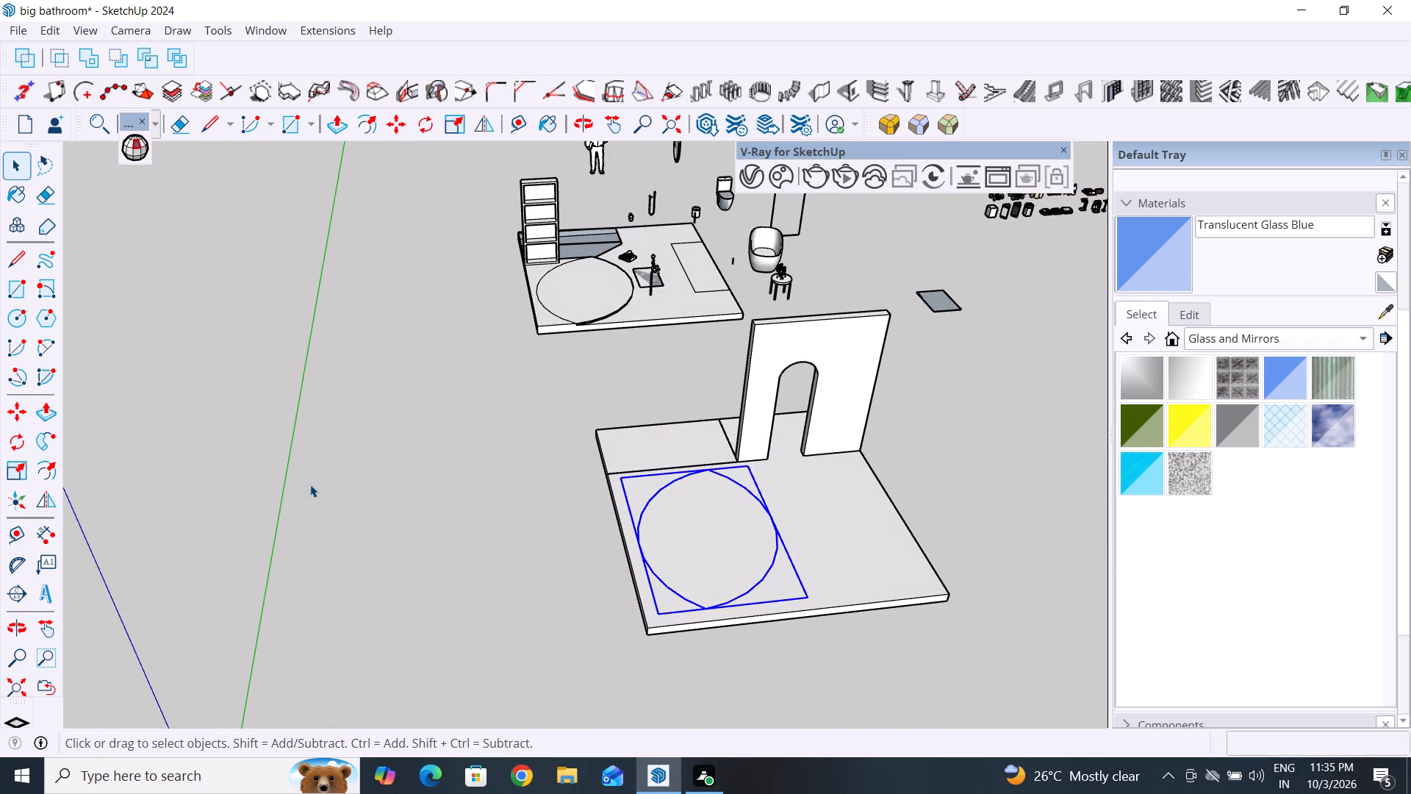
# Move the oval platform about 11.6" so its base rests on the slab's top face, close to the front edge.
pyautogui.scroll(8, 694, 507)
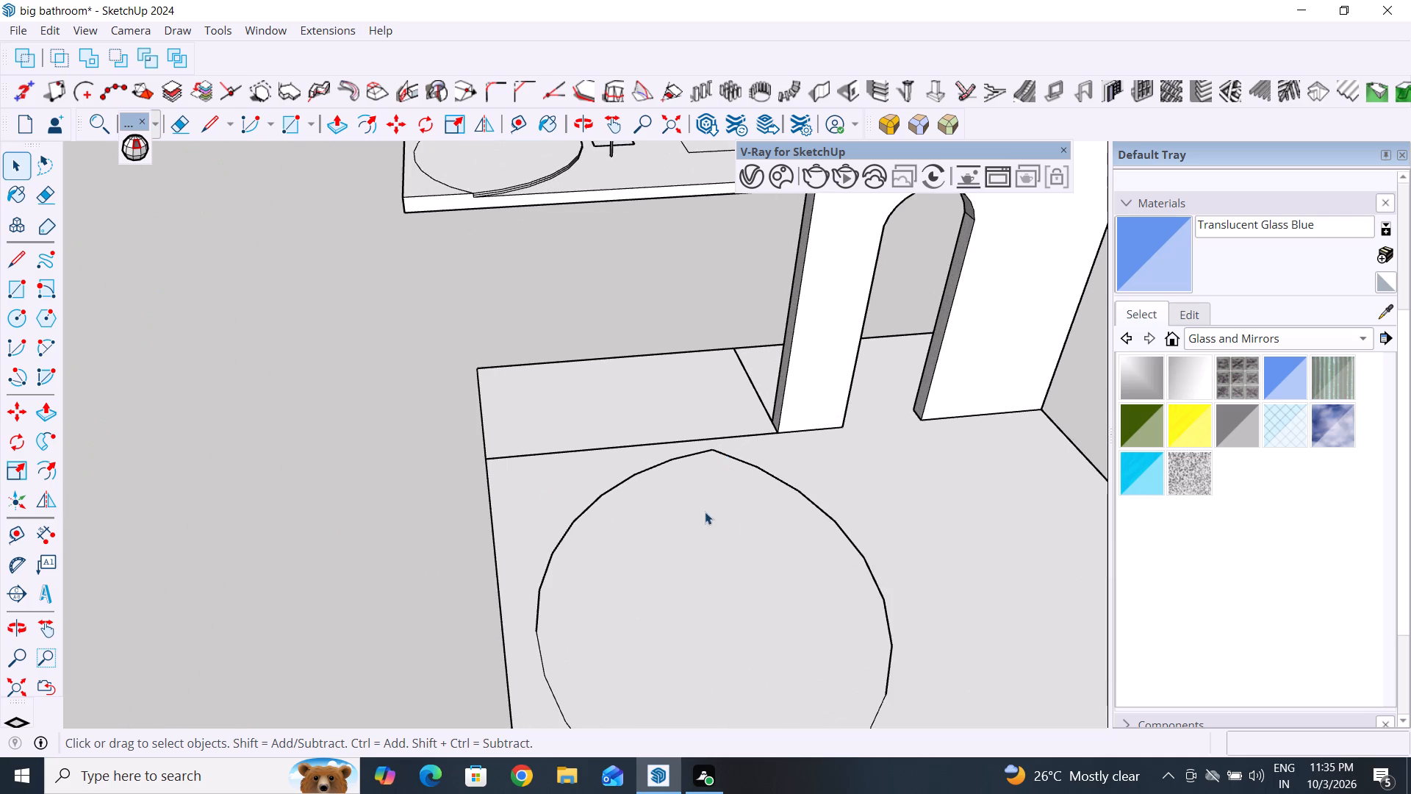
pyautogui.scroll(-4, 672, 498)
pyautogui.moveTo(780, 570); pyautogui.dragTo(708, 565, button='middle')
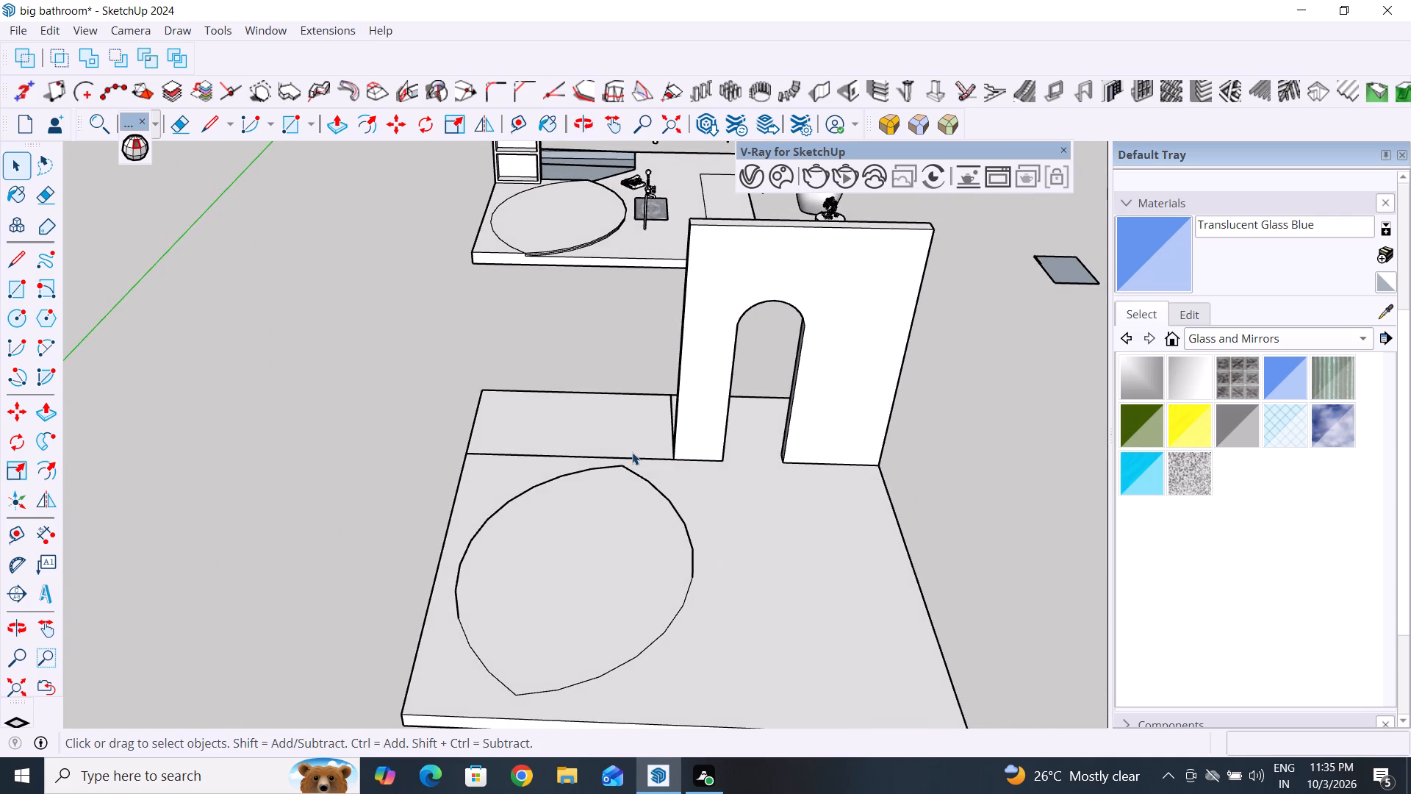
pyautogui.scroll(3, 626, 463)
pyautogui.scroll(-3, 664, 490)
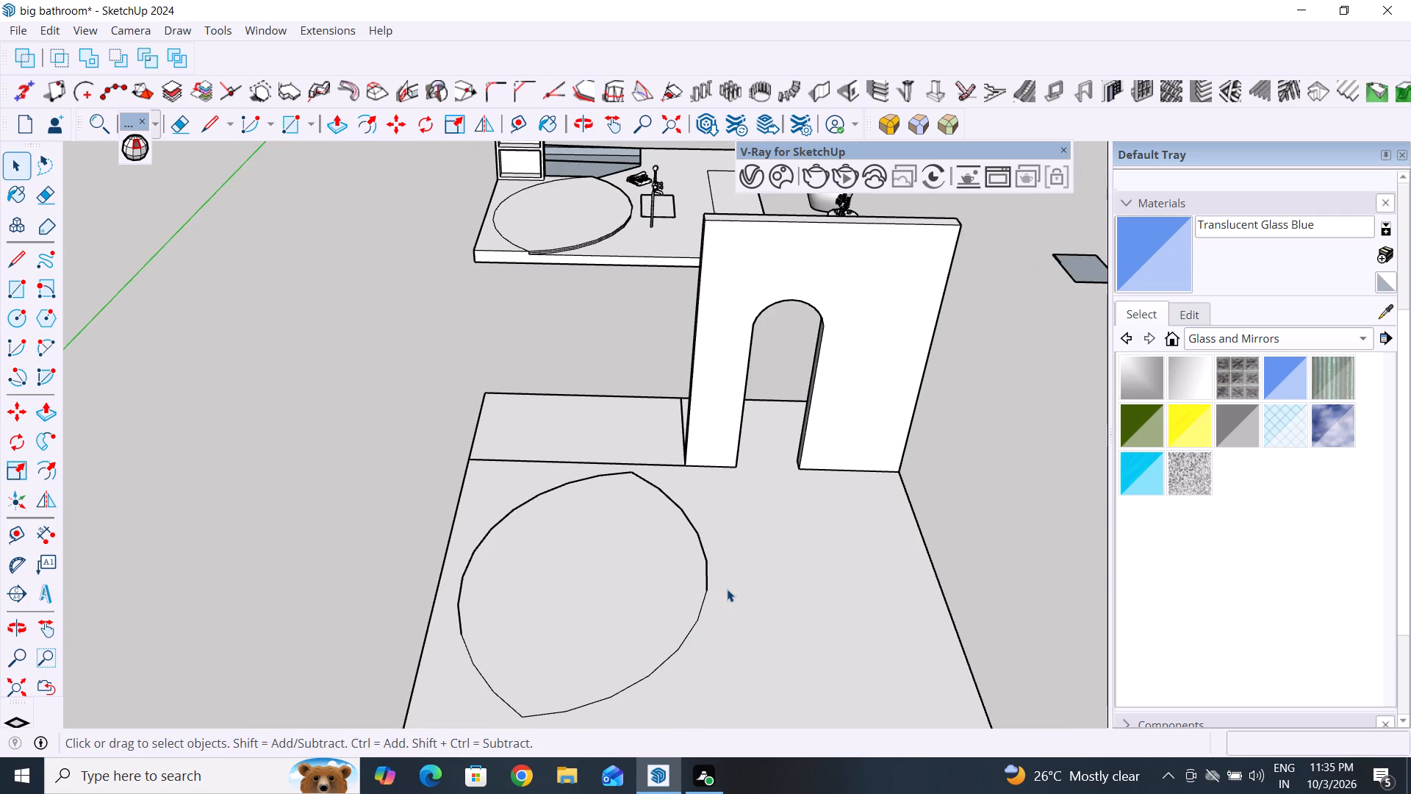
pyautogui.click(672, 624)
pyautogui.press('m')
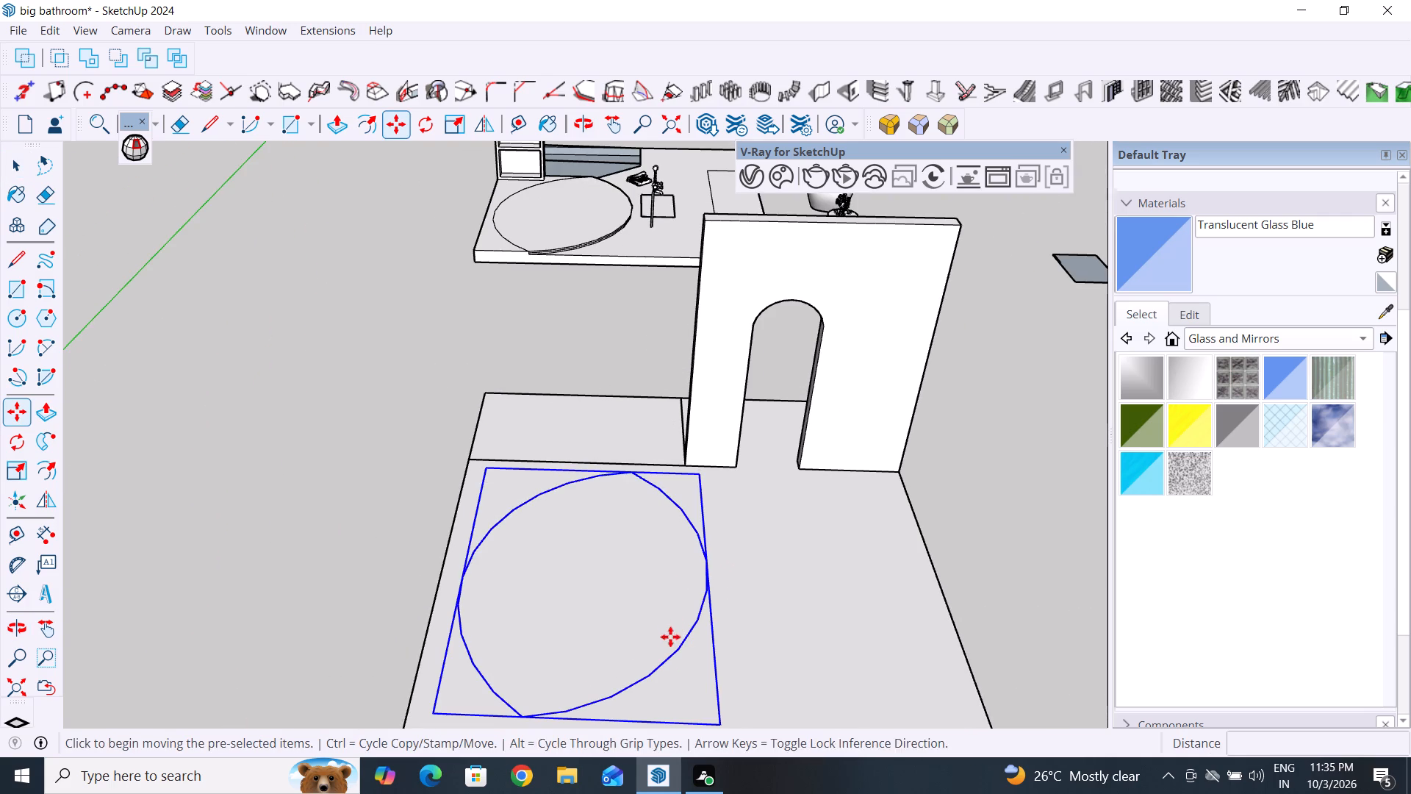
pyautogui.moveTo(710, 602); pyautogui.dragTo(721, 515, button='middle')
pyautogui.scroll(5, 465, 492)
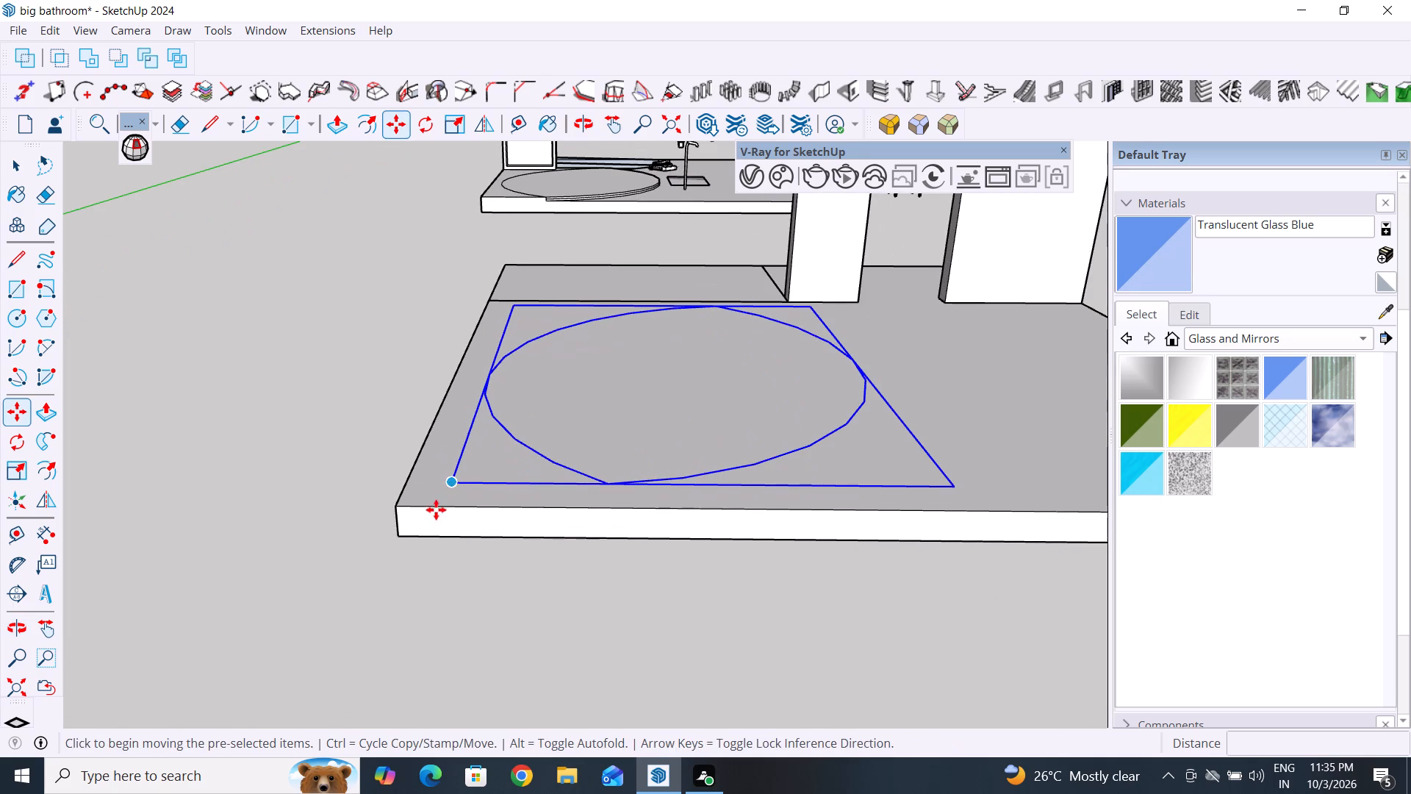
pyautogui.click(456, 512)
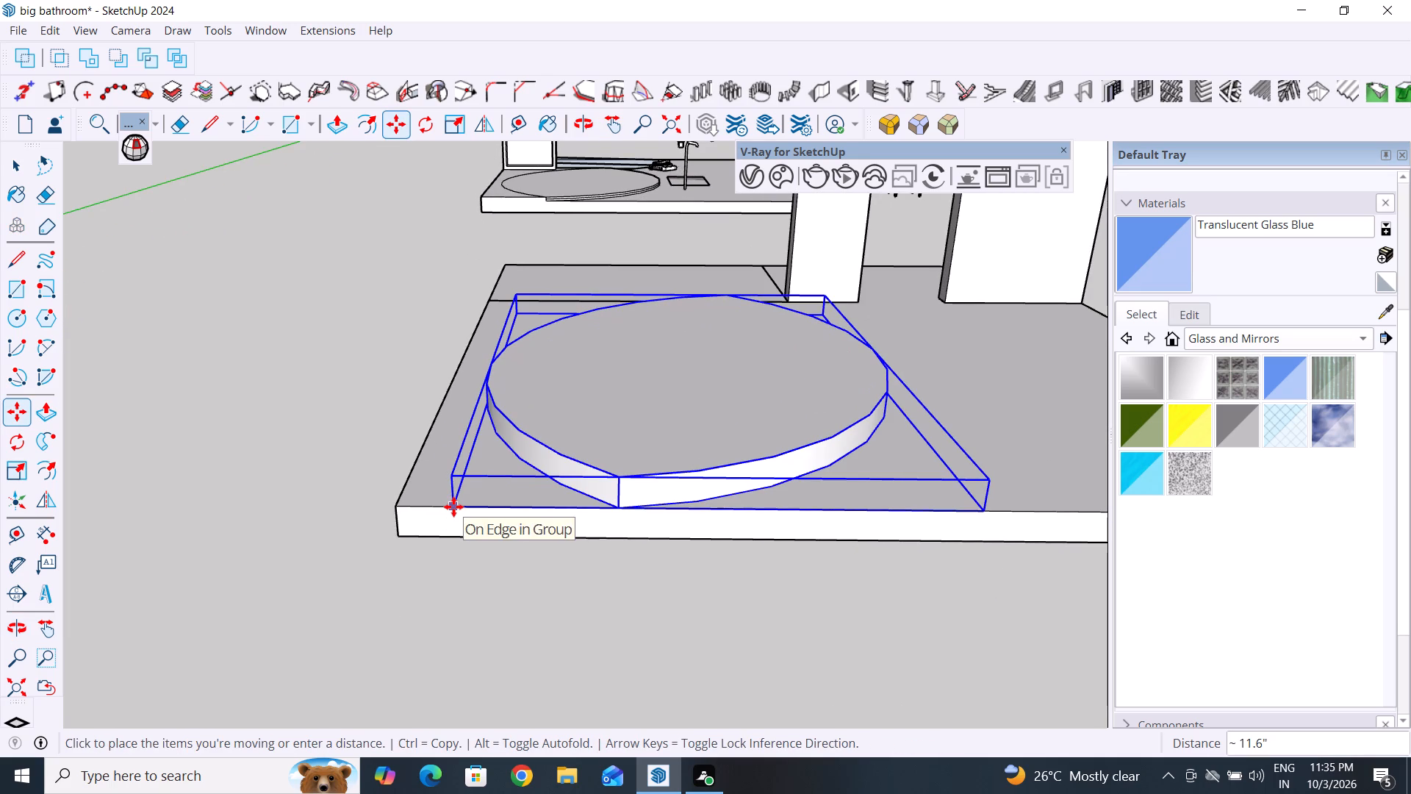
pyautogui.click(453, 507)
pyautogui.click(25, 169)
pyautogui.click(184, 339)
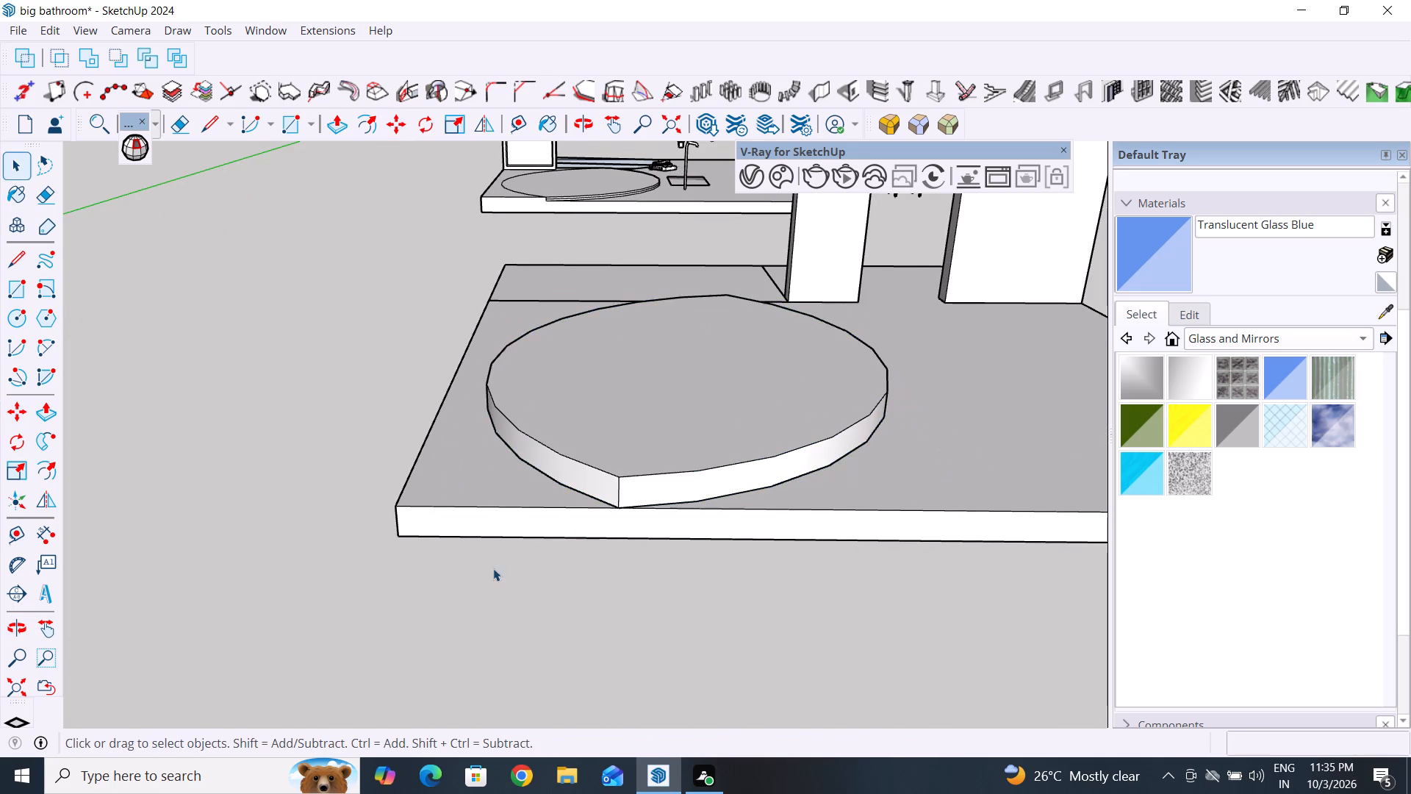
# Rotate the oval platform 30° clockwise in plan about a point near the middle of its top face.
pyautogui.scroll(-5, 493, 568)
pyautogui.moveTo(556, 596); pyautogui.dragTo(523, 669, button='middle')
pyautogui.scroll(-5, 712, 346)
pyautogui.moveTo(741, 482); pyautogui.dragTo(711, 576, button='middle')
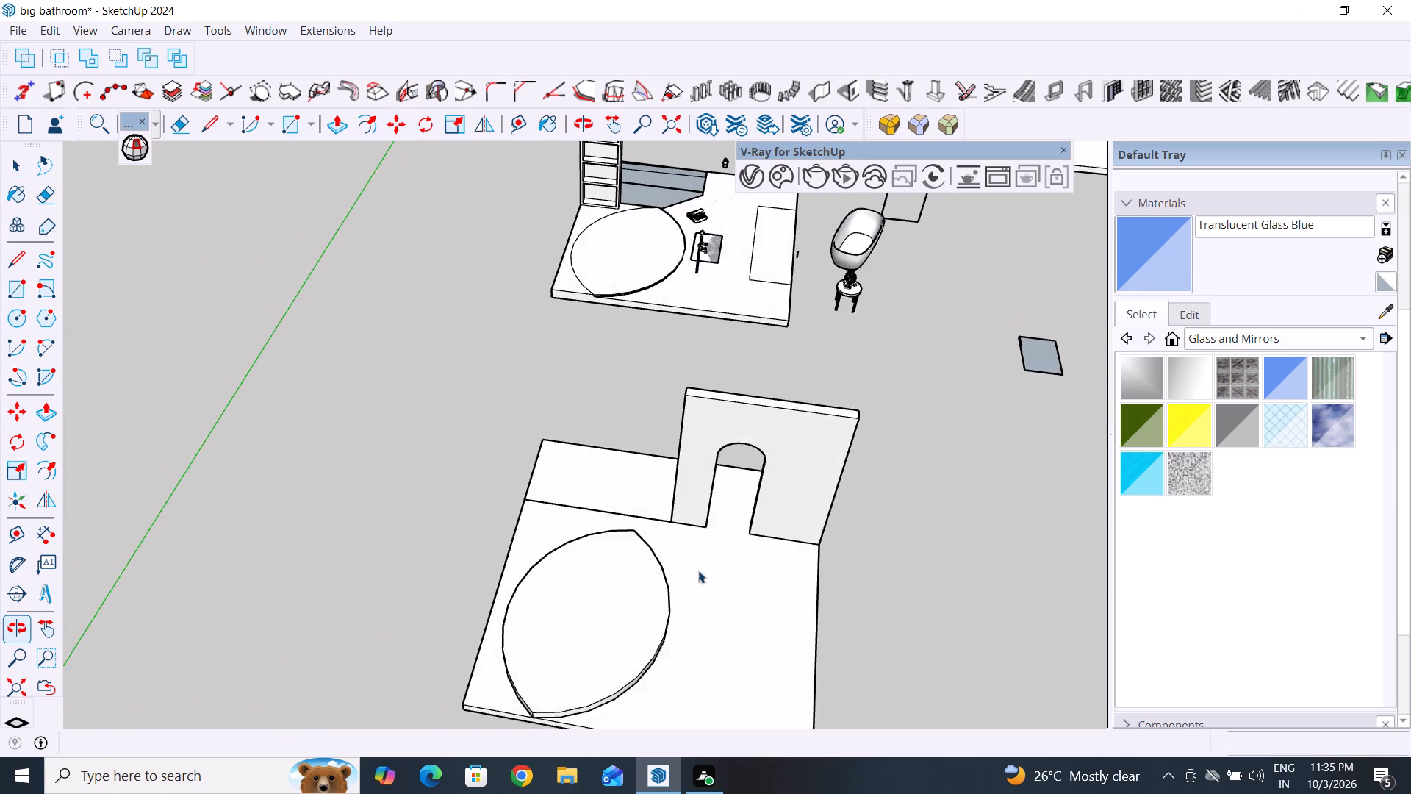
pyautogui.scroll(-4, 850, 352)
pyautogui.scroll(4, 725, 586)
pyautogui.click(667, 525)
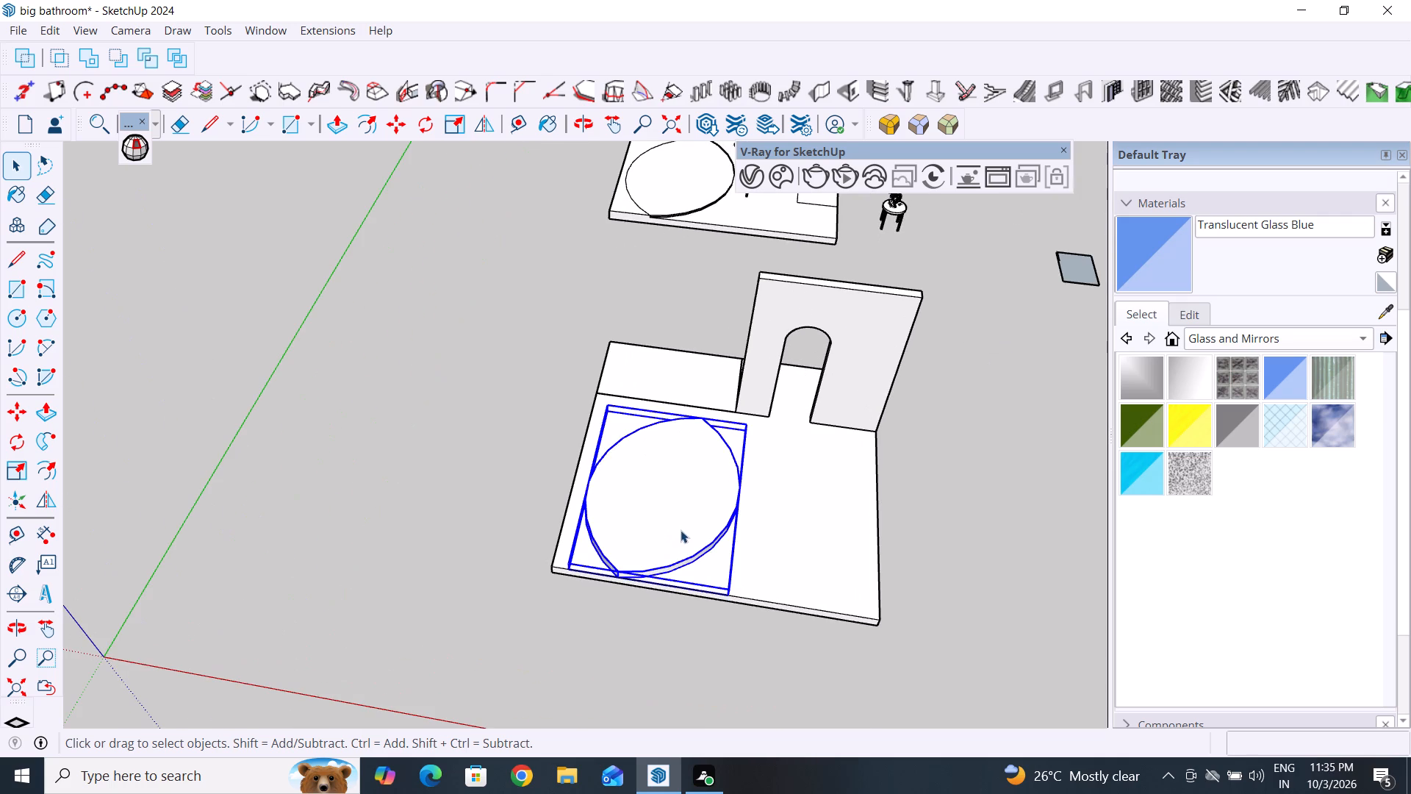
pyautogui.click(22, 439)
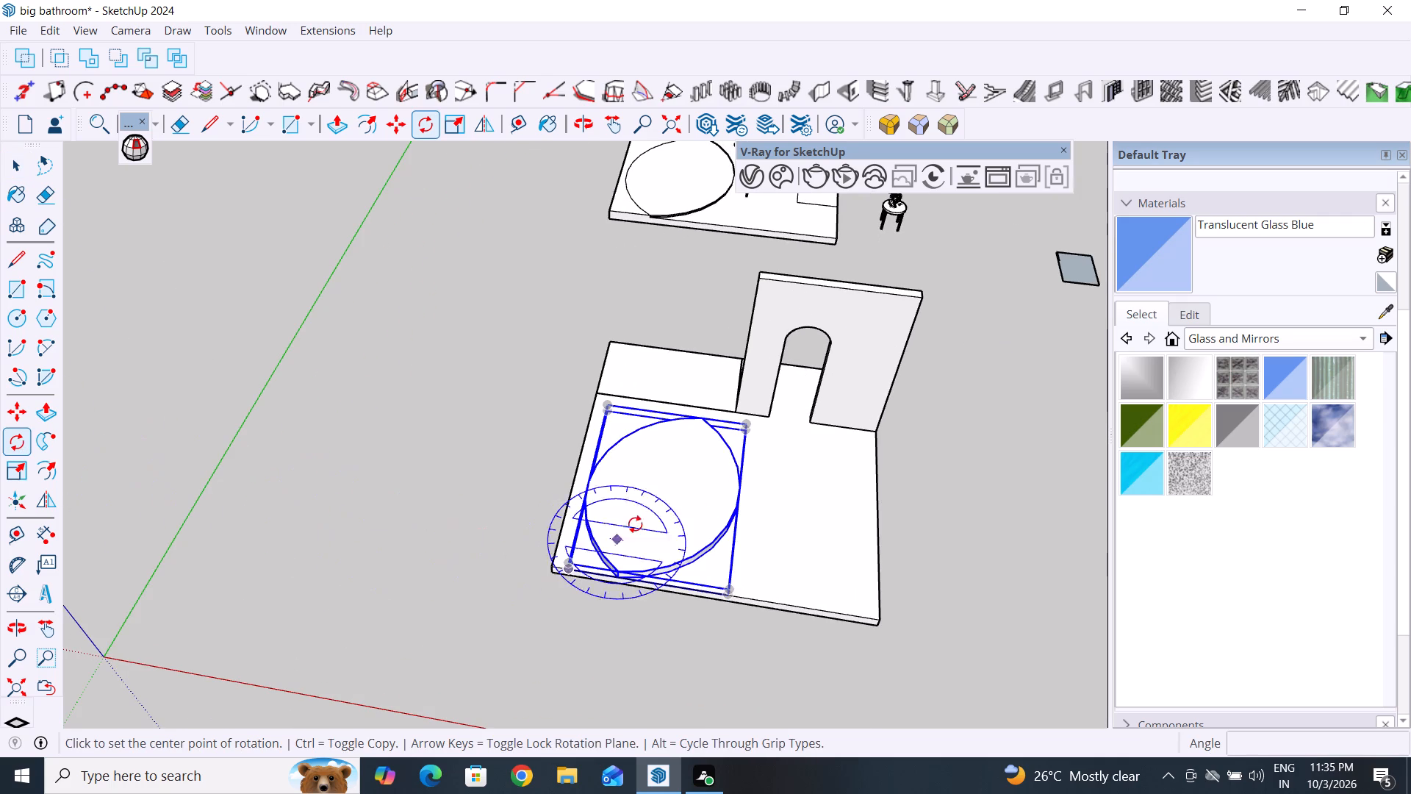
pyautogui.click(657, 498)
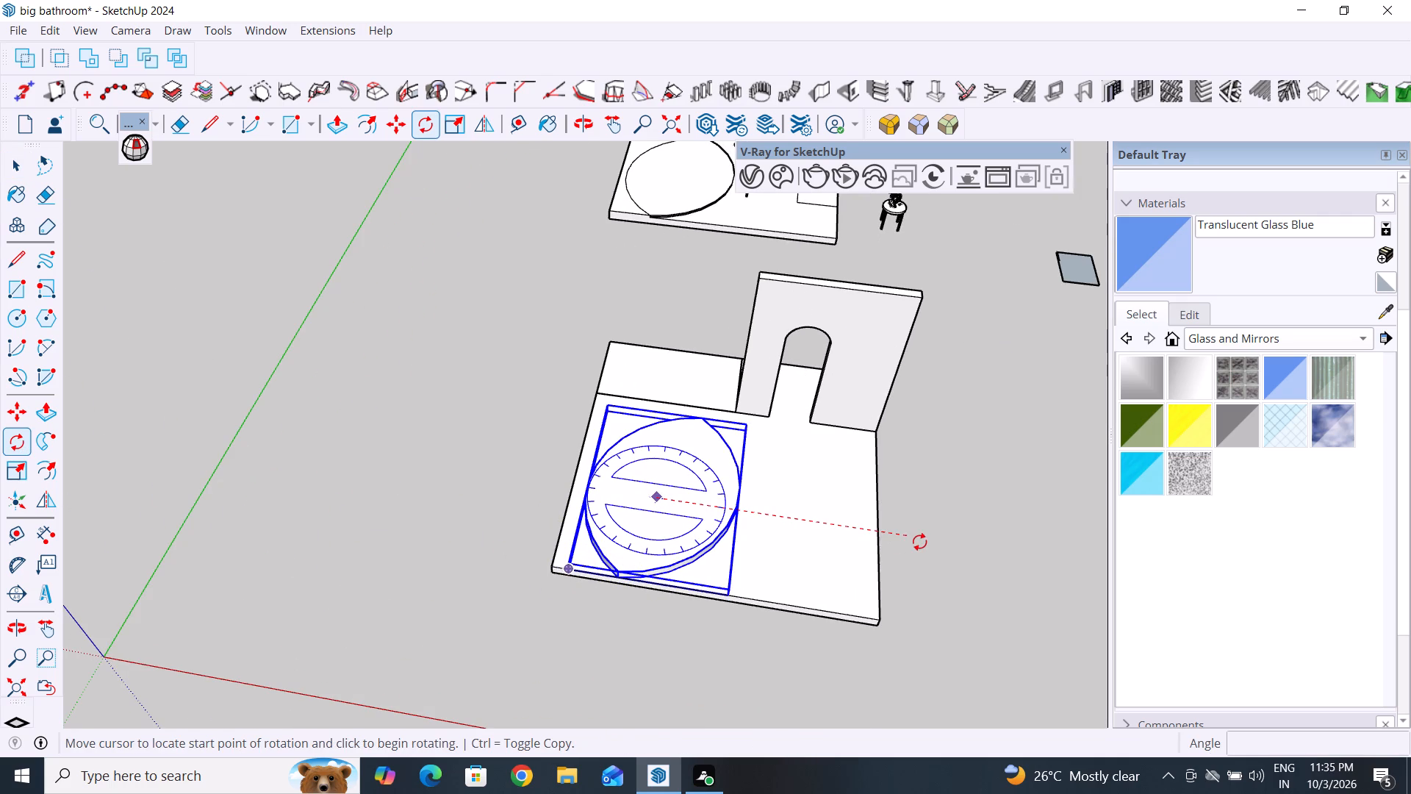
pyautogui.click(922, 541)
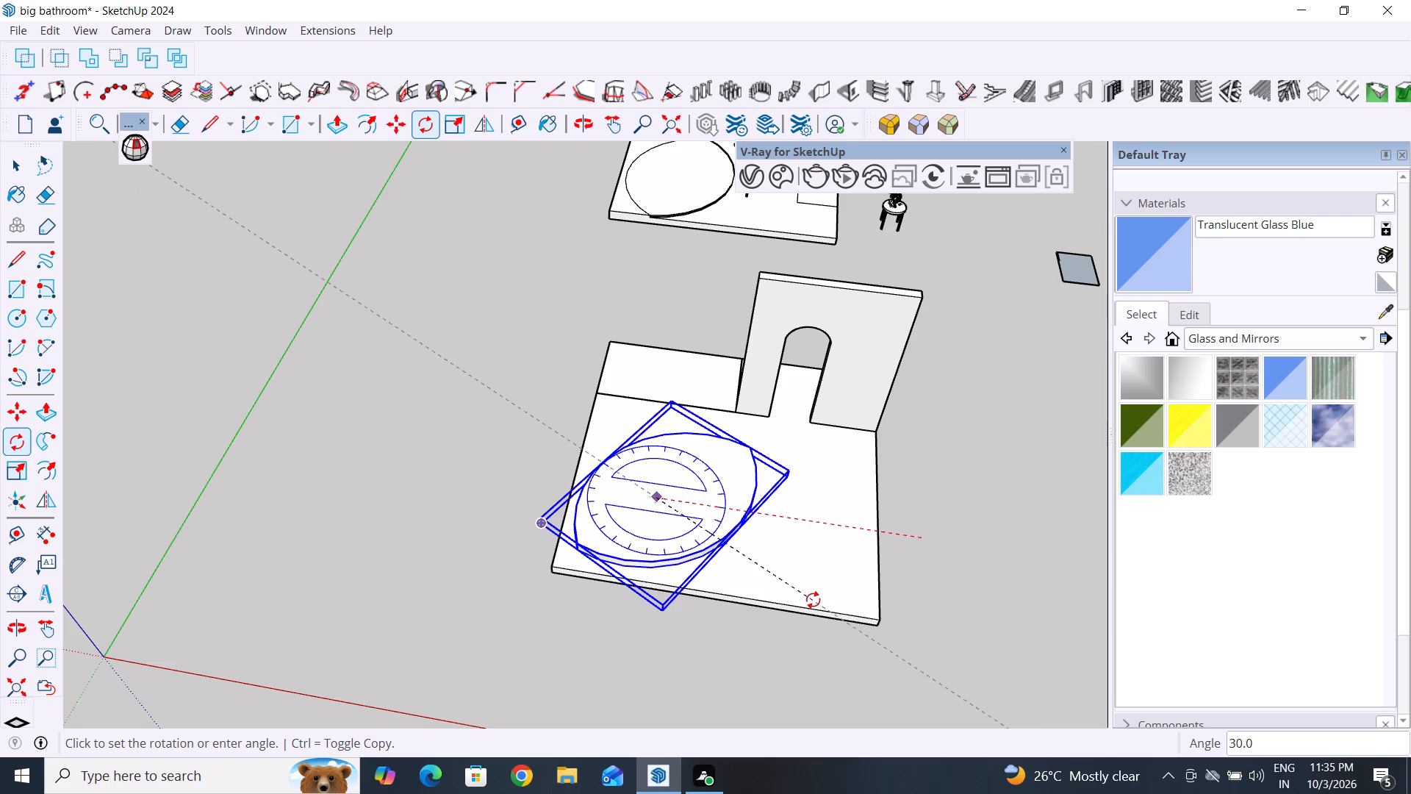
pyautogui.click(813, 600)
pyautogui.click(25, 178)
pyautogui.click(237, 347)
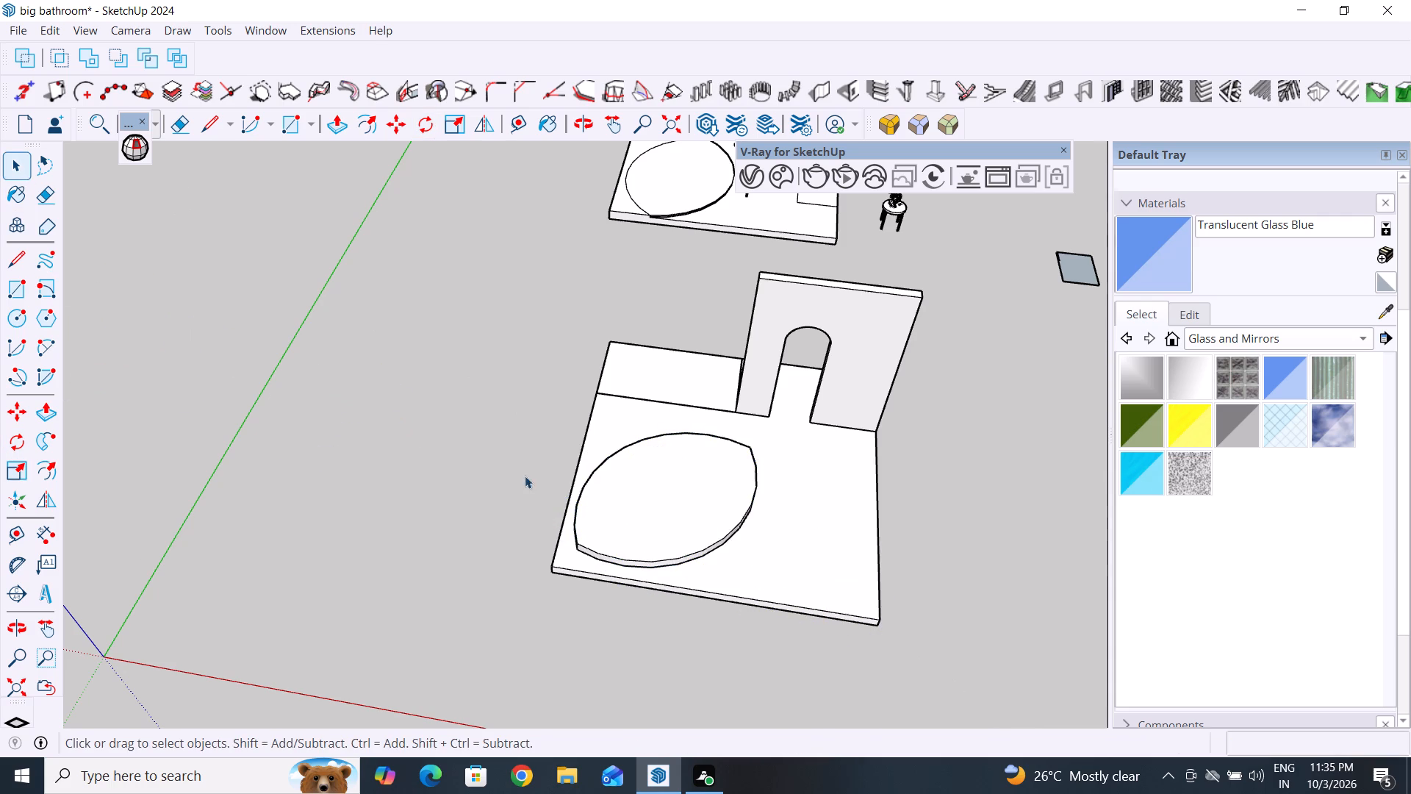
# Move the rotated platform a short distance along the green axis, away from the slab's front corner towards the dividing line.
pyautogui.scroll(5, 600, 517)
pyautogui.scroll(1, 653, 604)
pyautogui.moveTo(657, 607); pyautogui.dragTo(956, 629, button='middle')
pyautogui.scroll(3, 578, 333)
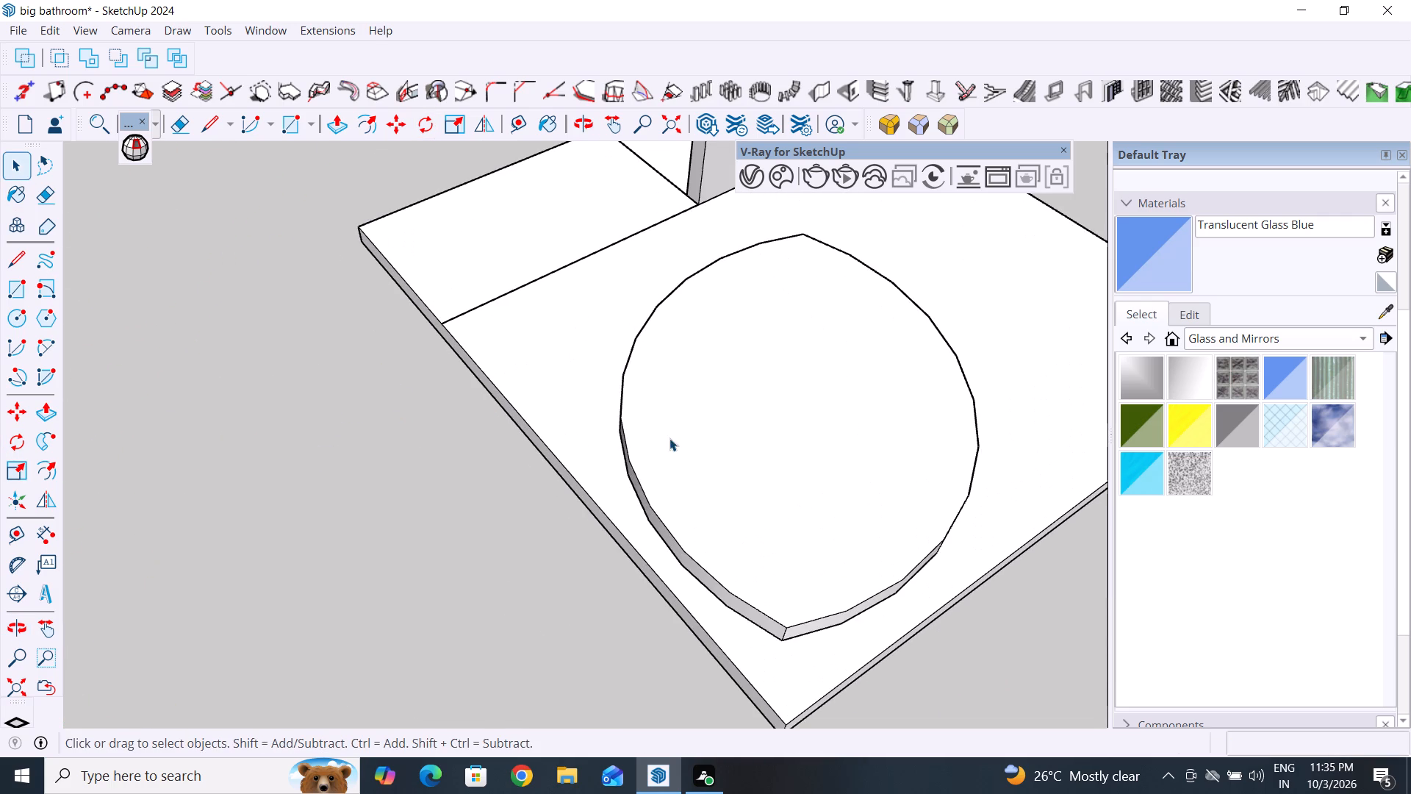
pyautogui.click(740, 462)
pyautogui.press('m')
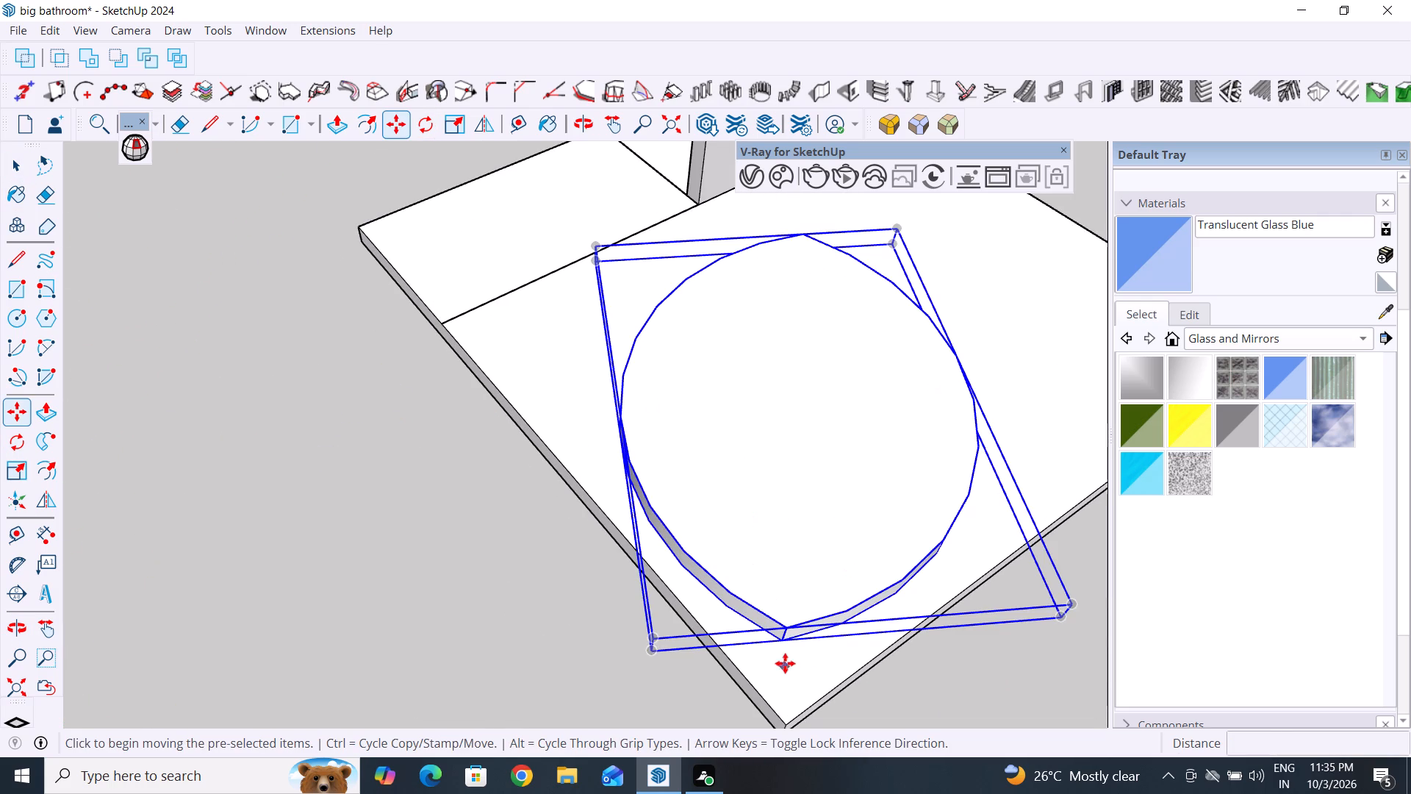
pyautogui.click(784, 645)
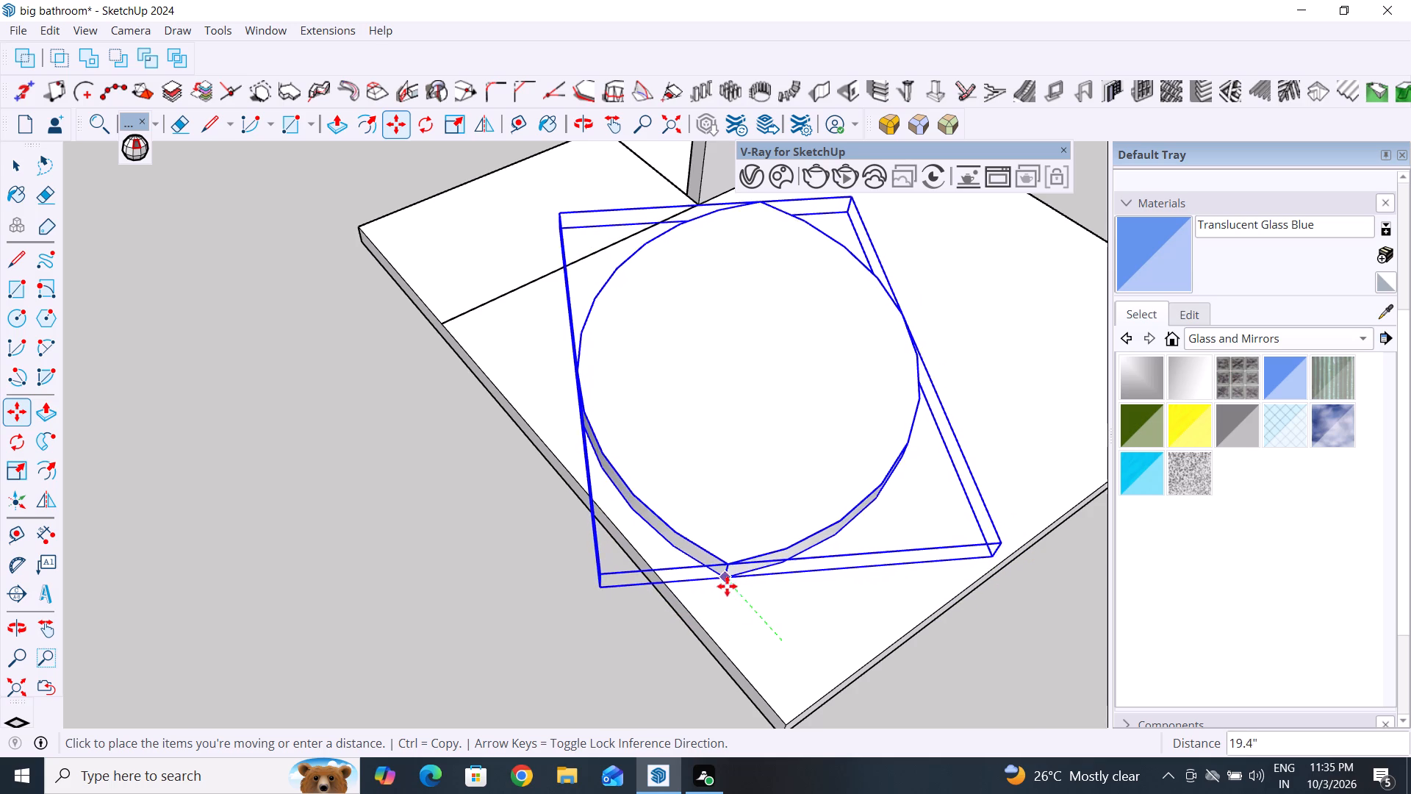
pyautogui.click(754, 613)
pyautogui.click(14, 159)
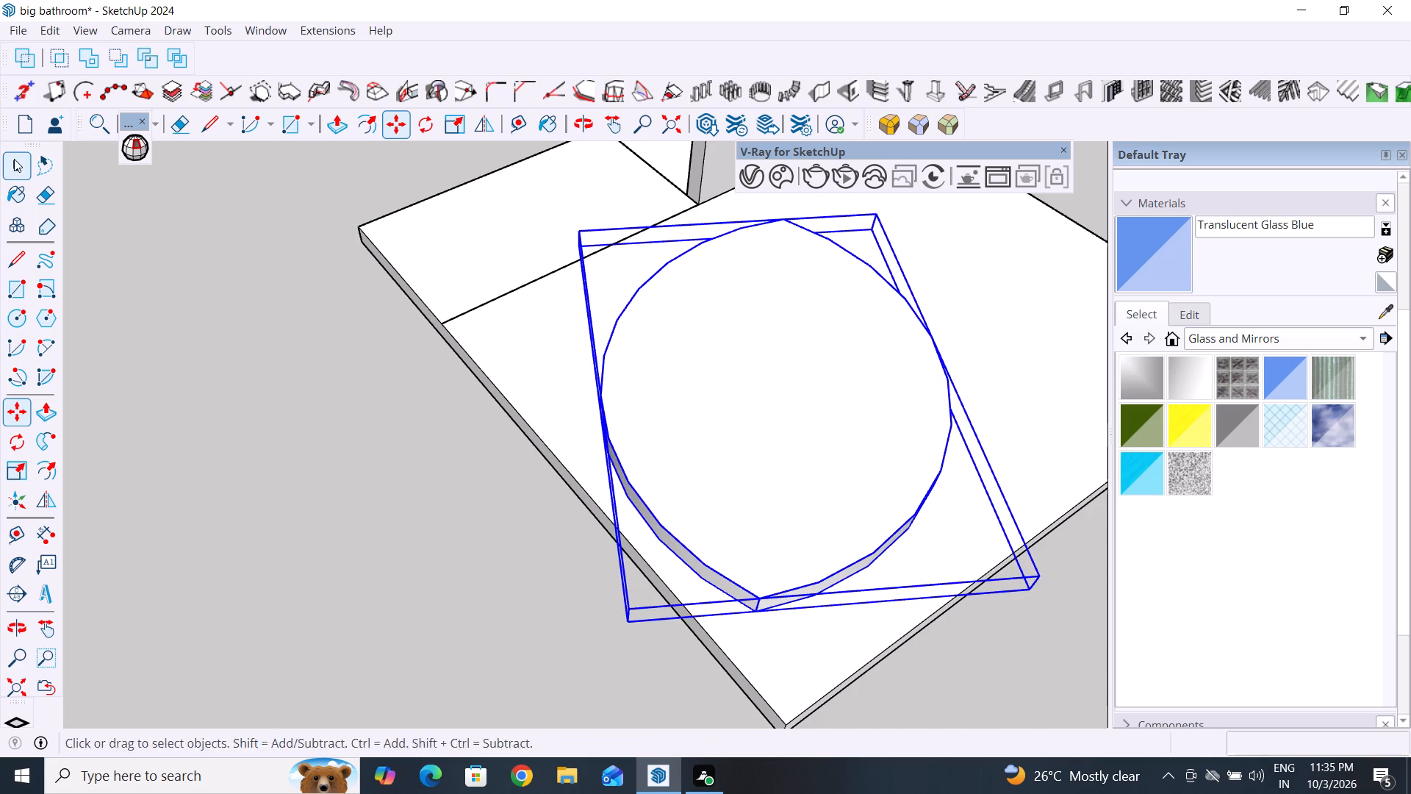
pyautogui.click(340, 421)
# Examine the oval platform's placement on the slab relative to the dividing lines, the slab edges and the arched wall.
pyautogui.scroll(-6, 514, 554)
pyautogui.moveTo(528, 572); pyautogui.dragTo(152, 548, button='middle')
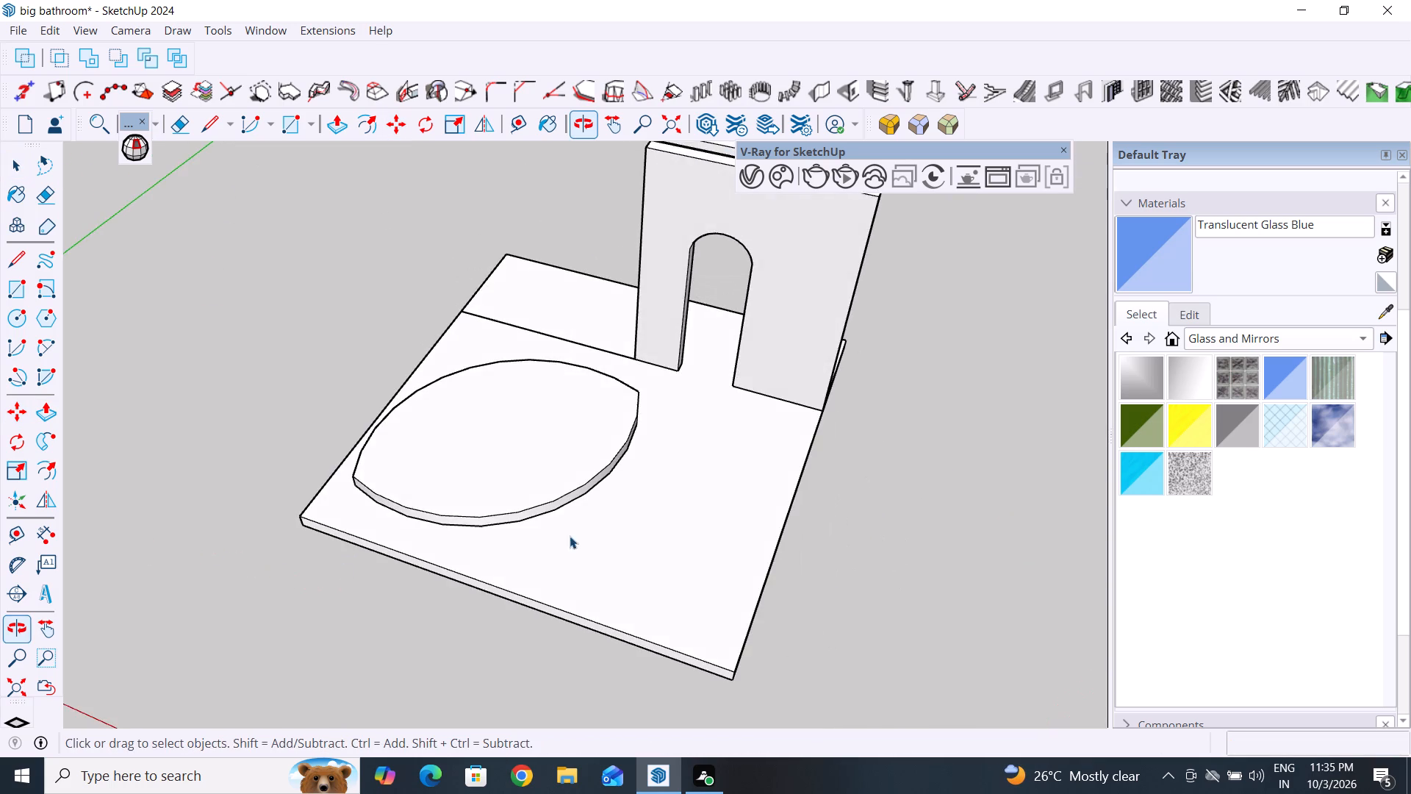
pyautogui.scroll(3, 598, 500)
pyautogui.moveTo(718, 534); pyautogui.dragTo(706, 430, button='middle')
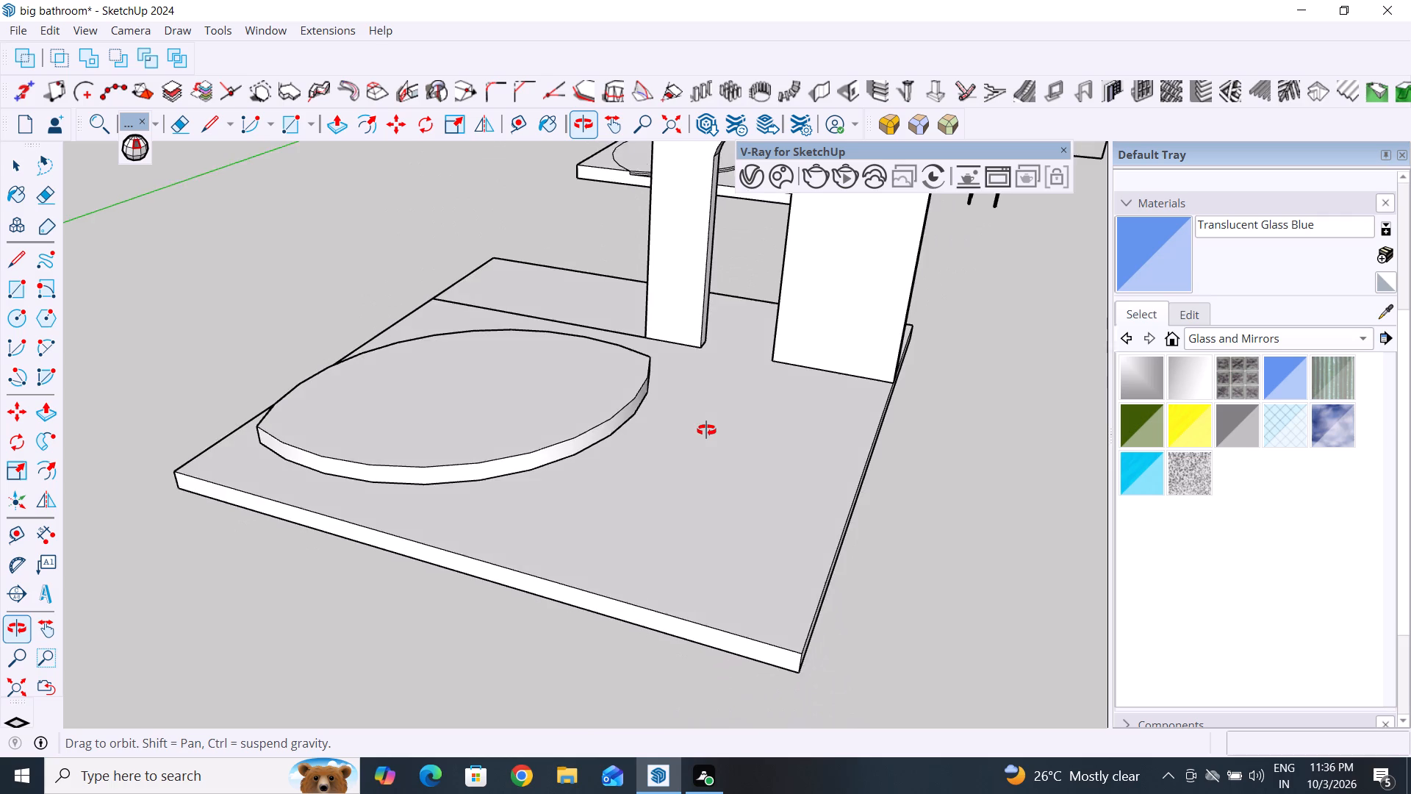
pyautogui.moveTo(706, 430); pyautogui.dragTo(944, 490, button='middle')
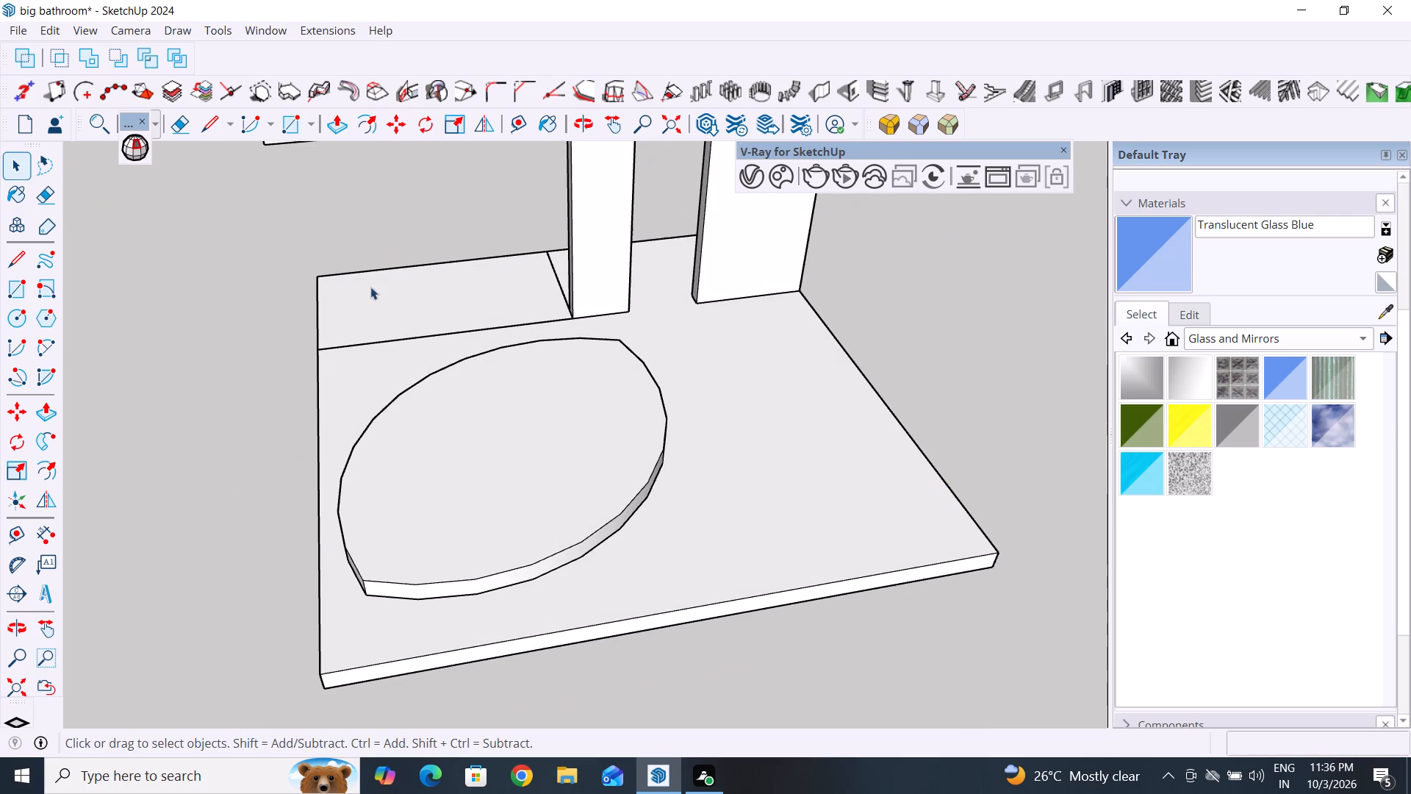
pyautogui.scroll(3, 395, 336)
pyautogui.moveTo(454, 400); pyautogui.dragTo(633, 421, button='middle')
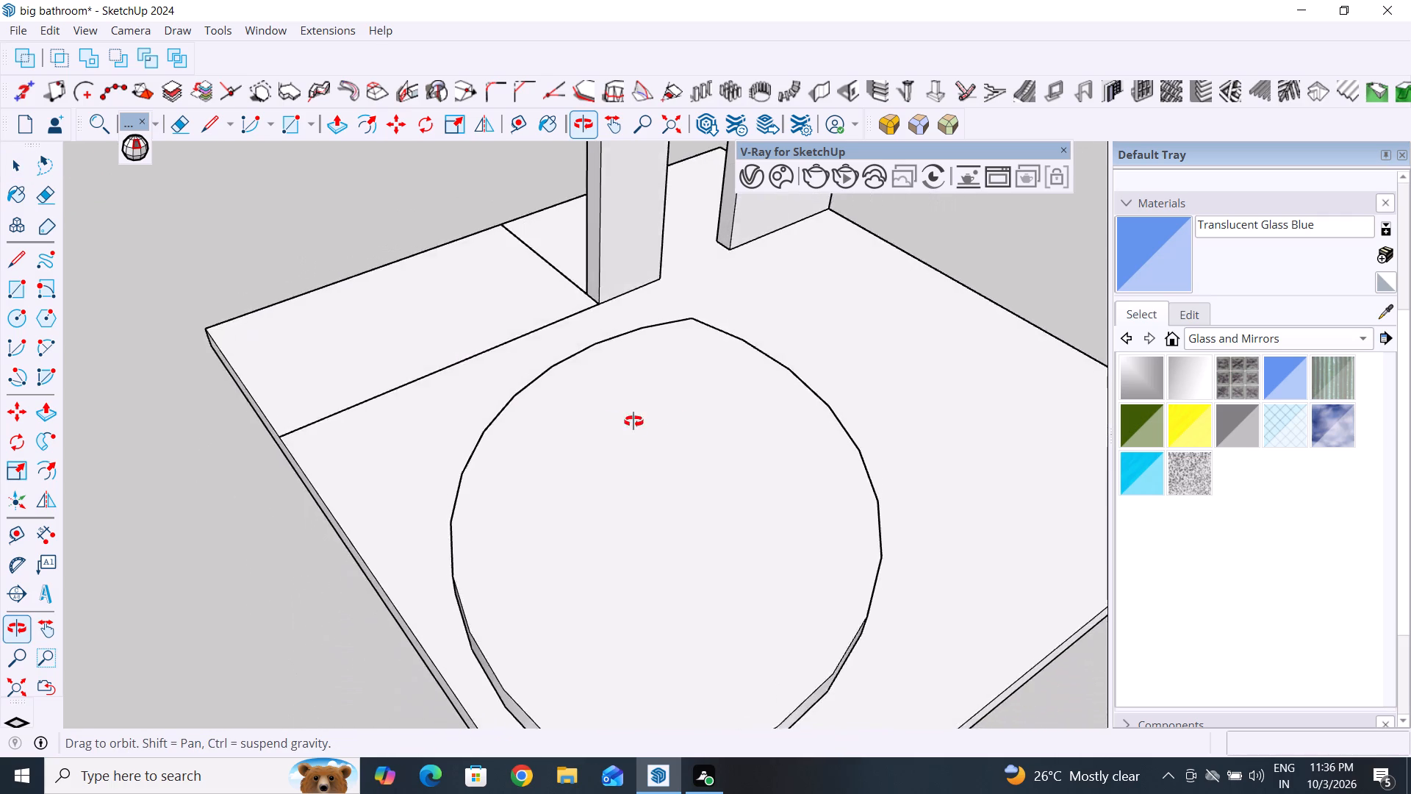
pyautogui.moveTo(633, 421); pyautogui.dragTo(718, 307, button='middle')
pyautogui.scroll(-3, 642, 446)
pyautogui.moveTo(725, 468); pyautogui.dragTo(740, 524, button='middle')
pyautogui.scroll(2, 554, 364)
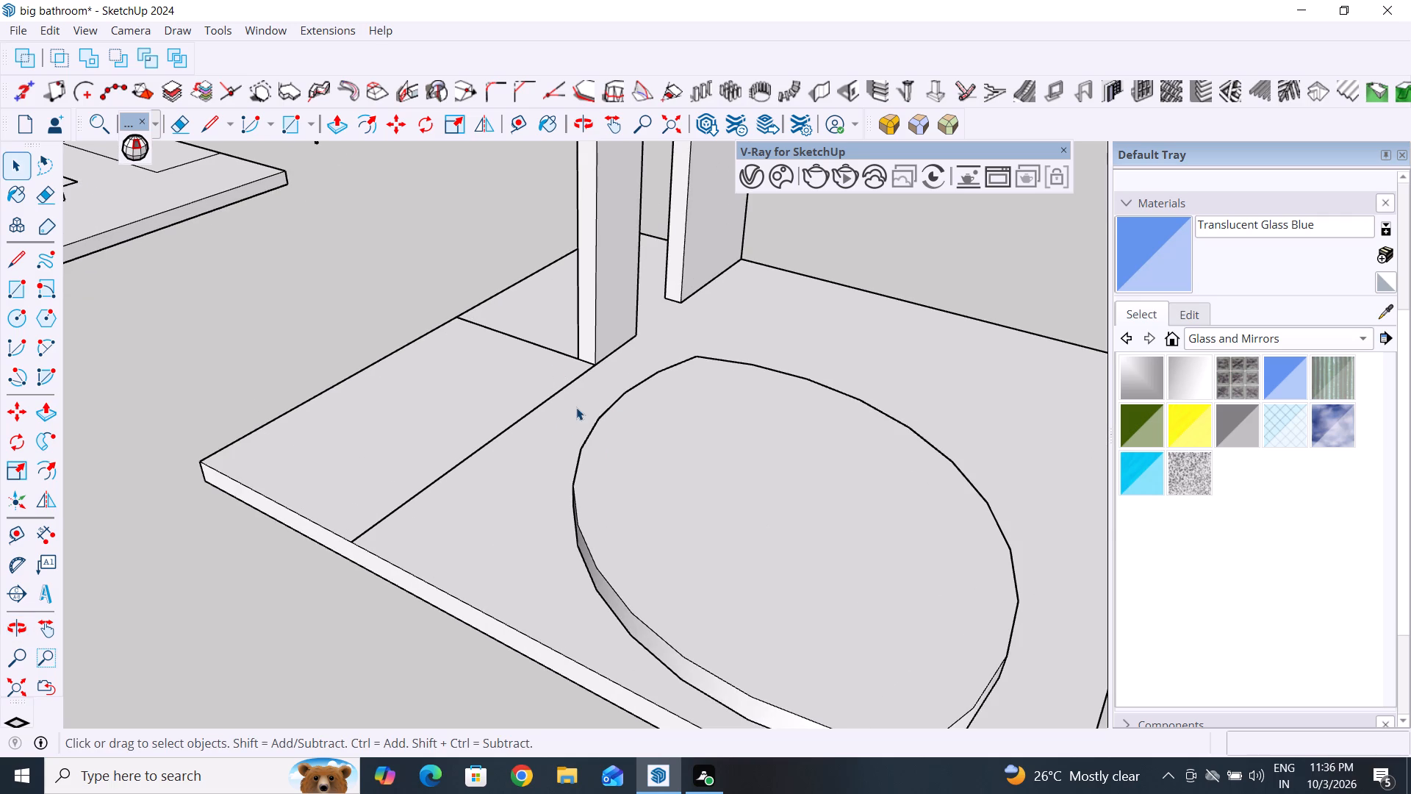
pyautogui.scroll(3, 576, 407)
pyautogui.scroll(-2, 616, 434)
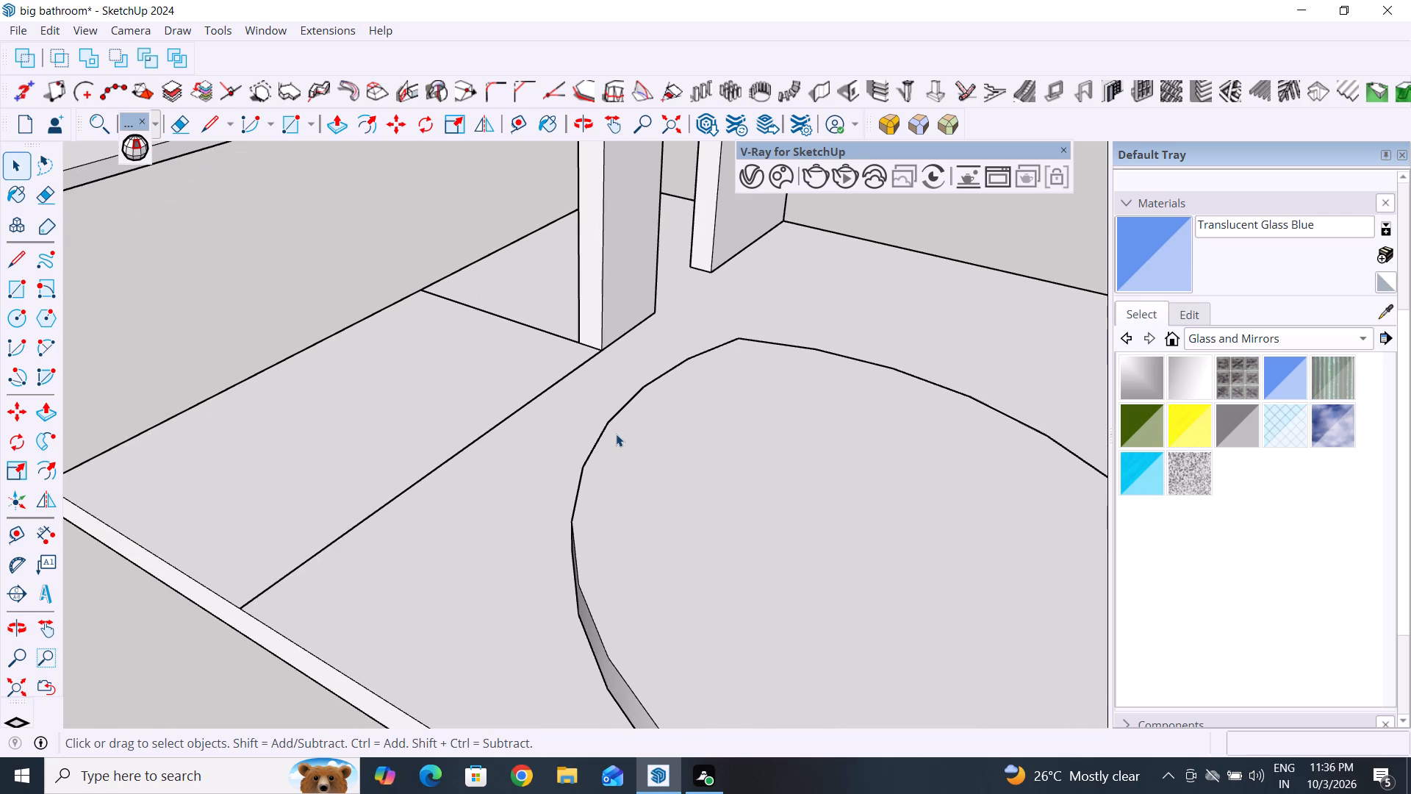
pyautogui.scroll(-3, 616, 434)
pyautogui.scroll(3, 545, 367)
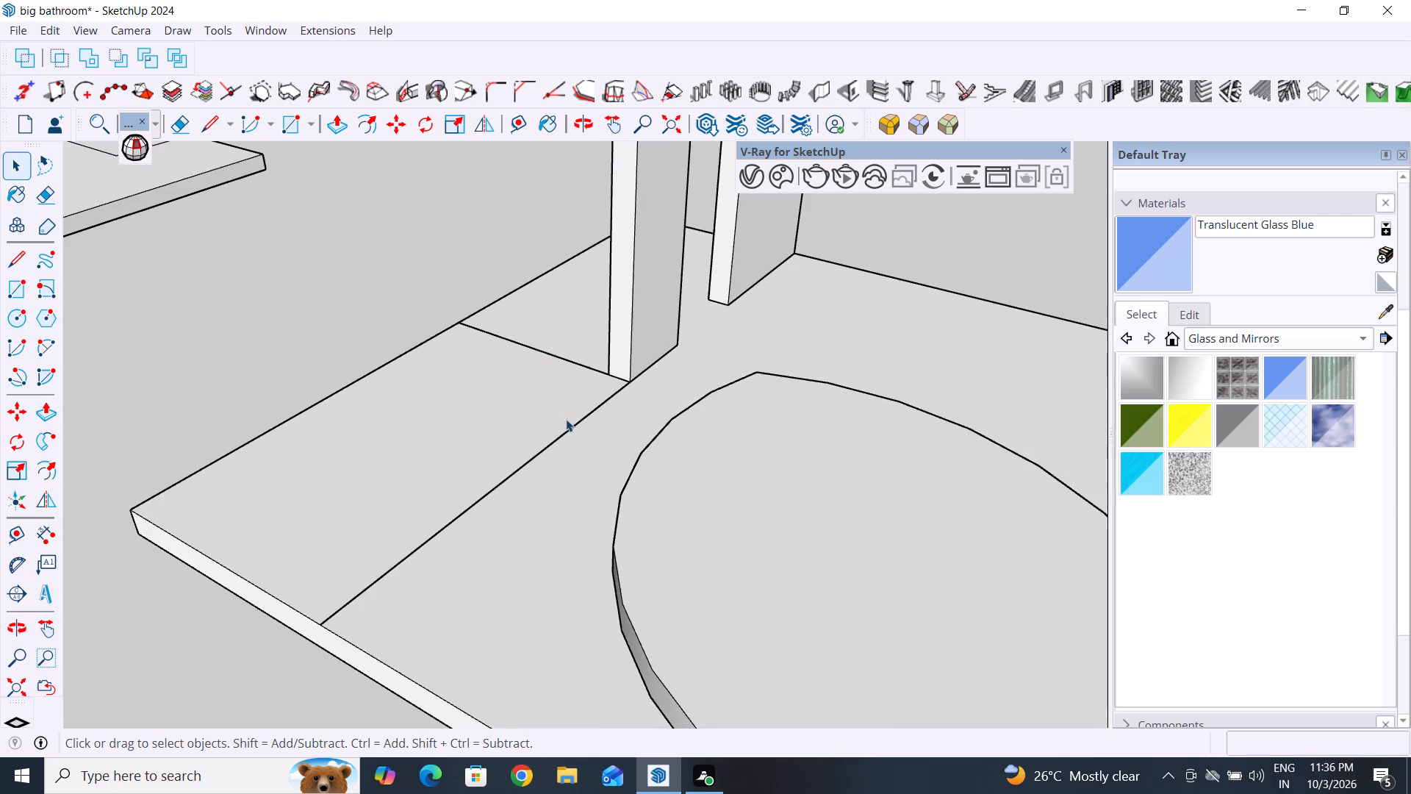
# Delete the dividing line running from the arched wall's corner to the slab's side edge, beside the oval platform.
pyautogui.moveTo(567, 419); pyautogui.dragTo(717, 312, button='middle')
pyautogui.scroll(1, 717, 312)
pyautogui.scroll(3, 646, 402)
pyautogui.click(601, 410)
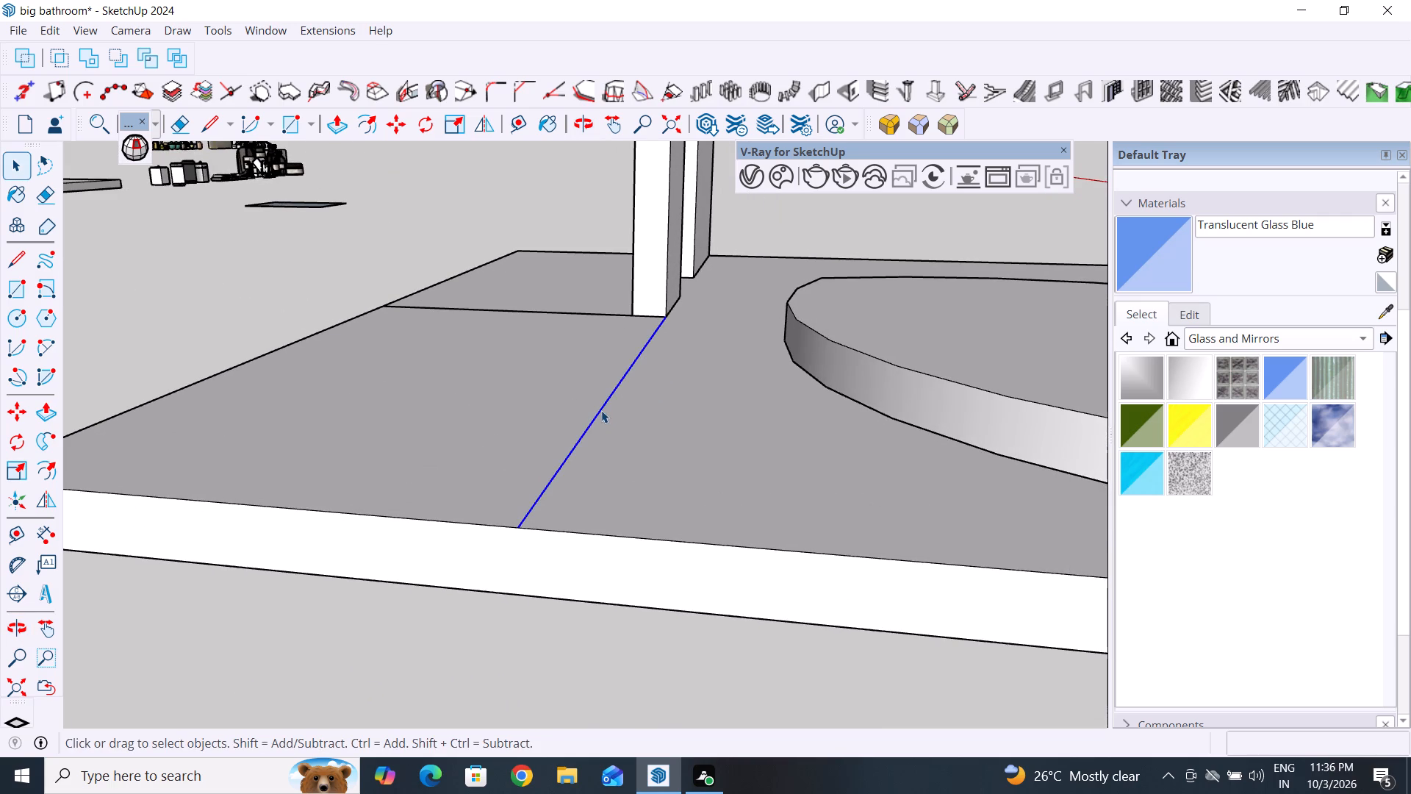
pyautogui.scroll(-4, 631, 424)
pyautogui.moveTo(645, 432); pyautogui.dragTo(622, 518, button='middle')
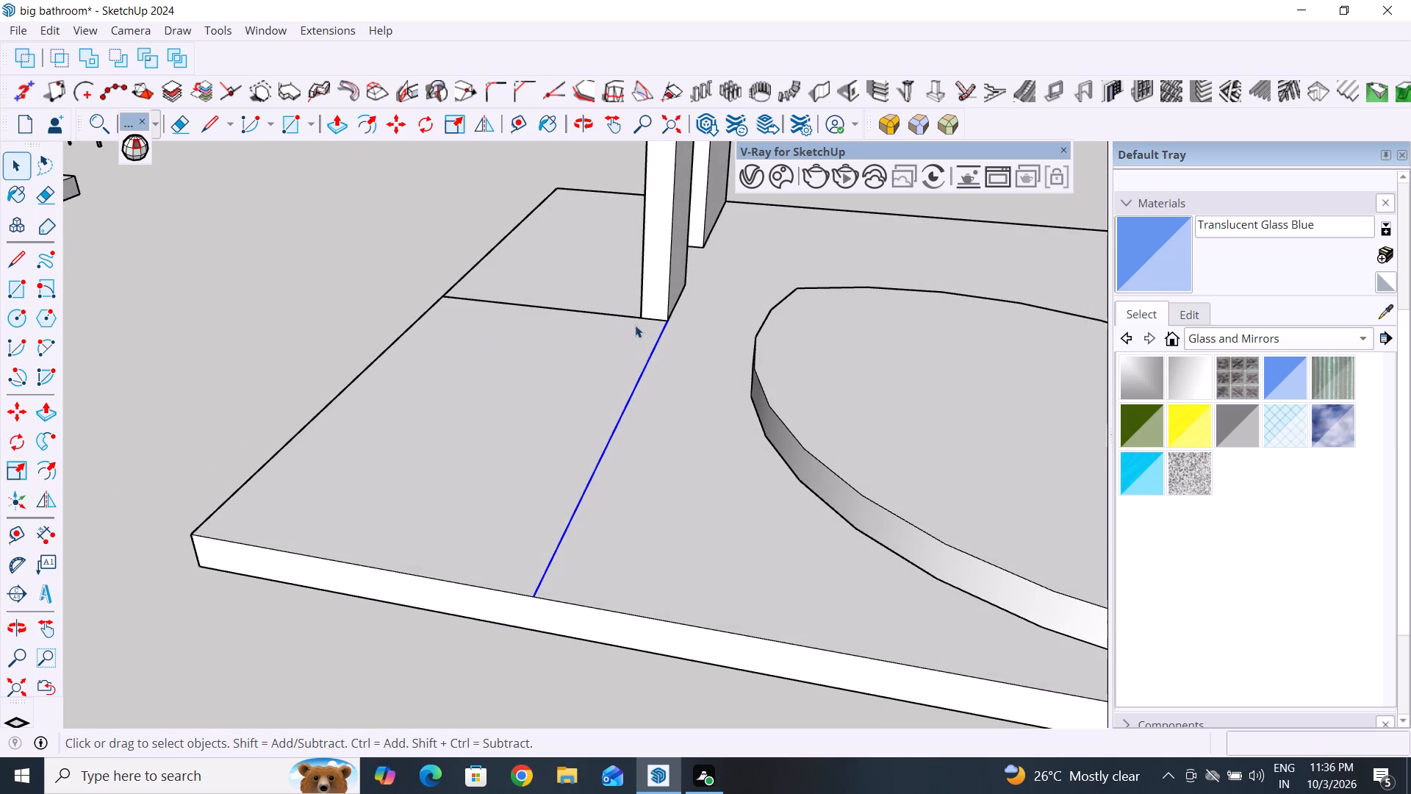
pyautogui.scroll(-4, 635, 338)
pyautogui.moveTo(723, 434); pyautogui.dragTo(285, 441, button='middle')
pyautogui.scroll(-5, 395, 470)
pyautogui.moveTo(527, 471); pyautogui.dragTo(506, 526, button='middle')
pyautogui.scroll(-4, 514, 518)
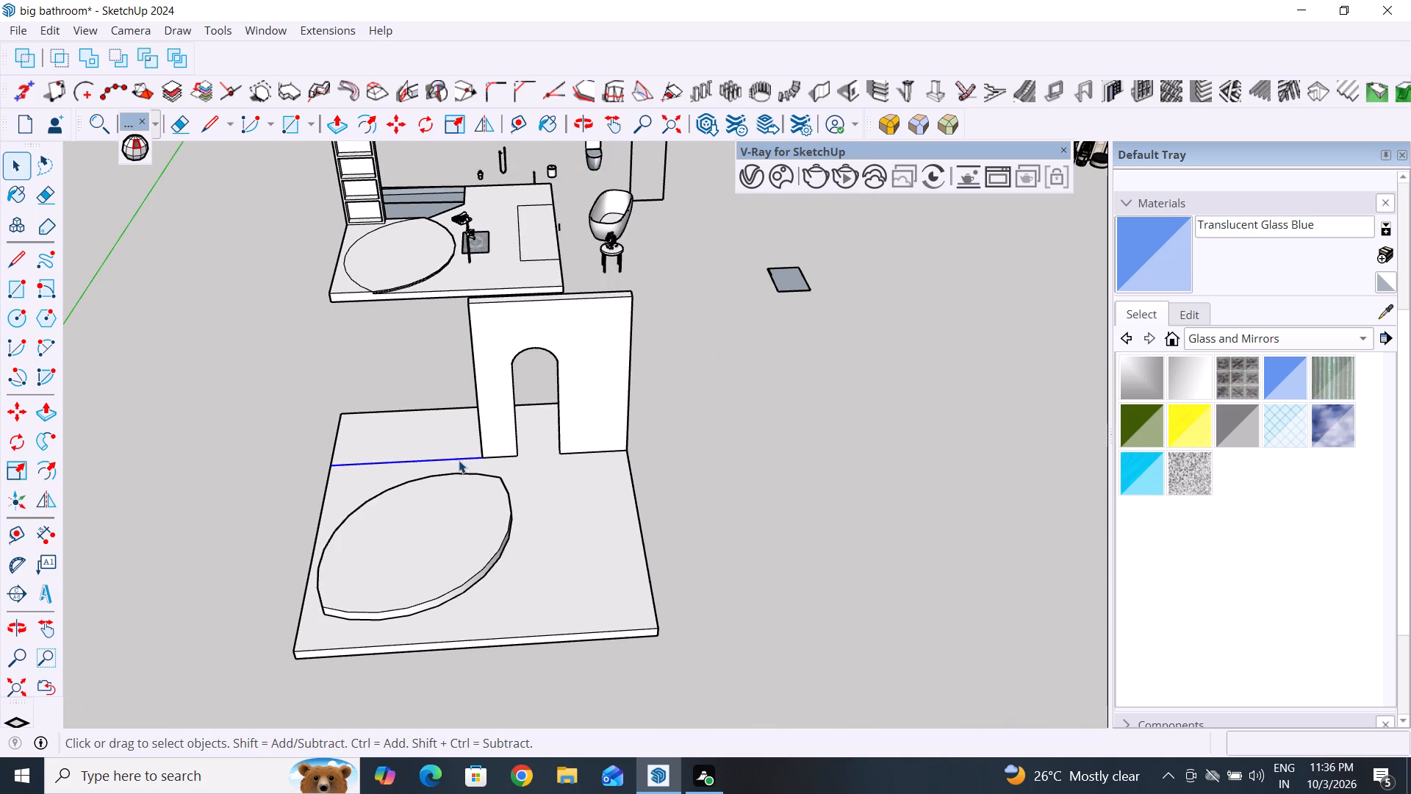
pyautogui.scroll(3, 449, 460)
pyautogui.moveTo(453, 458); pyautogui.dragTo(469, 463, button='middle')
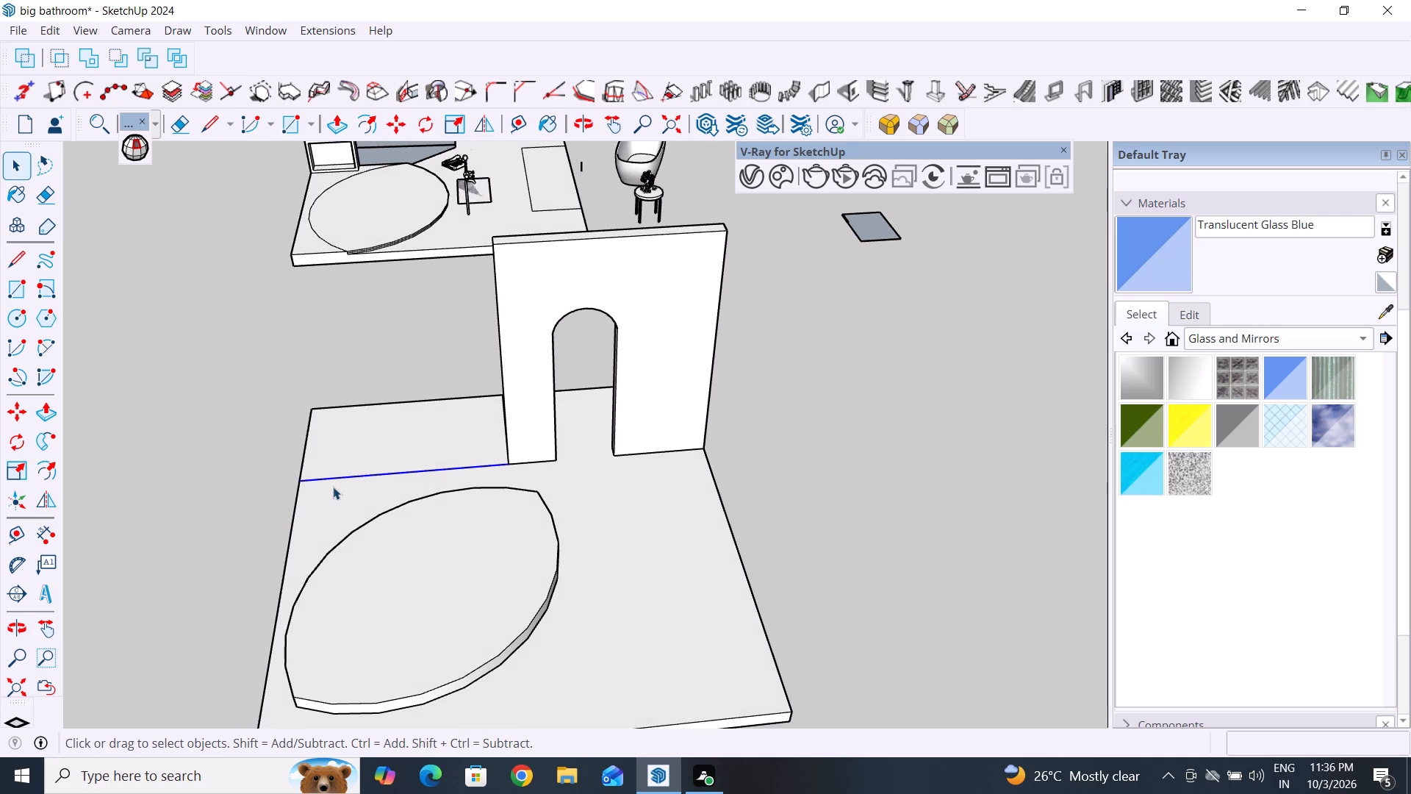
pyautogui.click(362, 478)
pyautogui.press('Delete')
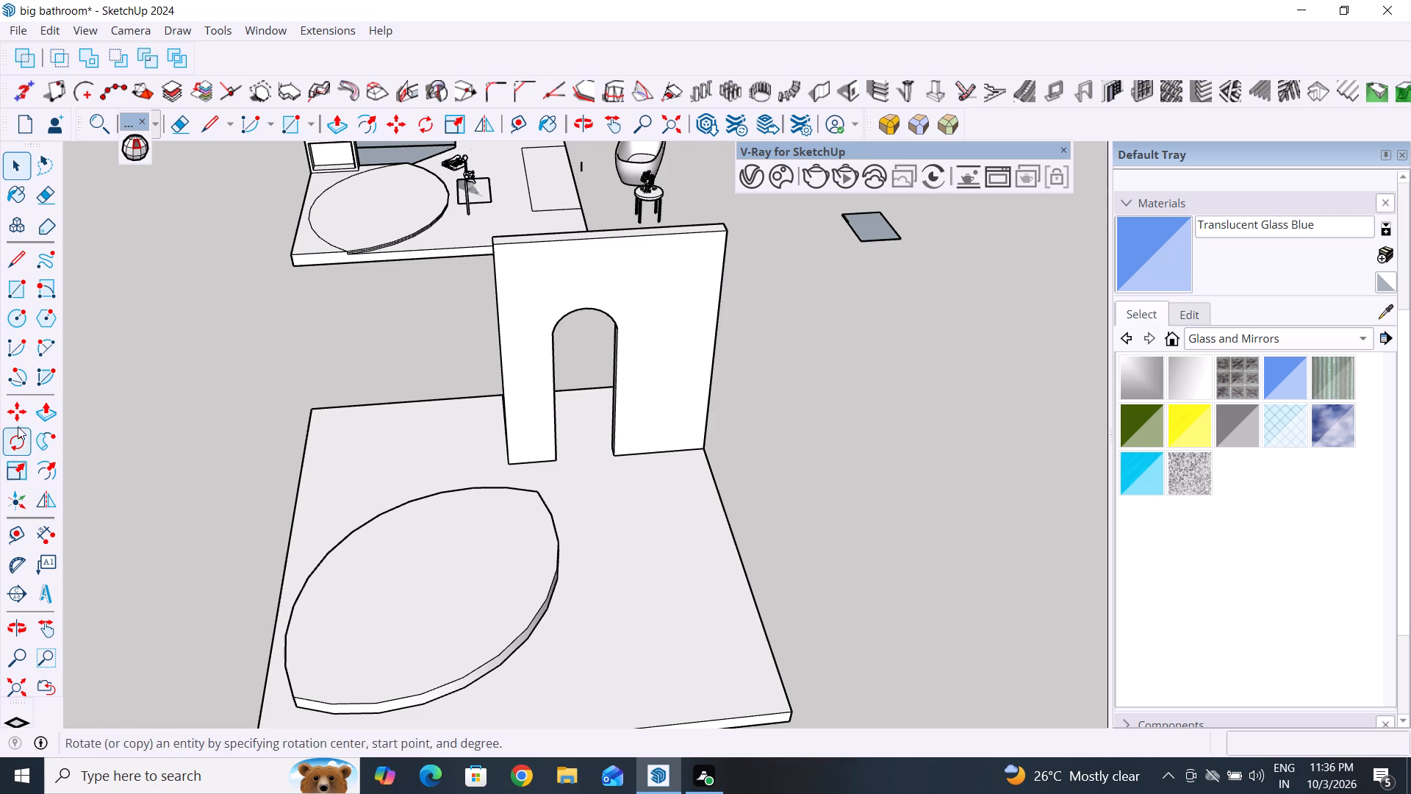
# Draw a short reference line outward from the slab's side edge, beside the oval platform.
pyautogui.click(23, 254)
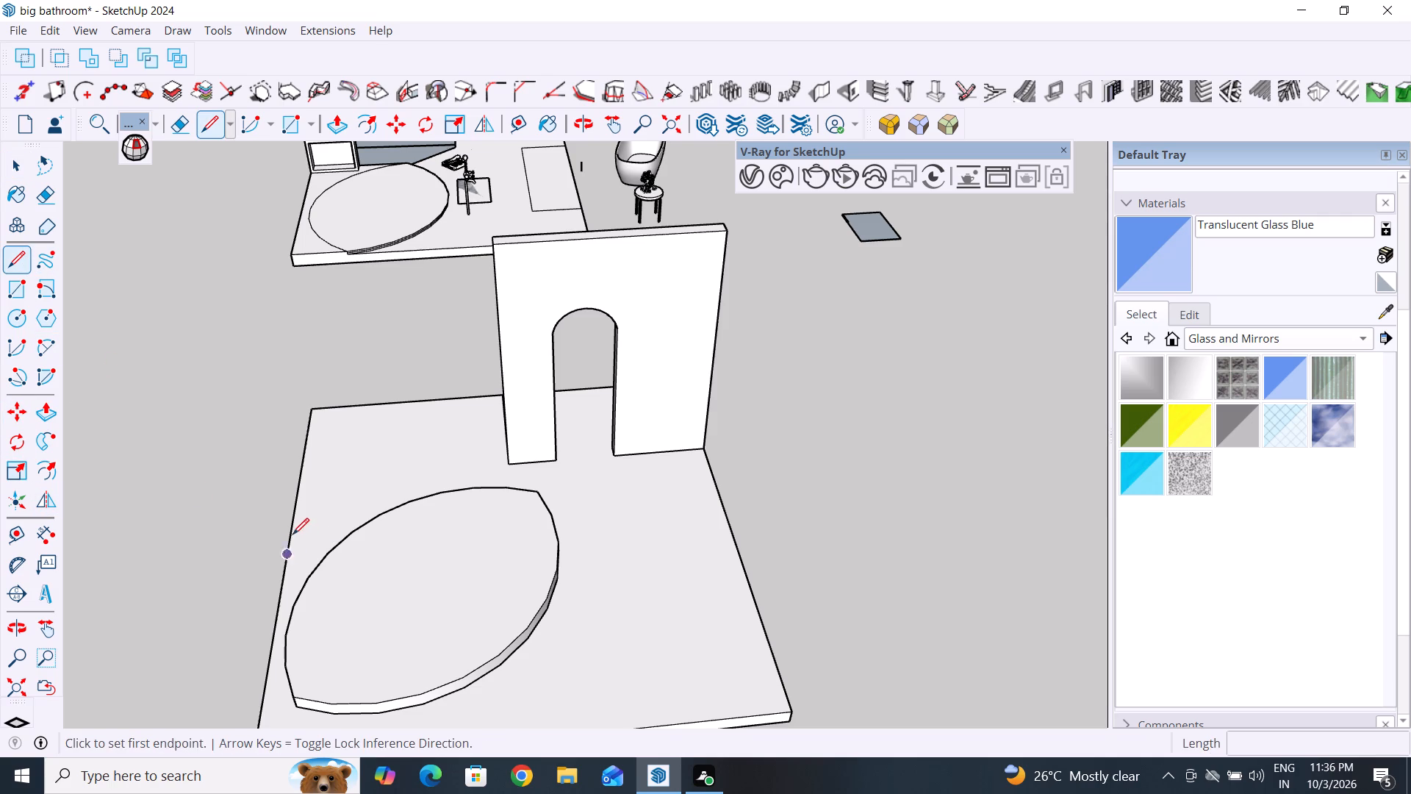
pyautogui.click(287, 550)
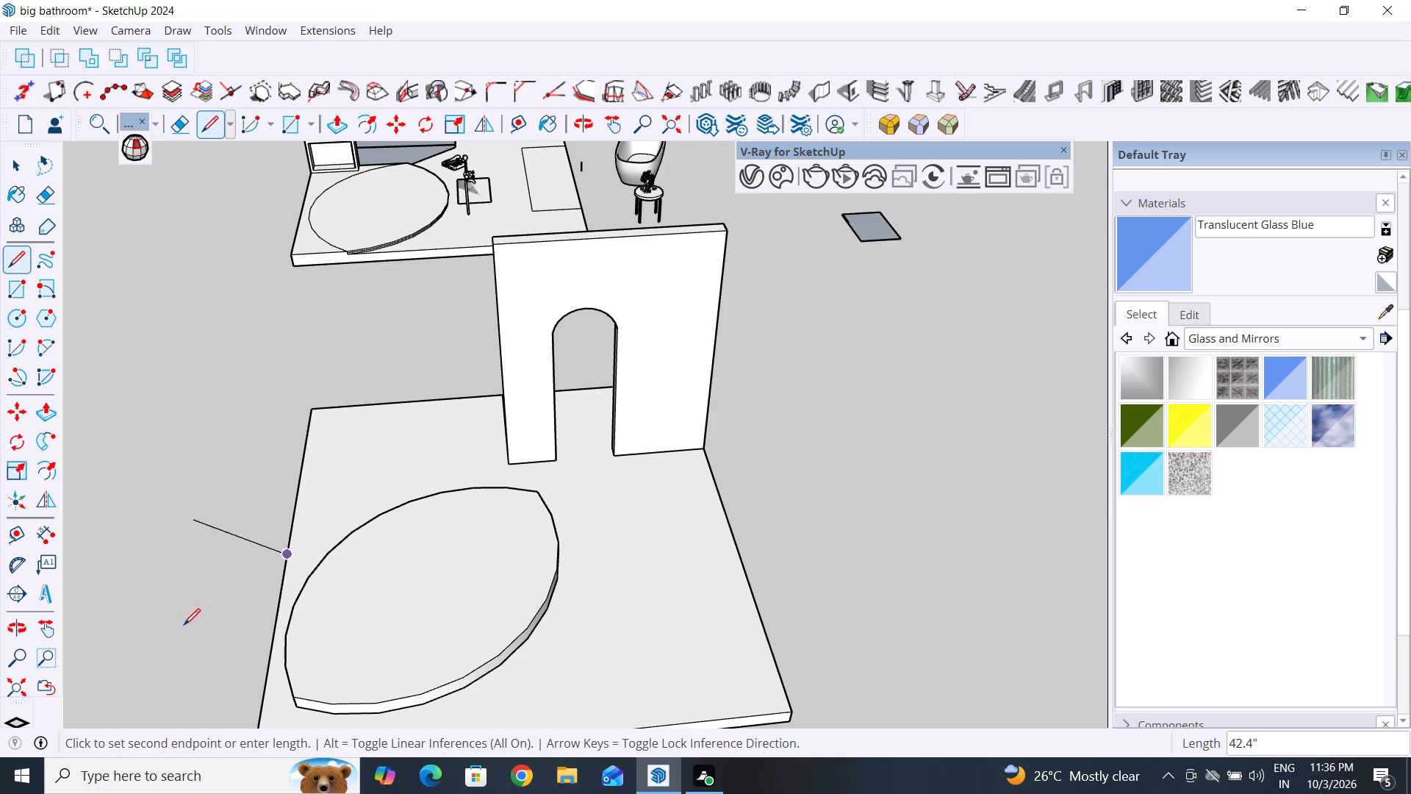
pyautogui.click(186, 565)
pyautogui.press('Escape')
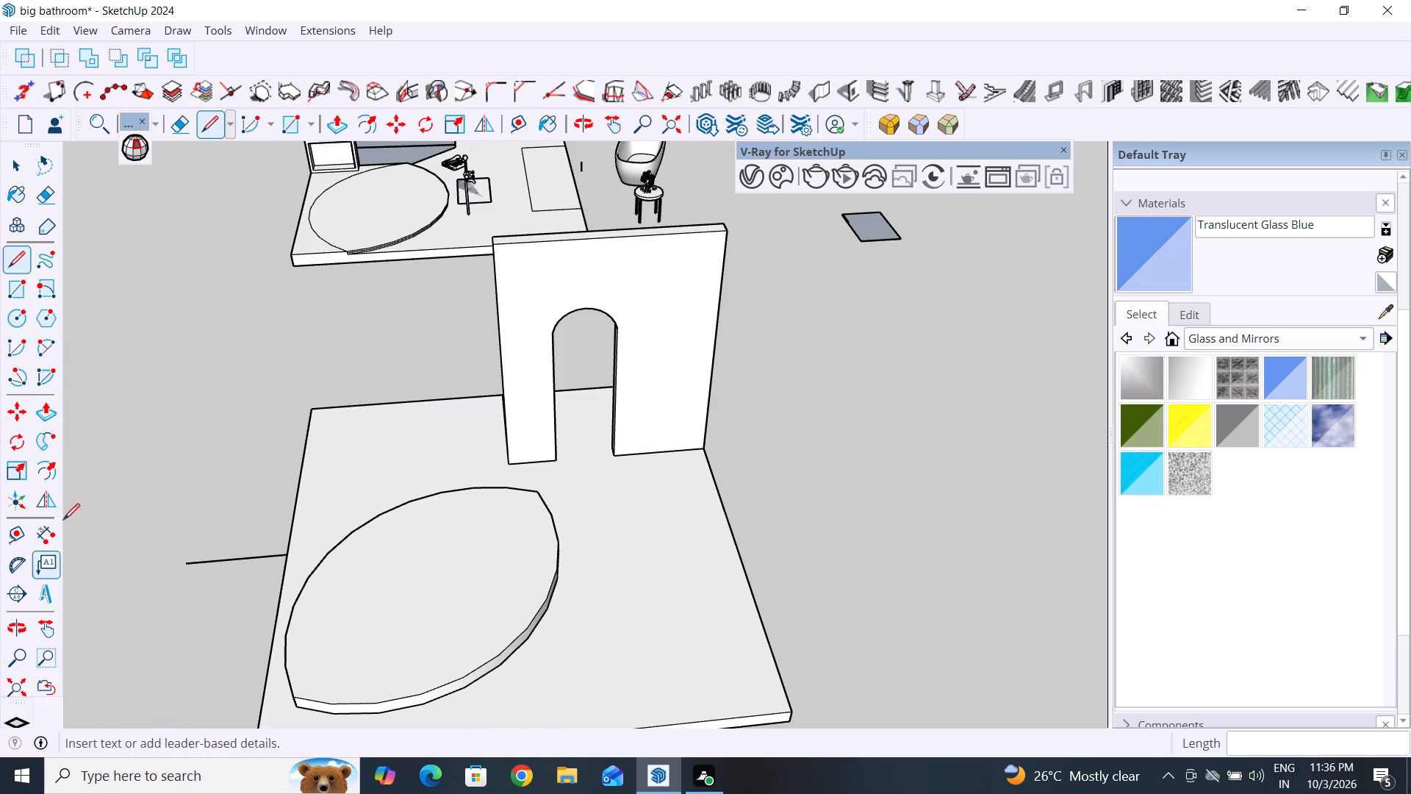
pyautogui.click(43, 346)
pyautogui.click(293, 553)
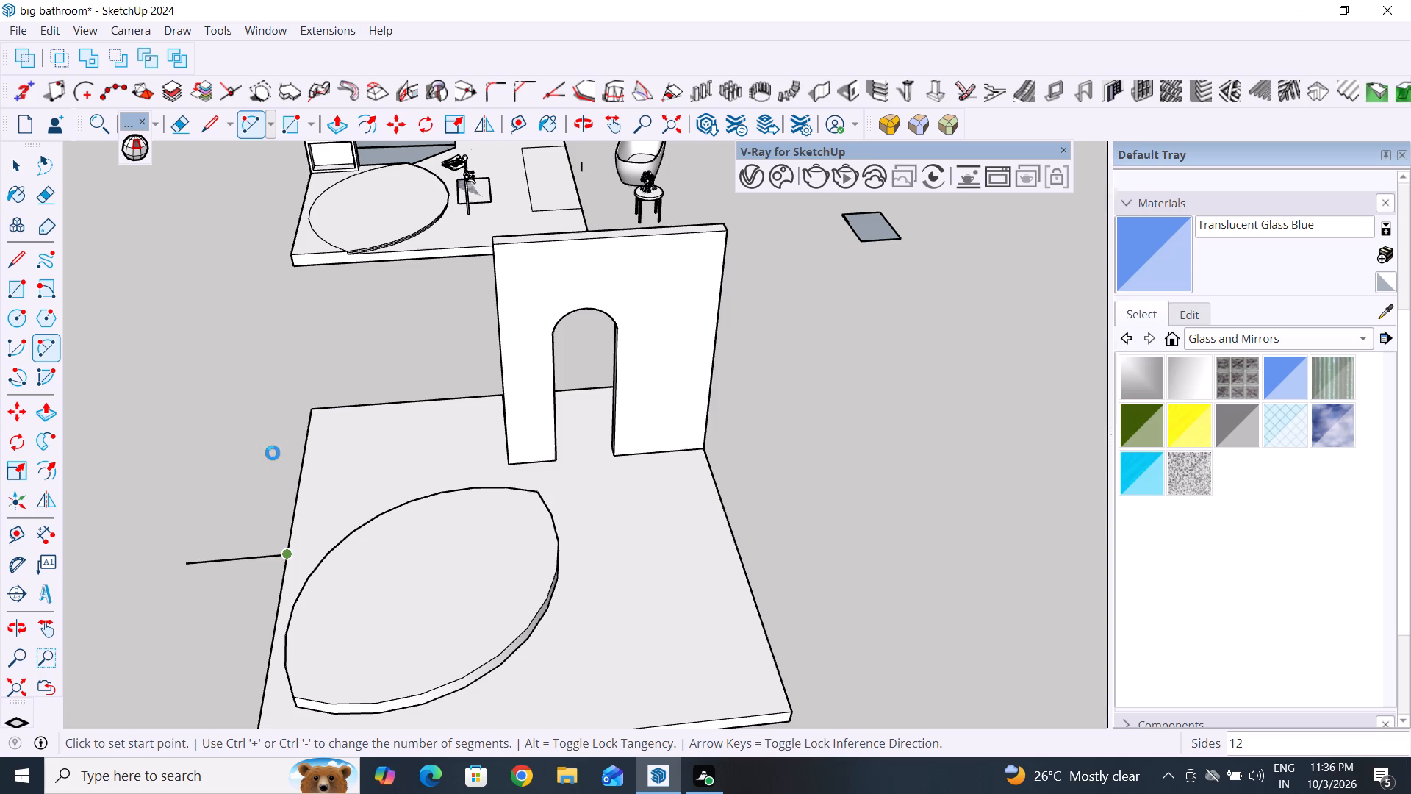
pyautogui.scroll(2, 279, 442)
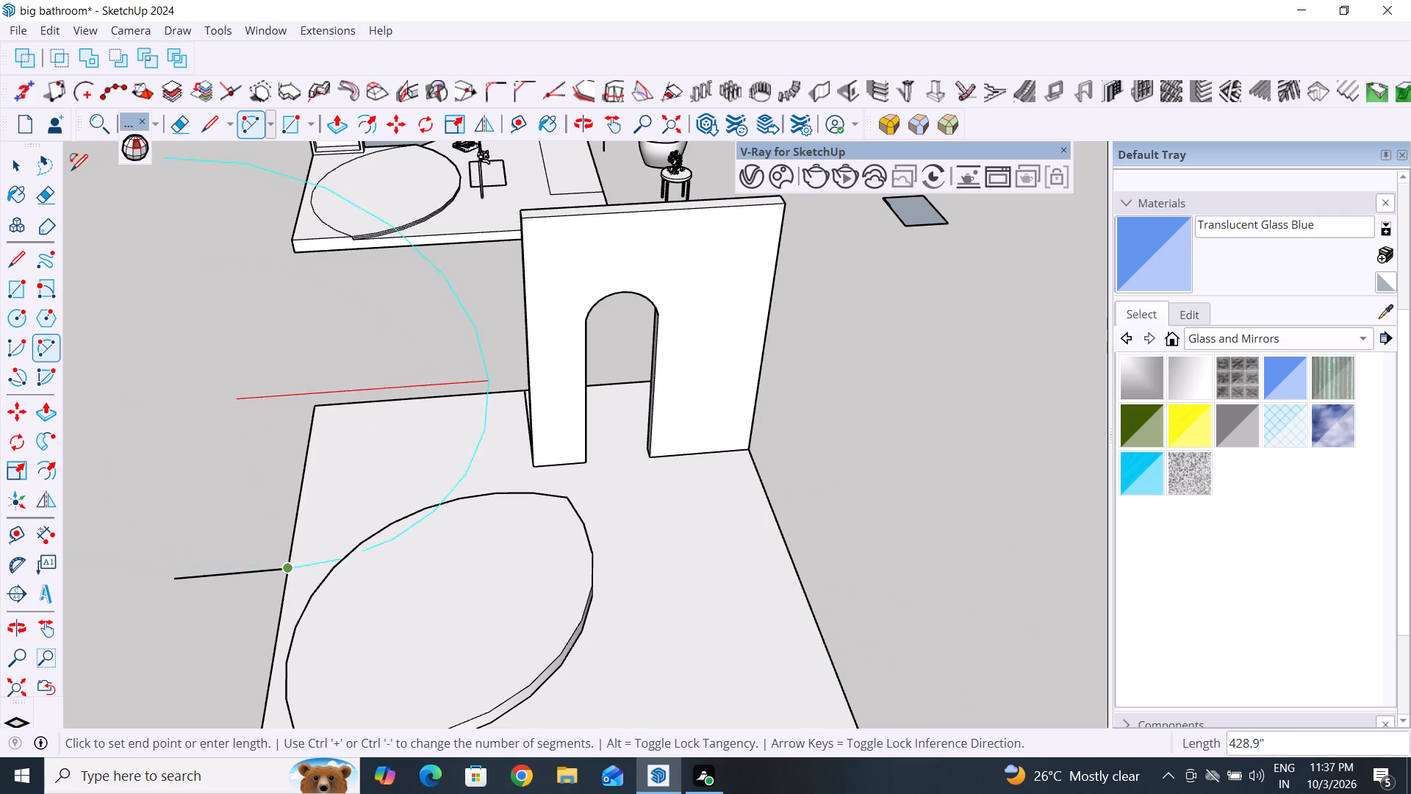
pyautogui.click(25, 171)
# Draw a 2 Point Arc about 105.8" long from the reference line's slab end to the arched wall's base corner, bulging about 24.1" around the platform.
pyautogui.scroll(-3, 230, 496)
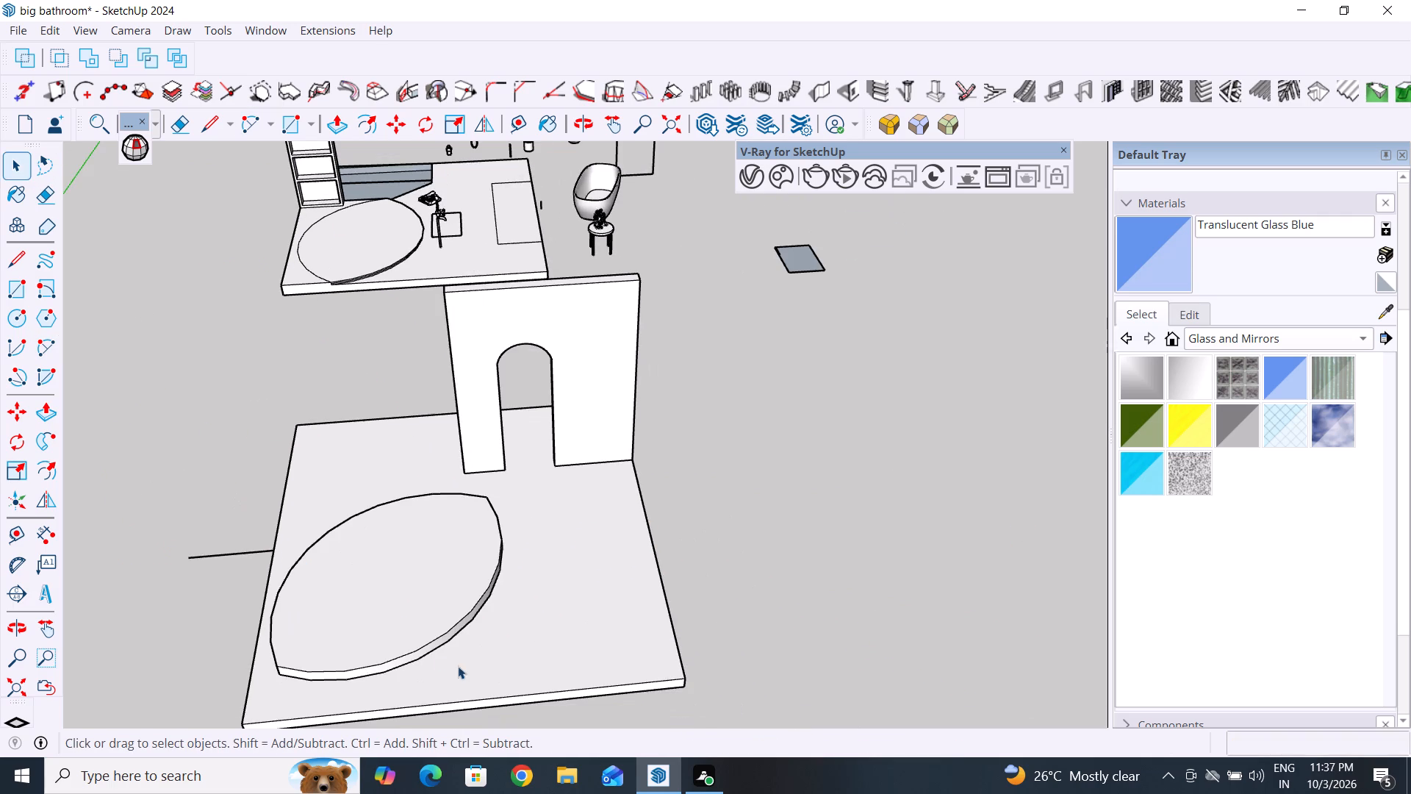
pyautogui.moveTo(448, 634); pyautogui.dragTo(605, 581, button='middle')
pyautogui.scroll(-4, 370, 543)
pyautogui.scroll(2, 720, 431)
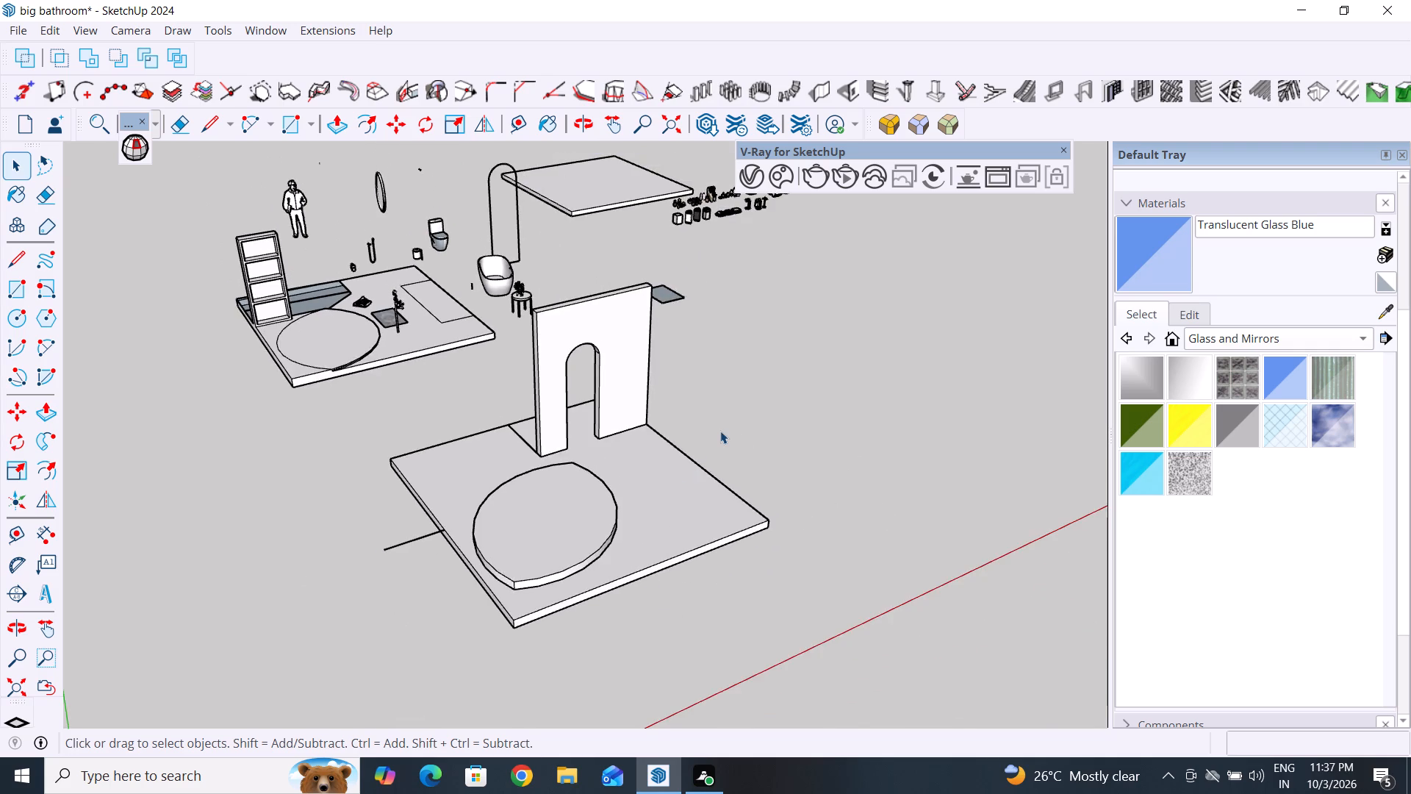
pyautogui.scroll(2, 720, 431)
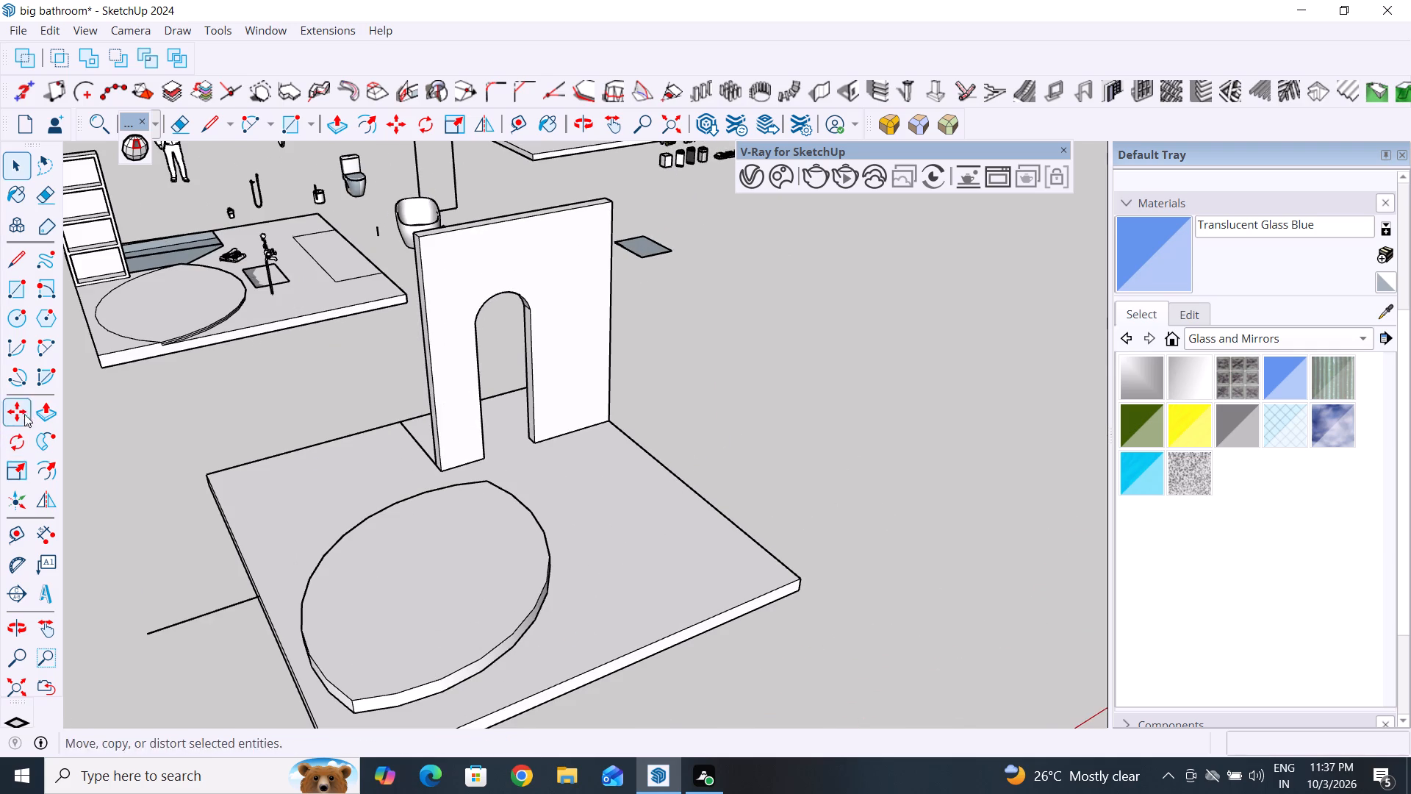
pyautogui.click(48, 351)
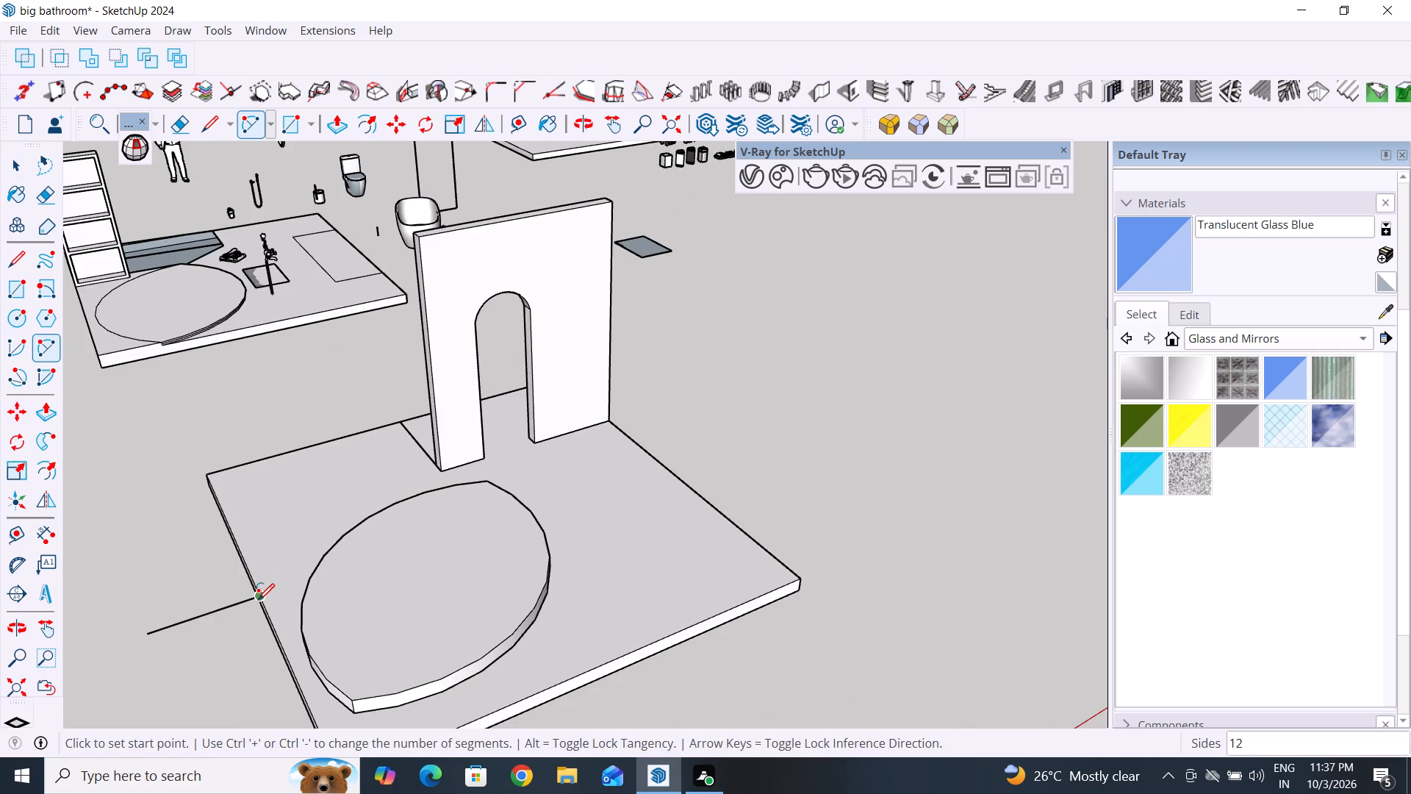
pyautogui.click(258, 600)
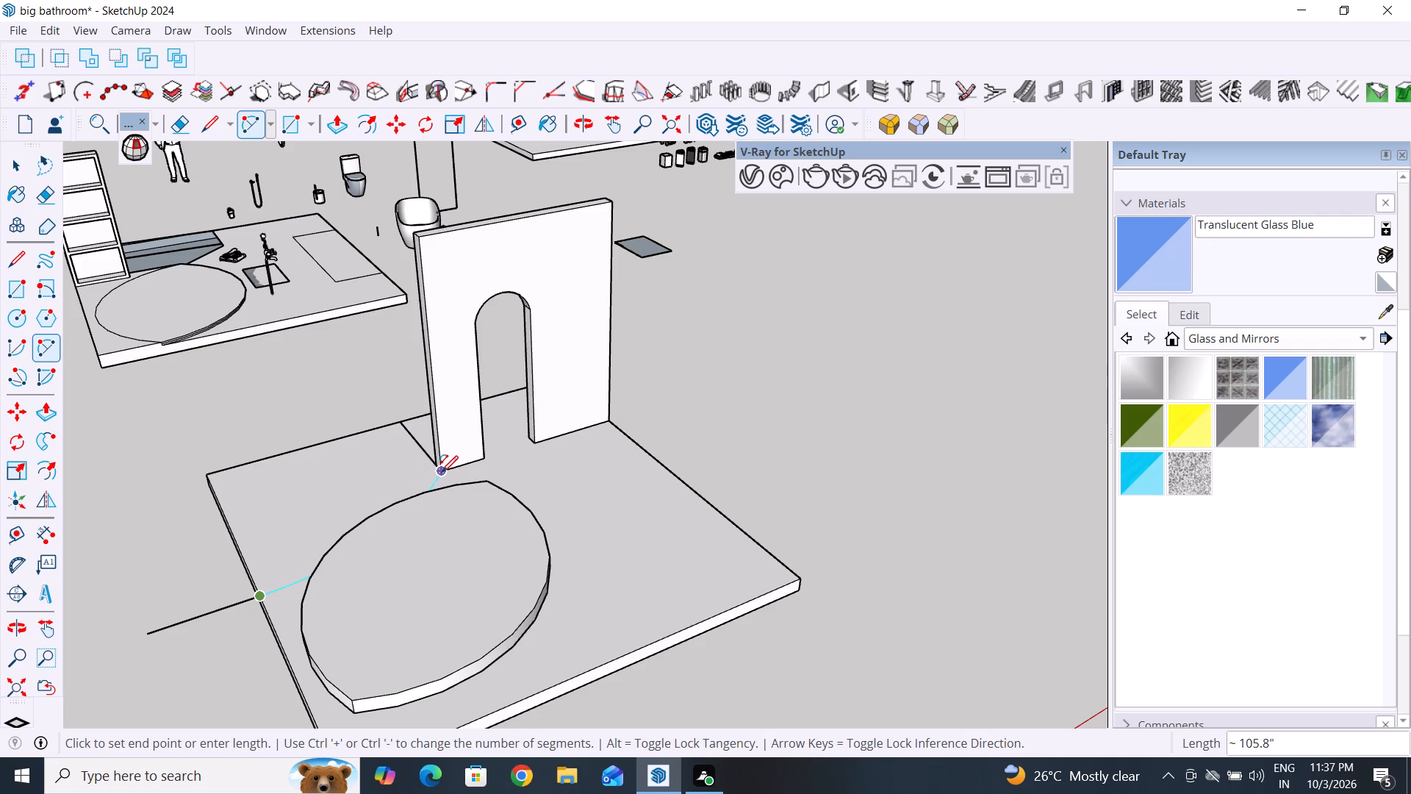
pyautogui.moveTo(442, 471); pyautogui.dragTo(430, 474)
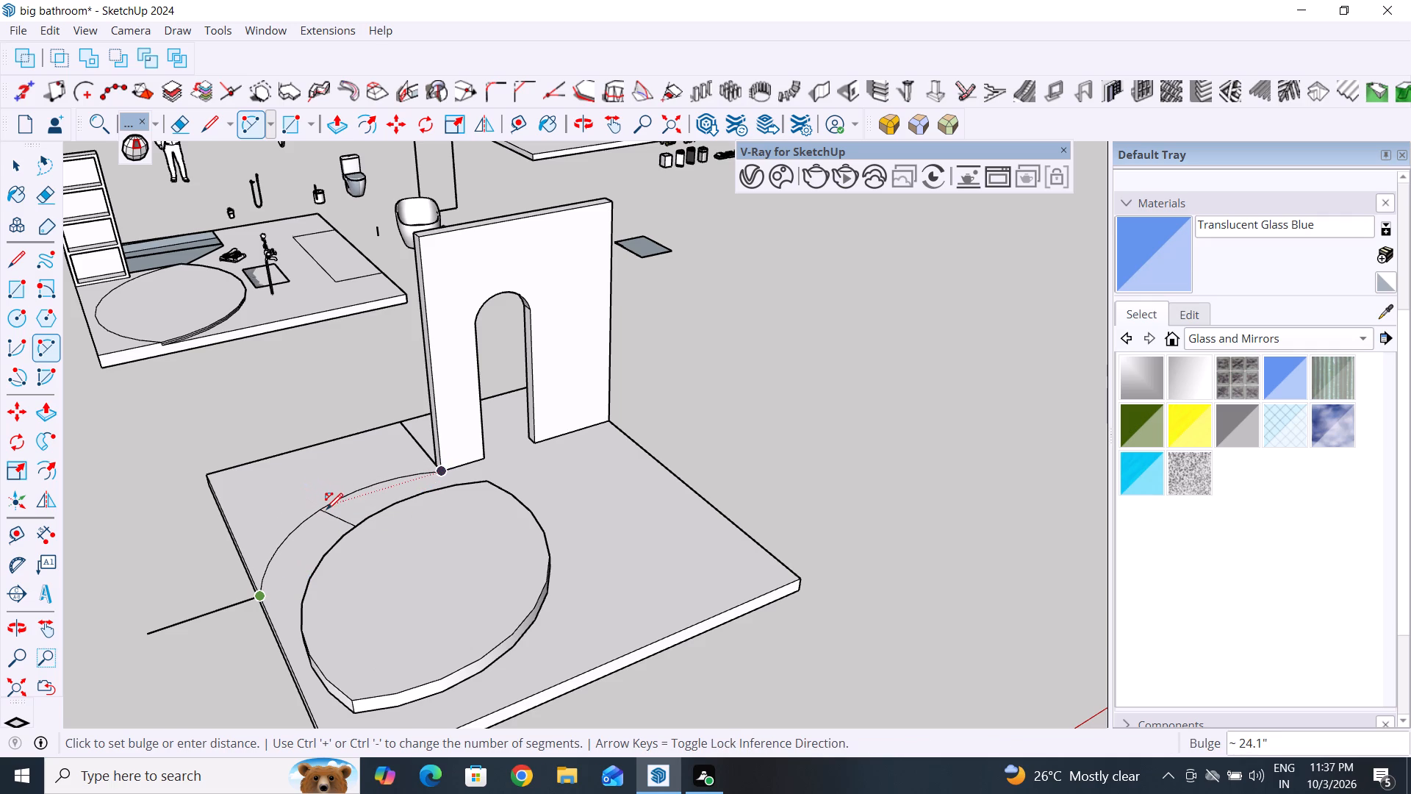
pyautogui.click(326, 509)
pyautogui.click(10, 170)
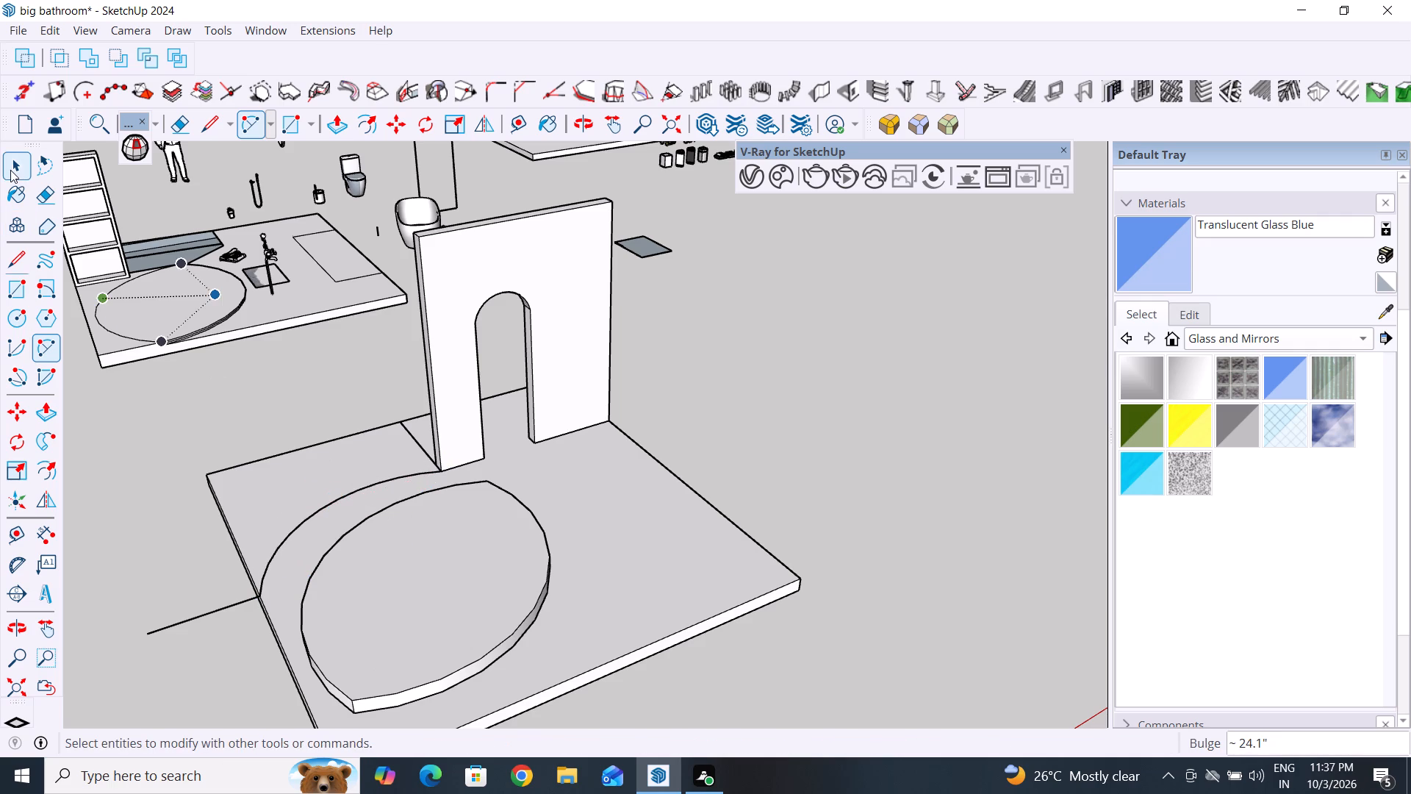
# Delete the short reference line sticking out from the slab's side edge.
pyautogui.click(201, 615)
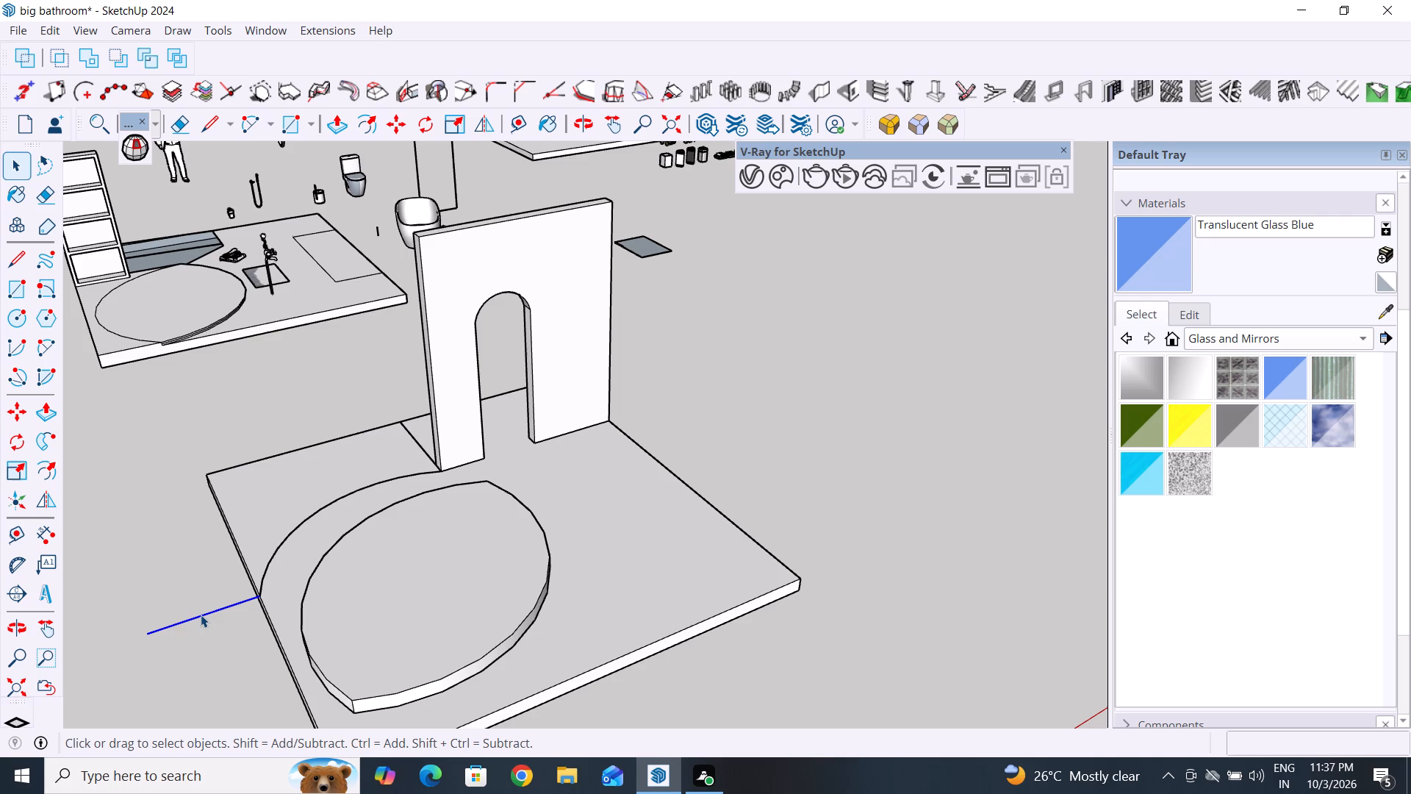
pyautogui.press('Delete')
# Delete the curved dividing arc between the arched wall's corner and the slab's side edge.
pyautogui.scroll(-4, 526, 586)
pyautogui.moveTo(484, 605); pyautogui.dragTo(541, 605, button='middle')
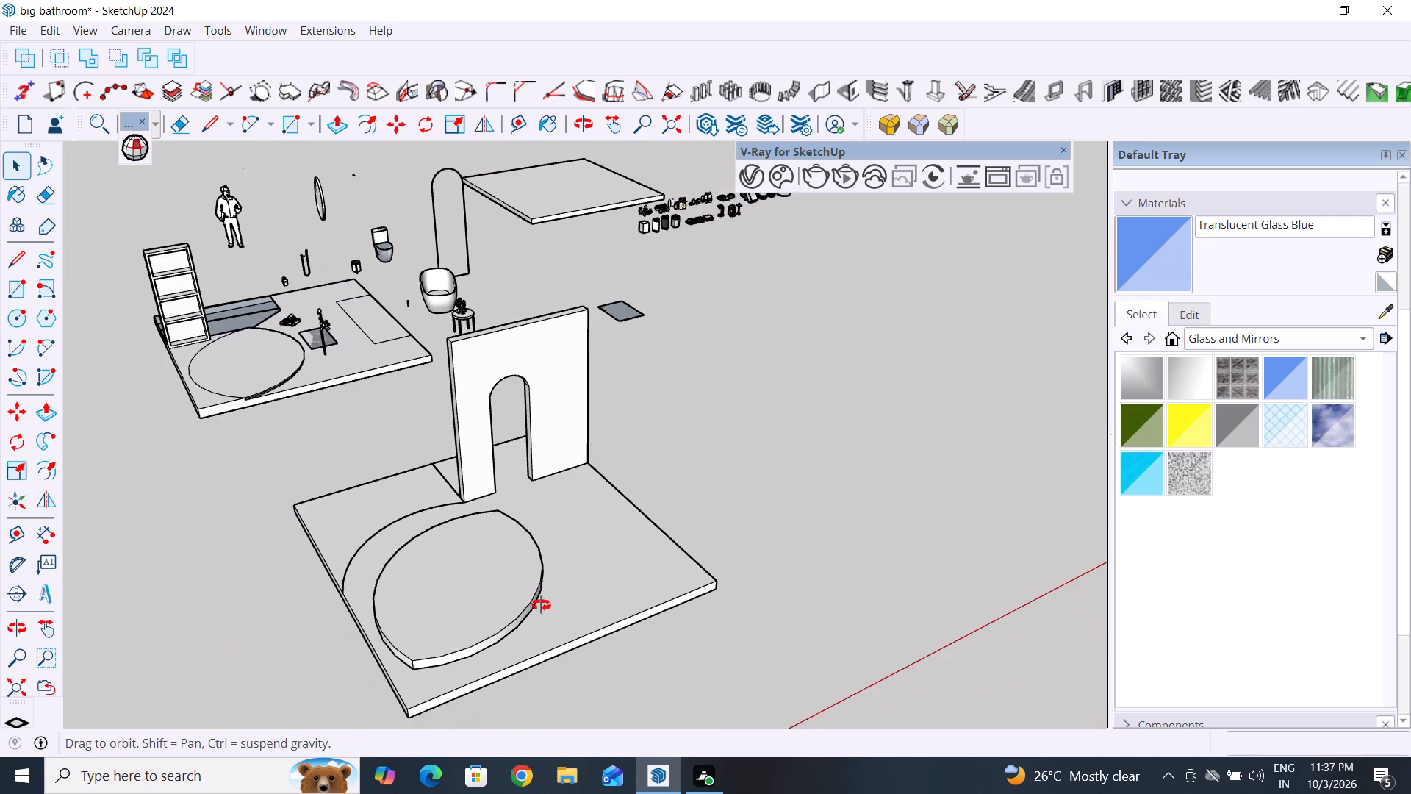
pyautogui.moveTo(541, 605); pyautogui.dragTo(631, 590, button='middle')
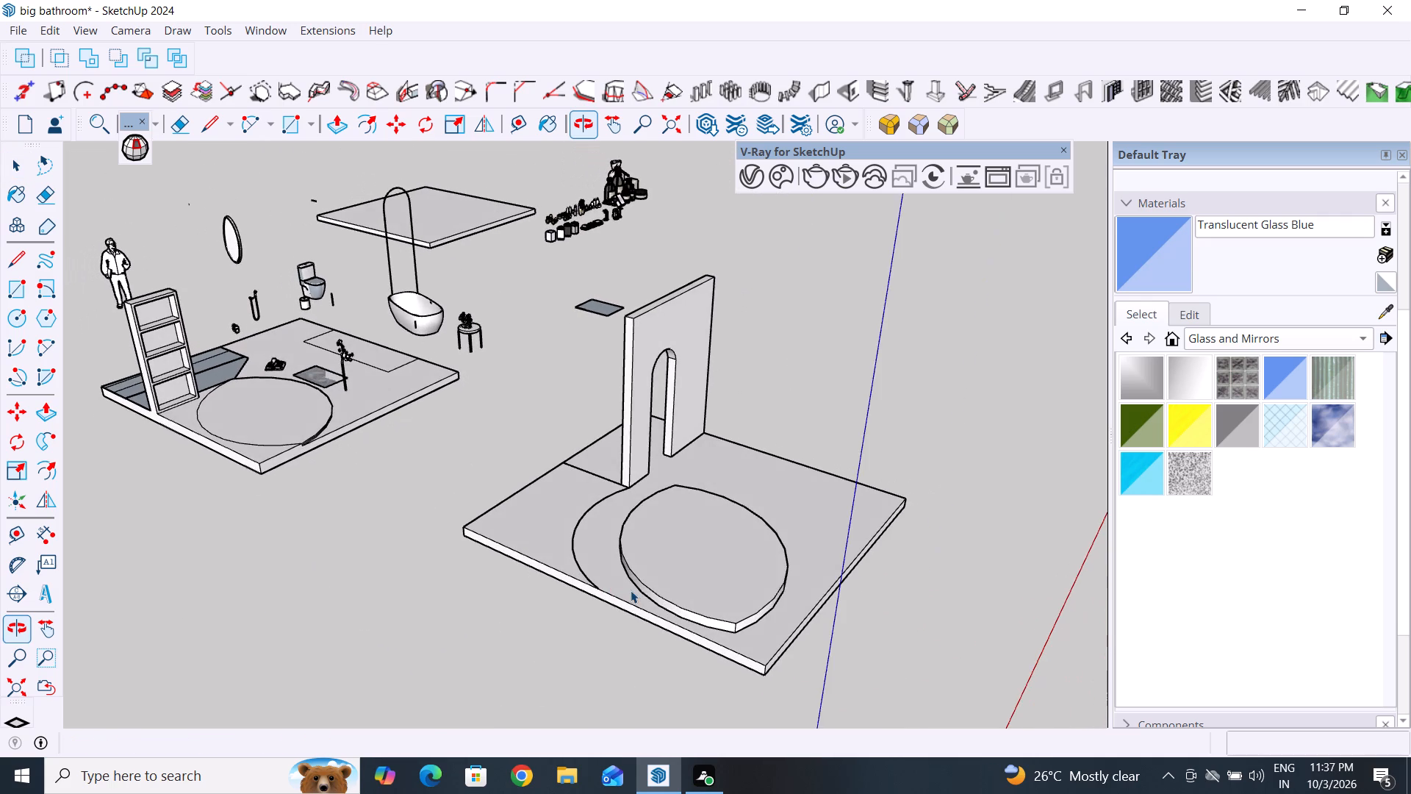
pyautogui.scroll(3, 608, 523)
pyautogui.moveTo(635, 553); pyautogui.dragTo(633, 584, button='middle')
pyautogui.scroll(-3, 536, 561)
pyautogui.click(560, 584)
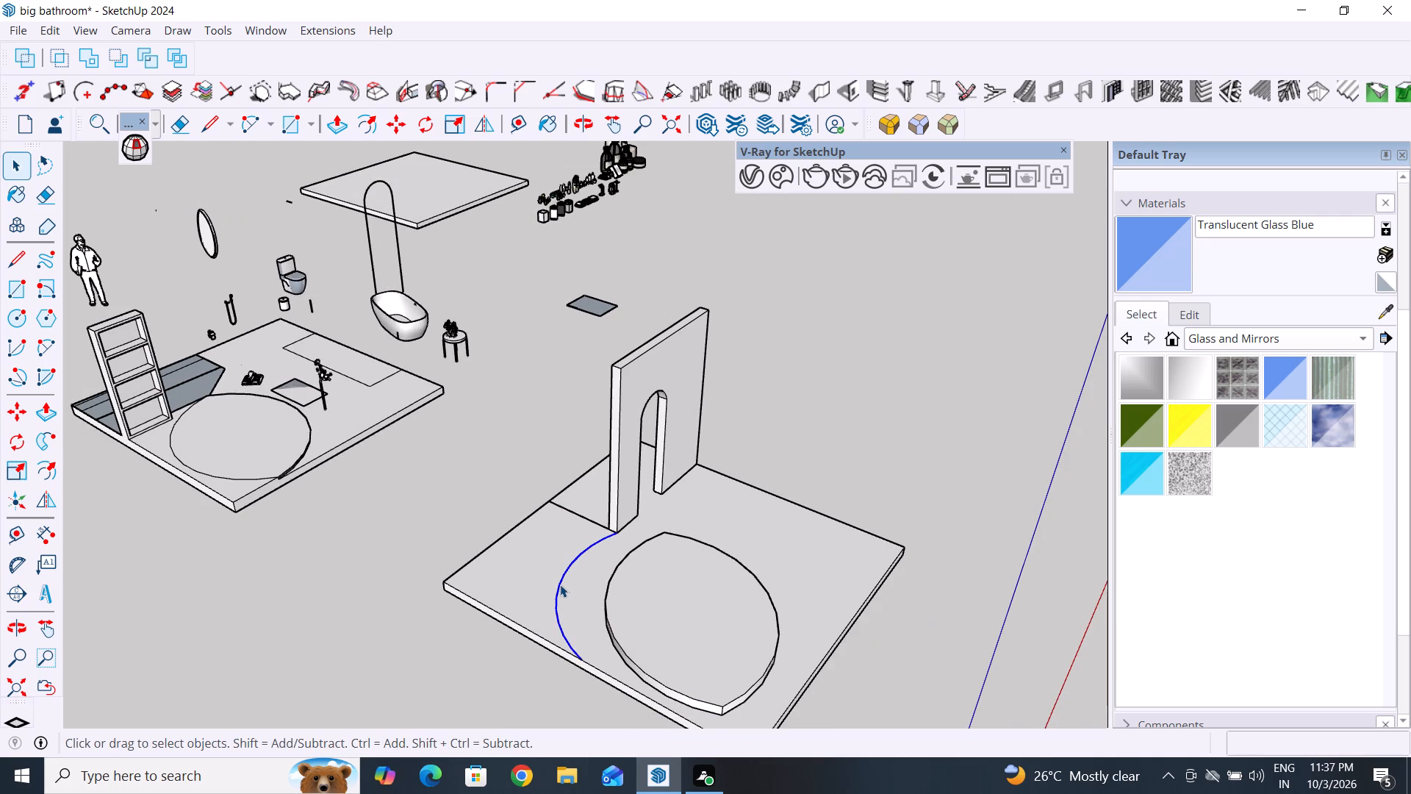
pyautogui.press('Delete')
# Draw a 2 Point Arc from the arched wall's base corner to the slab's side edge, bulging about 18.4" around the oval platform.
pyautogui.click(57, 344)
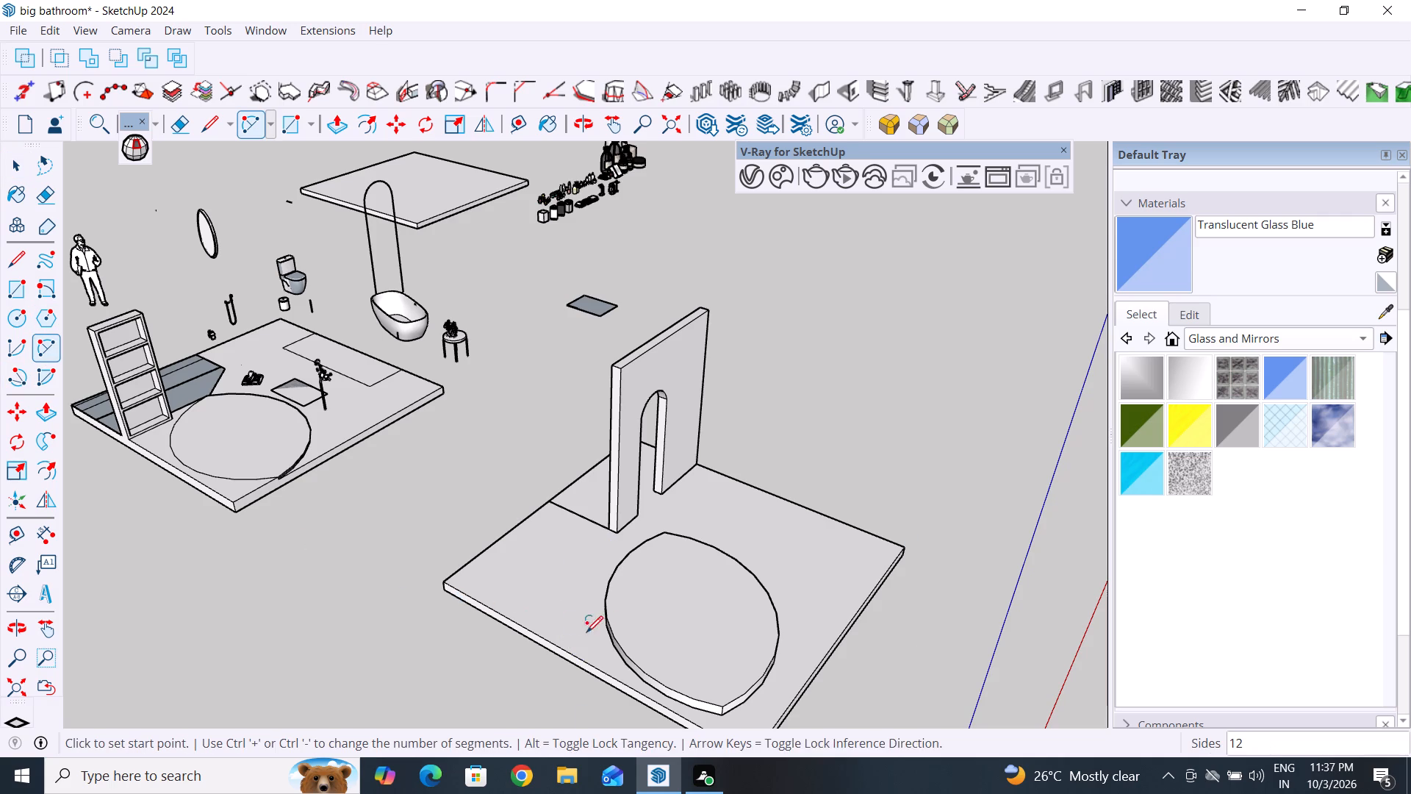
pyautogui.click(617, 529)
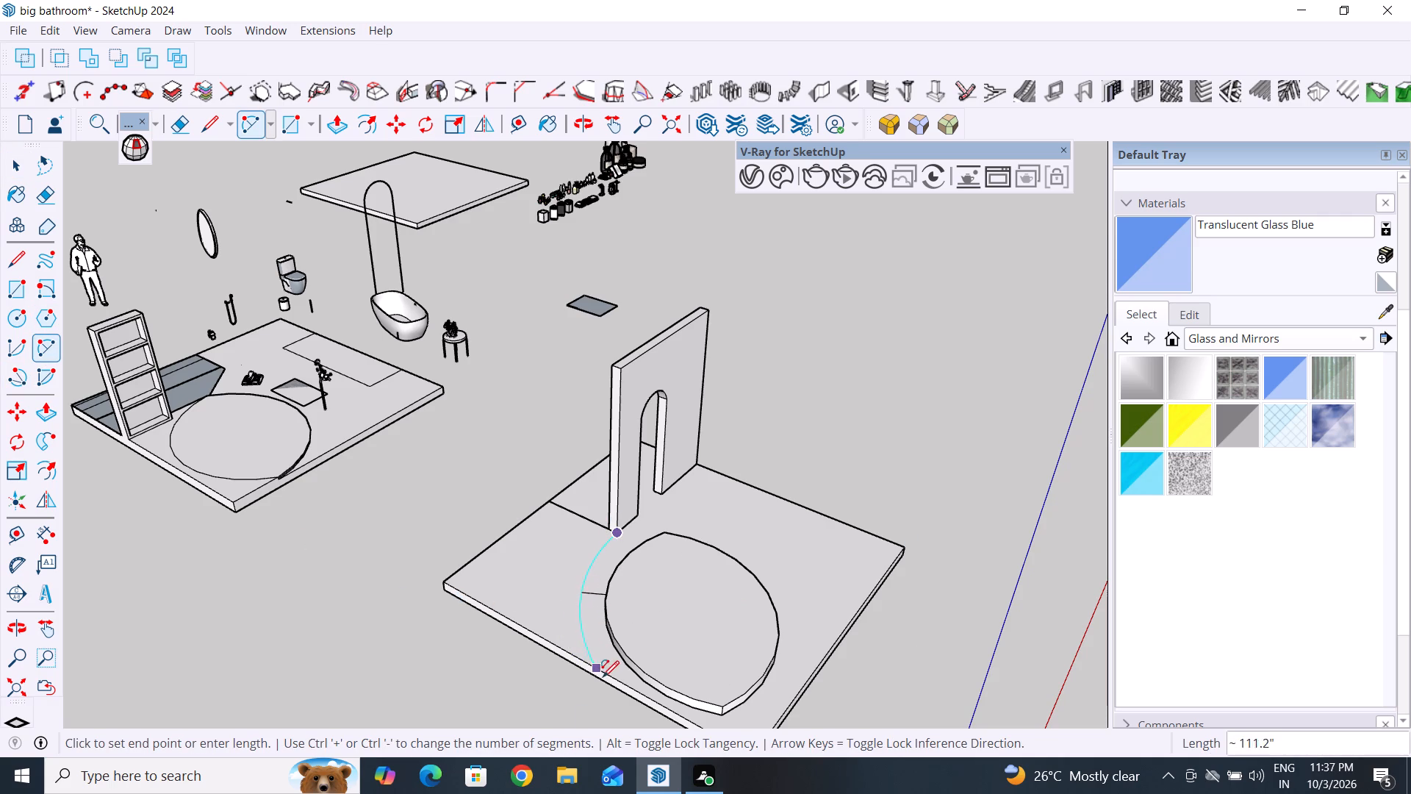
pyautogui.click(608, 679)
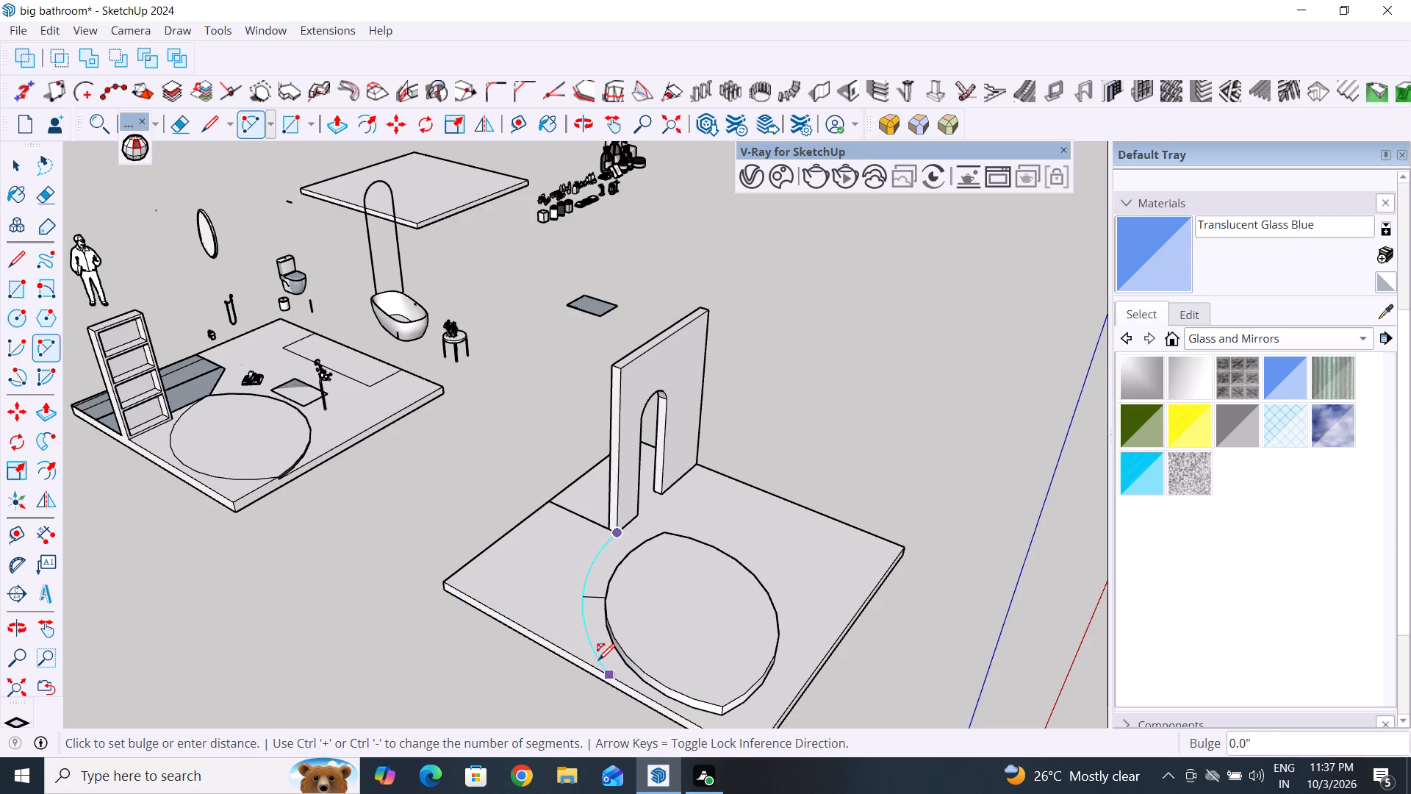
pyautogui.click(581, 609)
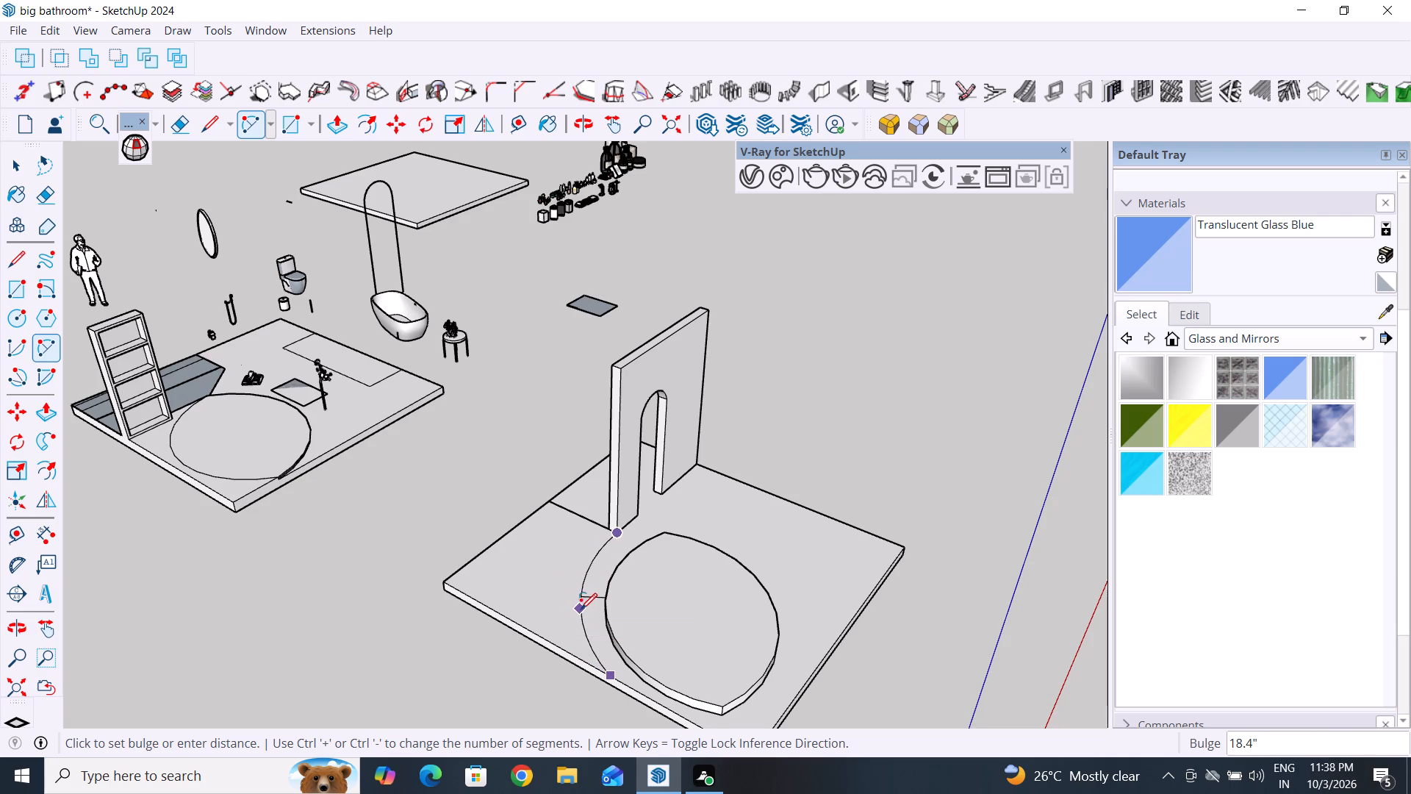
pyautogui.click(15, 176)
pyautogui.scroll(-1, 522, 526)
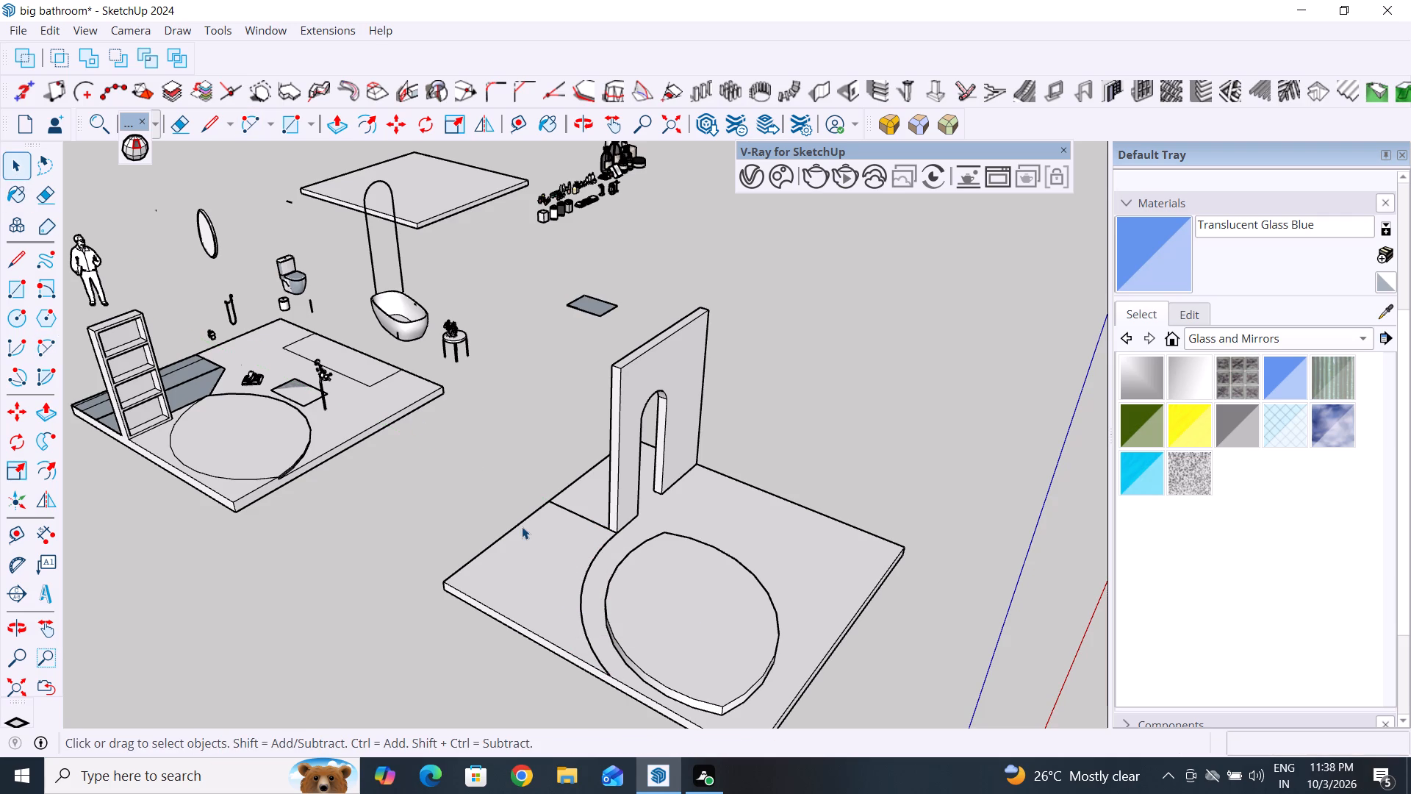
# Examine the curved divider between the arched wall and the slab's side edge from several angles.
pyautogui.scroll(-2, 522, 526)
pyautogui.moveTo(520, 627); pyautogui.dragTo(696, 636, button='middle')
pyautogui.click(687, 565)
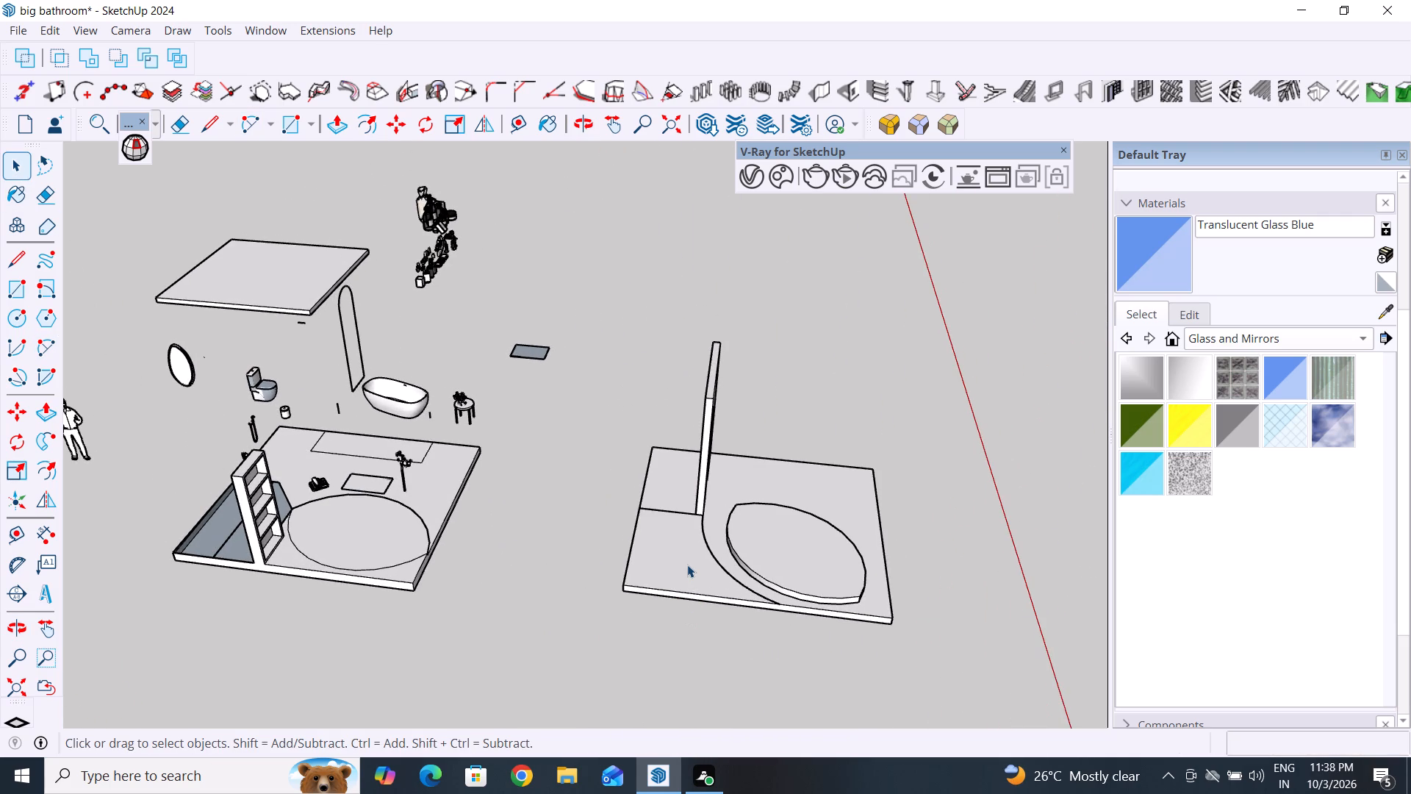
pyautogui.scroll(7, 687, 565)
pyautogui.moveTo(656, 602); pyautogui.dragTo(639, 577, button='middle')
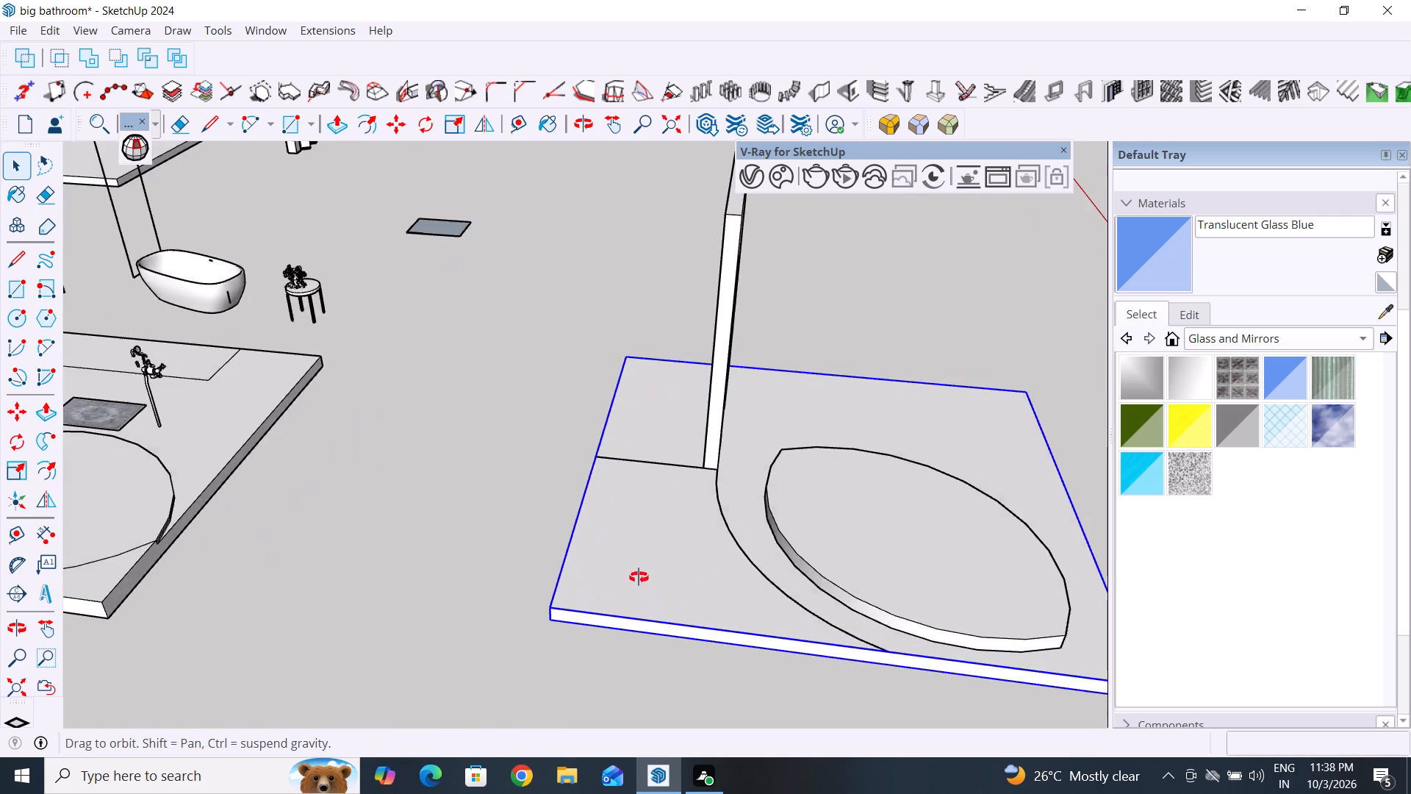
pyautogui.moveTo(639, 577); pyautogui.dragTo(313, 500, button='middle')
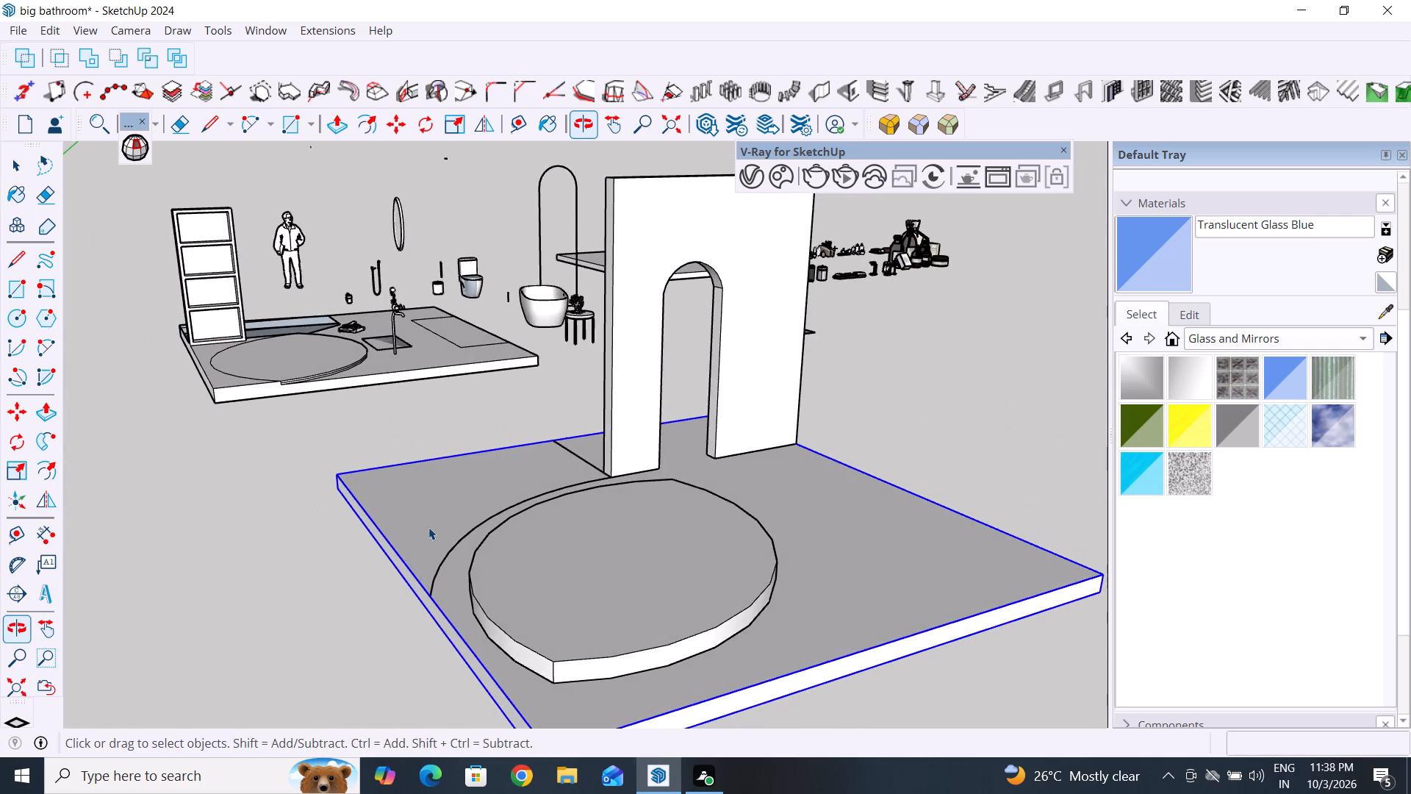
pyautogui.scroll(4, 495, 518)
pyautogui.moveTo(509, 532); pyautogui.dragTo(728, 458, button='middle')
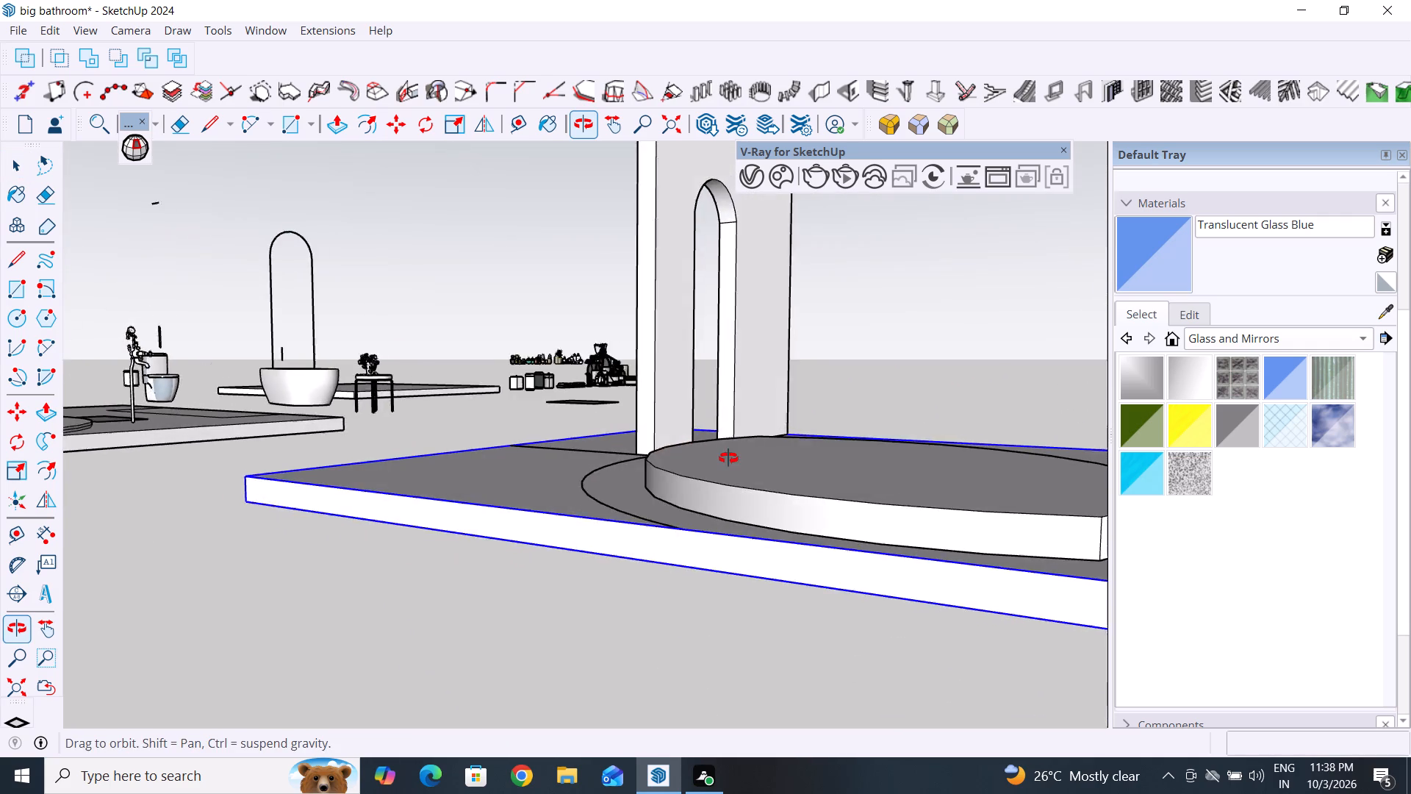
pyautogui.moveTo(728, 458); pyautogui.dragTo(776, 522, button='middle')
pyautogui.scroll(-3, 603, 626)
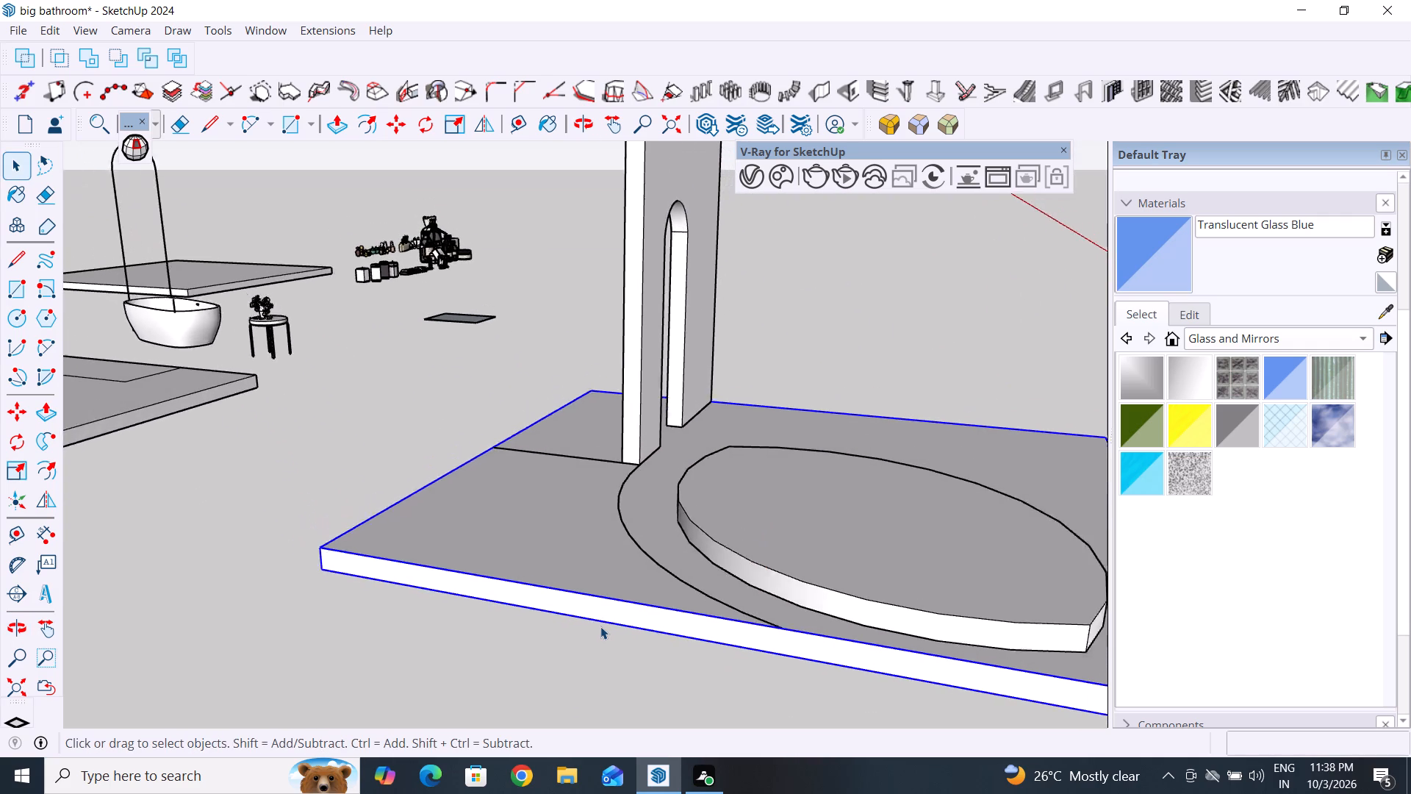
pyautogui.scroll(-2, 600, 626)
pyautogui.scroll(4, 682, 572)
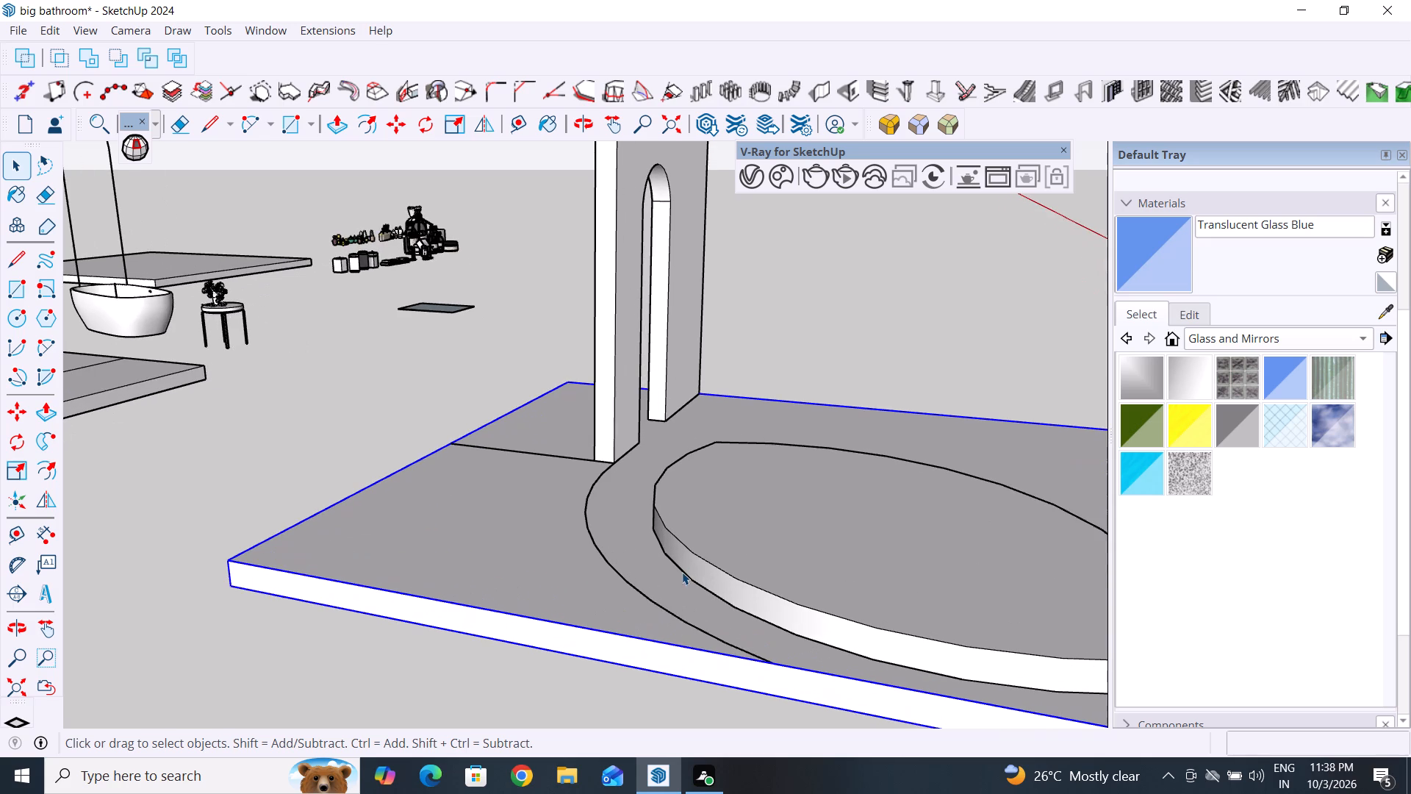
pyautogui.click(718, 644)
pyautogui.scroll(-3, 669, 507)
pyautogui.moveTo(622, 511); pyautogui.dragTo(419, 554, button='middle')
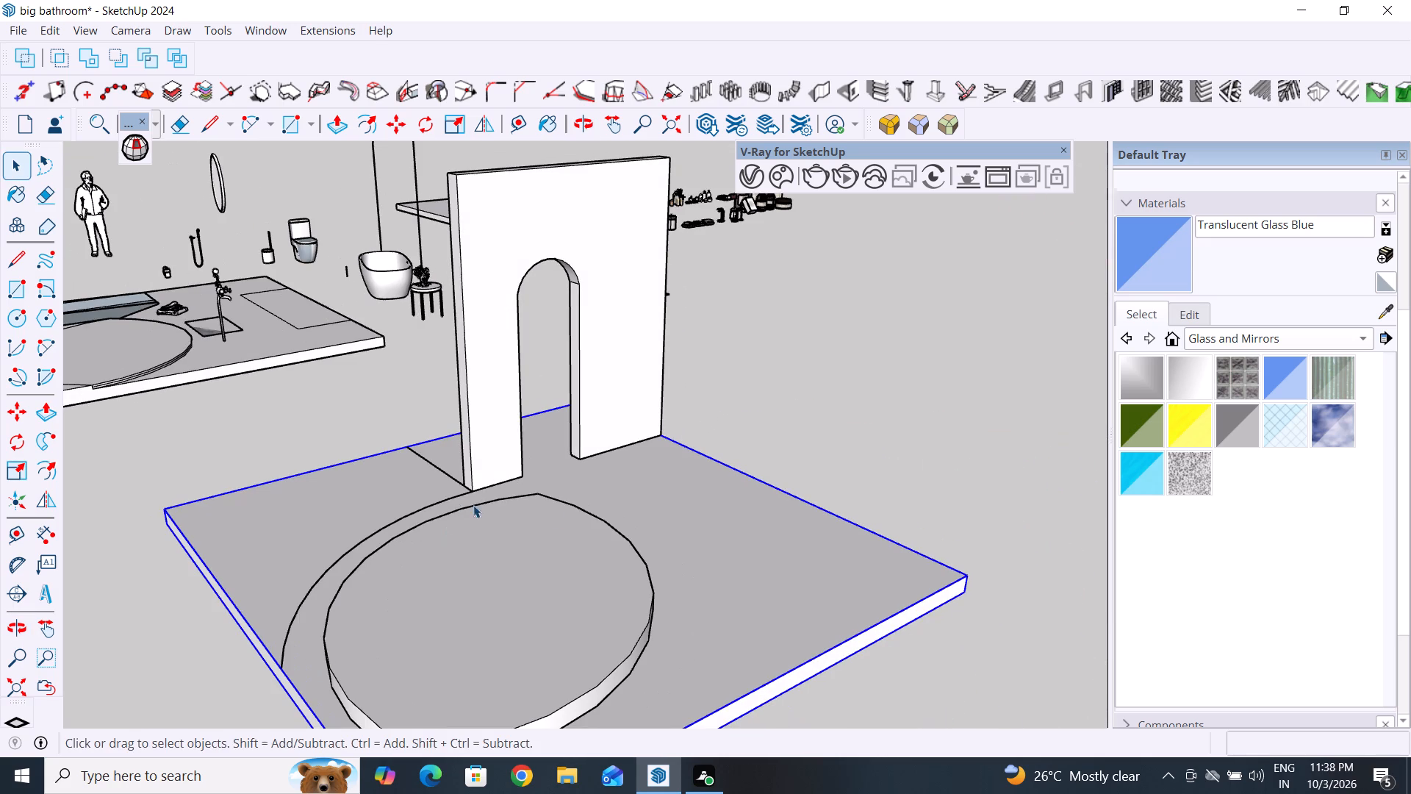
# Move the arched wall about 189.8" off the slab, along the wall's own length direction.
pyautogui.click(604, 389)
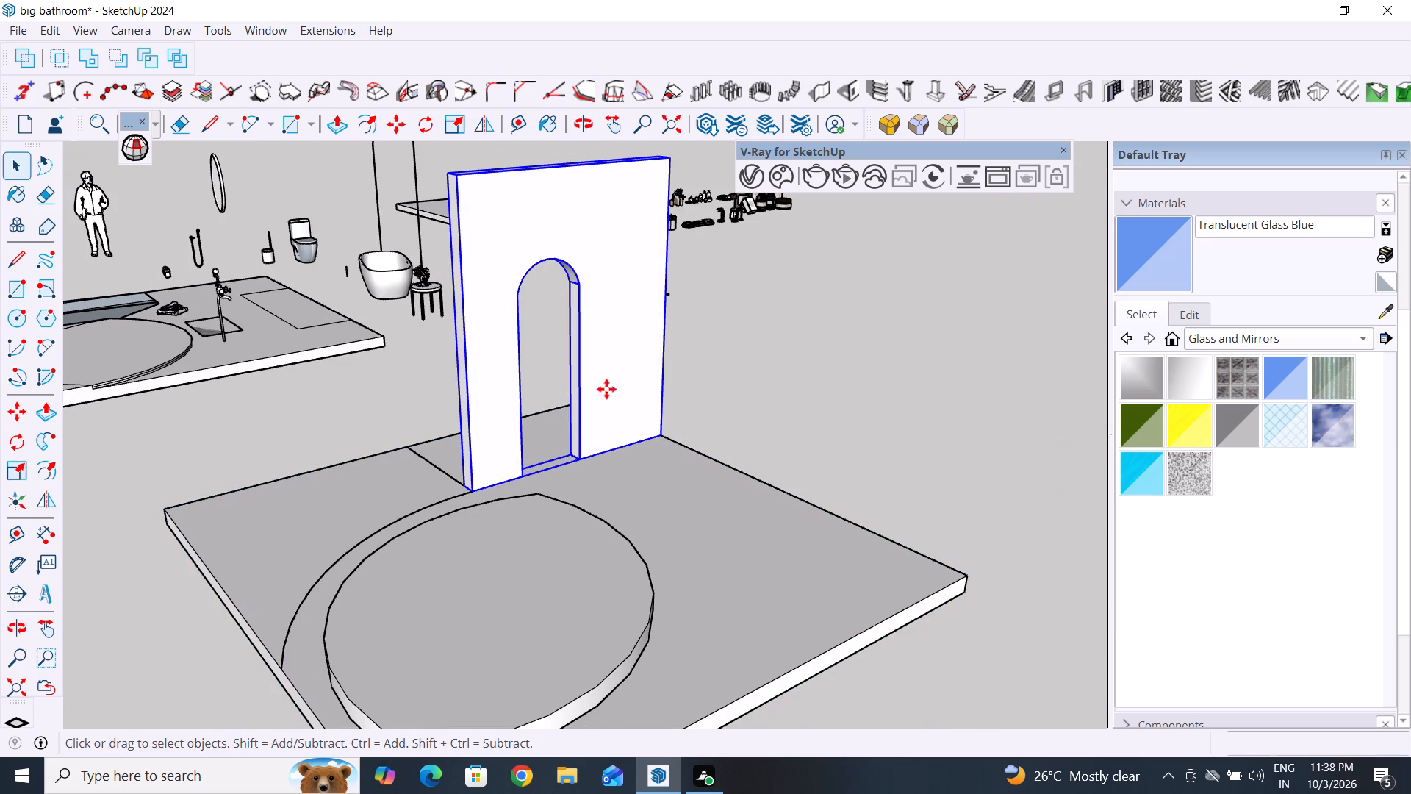
pyautogui.press('m')
pyautogui.click(476, 487)
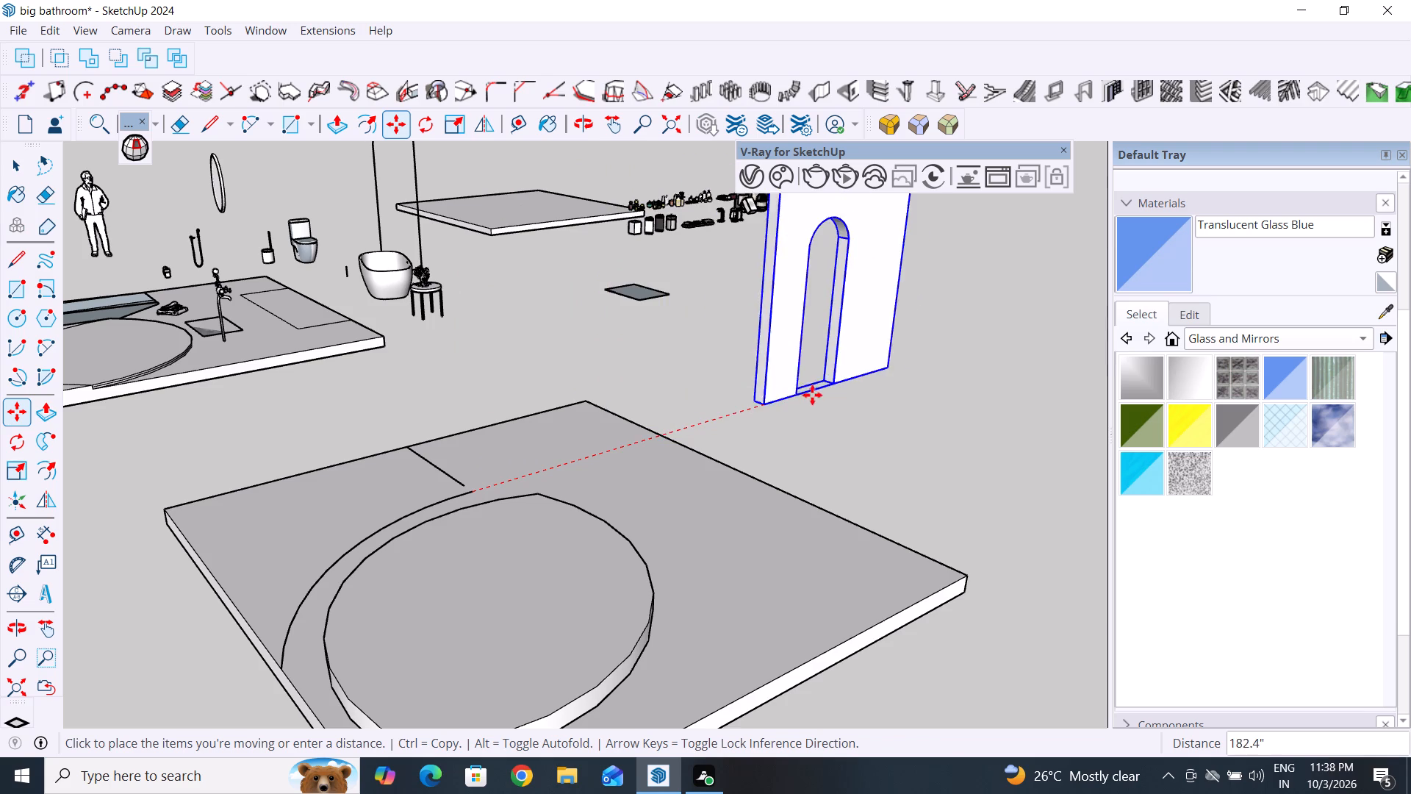
pyautogui.click(814, 394)
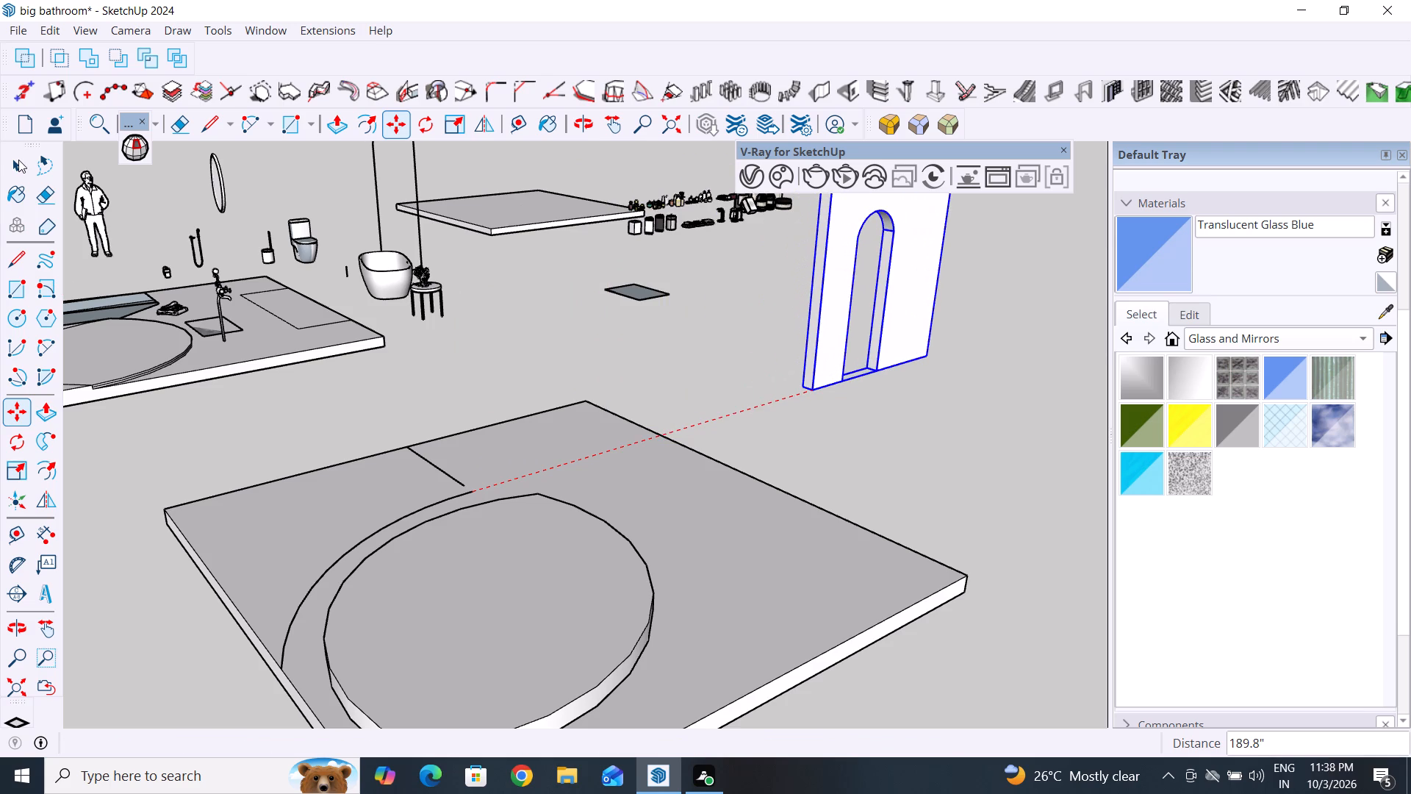
pyautogui.click(18, 160)
pyautogui.click(15, 170)
pyautogui.moveTo(608, 407); pyautogui.dragTo(15, 170, button='middle')
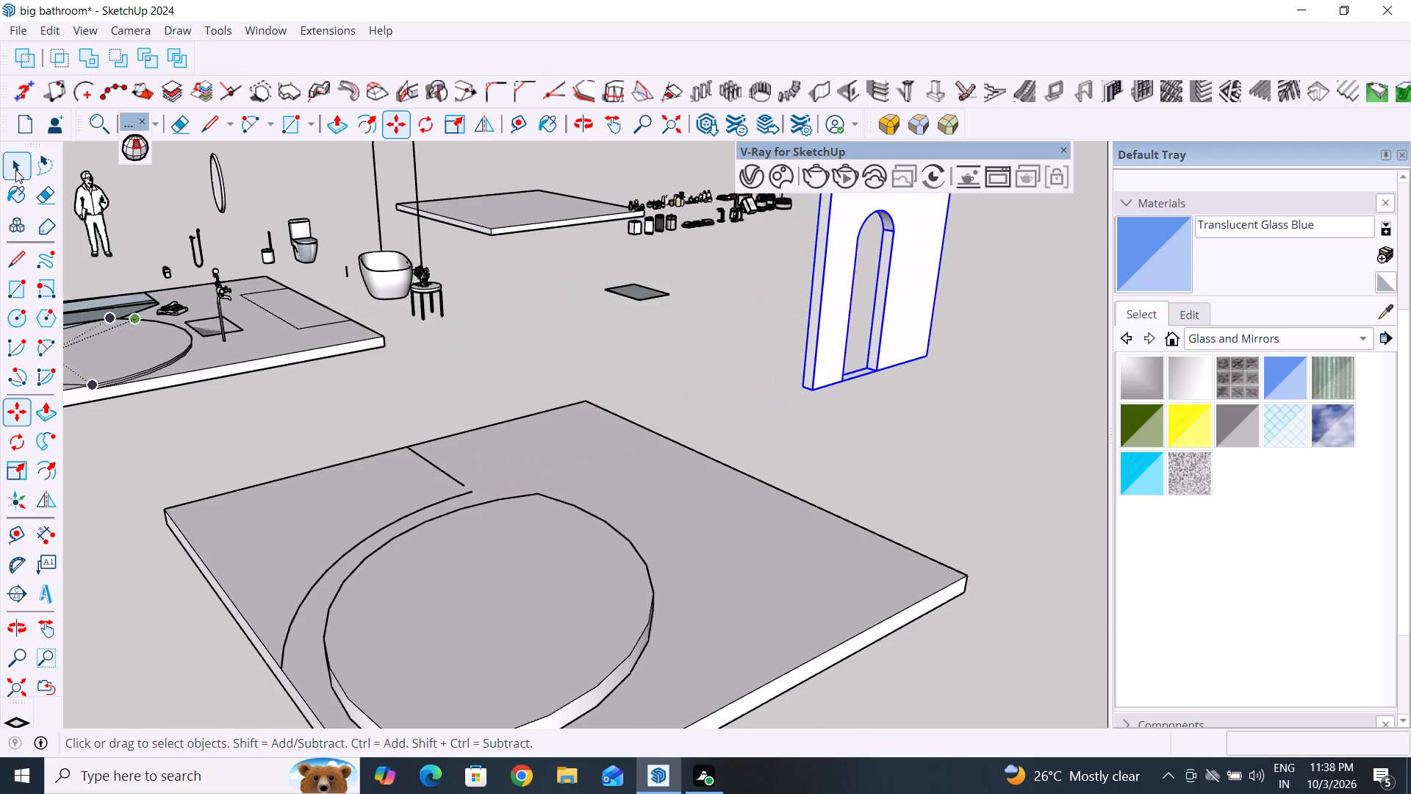
# Delete the short straight line running from the slab's back edge toward the free end of the curved divider.
pyautogui.moveTo(15, 170); pyautogui.dragTo(505, 543, button='middle')
pyautogui.scroll(-5, 505, 543)
pyautogui.scroll(2, 309, 651)
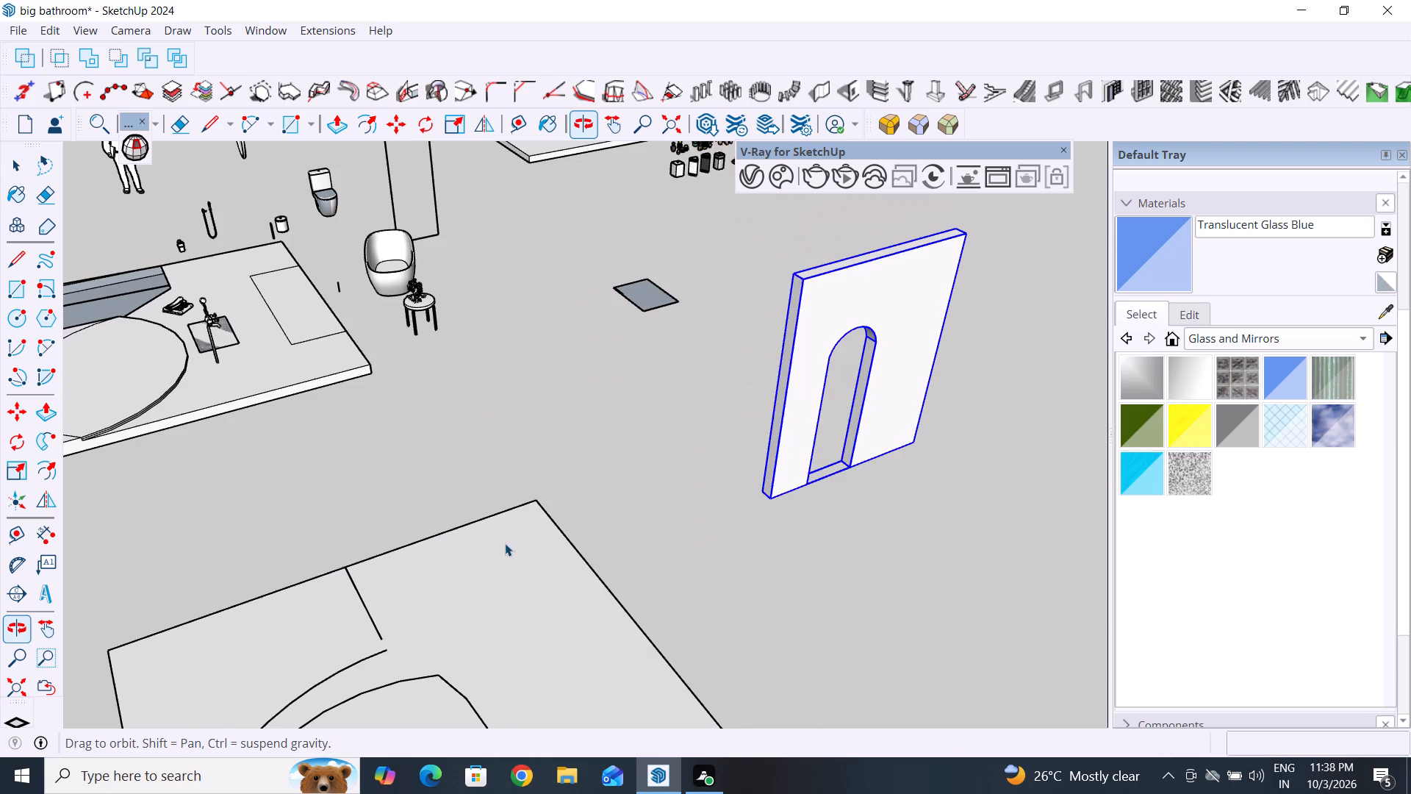
pyautogui.scroll(2, 505, 543)
pyautogui.scroll(15, 361, 652)
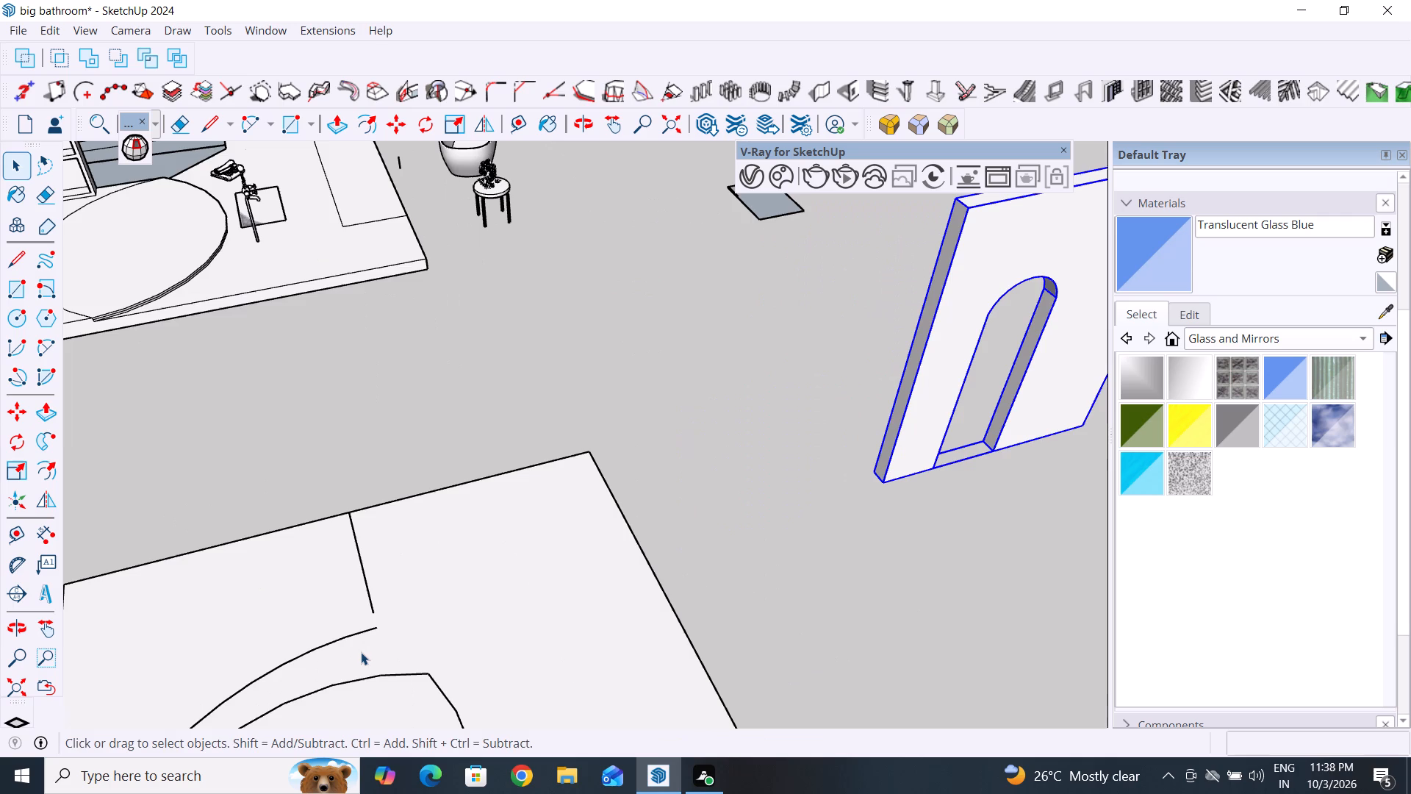
pyautogui.click(18, 260)
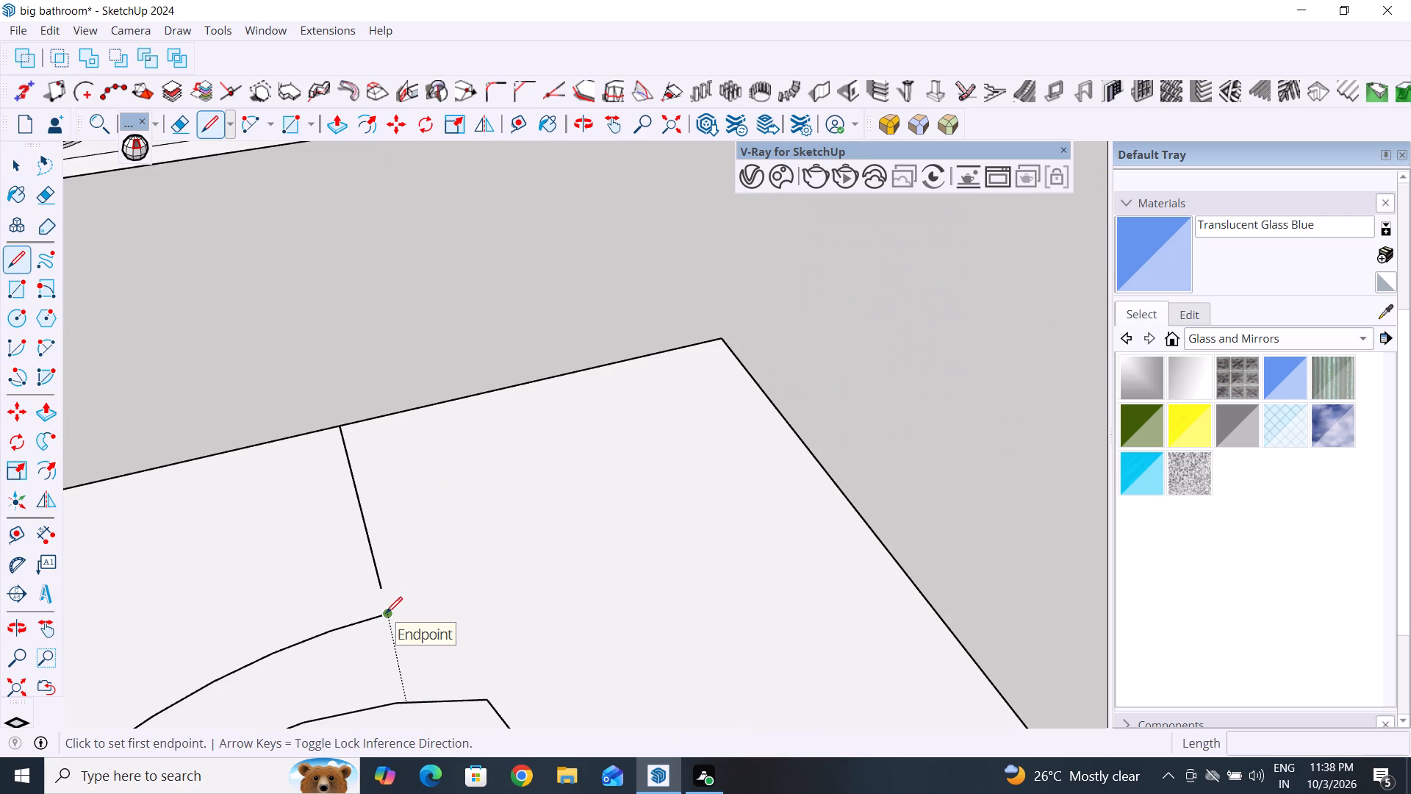
pyautogui.click(17, 164)
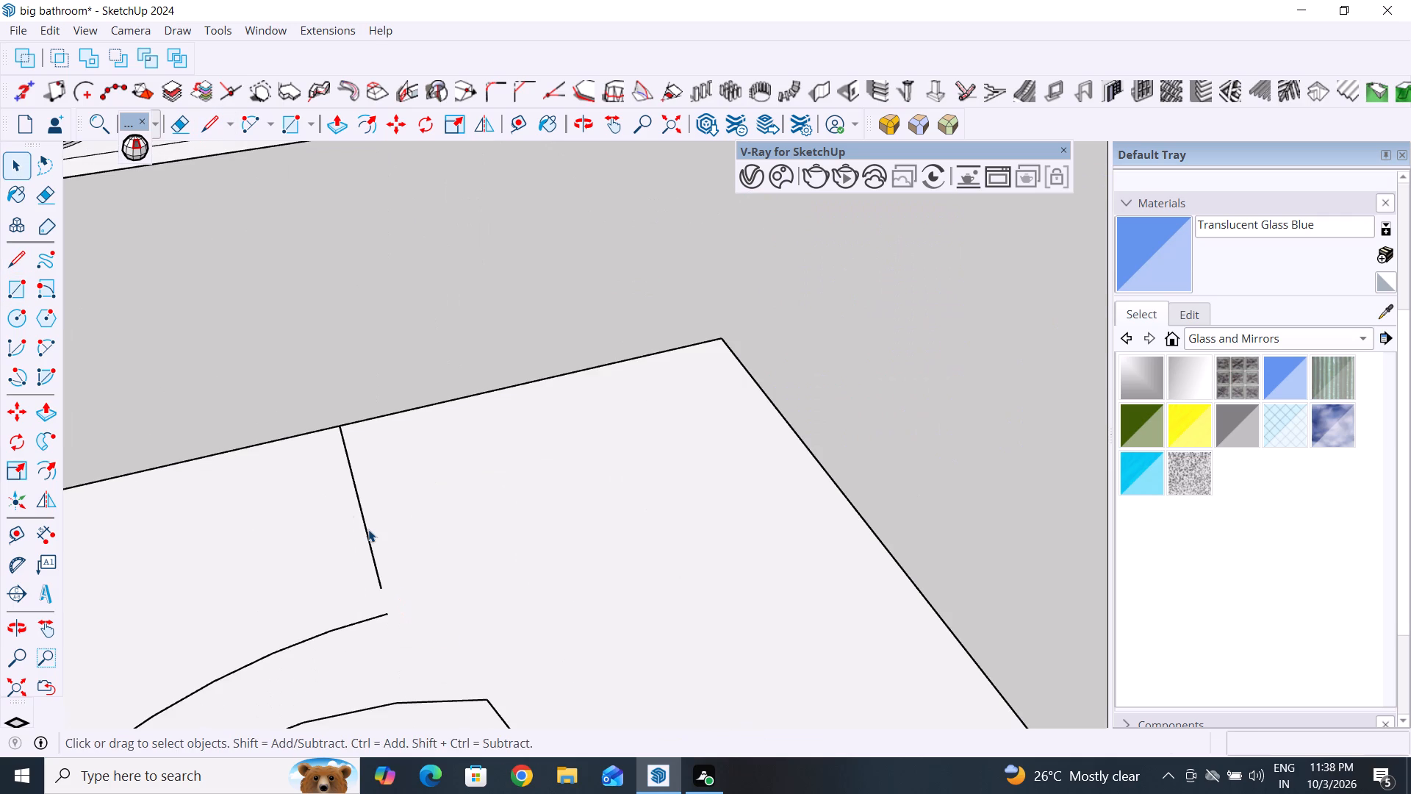
pyautogui.click(368, 531)
pyautogui.press('Delete')
# Draw a straight line about 53.3" long from the divider arc's free end to the slab's back edge.
pyautogui.click(24, 254)
pyautogui.click(389, 614)
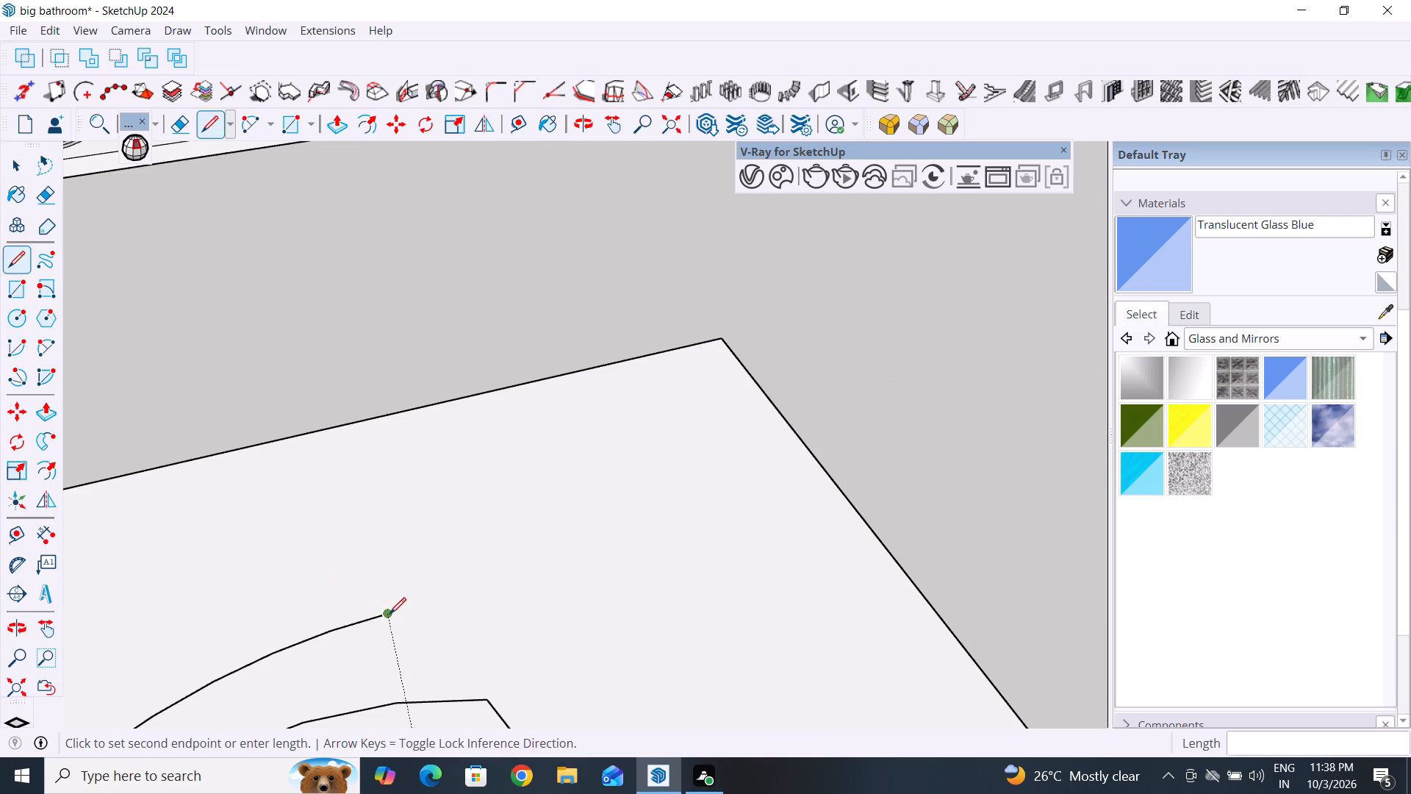
pyautogui.click(337, 429)
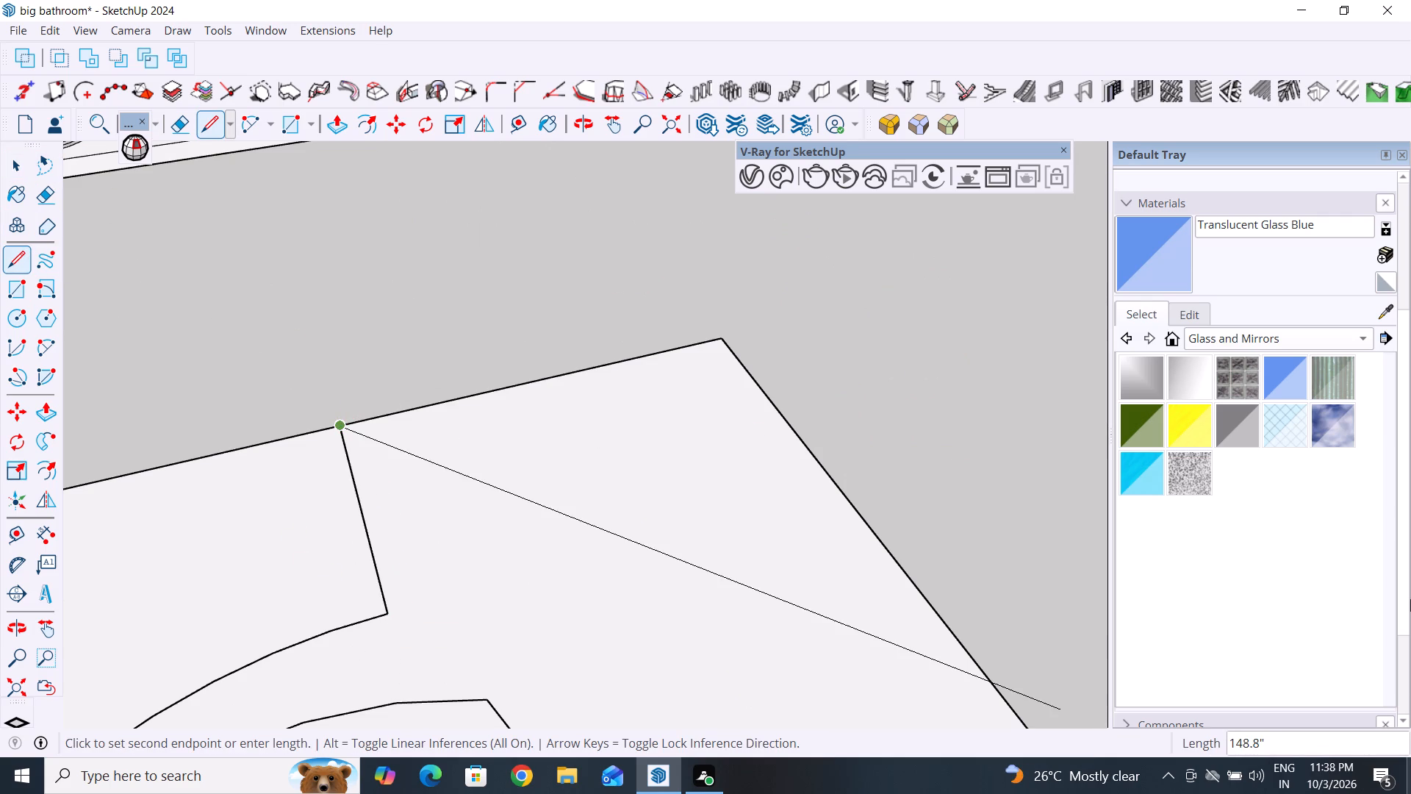
pyautogui.click(17, 163)
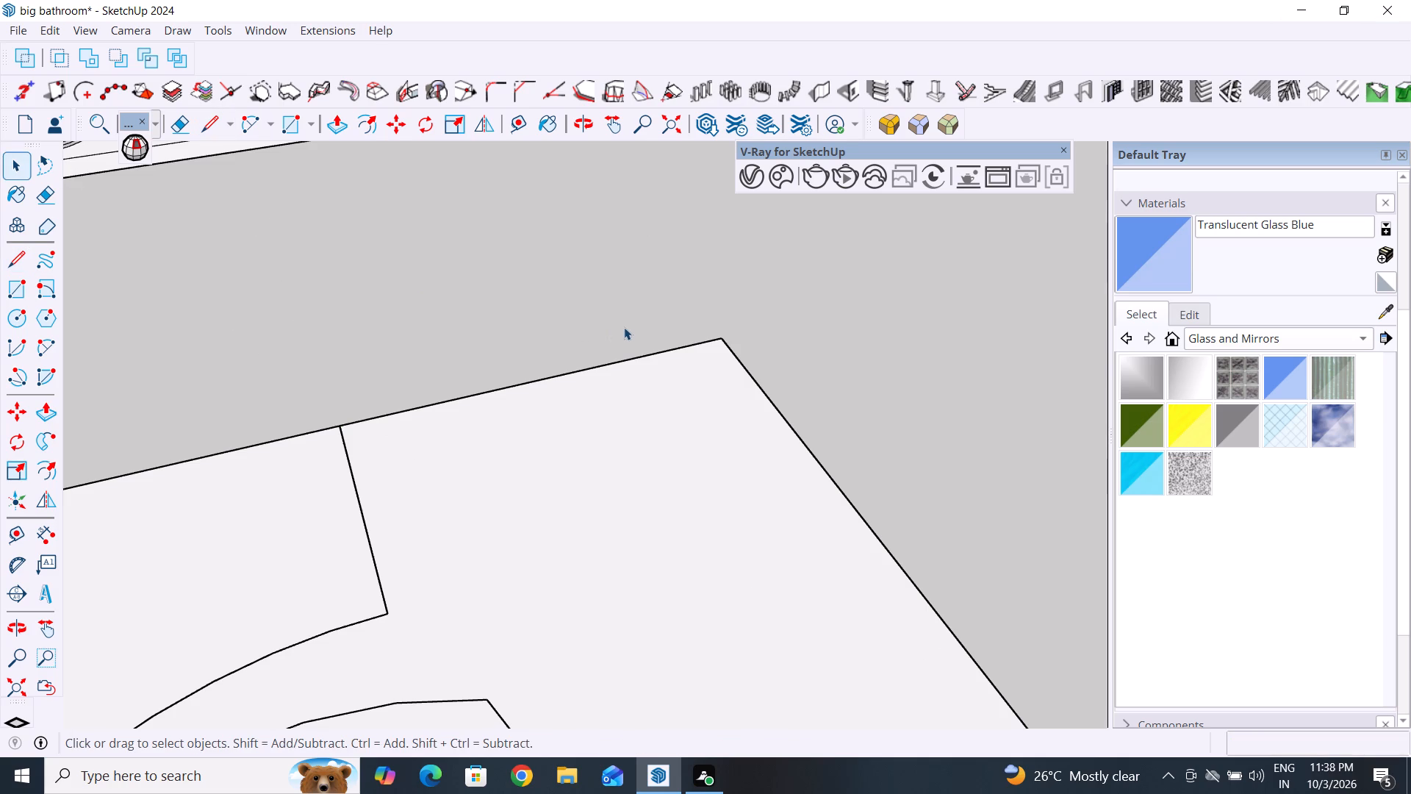
# Explode the floor slab group so the dividing lines split its top face.
pyautogui.scroll(-9, 625, 327)
pyautogui.moveTo(573, 445); pyautogui.dragTo(517, 465, button='middle')
pyautogui.click(478, 422)
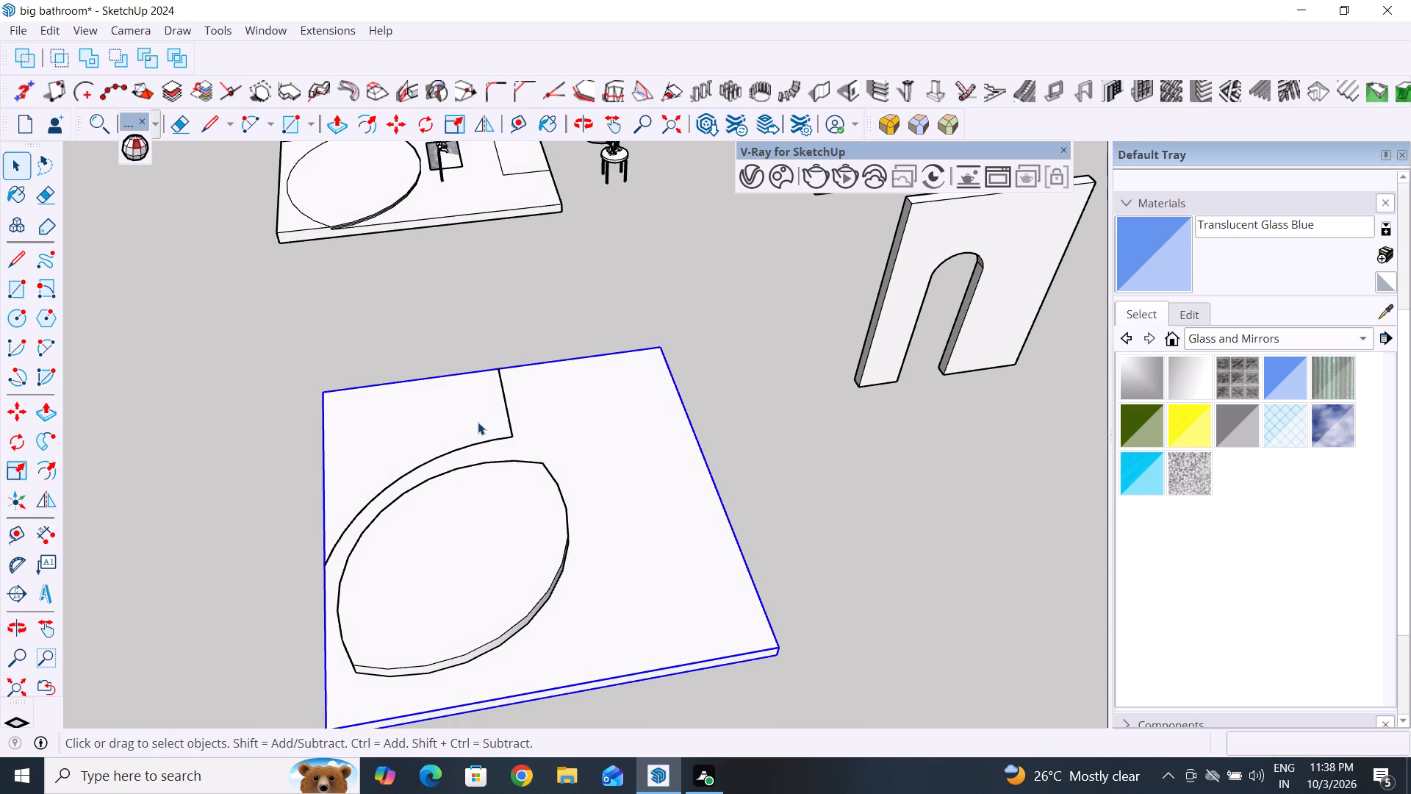
pyautogui.rightClick(647, 499)
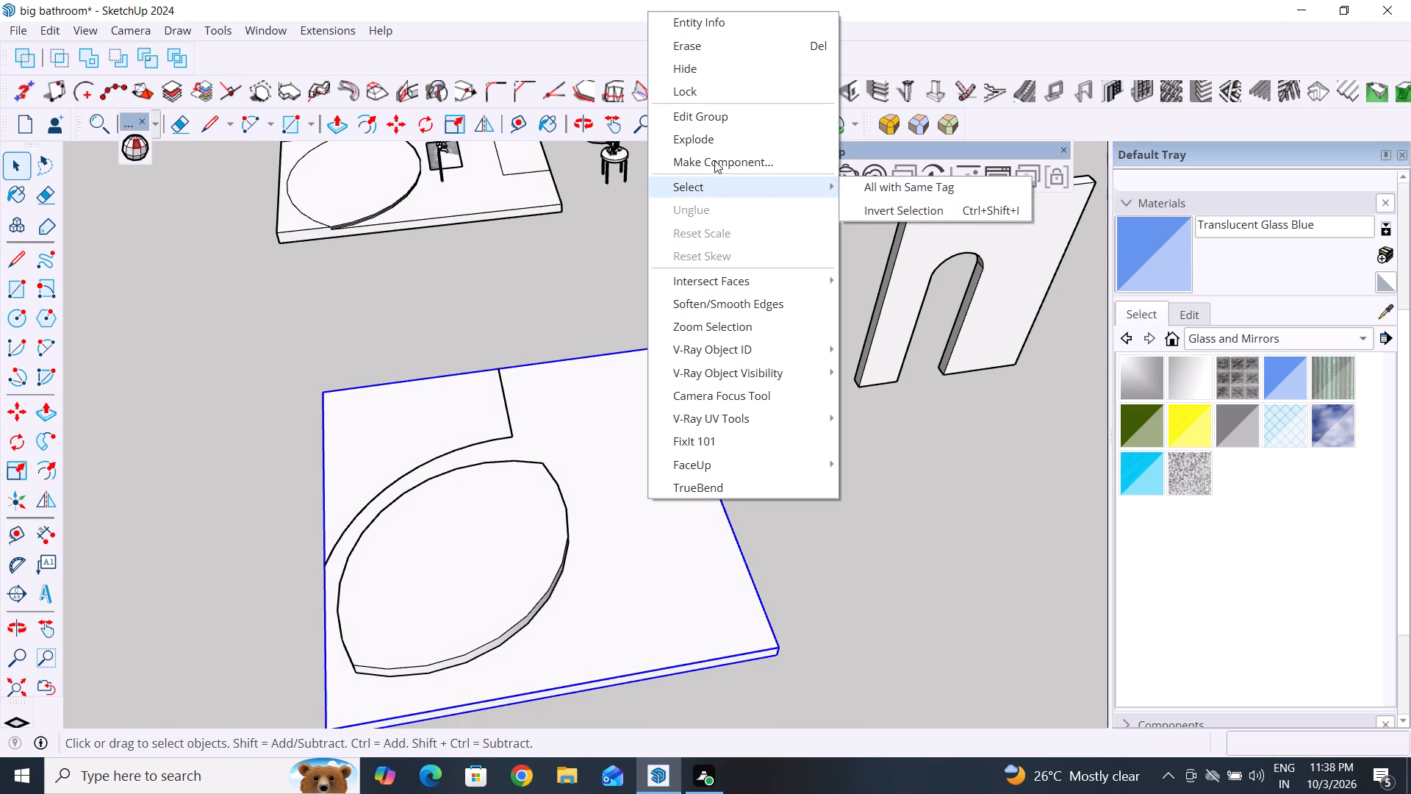
pyautogui.click(720, 142)
pyautogui.click(537, 315)
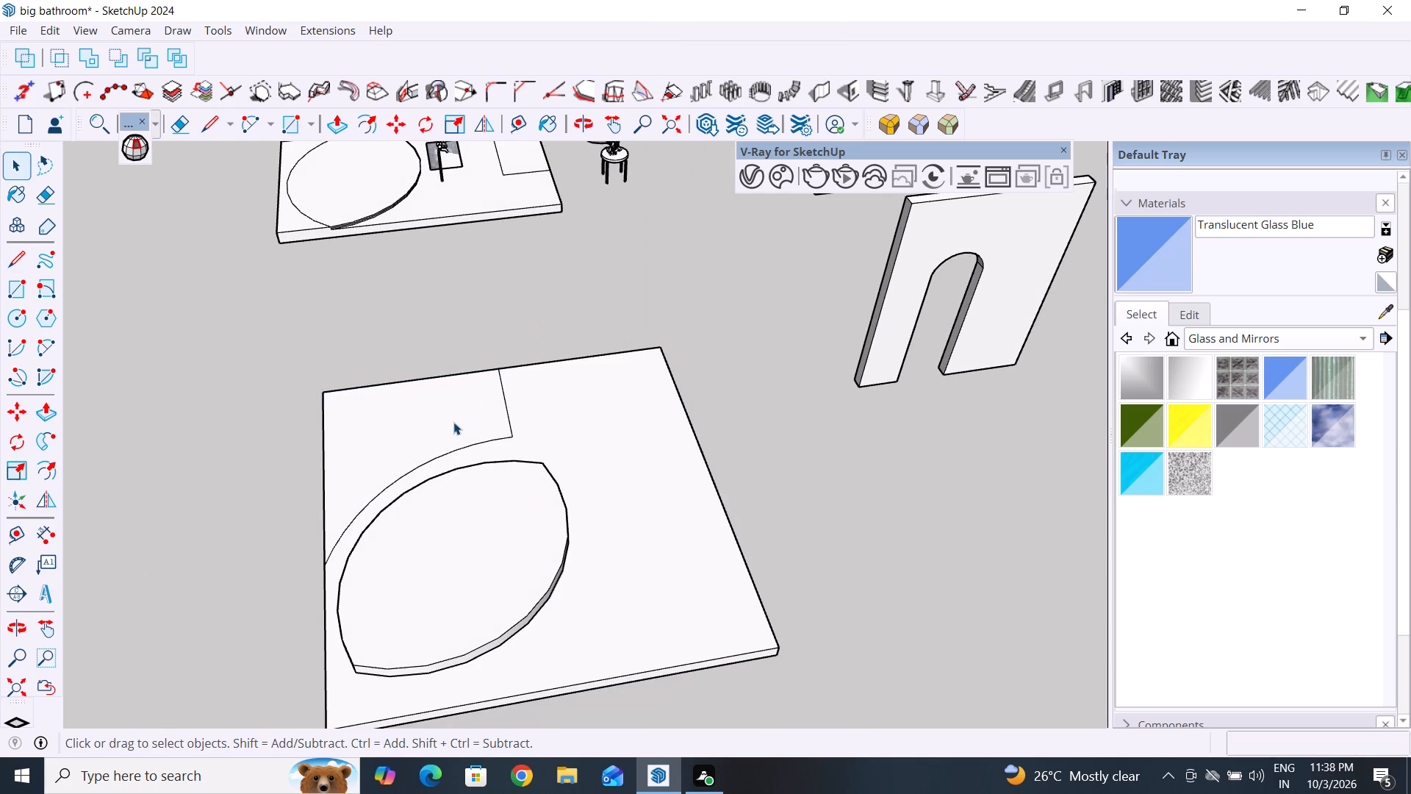
# Offset the outline of the slab's corner face behind the curved divider inward by about 3.4".
pyautogui.click(446, 427)
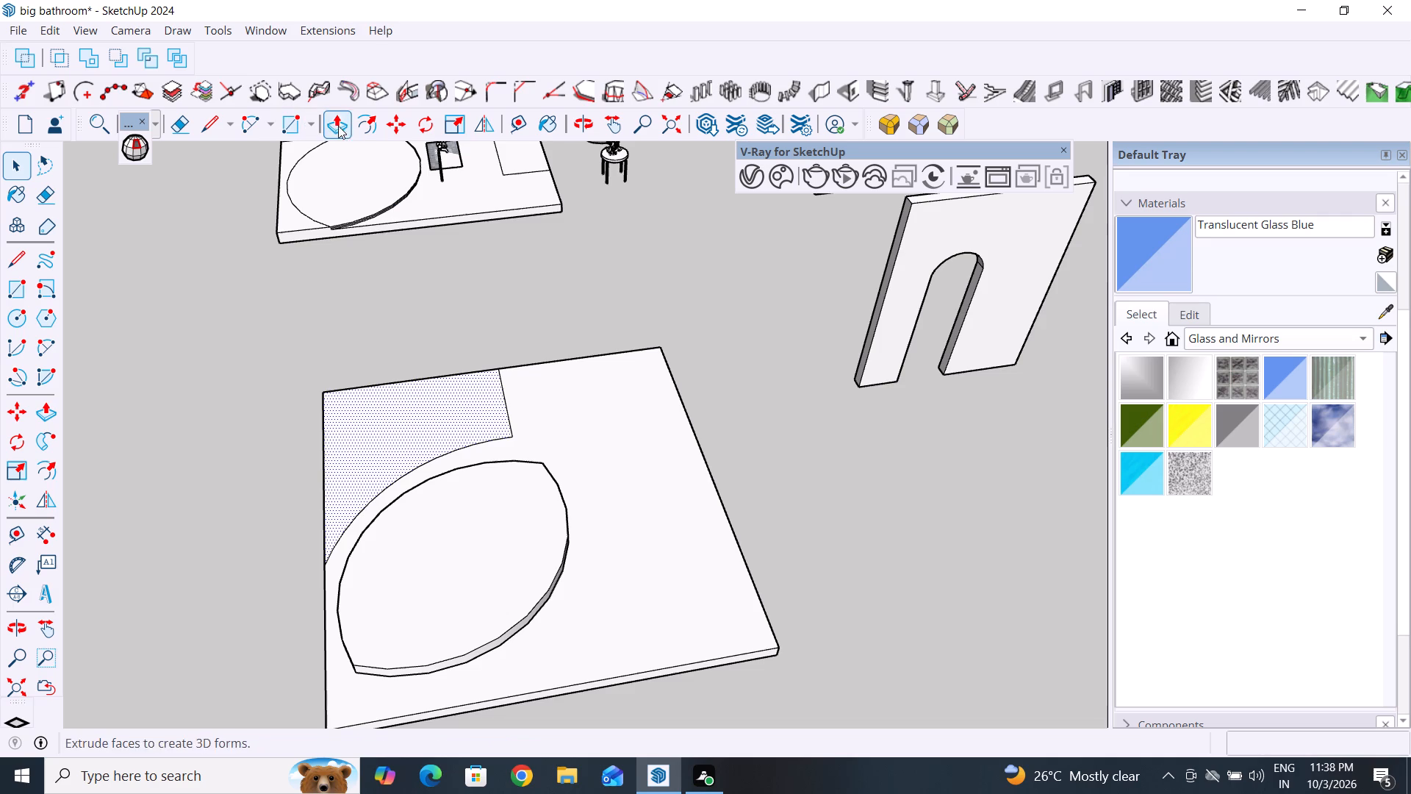
pyautogui.click(368, 124)
pyautogui.click(362, 425)
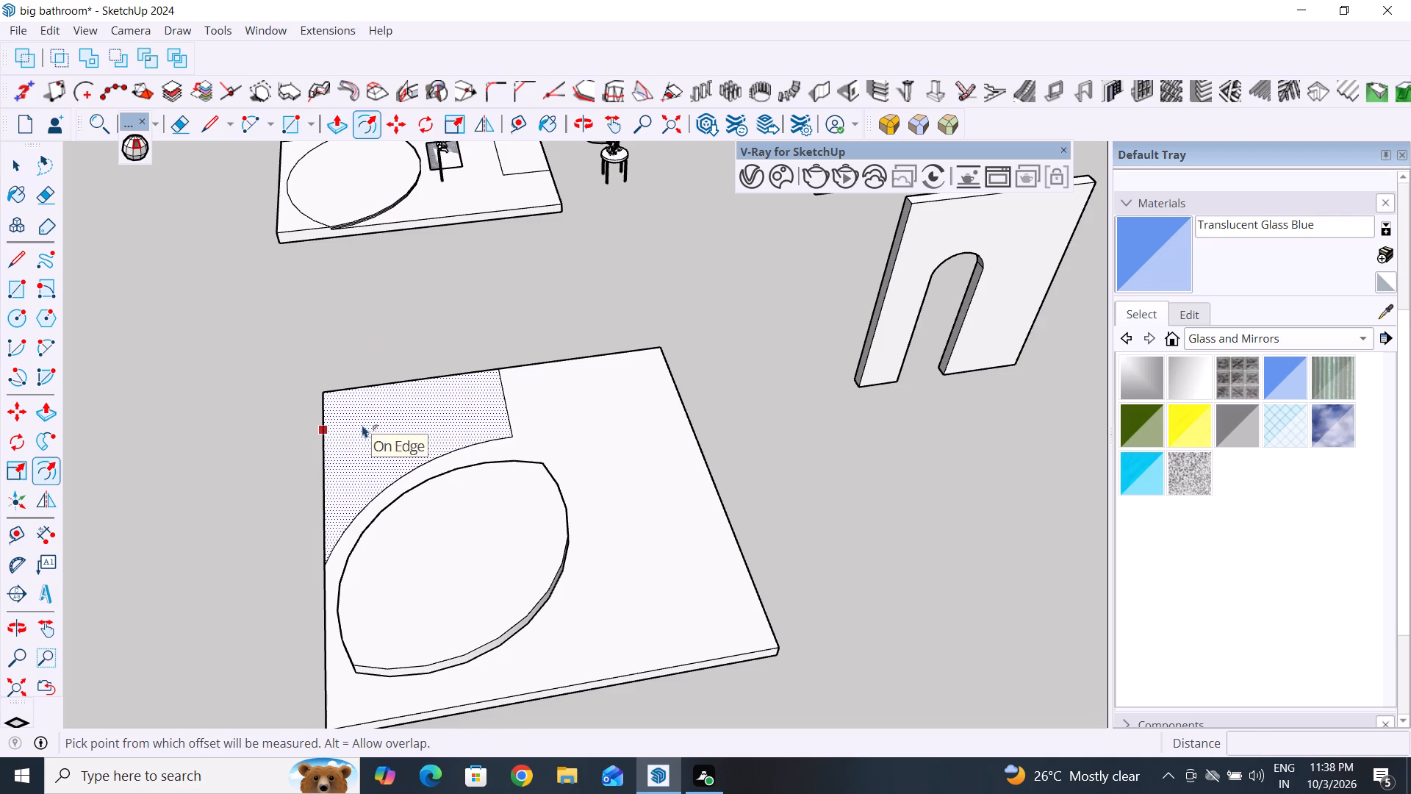
pyautogui.scroll(4, 343, 422)
pyautogui.moveTo(348, 518); pyautogui.dragTo(401, 462, button='middle')
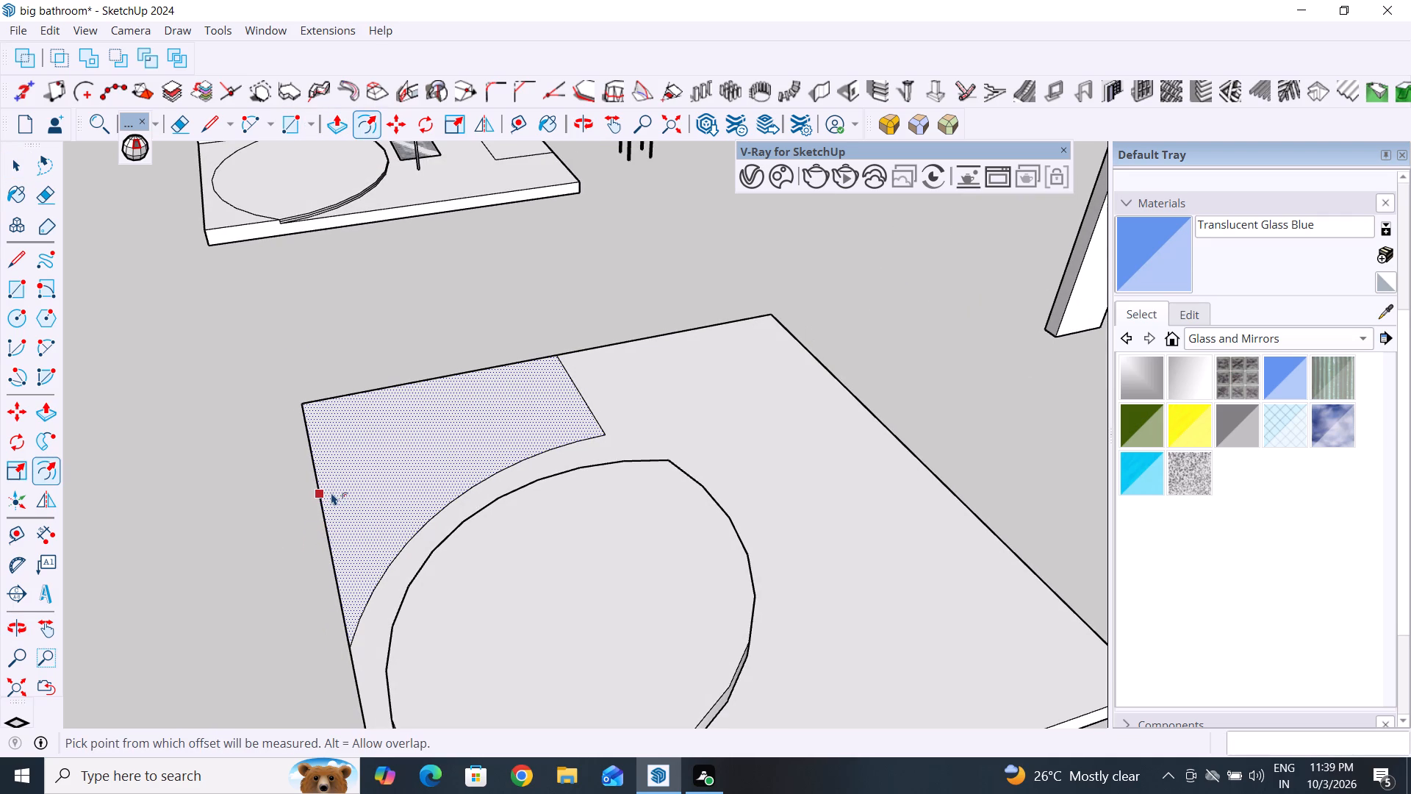
pyautogui.click(331, 493)
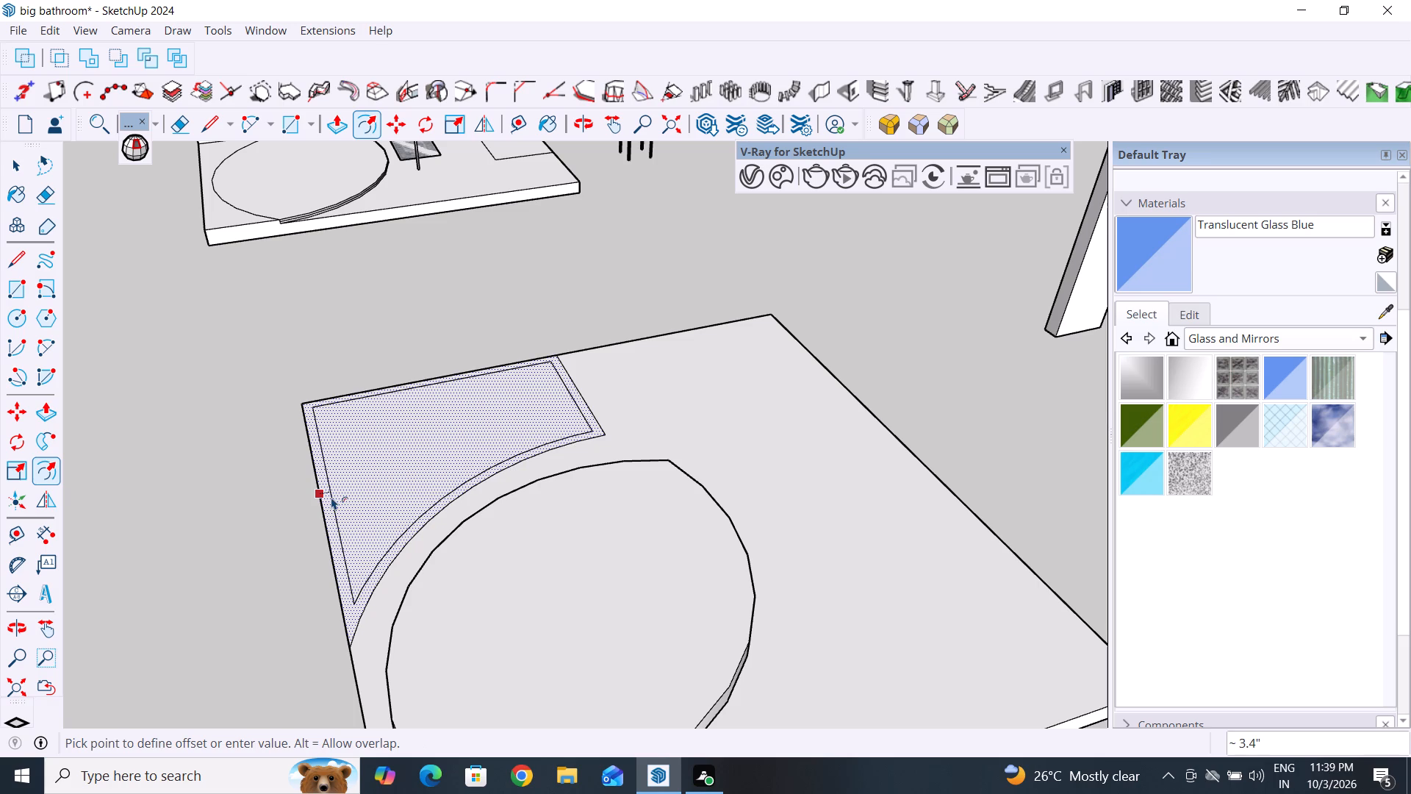
pyautogui.click(24, 162)
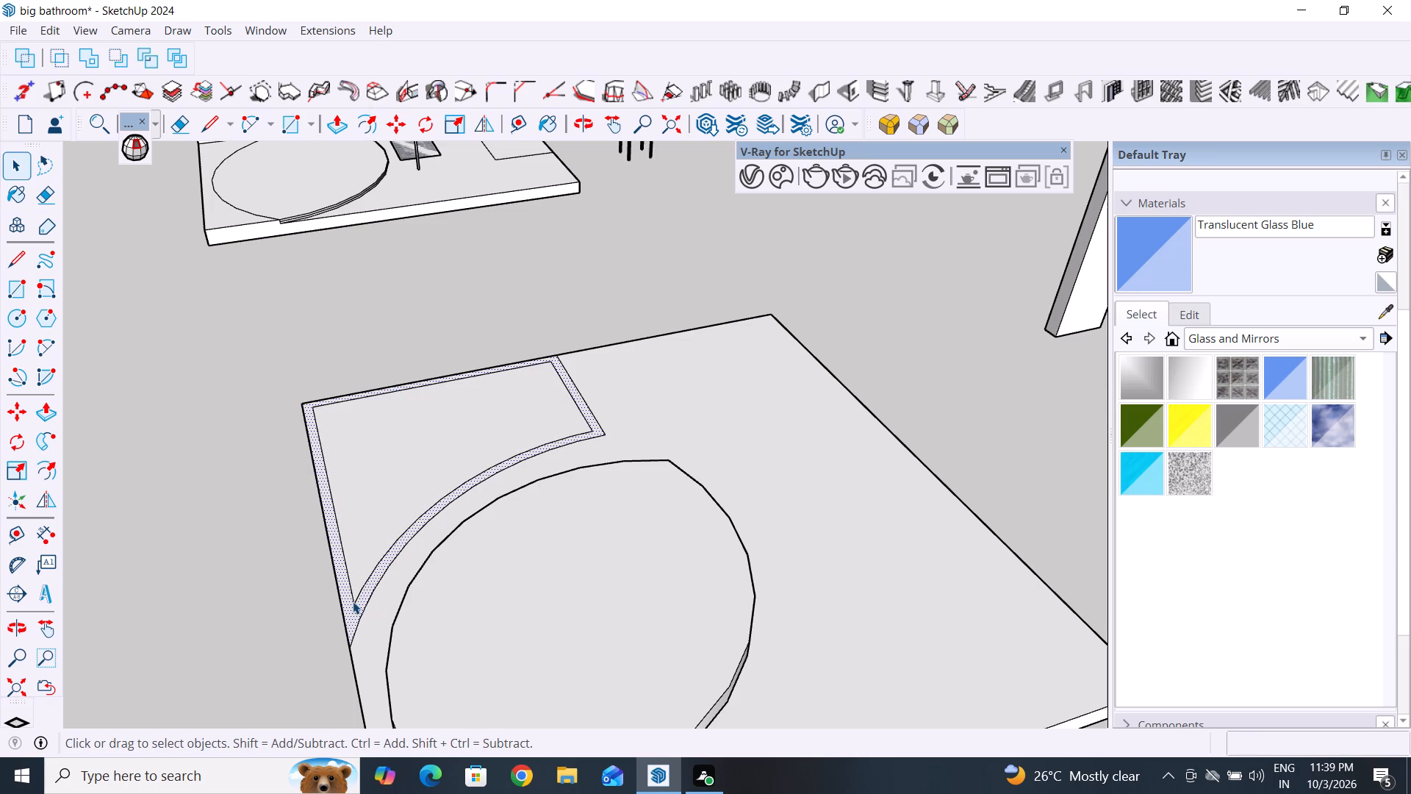
# Draw a line about 3.4" long from the offset outline's pointed corner by the arc to the slab's side edge.
pyautogui.click(14, 255)
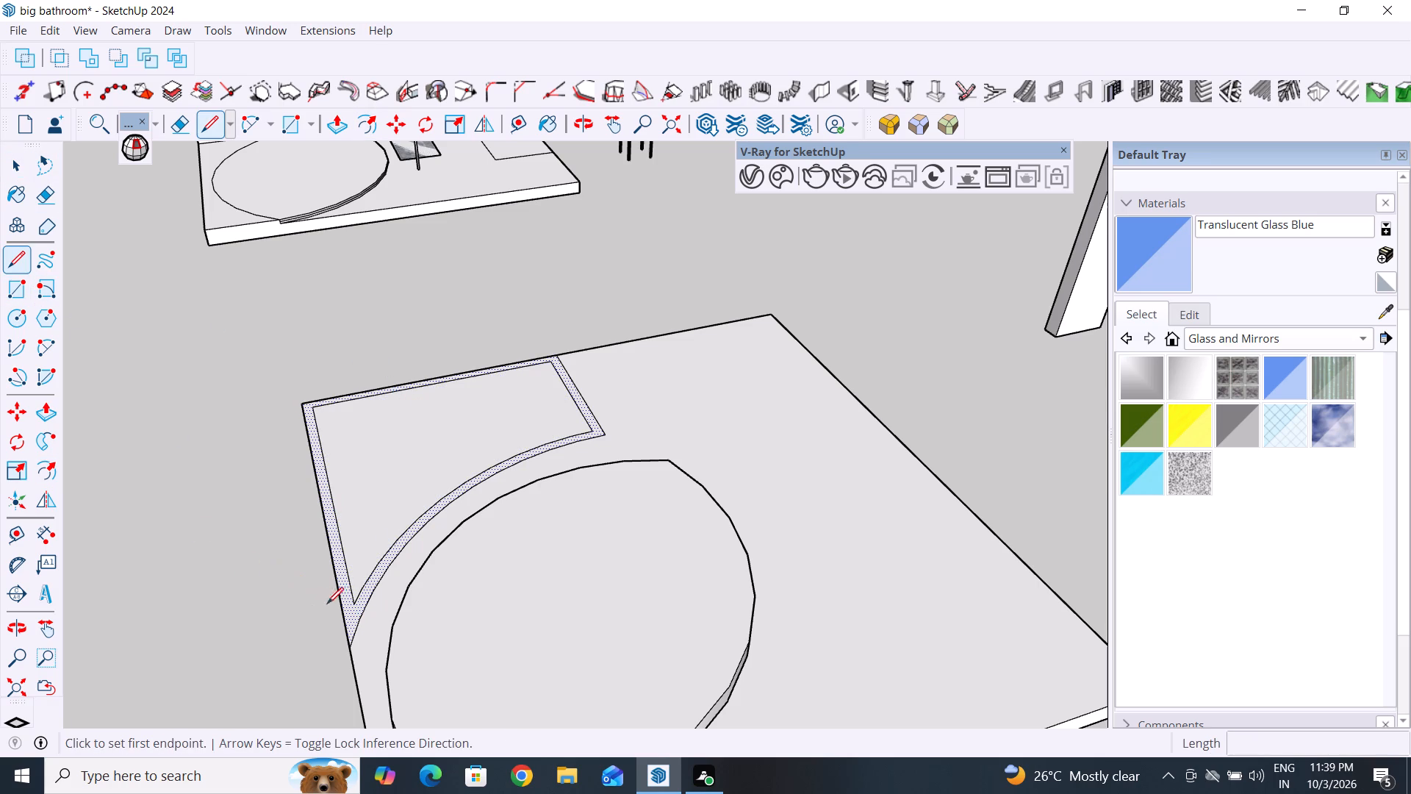
pyautogui.click(353, 607)
pyautogui.click(338, 609)
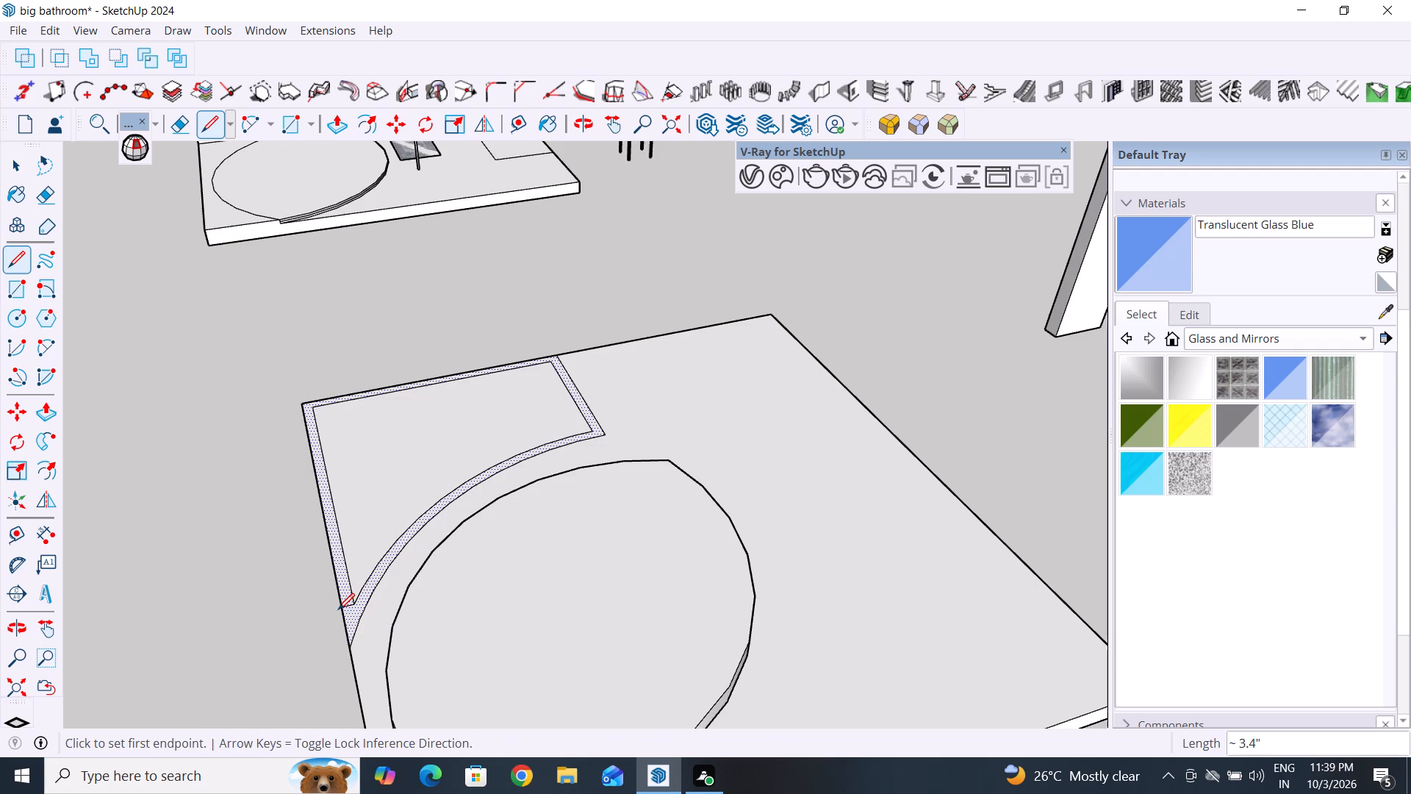
pyautogui.click(23, 163)
# Draw a line about 3.4" long from the offset outline's corner by the straight divider to the slab's back edge.
pyautogui.scroll(3, 571, 344)
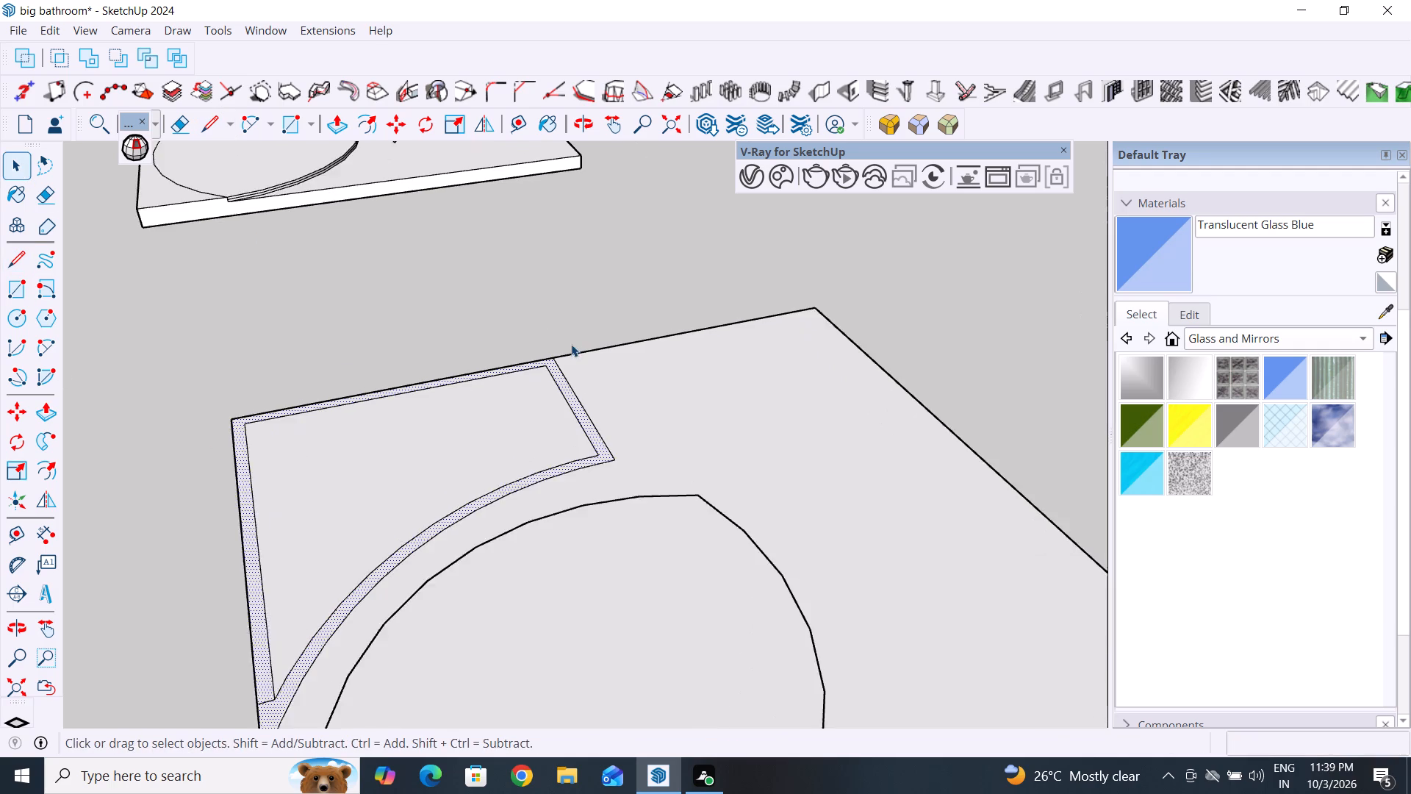
pyautogui.scroll(4, 520, 373)
pyautogui.click(19, 259)
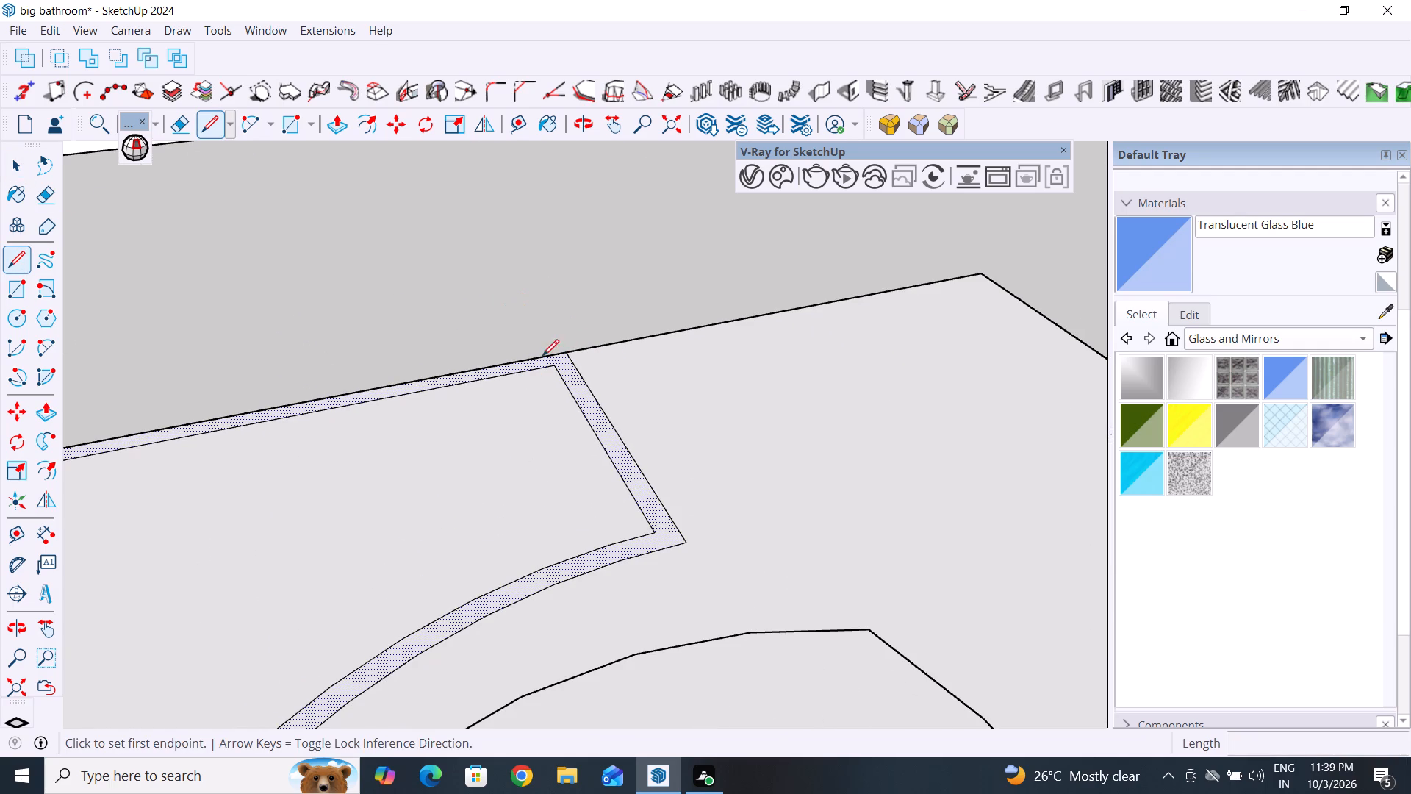
pyautogui.click(556, 370)
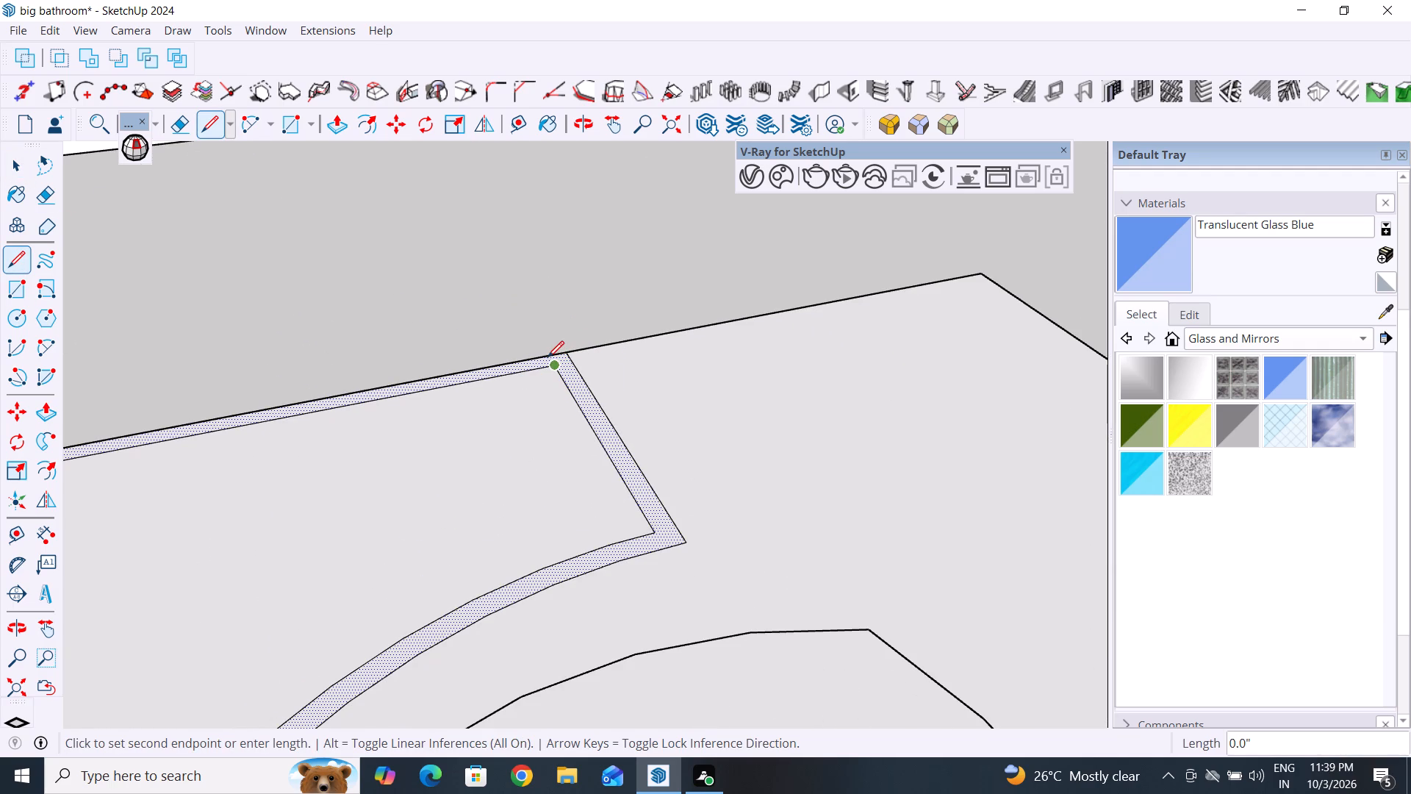
pyautogui.scroll(16, 546, 354)
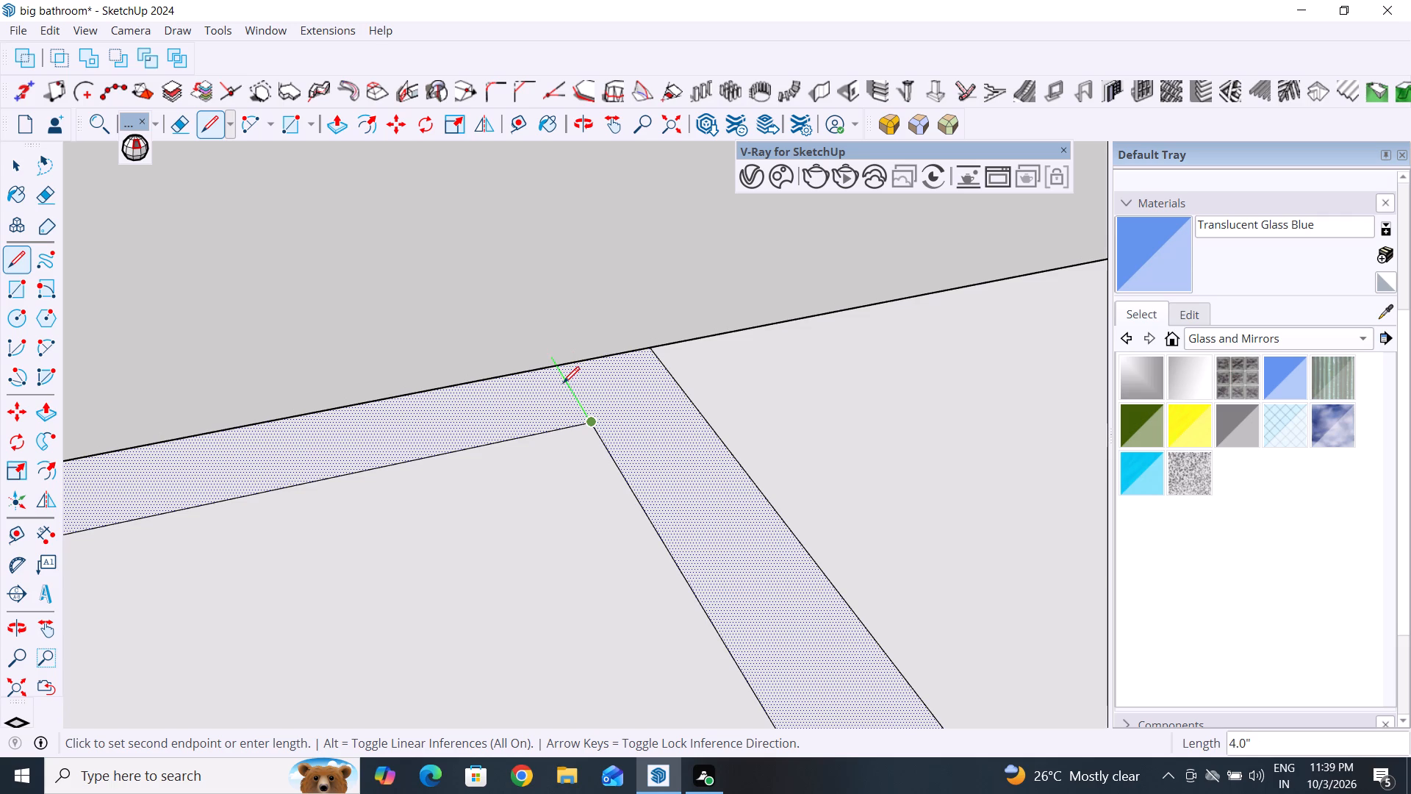
pyautogui.click(559, 365)
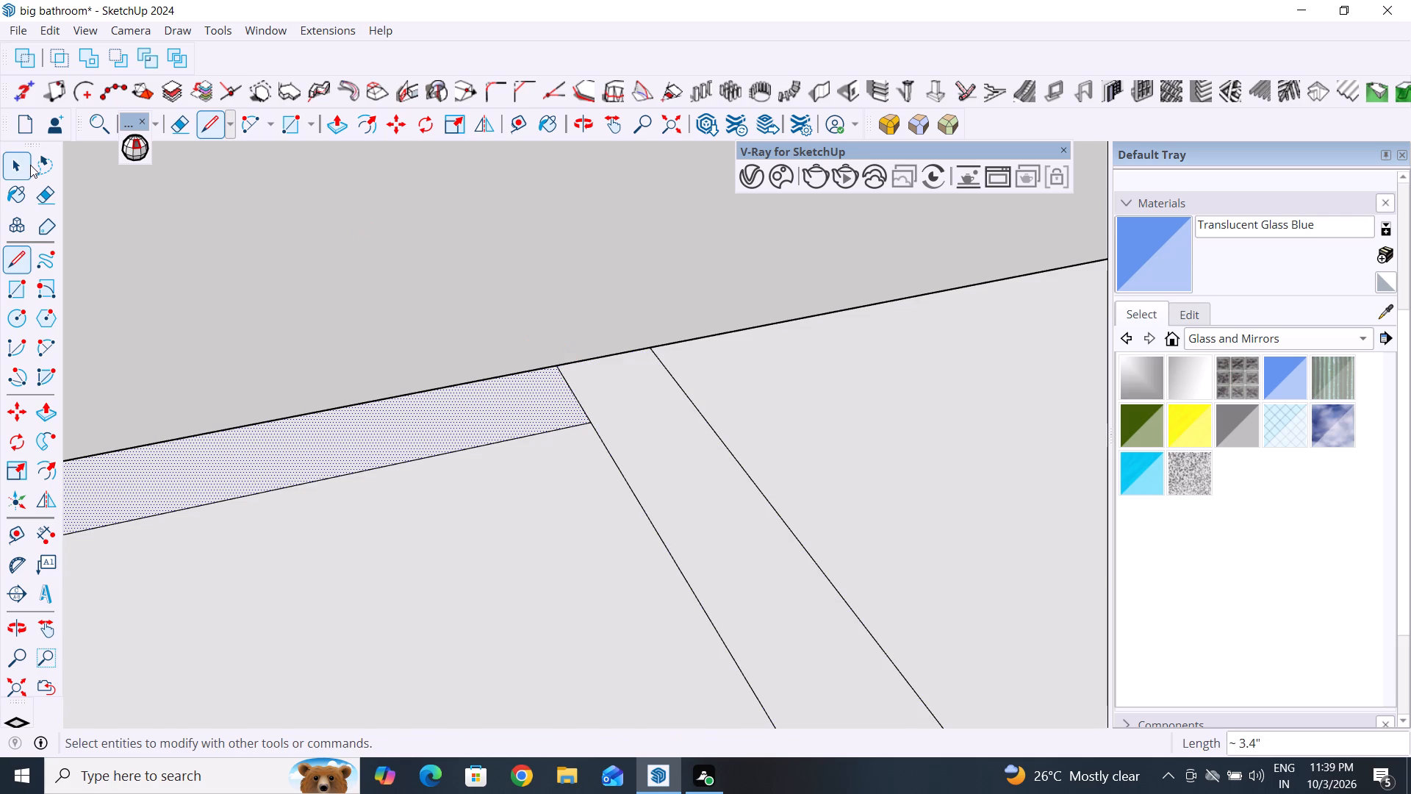
pyautogui.click(30, 165)
pyautogui.scroll(-19, 496, 307)
pyautogui.click(547, 268)
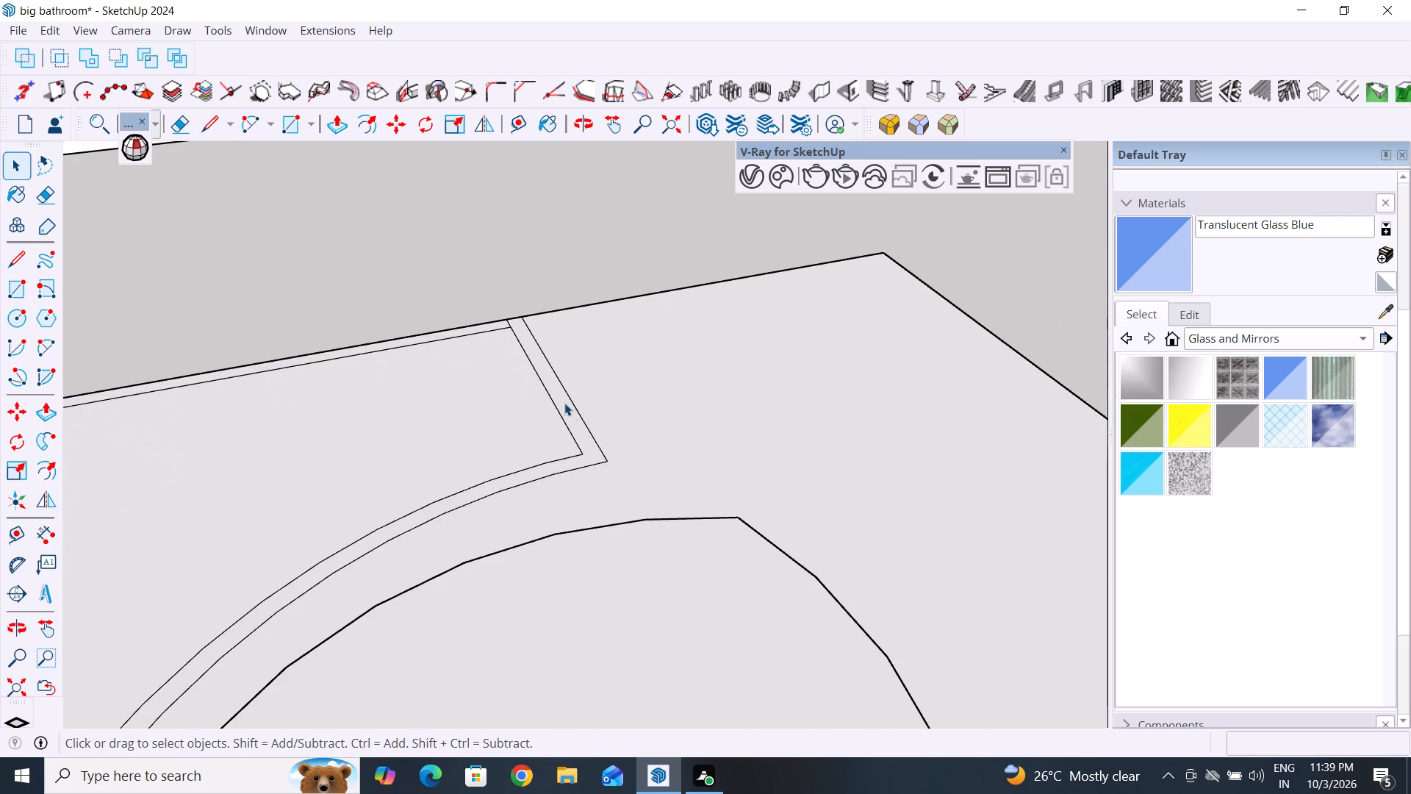
# Offset the outline of the partition strip face, covering the curved and straight divider runs, inward by about 1.5".
pyautogui.click(568, 413)
pyautogui.scroll(-6, 570, 413)
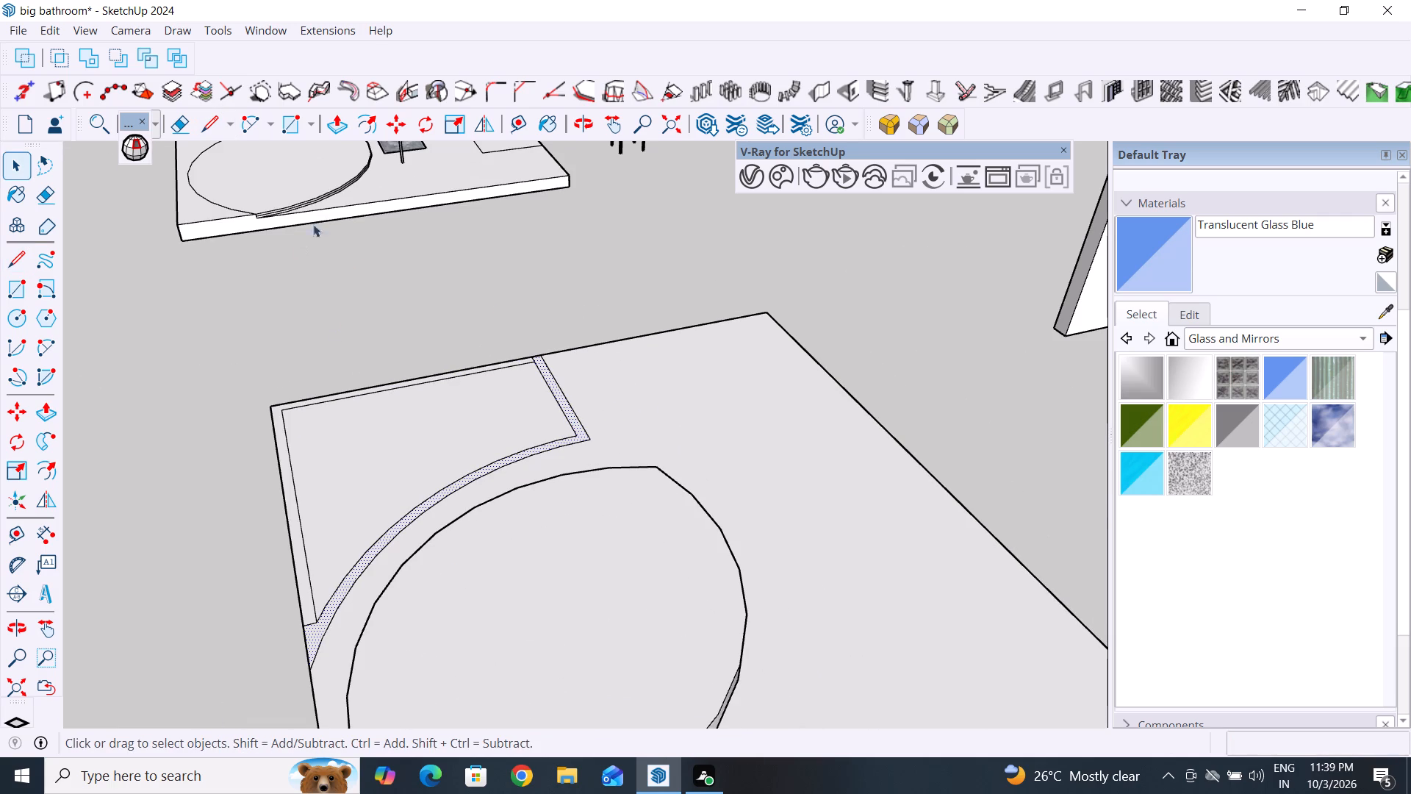
pyautogui.click(367, 113)
pyautogui.scroll(14, 531, 418)
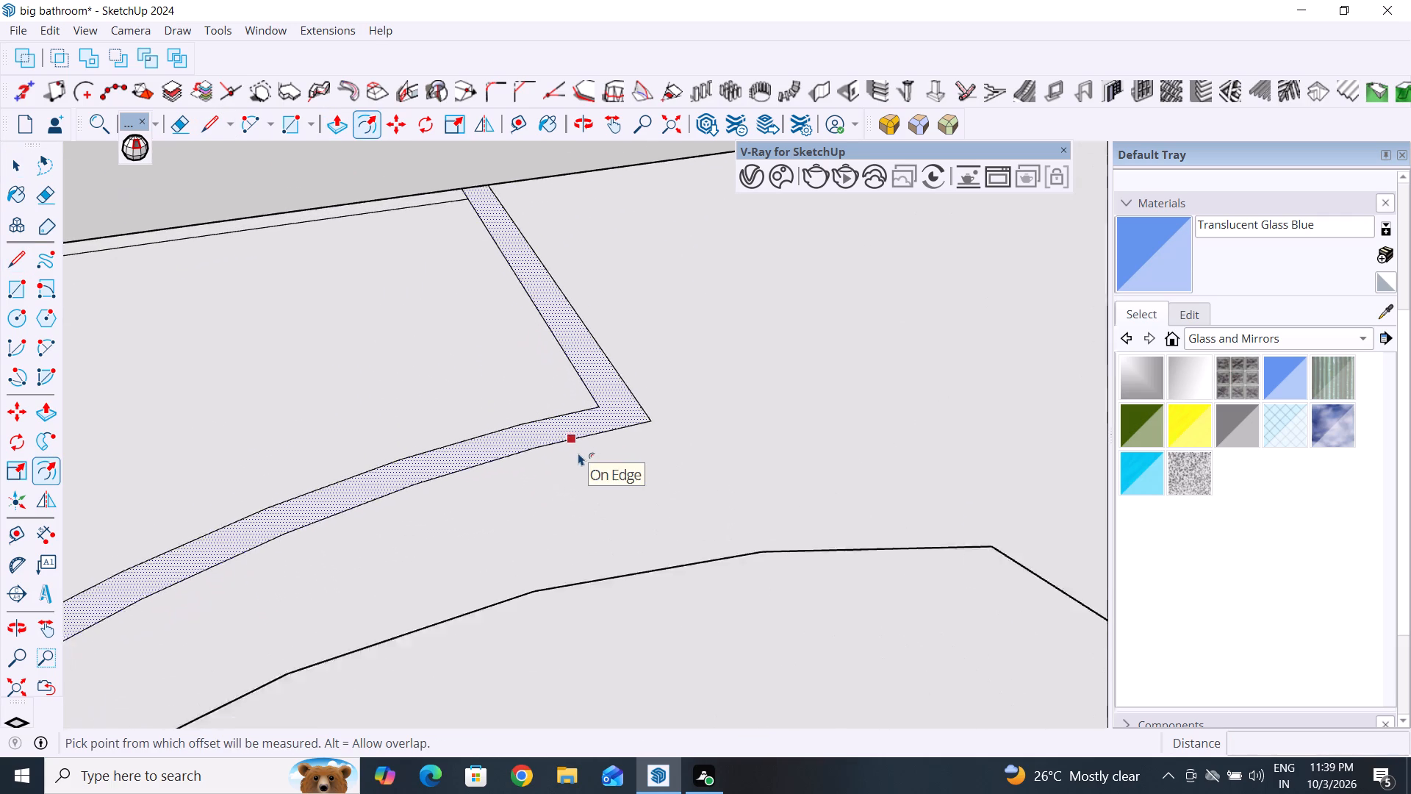
pyautogui.scroll(2, 578, 453)
pyautogui.click(576, 394)
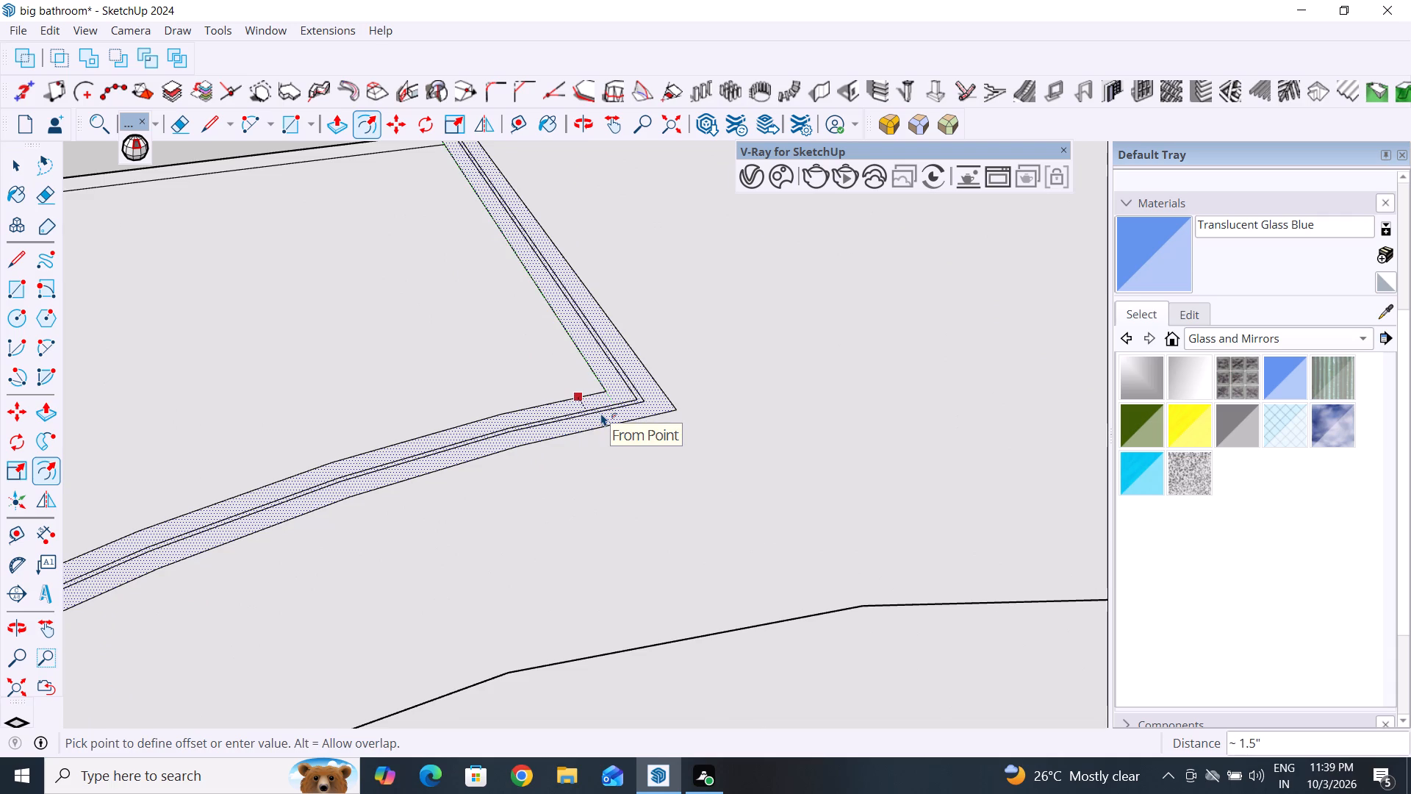
pyautogui.click(601, 413)
pyautogui.click(18, 165)
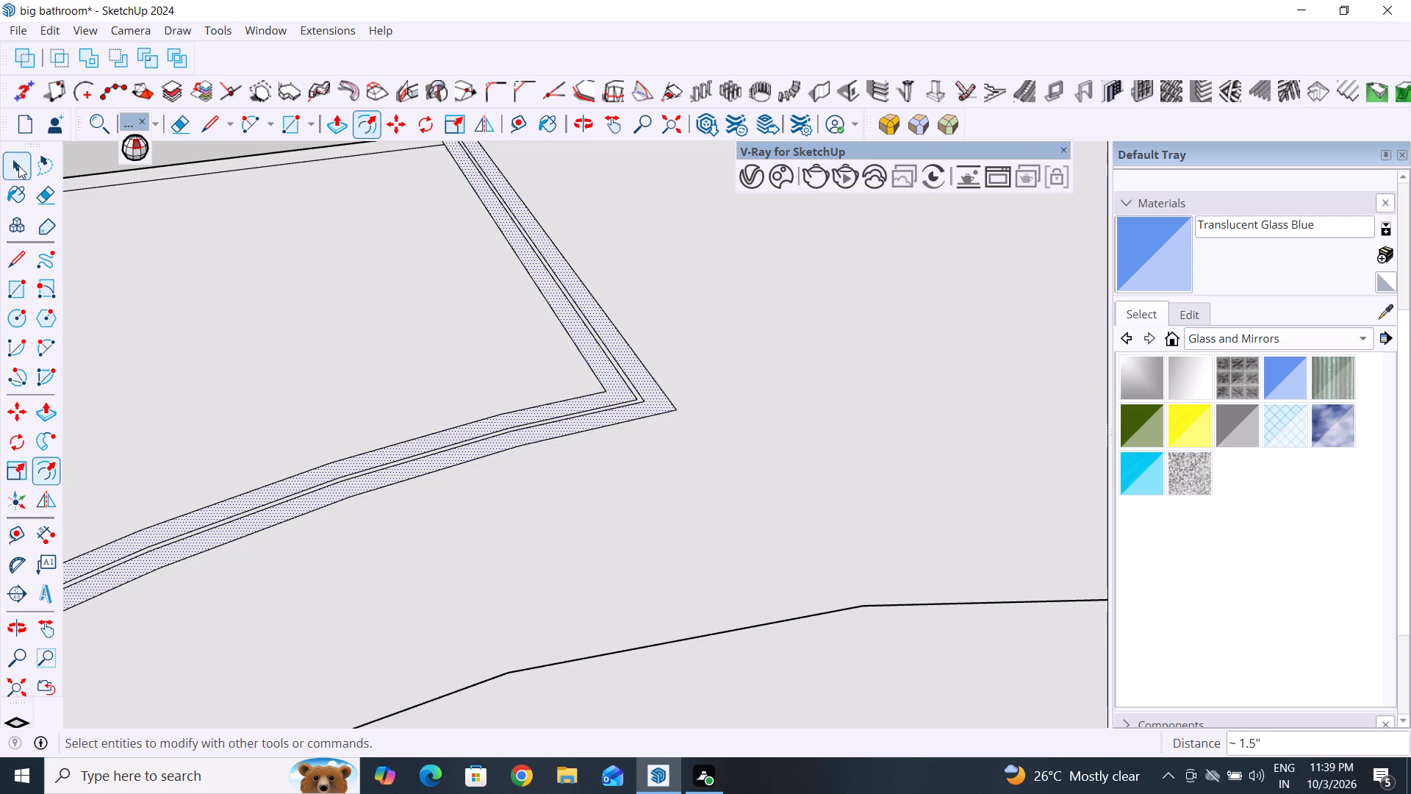
pyautogui.click(93, 163)
pyautogui.scroll(-13, 492, 589)
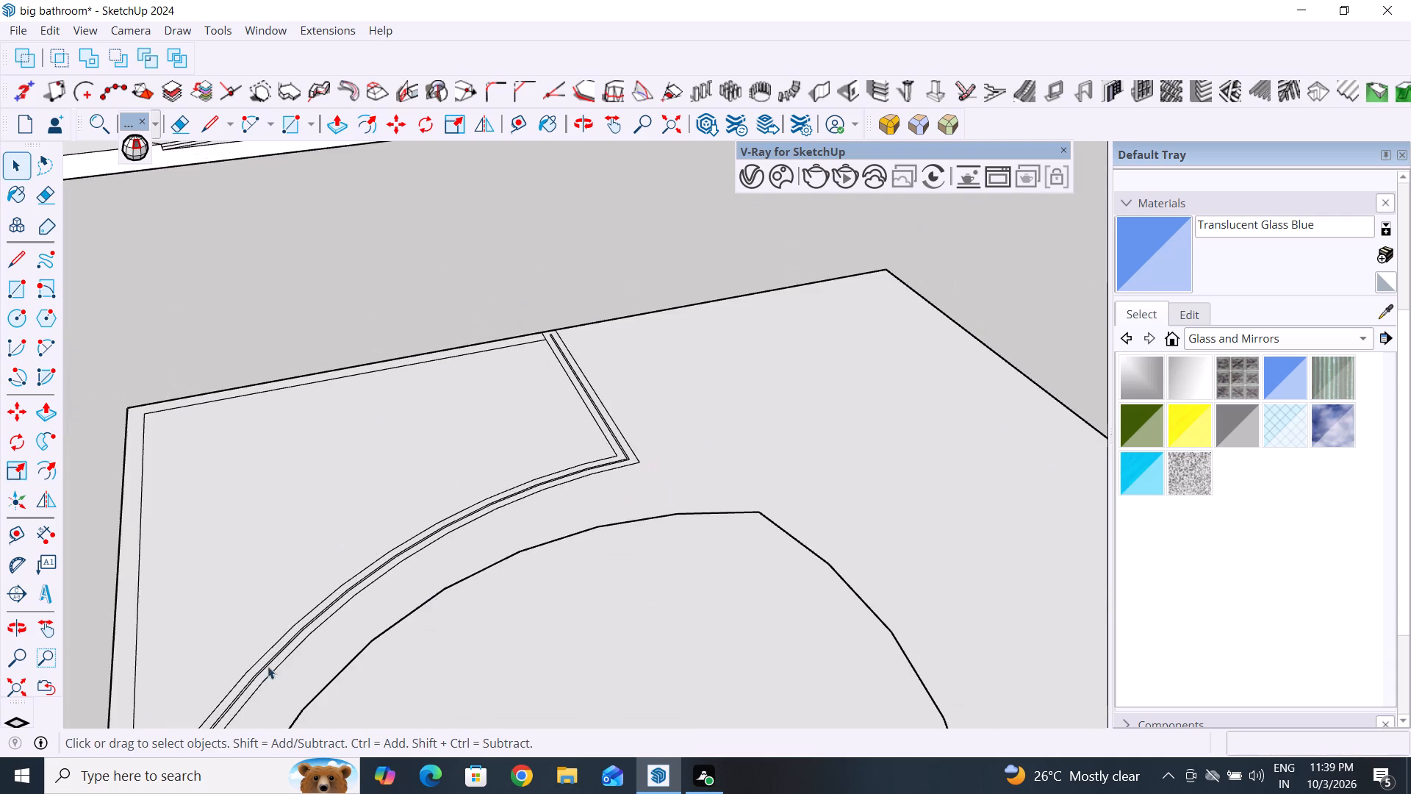
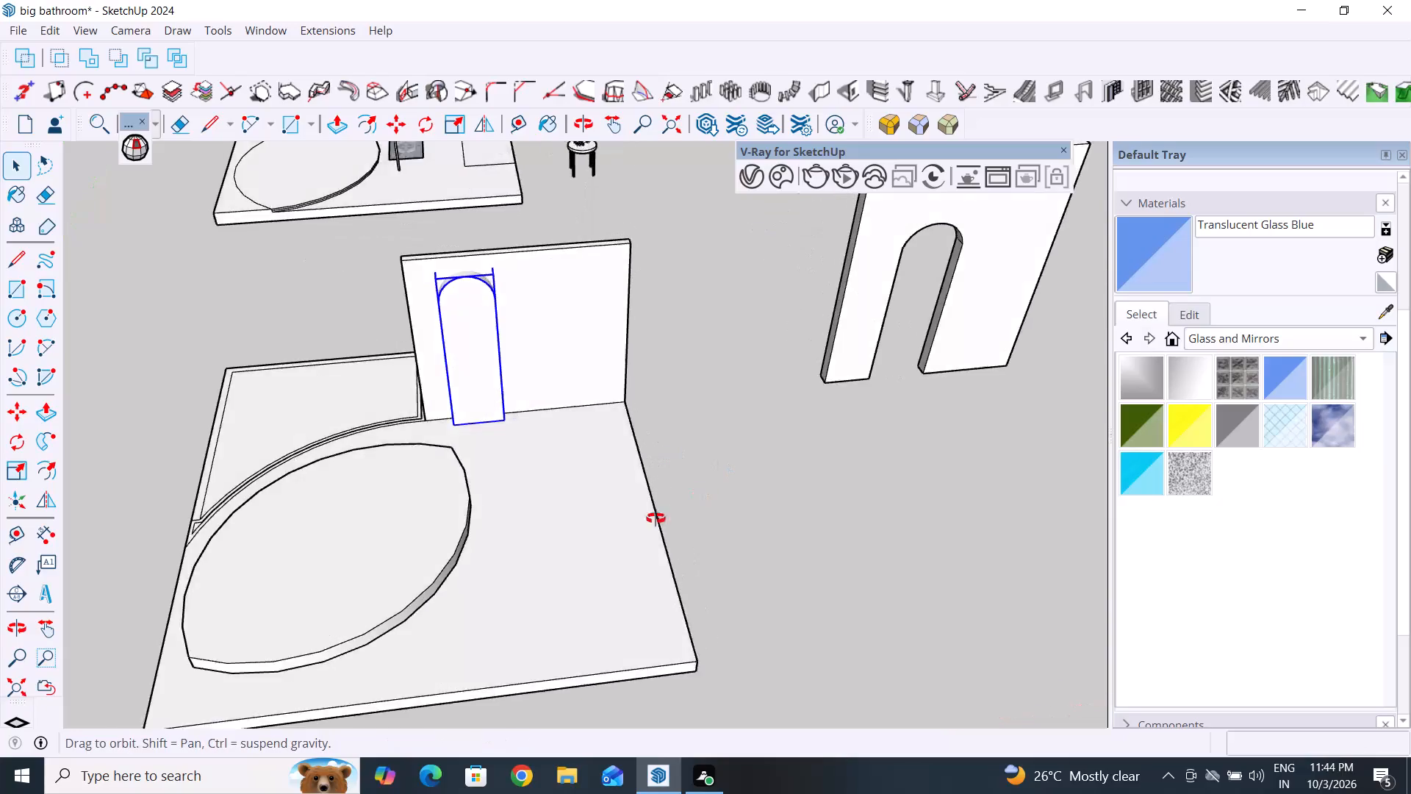
# Move the arched door block about 6" out of the upright wall, away from the oval platform.
pyautogui.scroll(-2, 468, 515)
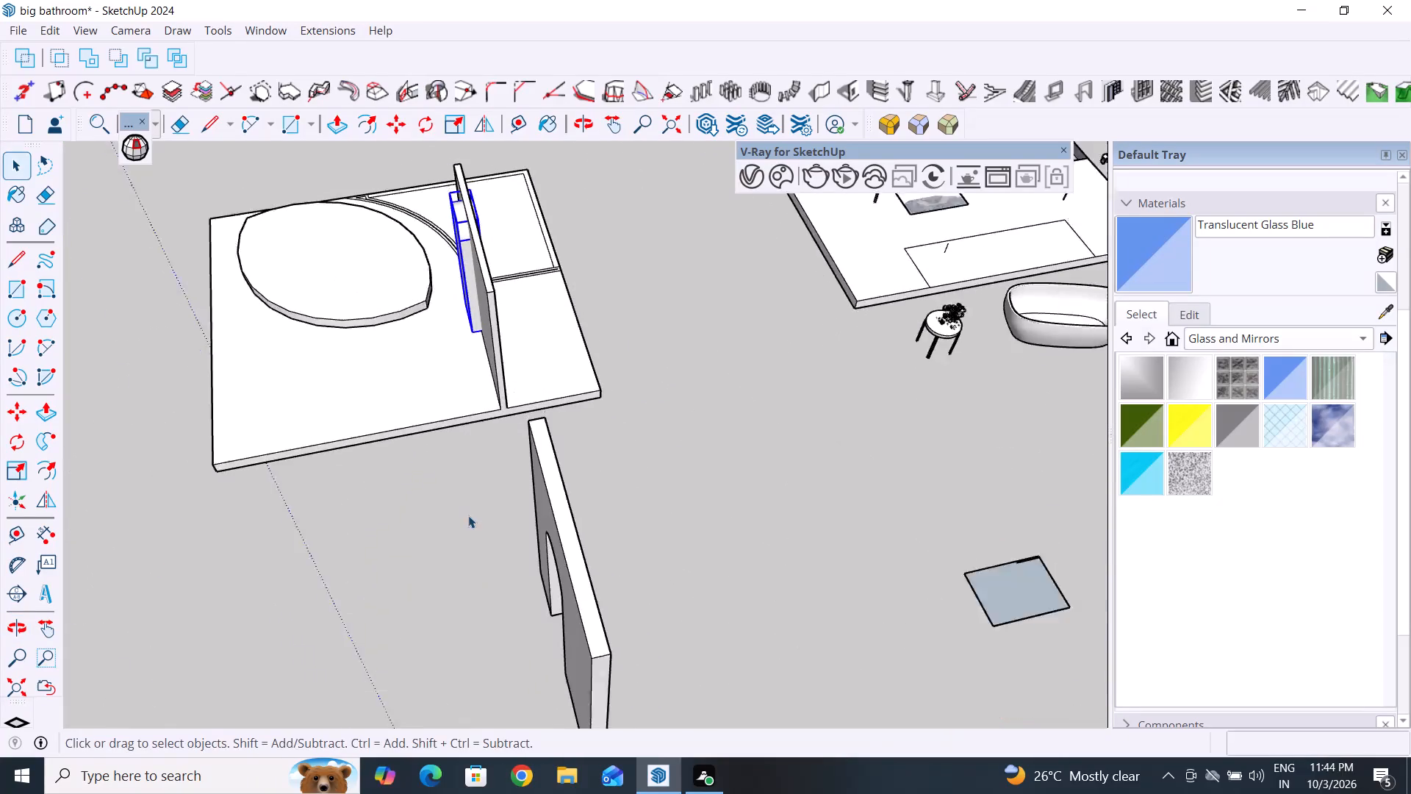
pyautogui.scroll(-3, 468, 515)
pyautogui.moveTo(639, 540); pyautogui.dragTo(163, 464, button='middle')
pyautogui.scroll(8, 482, 287)
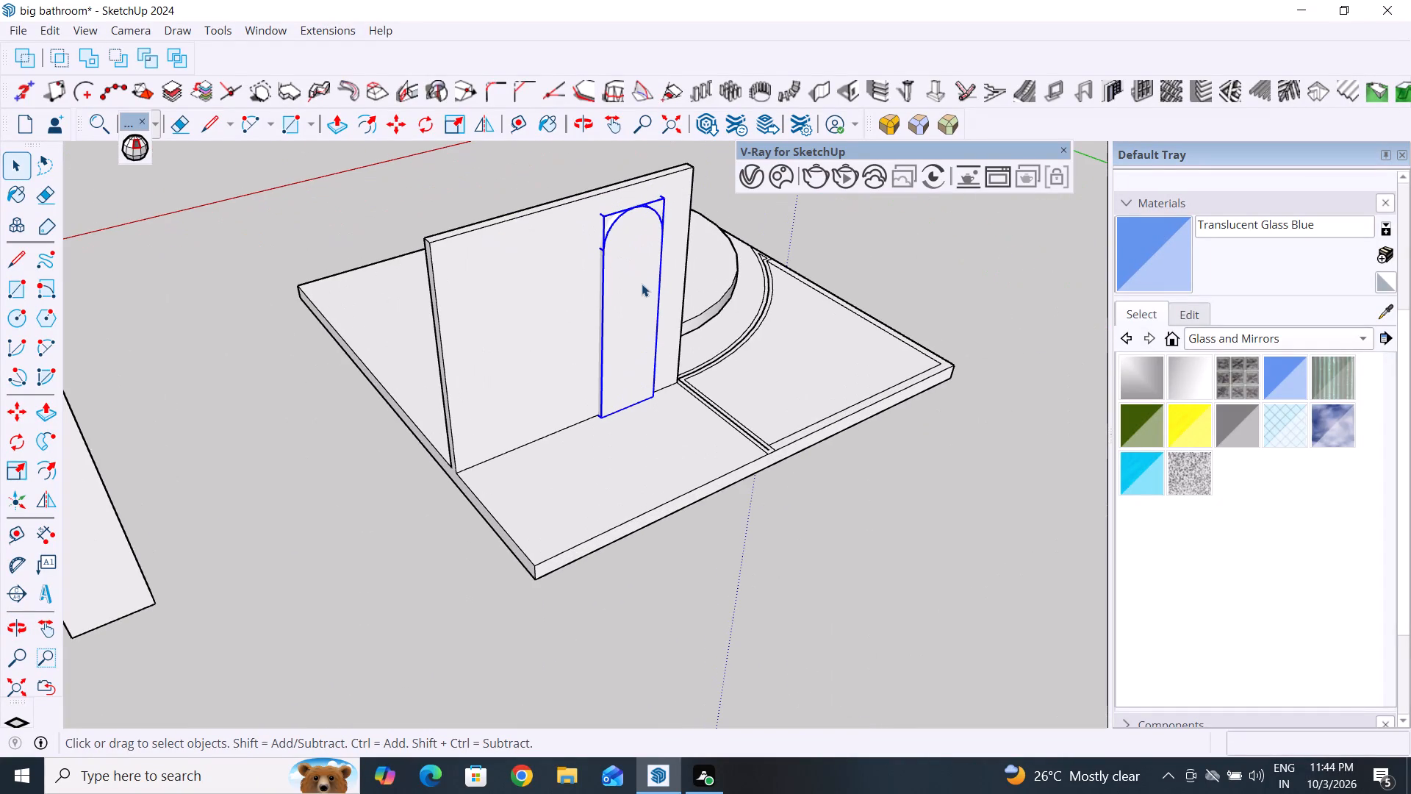
pyautogui.click(642, 284)
pyautogui.press('m')
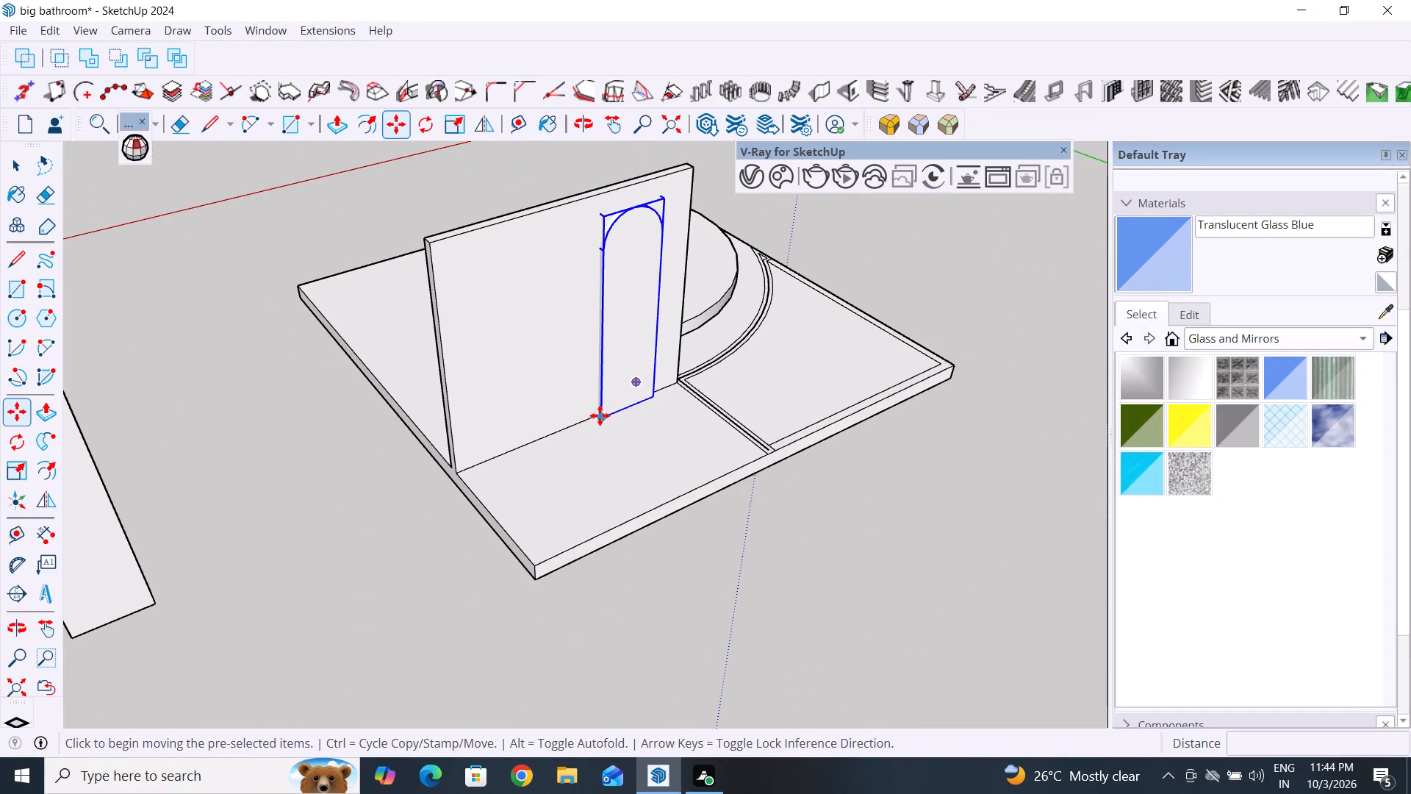
pyautogui.click(600, 415)
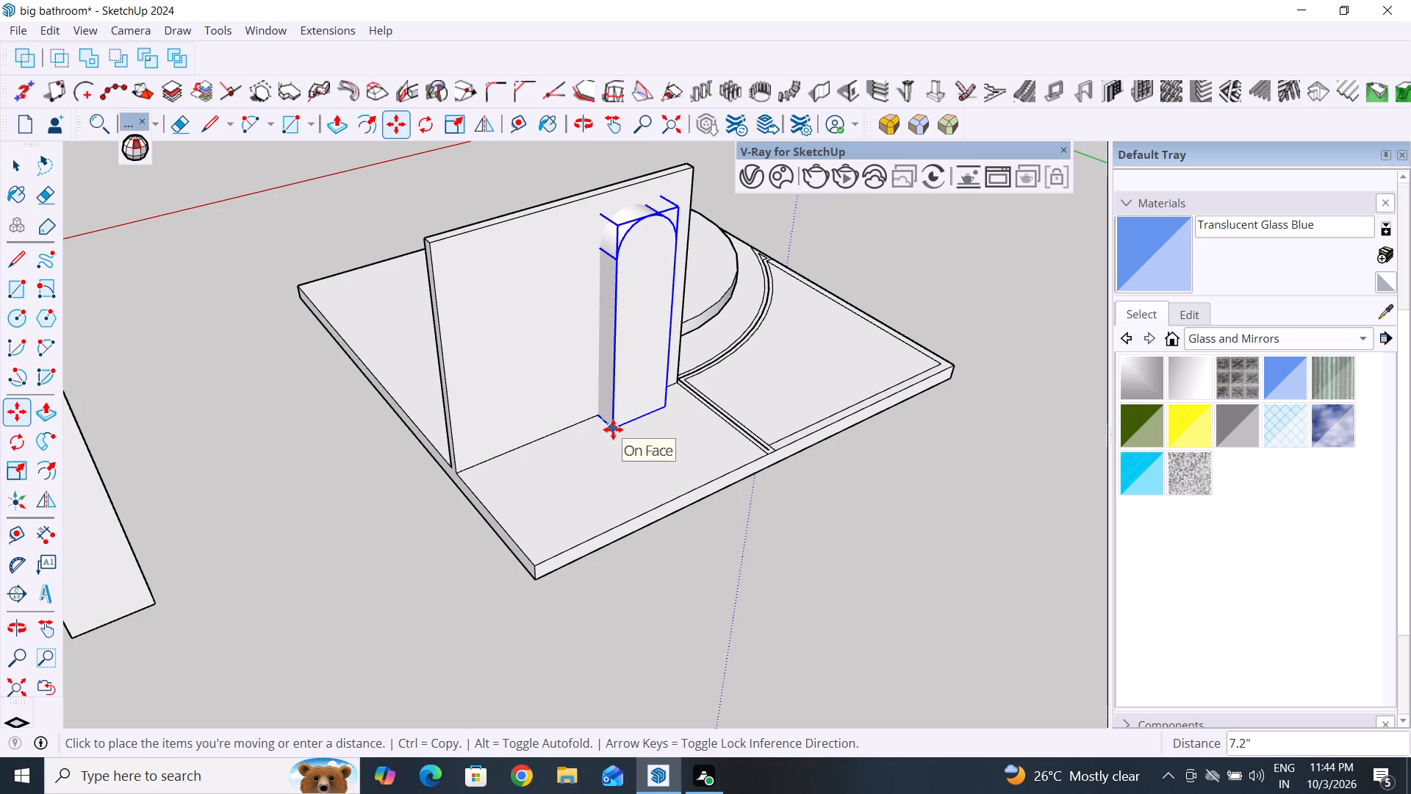
pyautogui.click(610, 429)
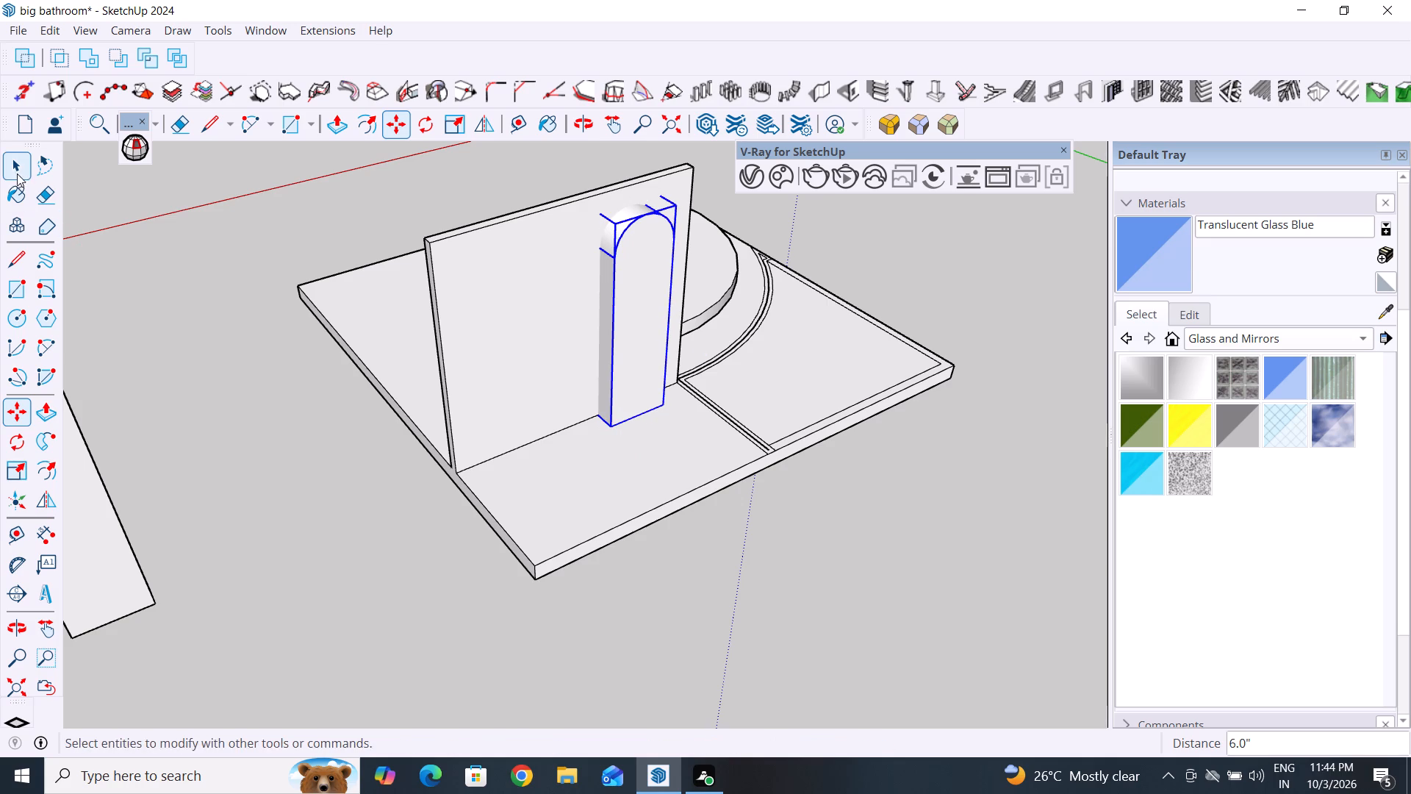
# Move the arched door block back about 5.2" toward the oval platform so it passes through the wall.
pyautogui.click(16, 173)
pyautogui.scroll(-5, 292, 590)
pyautogui.moveTo(301, 595); pyautogui.dragTo(1013, 557, button='middle')
pyautogui.moveTo(711, 559); pyautogui.dragTo(722, 573, button='middle')
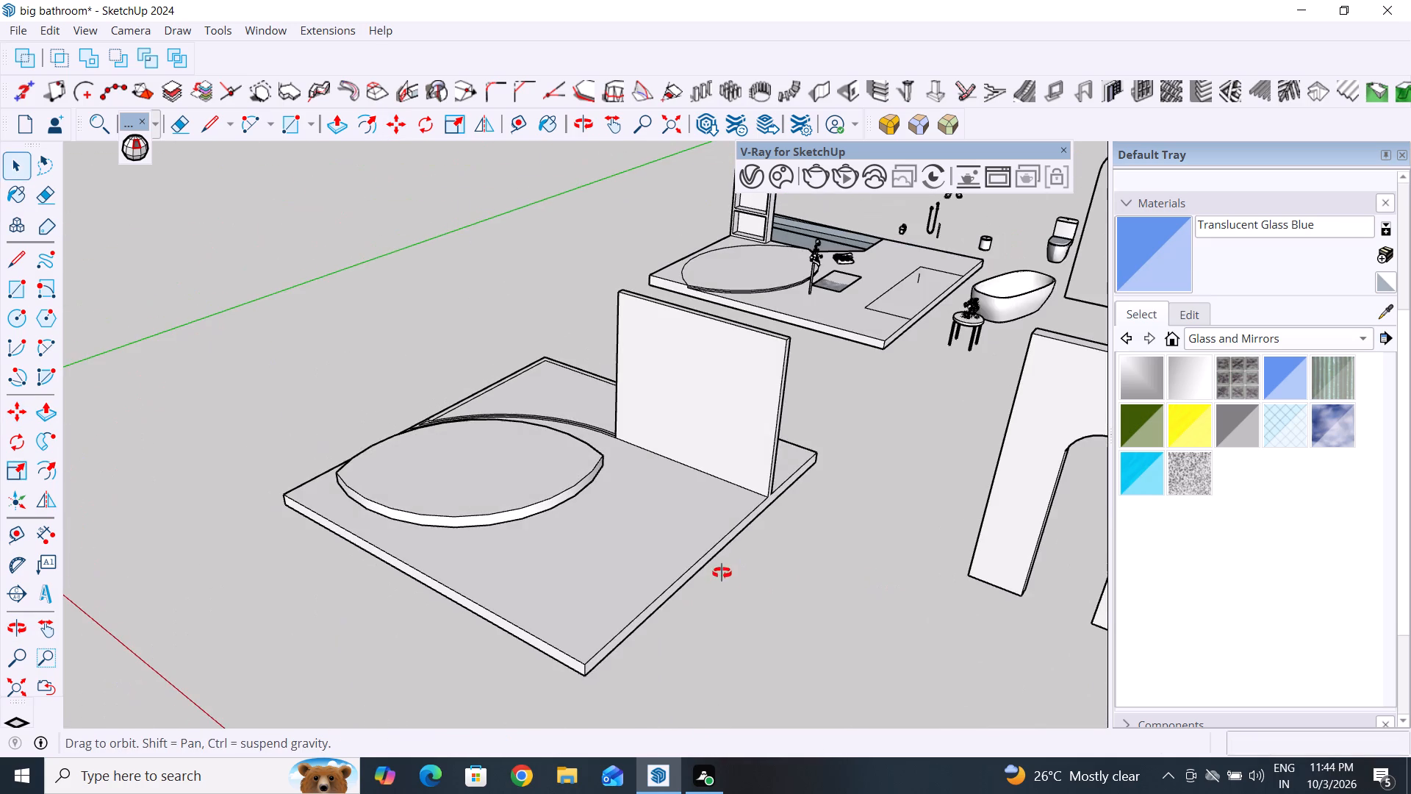
pyautogui.moveTo(722, 573); pyautogui.dragTo(410, 657, button='middle')
pyautogui.scroll(-4, 584, 582)
pyautogui.moveTo(597, 592); pyautogui.dragTo(398, 682, button='middle')
pyautogui.scroll(5, 432, 411)
pyautogui.press('m')
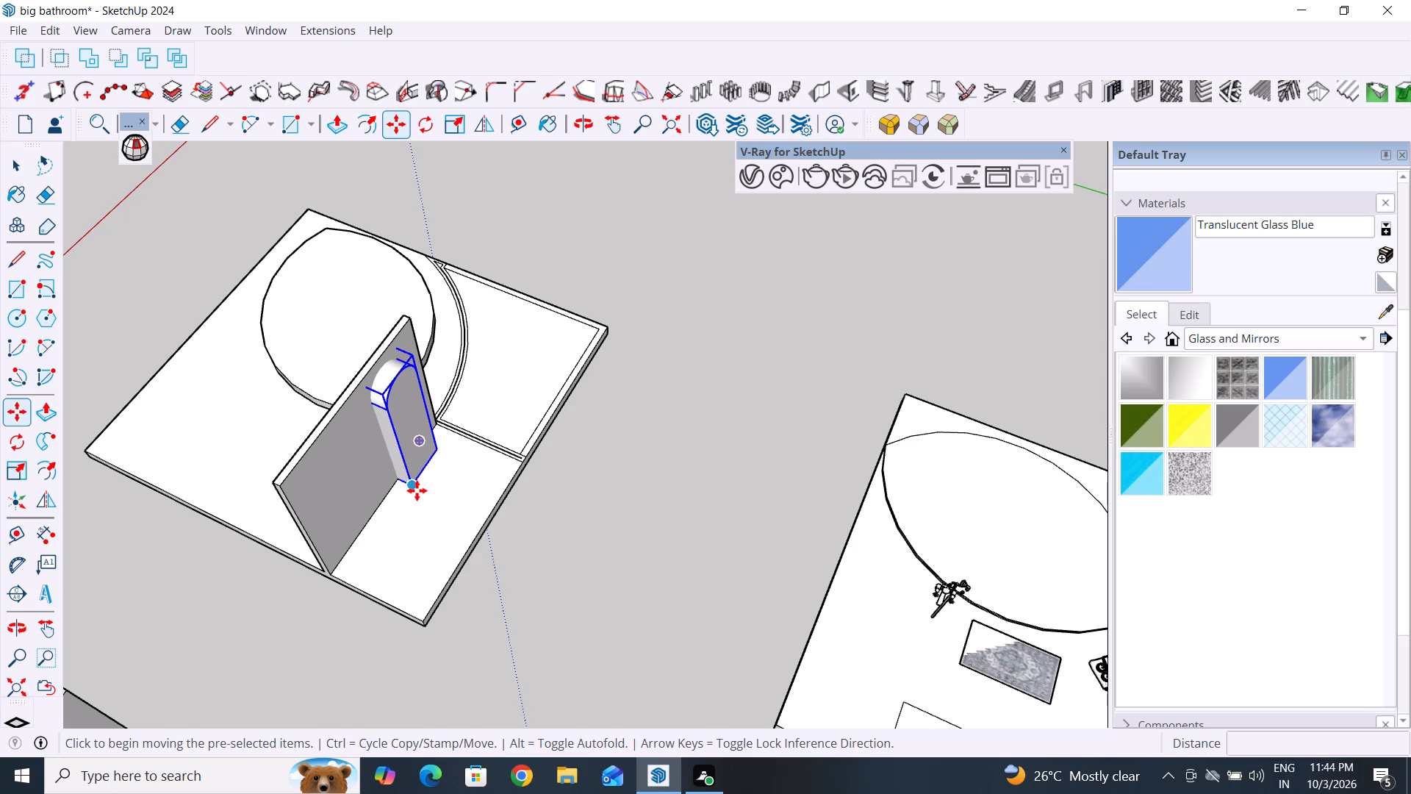
pyautogui.click(416, 490)
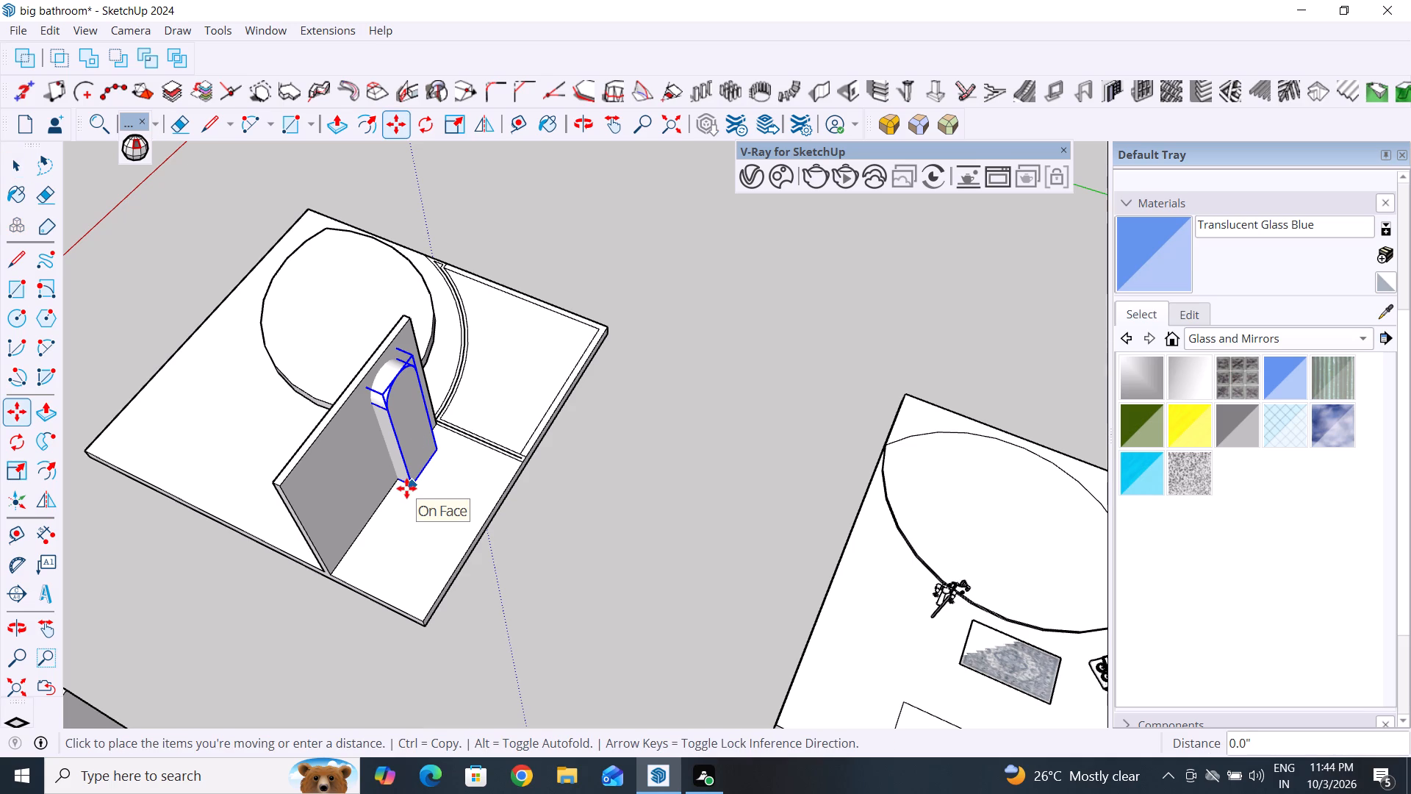
pyautogui.scroll(4, 406, 487)
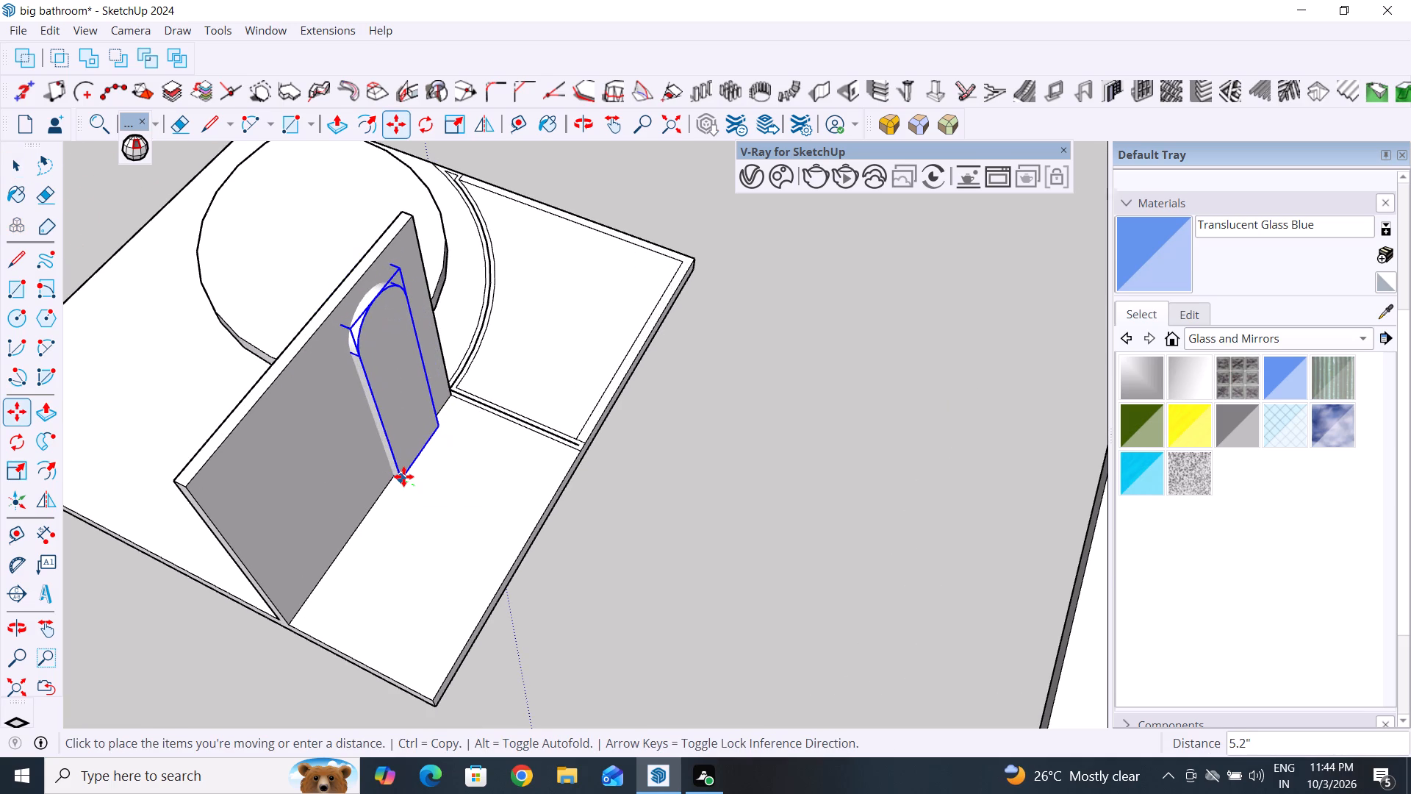
pyautogui.click(403, 476)
pyautogui.click(18, 173)
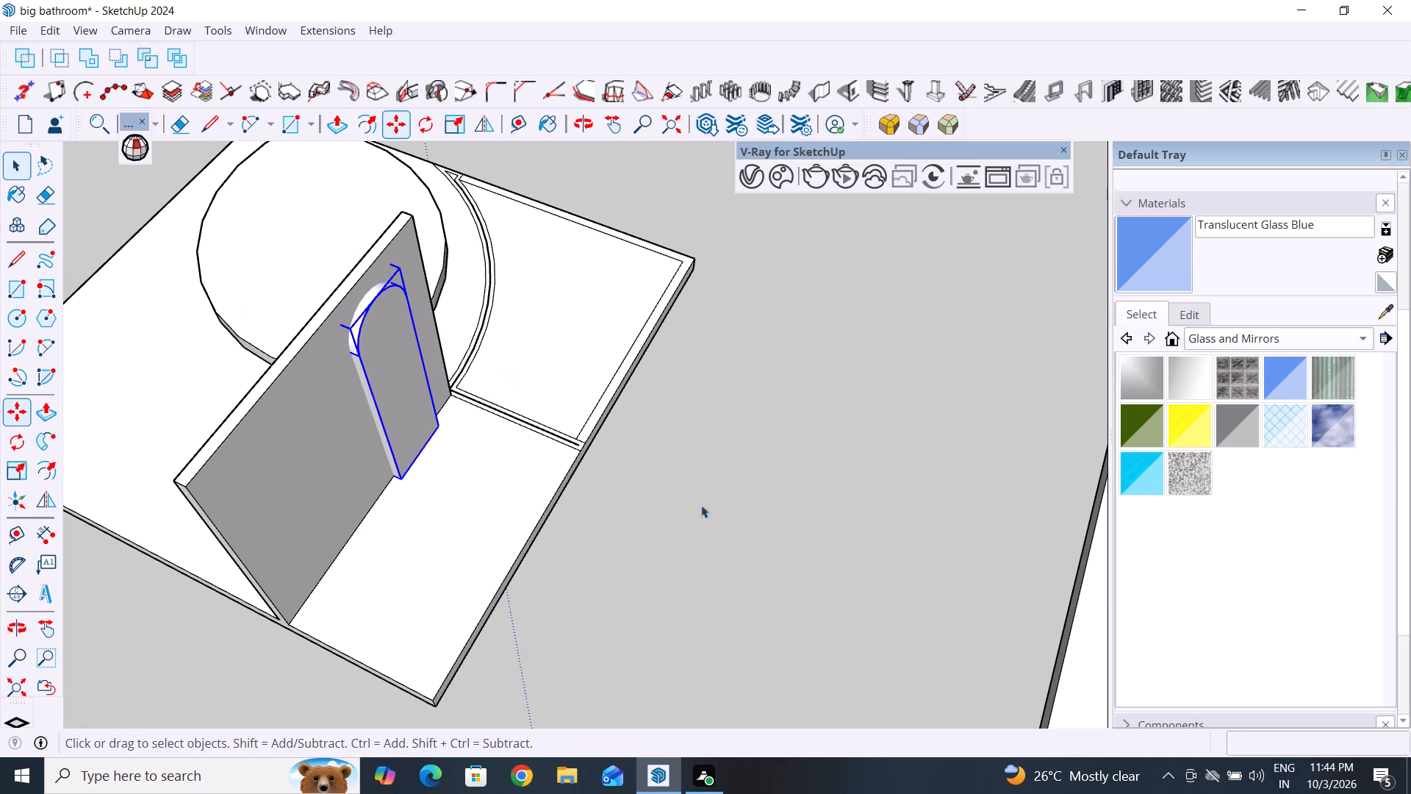
pyautogui.click(772, 527)
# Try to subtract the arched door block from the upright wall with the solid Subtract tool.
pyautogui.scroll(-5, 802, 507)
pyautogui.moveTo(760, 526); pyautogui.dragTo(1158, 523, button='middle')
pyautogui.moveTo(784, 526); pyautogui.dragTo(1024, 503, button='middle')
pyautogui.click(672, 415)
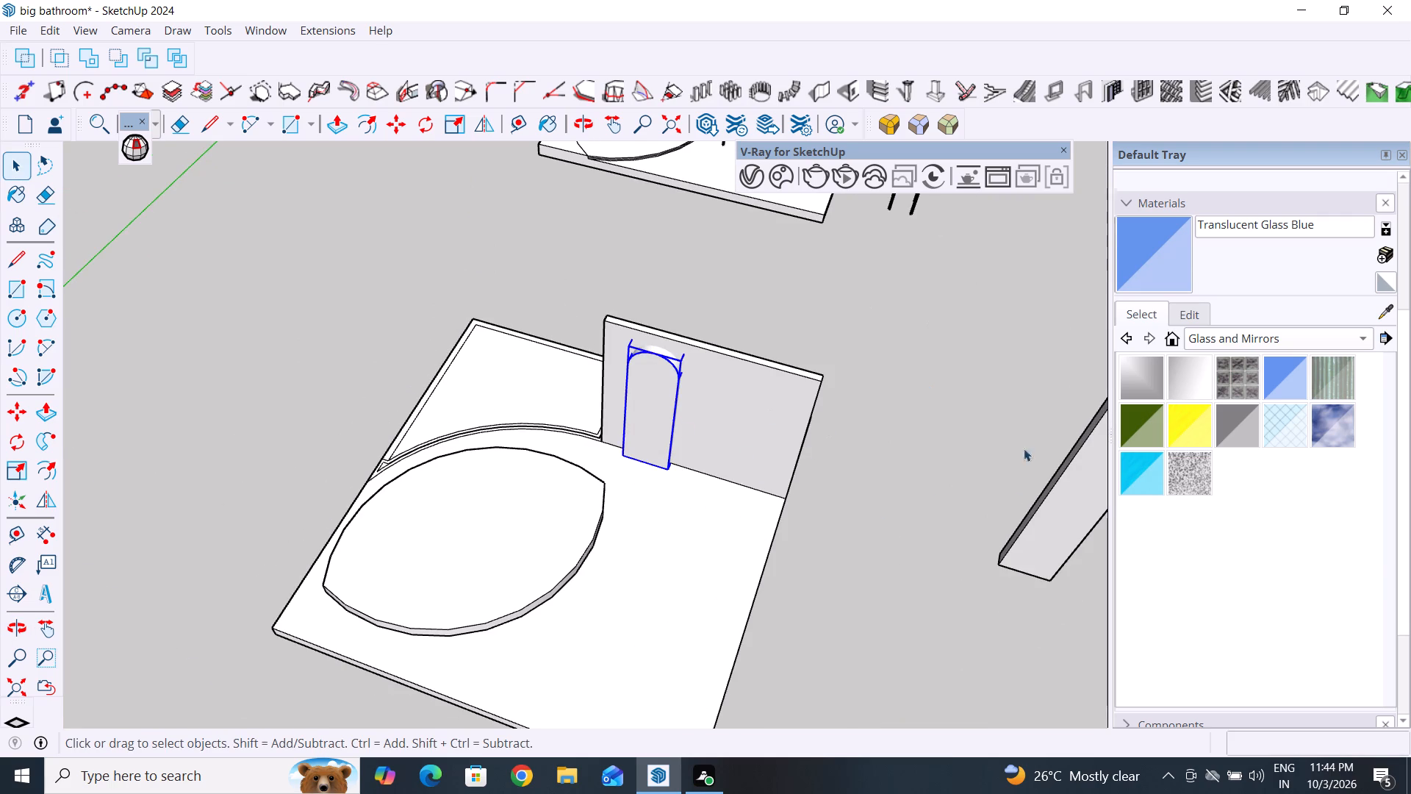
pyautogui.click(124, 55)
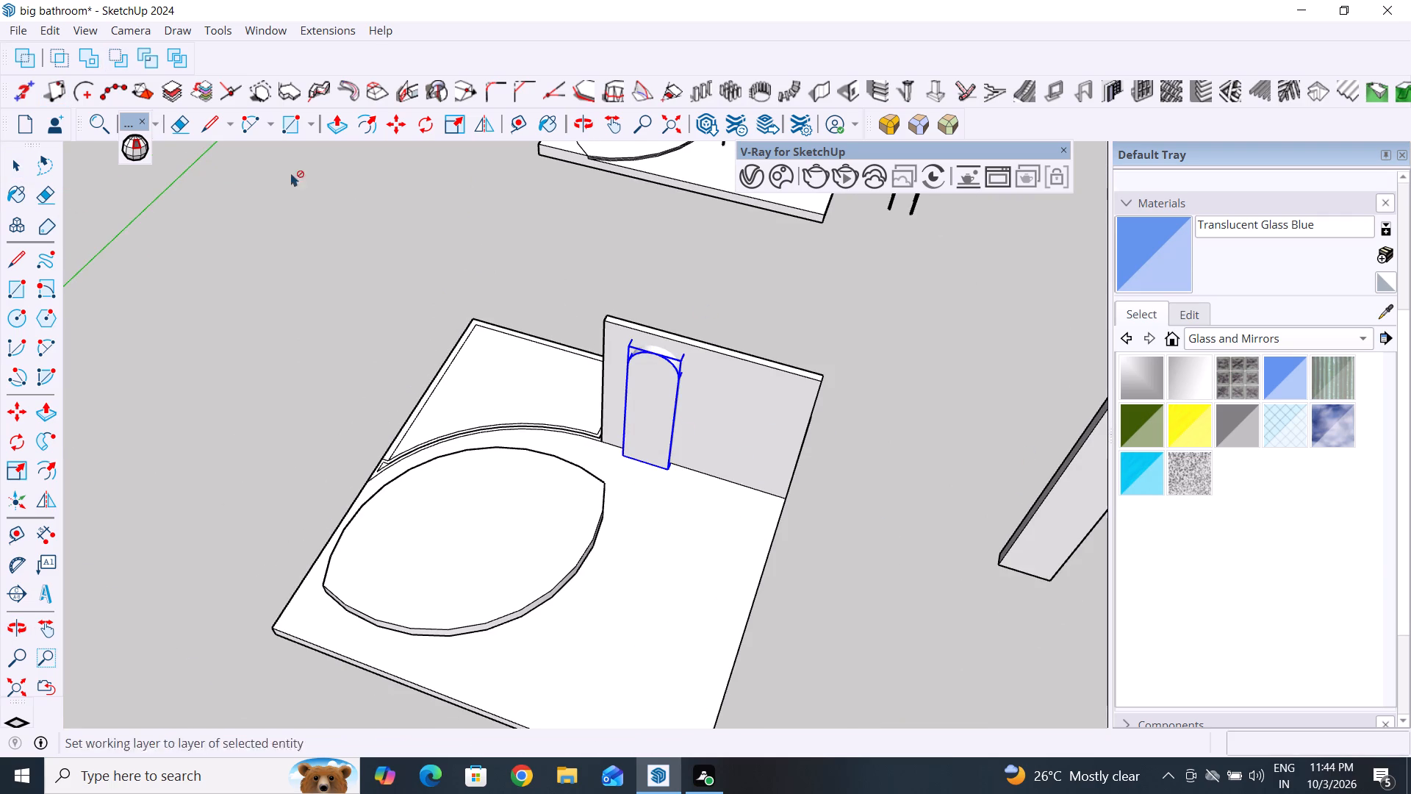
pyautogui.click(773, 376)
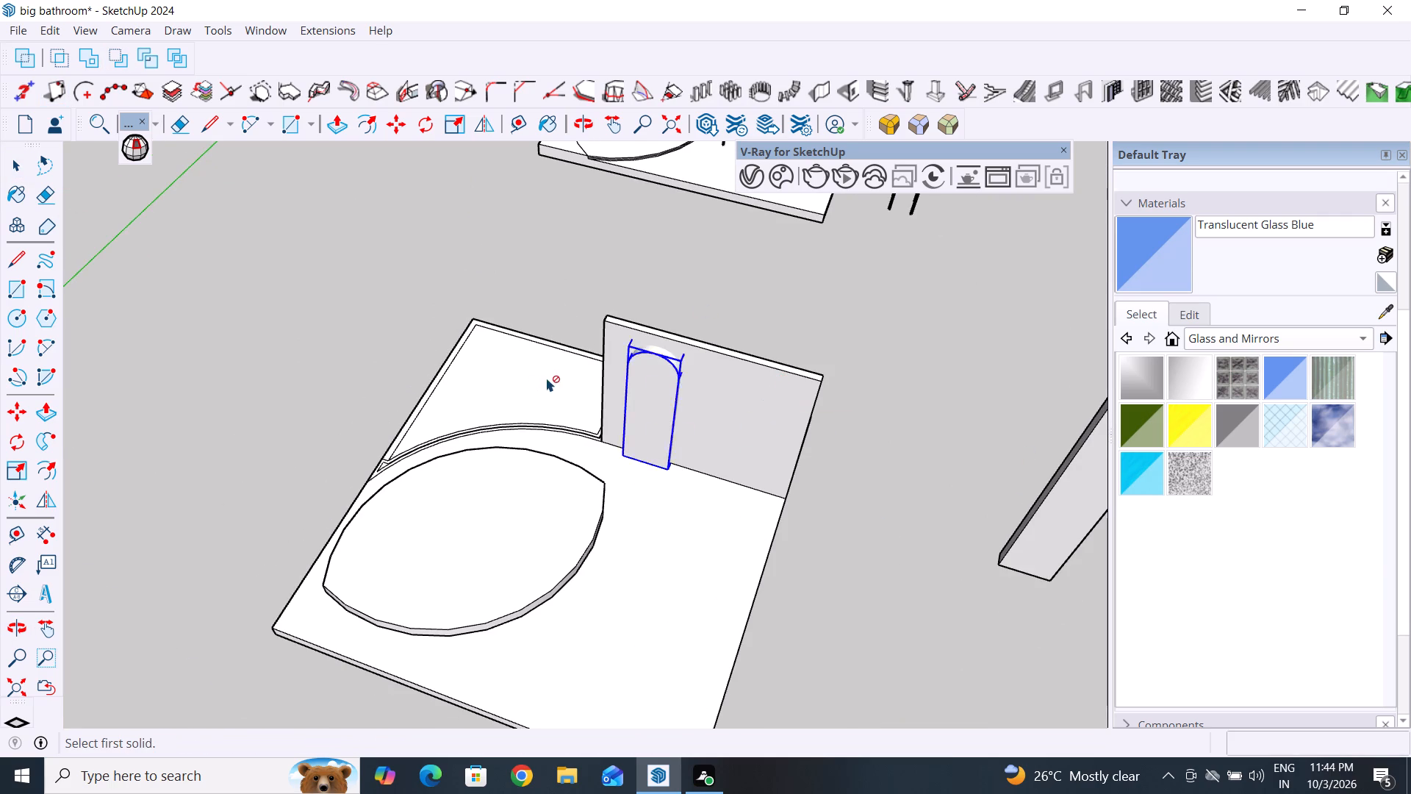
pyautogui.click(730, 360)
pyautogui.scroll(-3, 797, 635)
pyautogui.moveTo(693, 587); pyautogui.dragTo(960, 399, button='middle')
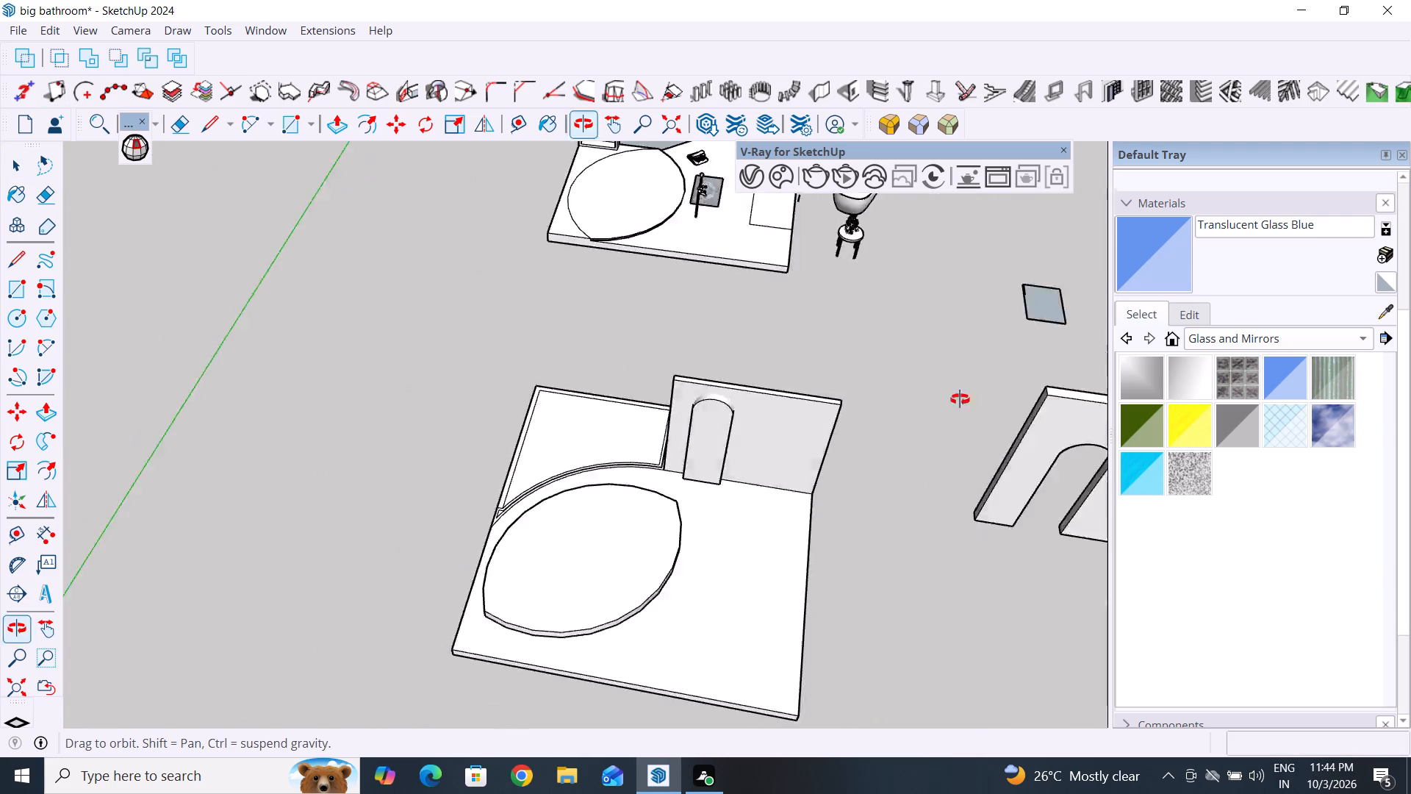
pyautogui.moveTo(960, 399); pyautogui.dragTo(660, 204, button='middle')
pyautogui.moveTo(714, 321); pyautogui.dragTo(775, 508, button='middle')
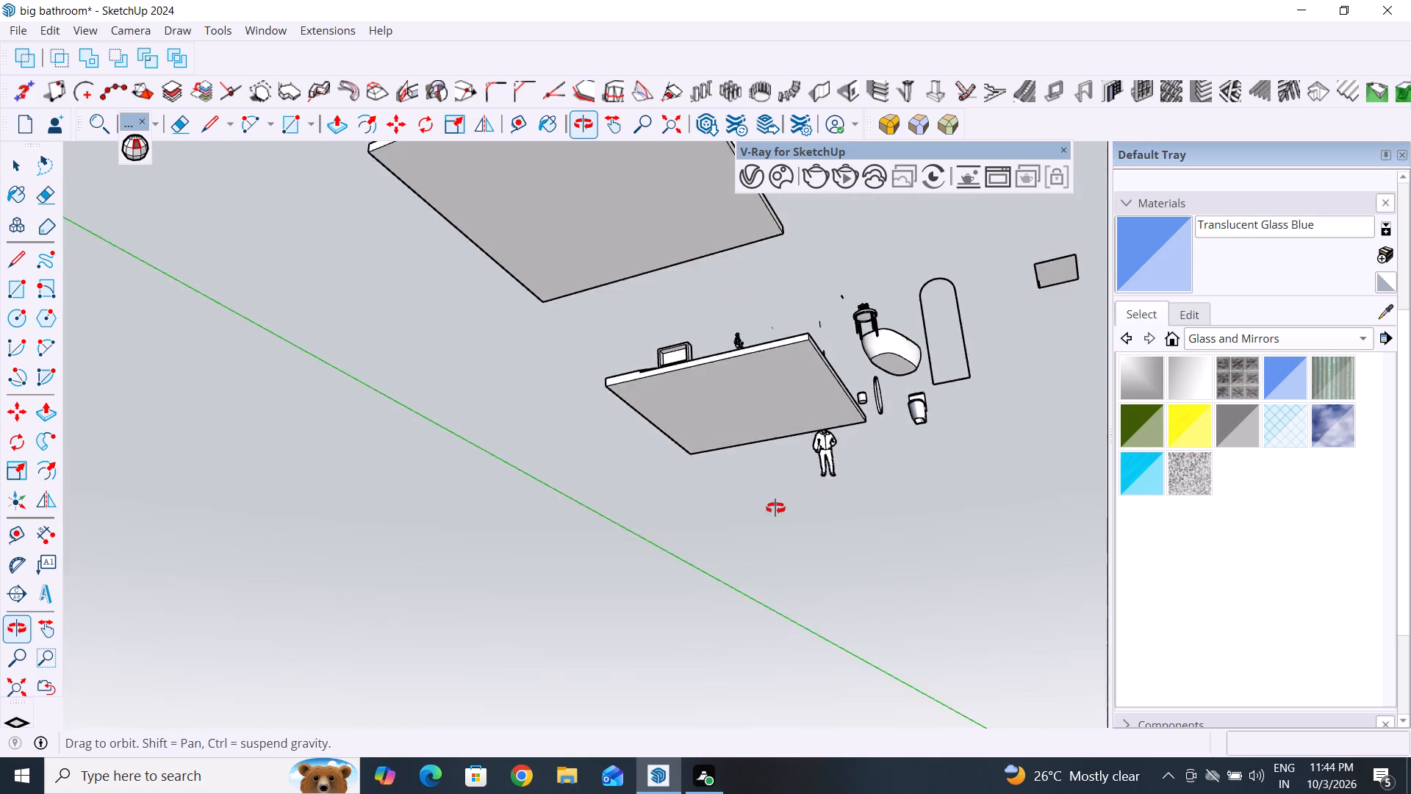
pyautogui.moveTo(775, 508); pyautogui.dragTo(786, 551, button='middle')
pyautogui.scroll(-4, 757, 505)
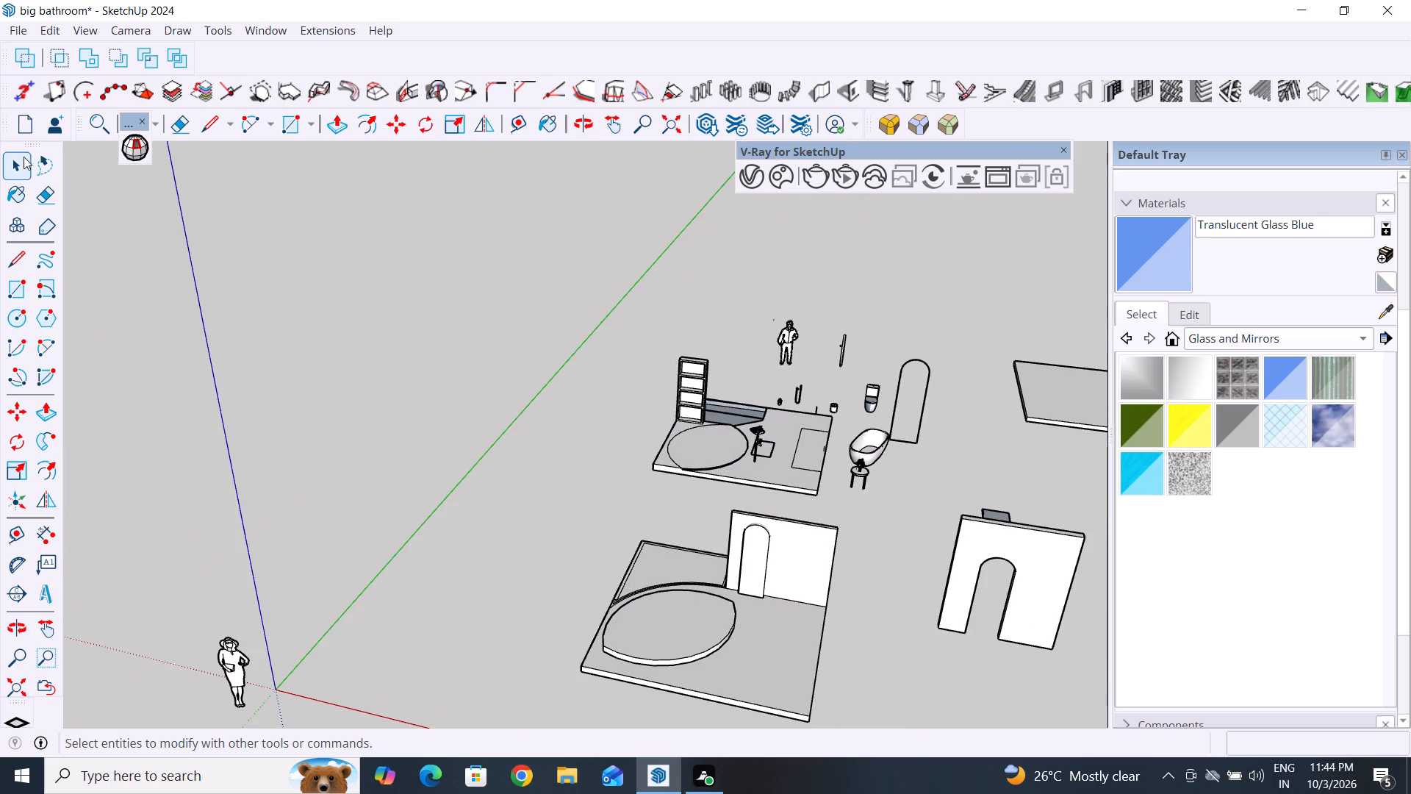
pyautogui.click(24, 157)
# Examine how the arched block and the upright wall meet the slab and the partition strips.
pyautogui.moveTo(628, 612); pyautogui.dragTo(832, 612, button='middle')
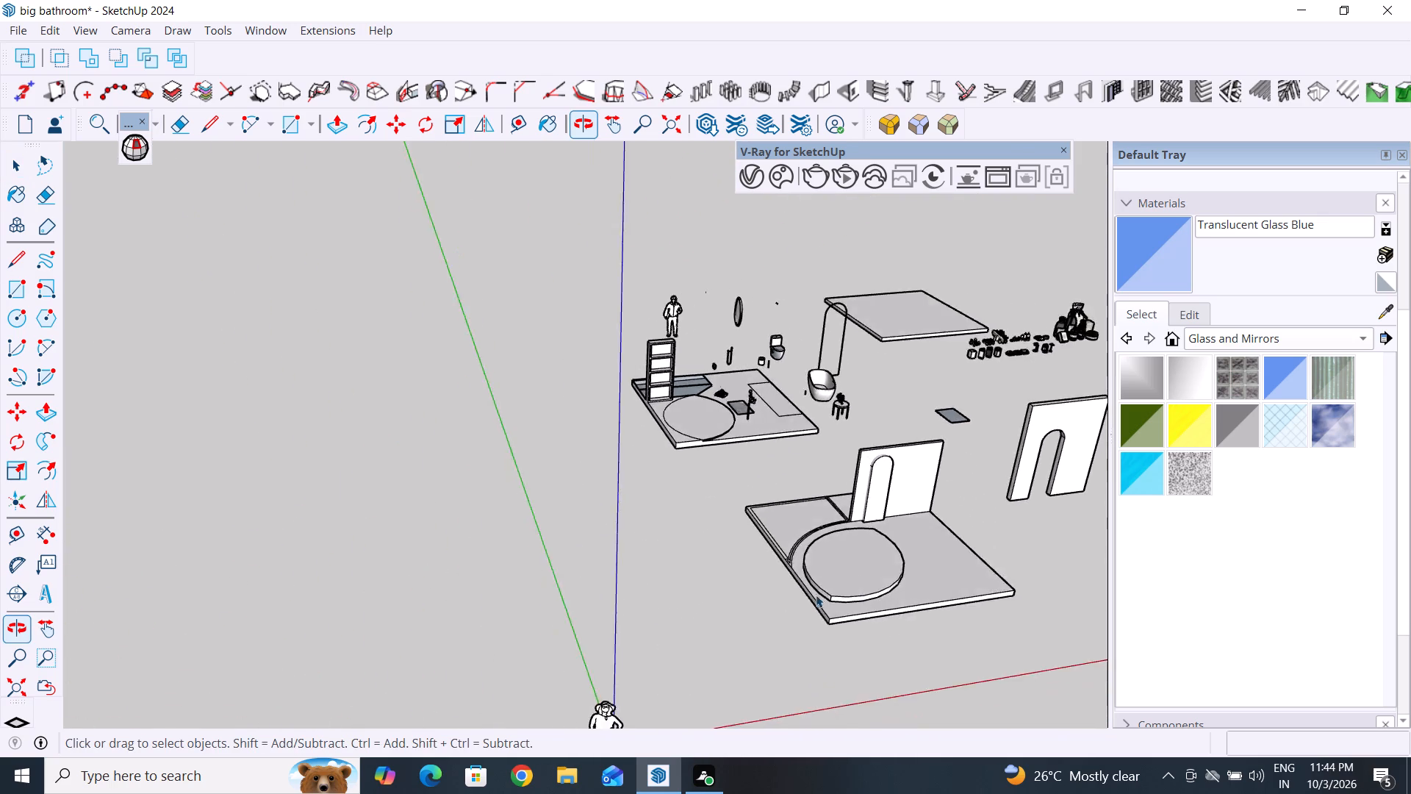
pyautogui.scroll(20, 816, 595)
pyautogui.scroll(2, 816, 595)
pyautogui.scroll(-5, 772, 535)
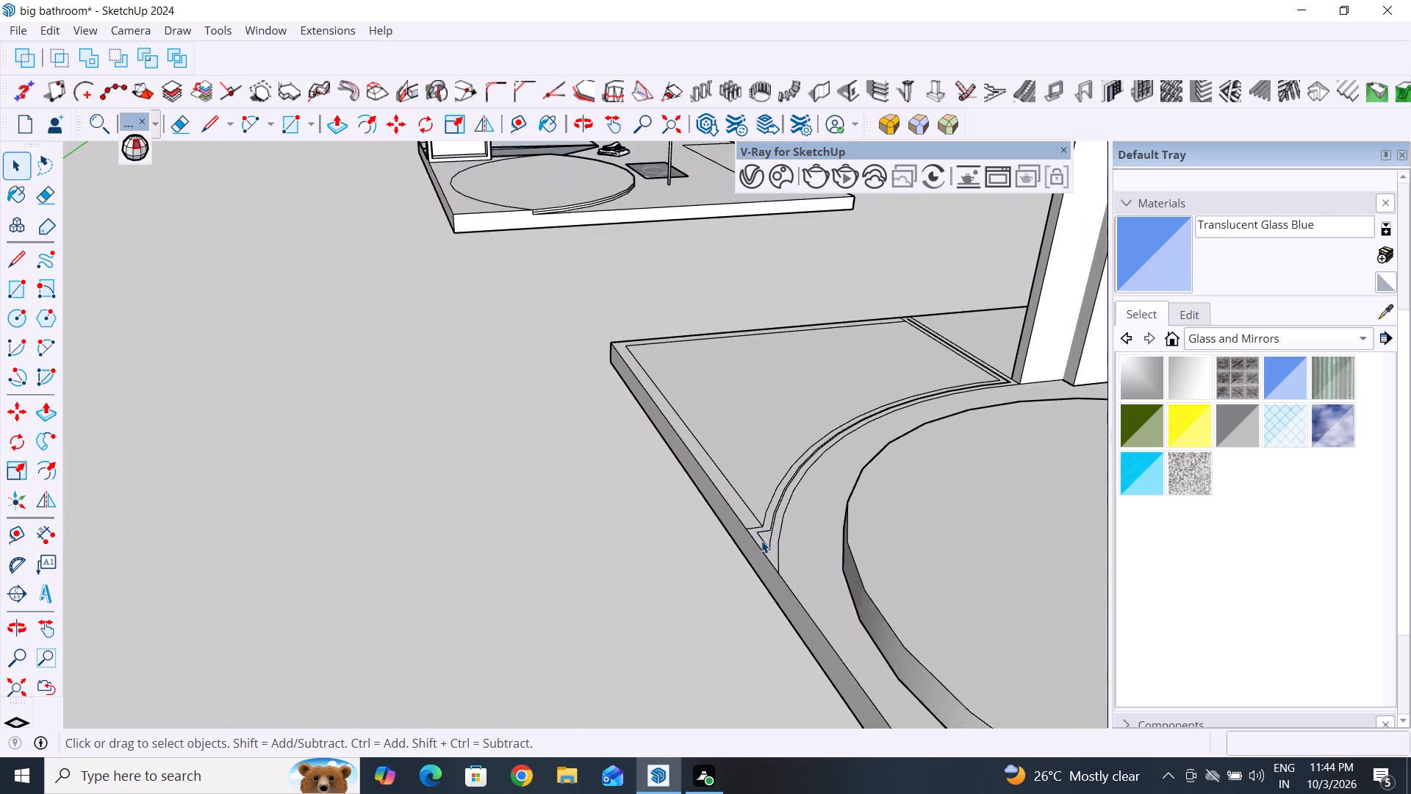
pyautogui.scroll(-12, 761, 540)
pyautogui.moveTo(833, 576); pyautogui.dragTo(677, 626, button='middle')
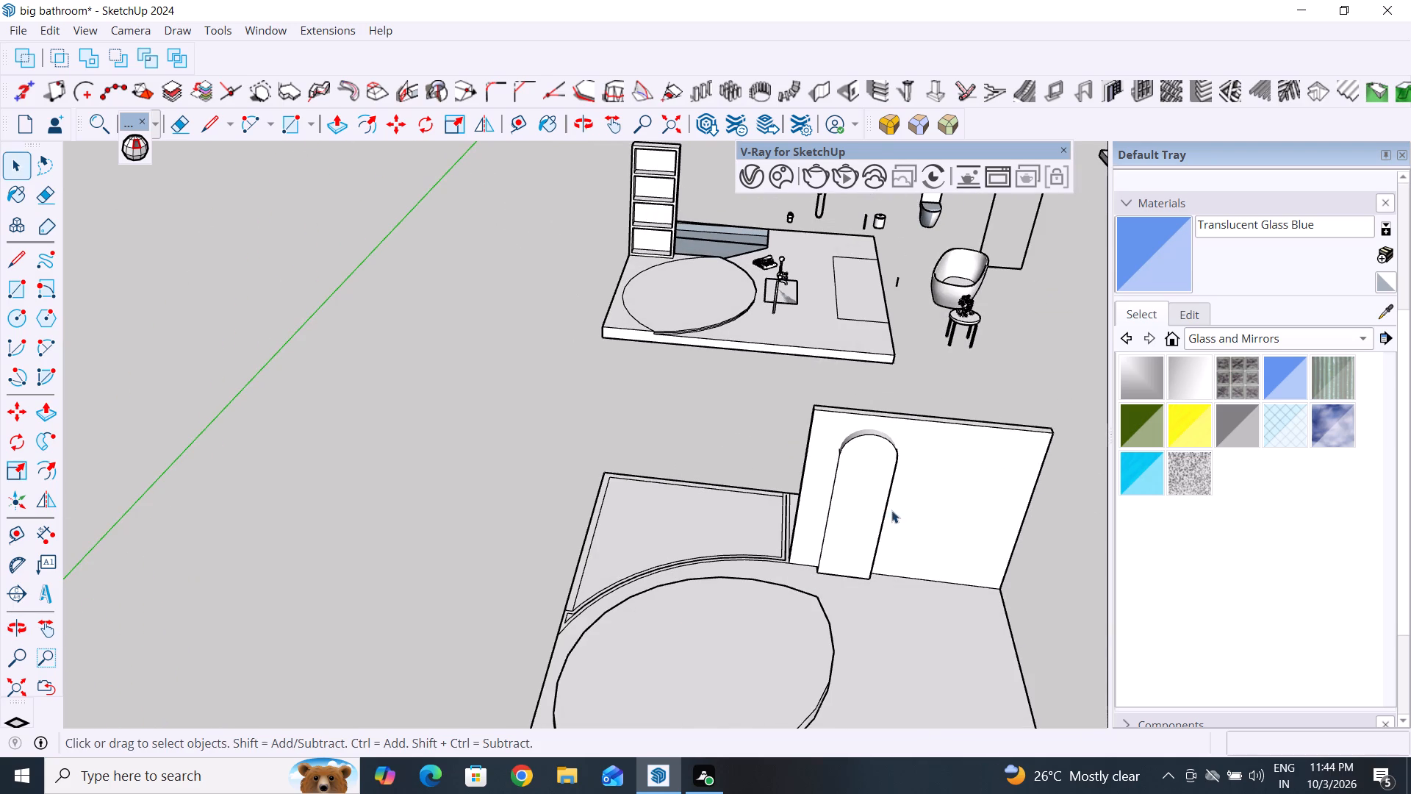
pyautogui.click(869, 515)
pyautogui.moveTo(900, 625); pyautogui.dragTo(890, 560, button='middle')
pyautogui.scroll(4, 861, 501)
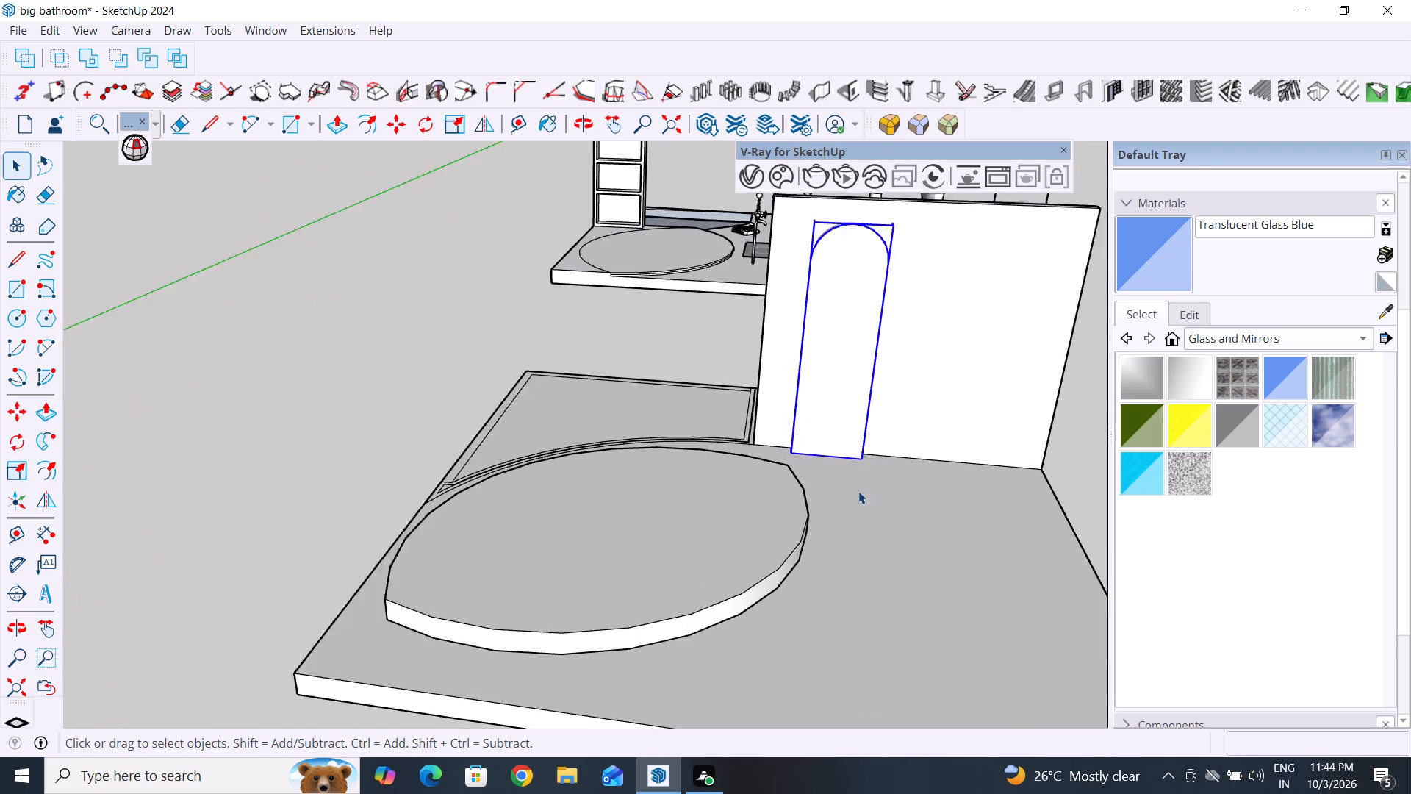
pyautogui.scroll(8, 858, 491)
pyautogui.moveTo(860, 465); pyautogui.dragTo(1042, 503, button='middle')
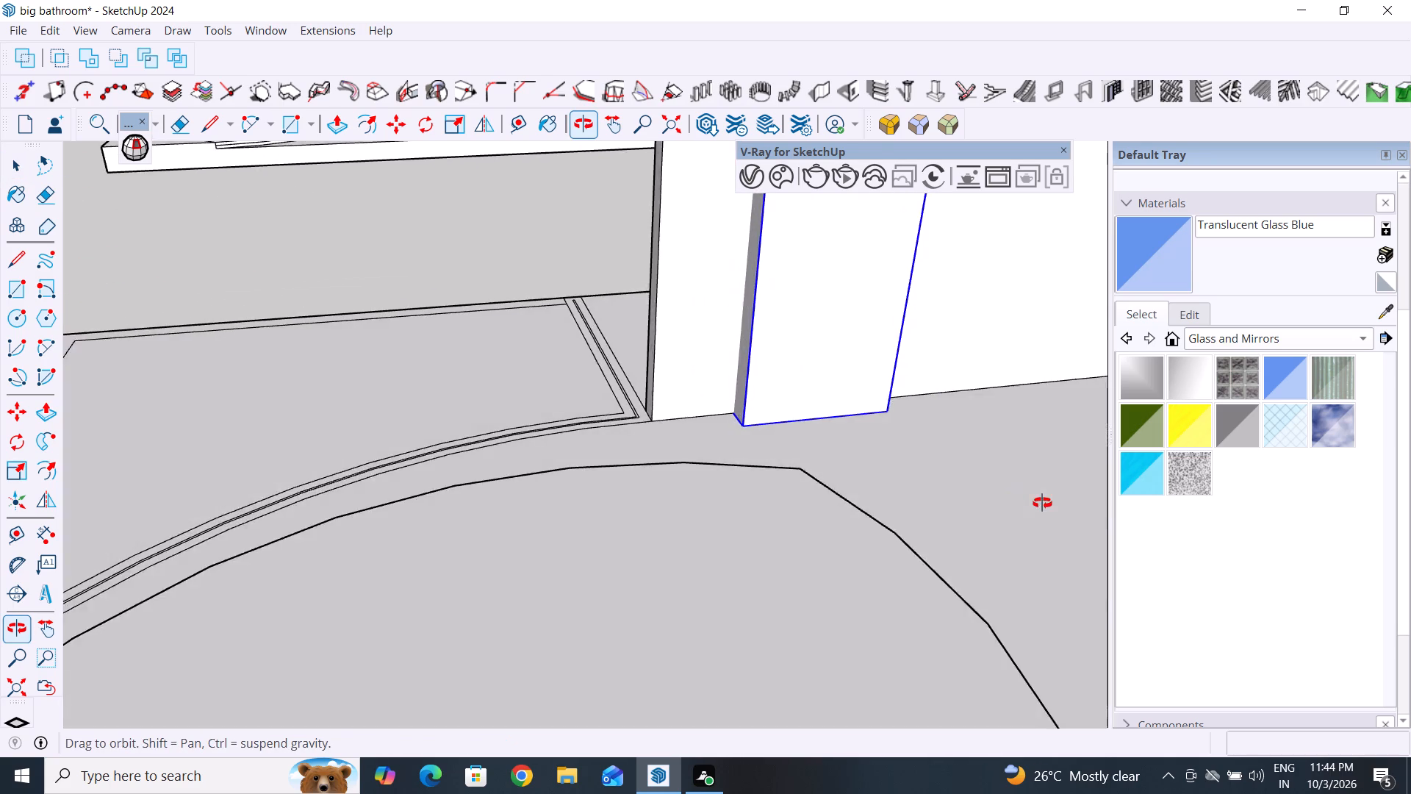
pyautogui.moveTo(1042, 503); pyautogui.dragTo(1071, 515, button='middle')
pyautogui.scroll(6, 681, 392)
pyautogui.moveTo(738, 442); pyautogui.dragTo(1033, 501, button='middle')
pyautogui.moveTo(641, 407); pyautogui.dragTo(495, 405, button='middle')
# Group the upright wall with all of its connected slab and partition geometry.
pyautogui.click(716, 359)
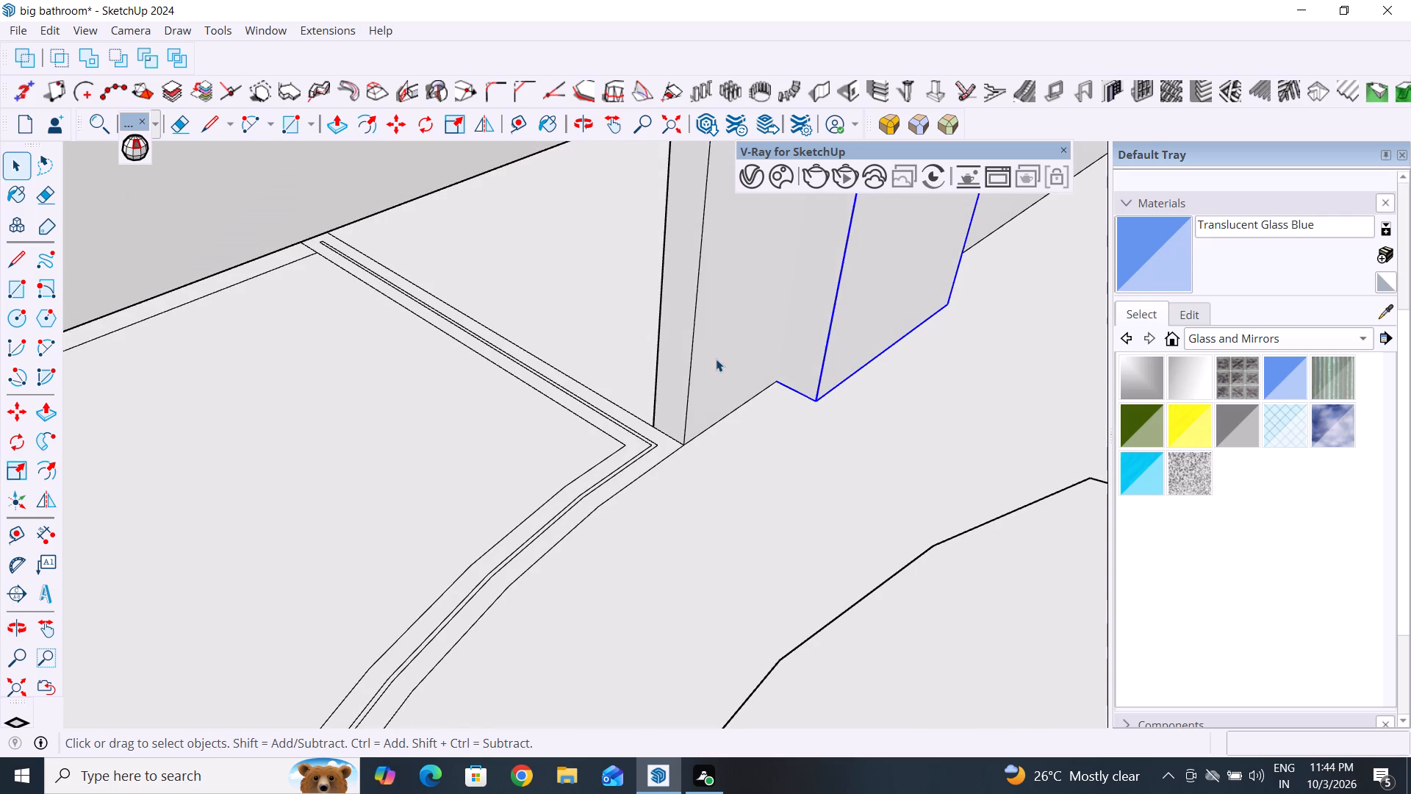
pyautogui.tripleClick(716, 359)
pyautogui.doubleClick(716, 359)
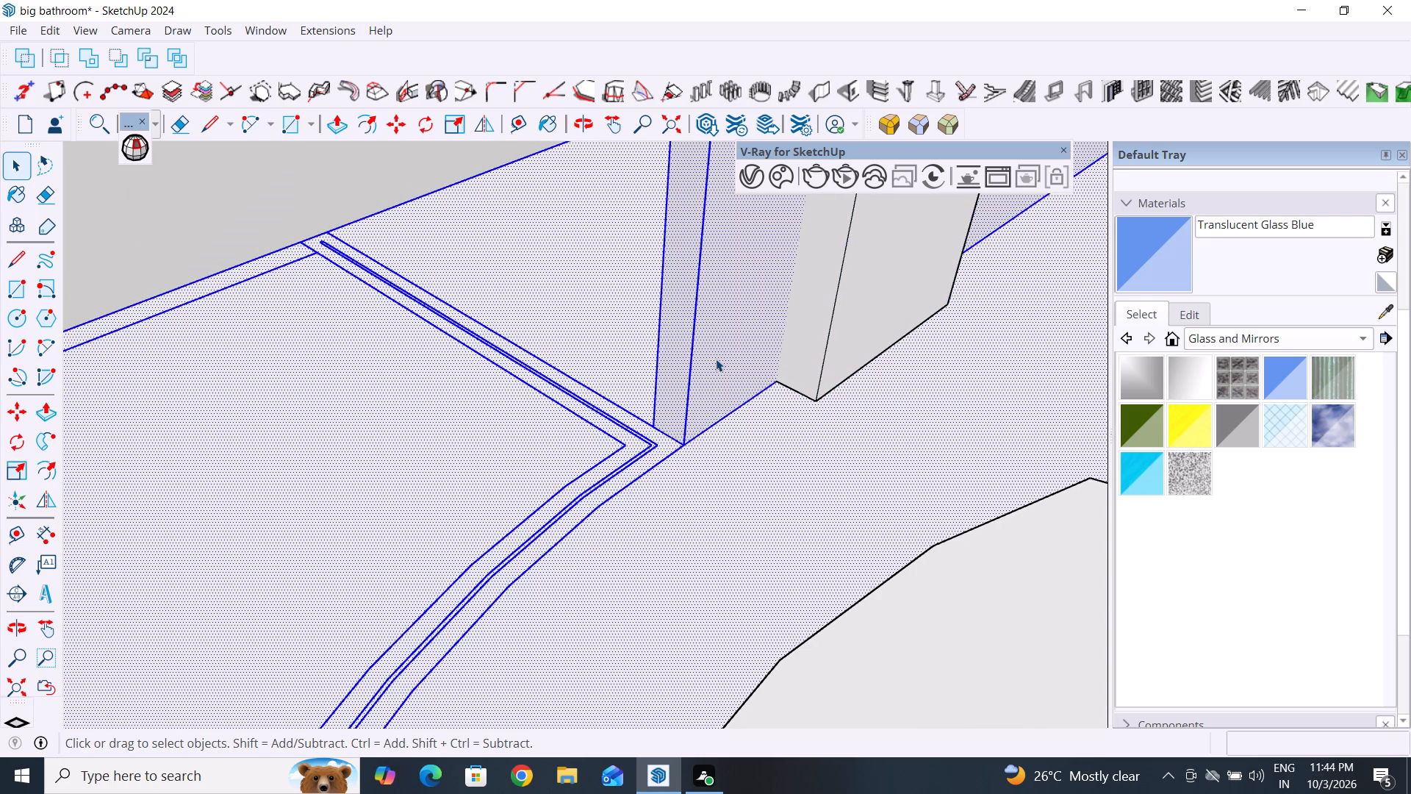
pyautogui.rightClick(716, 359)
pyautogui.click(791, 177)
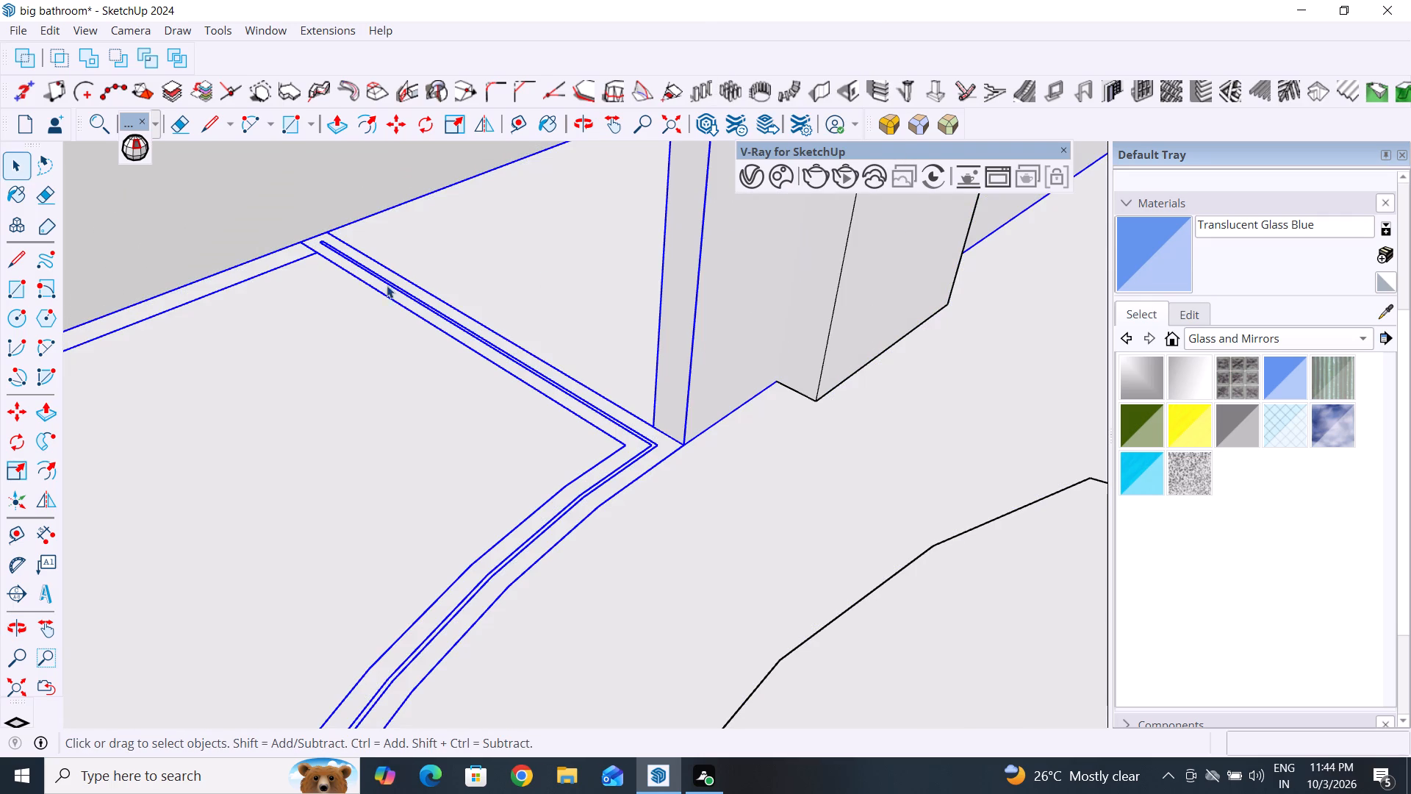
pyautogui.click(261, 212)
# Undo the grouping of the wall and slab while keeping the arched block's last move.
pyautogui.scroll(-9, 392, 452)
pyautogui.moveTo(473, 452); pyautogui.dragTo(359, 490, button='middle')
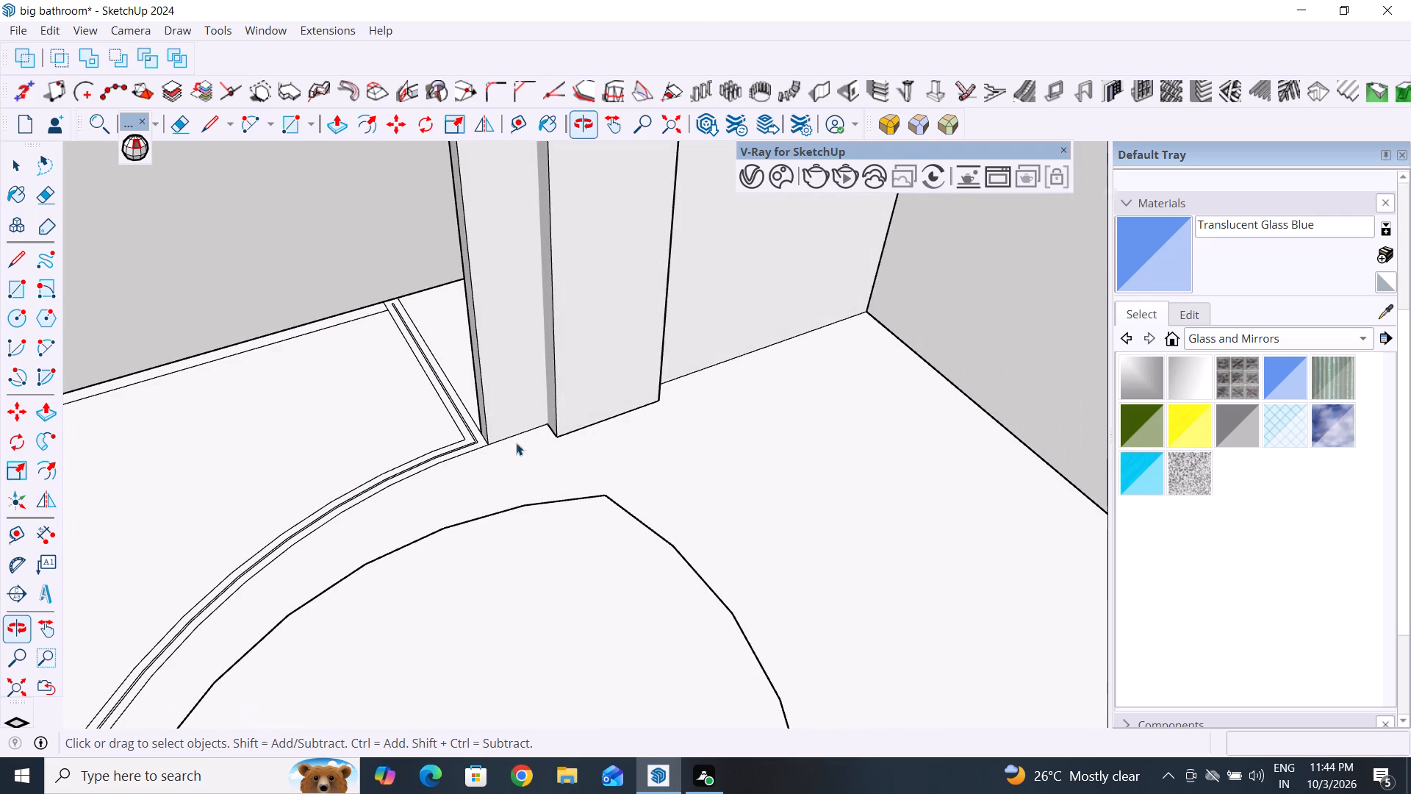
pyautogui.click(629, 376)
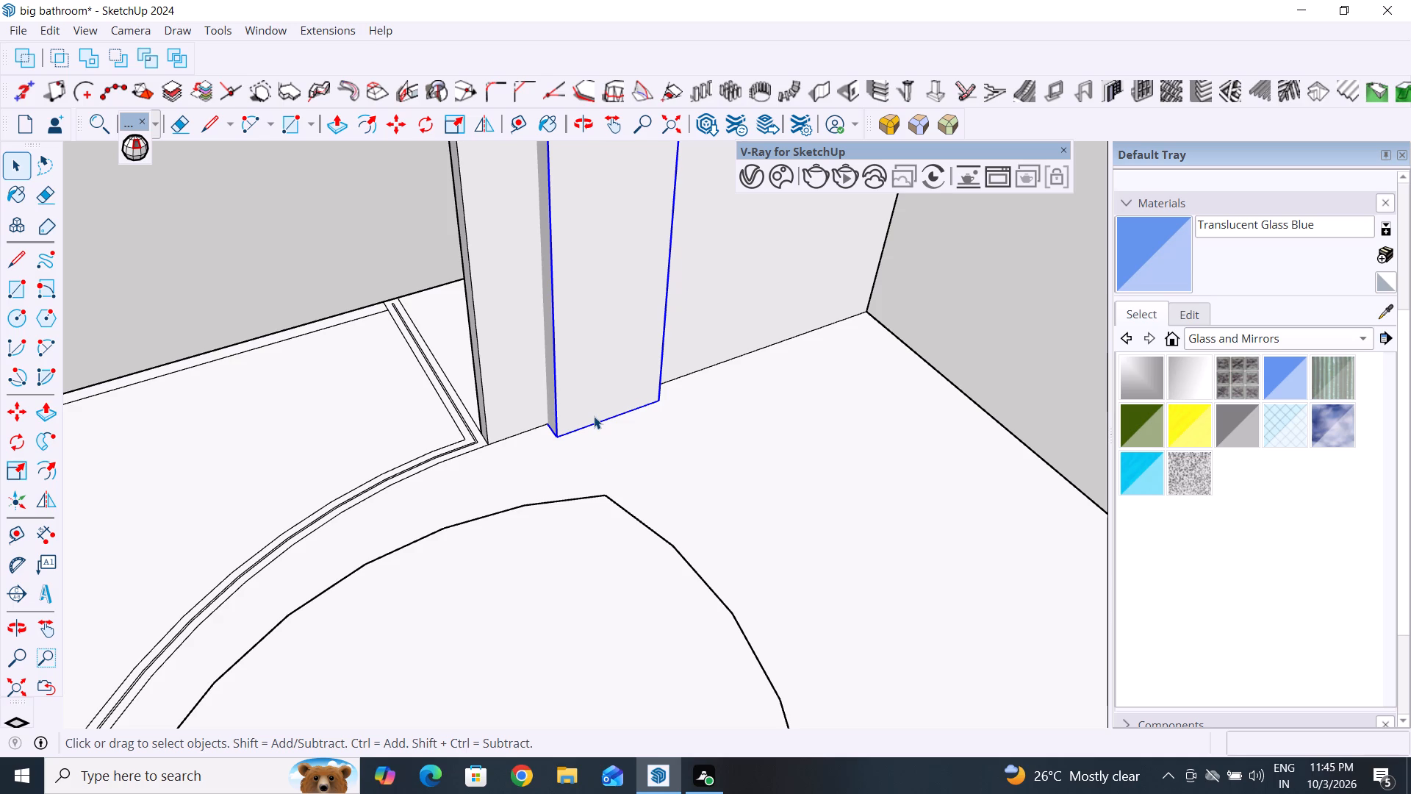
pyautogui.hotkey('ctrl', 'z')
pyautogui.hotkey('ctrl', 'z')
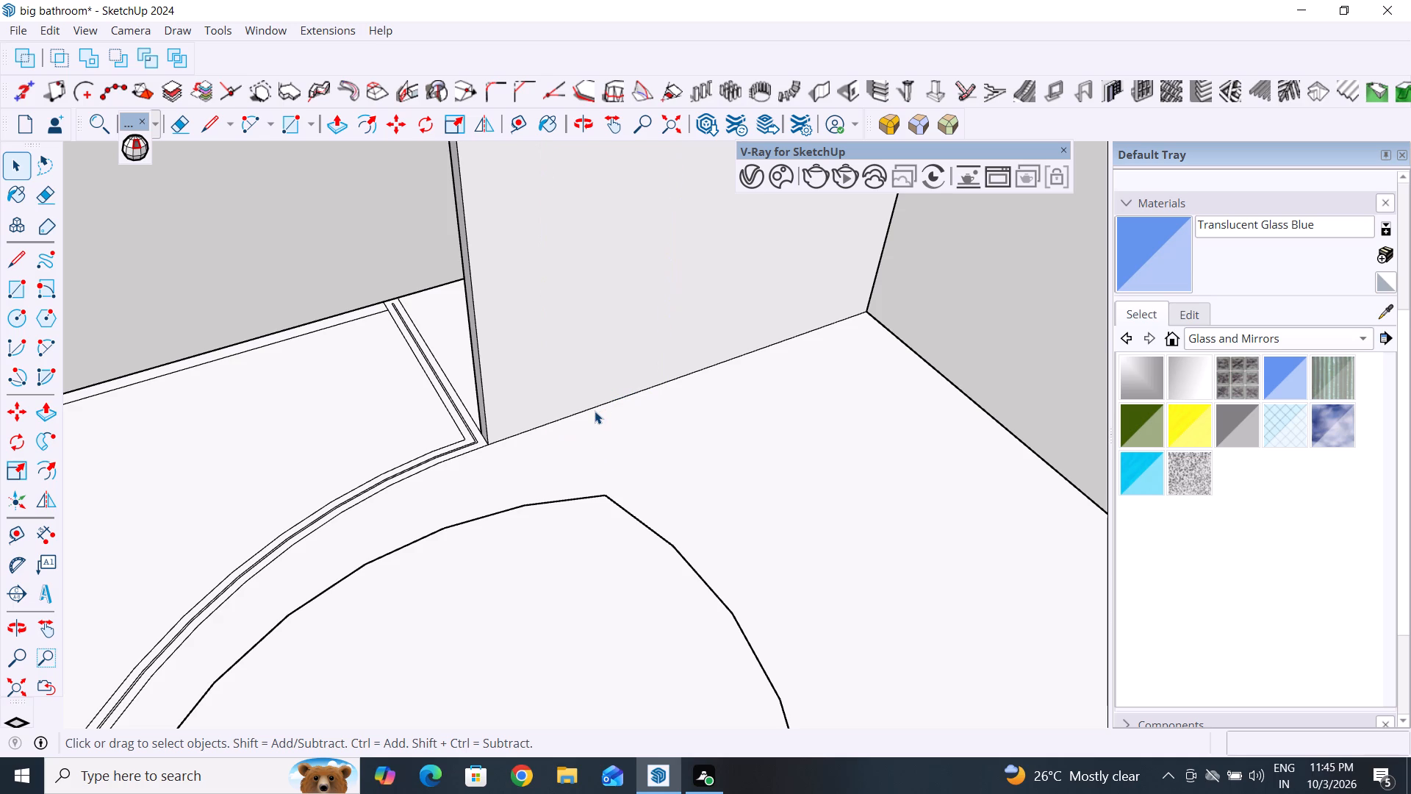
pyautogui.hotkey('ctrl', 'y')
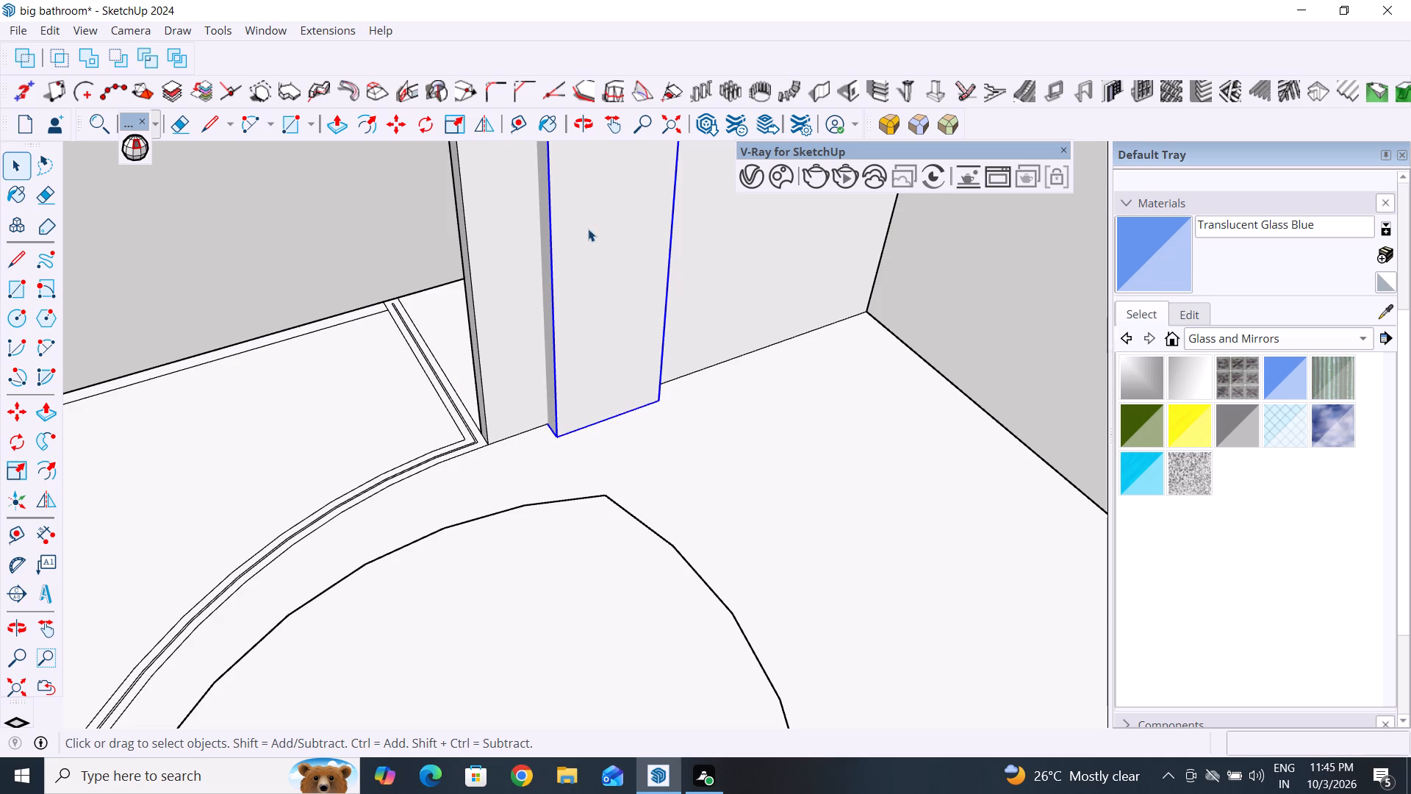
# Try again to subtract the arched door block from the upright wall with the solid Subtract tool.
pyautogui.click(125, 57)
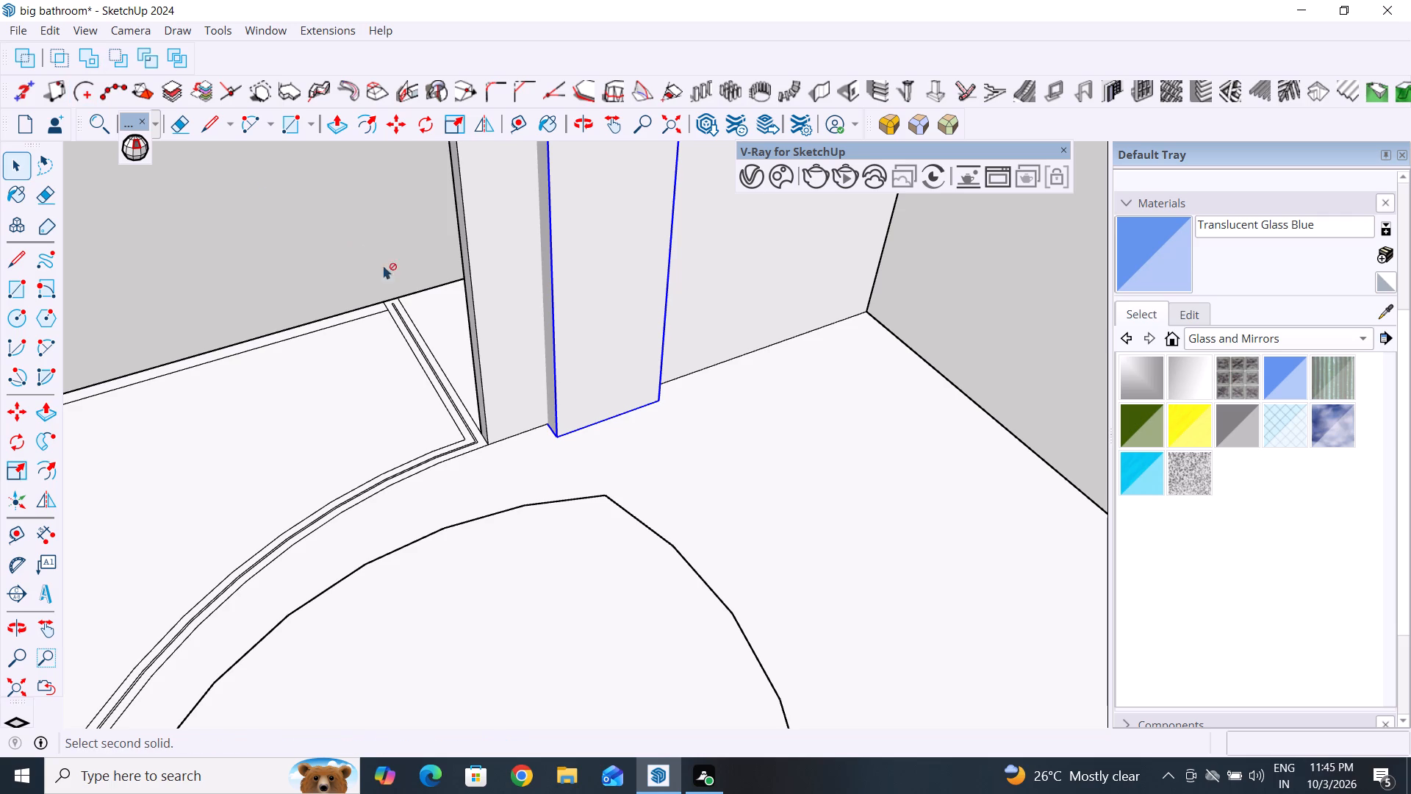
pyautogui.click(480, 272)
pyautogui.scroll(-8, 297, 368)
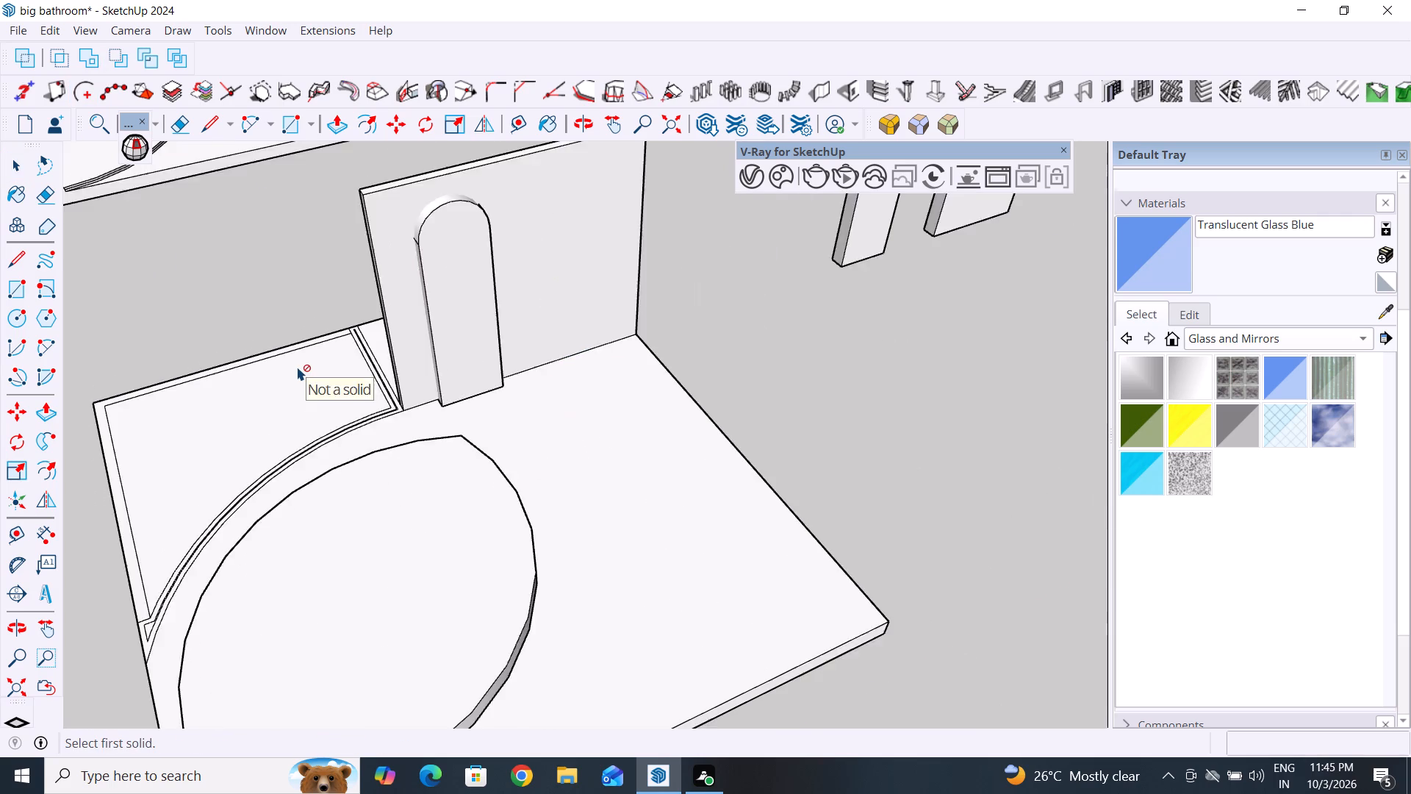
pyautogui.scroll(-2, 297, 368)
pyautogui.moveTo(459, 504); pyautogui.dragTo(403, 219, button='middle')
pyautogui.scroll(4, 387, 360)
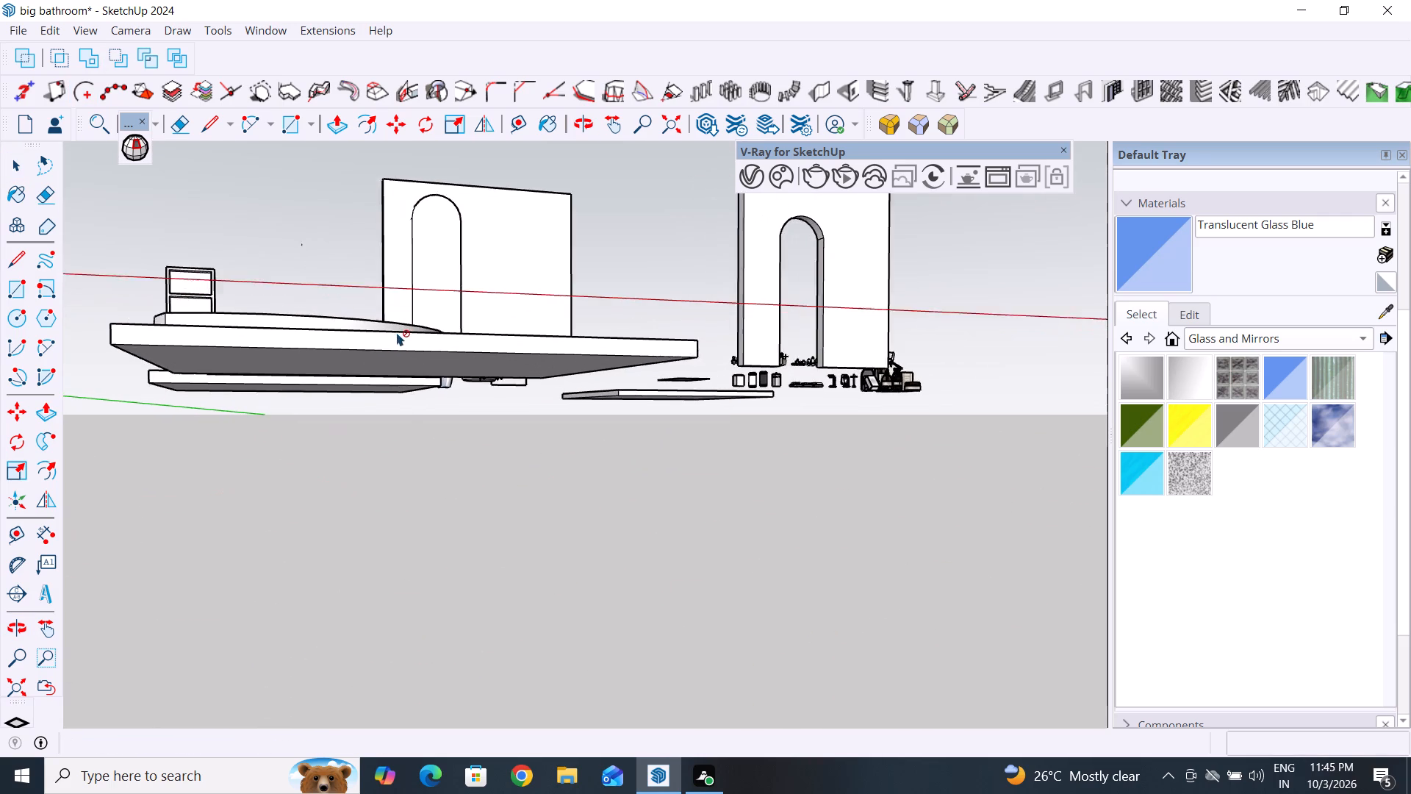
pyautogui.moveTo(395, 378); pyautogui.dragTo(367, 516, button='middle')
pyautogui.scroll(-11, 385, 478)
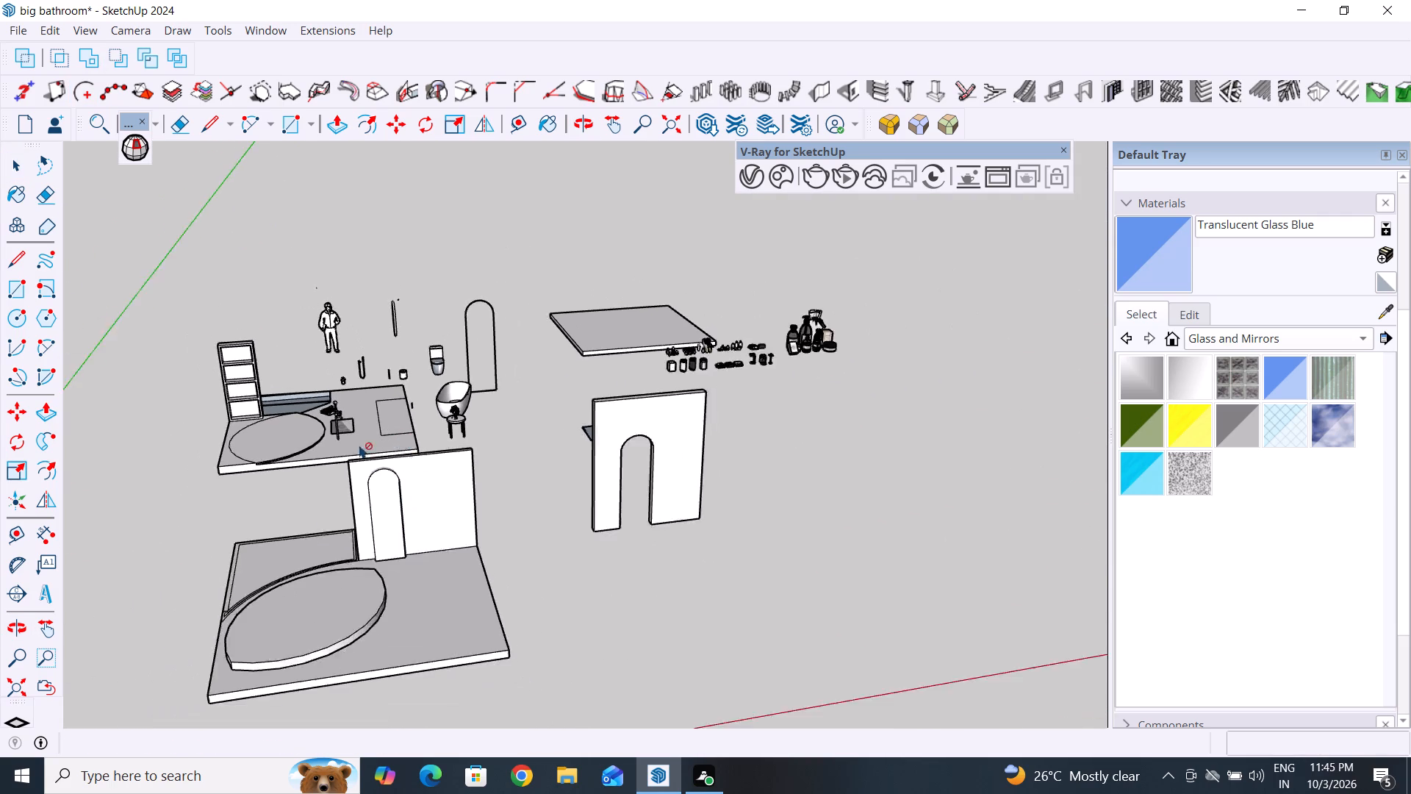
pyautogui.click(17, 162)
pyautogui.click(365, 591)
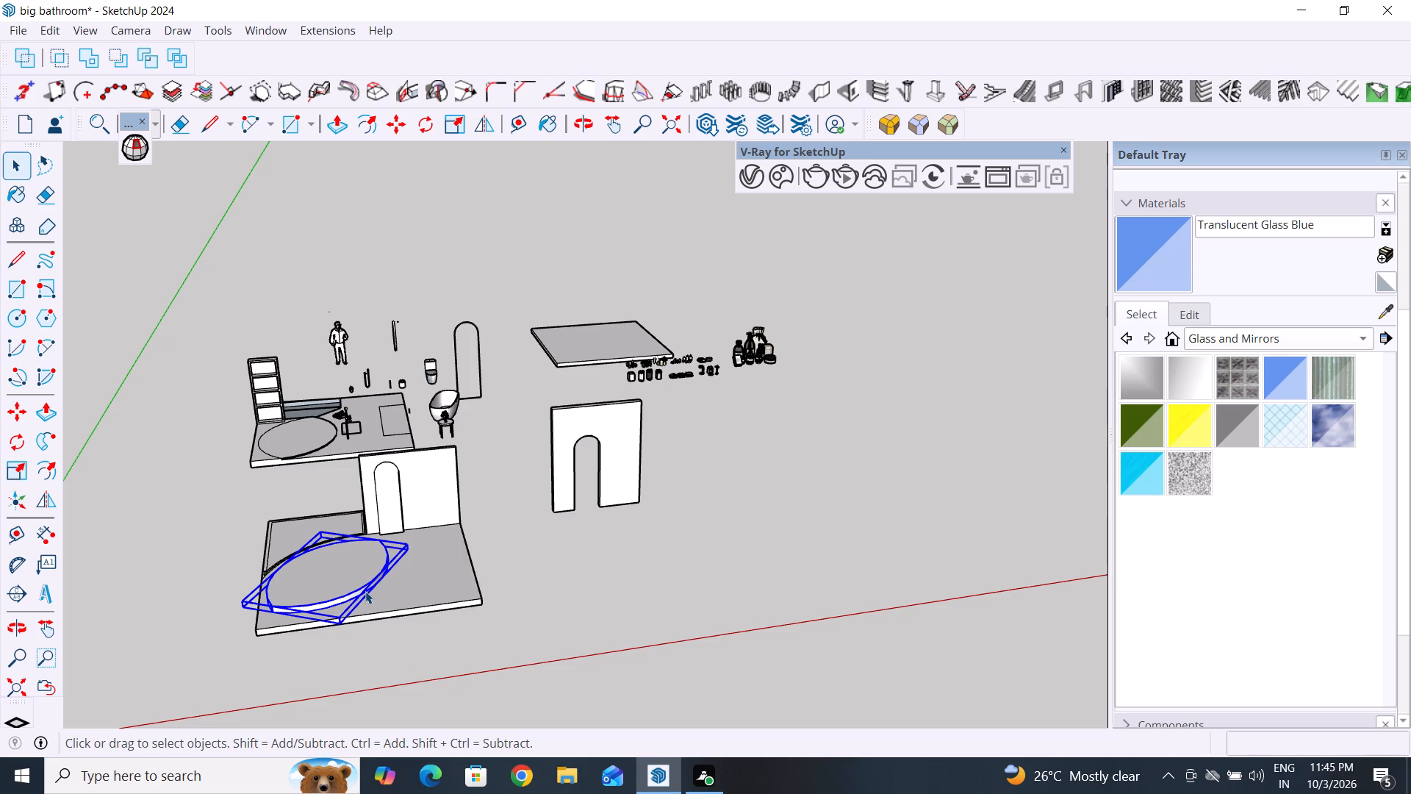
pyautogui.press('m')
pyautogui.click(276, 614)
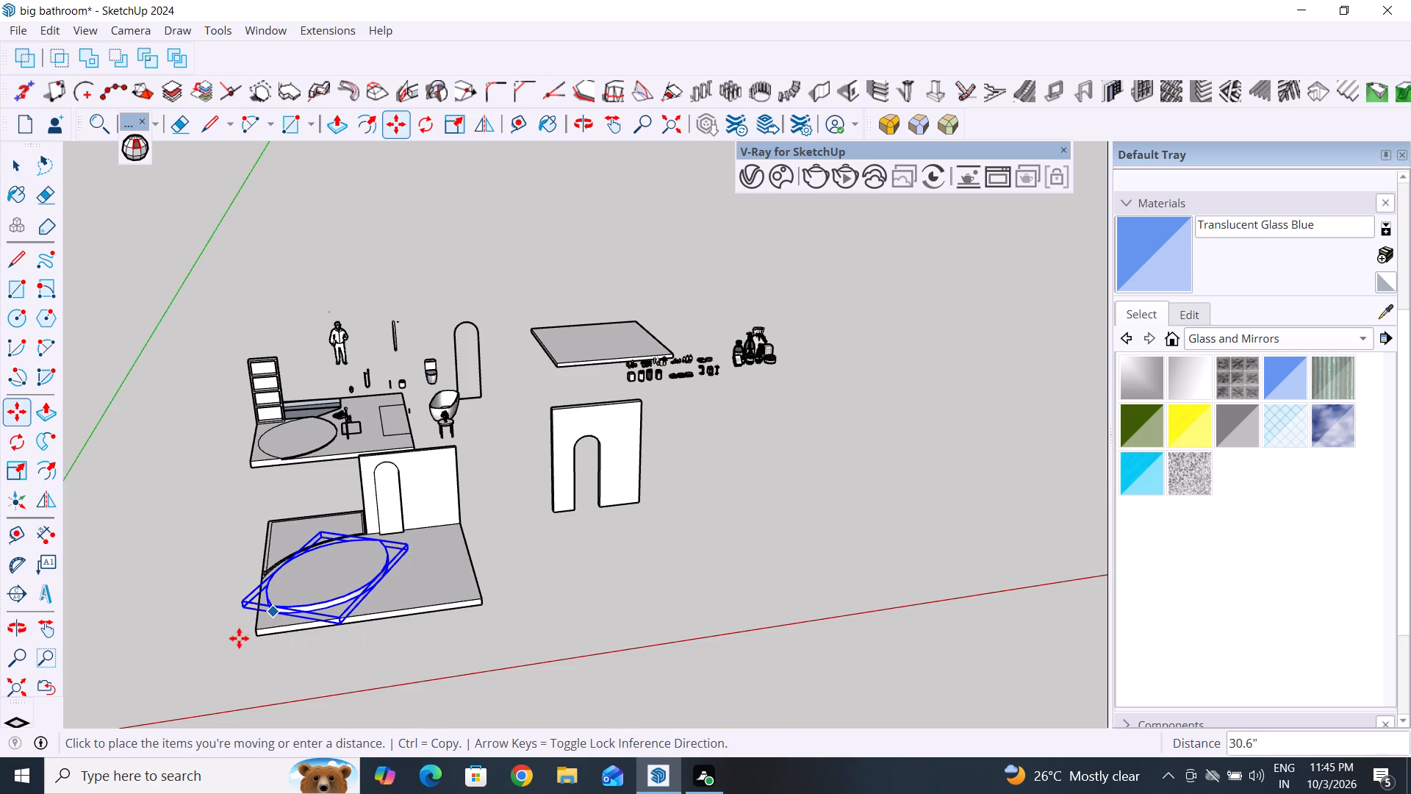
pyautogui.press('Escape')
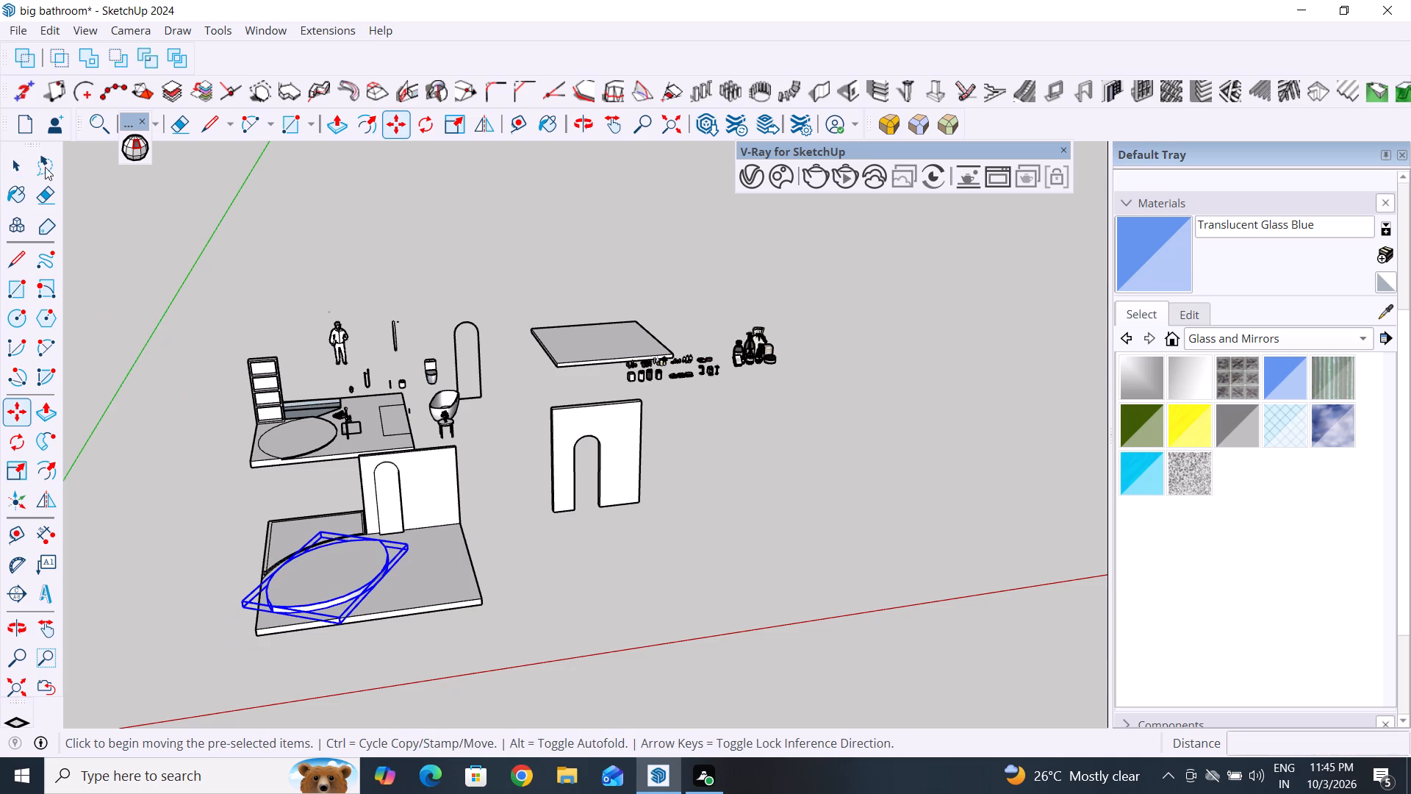
# Clear the selection and examine how the arched block sits against the upright wall on the slab.
pyautogui.click(15, 167)
pyautogui.click(656, 562)
pyautogui.scroll(5, 390, 582)
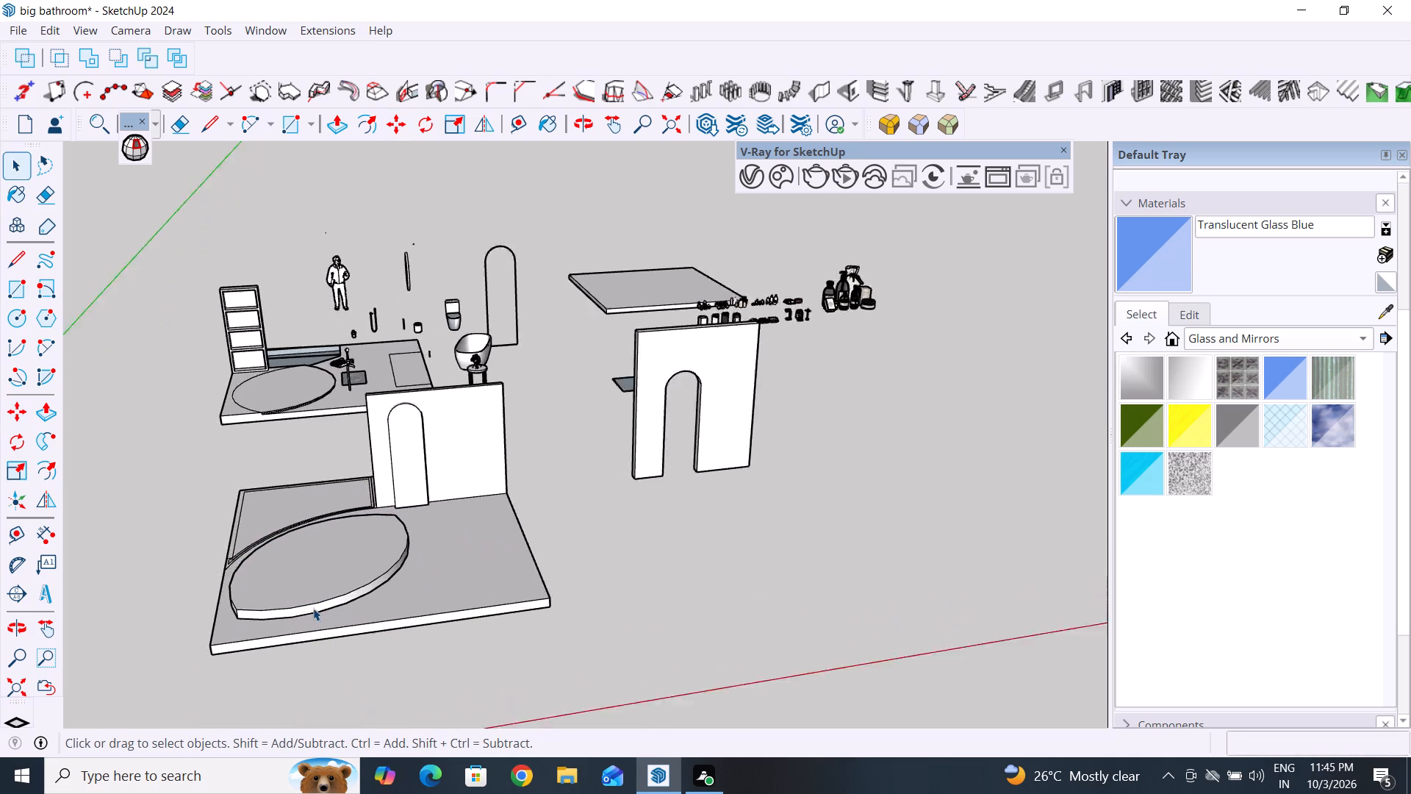
pyautogui.moveTo(319, 612); pyautogui.dragTo(462, 632, button='middle')
pyautogui.scroll(9, 578, 487)
pyautogui.scroll(-2, 617, 537)
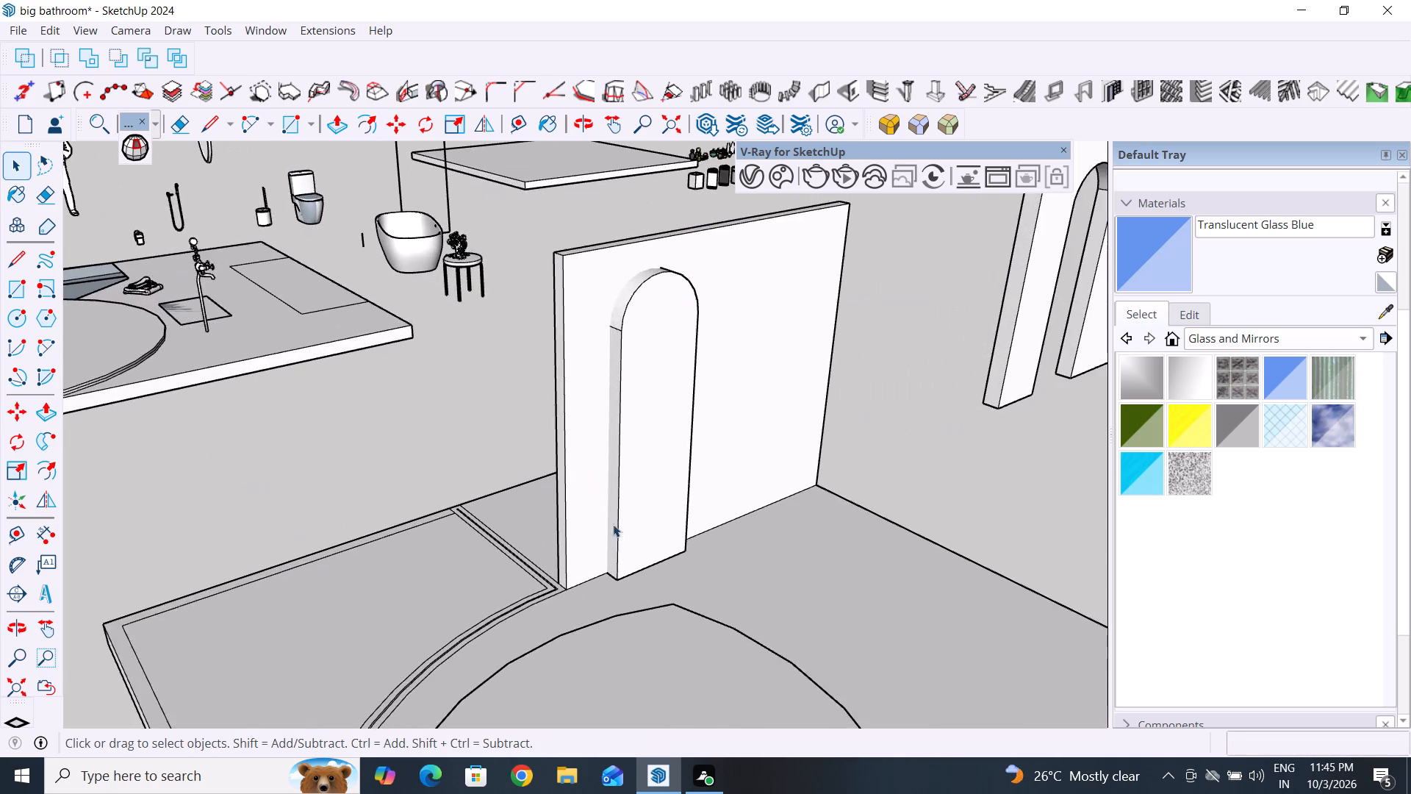
pyautogui.scroll(-3, 613, 524)
pyautogui.scroll(-3, 571, 476)
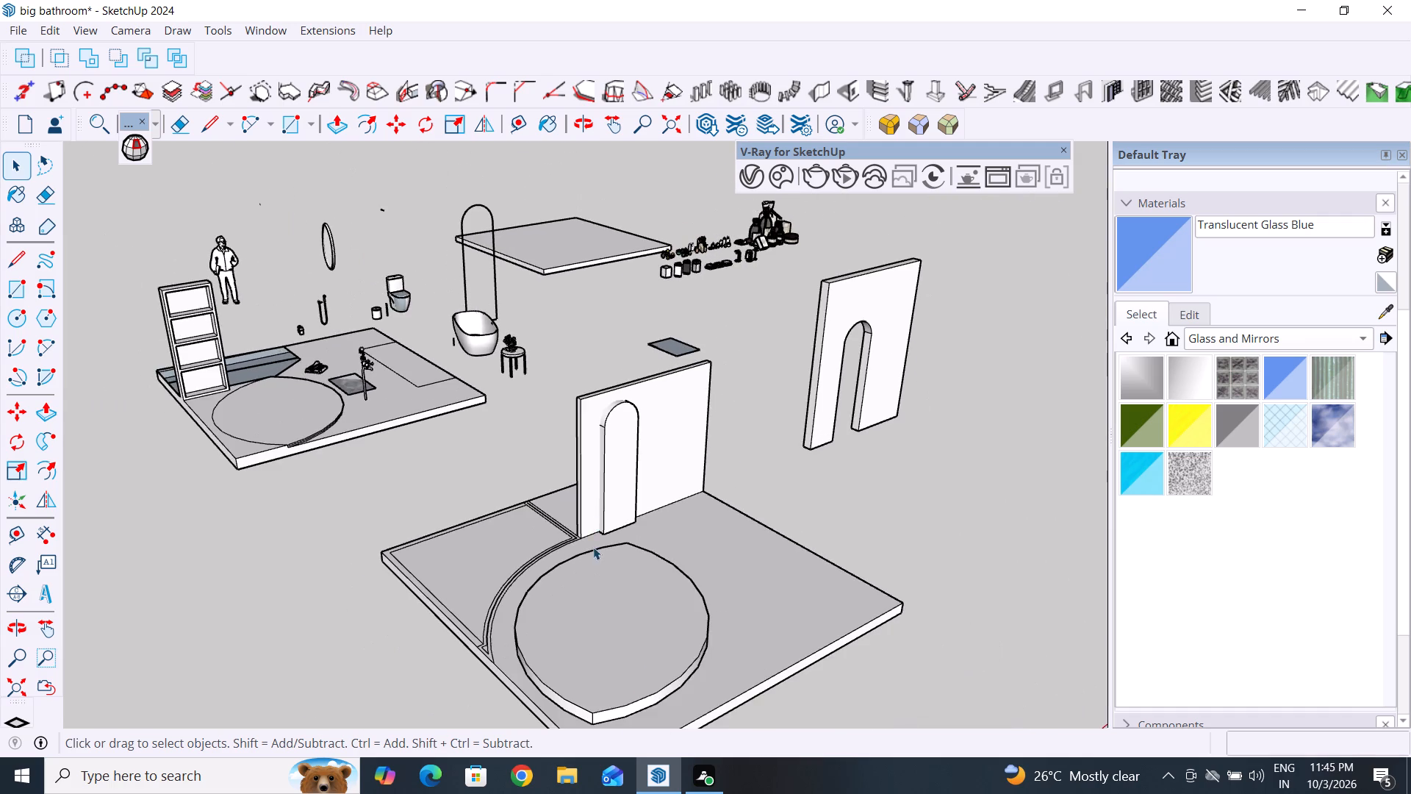
pyautogui.moveTo(597, 553); pyautogui.dragTo(598, 517, button='middle')
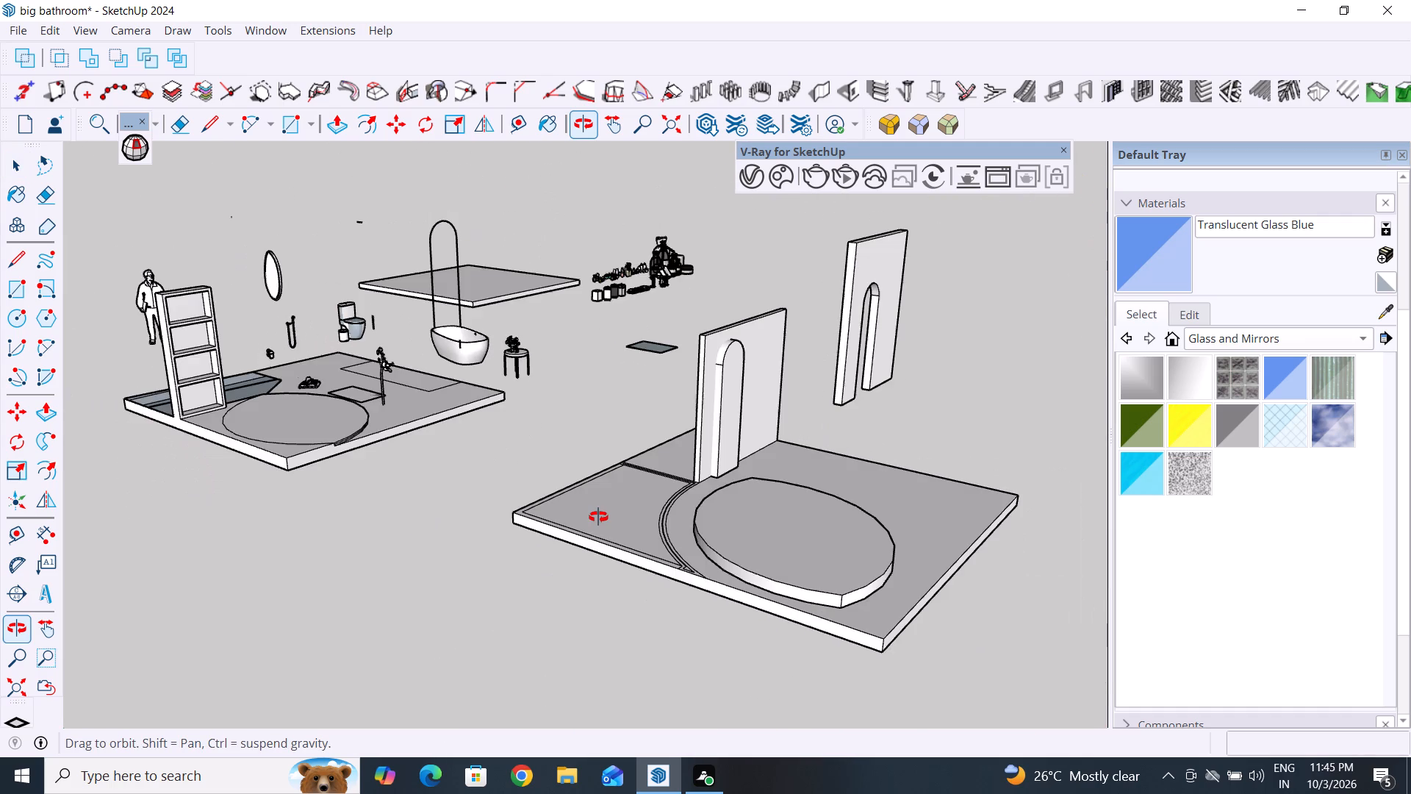
pyautogui.moveTo(598, 517); pyautogui.dragTo(514, 565, button='middle')
# Undo back through the arched block's placement and creation and the upright wall's extrusion, leaving the flat partition outlines on the slab.
pyautogui.hotkey('ctrl', 'z')
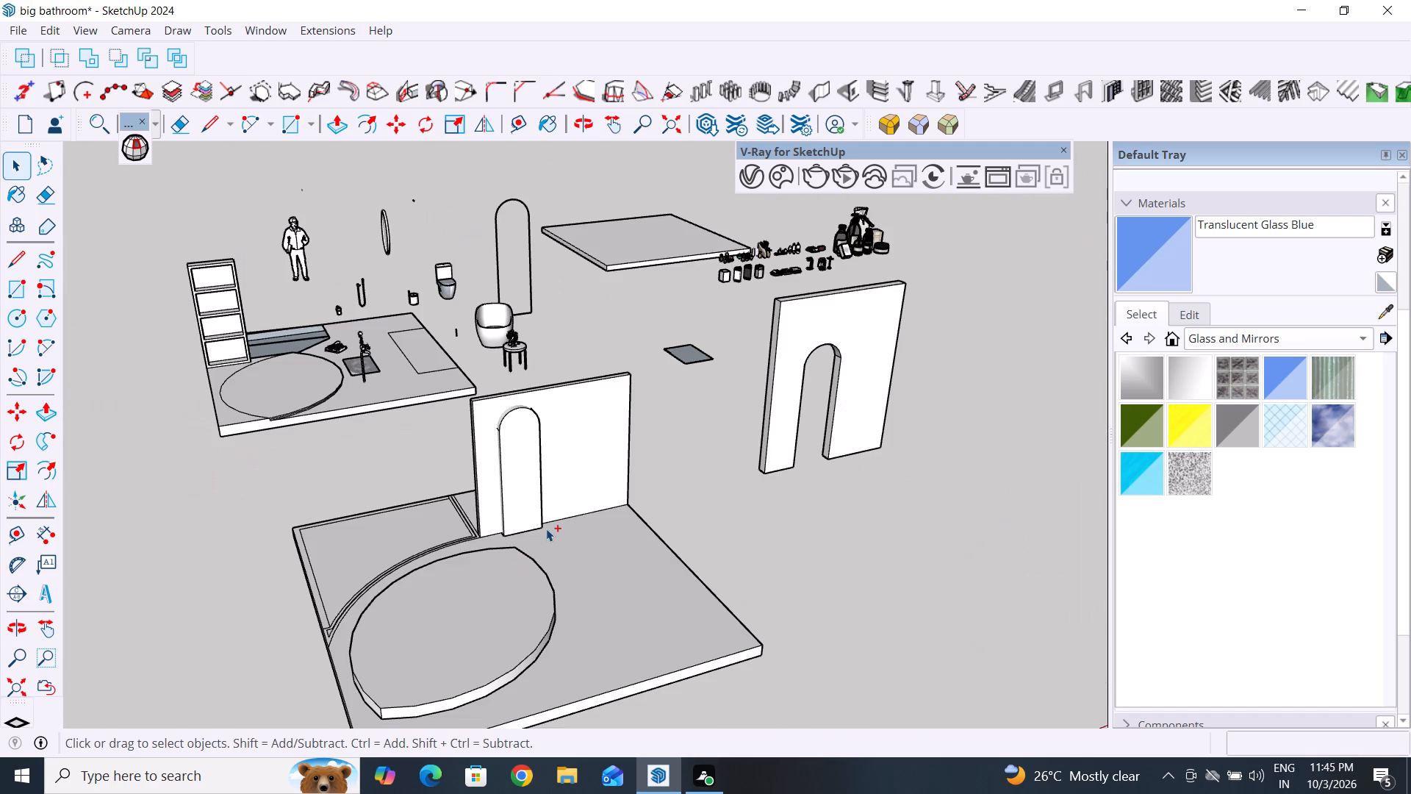
pyautogui.hotkey('ctrl', 'z')
pyautogui.hotkey('ctrl', 'z')
pyautogui.hotkey('ctrl', 'z')
pyautogui.hotkey('ctrl', 'z')
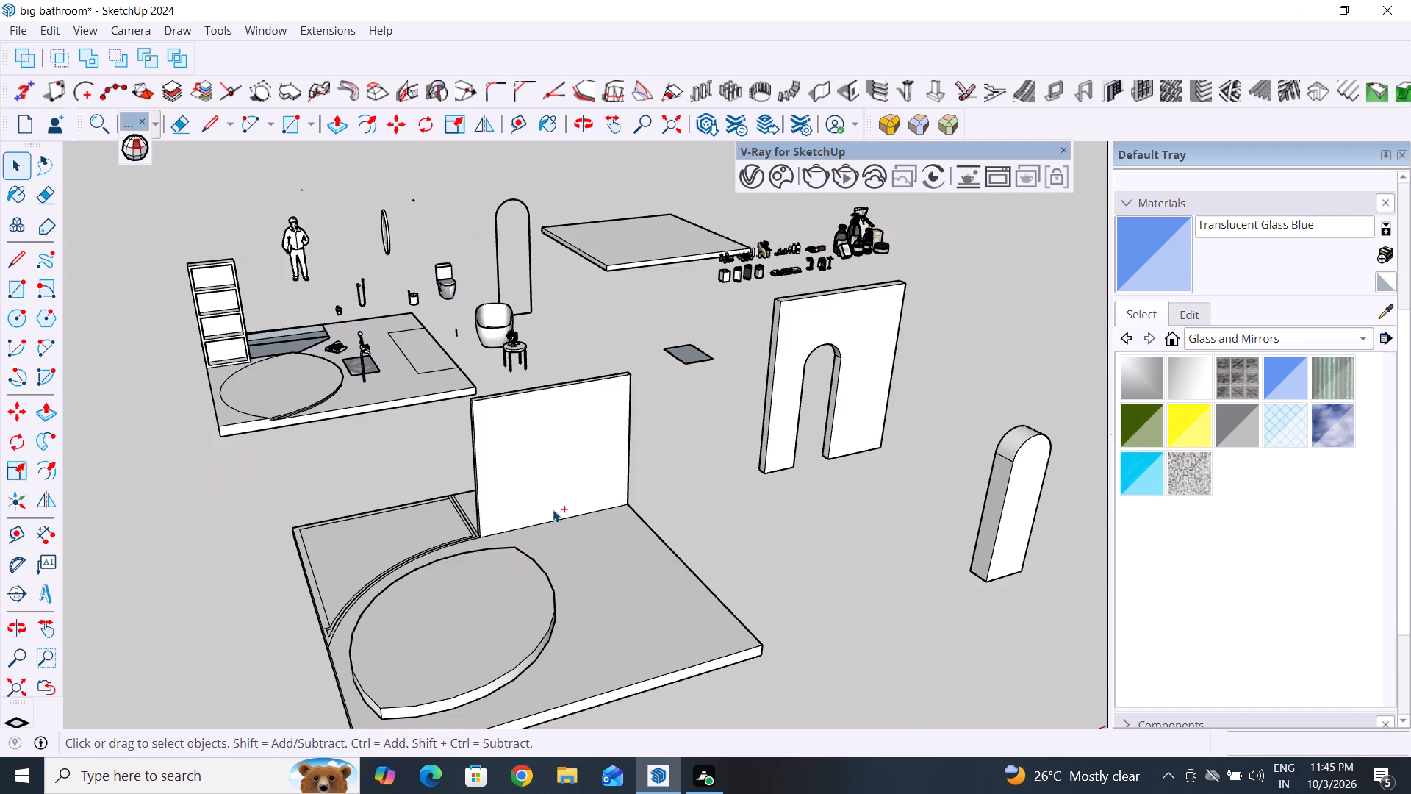
pyautogui.hotkey('ctrl', 'z')
pyautogui.hotkey('ctrl', 'z')
pyautogui.hotkey('ctrl', 'z')
pyautogui.hotkey('ctrl', 'z')
pyautogui.hotkey('ctrl', 'z')
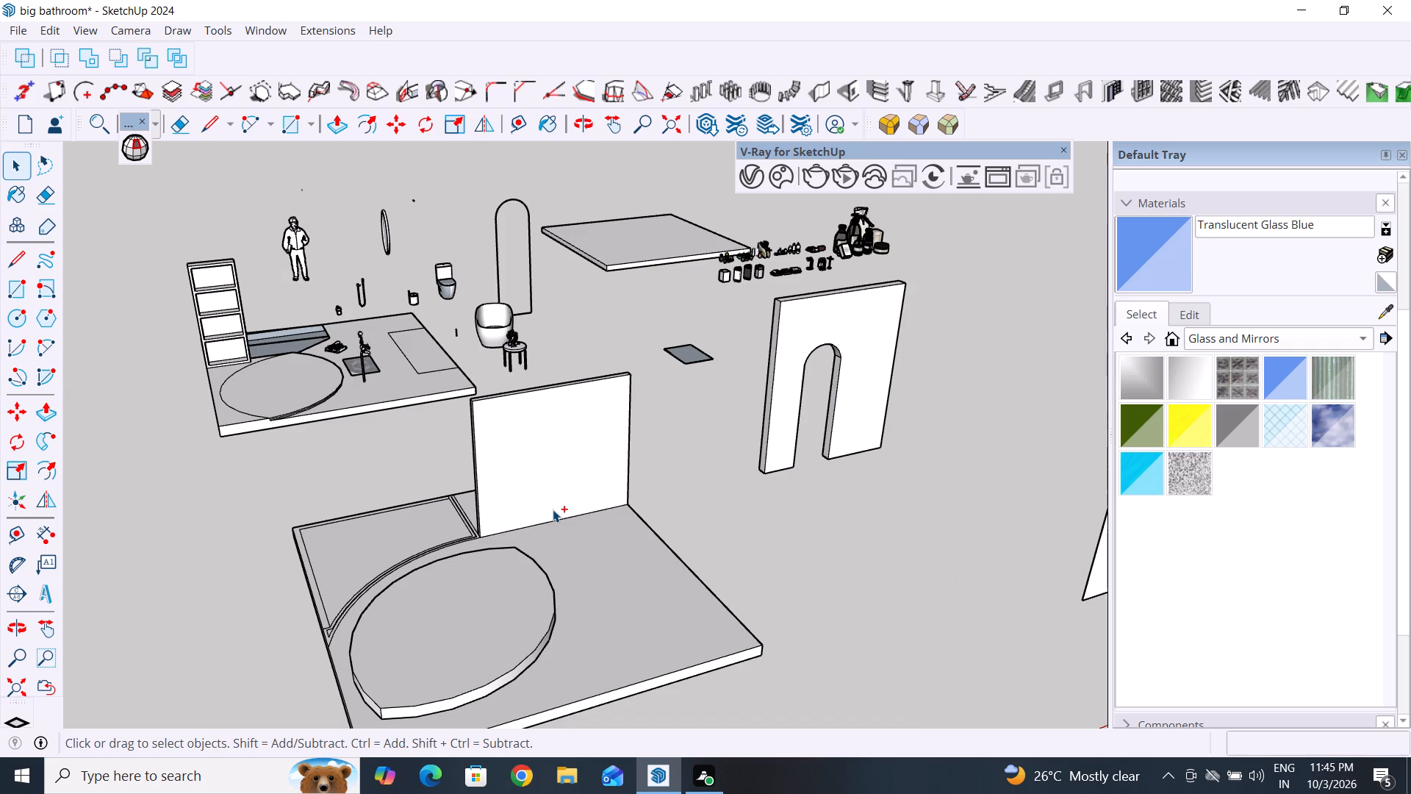
pyautogui.hotkey('ctrl', 'z')
pyautogui.hotkey('ctrl', 'z')
# Move the existing wall with the arched opening 189.8" onto the slab, placing its bottom corner at the partition strips' corner.
pyautogui.moveTo(688, 618); pyautogui.dragTo(565, 543, button='middle')
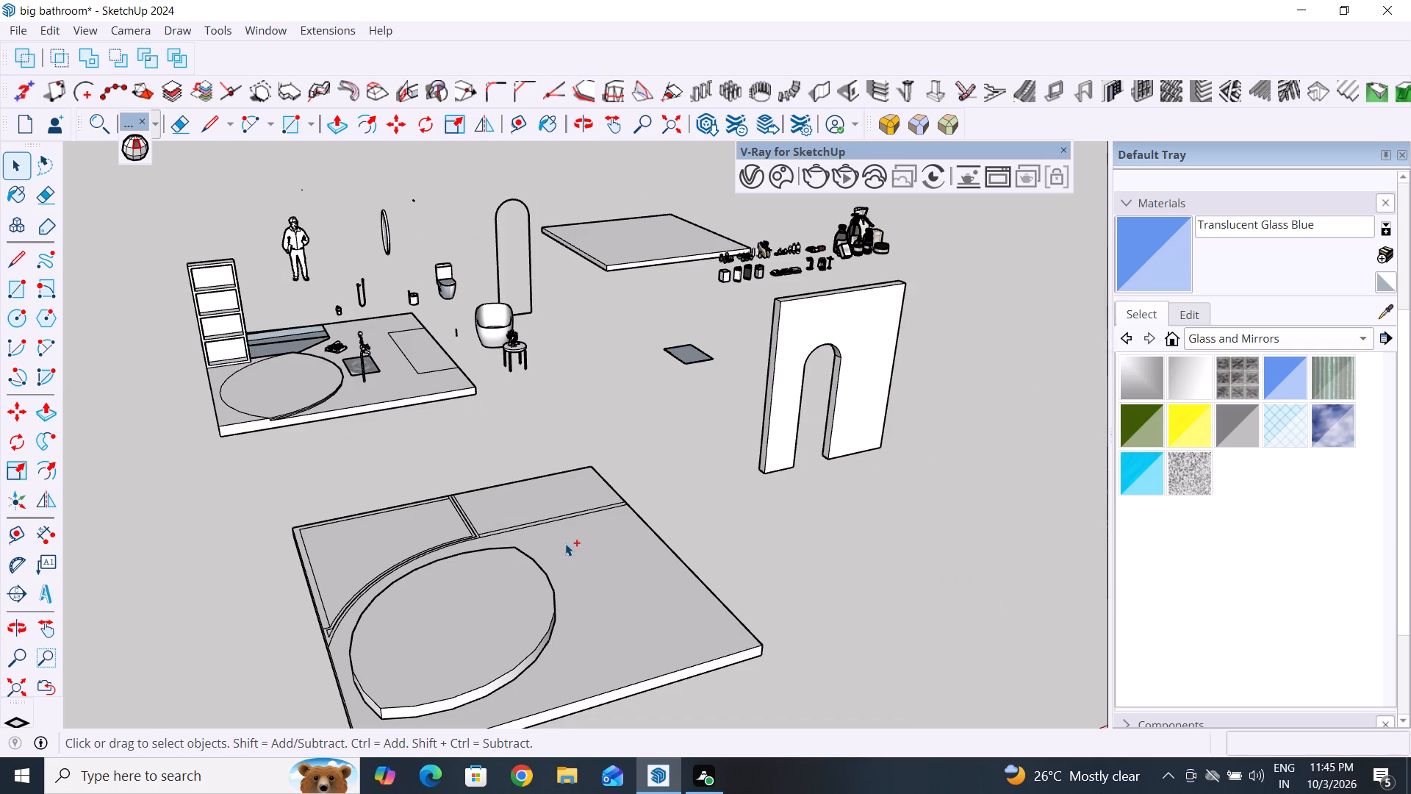
pyautogui.moveTo(565, 543); pyautogui.dragTo(579, 657, button='middle')
pyautogui.click(681, 509)
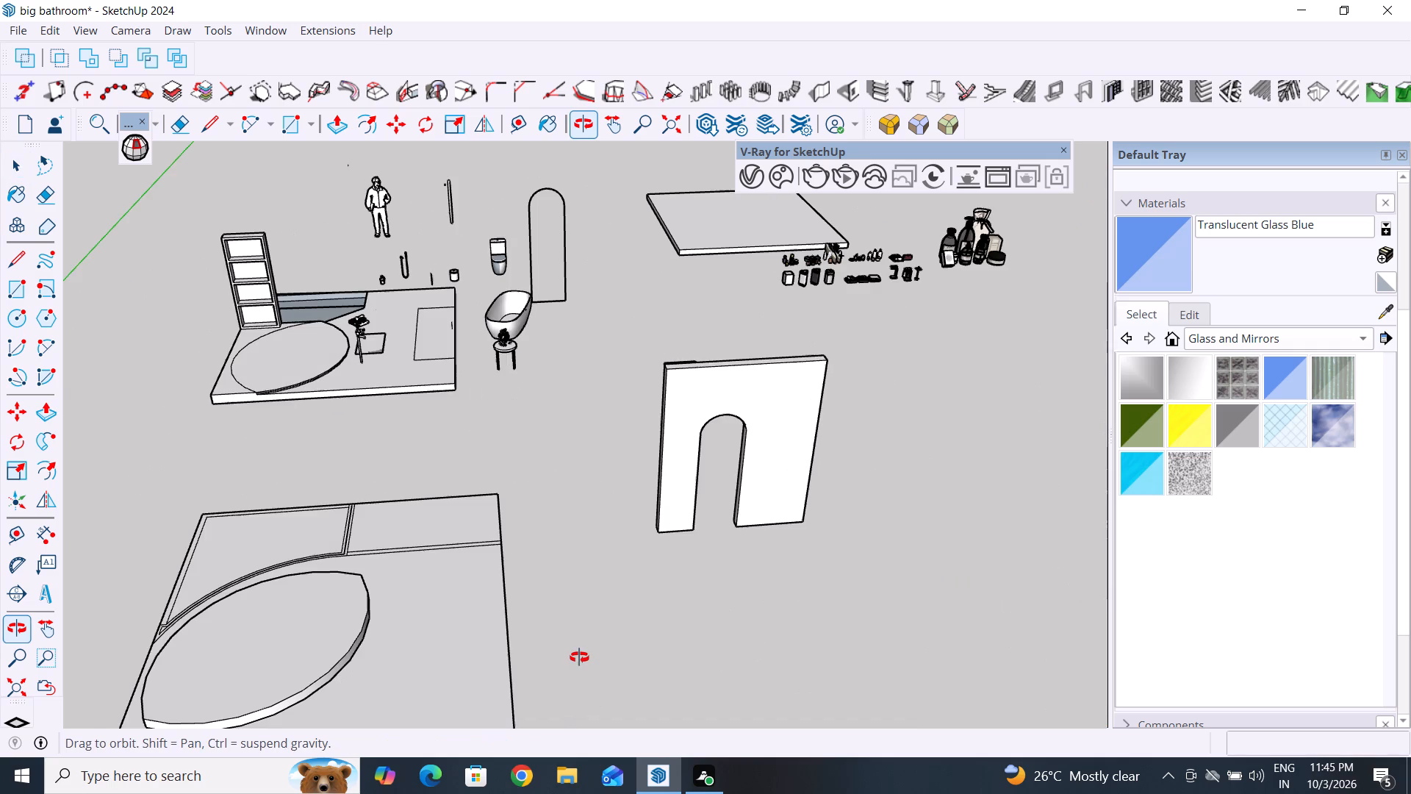
pyautogui.moveTo(639, 623); pyautogui.dragTo(923, 649, button='middle')
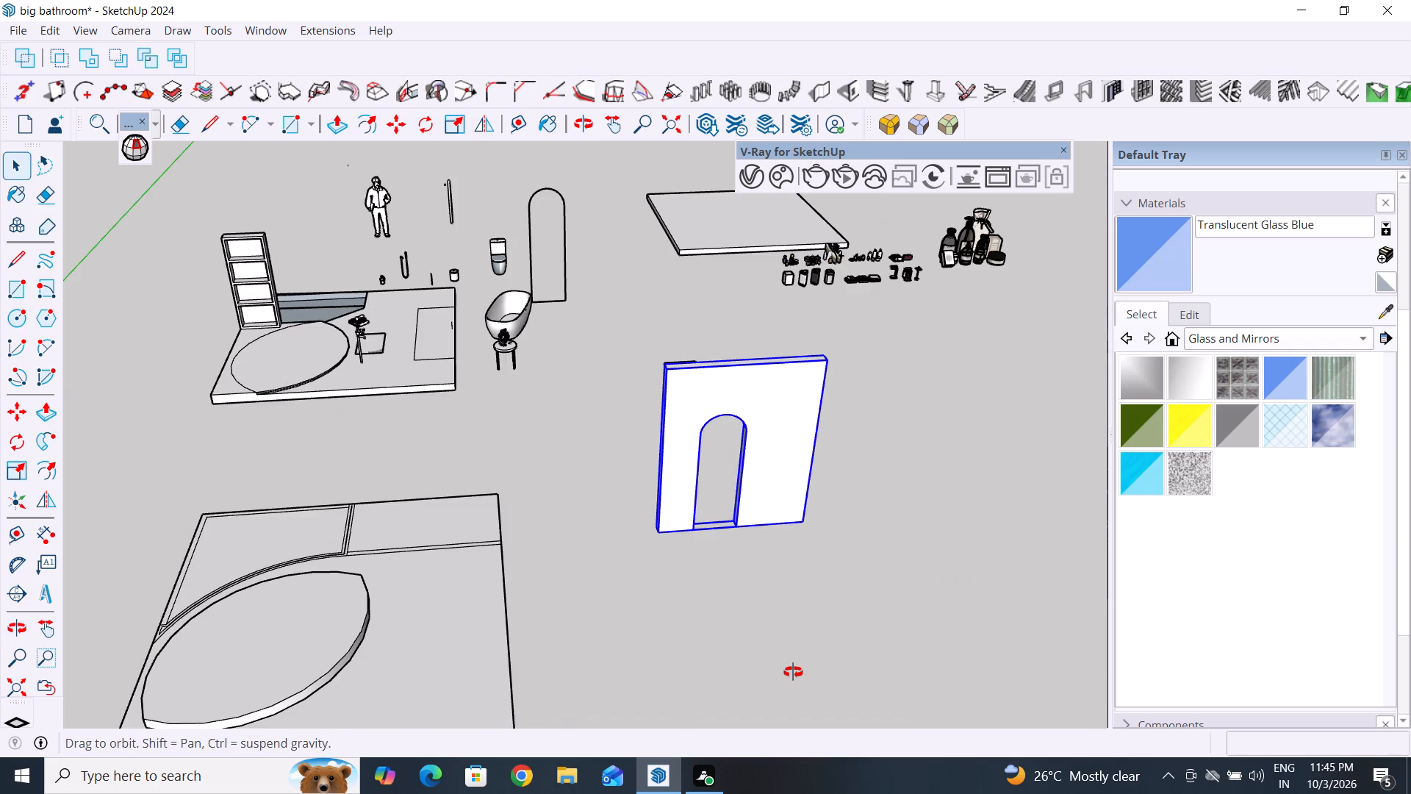
pyautogui.press('m')
pyautogui.scroll(4, 902, 440)
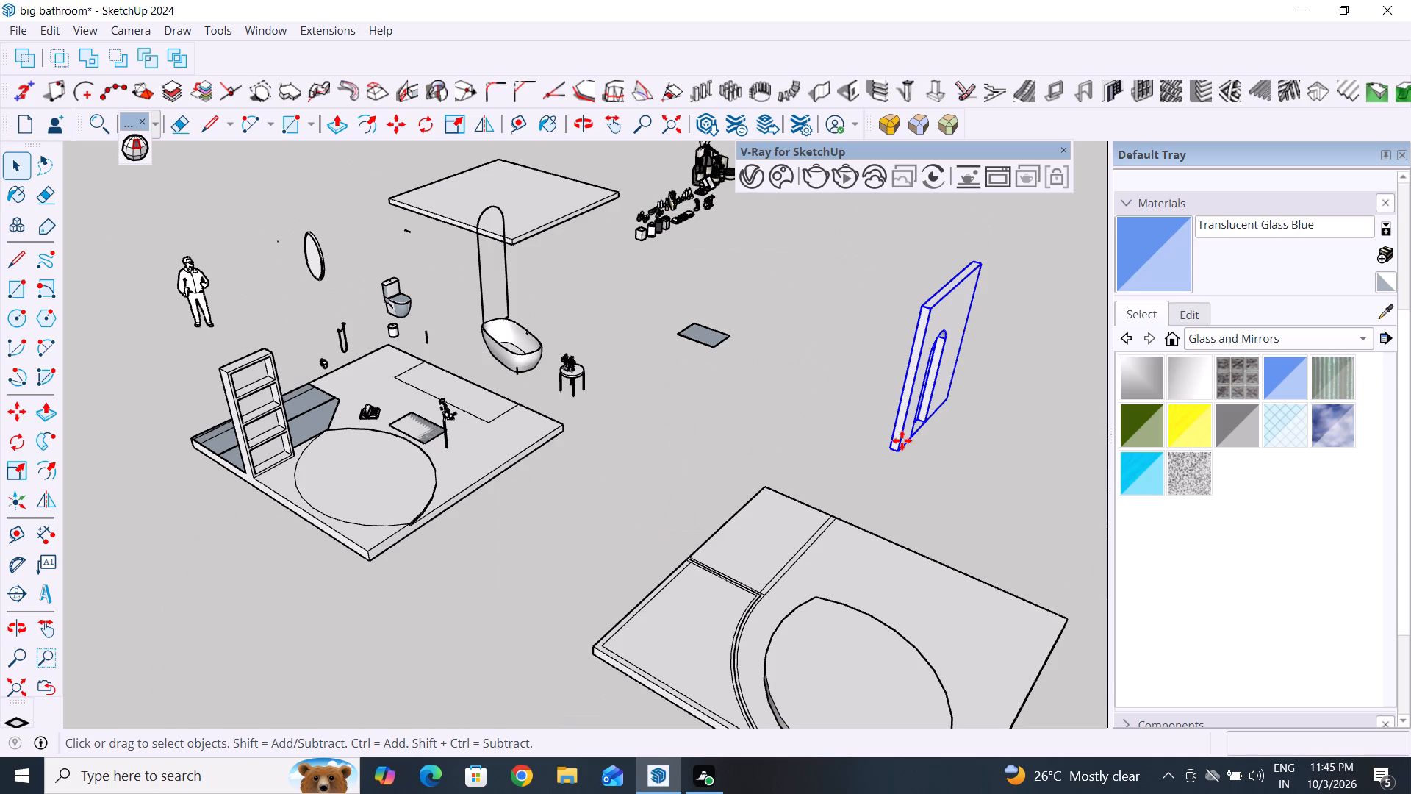
pyautogui.scroll(4, 913, 471)
pyautogui.scroll(-4, 603, 453)
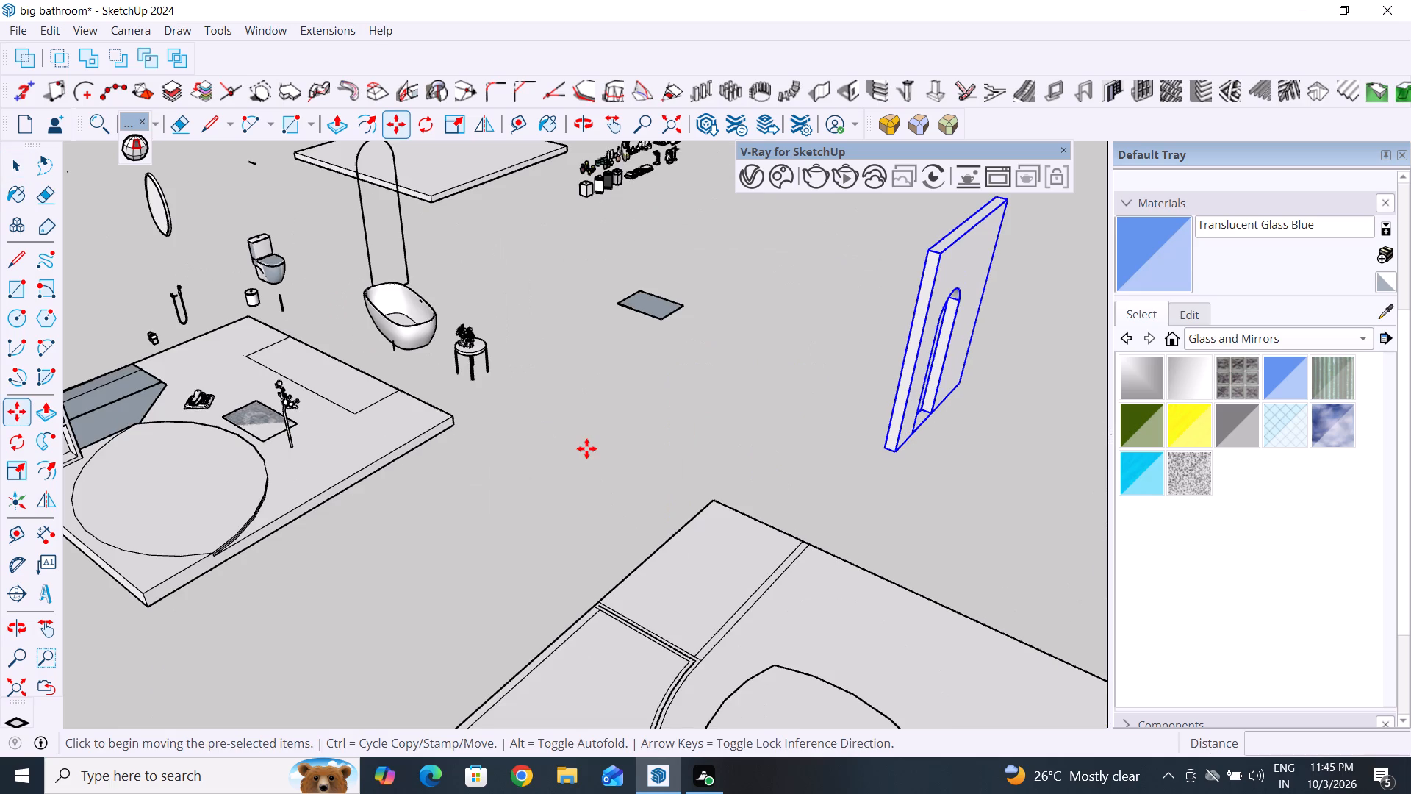
pyautogui.scroll(3, 769, 490)
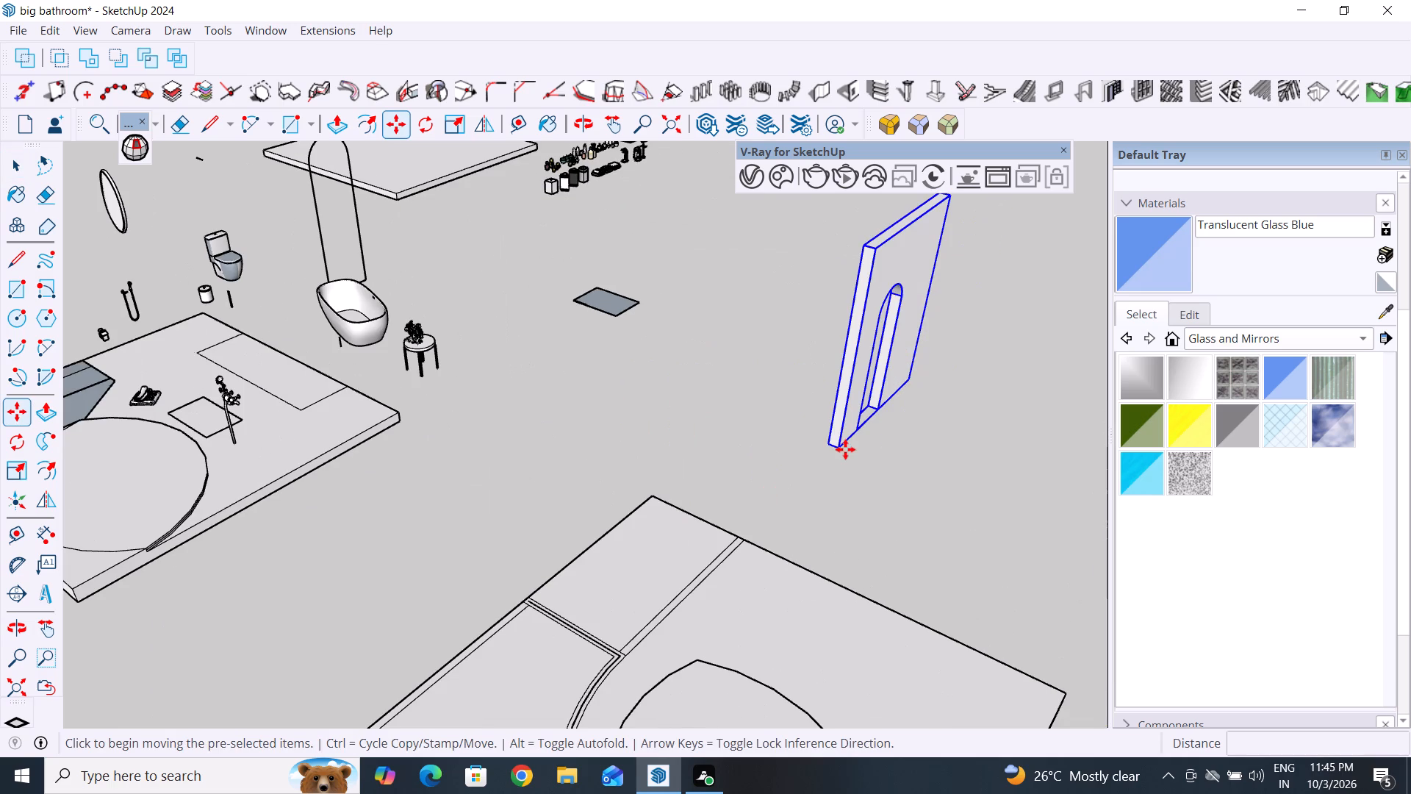
pyautogui.click(845, 450)
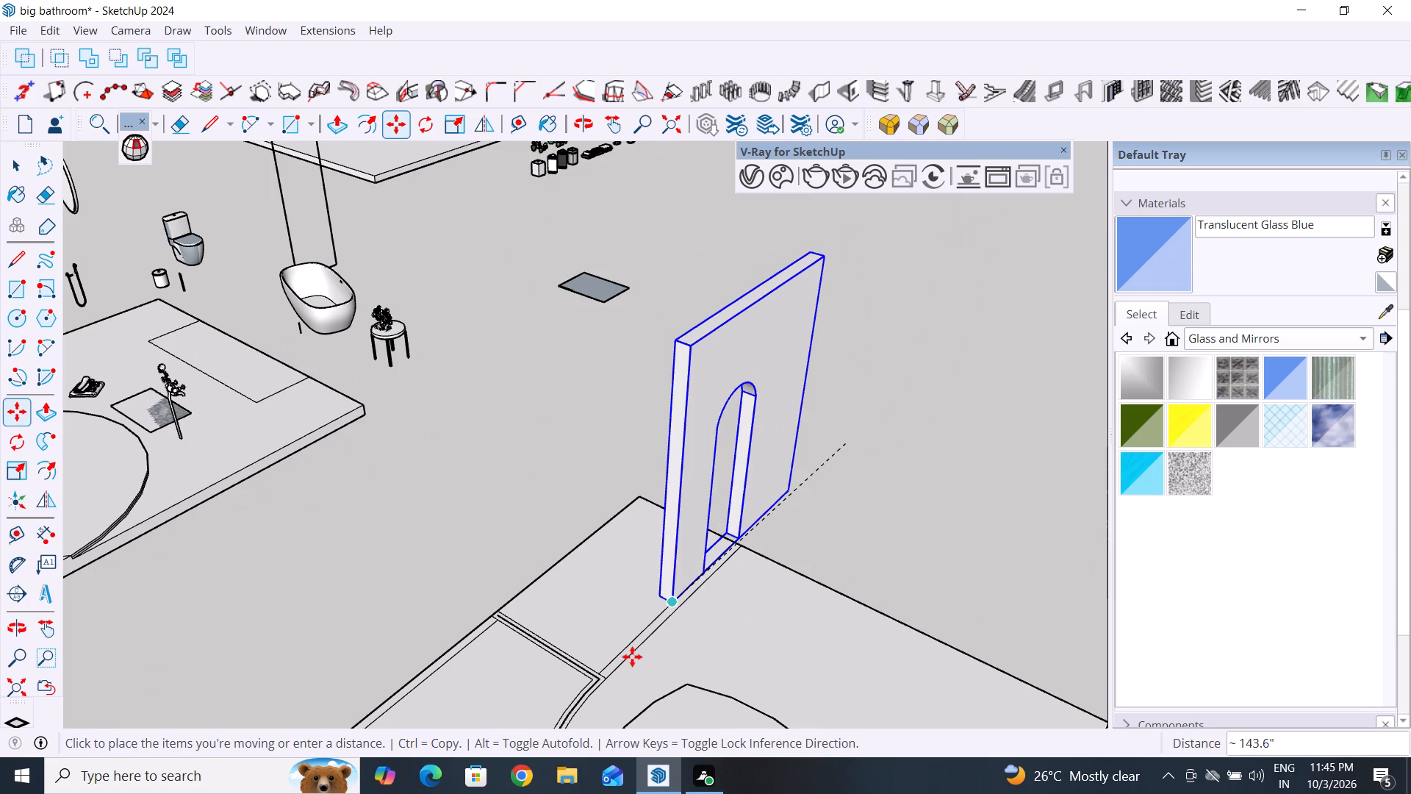
pyautogui.click(606, 676)
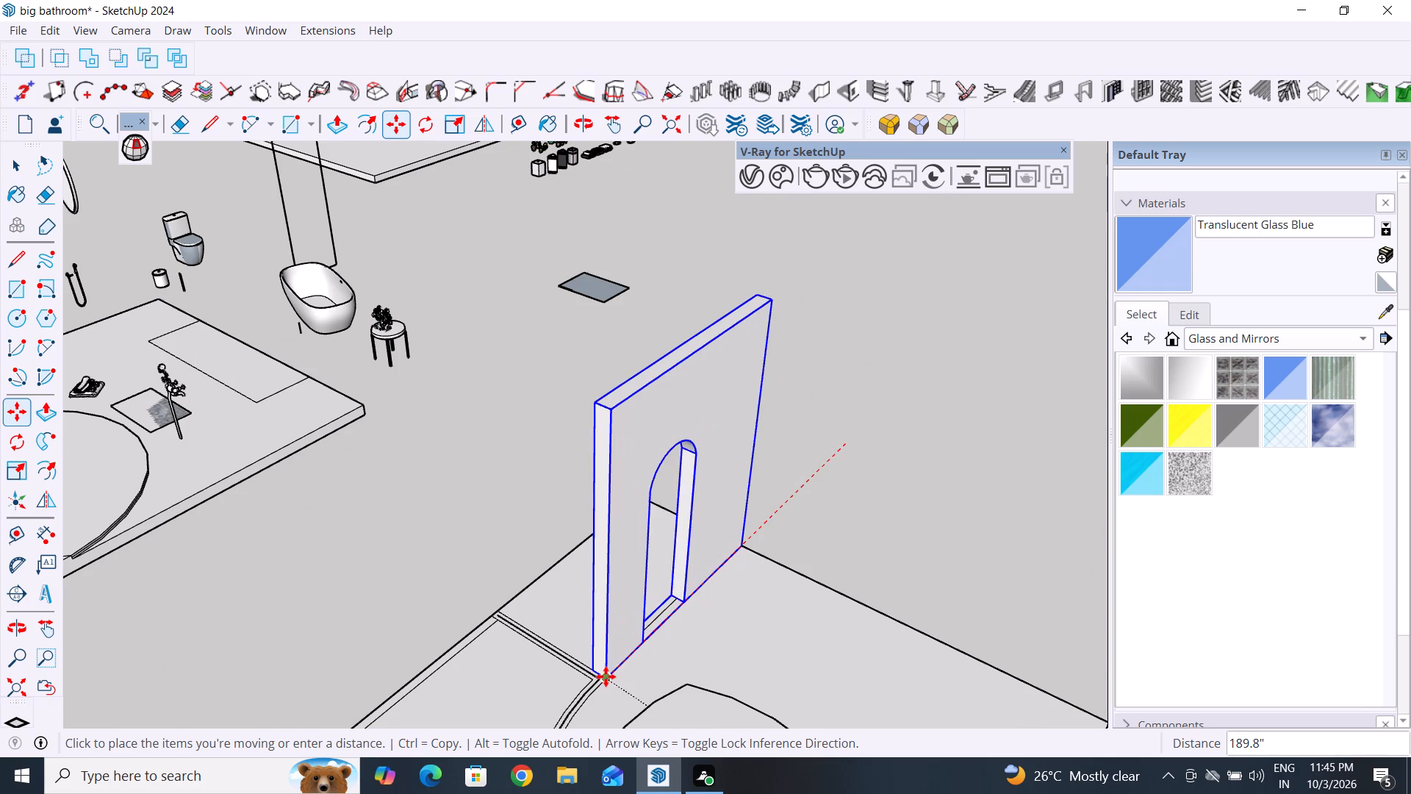
pyautogui.click(15, 171)
# Inspect the placed arched wall from all around against the slab, the partition outlines and the oval platform.
pyautogui.scroll(-1, 695, 604)
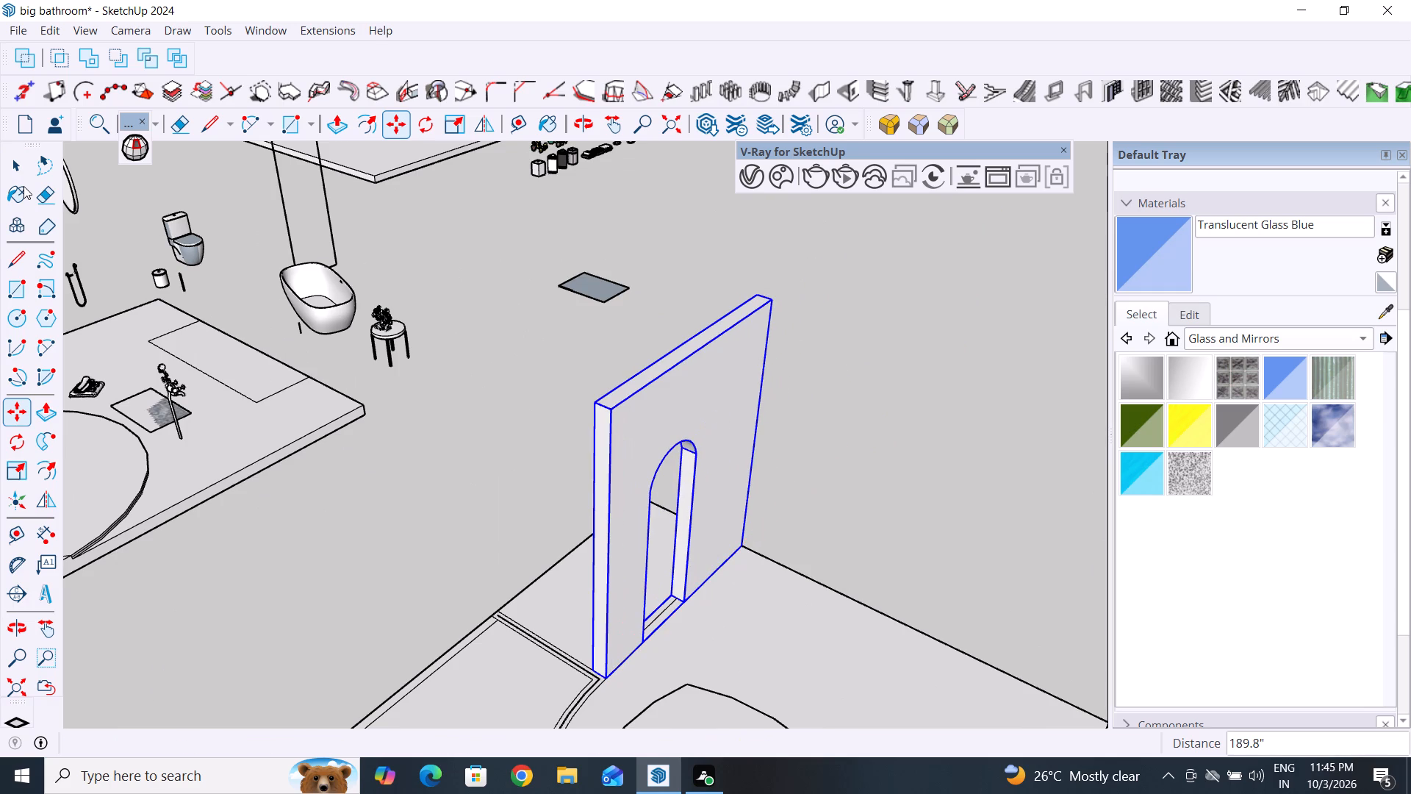
pyautogui.scroll(-3, 24, 186)
pyautogui.moveTo(519, 593); pyautogui.dragTo(665, 659, button='middle')
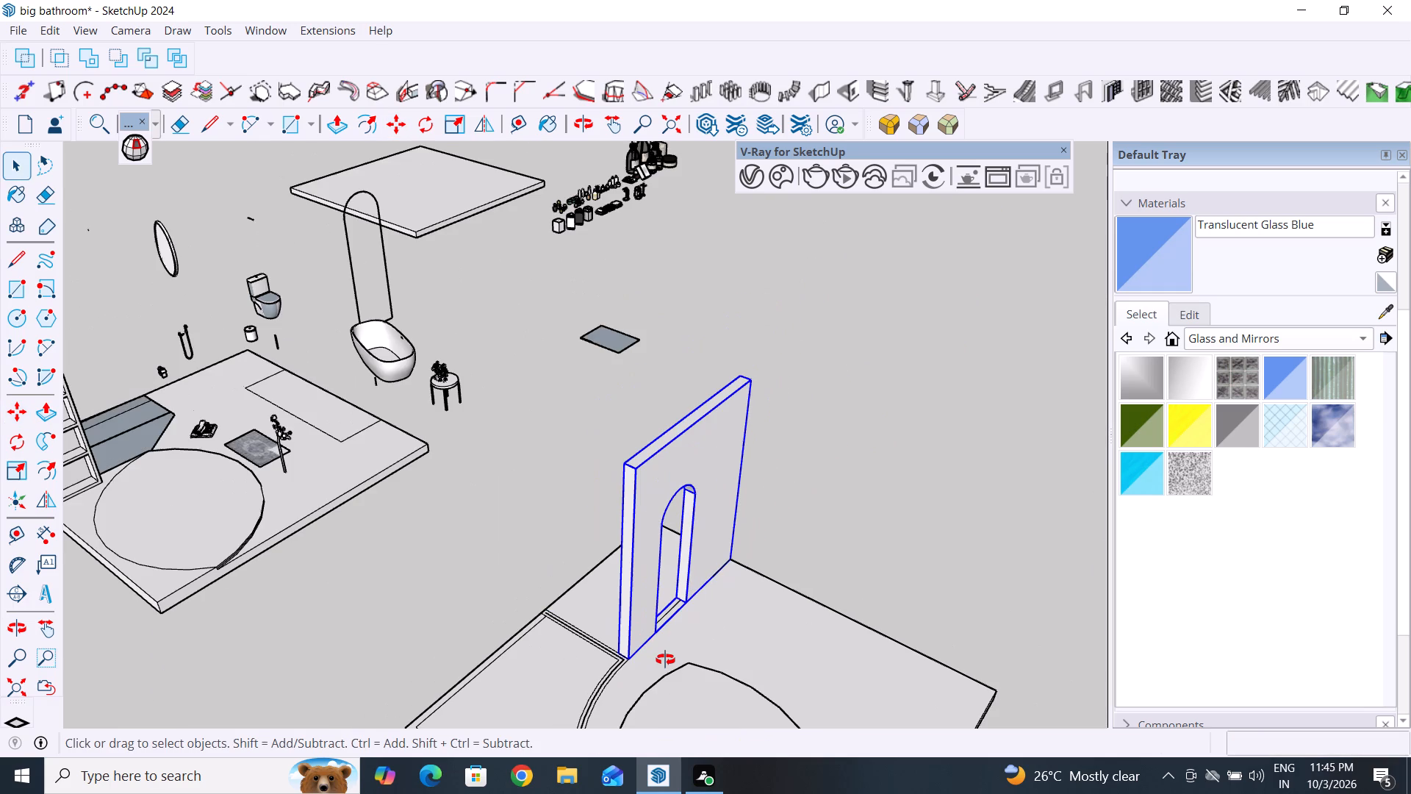
pyautogui.moveTo(665, 659); pyautogui.dragTo(353, 560, button='middle')
pyautogui.scroll(-4, 842, 436)
pyautogui.scroll(-1, 904, 484)
pyautogui.moveTo(904, 514); pyautogui.dragTo(545, 598, button='middle')
pyautogui.scroll(-1, 777, 547)
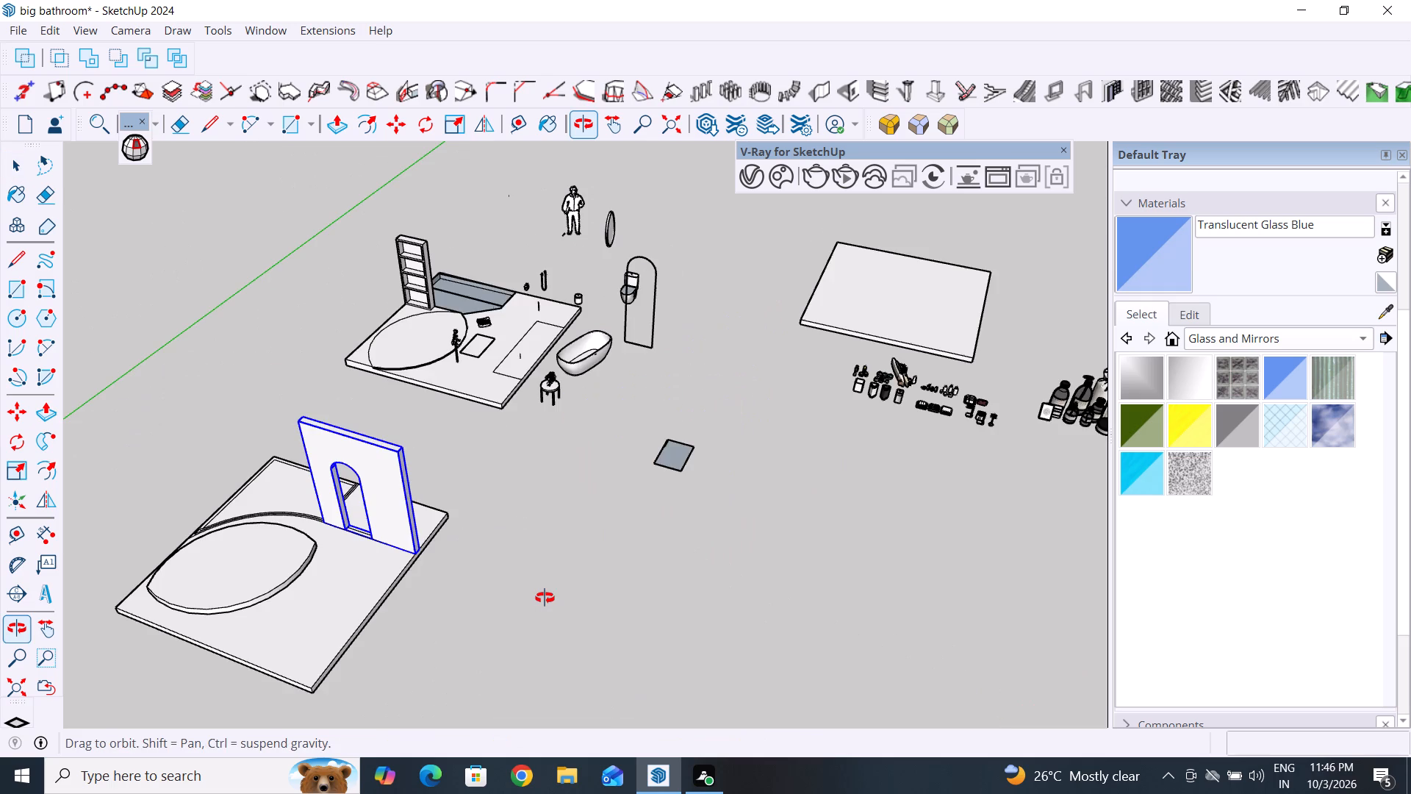
pyautogui.scroll(-4, 545, 598)
pyautogui.moveTo(805, 559); pyautogui.dragTo(492, 573, button='middle')
pyautogui.scroll(-3, 692, 171)
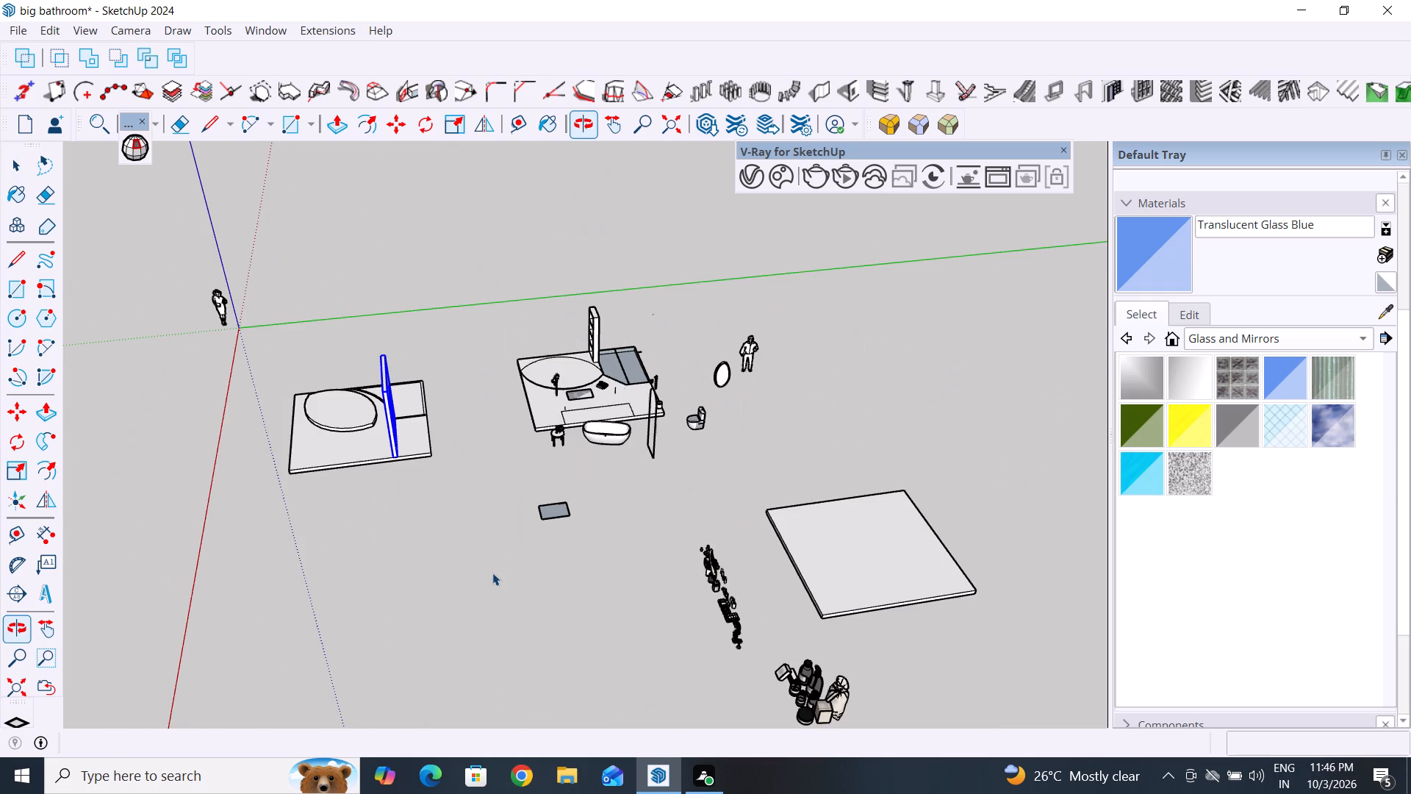
pyautogui.moveTo(402, 409); pyautogui.dragTo(284, 386, button='middle')
pyautogui.scroll(8, 455, 333)
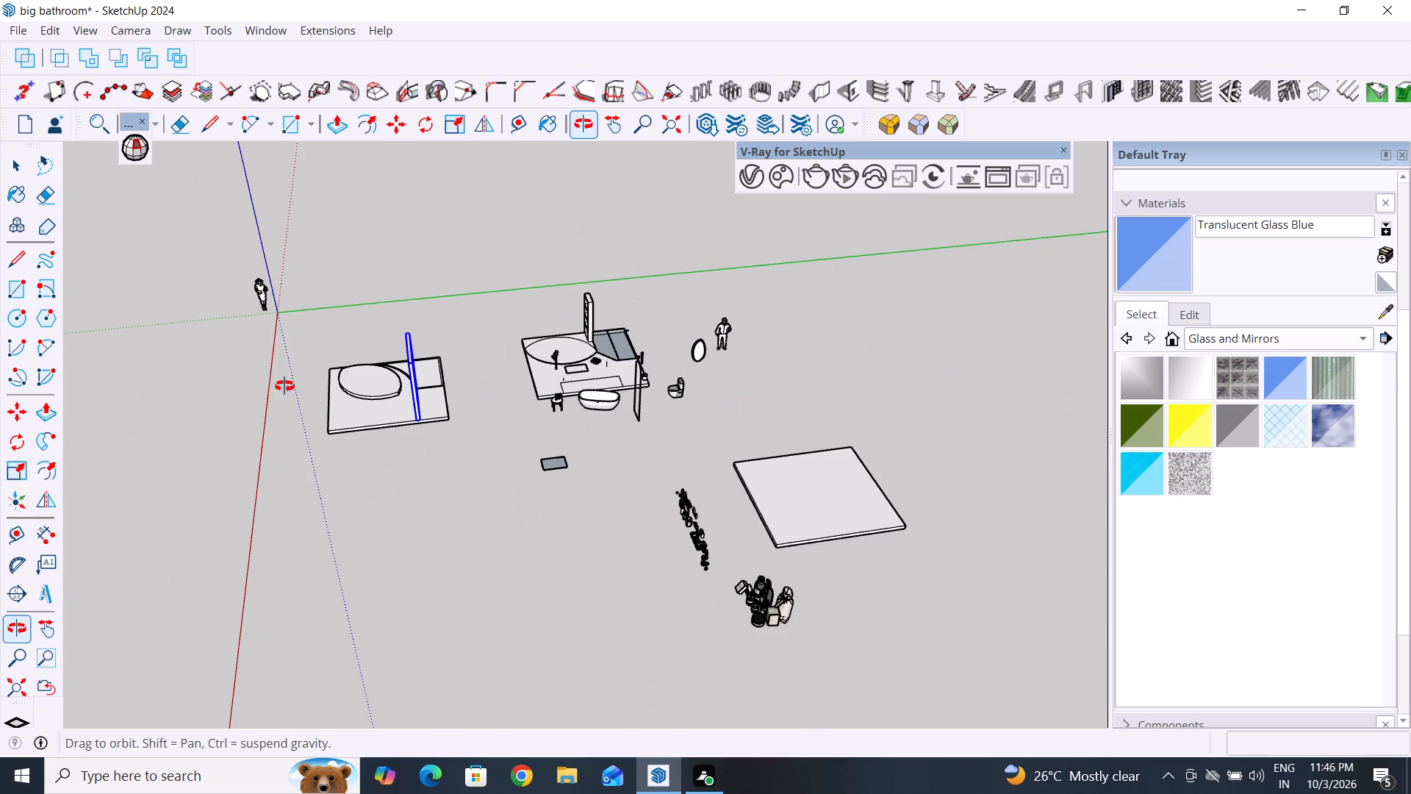
pyautogui.scroll(3, 284, 386)
pyautogui.scroll(16, 406, 412)
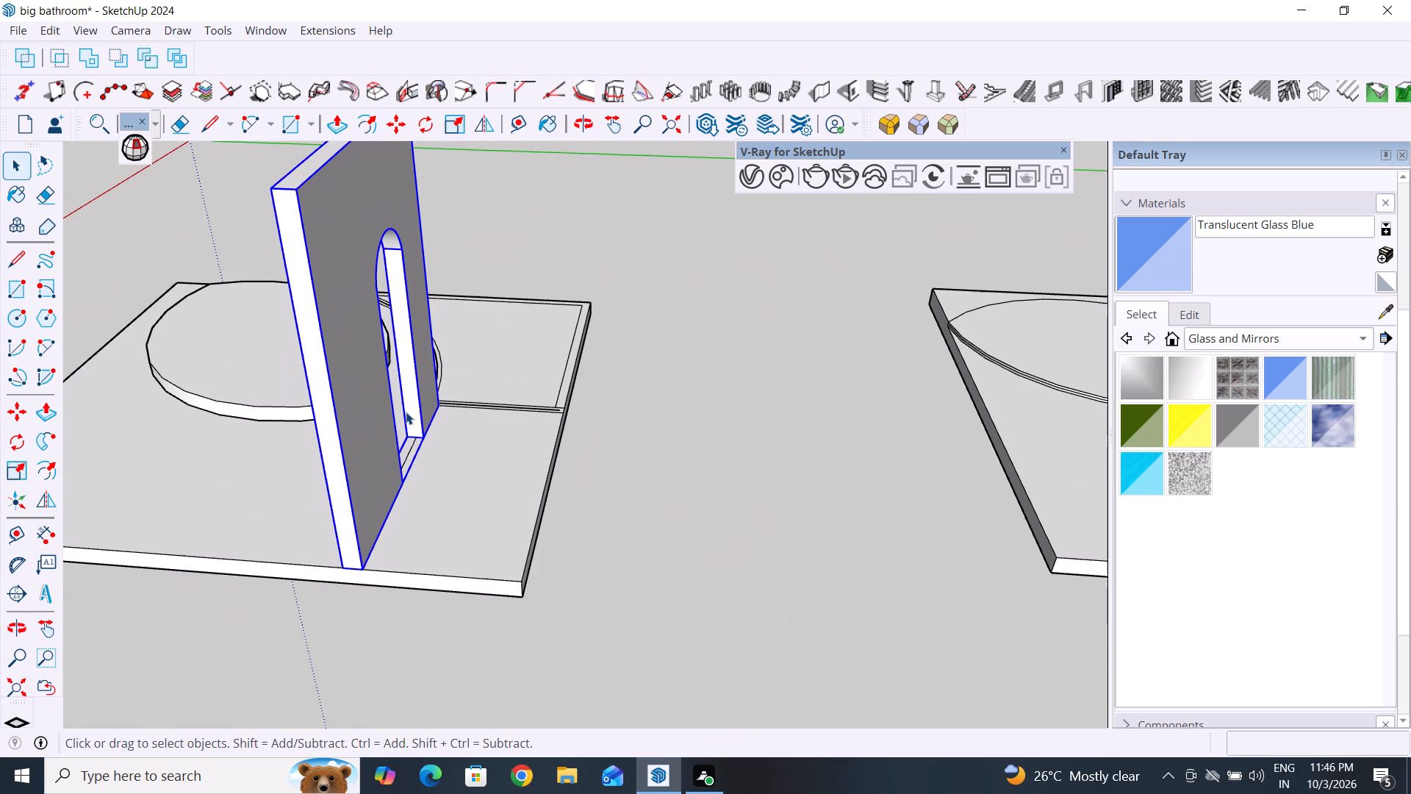
pyautogui.moveTo(533, 424); pyautogui.dragTo(320, 446, button='middle')
# Draw a line about 3.4" long from the arched wall's bottom corner across the straight partition strip to its far edge.
pyautogui.scroll(4, 385, 325)
pyautogui.moveTo(466, 378); pyautogui.dragTo(341, 399, button='middle')
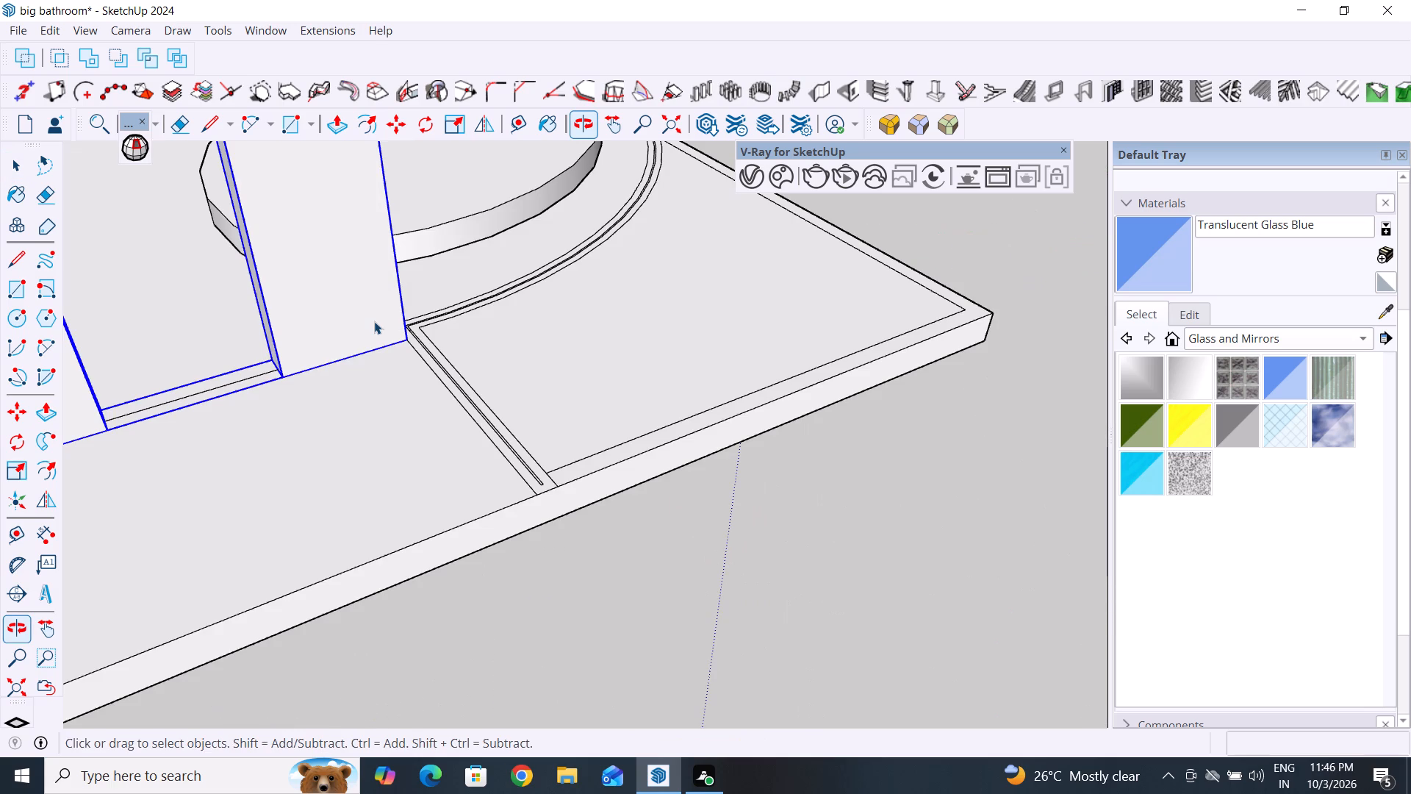
pyautogui.scroll(10, 420, 312)
pyautogui.scroll(-5, 420, 365)
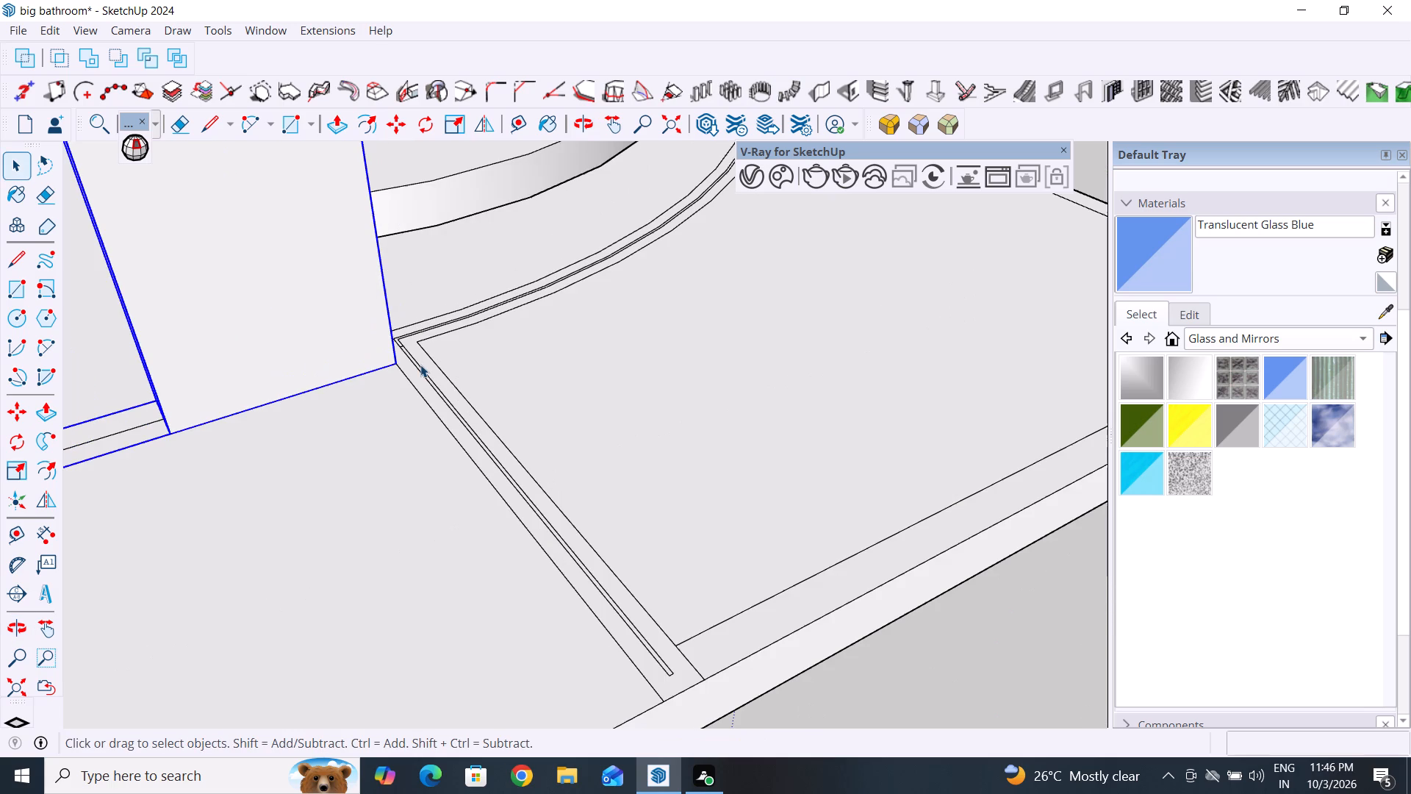
pyautogui.moveTo(599, 408); pyautogui.dragTo(437, 427, button='middle')
pyautogui.scroll(2, 429, 346)
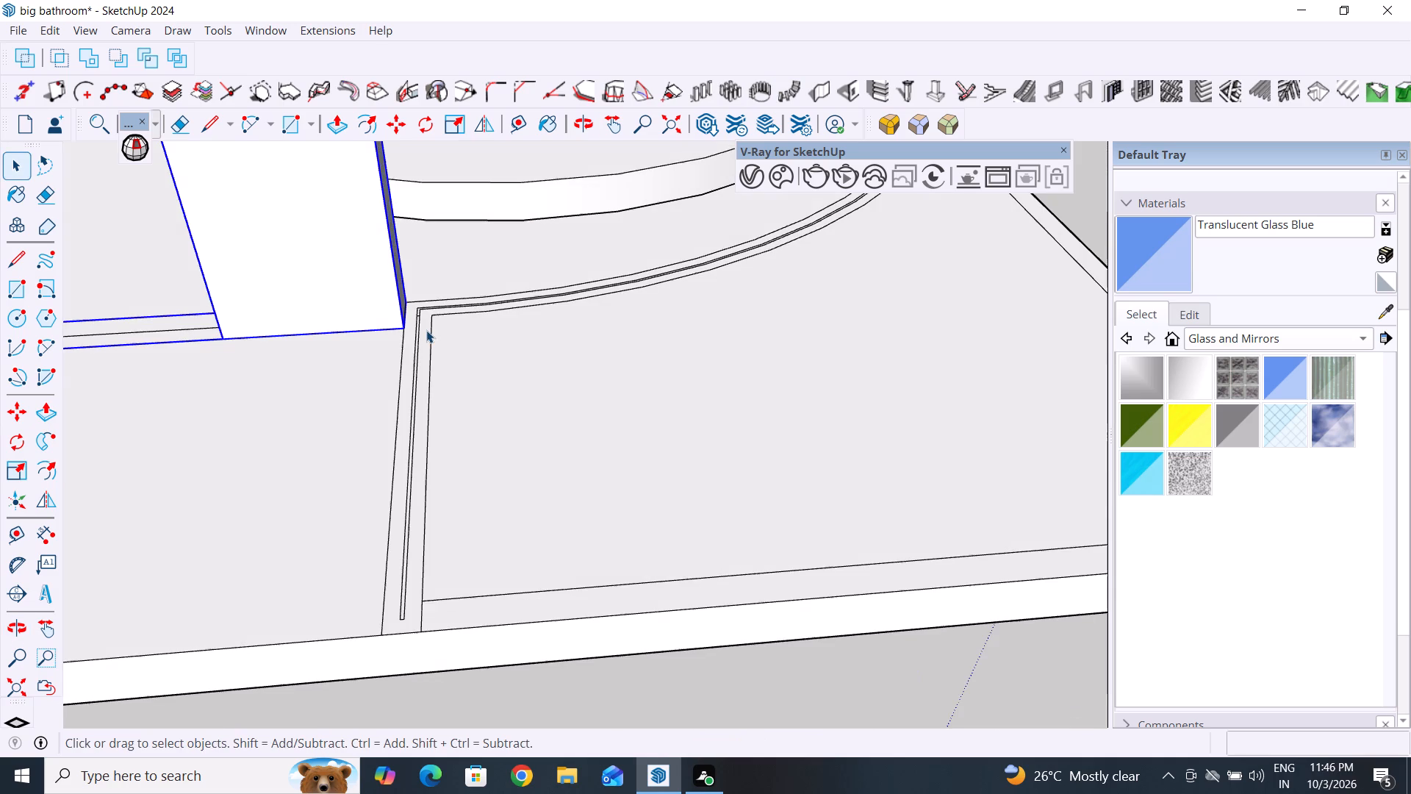
pyautogui.scroll(8, 426, 330)
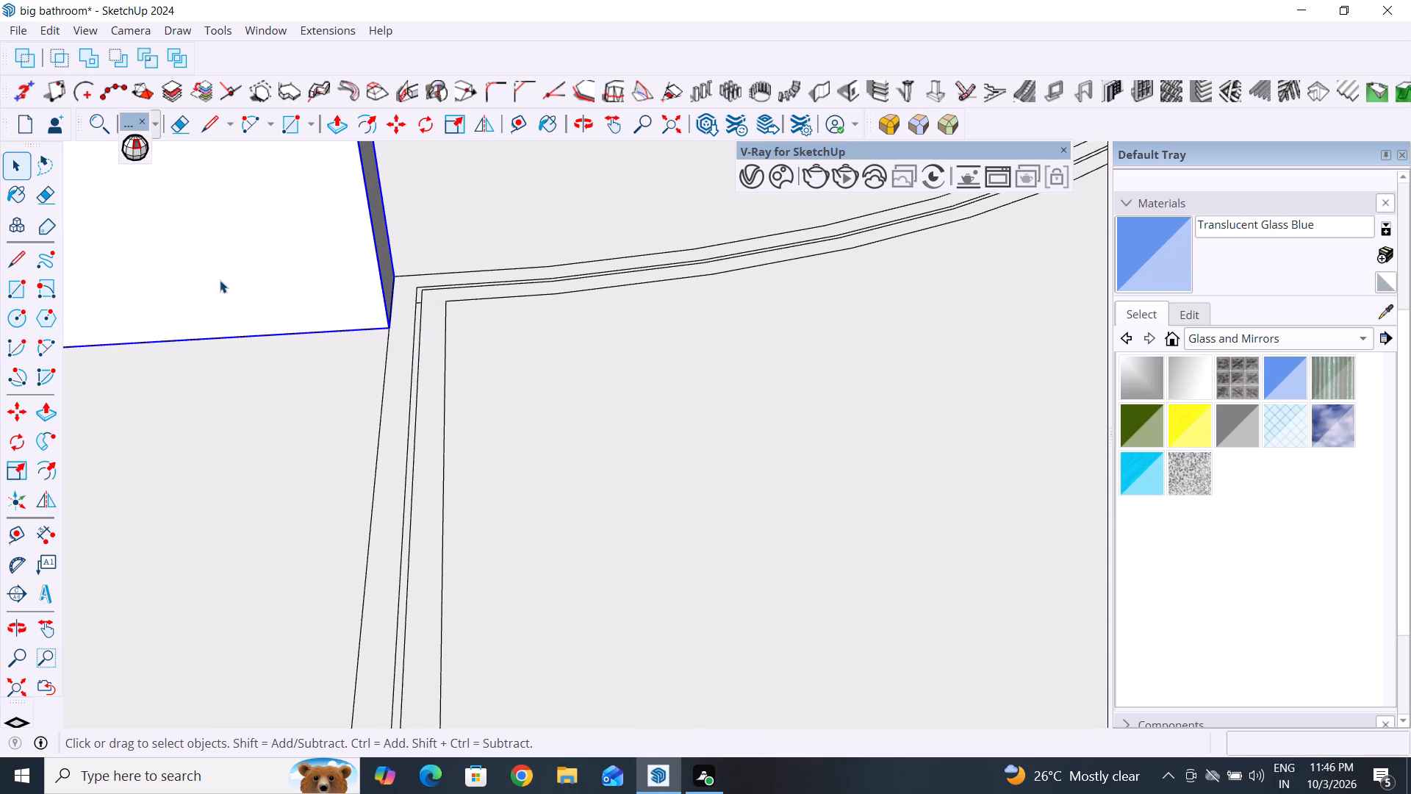
pyautogui.click(18, 256)
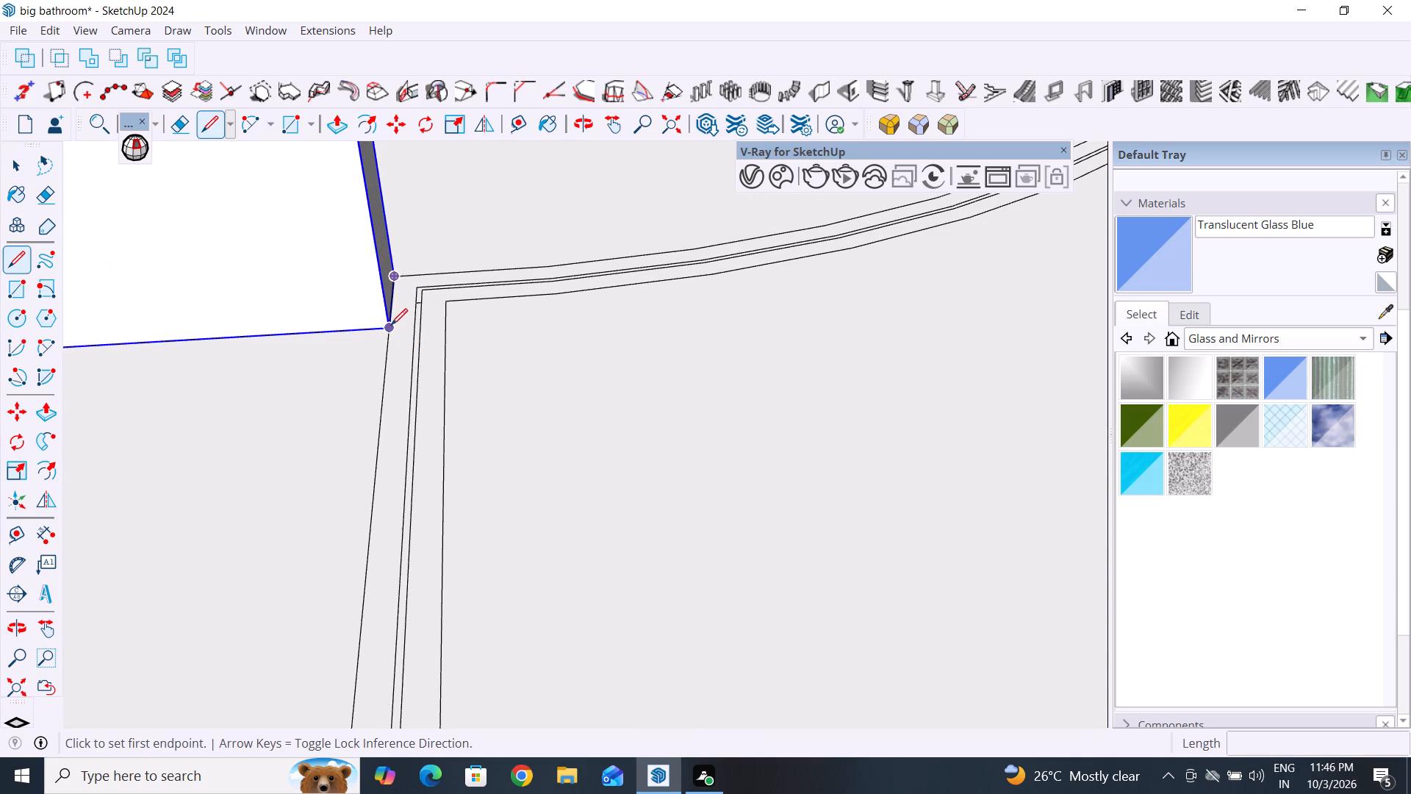
pyautogui.click(391, 325)
pyautogui.click(444, 321)
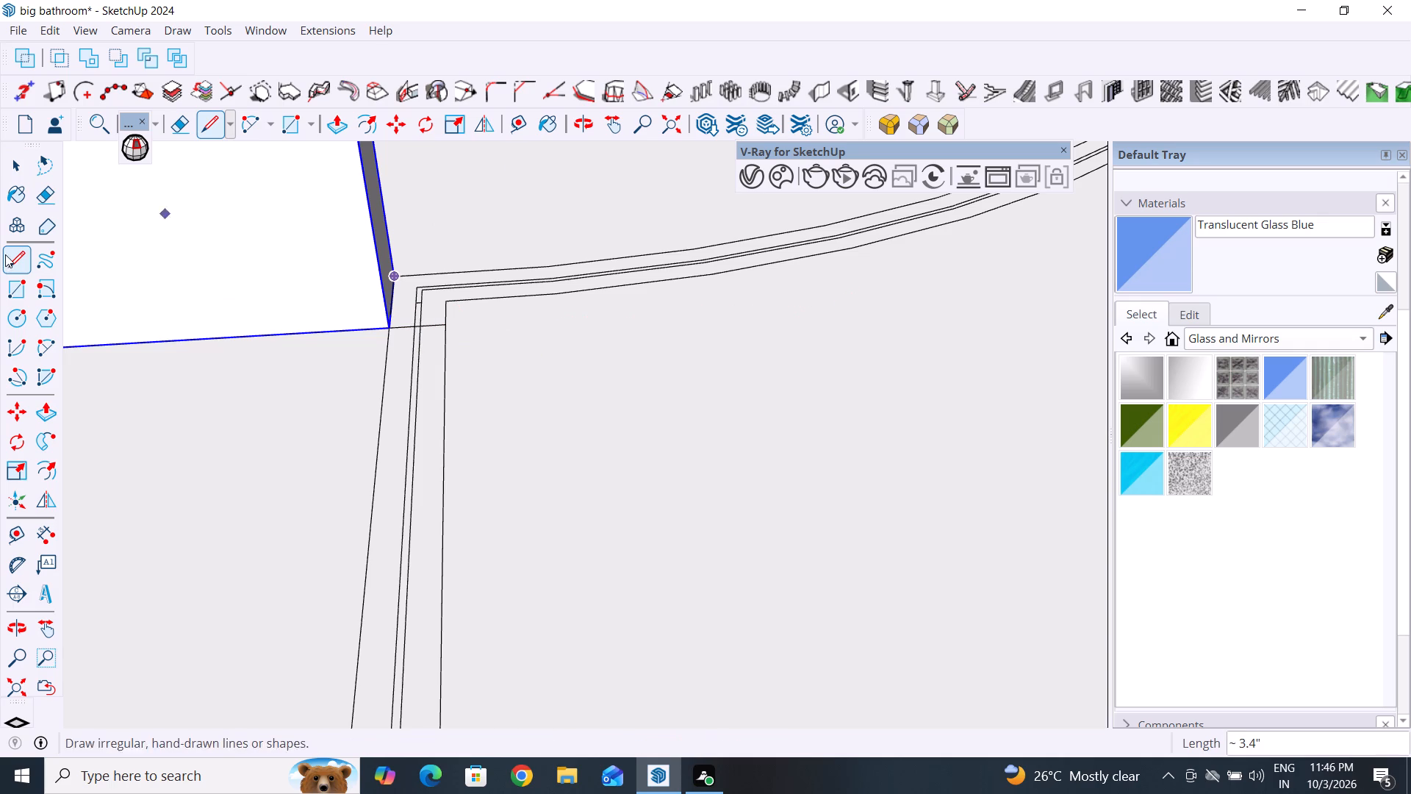
pyautogui.click(28, 168)
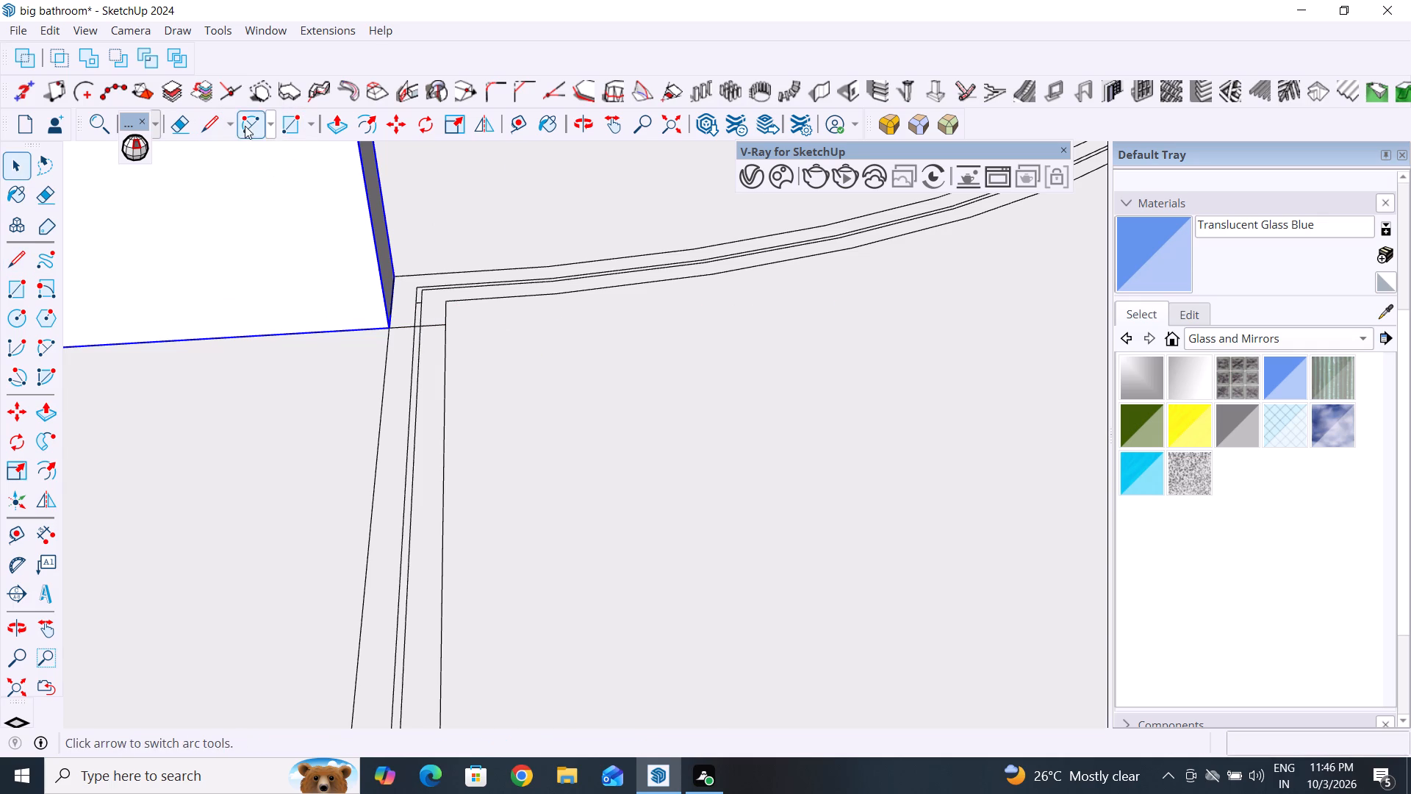
# Erase the thin inner double lines along the straight partition strip, including their end piece and the short segments beside the wall corner.
pyautogui.click(176, 126)
pyautogui.moveTo(431, 353); pyautogui.dragTo(402, 371)
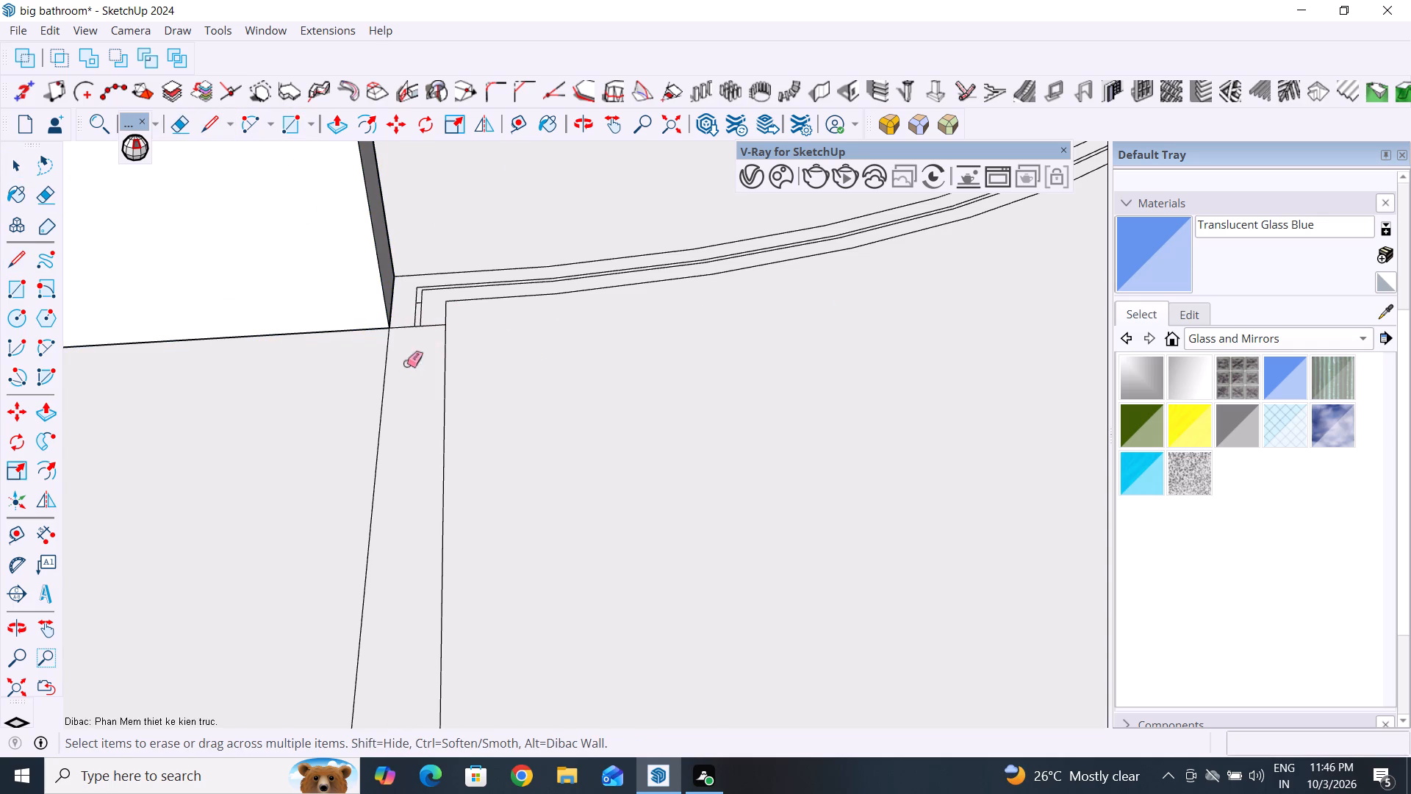
pyautogui.scroll(-6, 431, 317)
pyautogui.moveTo(417, 662); pyautogui.dragTo(409, 666)
pyautogui.scroll(10, 426, 336)
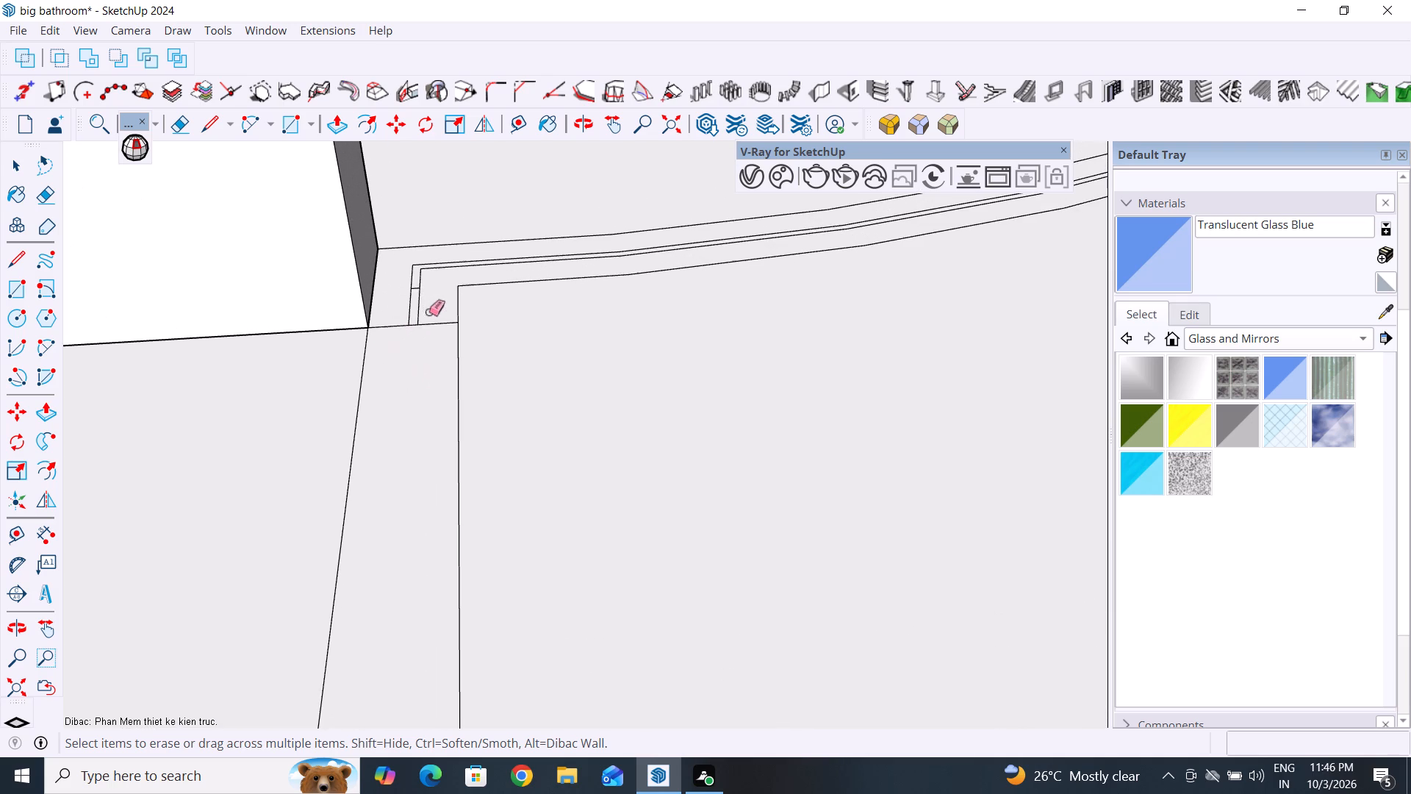
pyautogui.moveTo(437, 301); pyautogui.dragTo(403, 300)
pyautogui.scroll(-2, 419, 343)
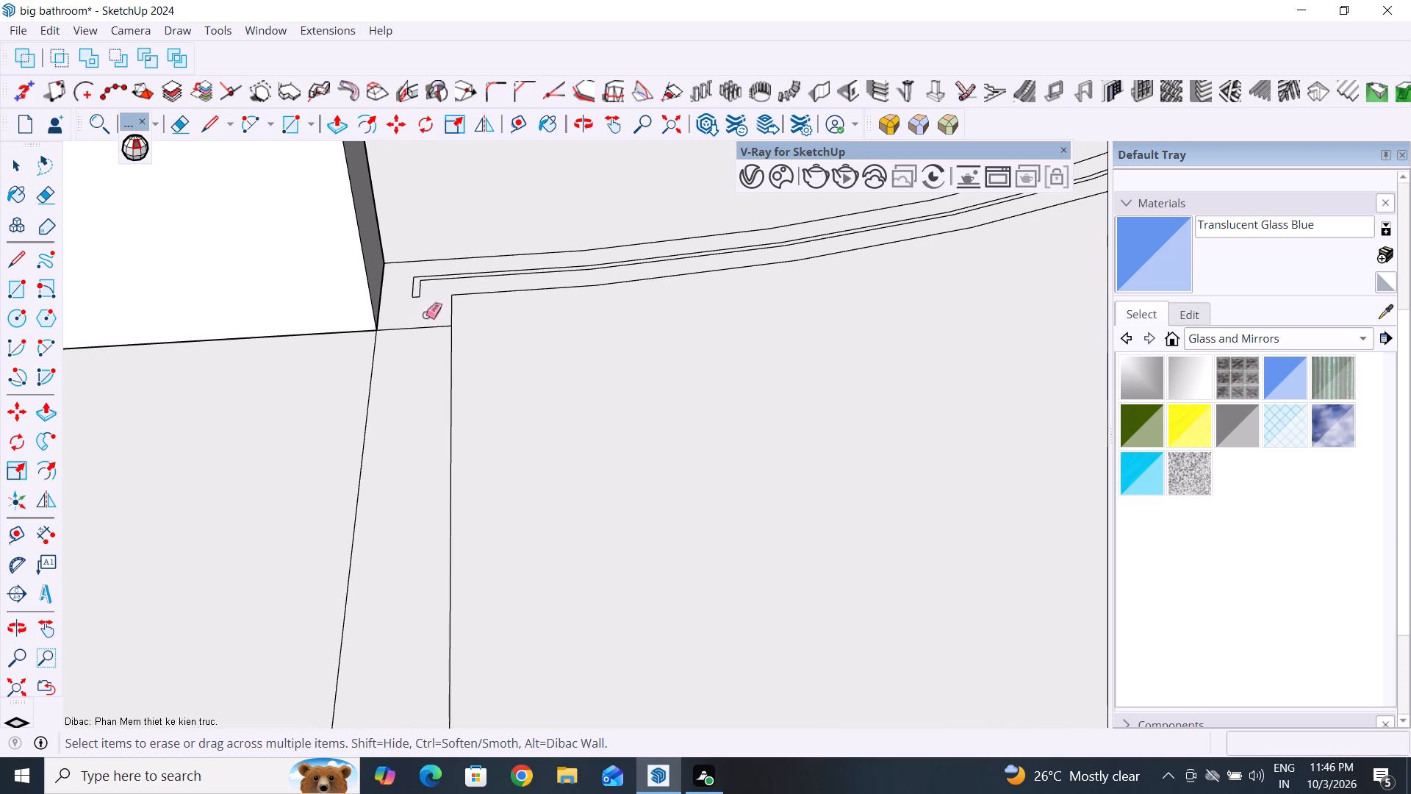
pyautogui.scroll(-4, 420, 353)
pyautogui.moveTo(462, 372); pyautogui.dragTo(432, 384, button='middle')
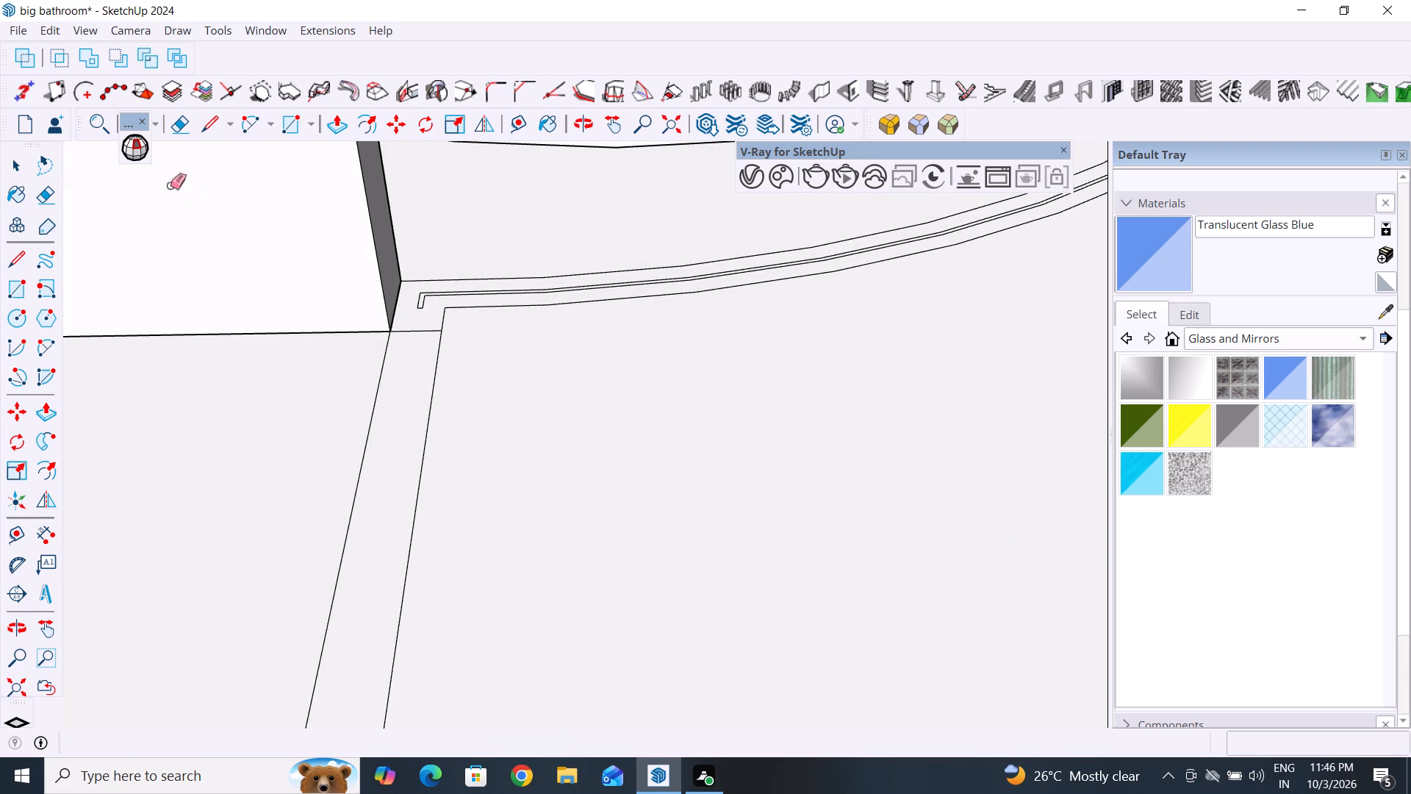
pyautogui.click(31, 160)
pyautogui.click(12, 165)
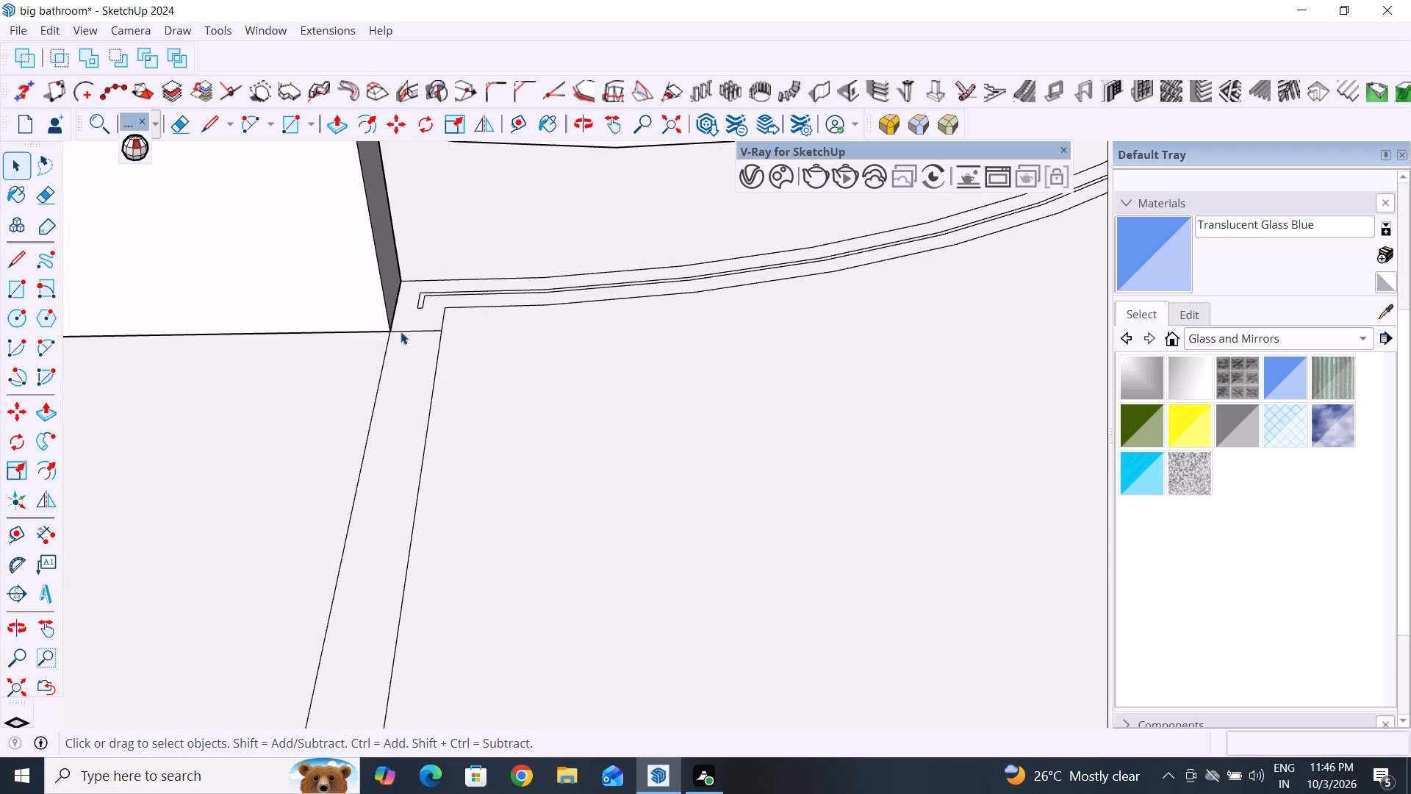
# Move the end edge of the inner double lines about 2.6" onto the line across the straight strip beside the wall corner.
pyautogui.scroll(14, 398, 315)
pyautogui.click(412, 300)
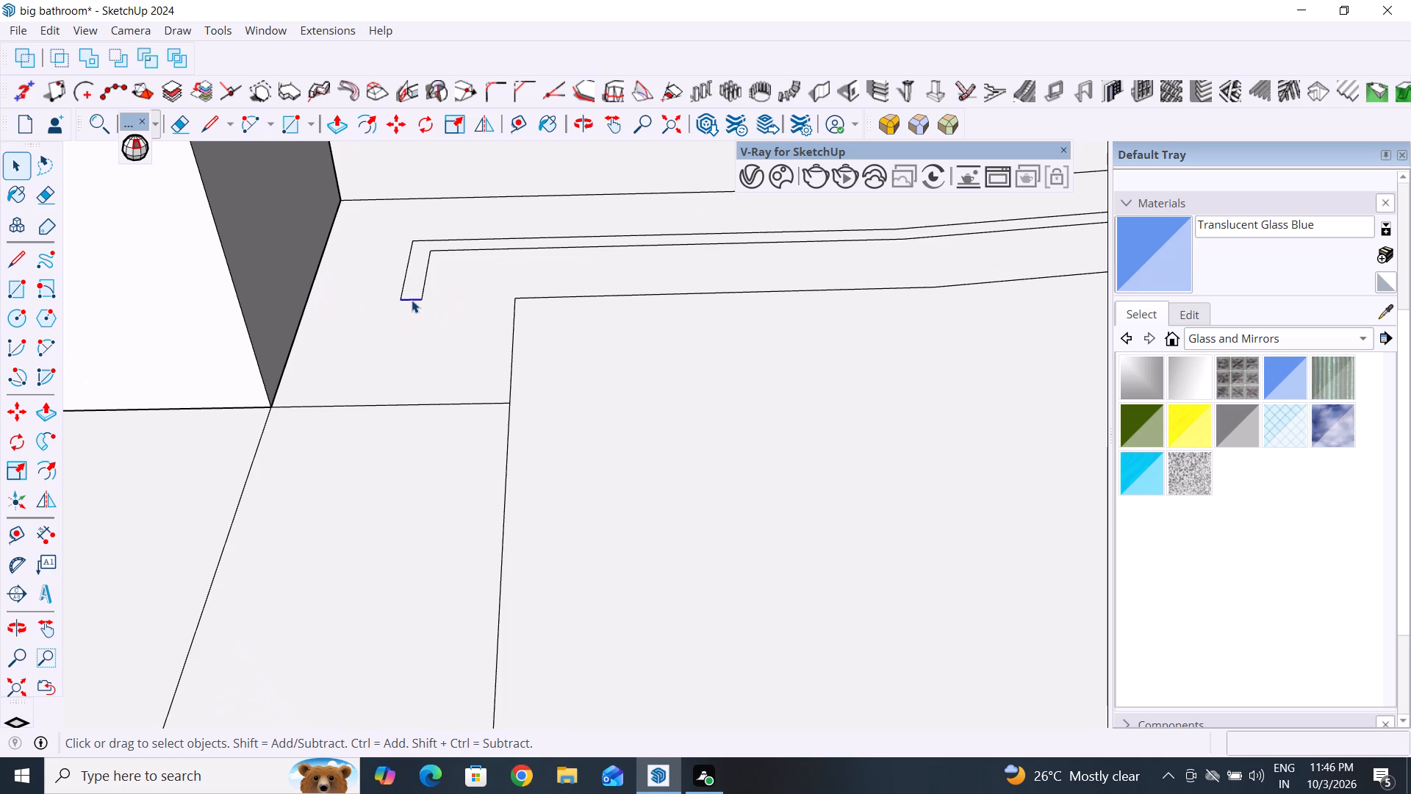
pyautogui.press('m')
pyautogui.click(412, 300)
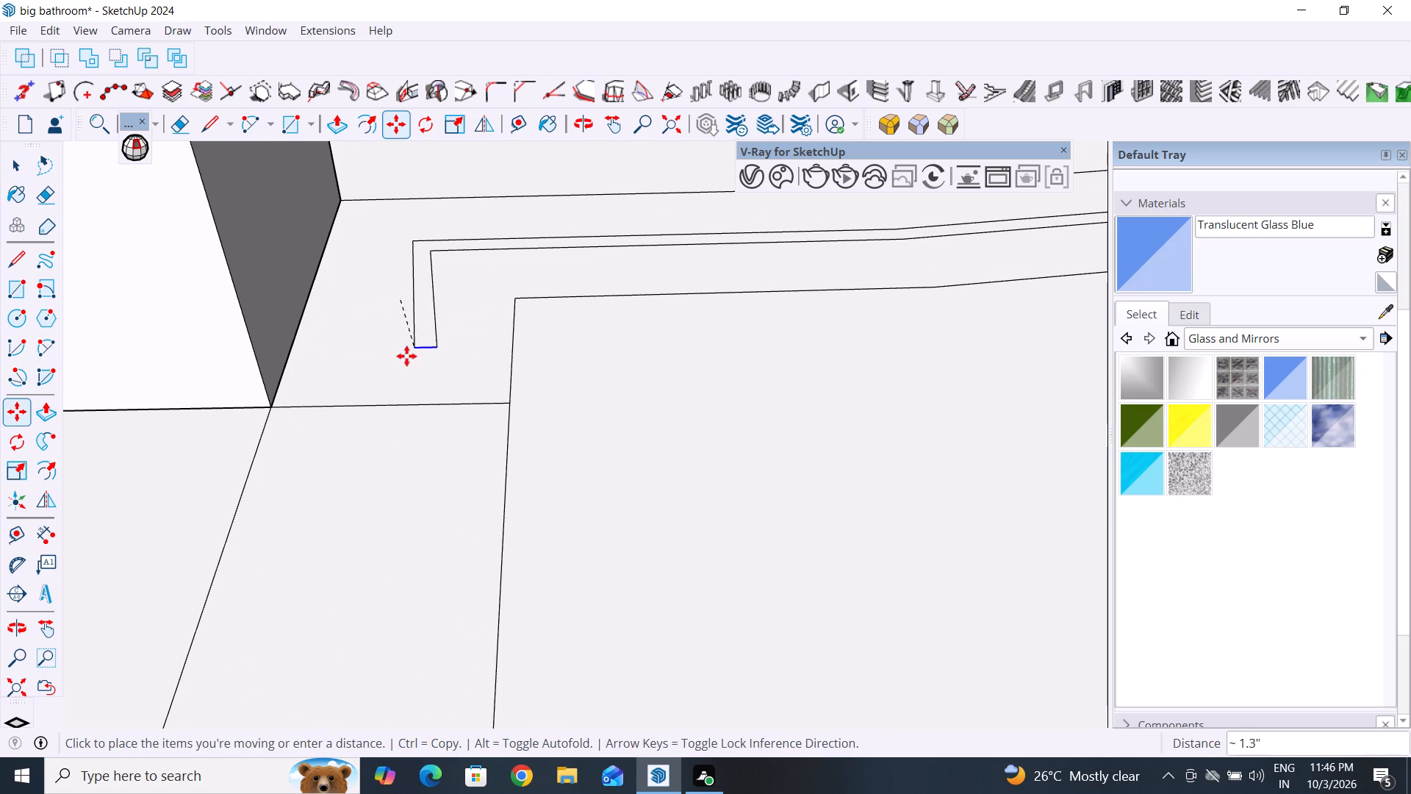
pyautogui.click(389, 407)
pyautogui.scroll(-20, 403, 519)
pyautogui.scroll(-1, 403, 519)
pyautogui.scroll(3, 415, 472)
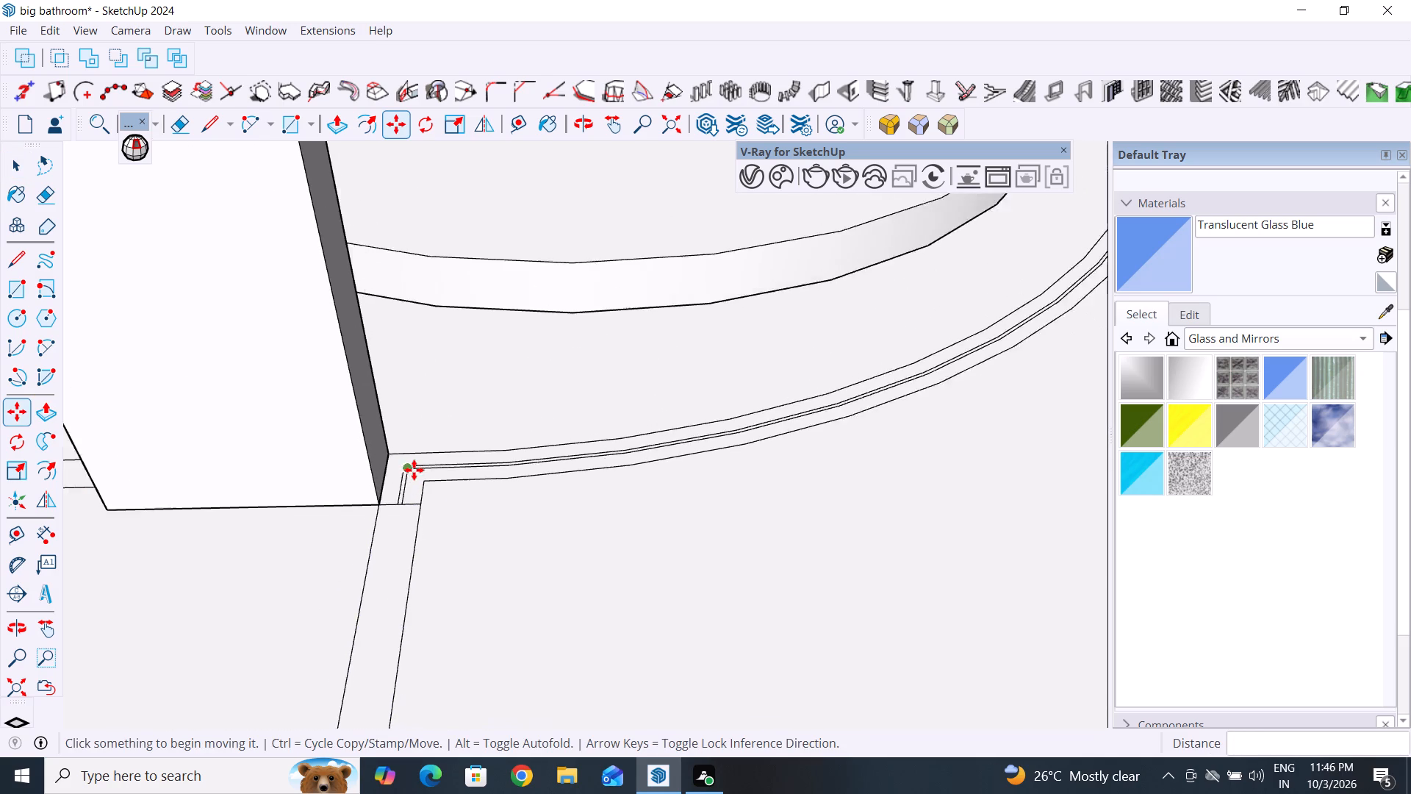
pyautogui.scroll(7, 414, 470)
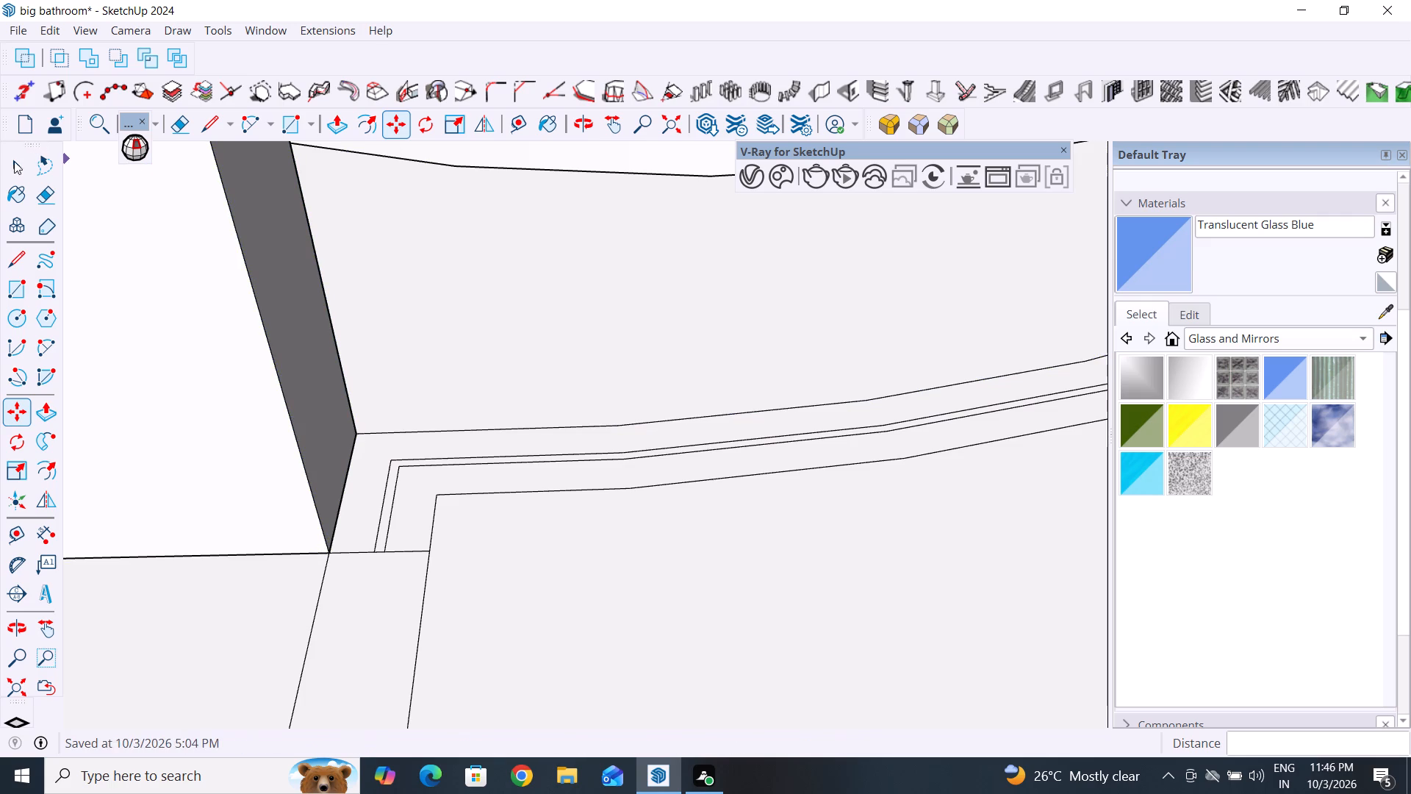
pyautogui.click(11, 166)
# Draw a line about 3.4" long from the strips' inner corner across the curved strip to its far edge.
pyautogui.scroll(1, 392, 452)
pyautogui.click(207, 129)
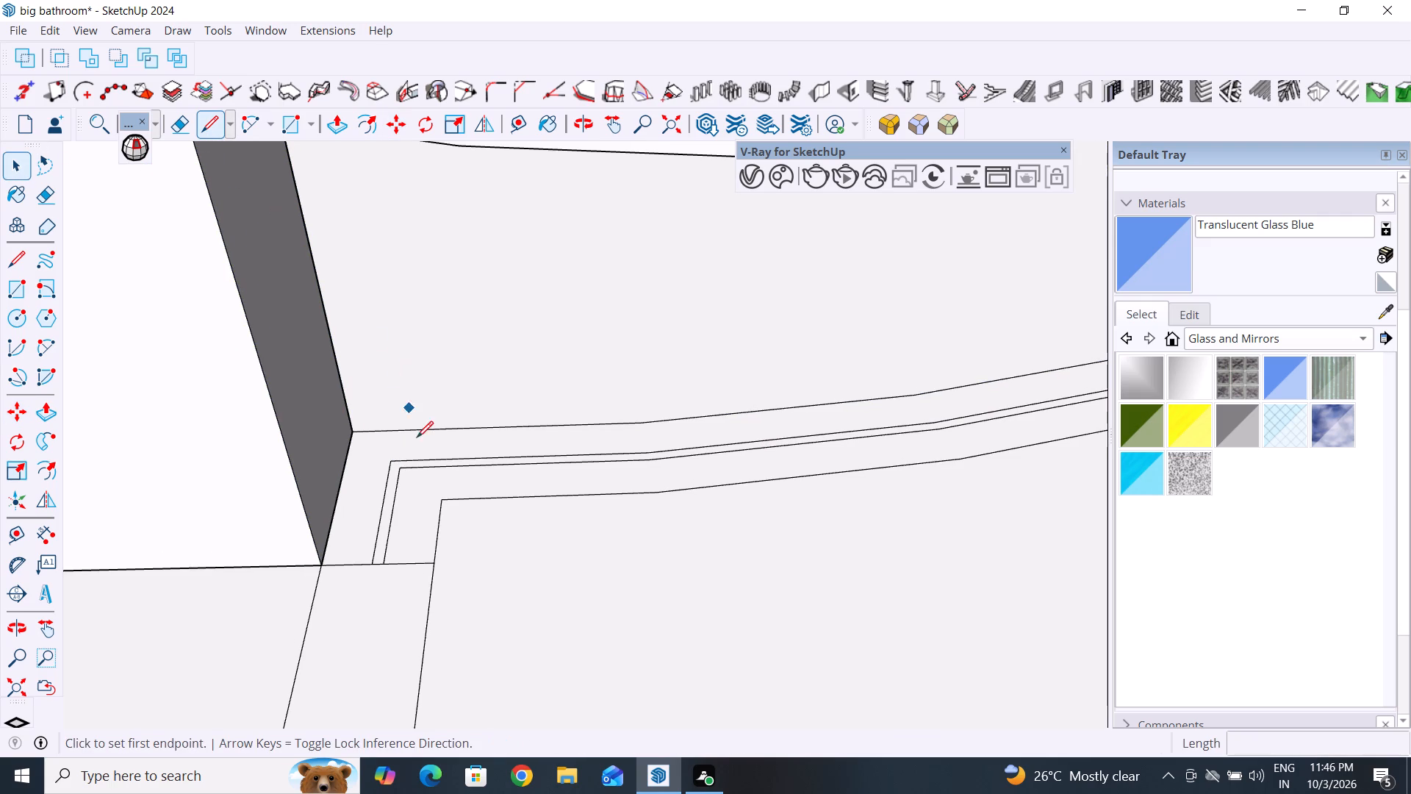
pyautogui.click(442, 504)
pyautogui.click(453, 428)
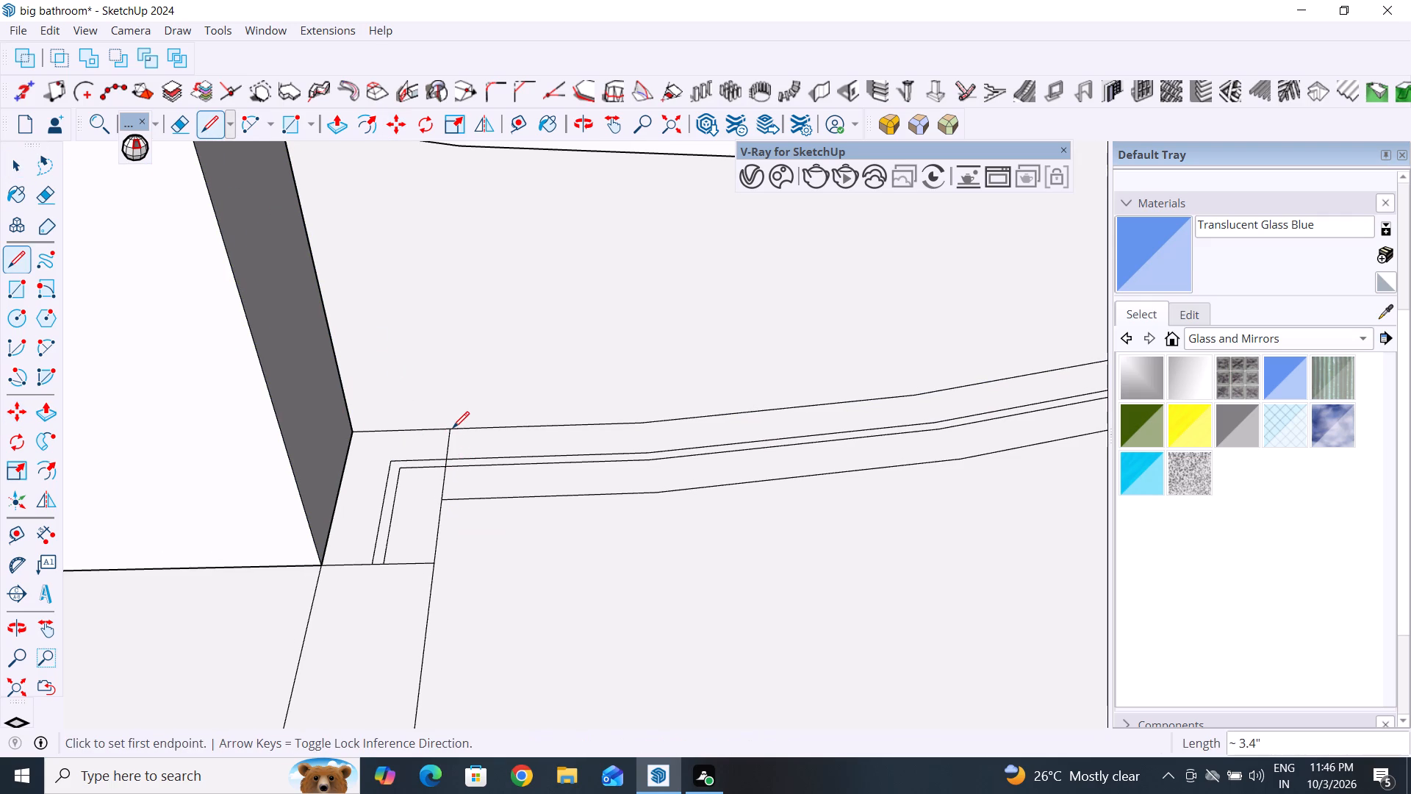
pyautogui.press('space')
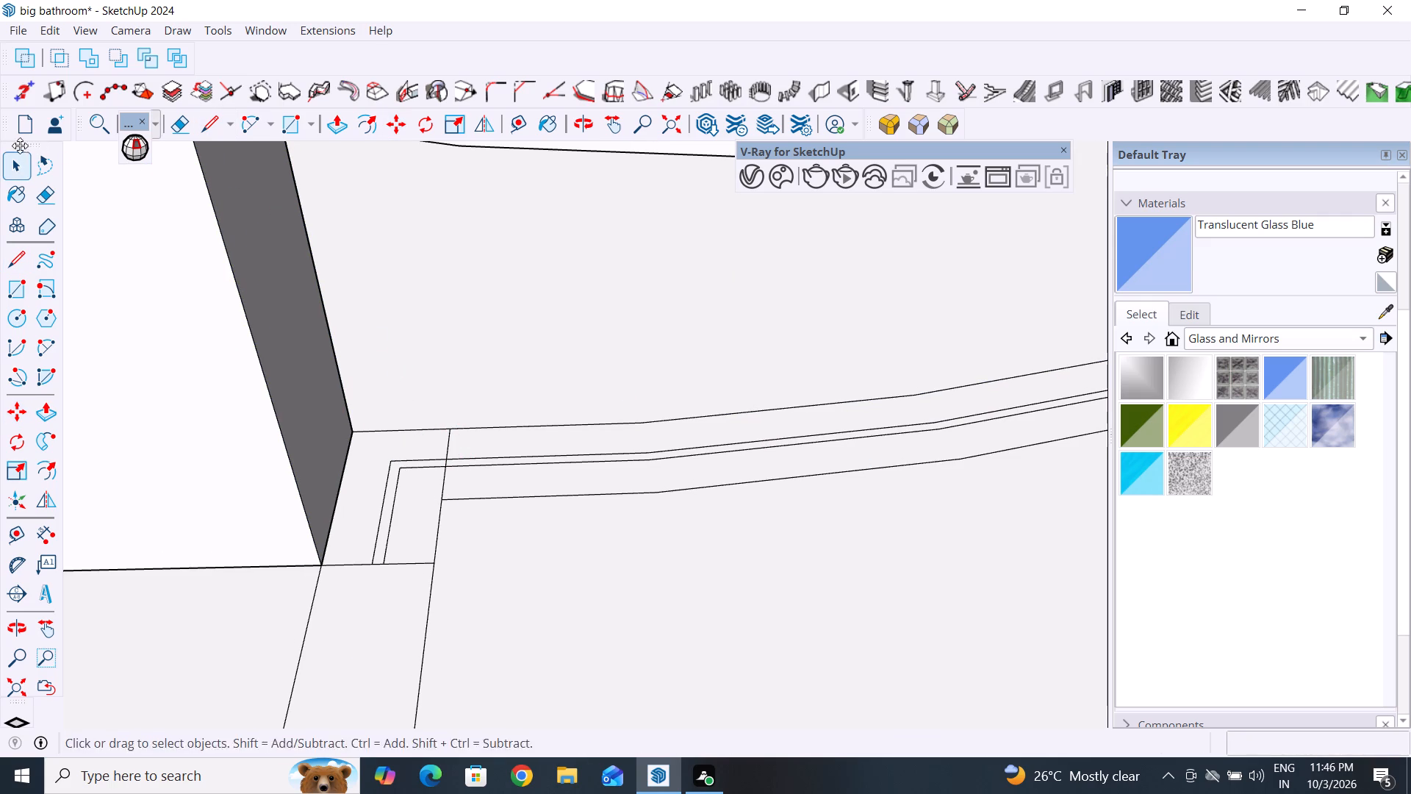
pyautogui.click(25, 124)
pyautogui.click(17, 176)
# Erase the double lines inside the corner square beside the arched wall, and the line dividing that square from the straight strip.
pyautogui.click(187, 123)
pyautogui.moveTo(415, 498); pyautogui.dragTo(361, 499)
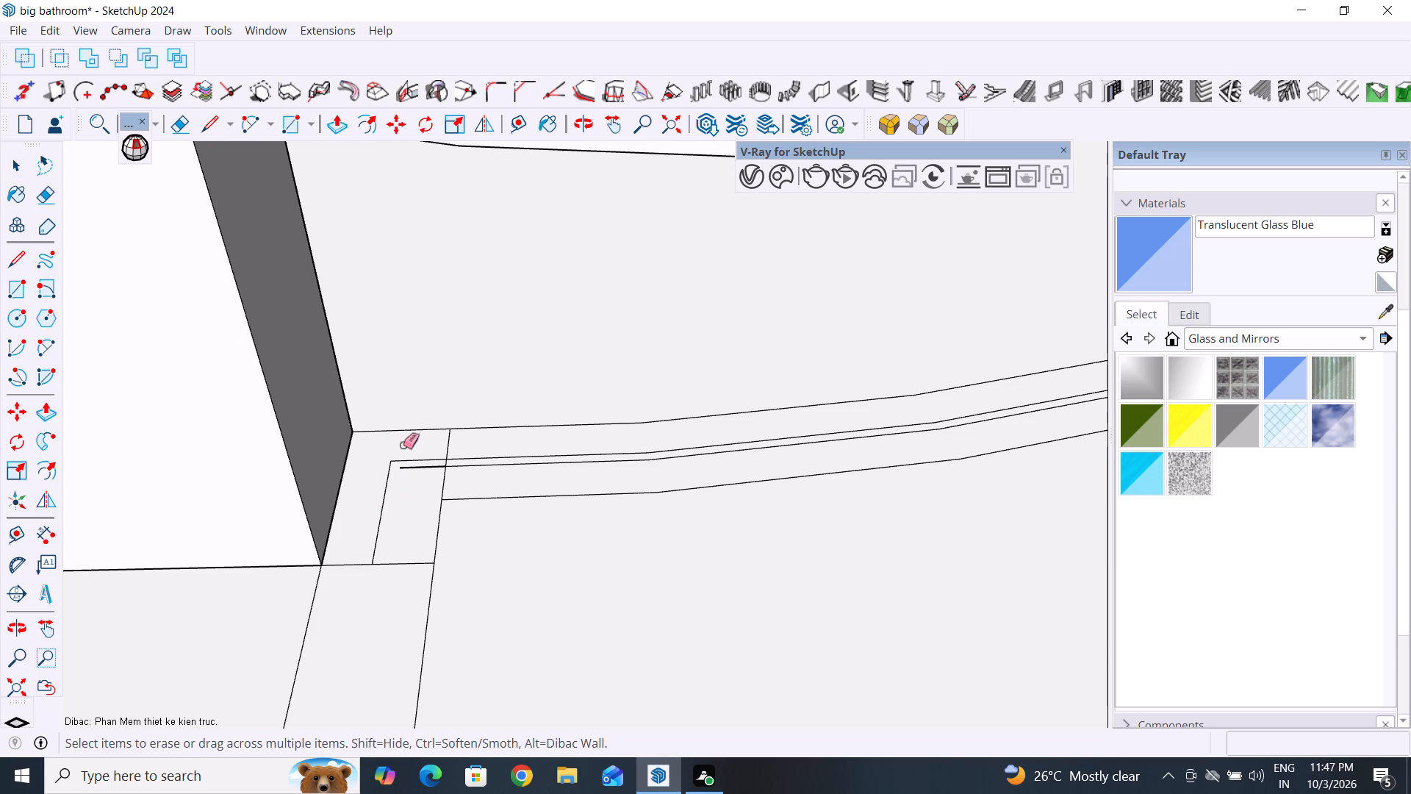
pyautogui.moveTo(406, 452); pyautogui.dragTo(408, 500)
pyautogui.moveTo(406, 471); pyautogui.dragTo(370, 474)
pyautogui.scroll(-7, 431, 432)
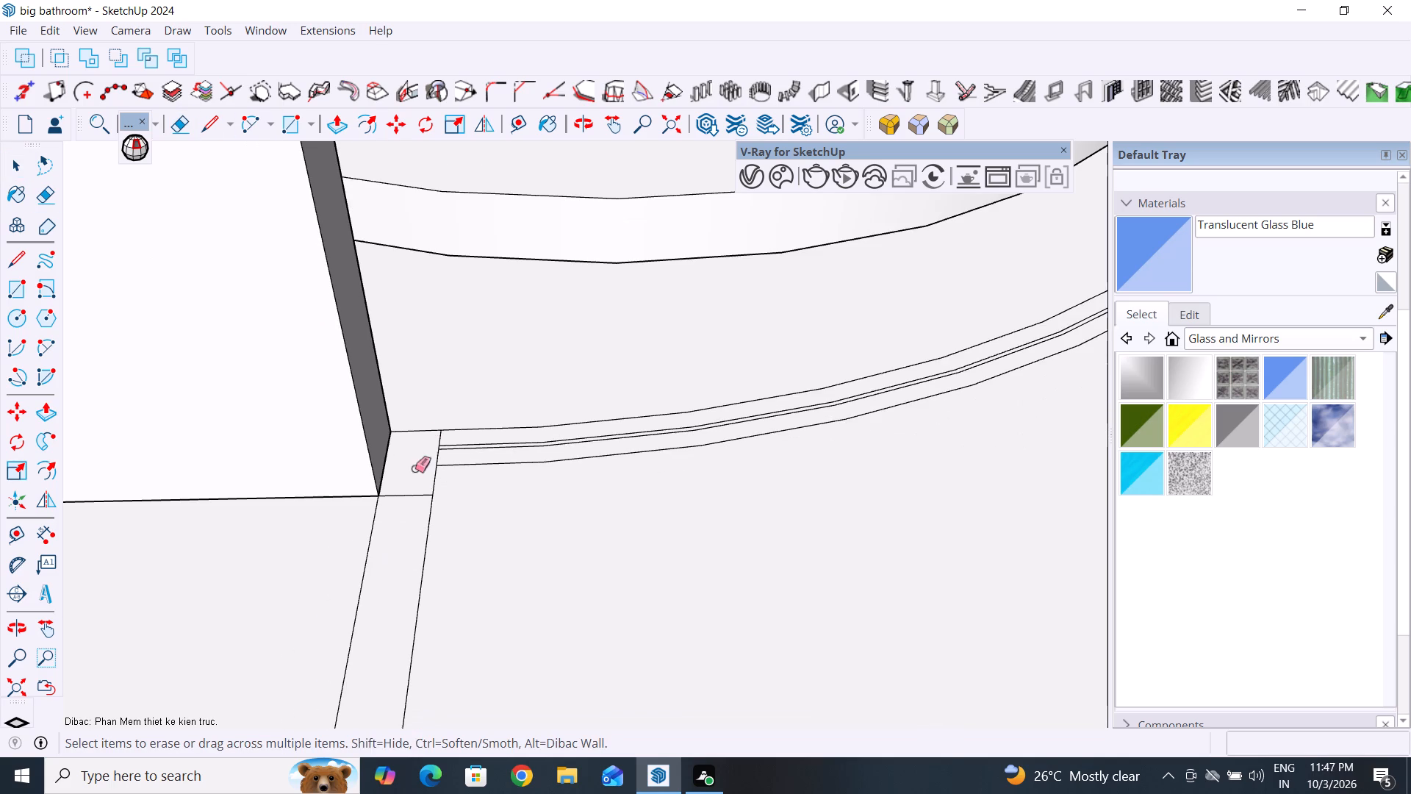
pyautogui.moveTo(414, 468); pyautogui.dragTo(404, 531)
pyautogui.scroll(-18, 498, 439)
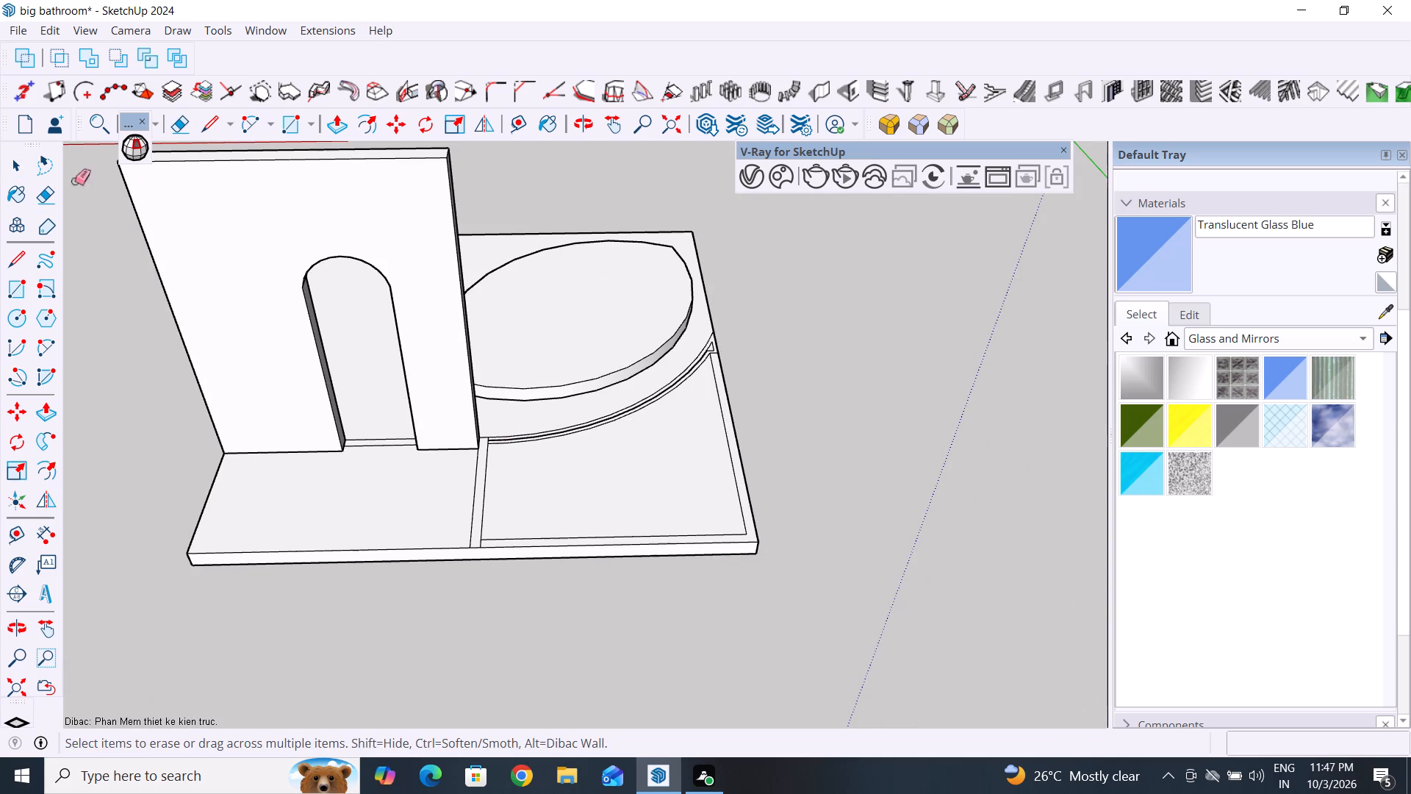
pyautogui.click(12, 172)
pyautogui.click(475, 521)
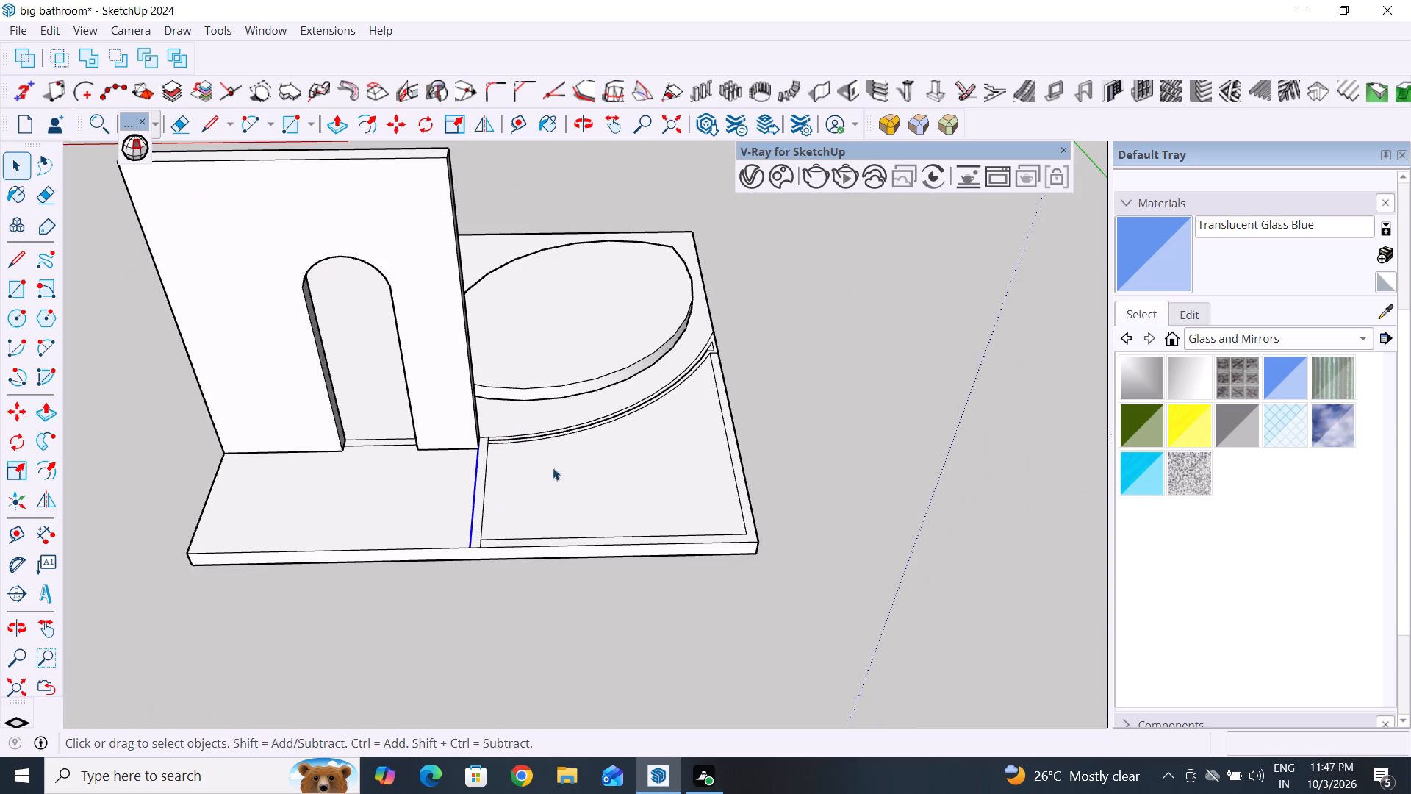
pyautogui.click(798, 425)
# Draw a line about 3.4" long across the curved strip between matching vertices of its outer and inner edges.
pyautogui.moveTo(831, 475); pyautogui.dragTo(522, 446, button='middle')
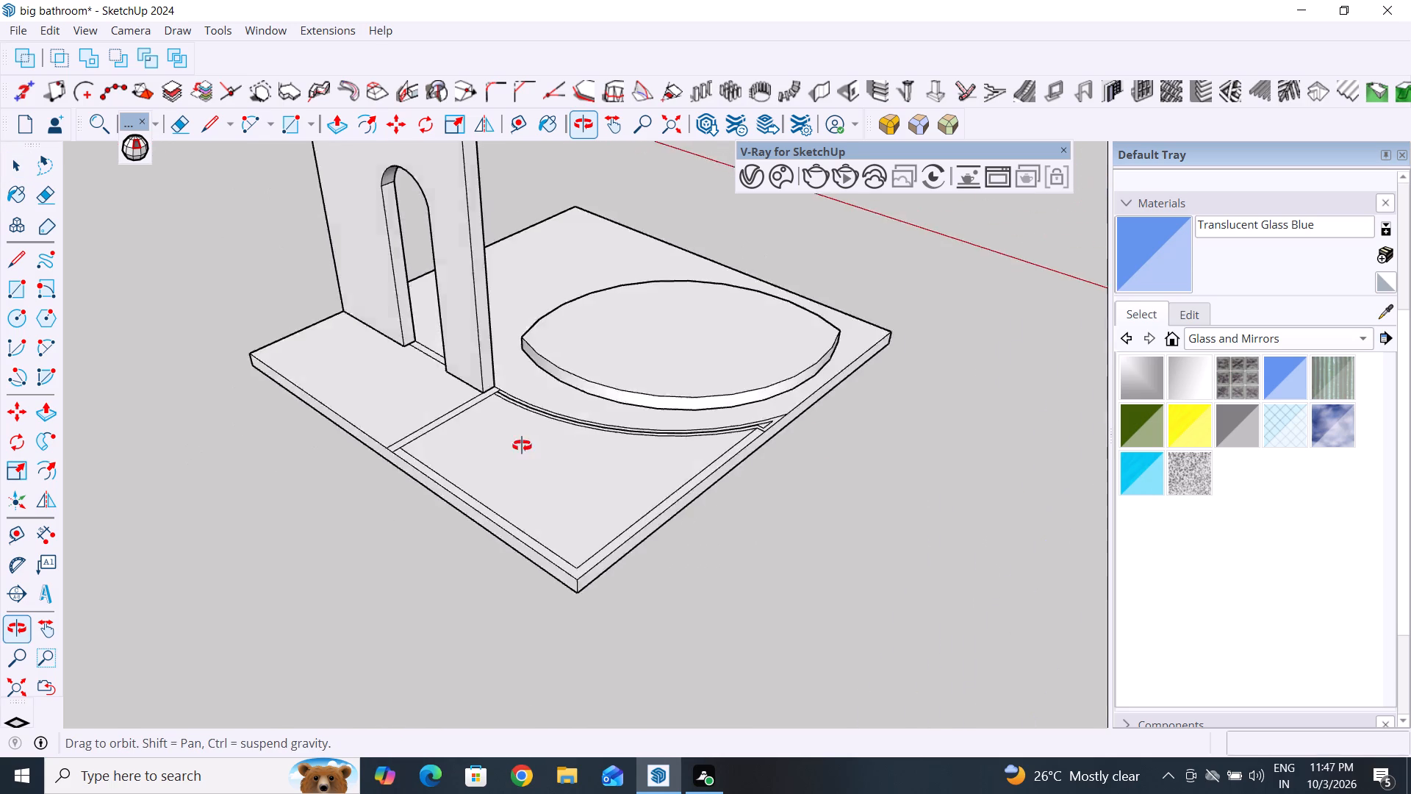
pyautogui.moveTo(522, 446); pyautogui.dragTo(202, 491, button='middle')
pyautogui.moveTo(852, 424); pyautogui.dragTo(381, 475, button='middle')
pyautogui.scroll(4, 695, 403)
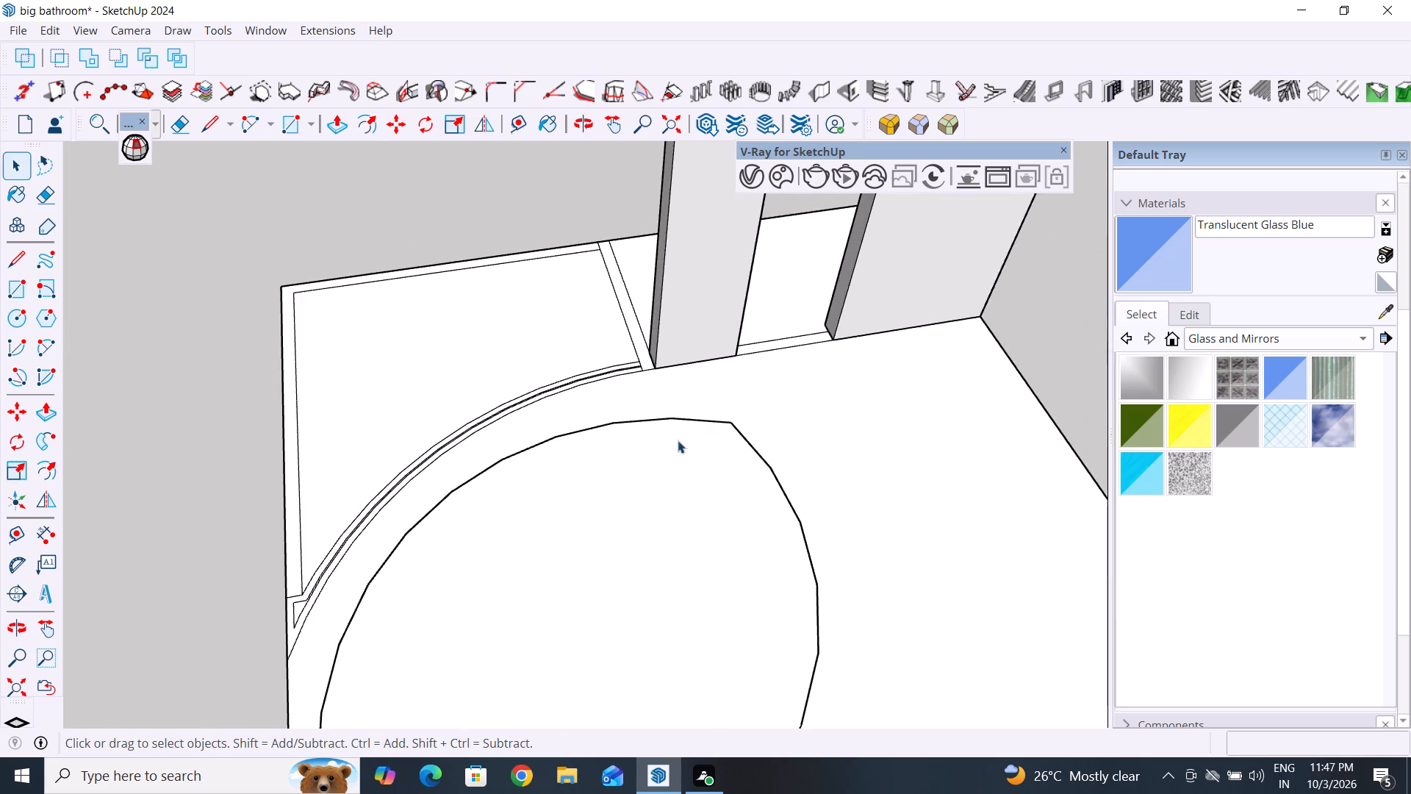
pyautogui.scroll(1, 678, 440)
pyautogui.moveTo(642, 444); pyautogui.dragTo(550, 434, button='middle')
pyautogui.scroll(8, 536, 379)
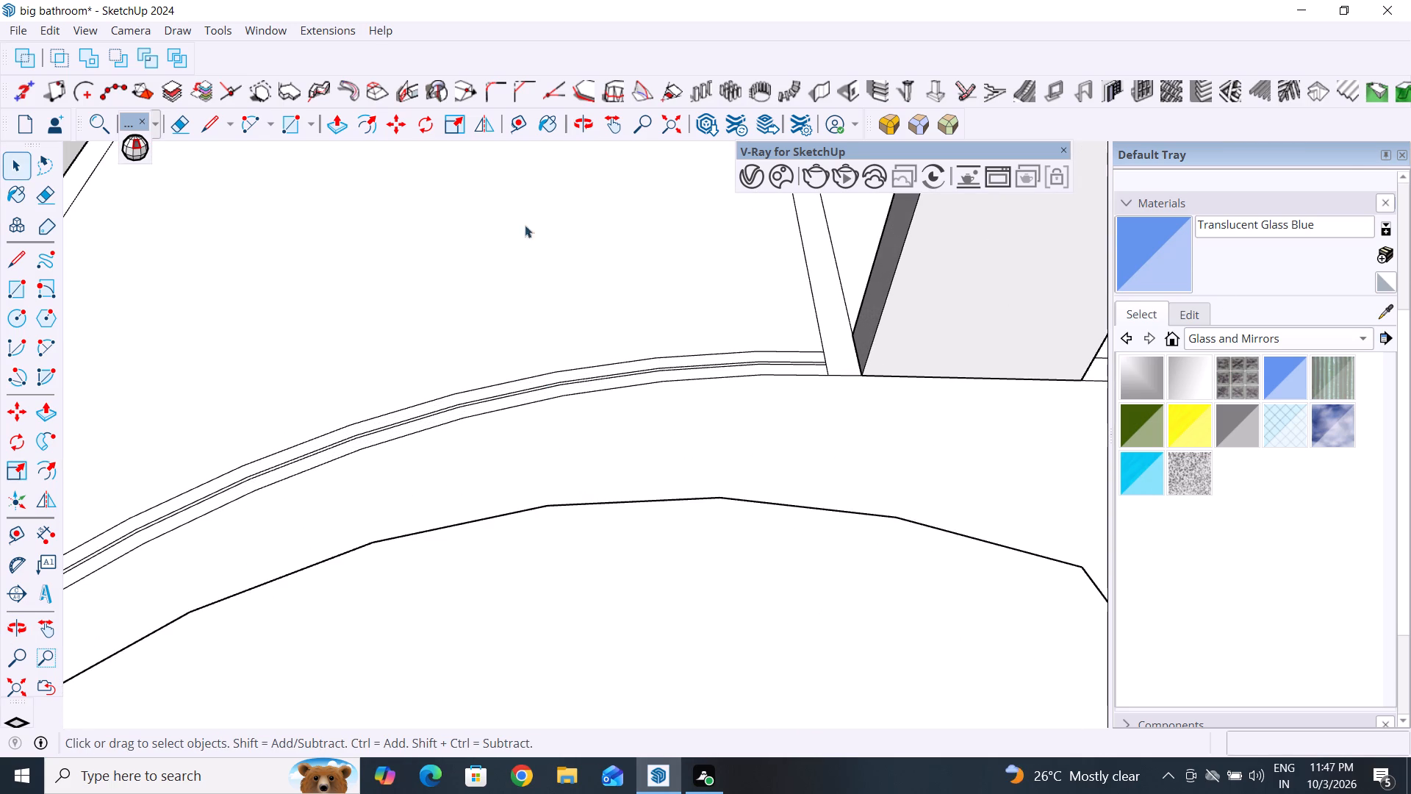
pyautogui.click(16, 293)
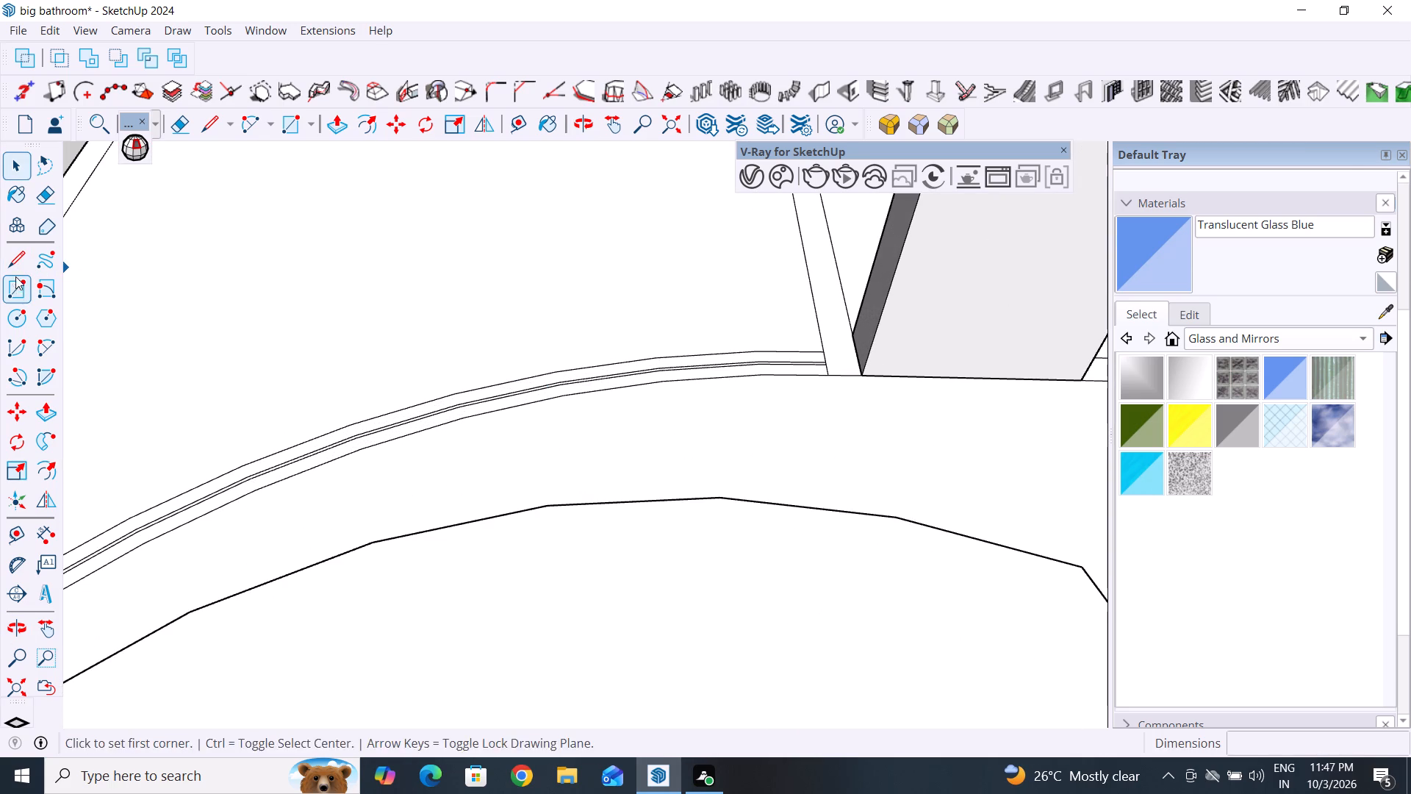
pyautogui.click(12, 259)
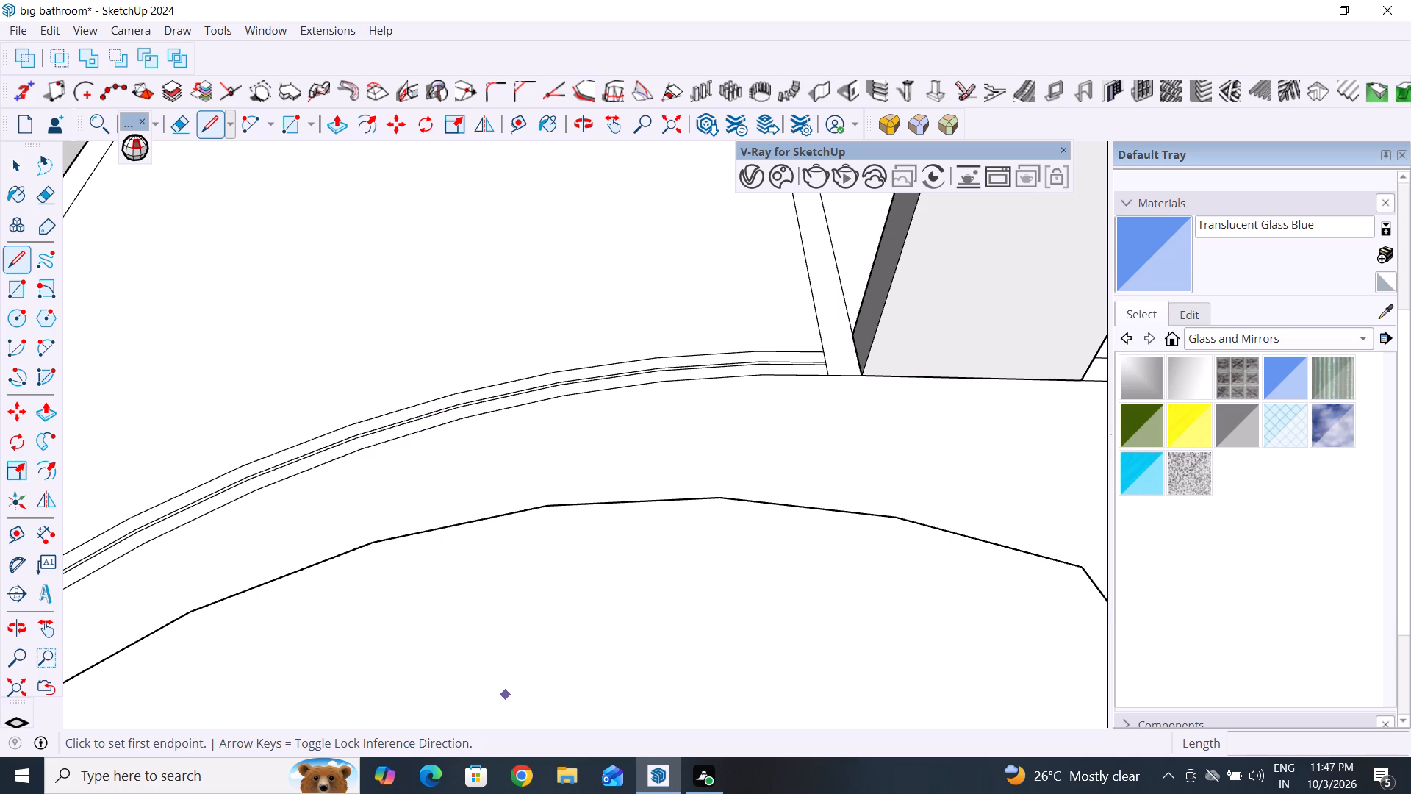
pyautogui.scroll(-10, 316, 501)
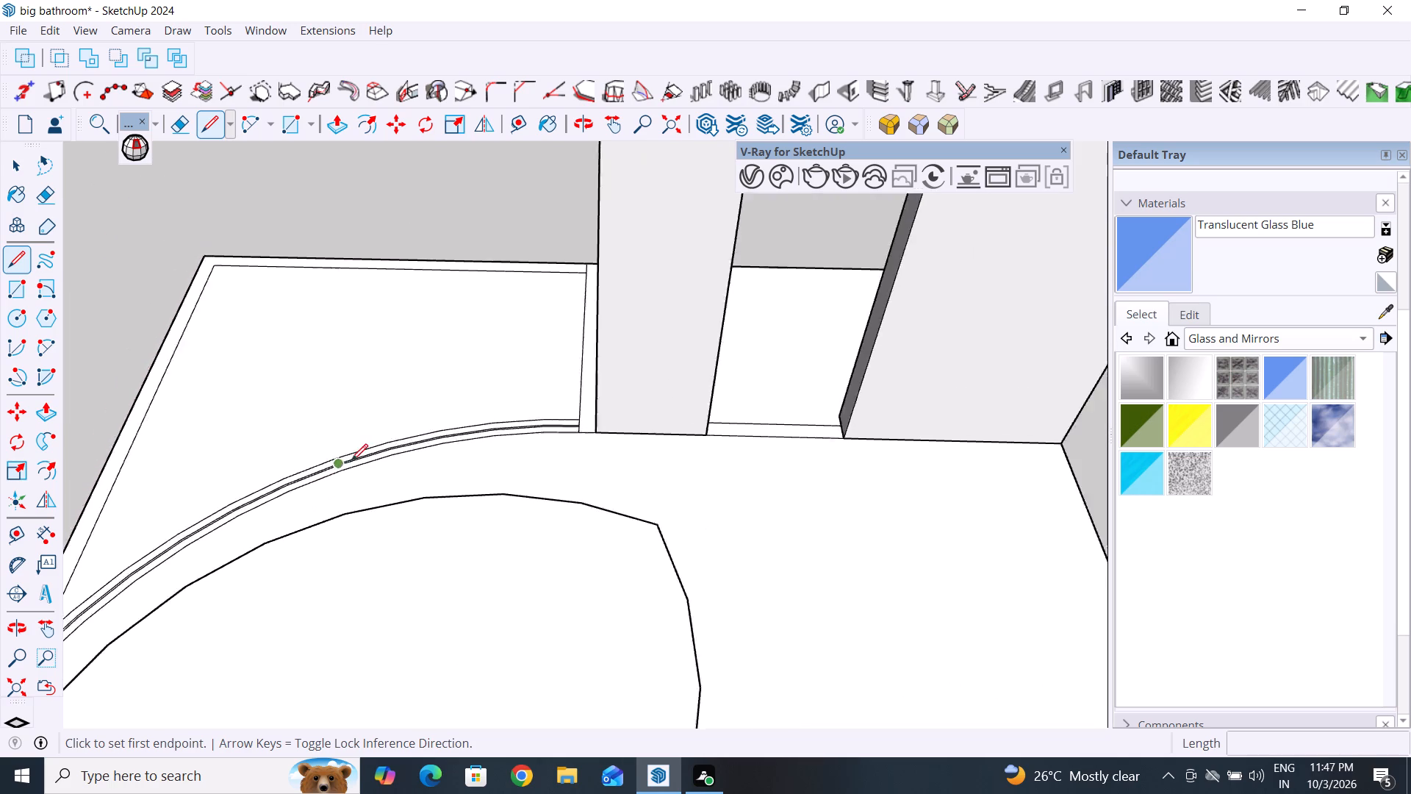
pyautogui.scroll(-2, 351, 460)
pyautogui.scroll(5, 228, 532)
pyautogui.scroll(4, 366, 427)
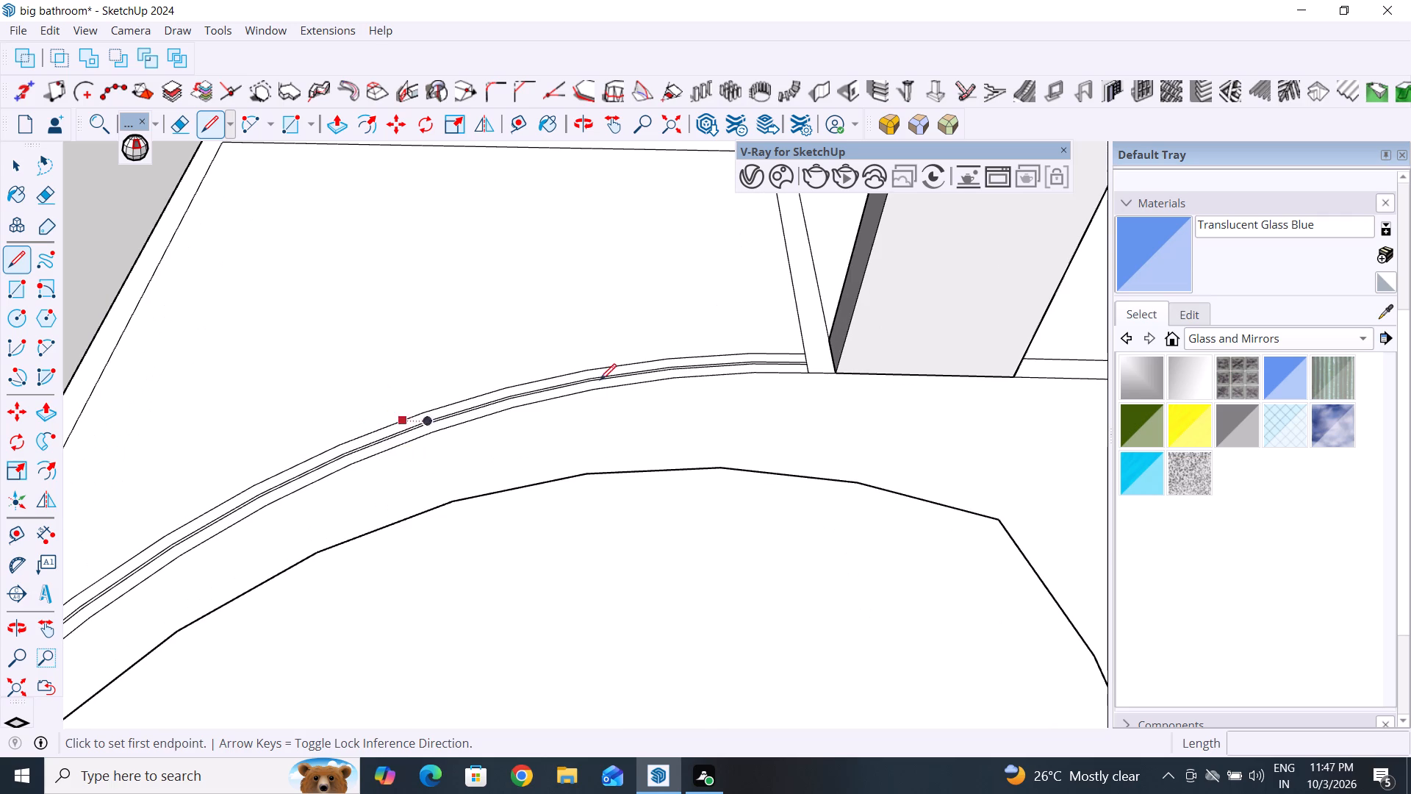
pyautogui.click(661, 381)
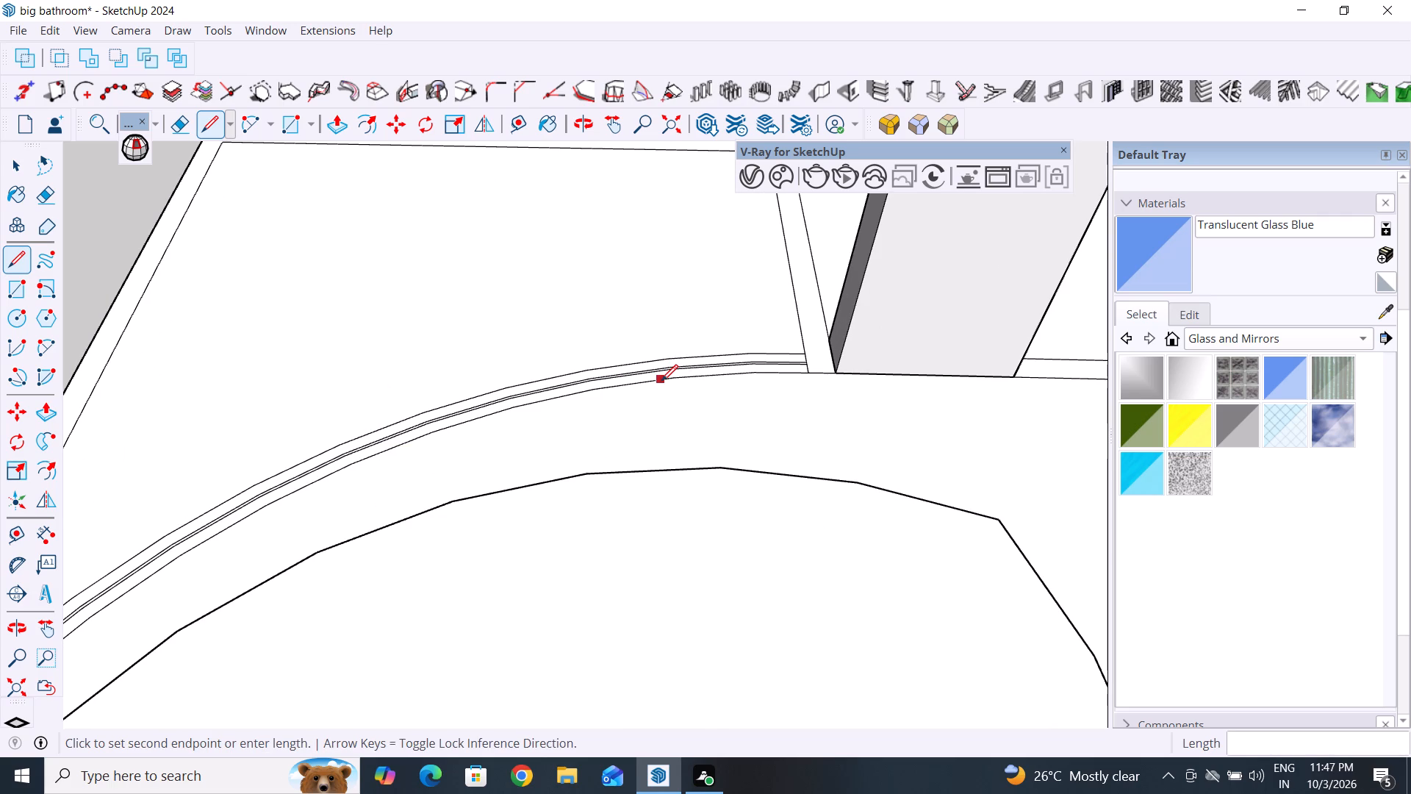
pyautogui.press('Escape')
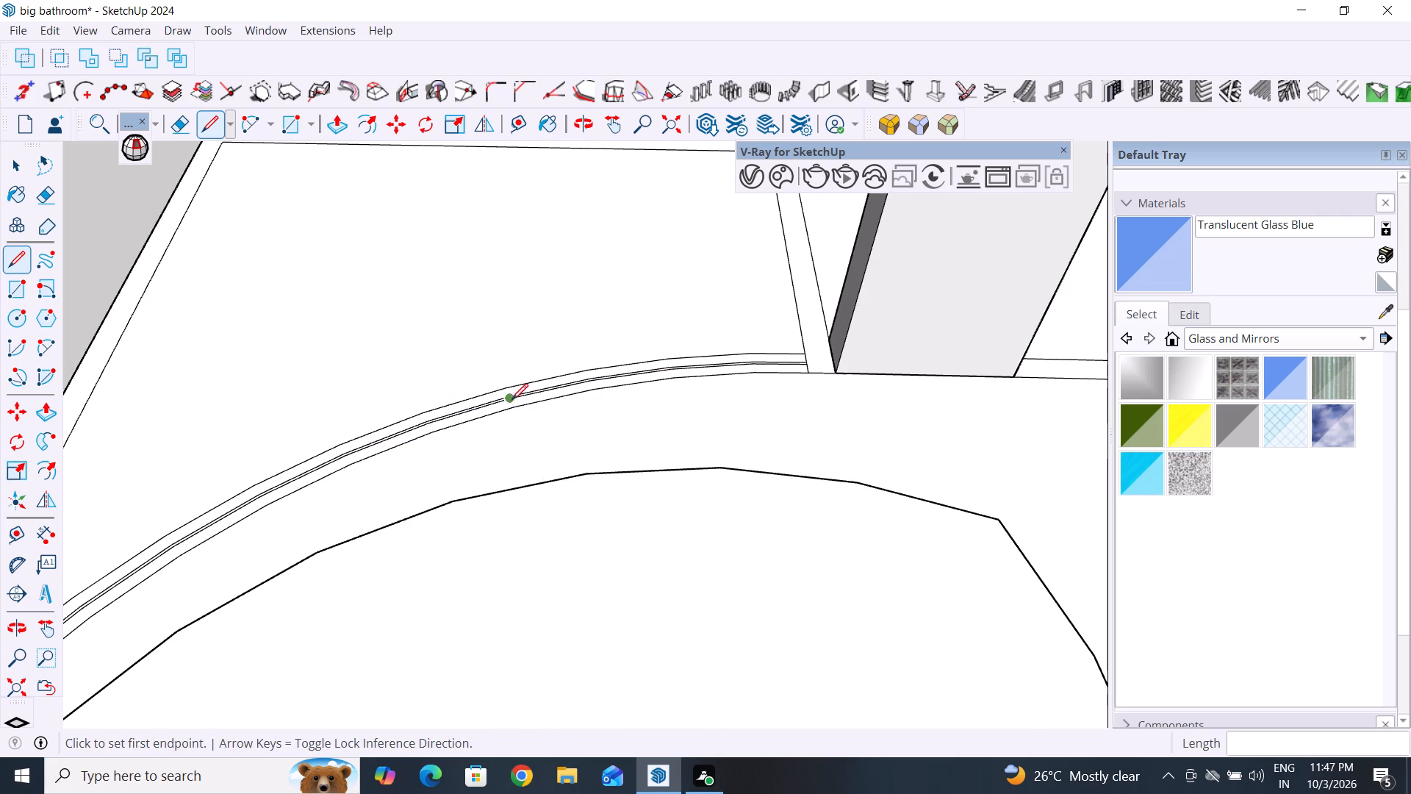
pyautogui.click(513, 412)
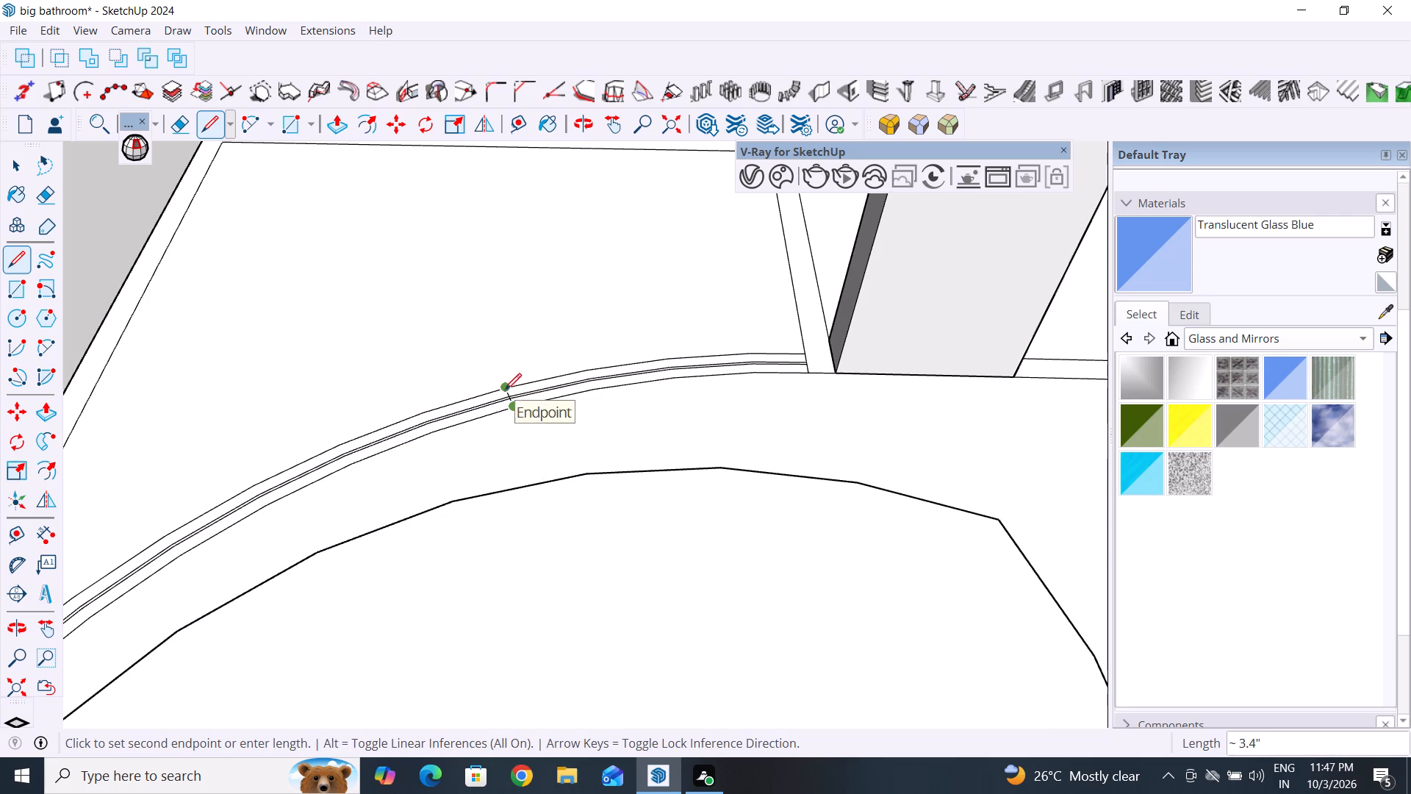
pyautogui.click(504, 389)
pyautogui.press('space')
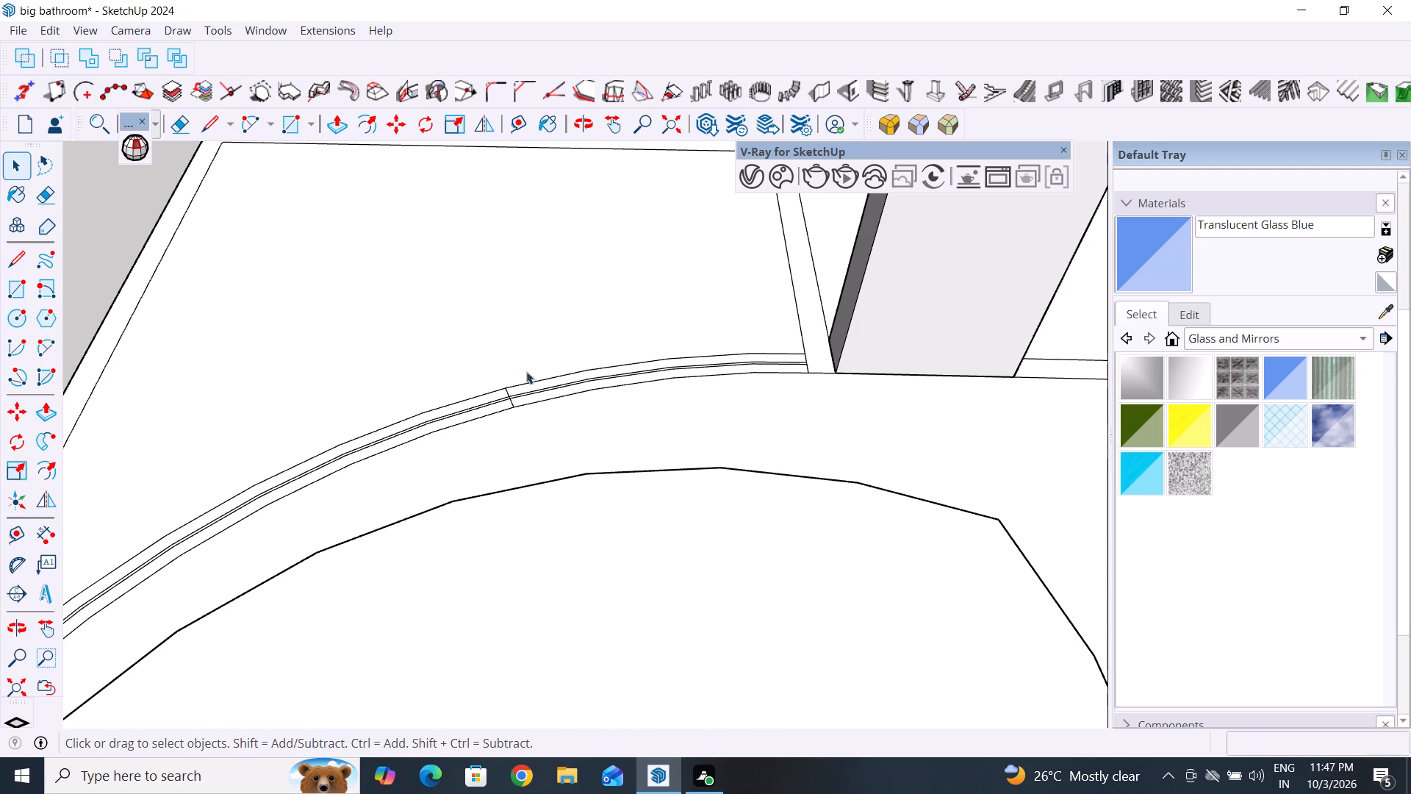
# Push/Pull the straight partition strip up 114.0" to the top of the arched wall.
pyautogui.scroll(-6, 526, 372)
pyautogui.moveTo(549, 420); pyautogui.dragTo(596, 449, button='middle')
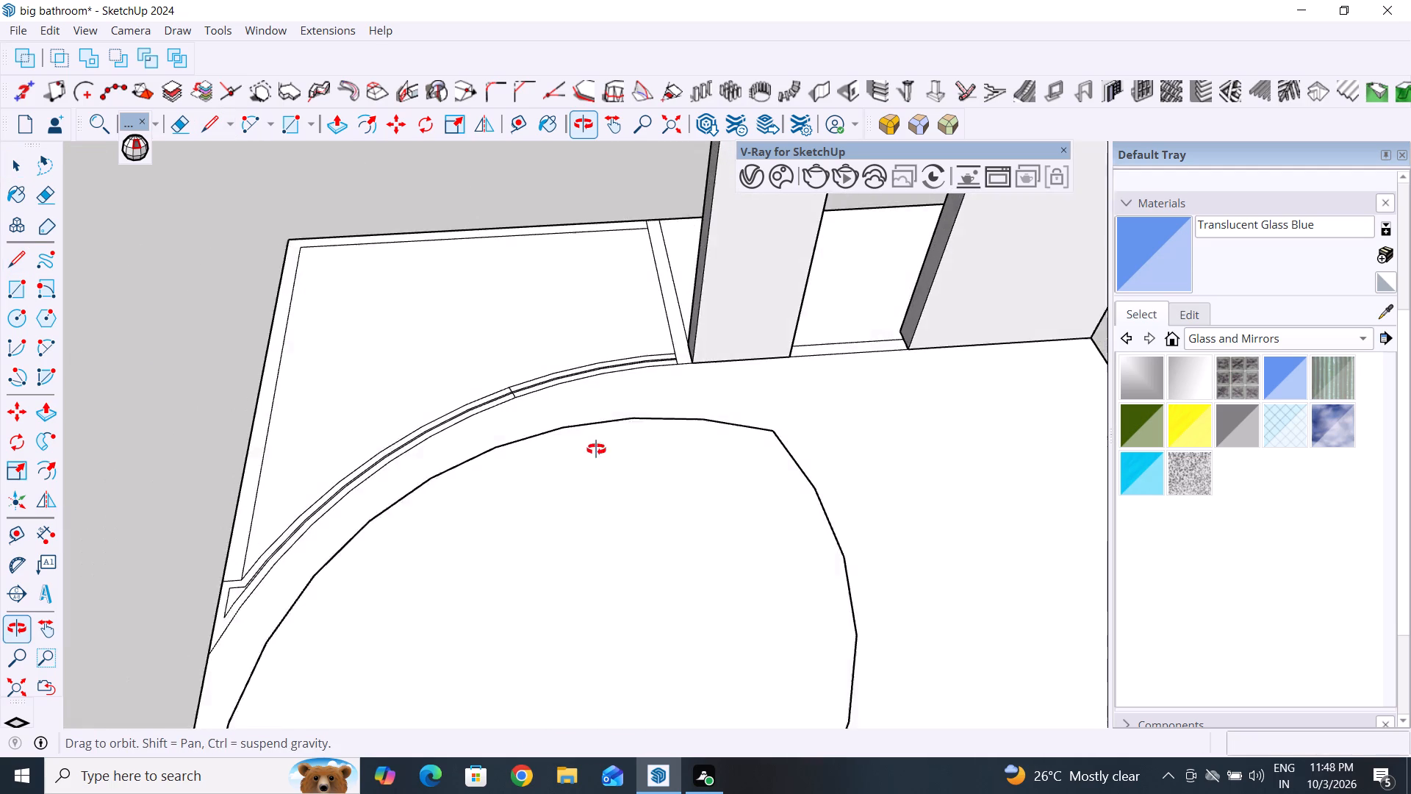
pyautogui.moveTo(596, 449); pyautogui.dragTo(596, 450, button='middle')
pyautogui.scroll(5, 520, 358)
pyautogui.moveTo(565, 433); pyautogui.dragTo(462, 426, button='middle')
pyautogui.scroll(-6, 816, 329)
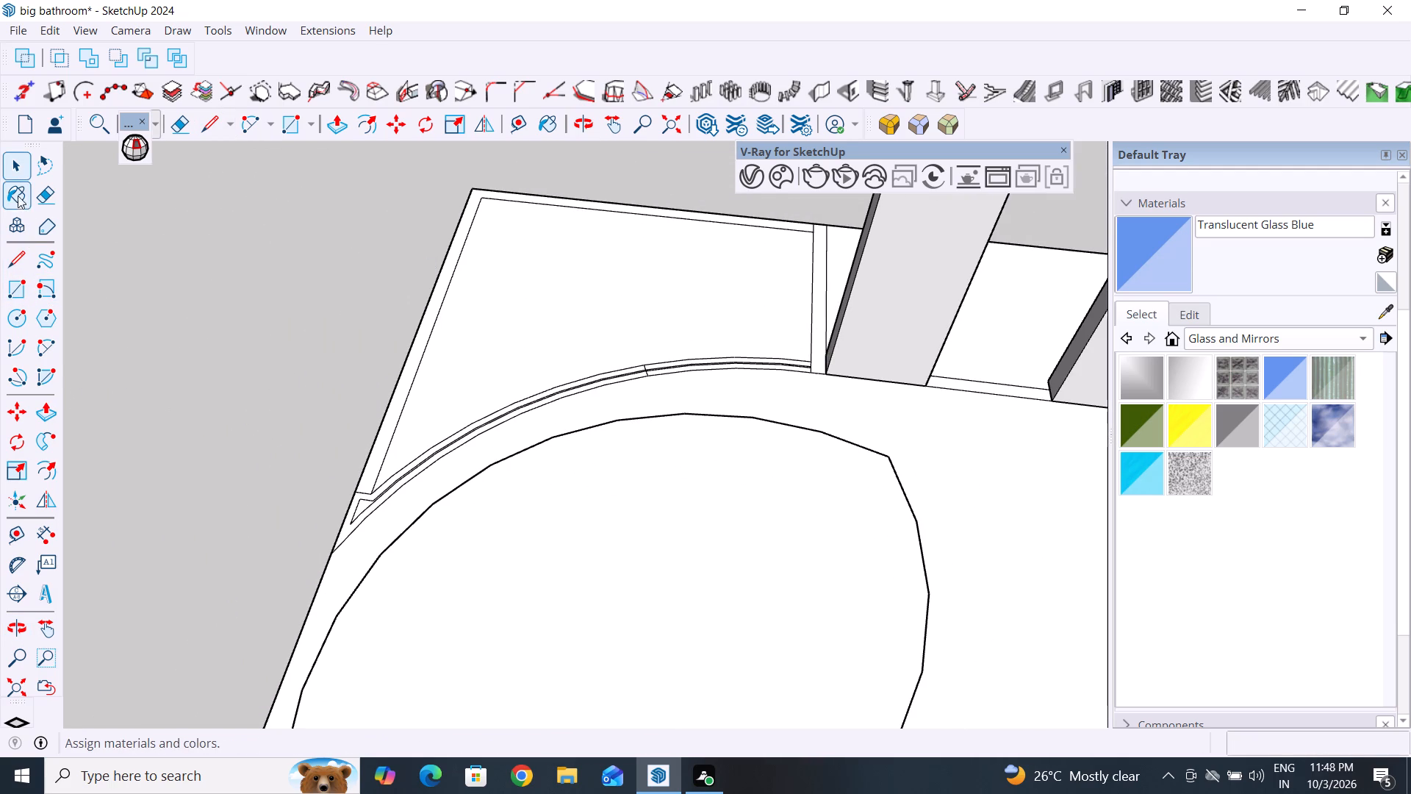
pyautogui.click(325, 137)
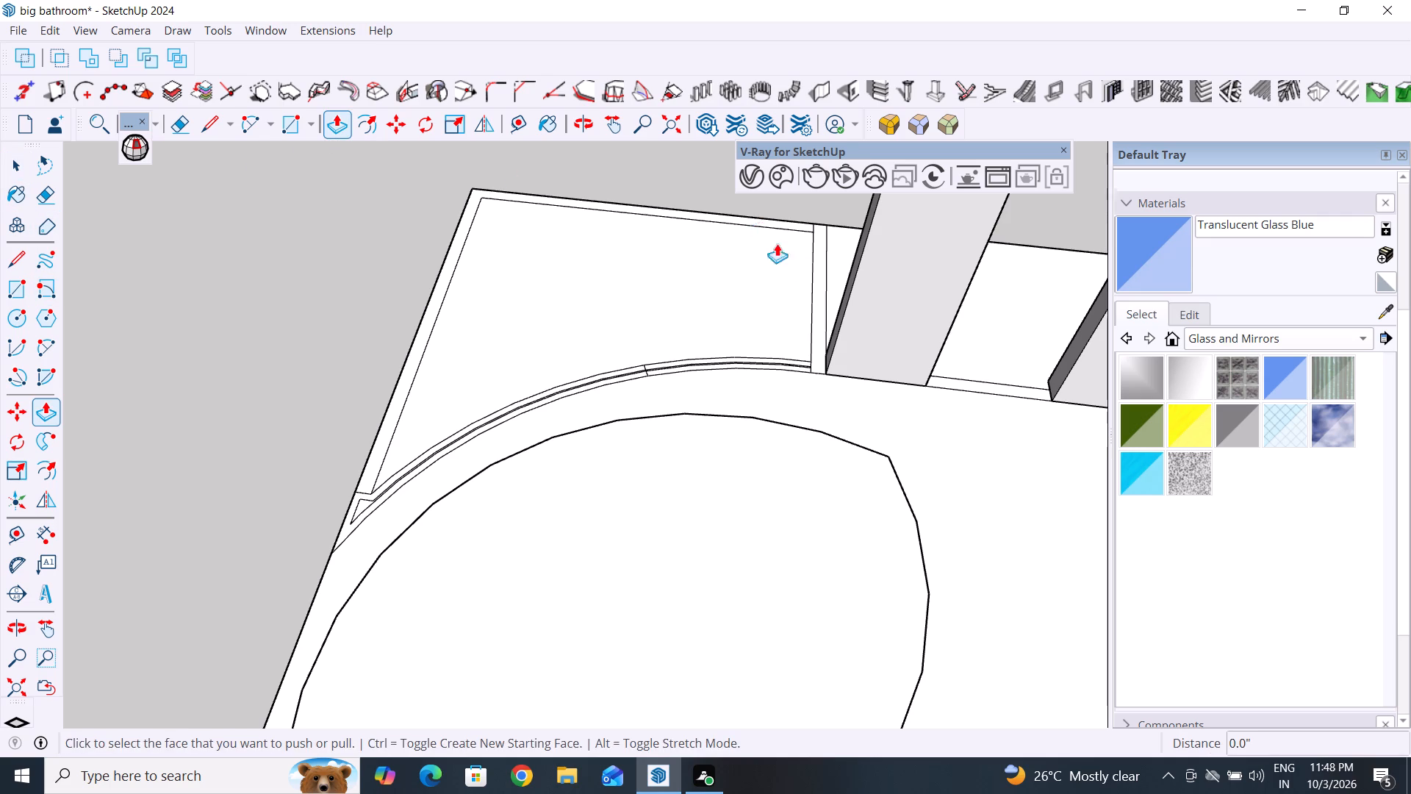
pyautogui.click(819, 334)
pyautogui.scroll(-7, 808, 338)
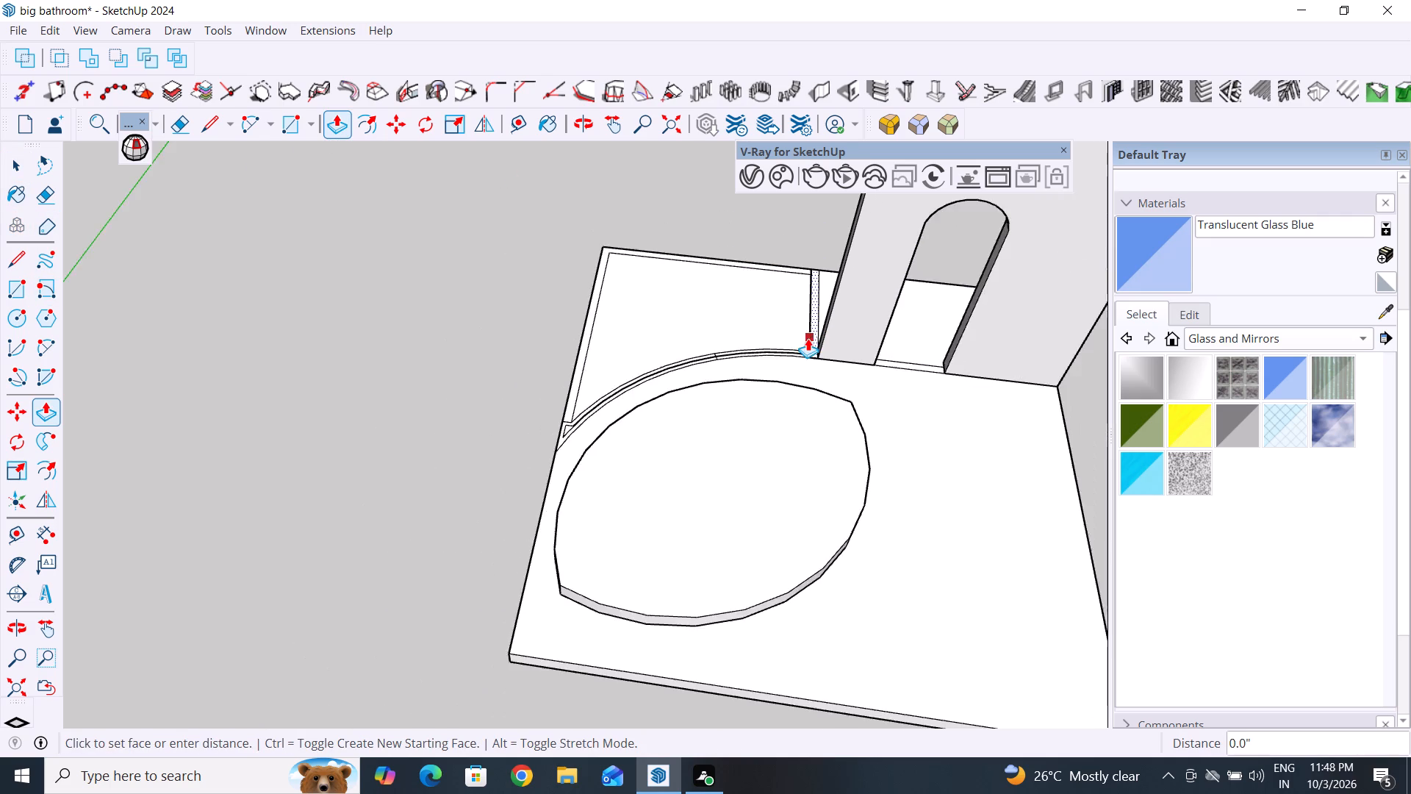
pyautogui.scroll(-7, 808, 338)
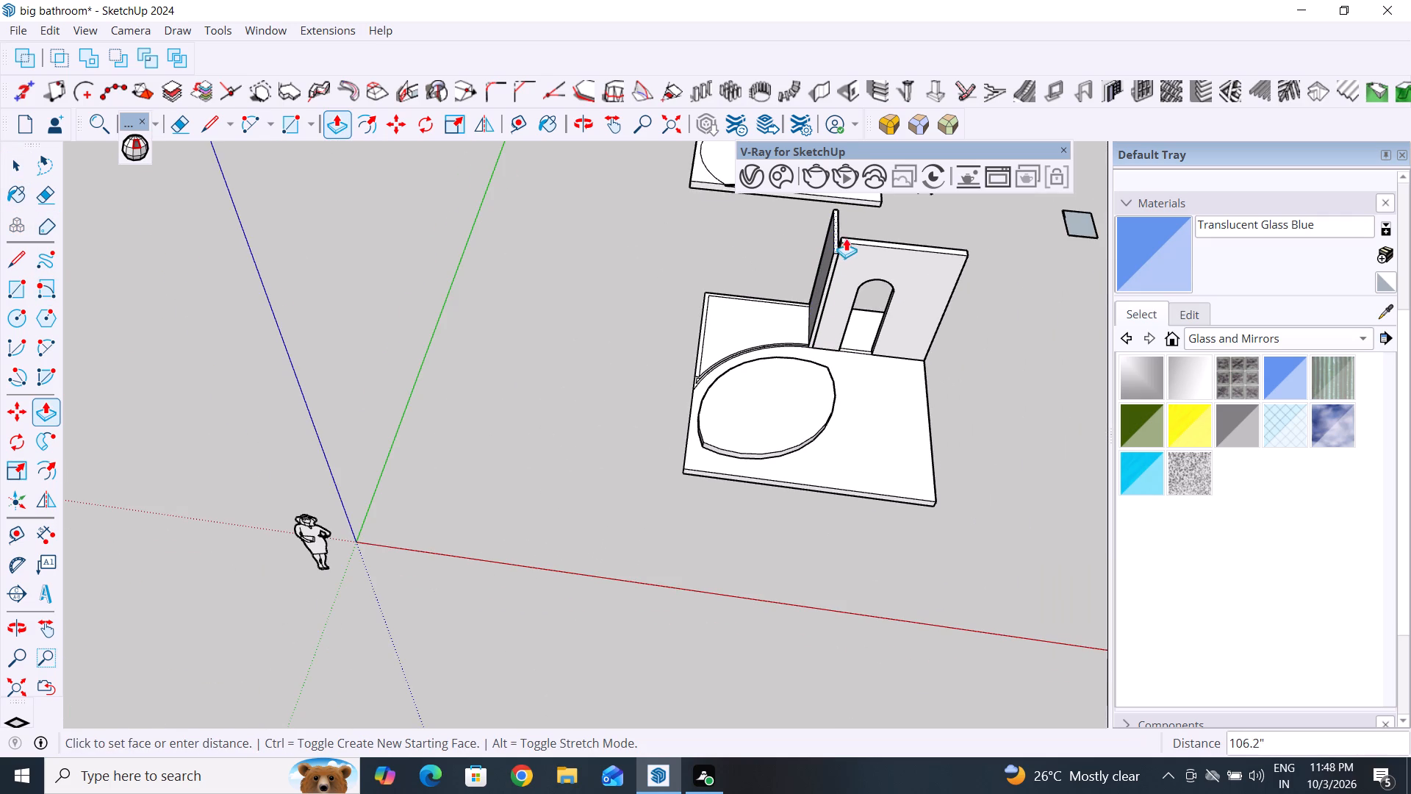
pyautogui.moveTo(846, 238); pyautogui.dragTo(484, 229, button='middle')
pyautogui.scroll(8, 788, 364)
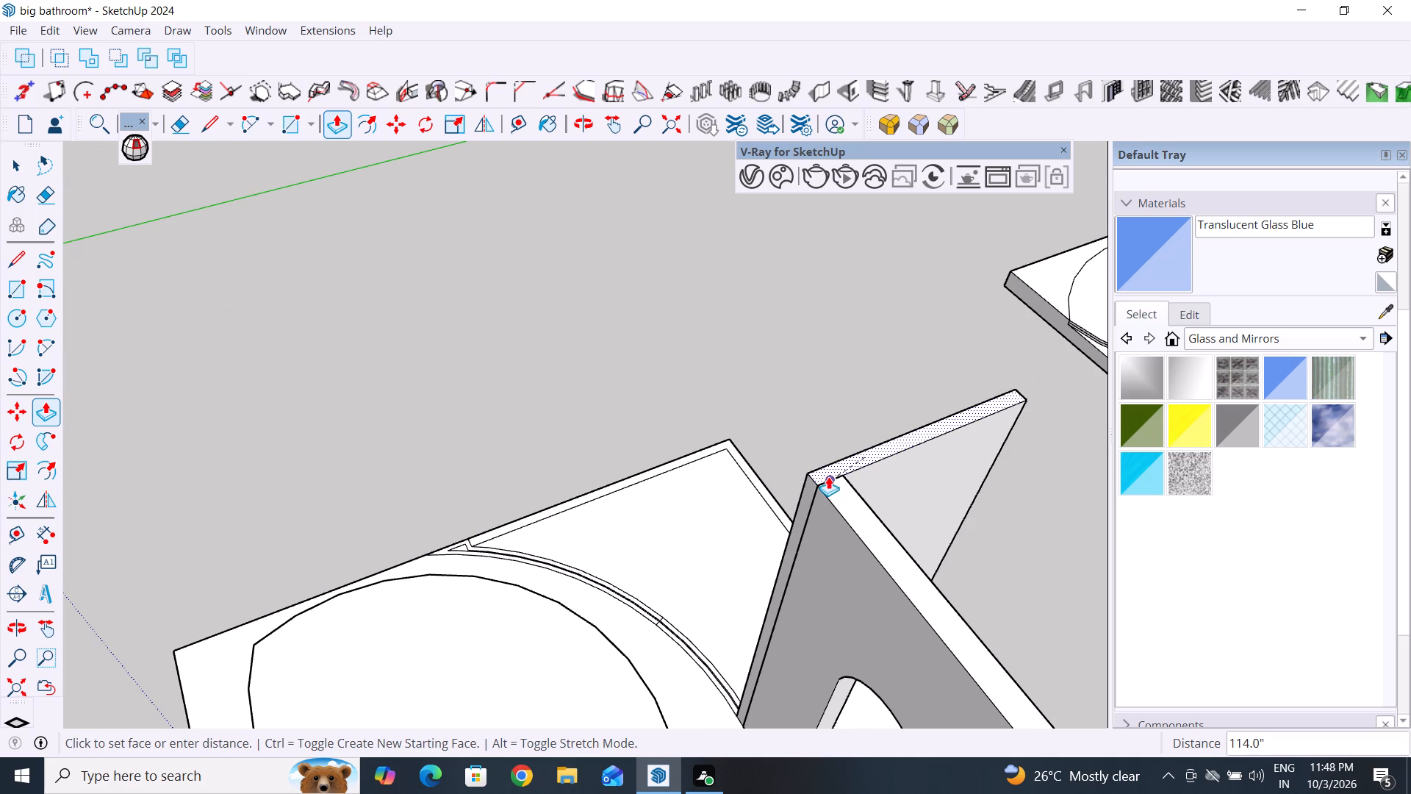
pyautogui.click(828, 476)
pyautogui.click(6, 163)
pyautogui.click(21, 174)
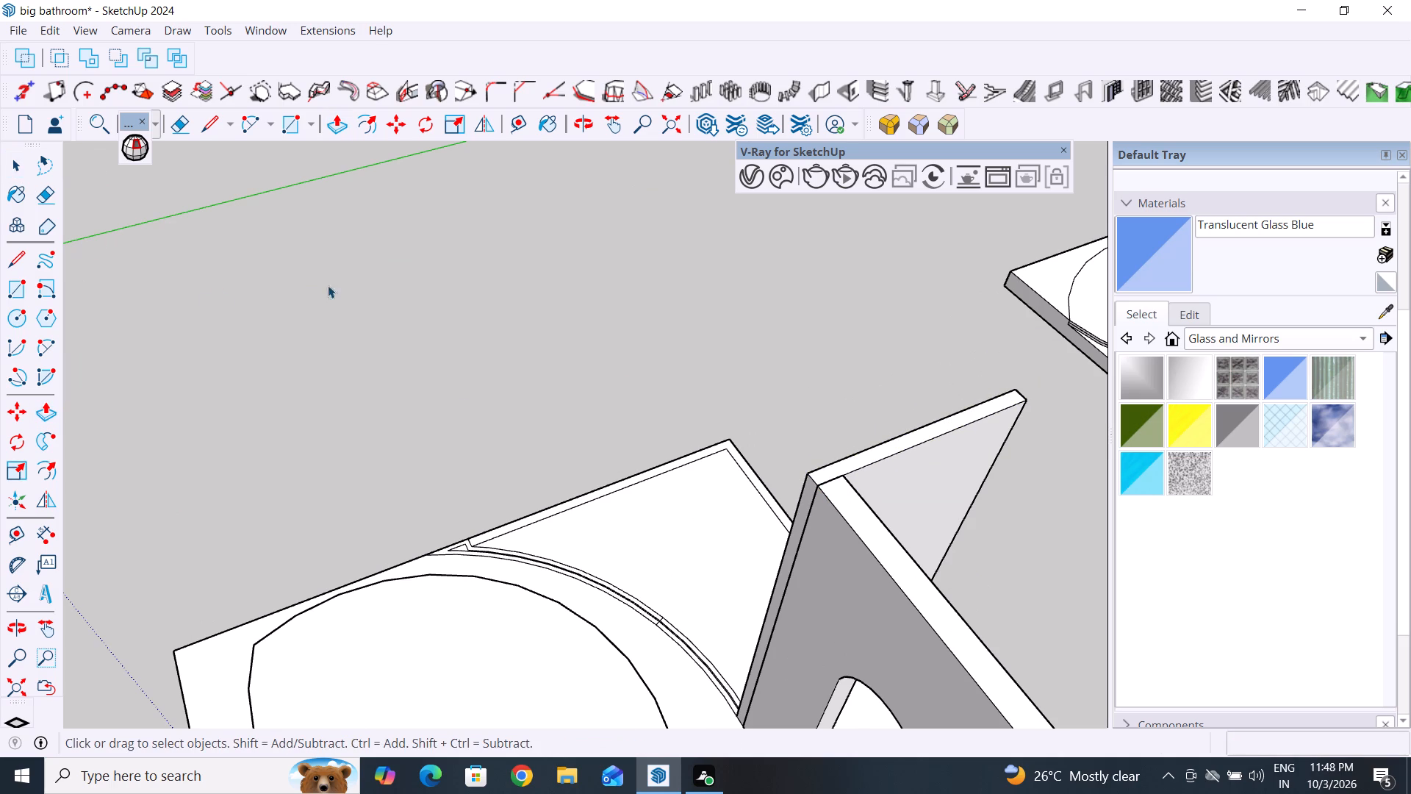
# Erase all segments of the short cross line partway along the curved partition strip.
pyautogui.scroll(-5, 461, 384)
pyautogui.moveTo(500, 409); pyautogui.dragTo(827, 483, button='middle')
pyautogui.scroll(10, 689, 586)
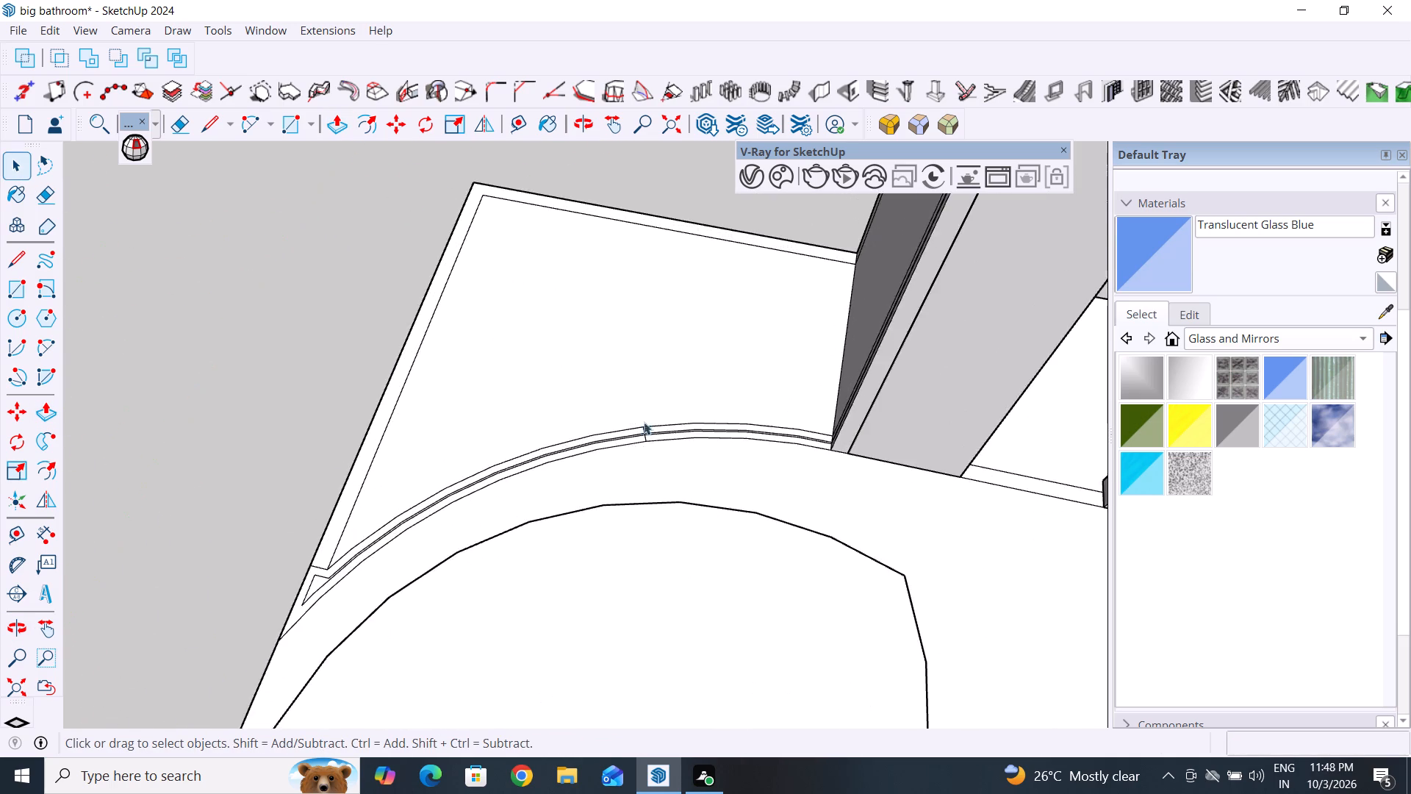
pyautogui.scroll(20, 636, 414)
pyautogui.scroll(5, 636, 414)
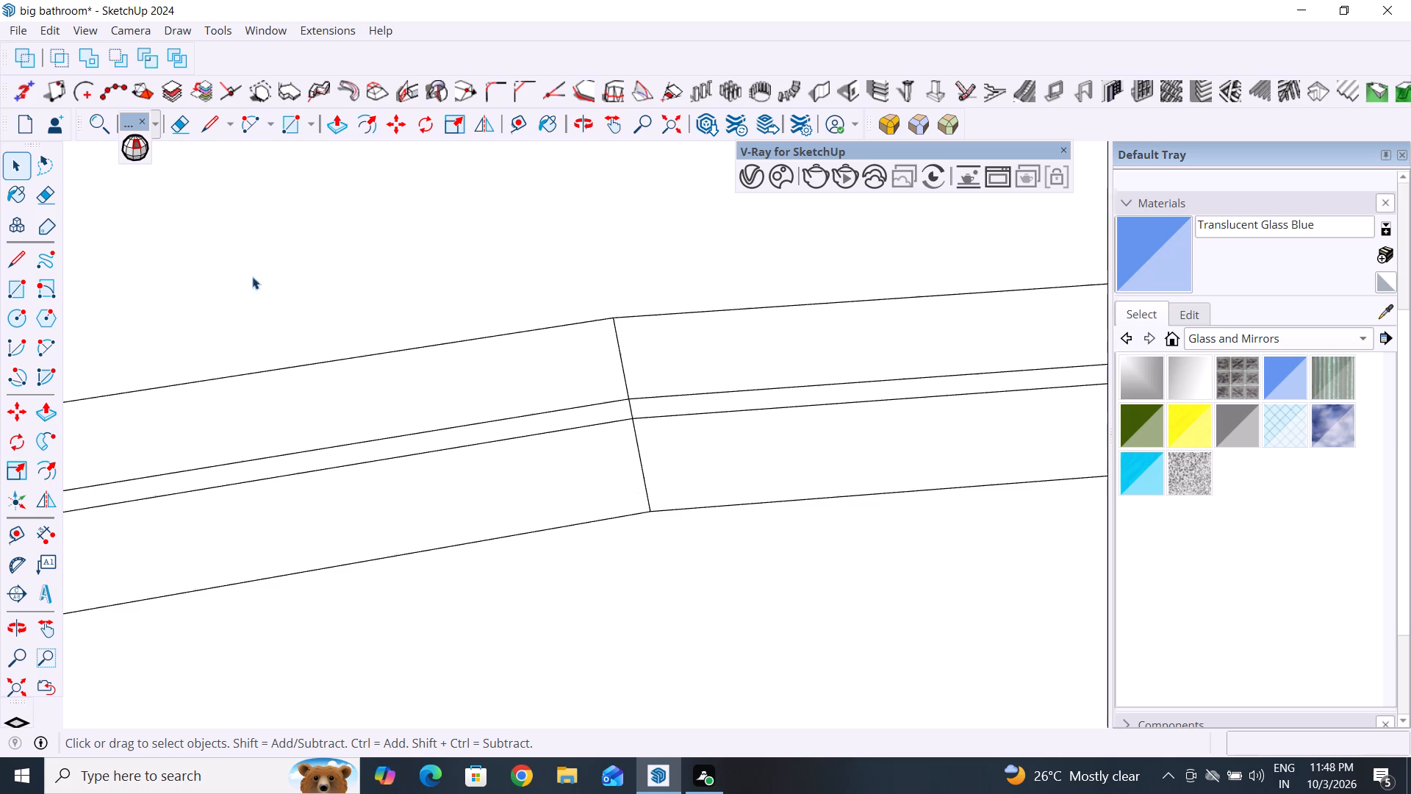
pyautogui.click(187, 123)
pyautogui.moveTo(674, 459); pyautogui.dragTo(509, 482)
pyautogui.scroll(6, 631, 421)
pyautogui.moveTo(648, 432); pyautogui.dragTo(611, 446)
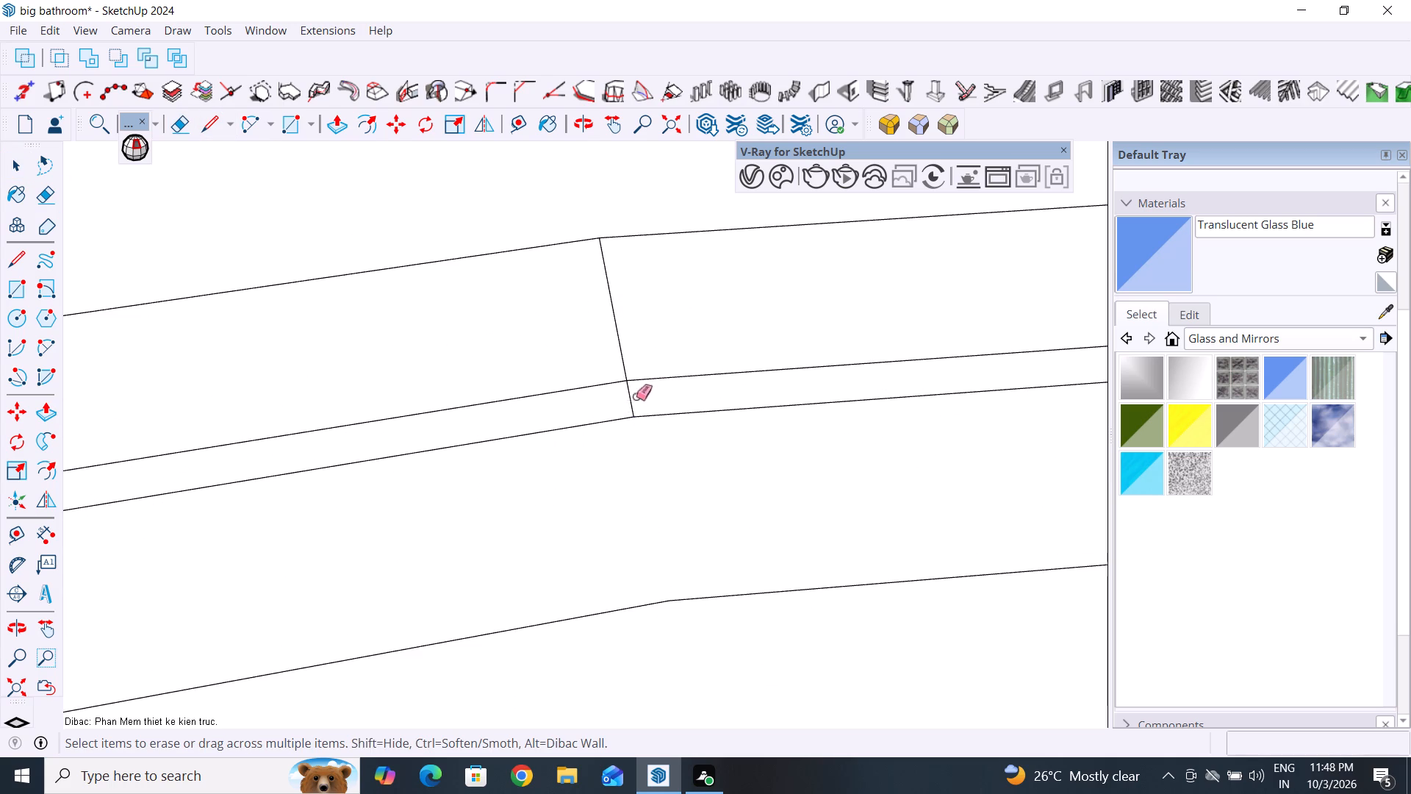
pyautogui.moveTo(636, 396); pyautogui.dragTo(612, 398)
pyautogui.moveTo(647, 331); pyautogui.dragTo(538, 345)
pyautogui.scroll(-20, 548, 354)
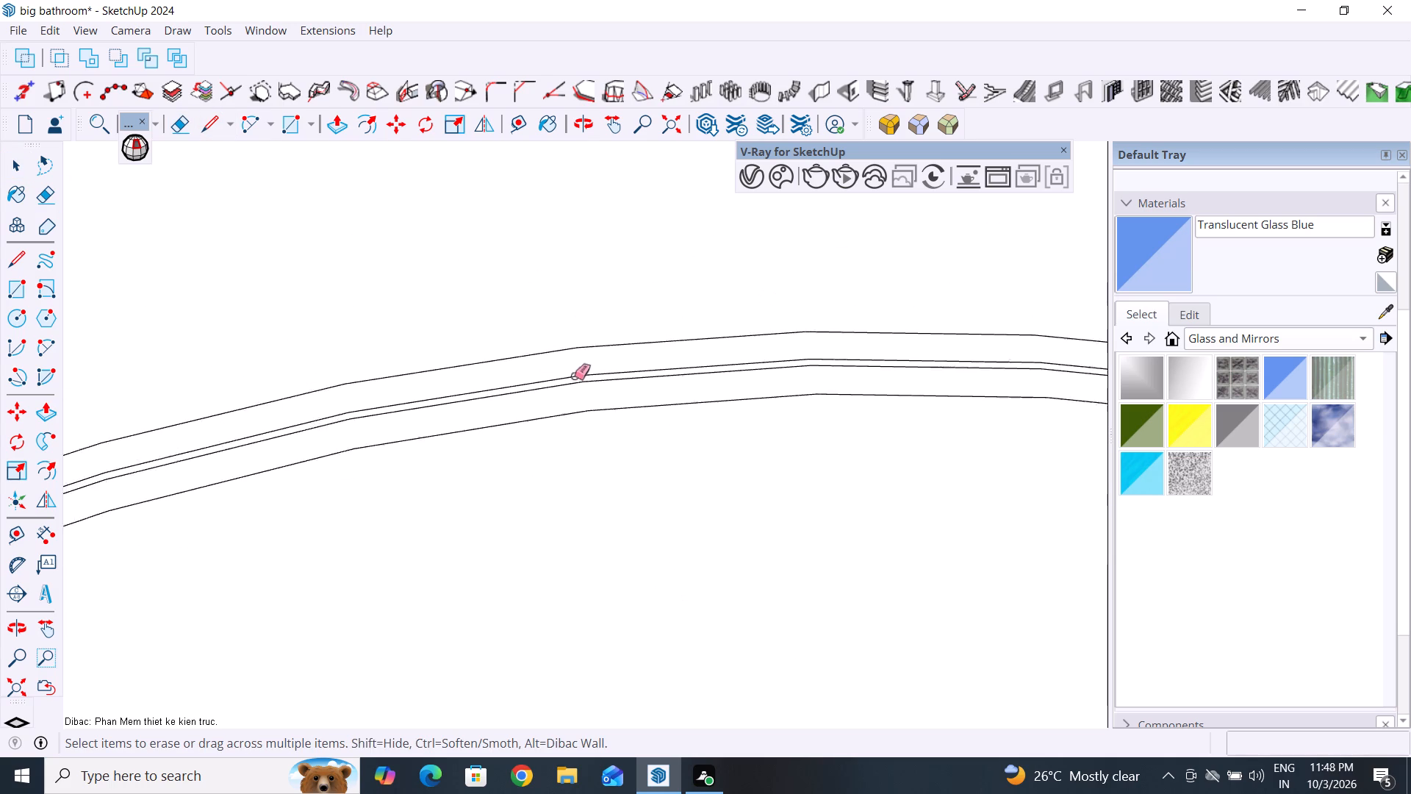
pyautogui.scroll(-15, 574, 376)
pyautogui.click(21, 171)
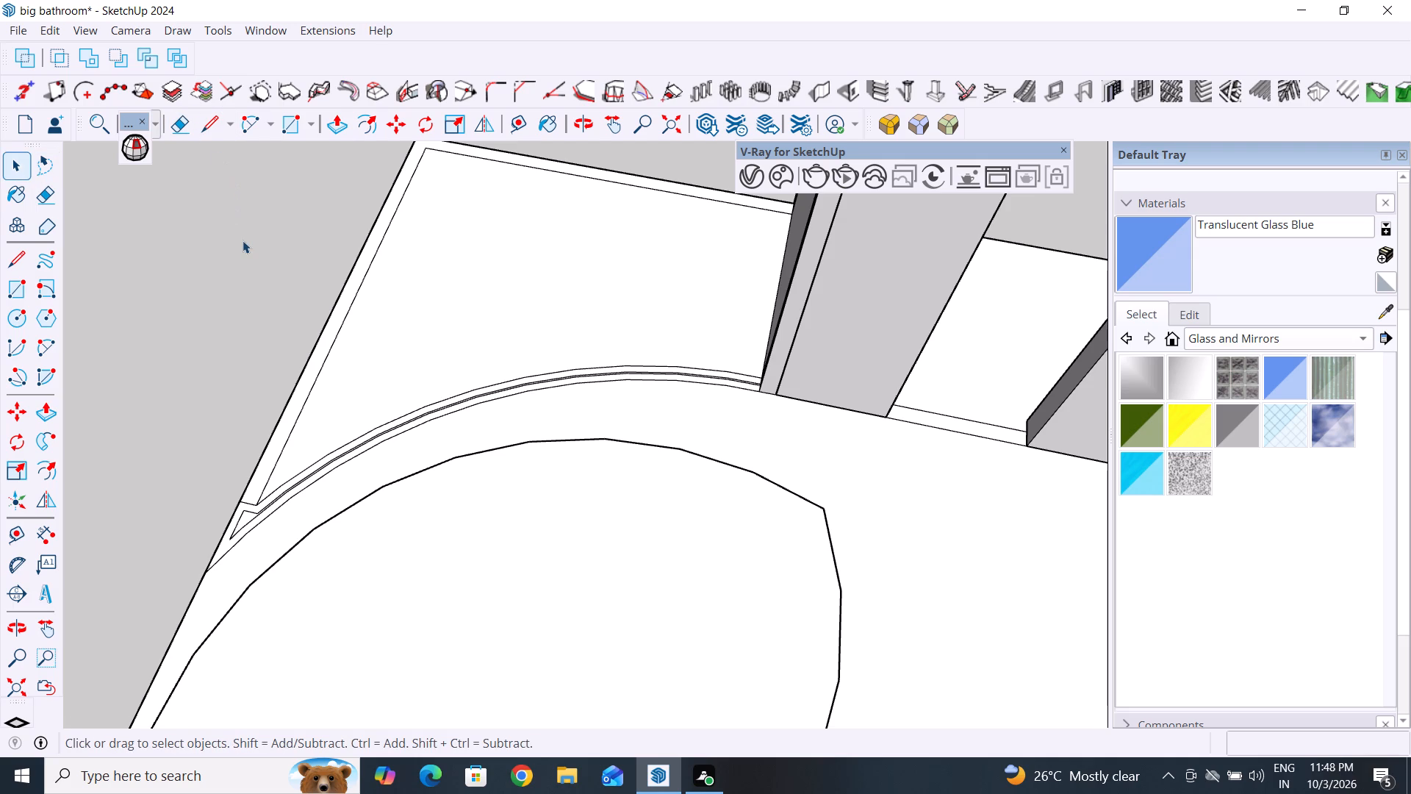
# Draw a line about 0.3" long across the narrow gap between the two closely spaced middle lines of the curved strip.
pyautogui.scroll(4, 569, 378)
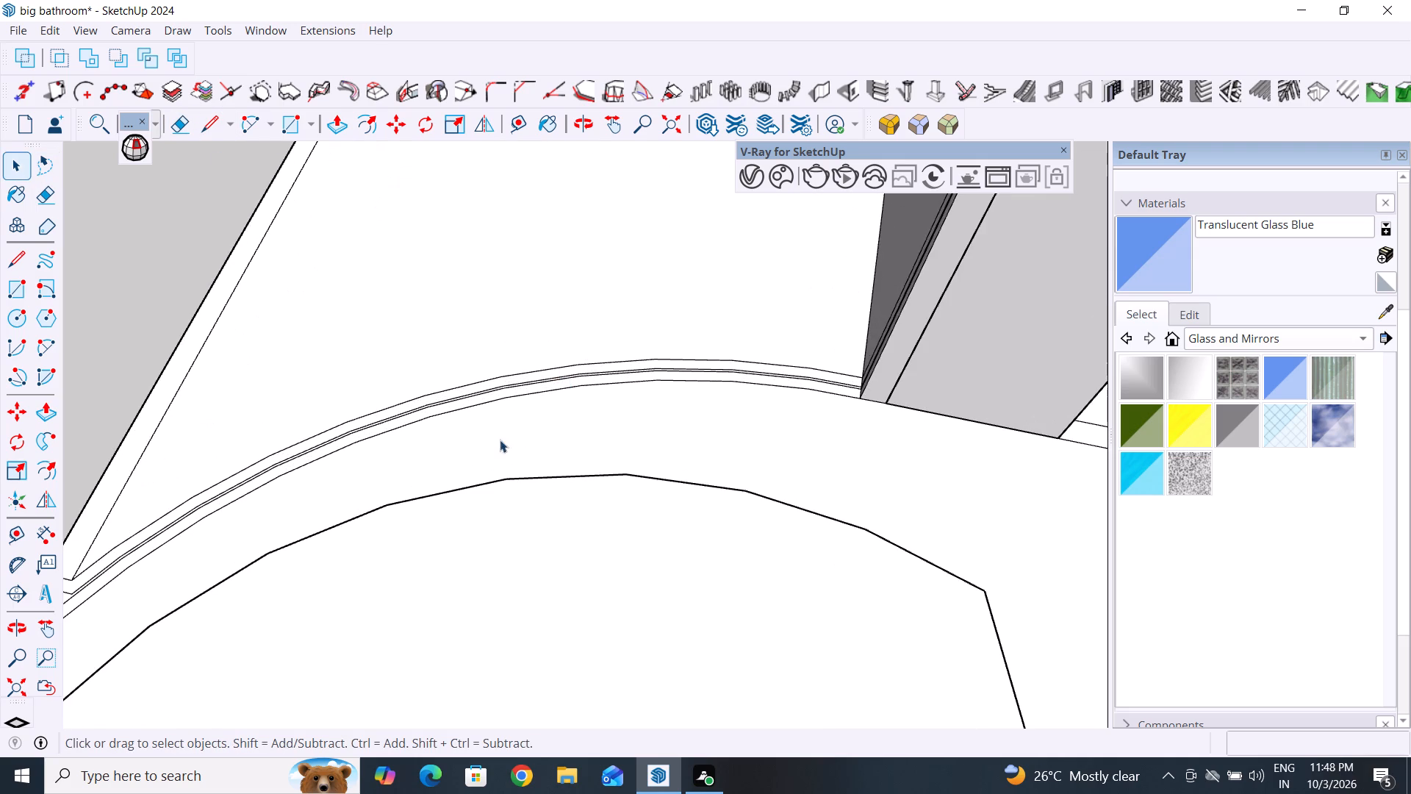
pyautogui.scroll(-4, 476, 479)
pyautogui.moveTo(508, 481); pyautogui.dragTo(409, 336, button='middle')
pyautogui.scroll(4, 509, 351)
pyautogui.moveTo(500, 483); pyautogui.dragTo(535, 506, button='middle')
pyautogui.scroll(3, 518, 475)
pyautogui.moveTo(480, 484); pyautogui.dragTo(606, 498, button='middle')
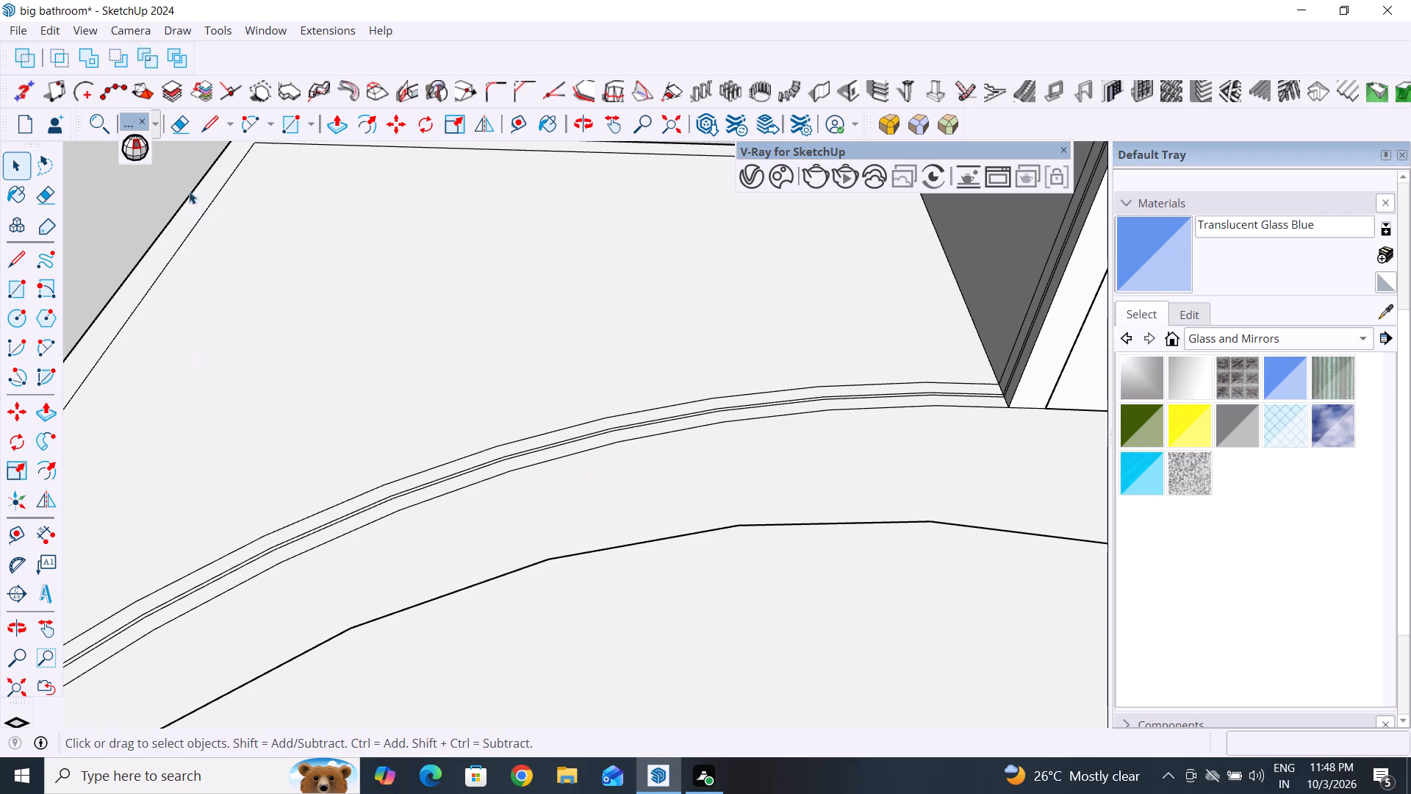
pyautogui.click(215, 121)
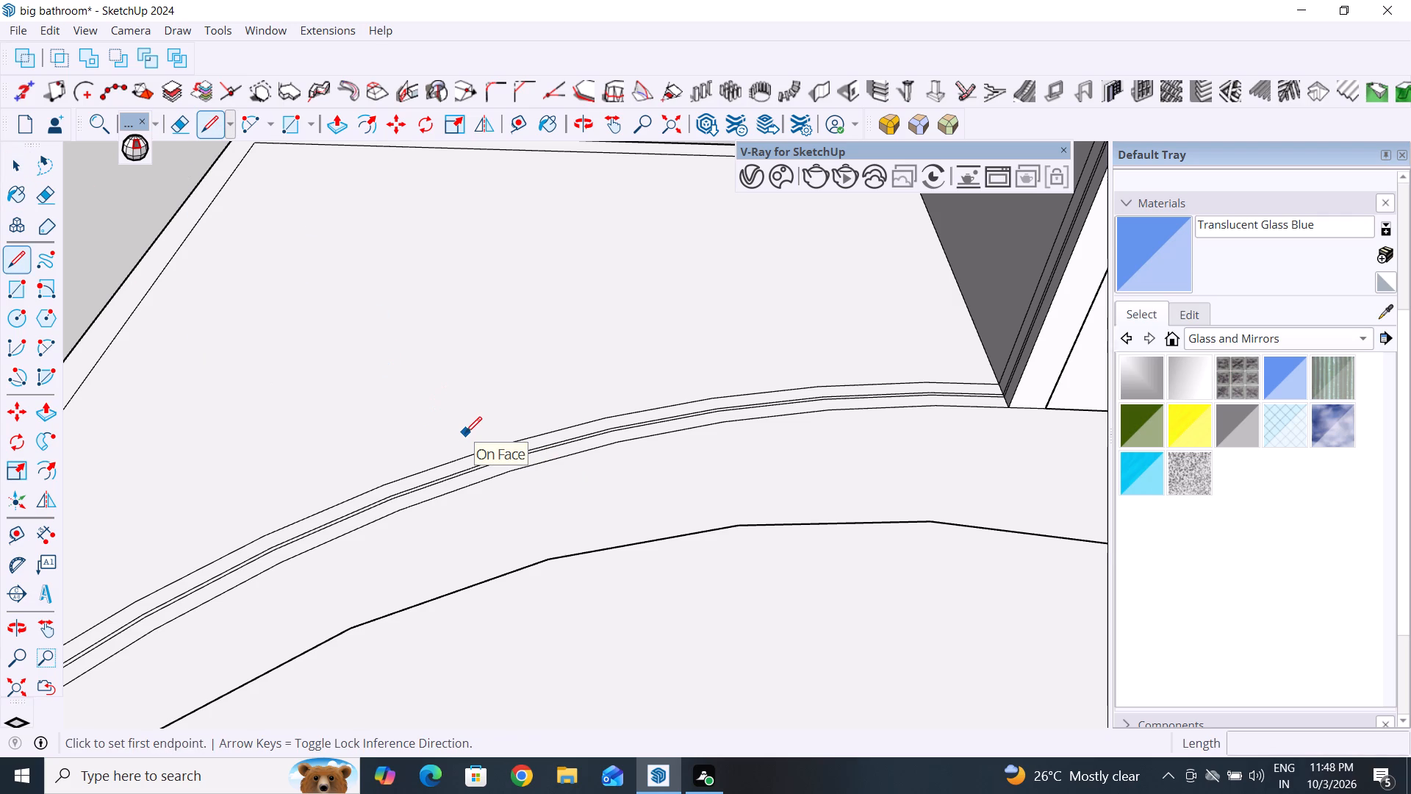
pyautogui.scroll(4, 587, 433)
pyautogui.scroll(-7, 552, 493)
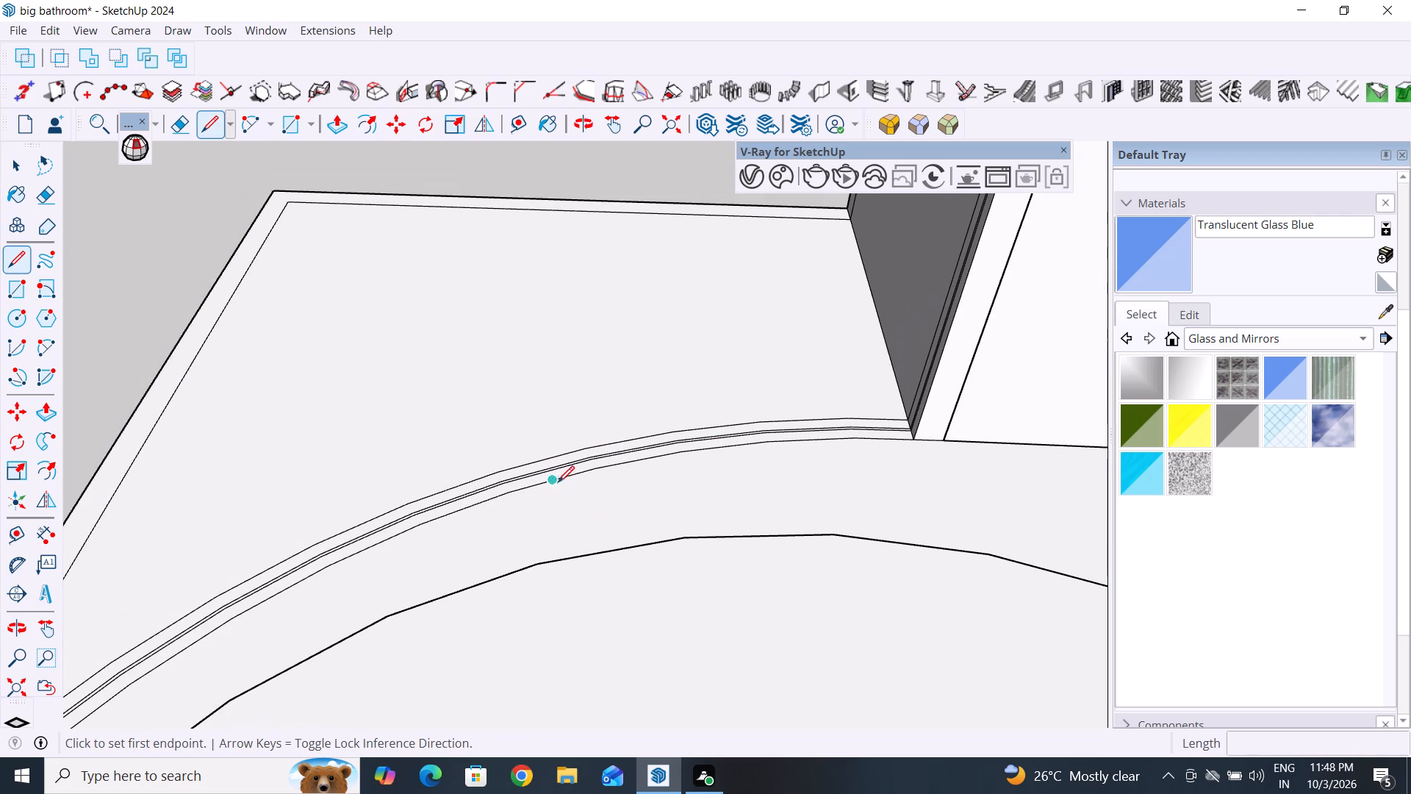
pyautogui.scroll(12, 556, 468)
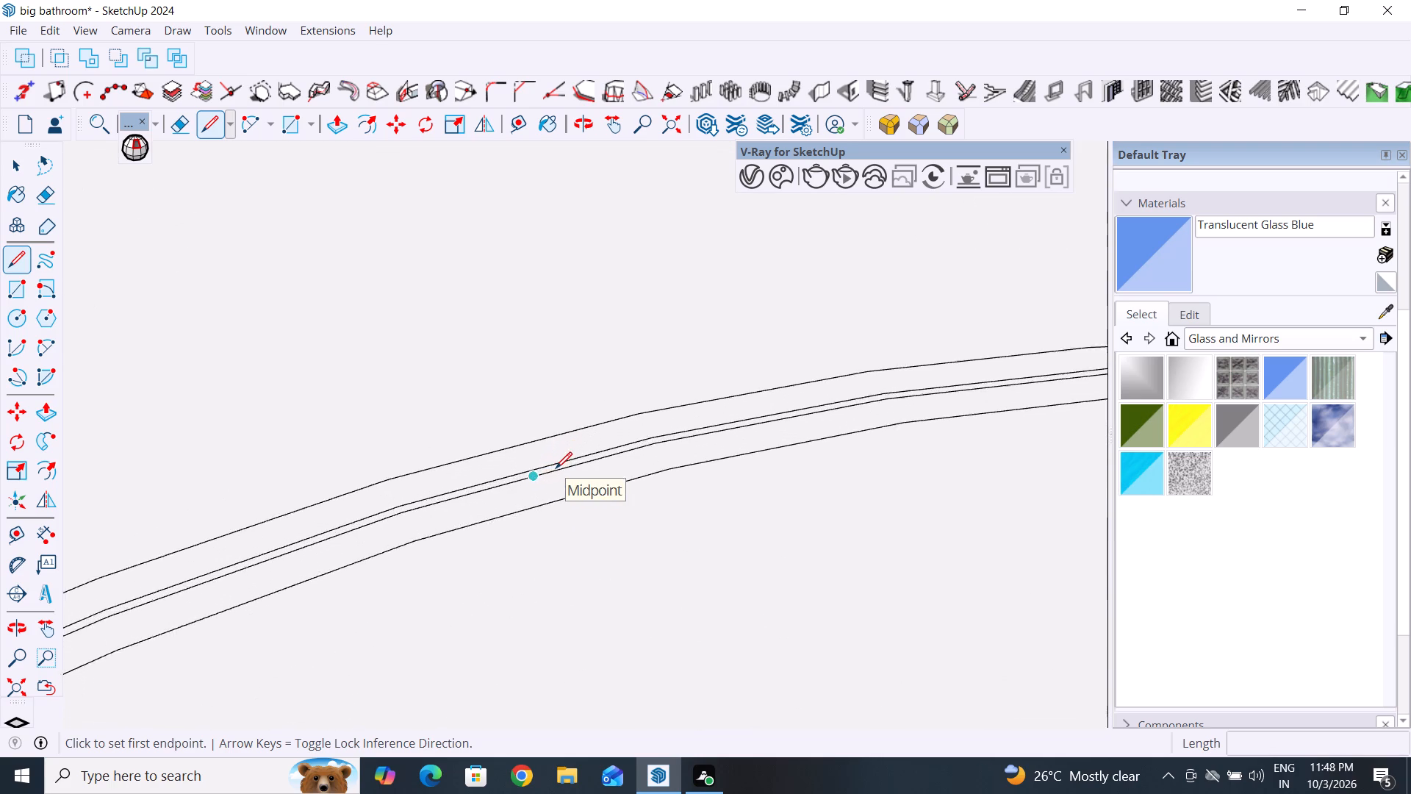
pyautogui.scroll(2, 556, 468)
pyautogui.click(508, 487)
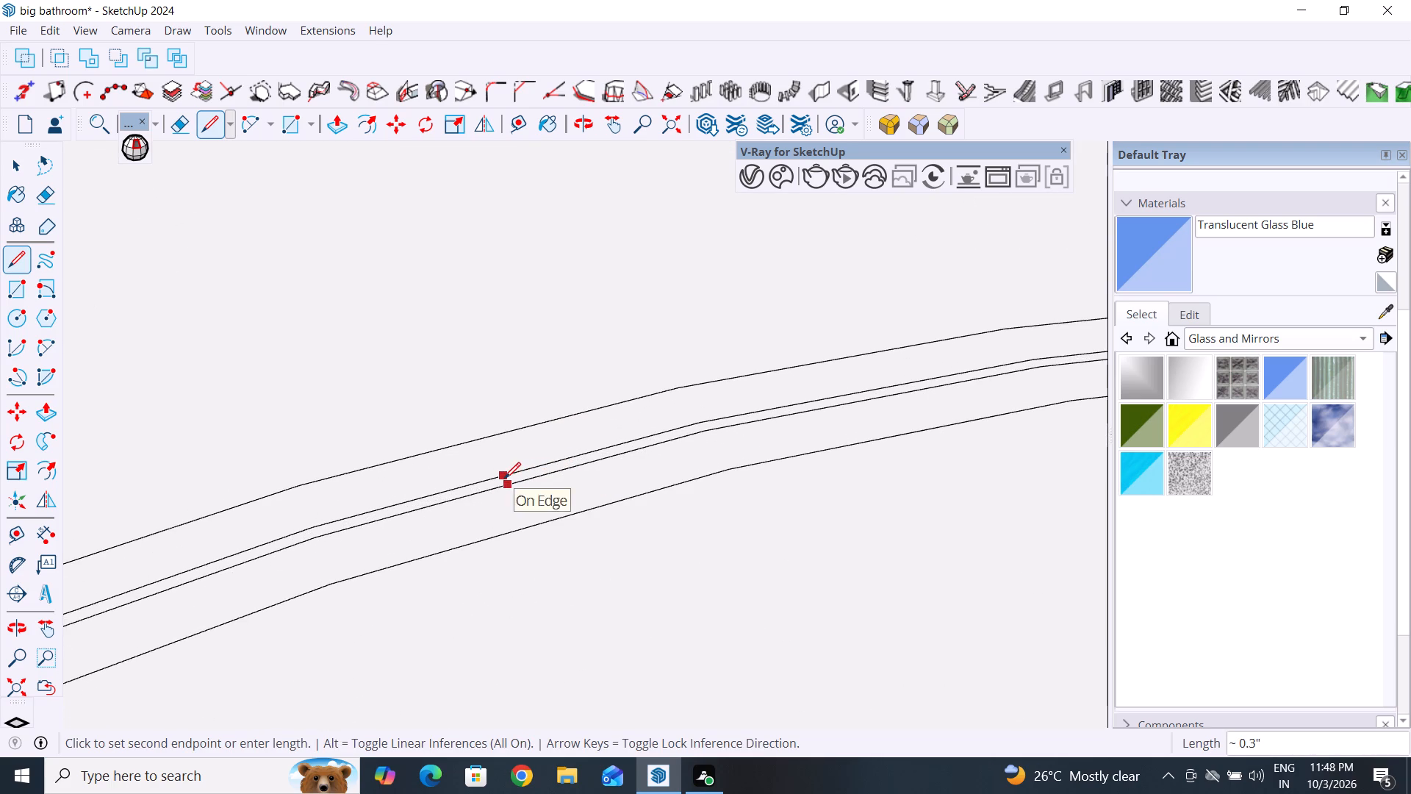
pyautogui.click(504, 479)
pyautogui.click(11, 160)
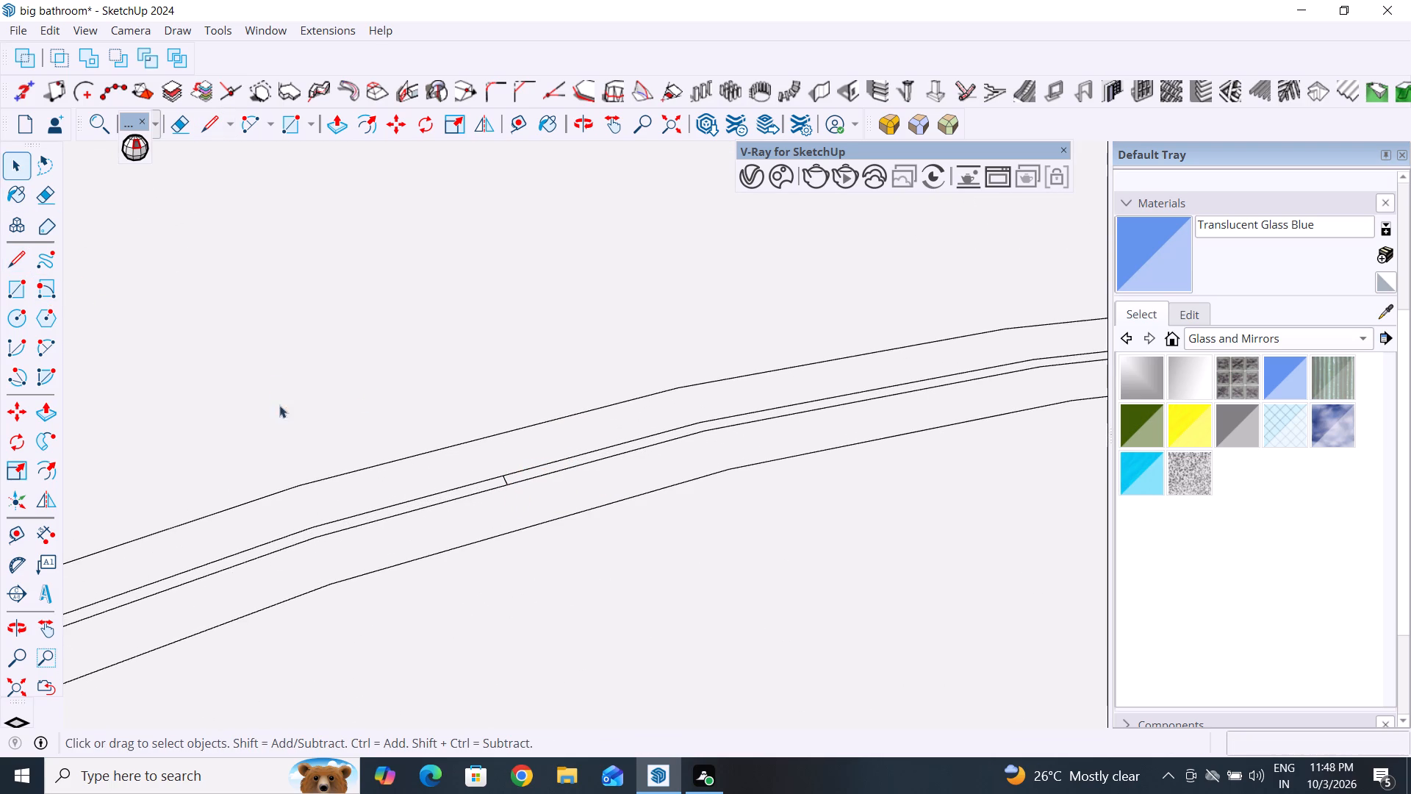
# Draw a second line about 0.3" long across the same narrow gap, close beside and parallel to the first cross line.
pyautogui.scroll(-16, 449, 546)
pyautogui.scroll(11, 445, 548)
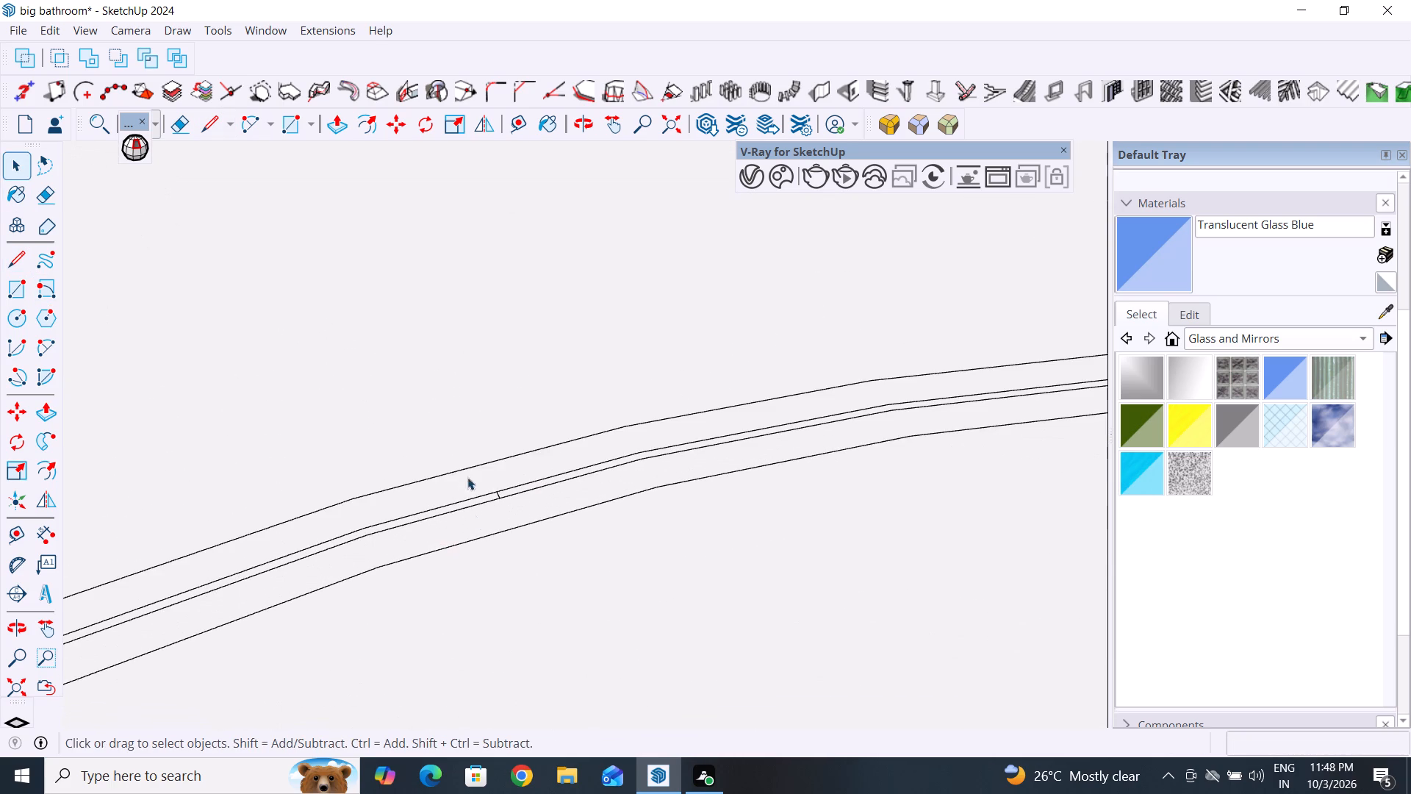
pyautogui.scroll(10, 450, 462)
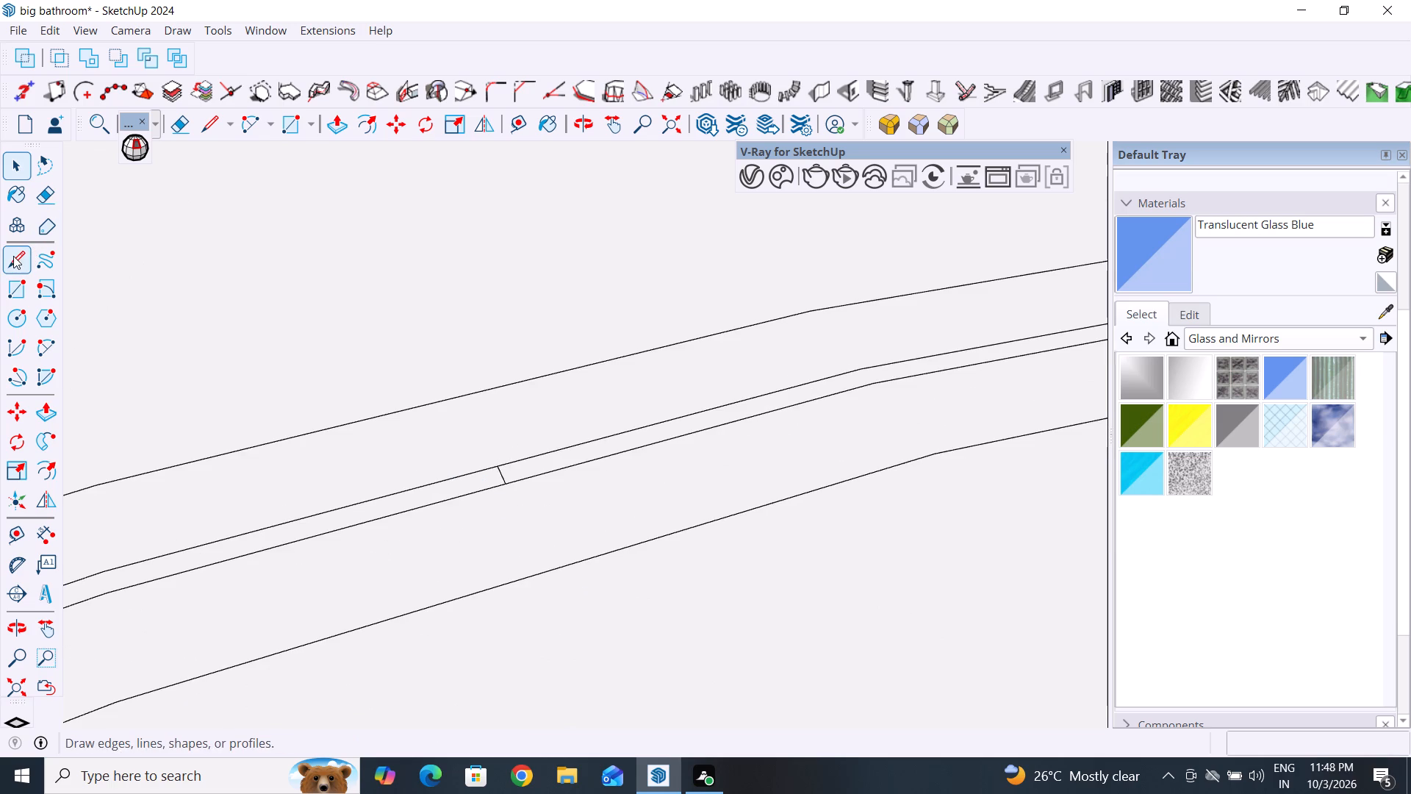
pyautogui.click(13, 256)
pyautogui.scroll(5, 448, 490)
pyautogui.click(489, 498)
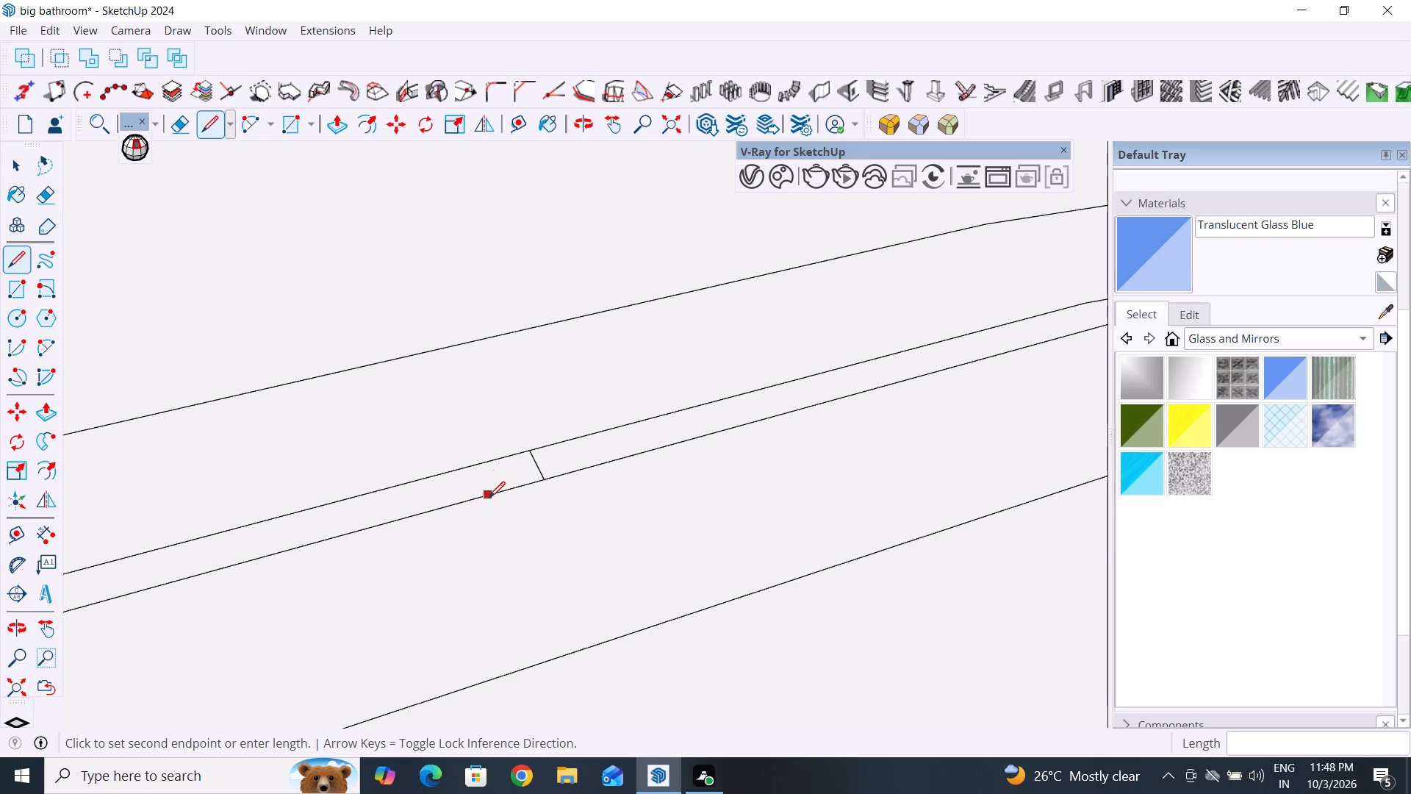
pyautogui.click(470, 472)
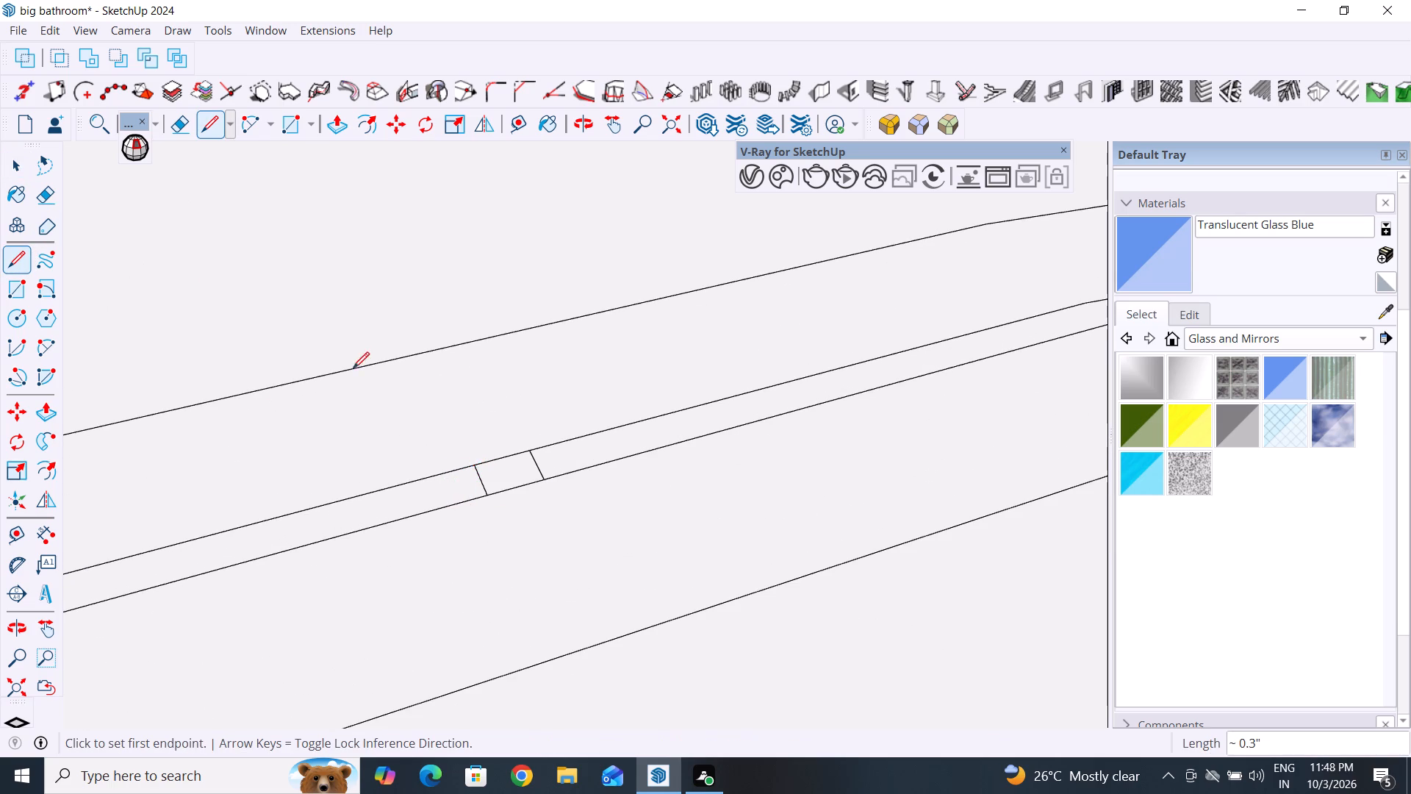
pyautogui.click(12, 162)
# Push/Pull the narrow middle band of the curved strip, between the cross lines and the straight partition wall, up 101.5".
pyautogui.scroll(-13, 365, 494)
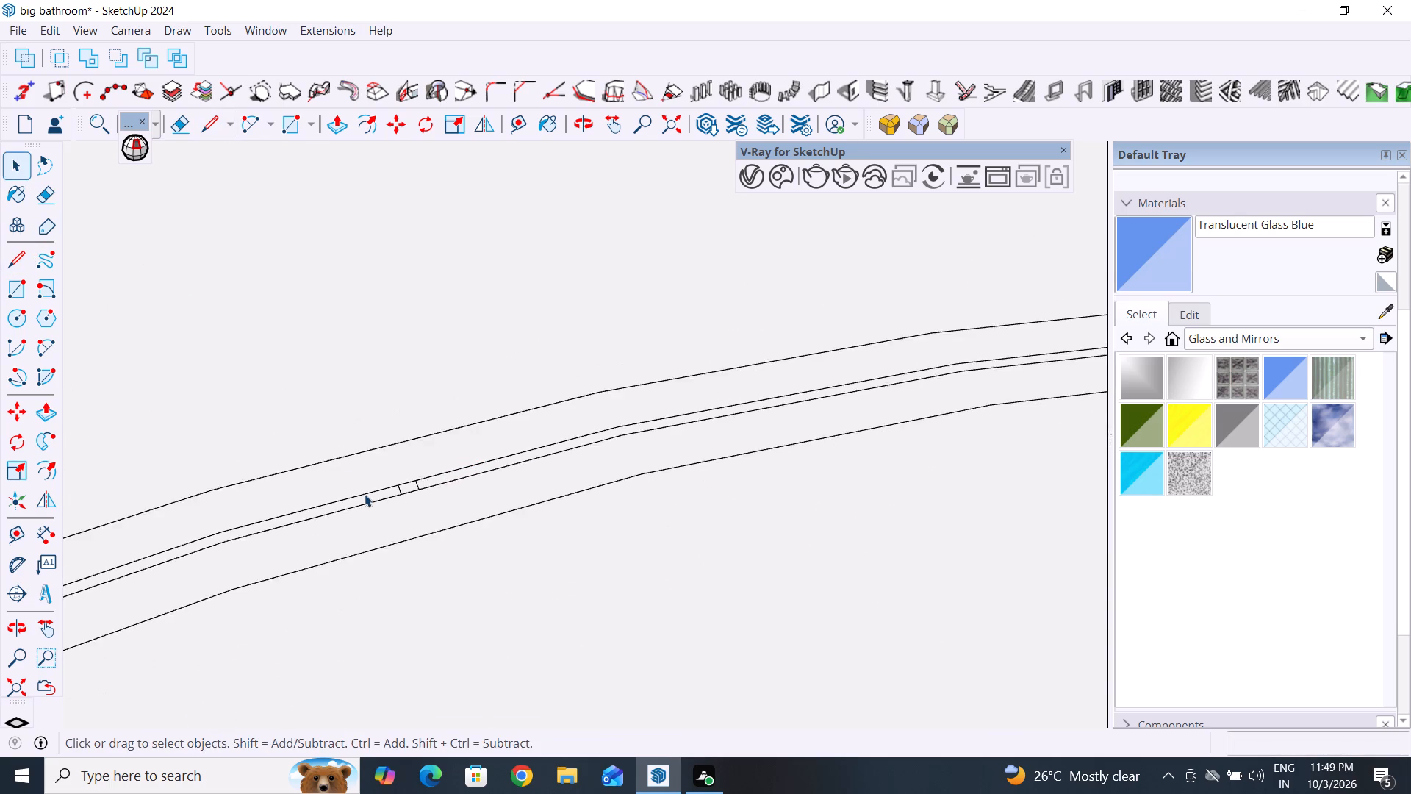
pyautogui.scroll(-19, 365, 494)
pyautogui.scroll(-4, 495, 466)
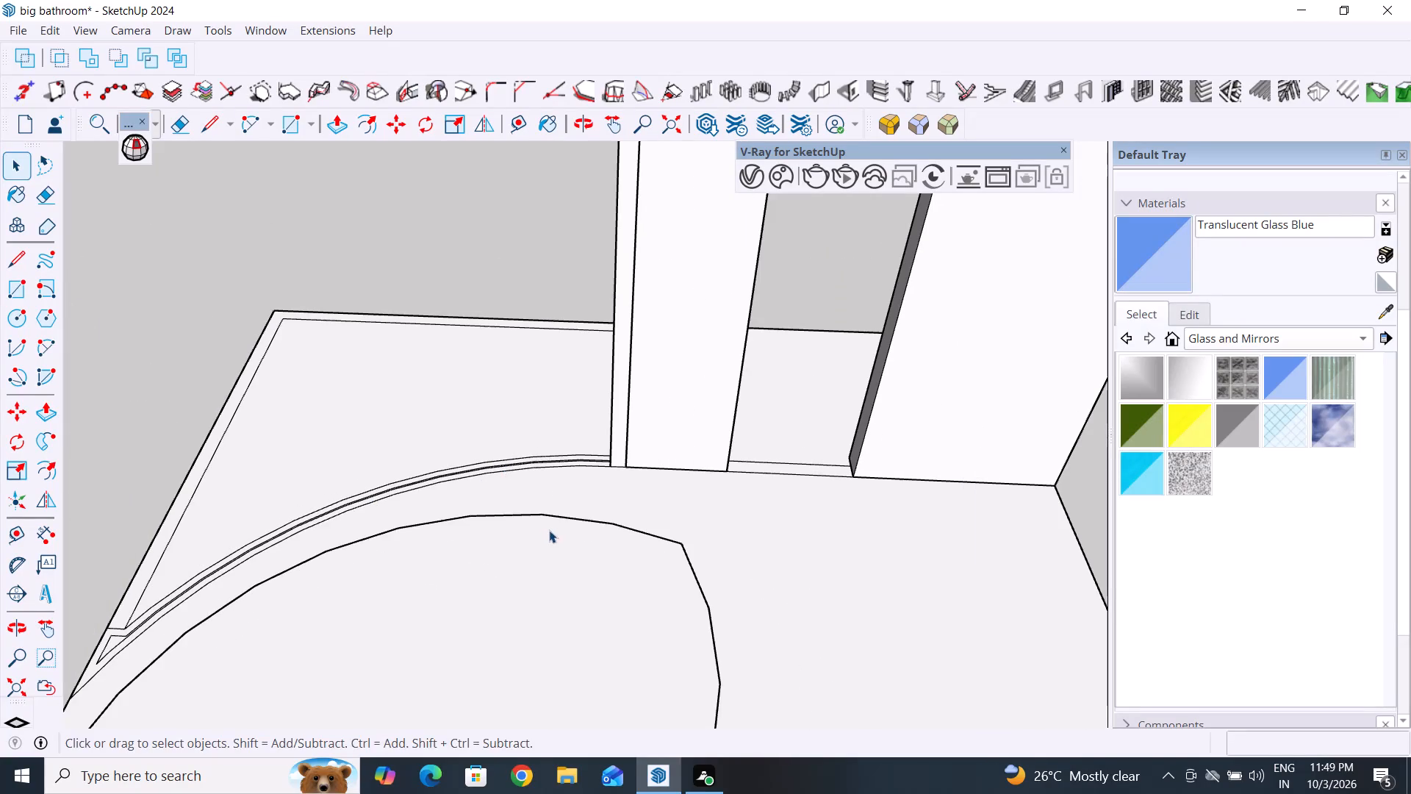
pyautogui.middleClick(542, 533)
pyautogui.scroll(-4, 640, 434)
pyautogui.scroll(4, 461, 527)
pyautogui.scroll(2, 326, 490)
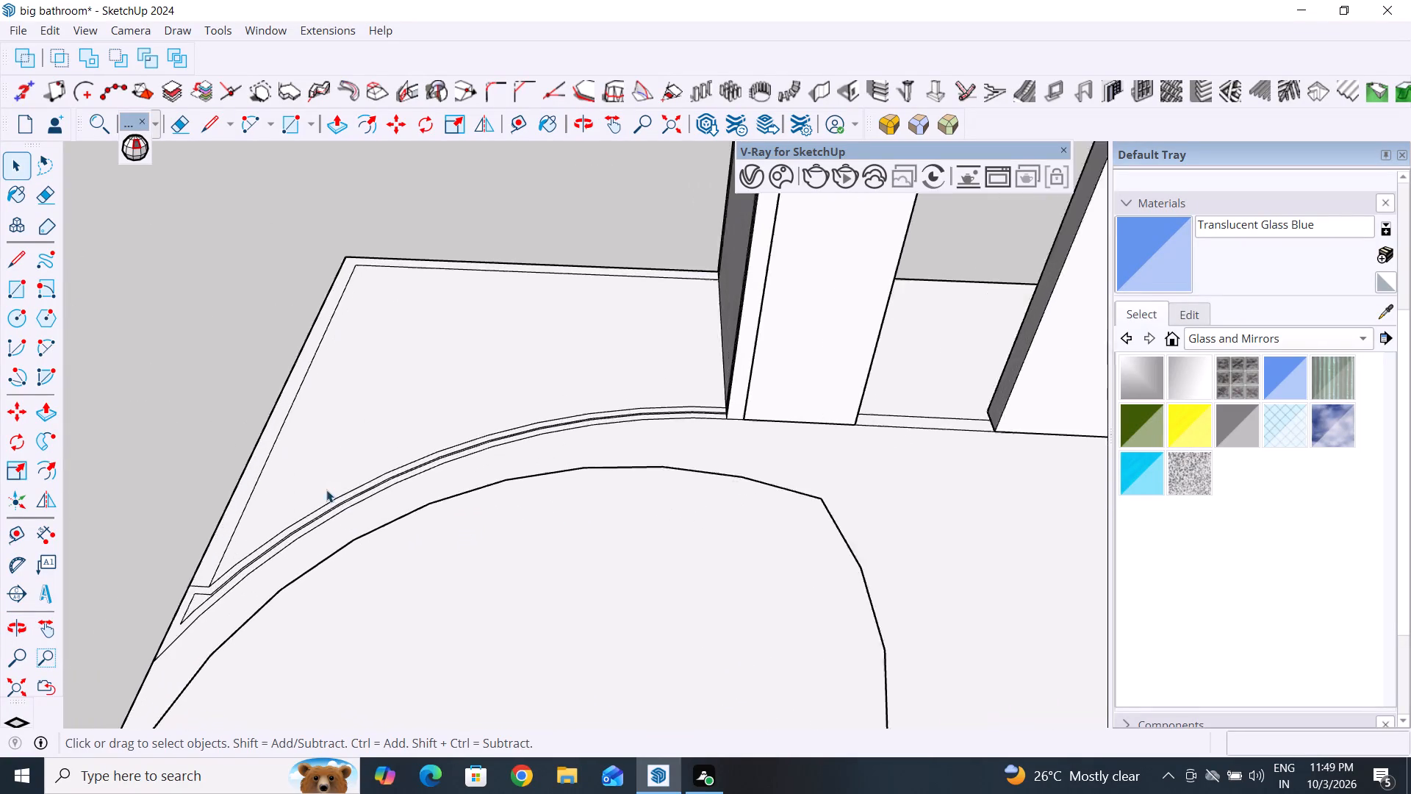
pyautogui.scroll(2, 326, 490)
pyautogui.scroll(4, 554, 404)
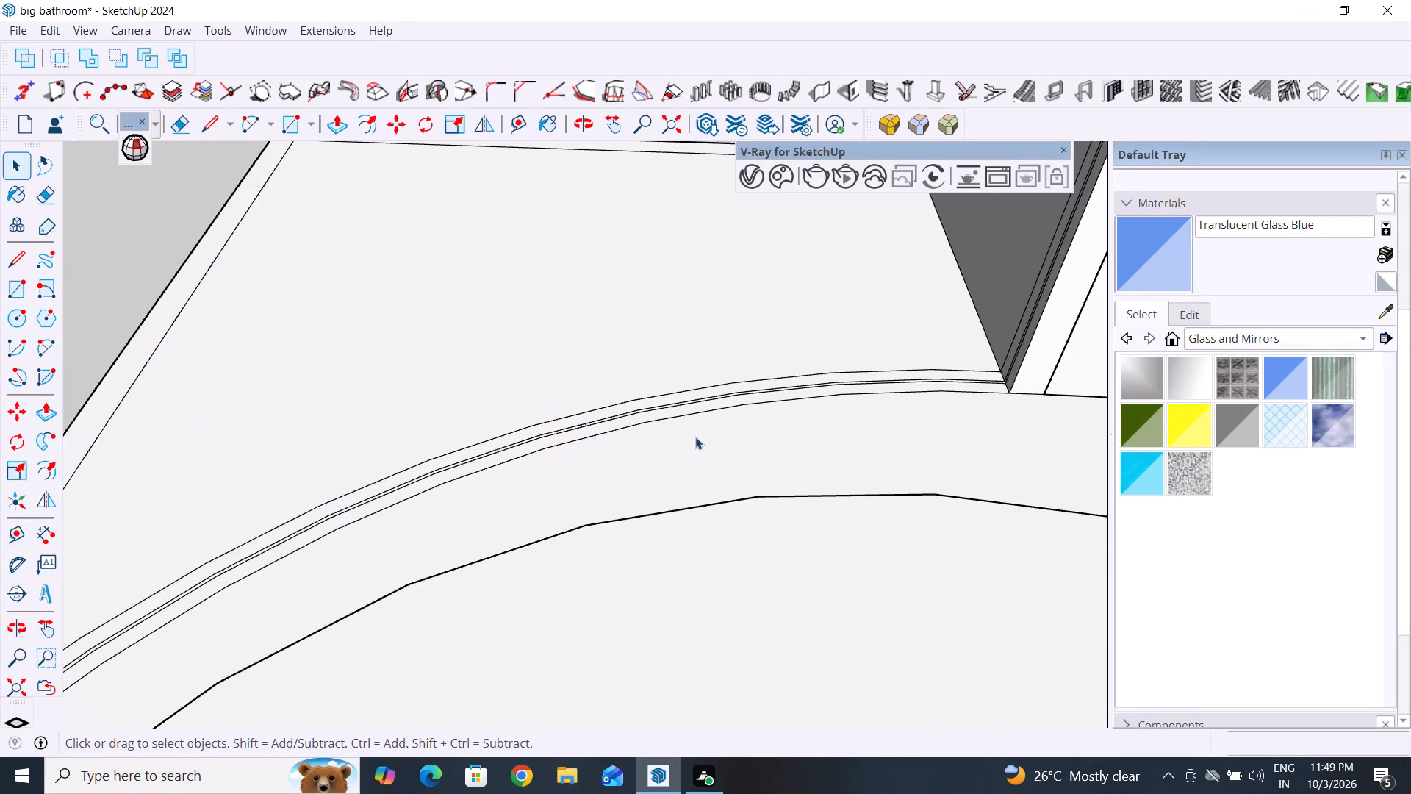
pyautogui.scroll(9, 695, 437)
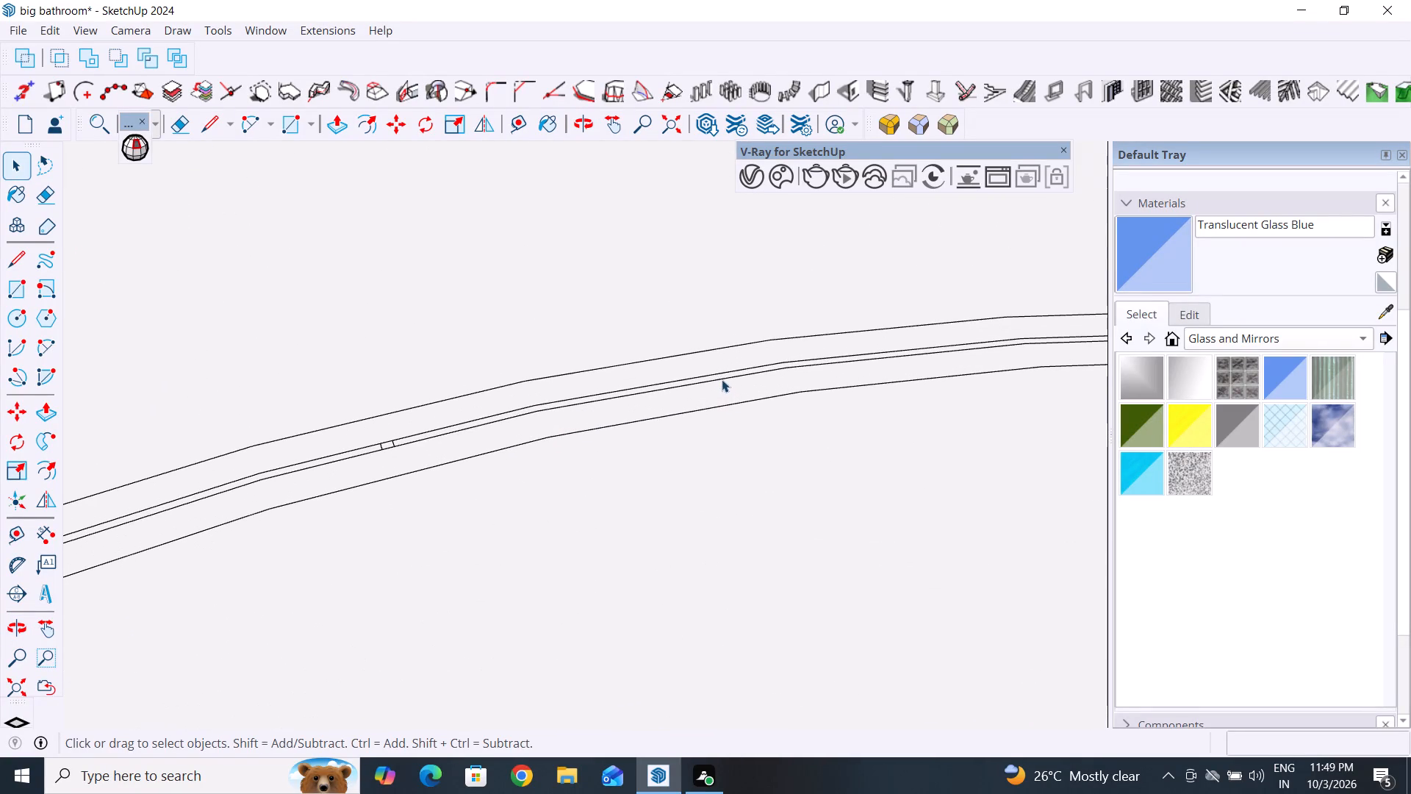
pyautogui.click(717, 376)
pyautogui.scroll(9, 717, 376)
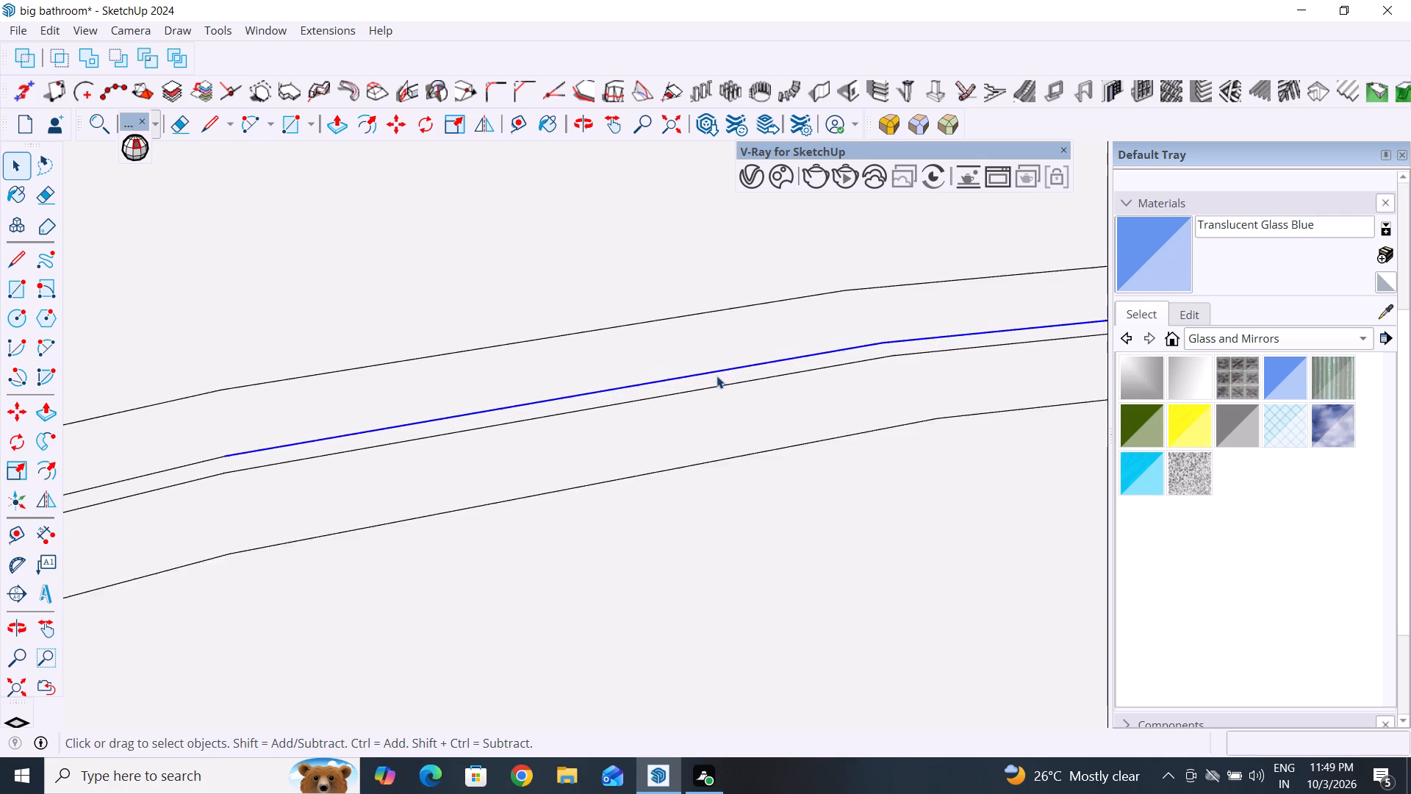
pyautogui.scroll(1, 717, 376)
pyautogui.click(719, 377)
pyautogui.scroll(-12, 719, 377)
pyautogui.scroll(-9, 229, 549)
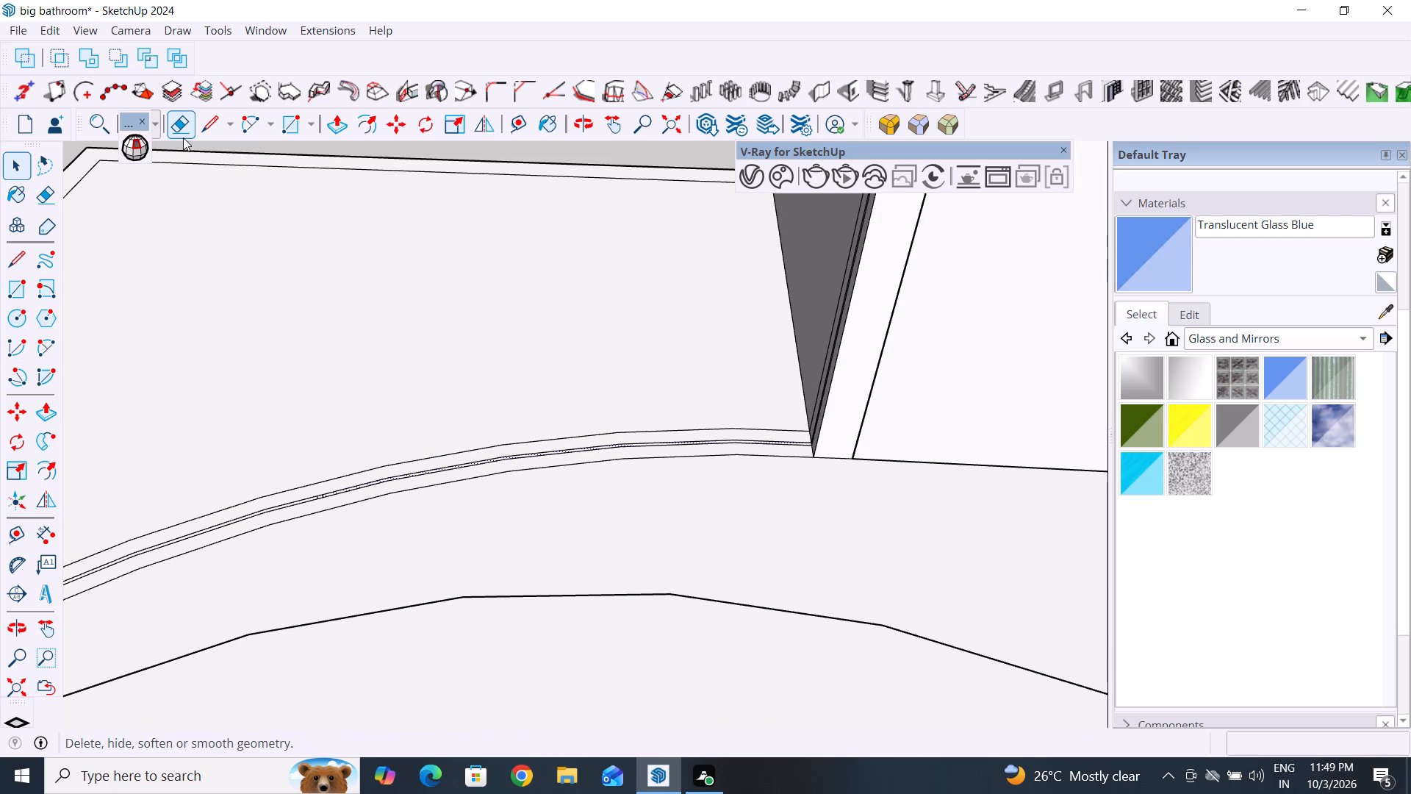
pyautogui.click(320, 132)
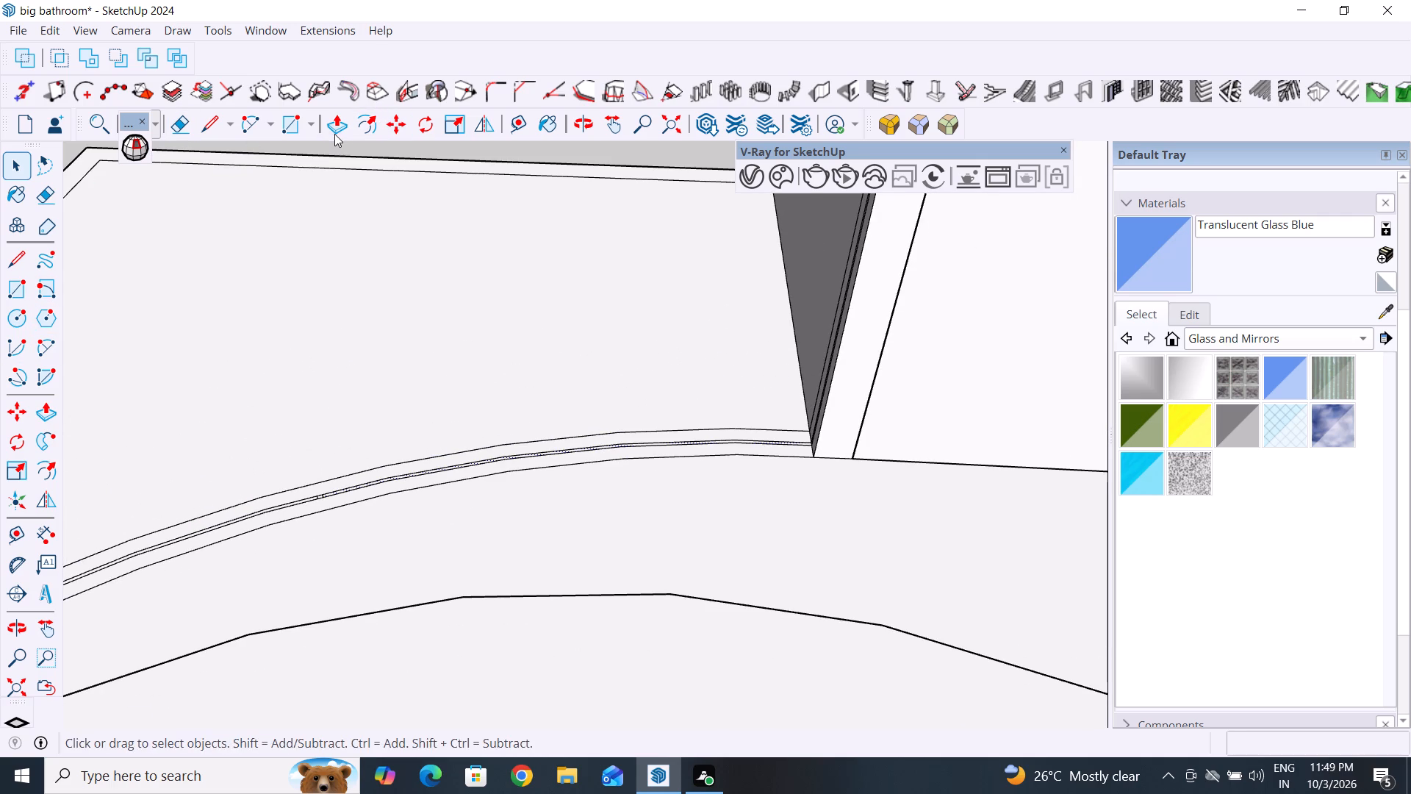
pyautogui.click(334, 134)
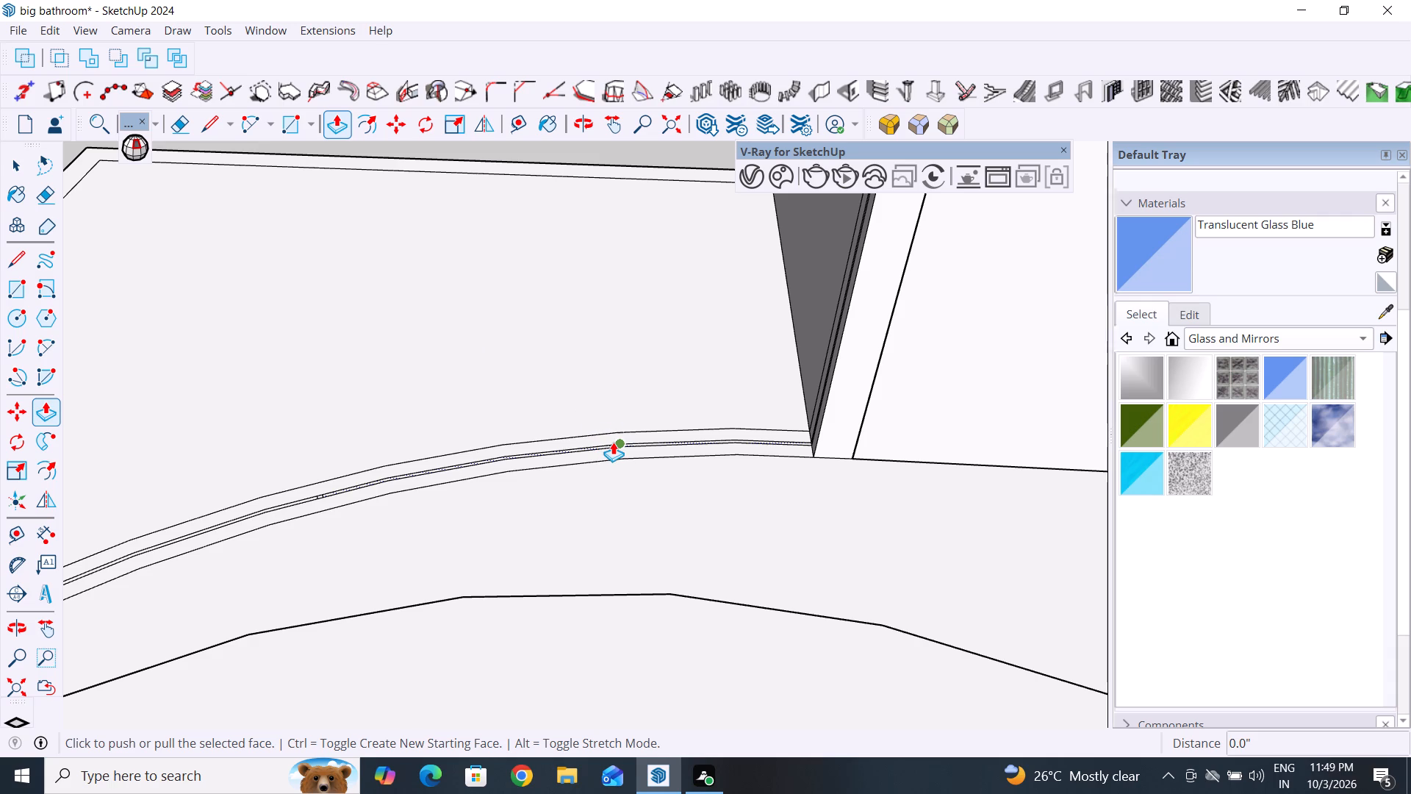
pyautogui.click(613, 442)
pyautogui.scroll(-11, 638, 390)
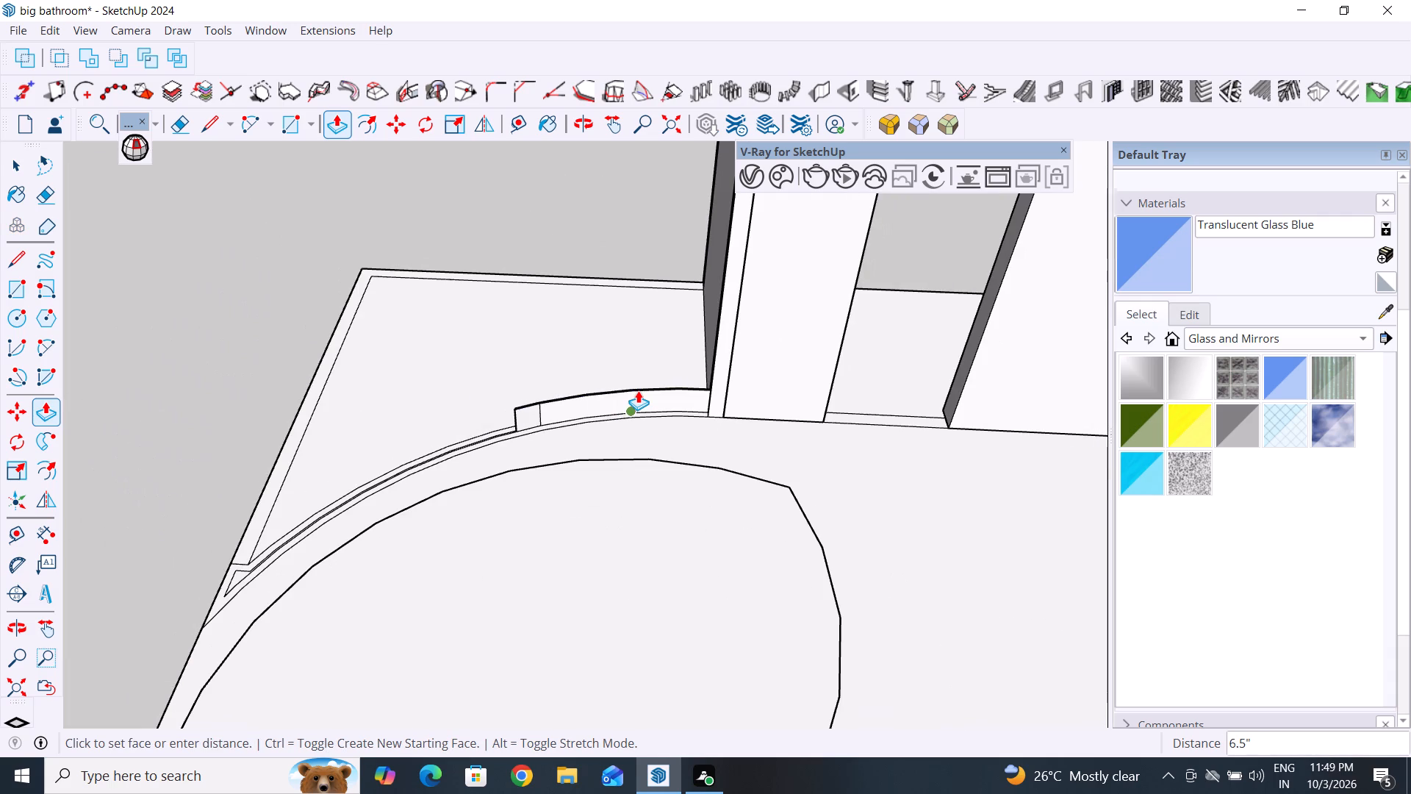
pyautogui.scroll(-5, 680, 419)
pyautogui.moveTo(680, 419); pyautogui.dragTo(561, 423, button='middle')
pyautogui.scroll(-4, 561, 423)
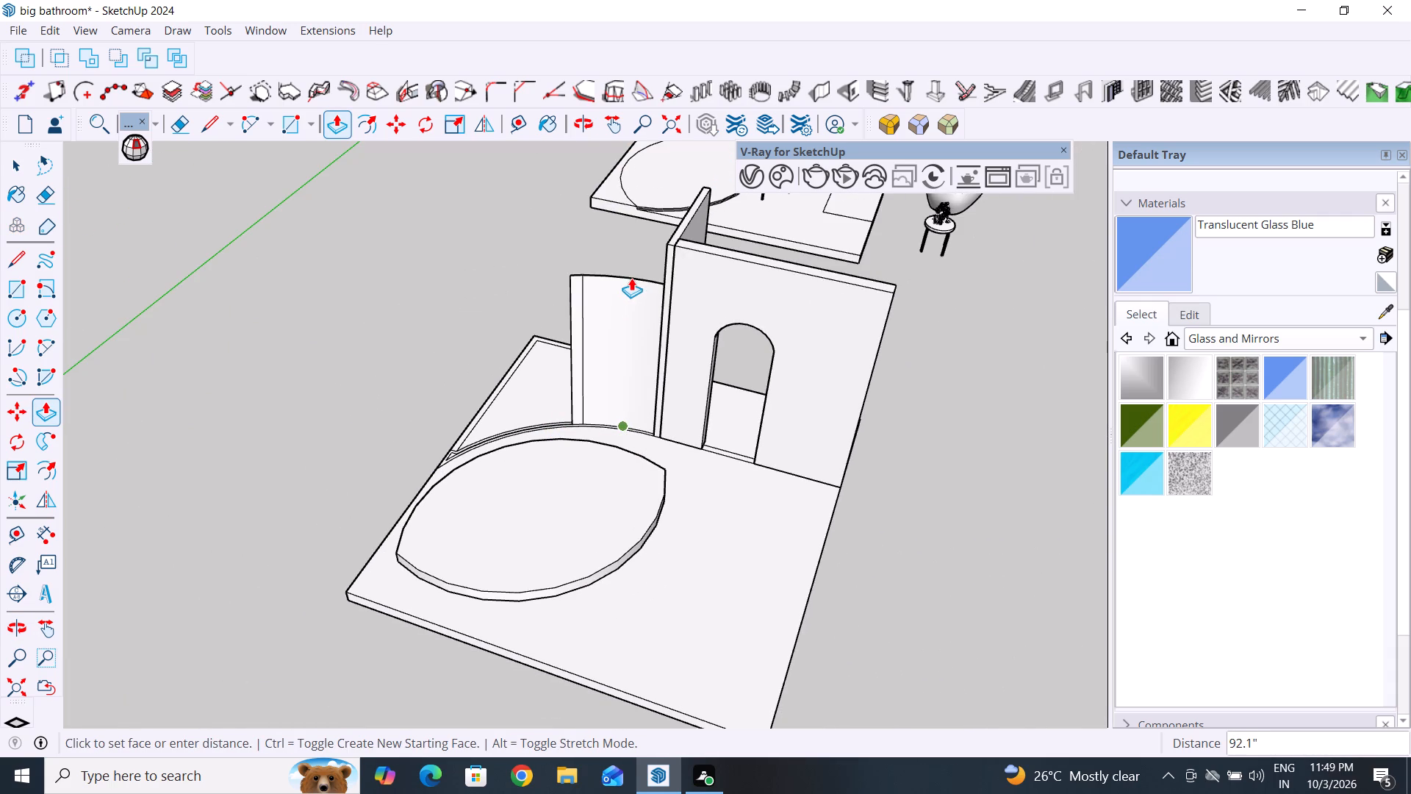
pyautogui.click(633, 261)
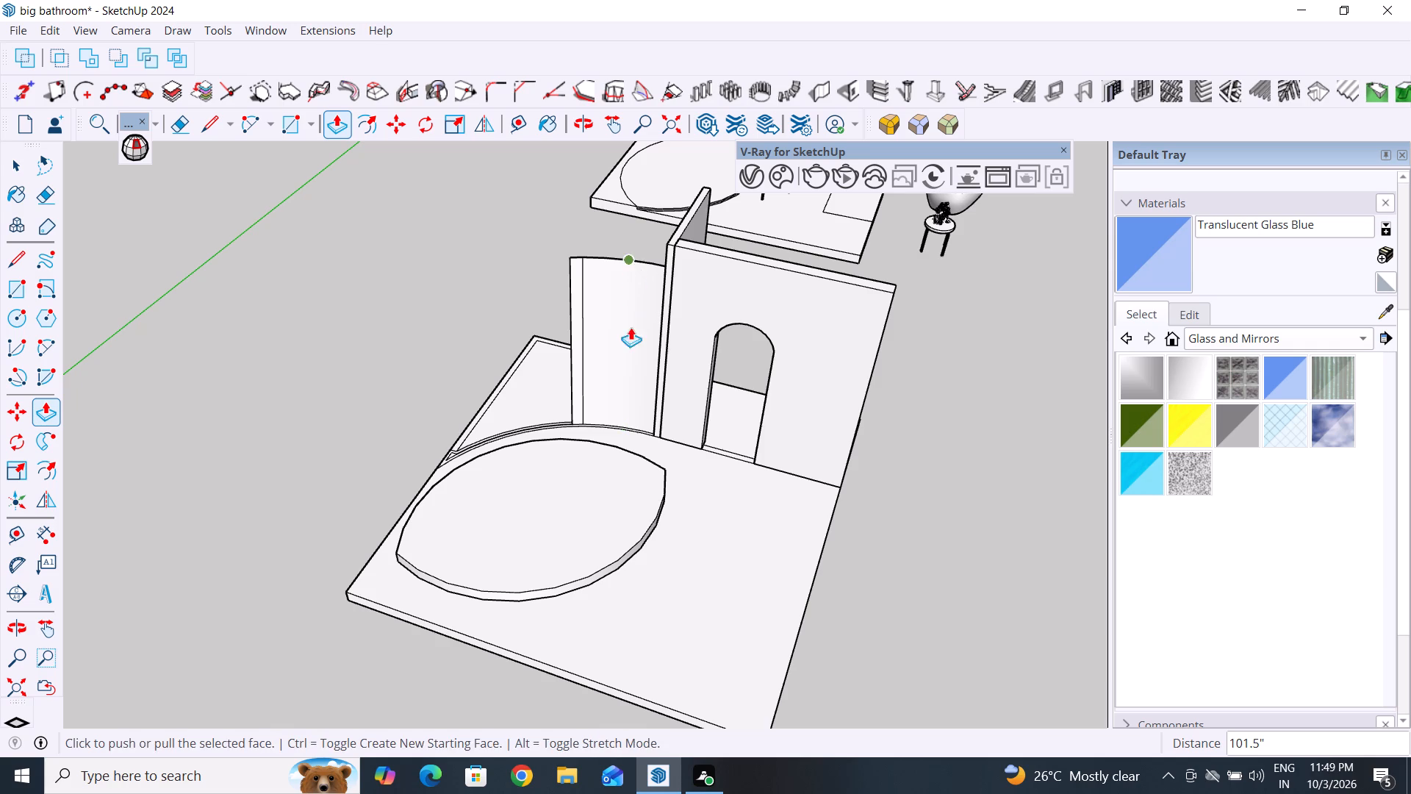
pyautogui.click(21, 165)
# Draw a line about 0.3" long between matching vertices of the narrow middle band, farther along the curve from the raised wall.
pyautogui.moveTo(437, 376); pyautogui.dragTo(625, 385, button='middle')
pyautogui.scroll(9, 624, 407)
pyautogui.scroll(-3, 576, 467)
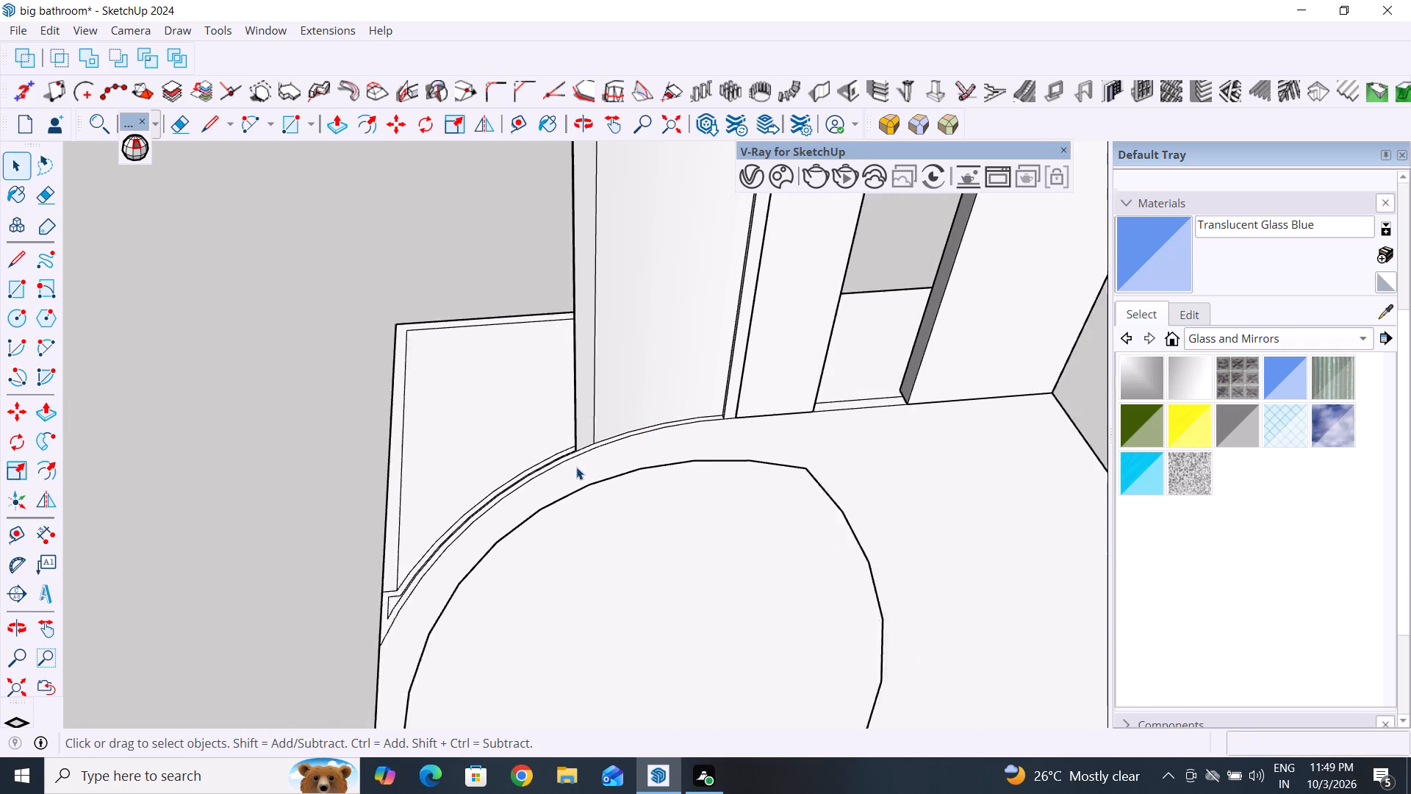
pyautogui.scroll(-1, 576, 467)
pyautogui.scroll(4, 481, 505)
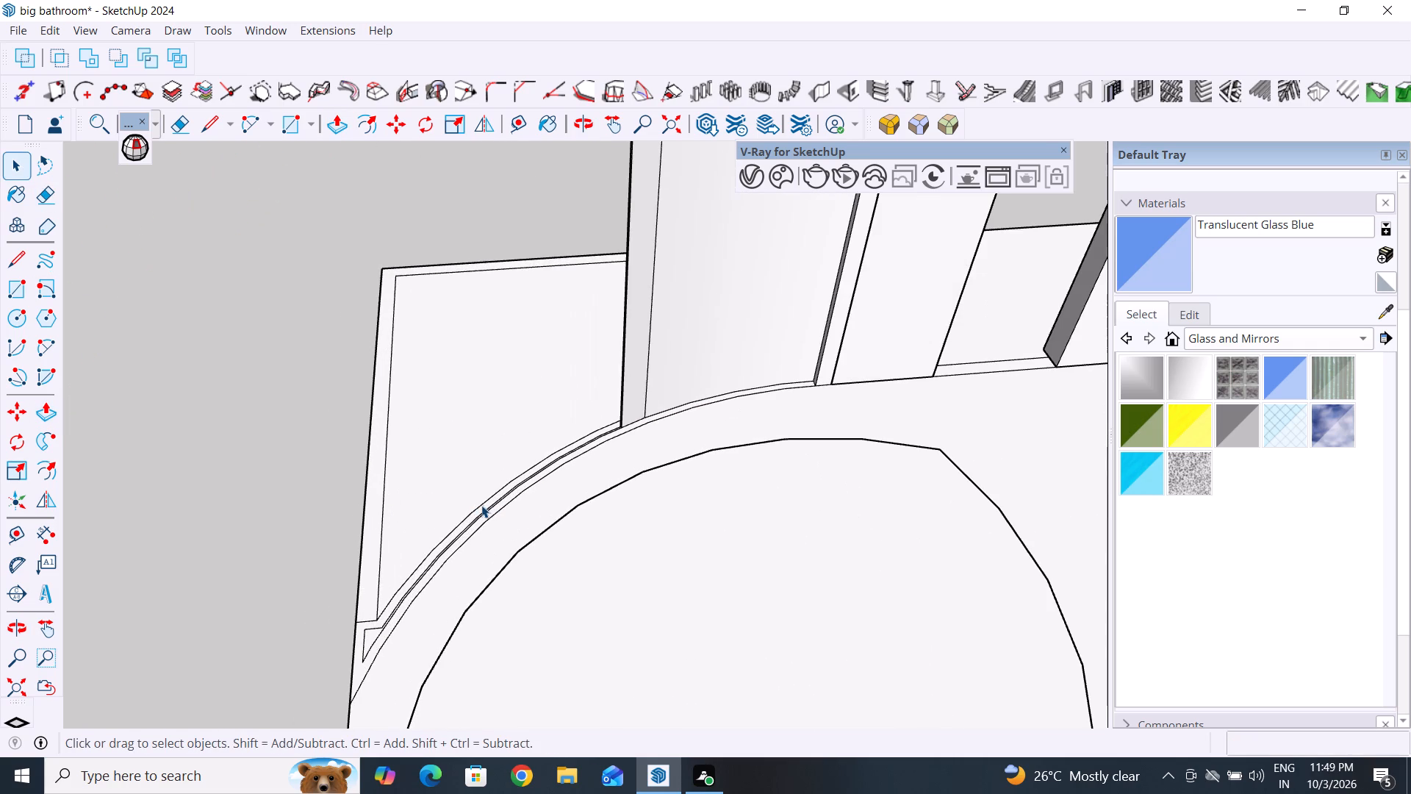
pyautogui.scroll(9, 488, 509)
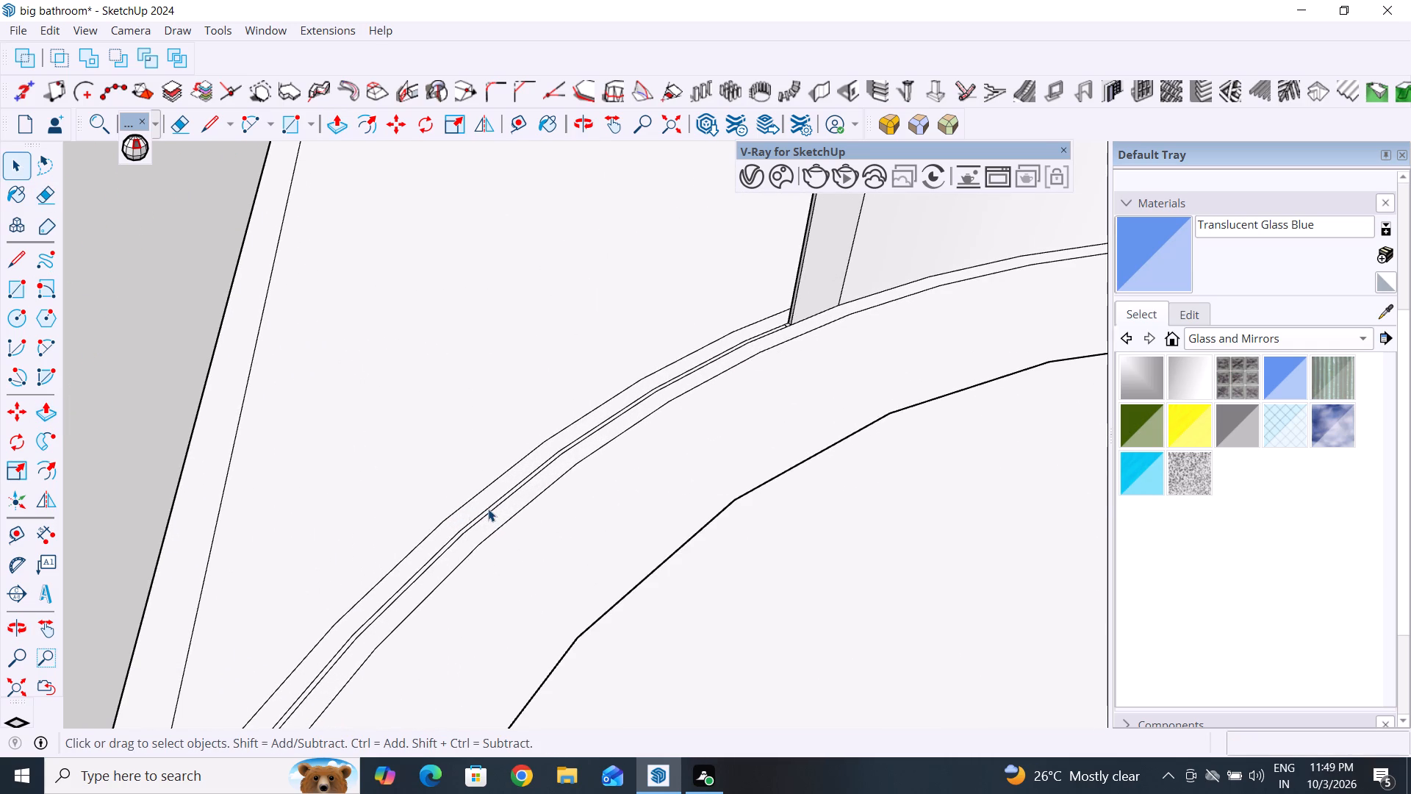
pyautogui.click(15, 268)
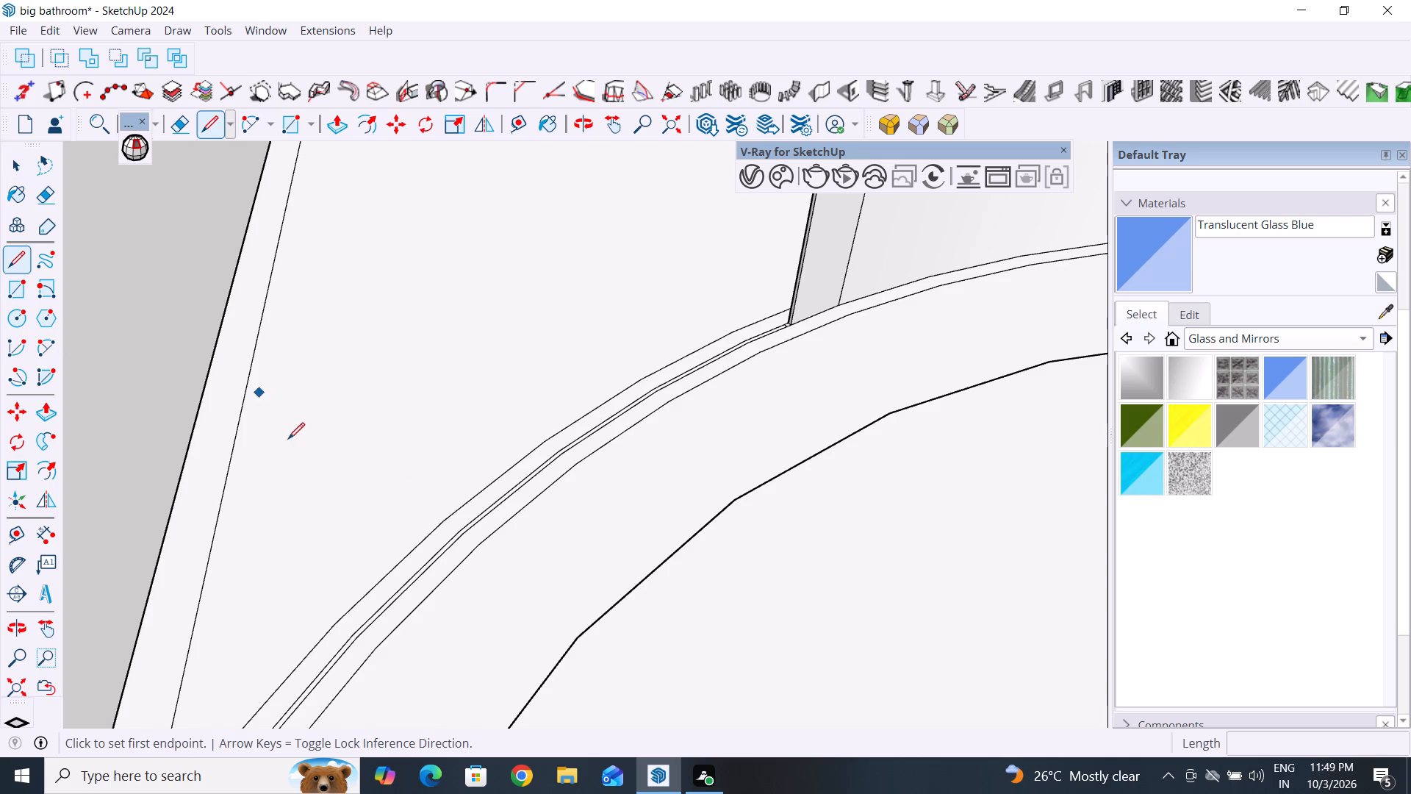
pyautogui.click(464, 529)
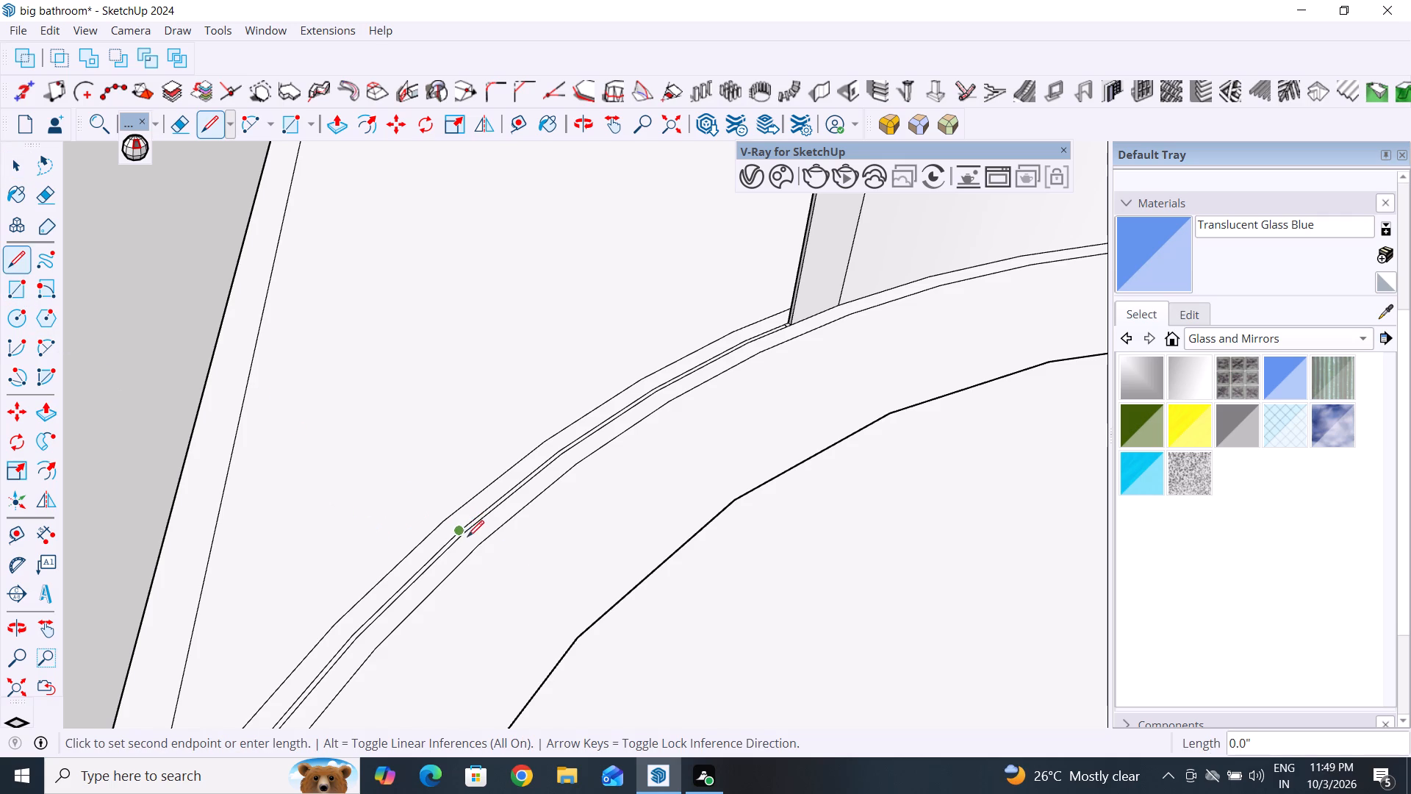
pyautogui.scroll(15, 459, 534)
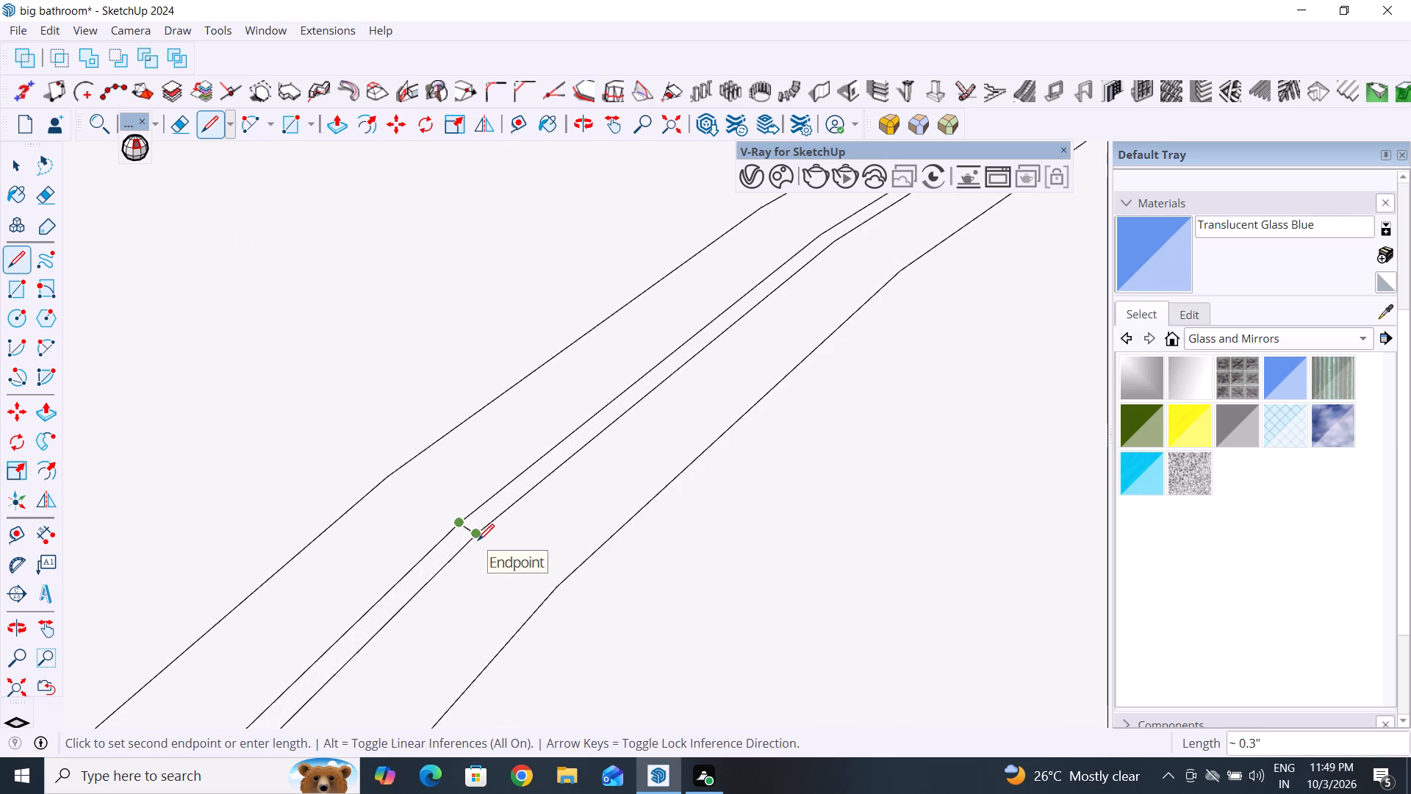
pyautogui.click(478, 540)
pyautogui.click(12, 162)
# Push/Pull the middle band section between the raised curved panel and the newly drawn cross line up 101.5".
pyautogui.scroll(-9, 251, 483)
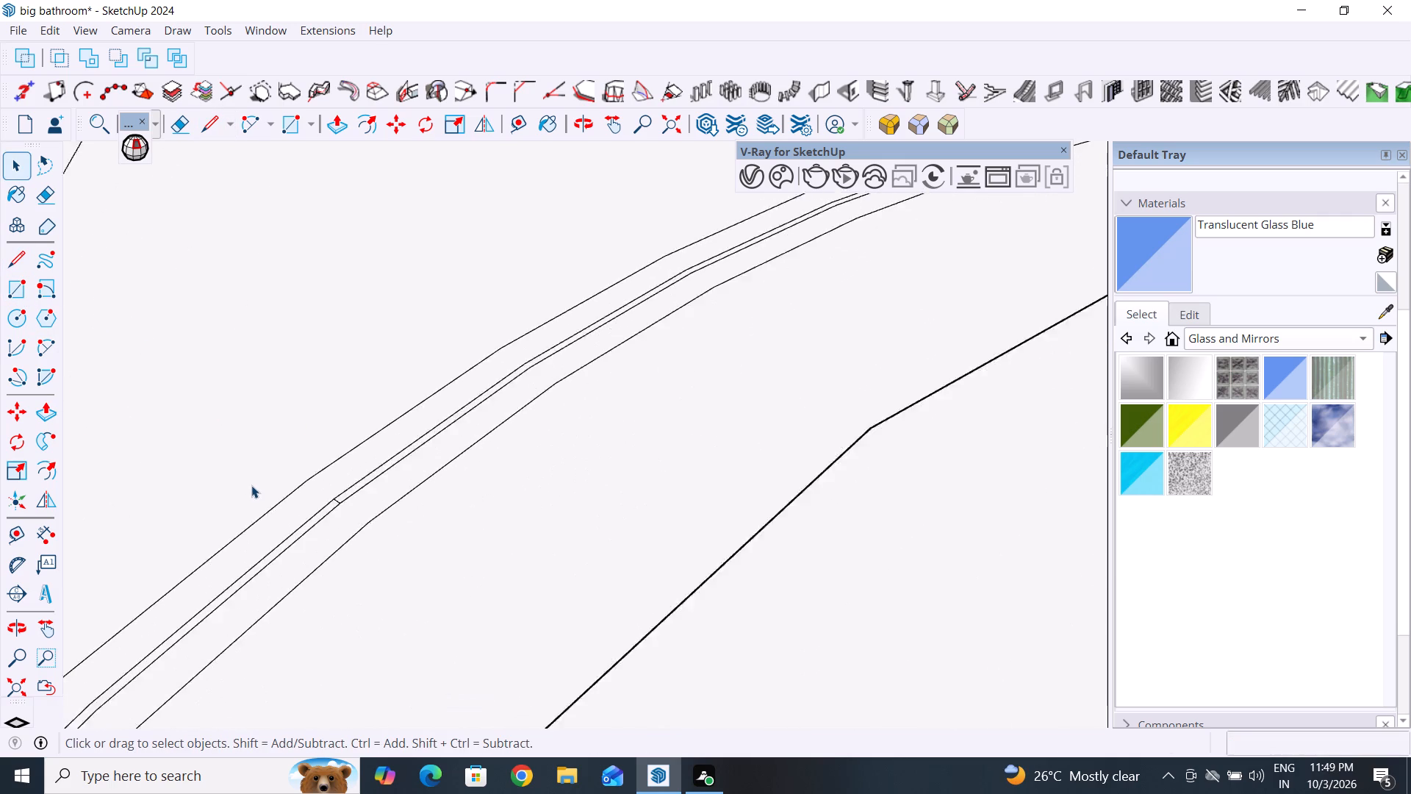
pyautogui.scroll(-15, 251, 485)
pyautogui.moveTo(391, 436); pyautogui.dragTo(416, 459, button='middle')
pyautogui.scroll(3, 353, 435)
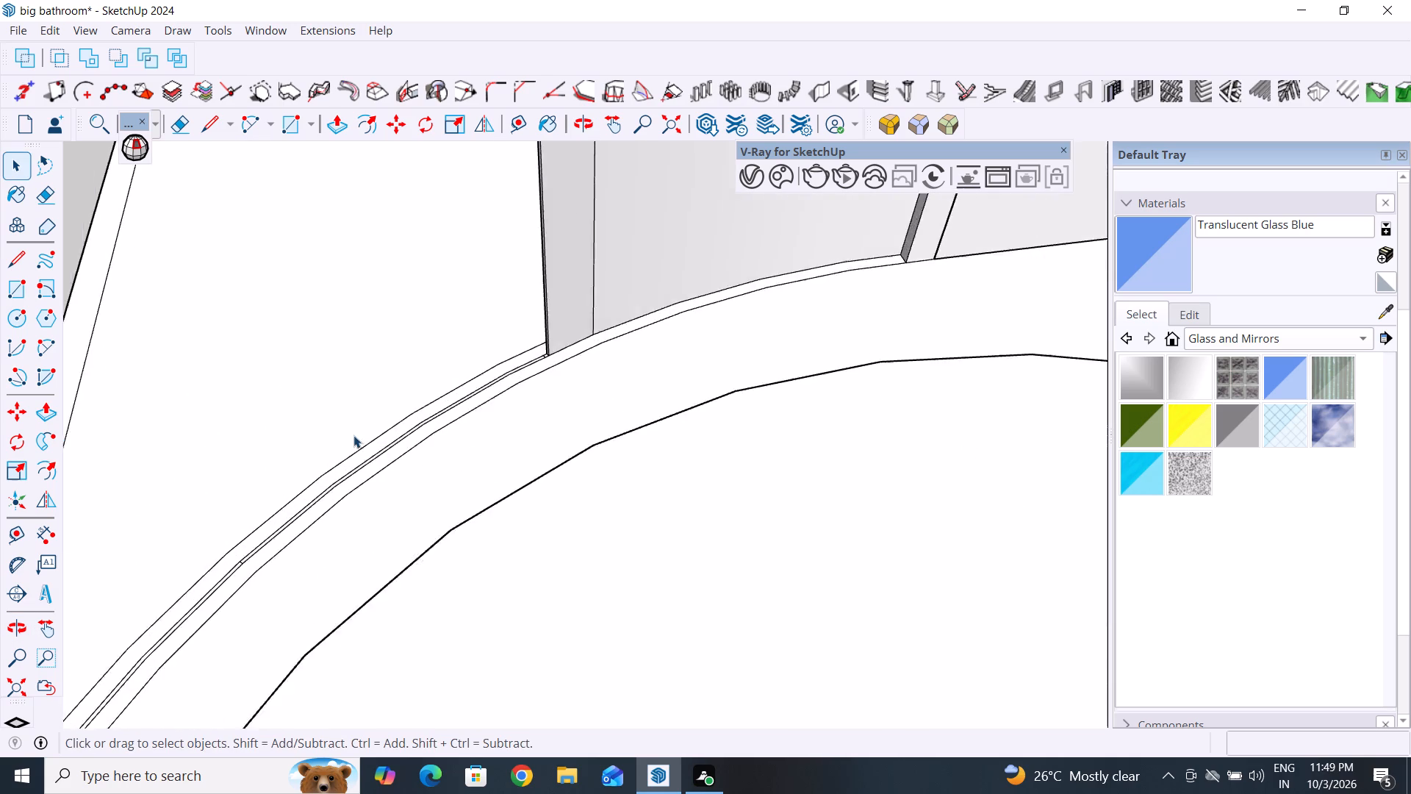
pyautogui.scroll(12, 353, 435)
pyautogui.click(378, 486)
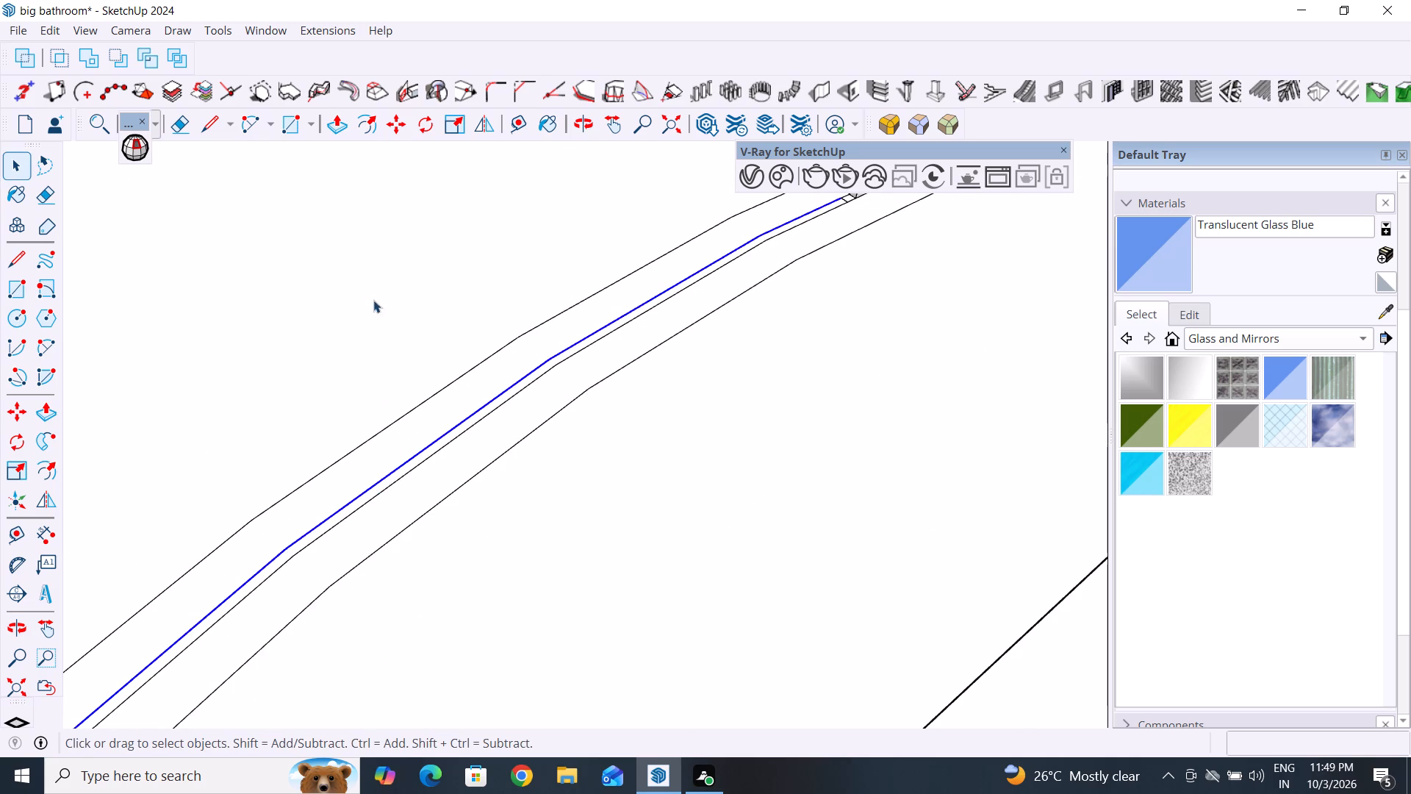
pyautogui.scroll(-13, 540, 432)
pyautogui.moveTo(534, 488); pyautogui.dragTo(606, 550, button='middle')
pyautogui.scroll(5, 457, 633)
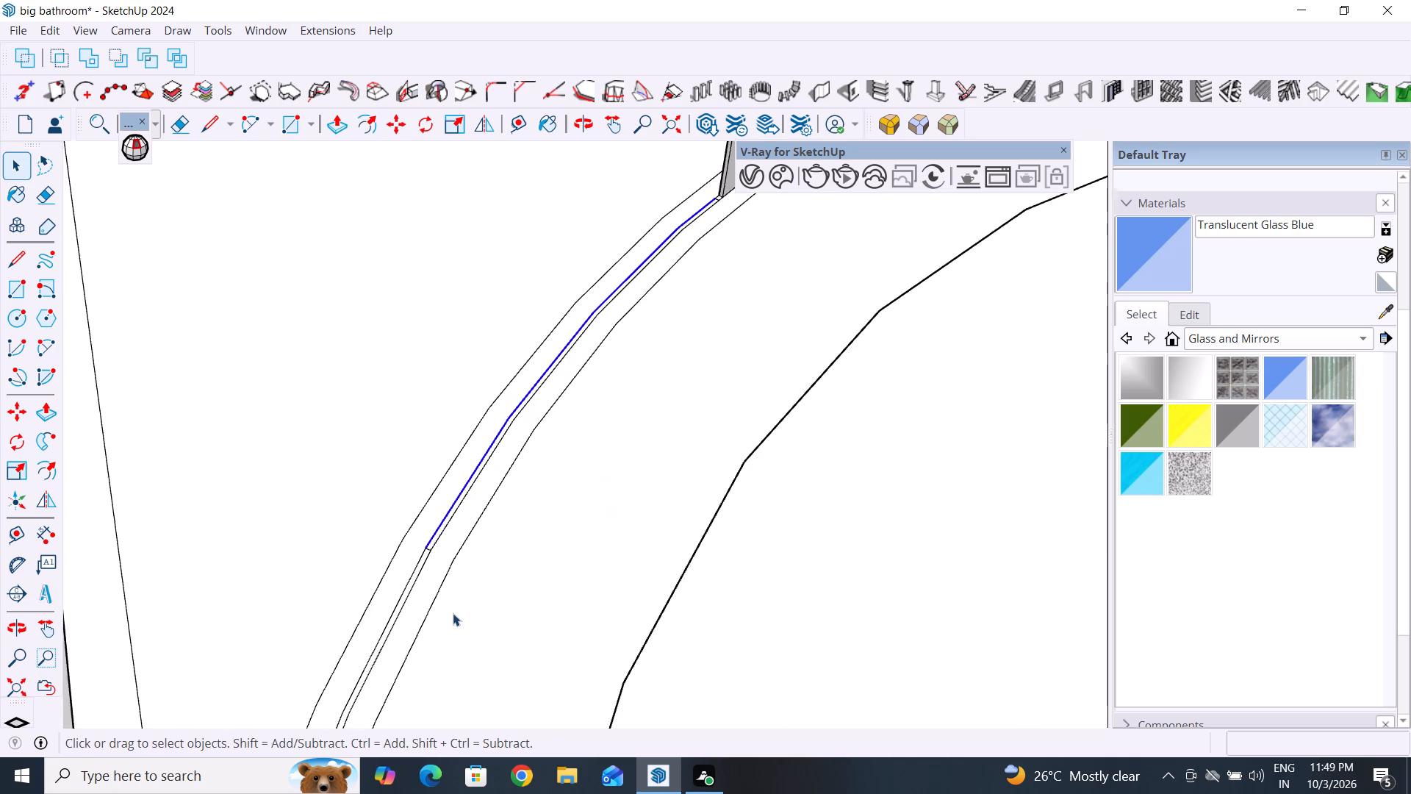
pyautogui.scroll(10, 453, 613)
pyautogui.click(453, 507)
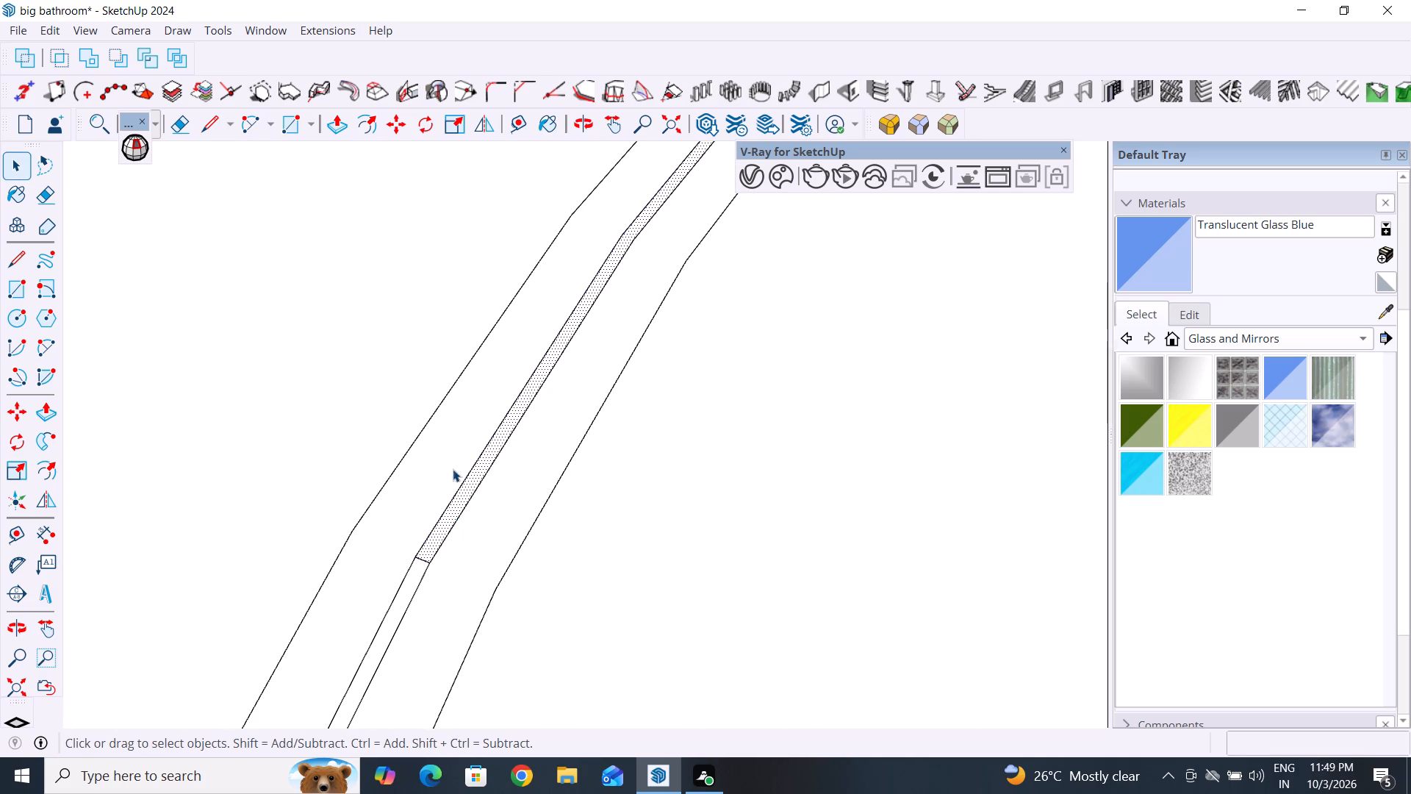
pyautogui.click(333, 133)
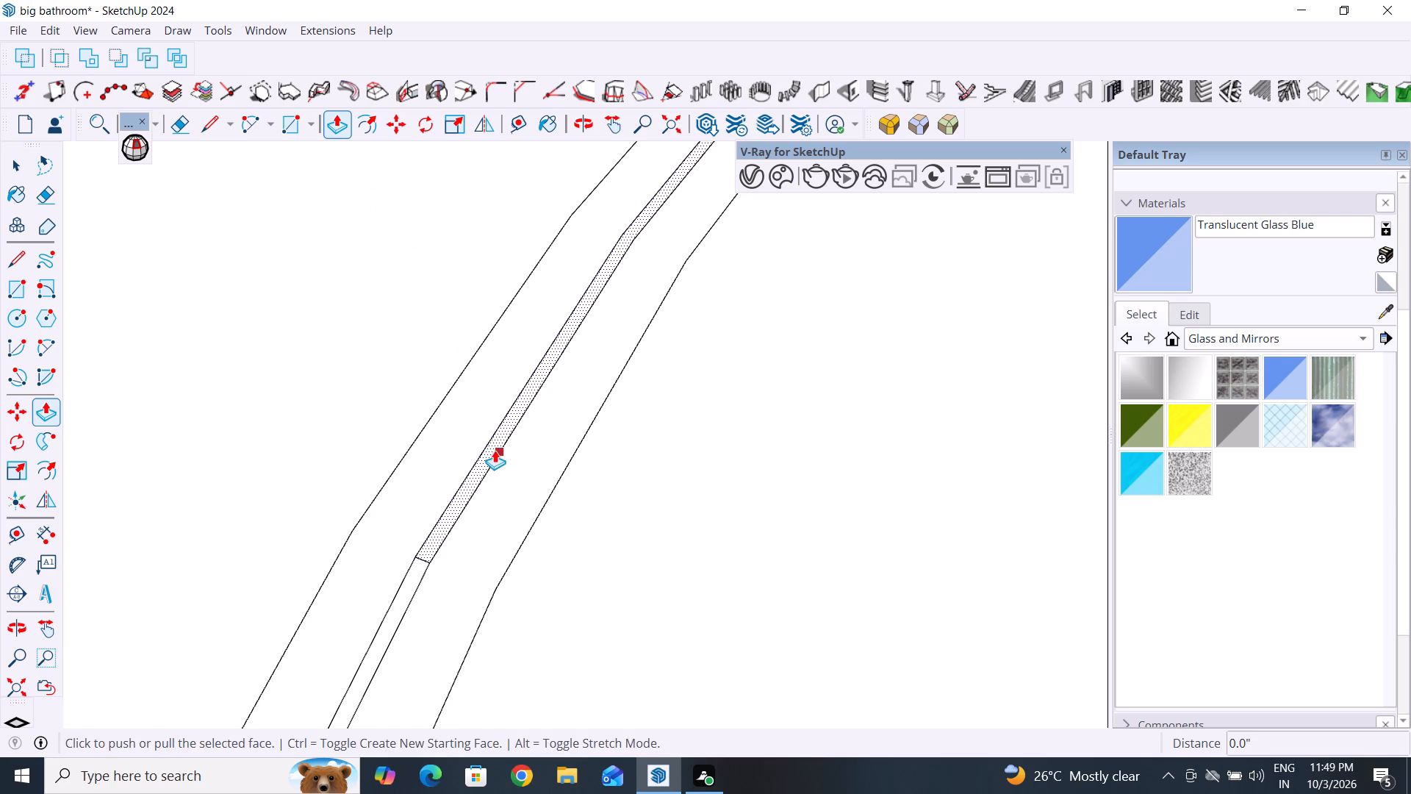
pyautogui.click(495, 450)
pyautogui.scroll(-6, 481, 504)
pyautogui.scroll(-9, 478, 434)
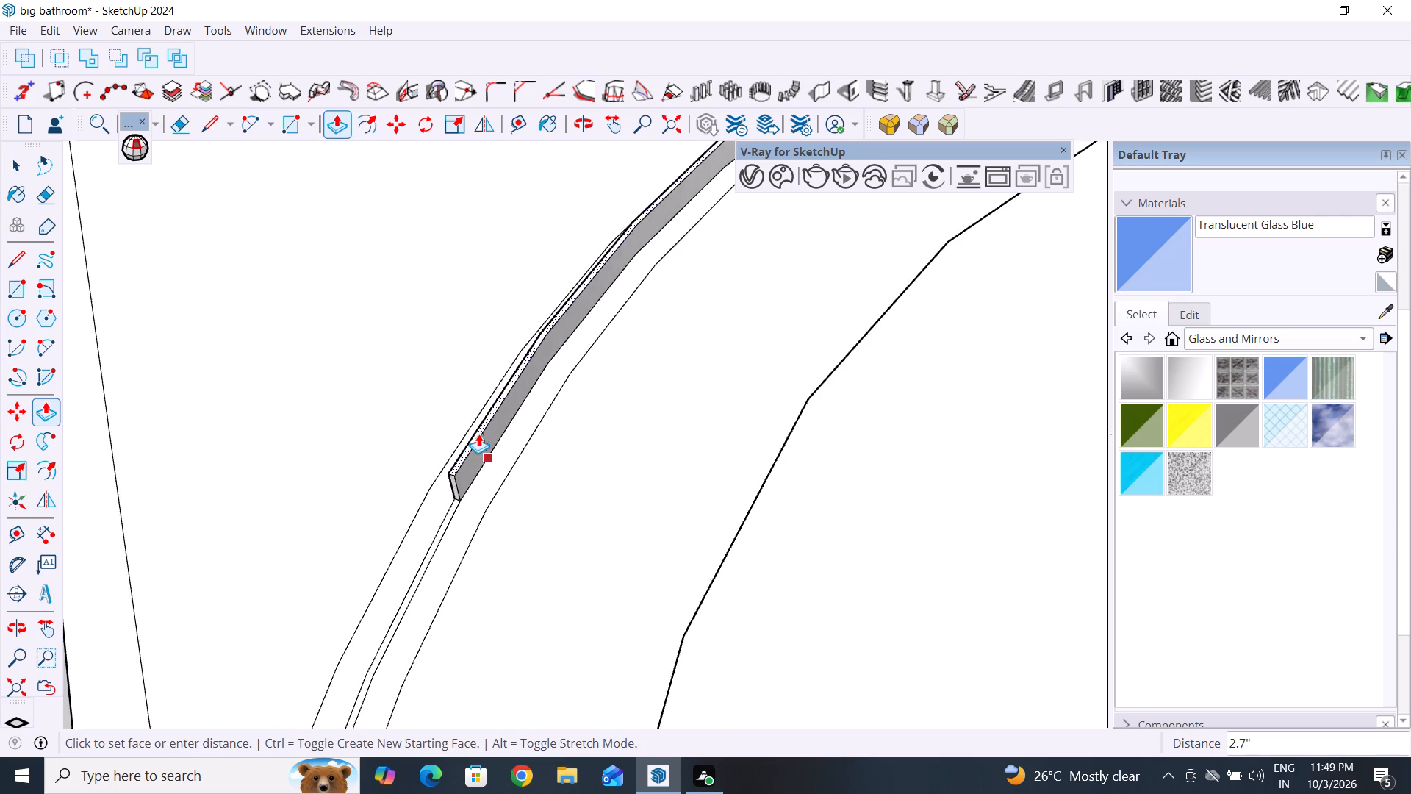
pyautogui.scroll(-14, 478, 434)
pyautogui.scroll(-9, 507, 381)
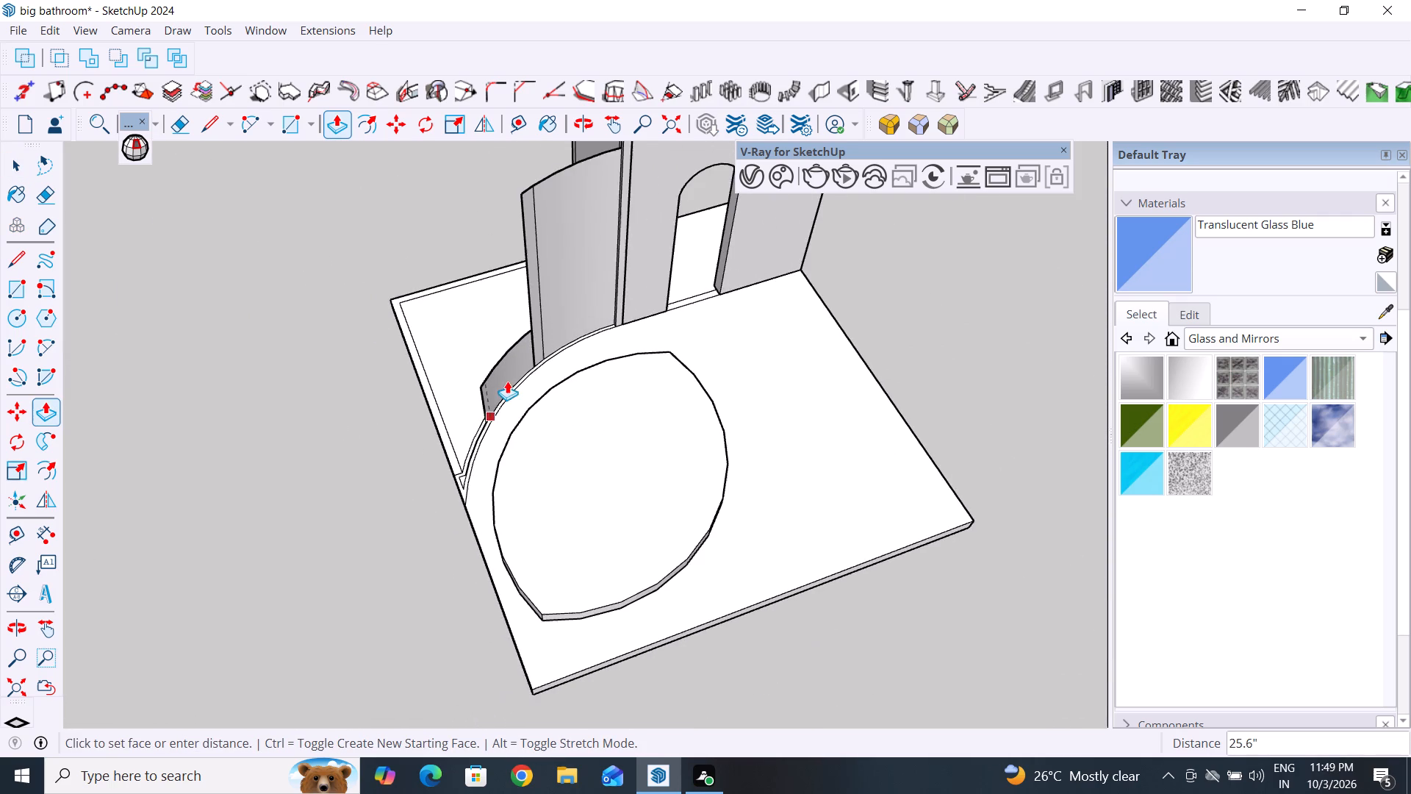
pyautogui.scroll(-4, 507, 381)
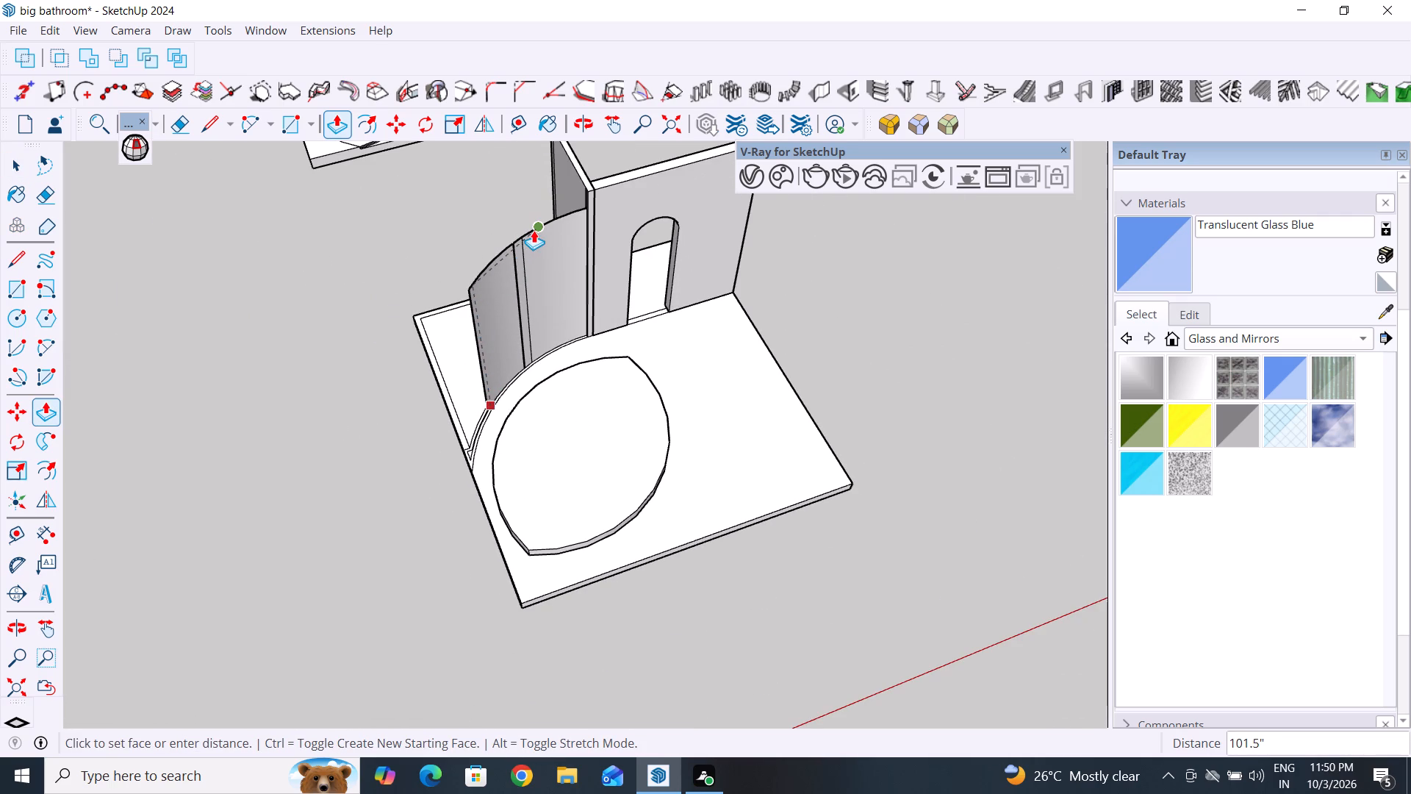
pyautogui.click(534, 230)
# Push/Pull the remaining middle band section, including its triangular end at the slab edge, up 101.5" to match the raised panels.
pyautogui.scroll(4, 454, 475)
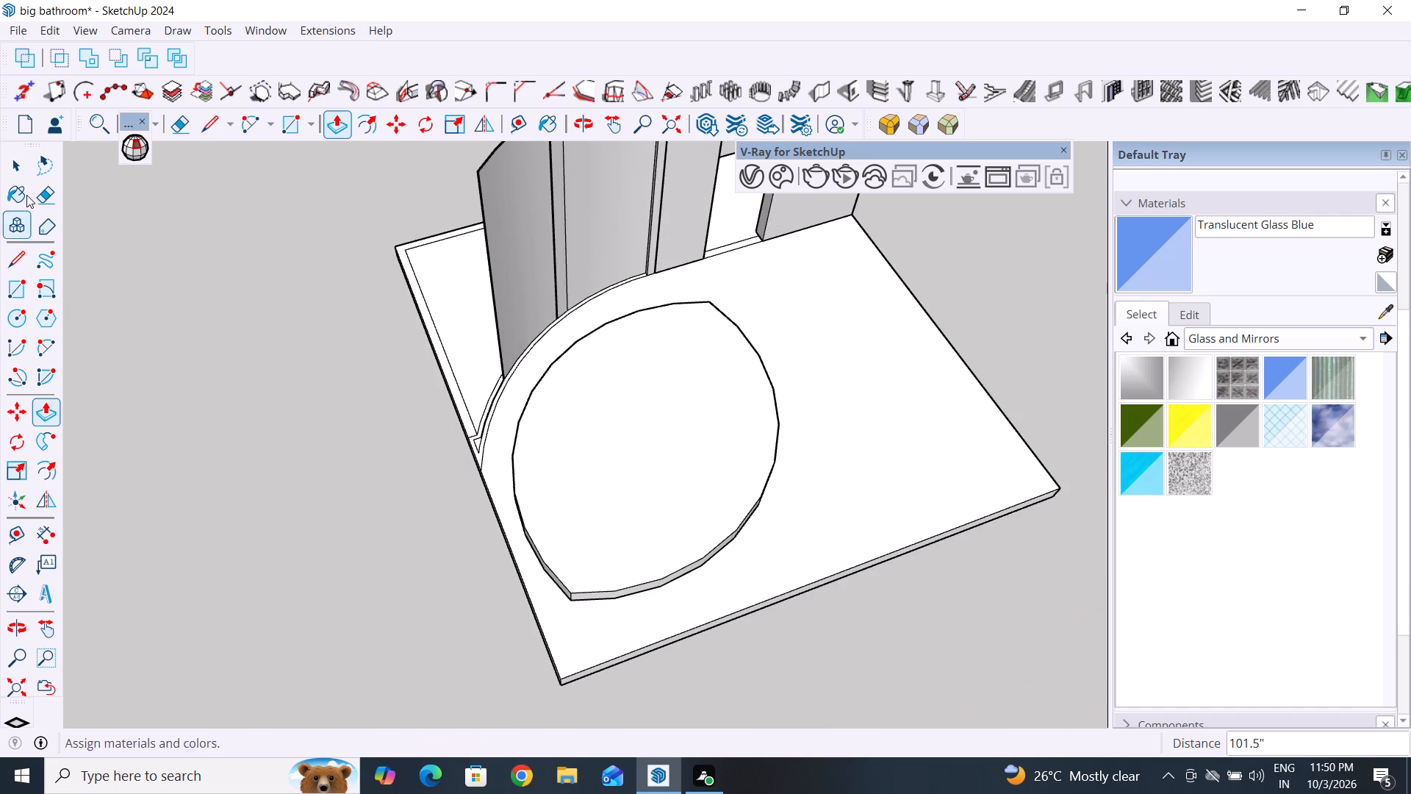
pyautogui.click(23, 167)
pyautogui.scroll(12, 400, 436)
pyautogui.scroll(2, 603, 460)
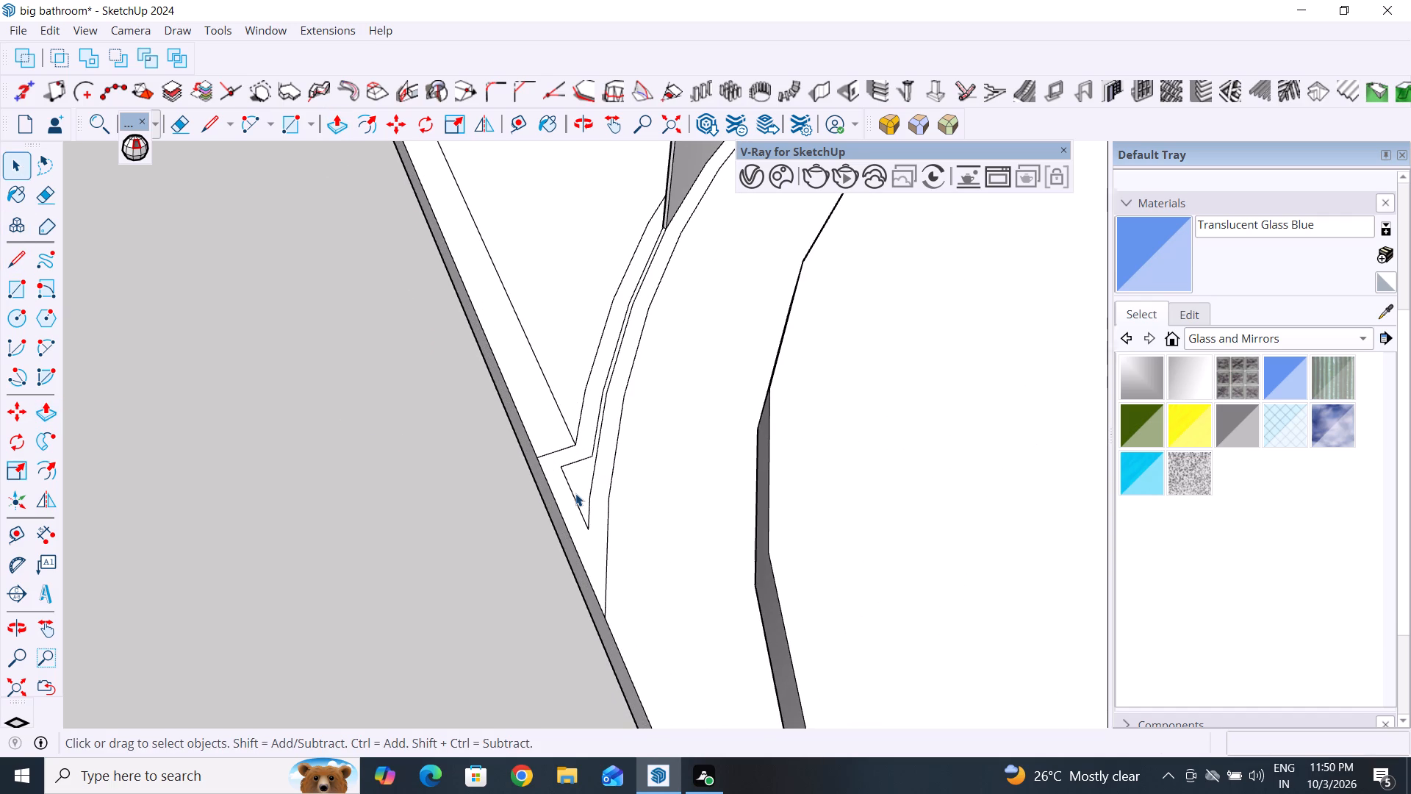
pyautogui.click(575, 482)
pyautogui.scroll(4, 608, 429)
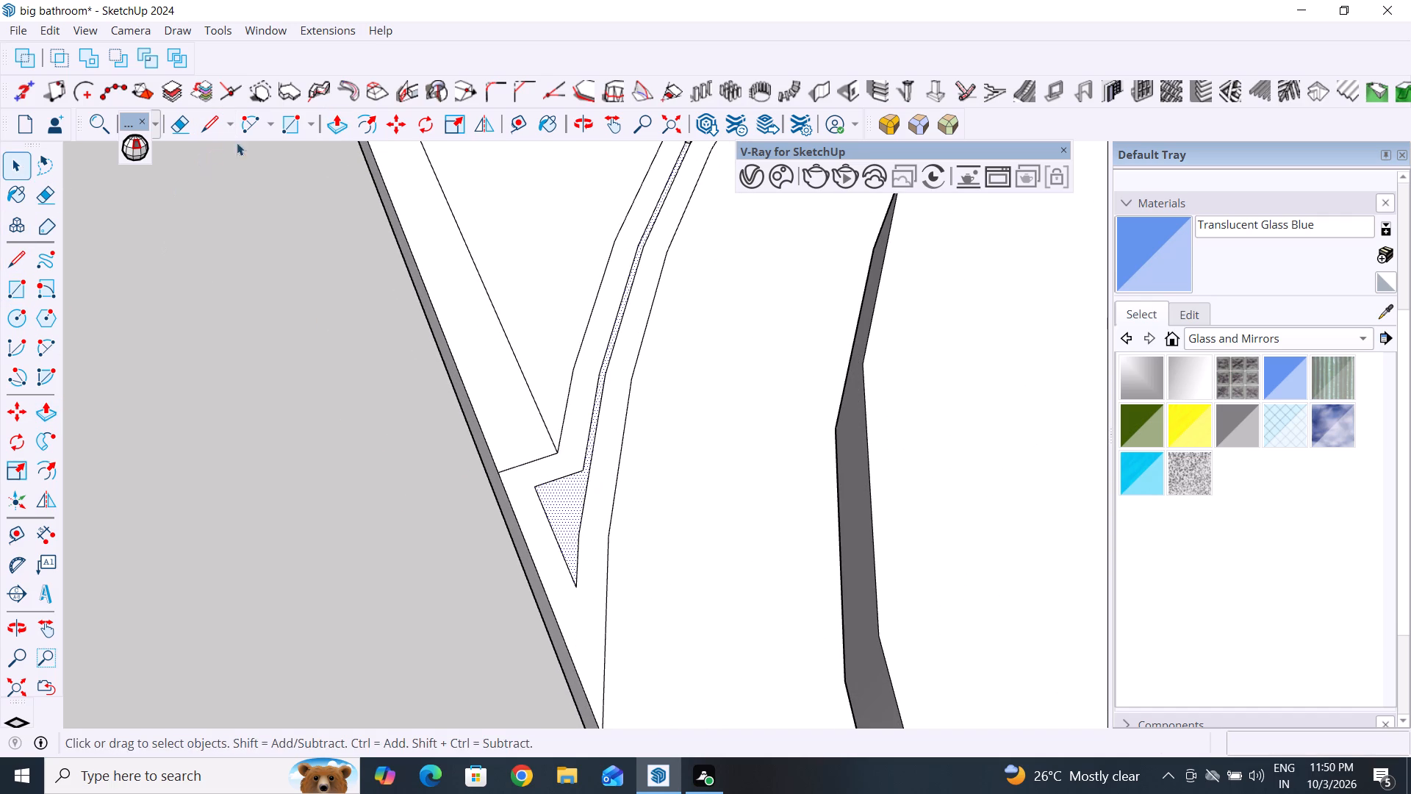
pyautogui.click(341, 125)
pyautogui.scroll(-12, 423, 604)
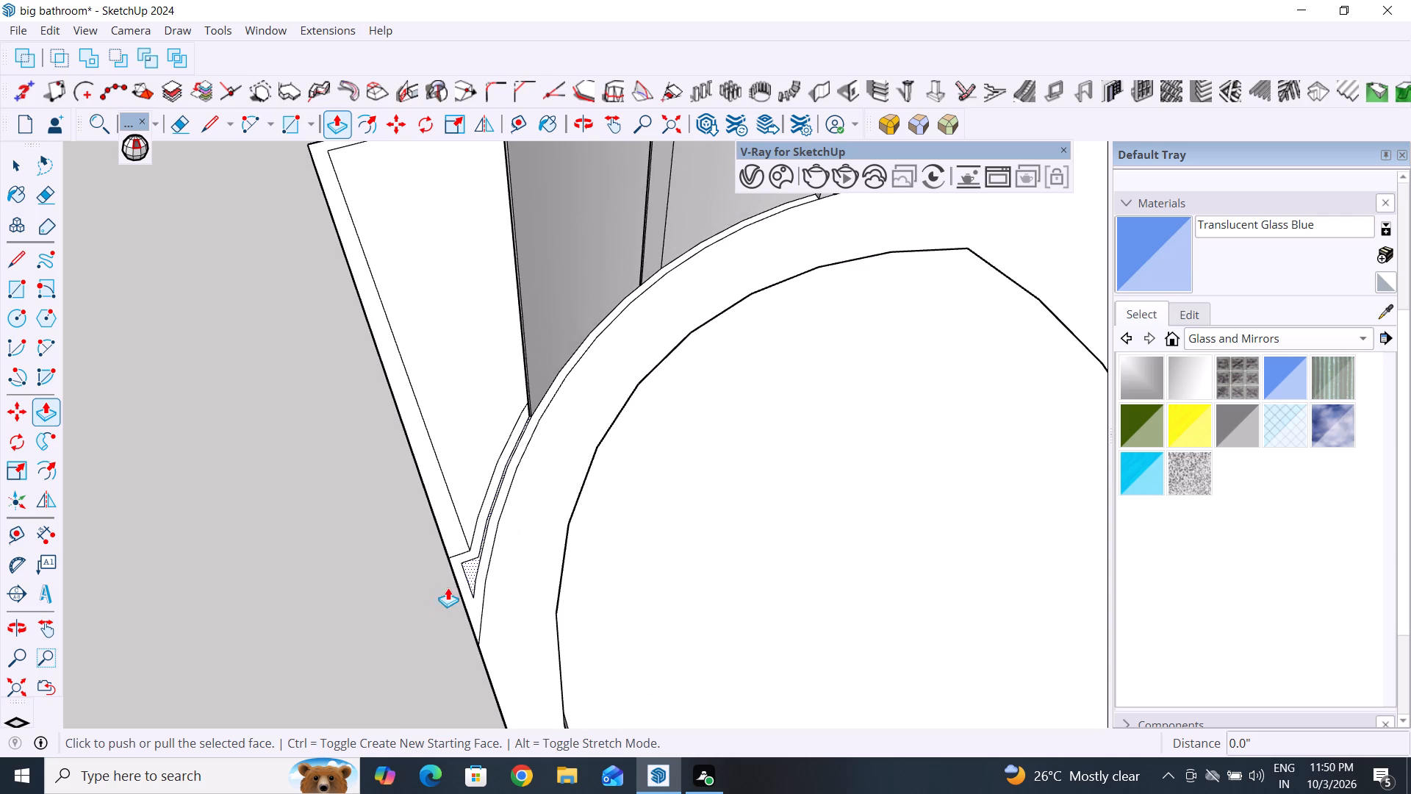
pyautogui.click(475, 566)
pyautogui.scroll(-5, 490, 580)
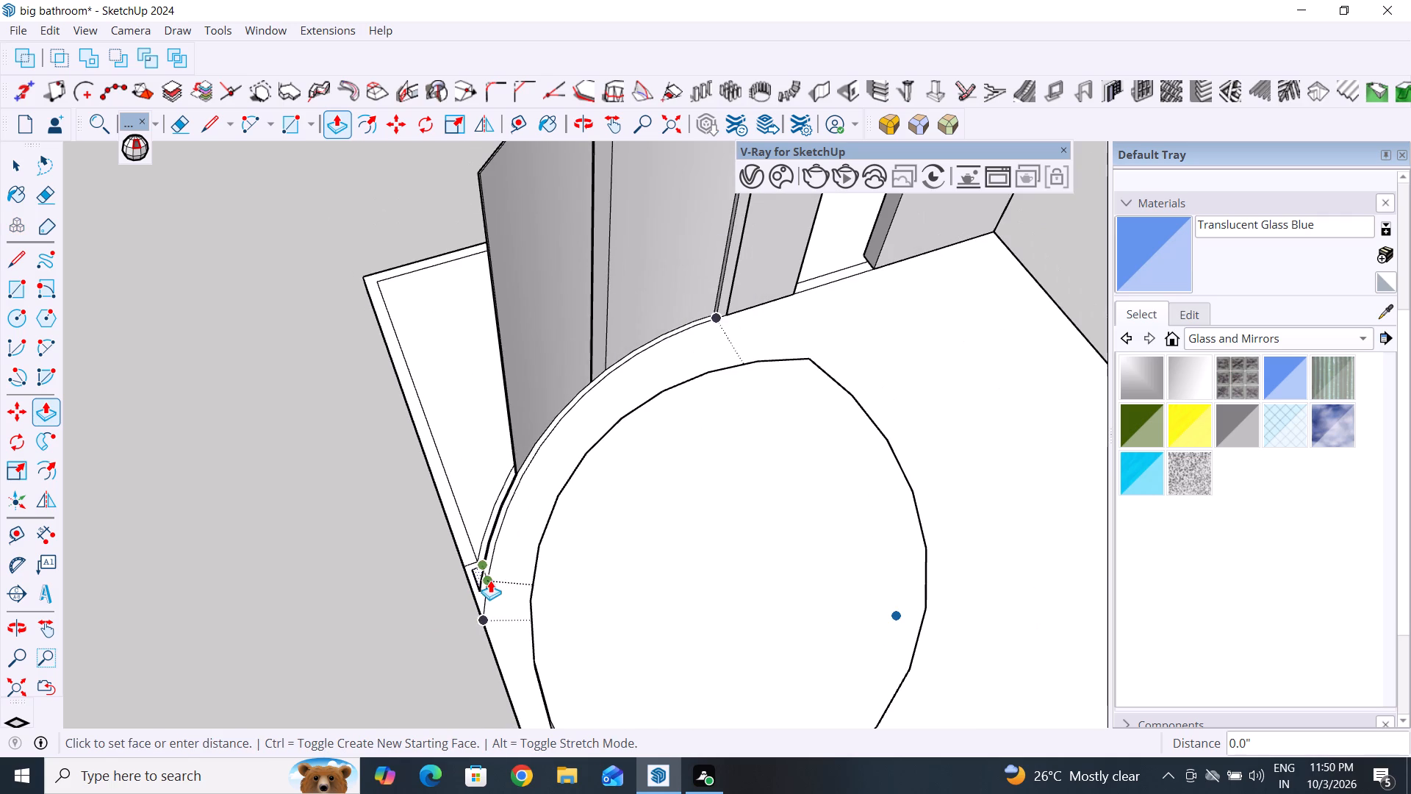
pyautogui.scroll(-4, 501, 447)
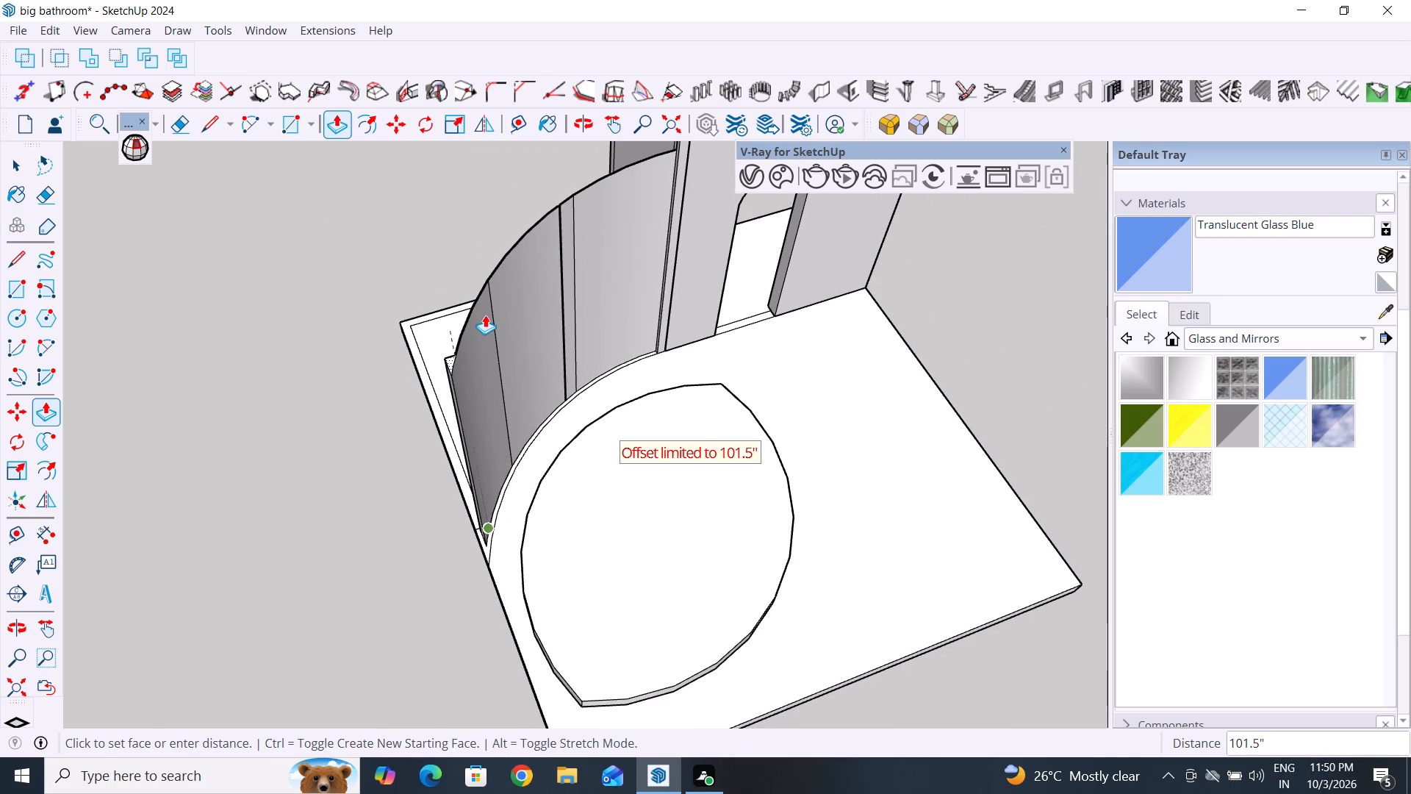
pyautogui.click(485, 297)
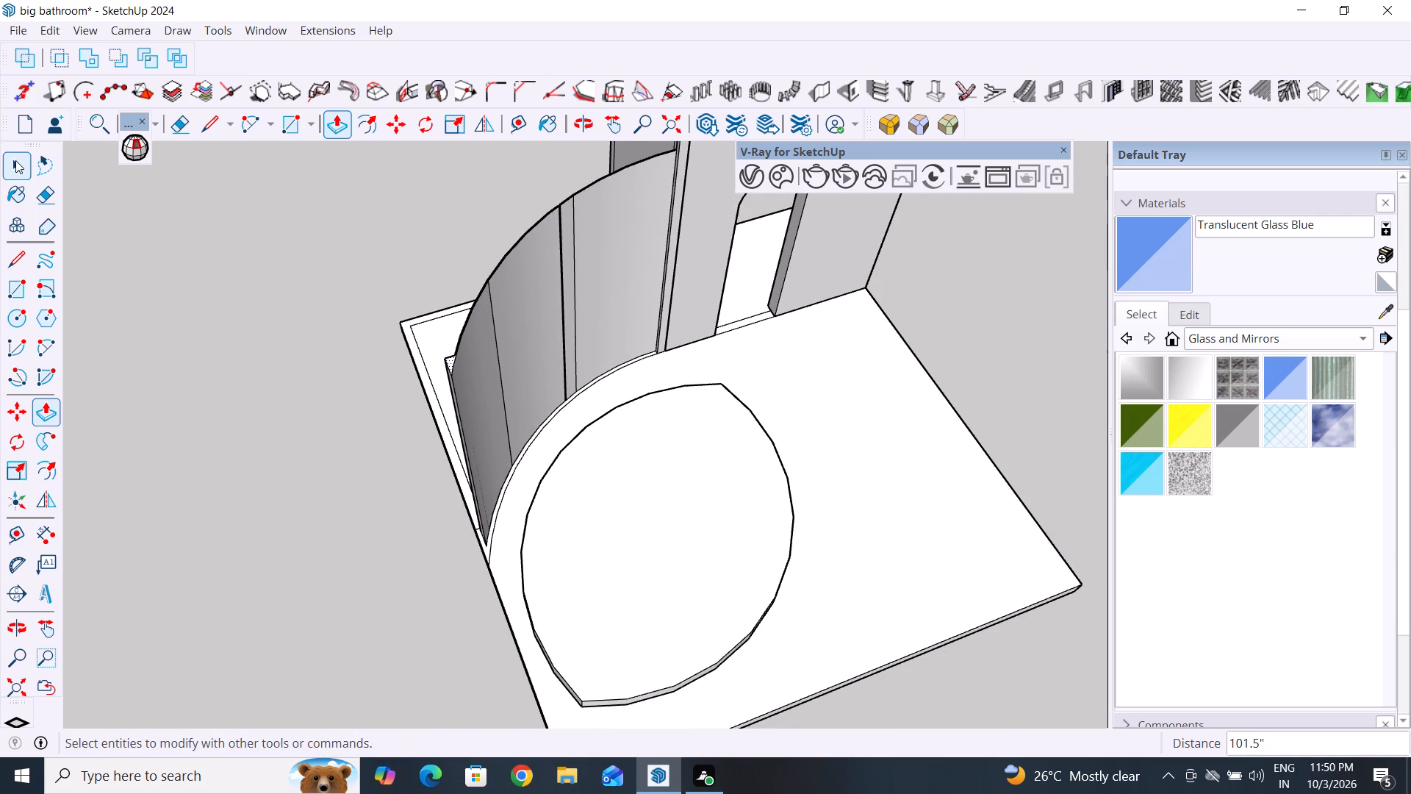
# Paint the platform-side faces of the curved partition, including the narrow strip, with Translucent Glass Blue.
pyautogui.click(15, 160)
pyautogui.scroll(-10, 288, 453)
pyautogui.moveTo(498, 527); pyautogui.dragTo(216, 532, button='middle')
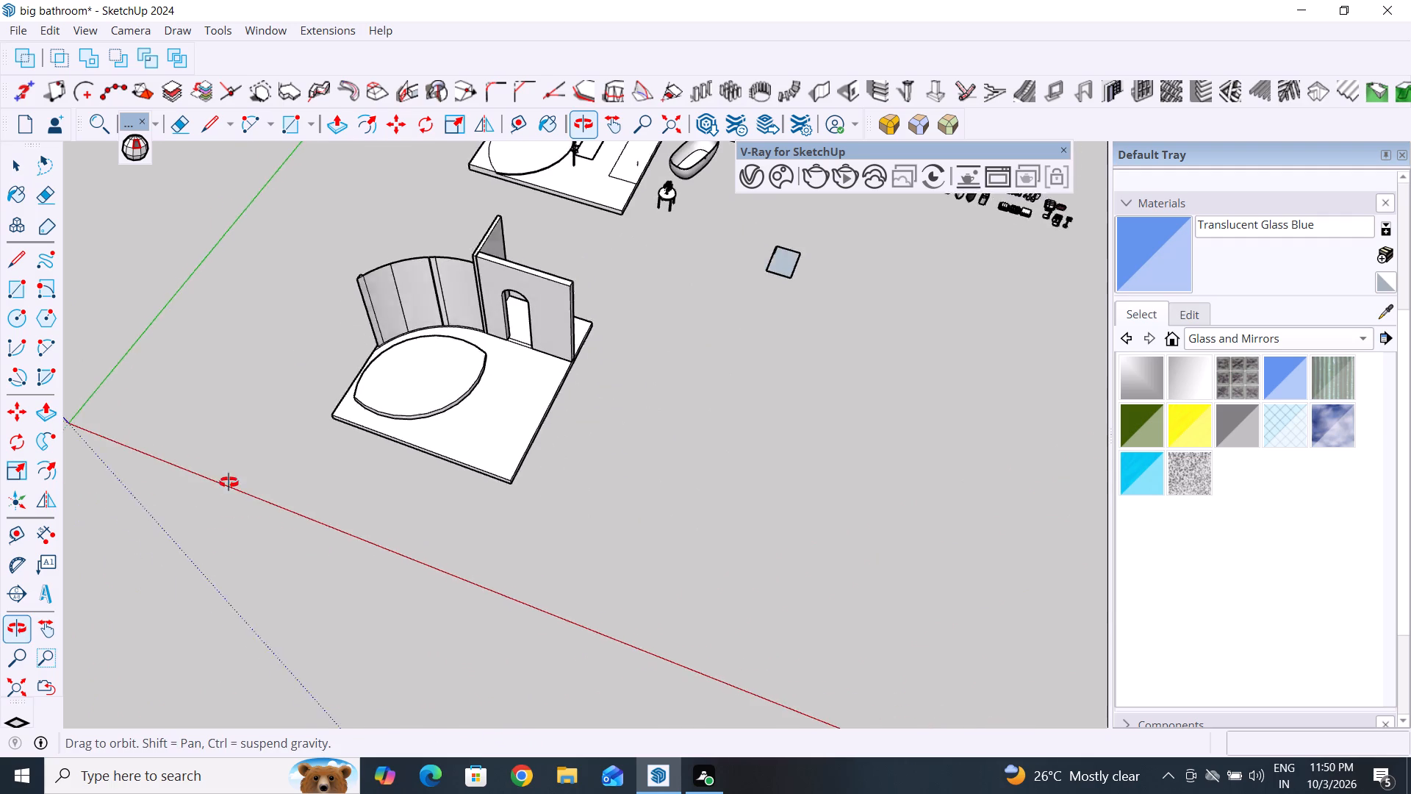
pyautogui.scroll(4, 330, 212)
pyautogui.scroll(5, 394, 241)
pyautogui.click(515, 373)
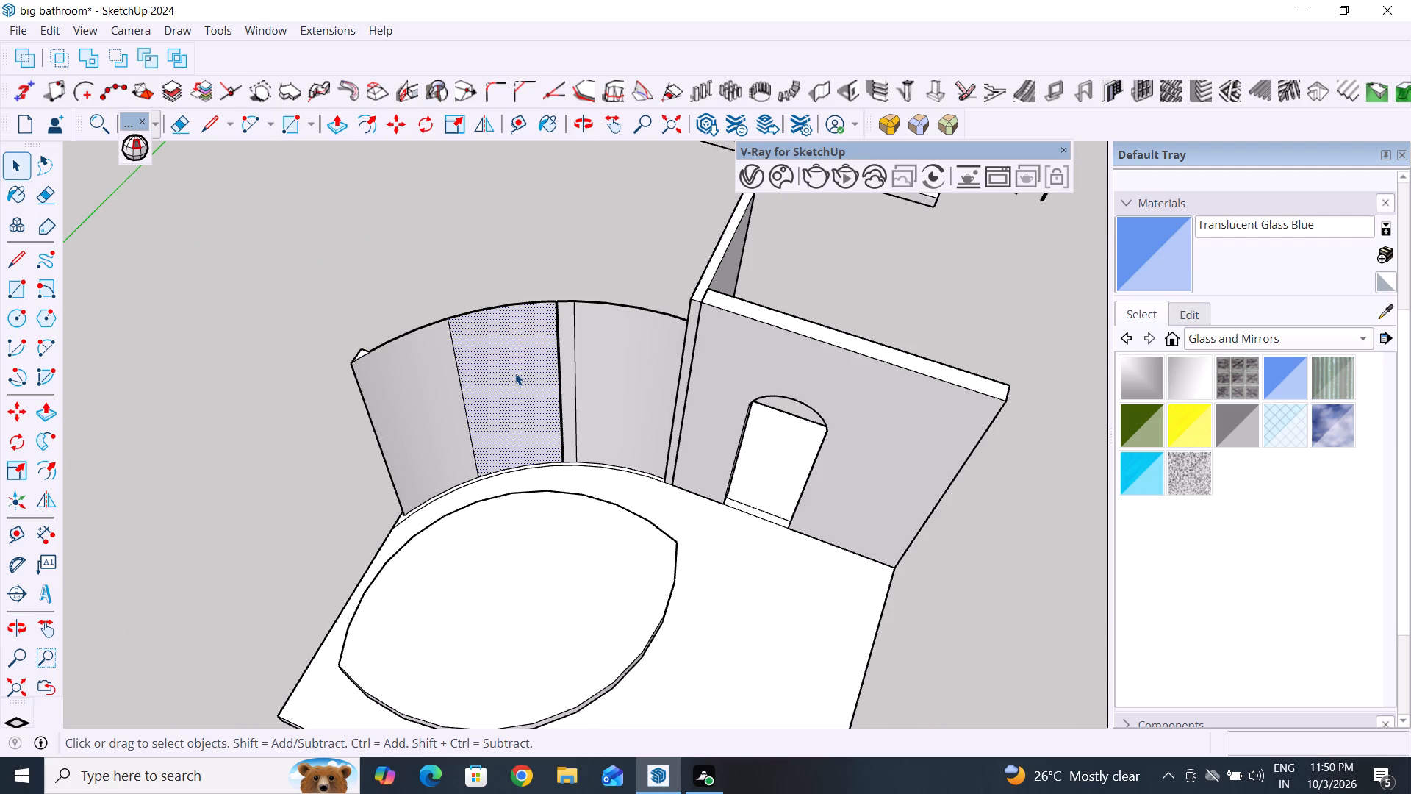
pyautogui.click(1288, 374)
pyautogui.click(509, 401)
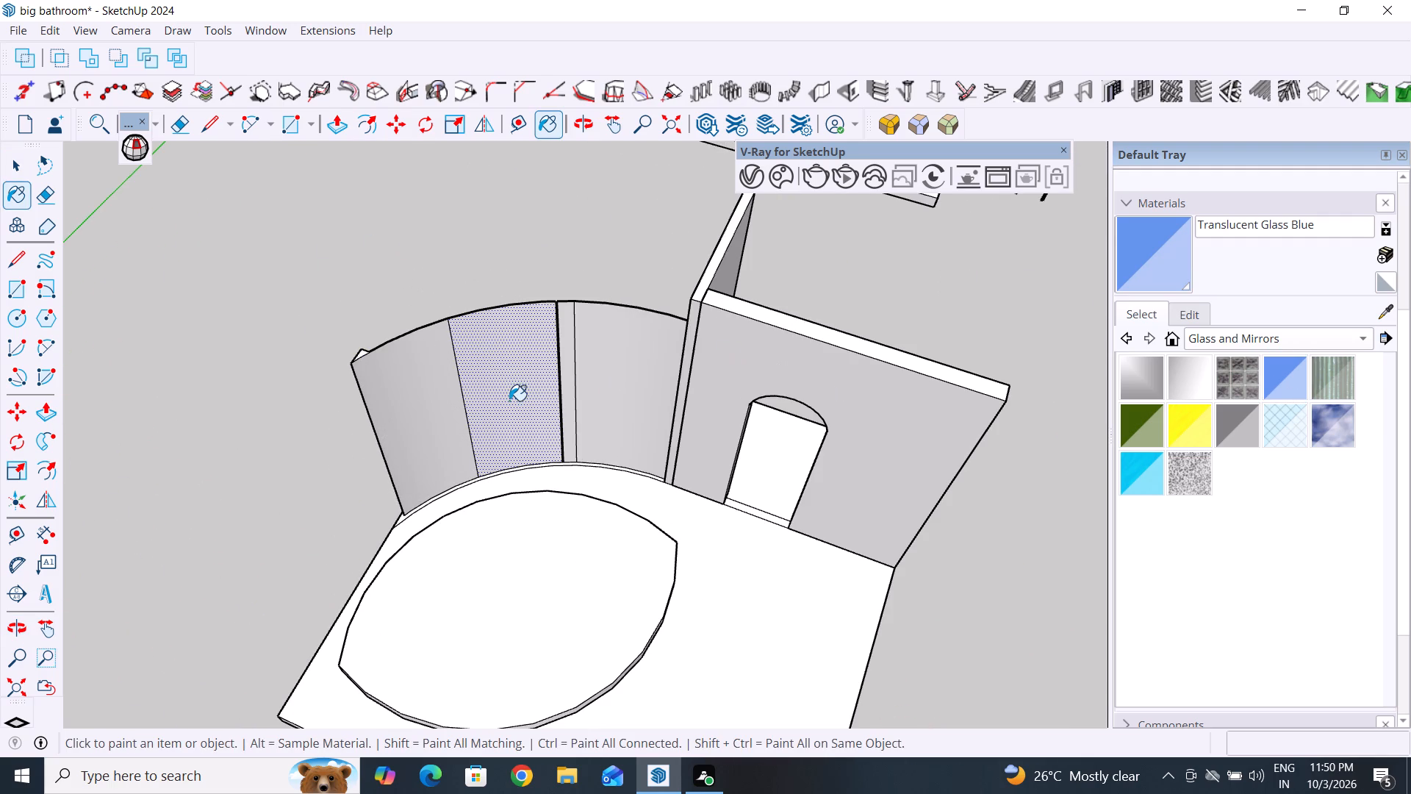
pyautogui.click(582, 415)
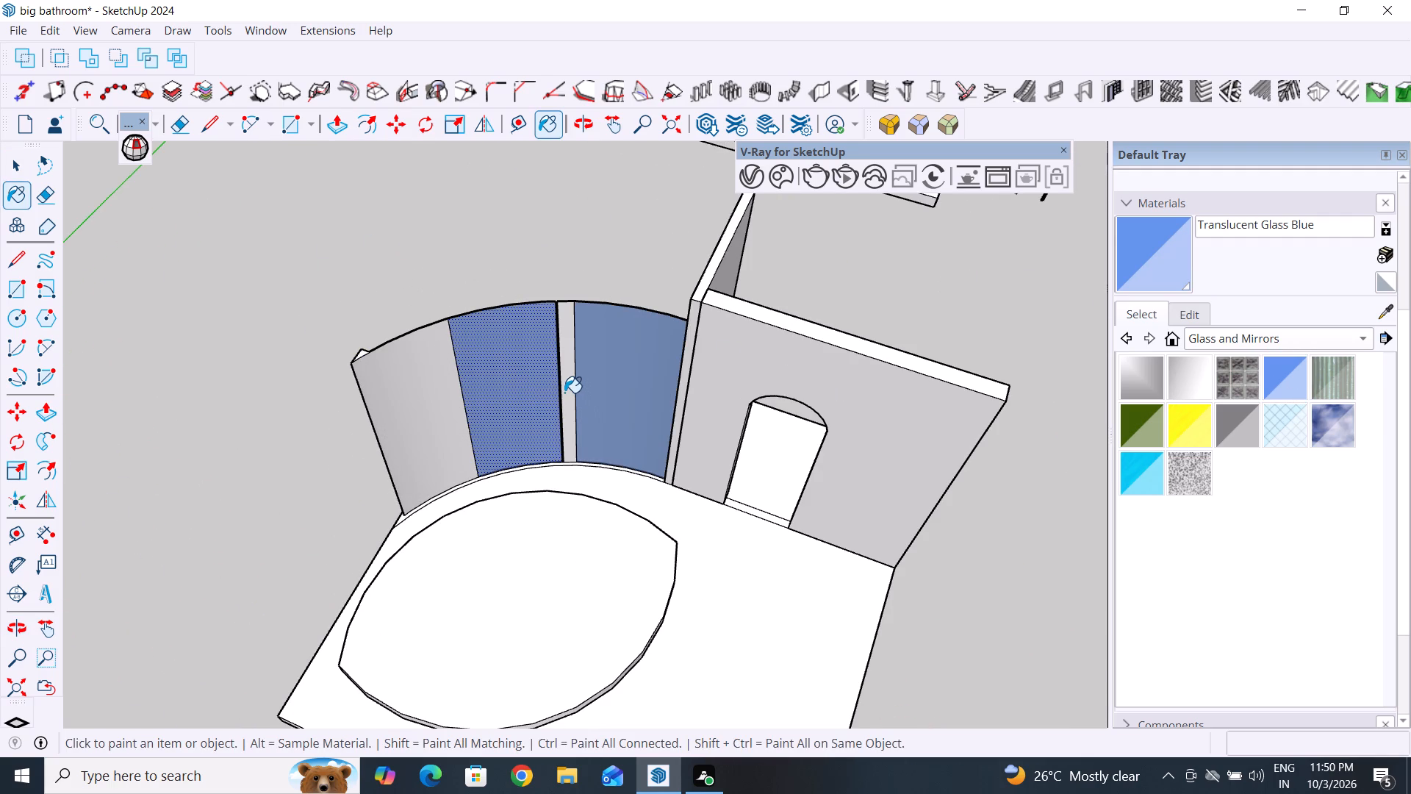
pyautogui.click(564, 393)
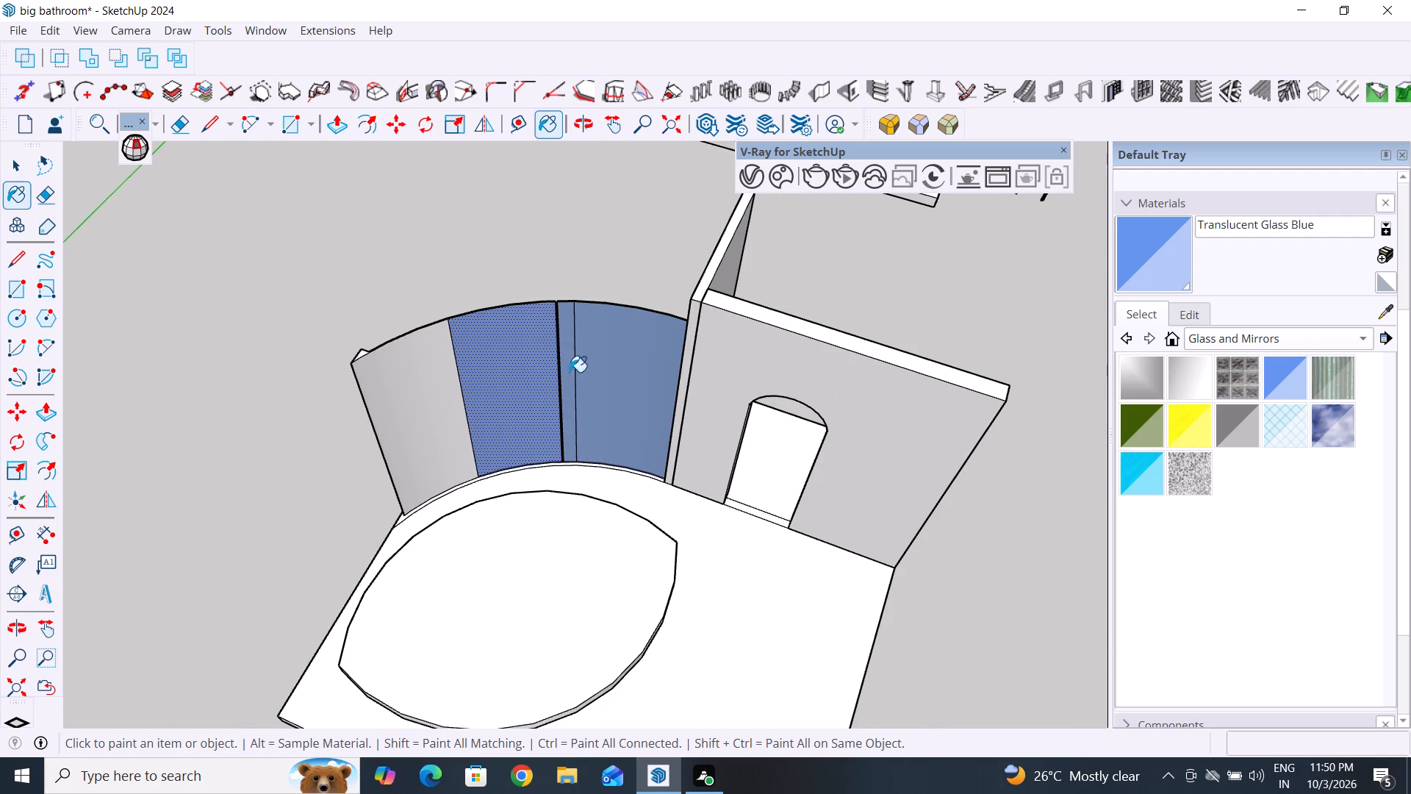
pyautogui.scroll(15, 541, 349)
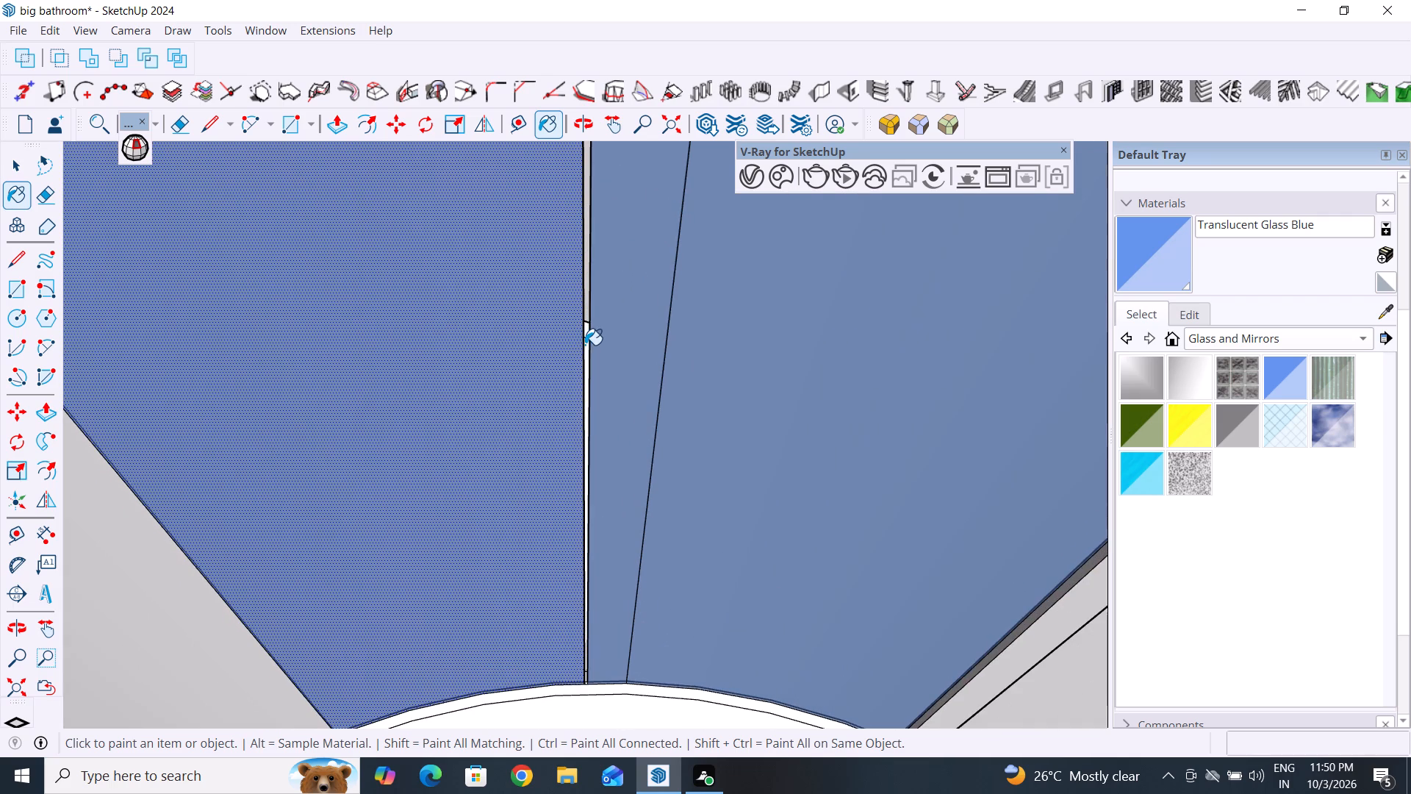
pyautogui.scroll(-5, 614, 455)
pyautogui.click(259, 544)
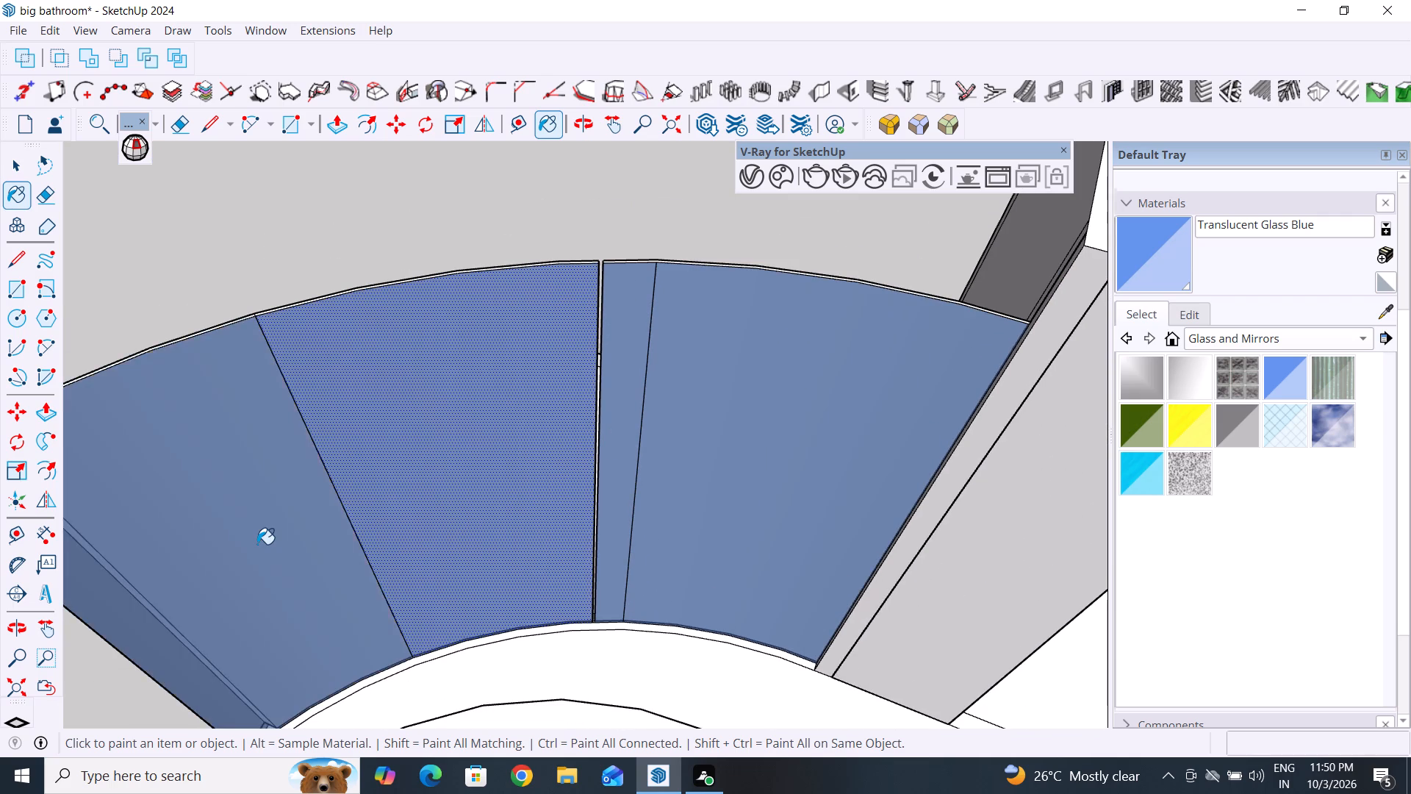
# Paint the outer faces of the curved partition, including the narrow strip, with Translucent Glass Blue, and clear the selection.
pyautogui.scroll(-5, 257, 544)
pyautogui.moveTo(275, 579); pyautogui.dragTo(999, 398, button='middle')
pyautogui.moveTo(741, 471); pyautogui.dragTo(1057, 487, button='middle')
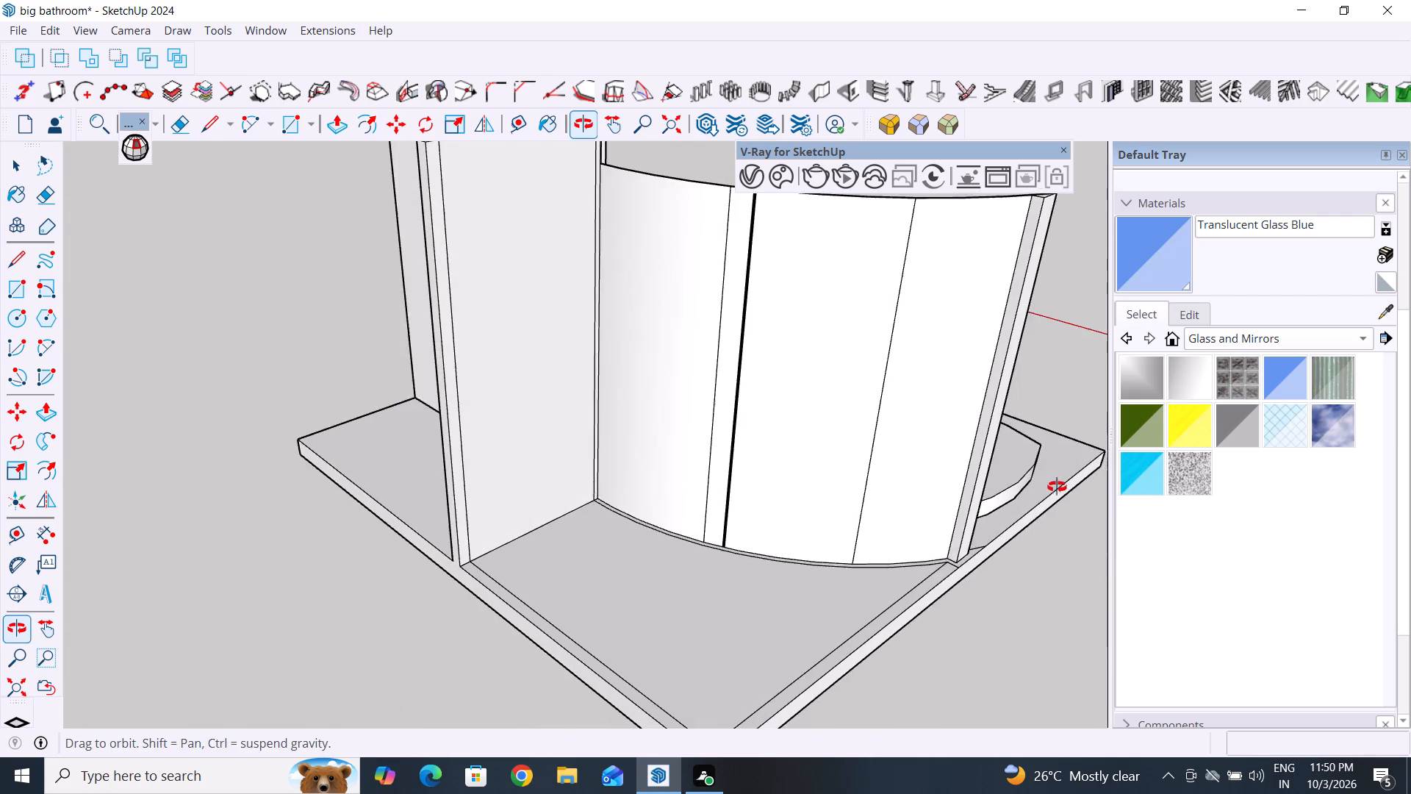
pyautogui.moveTo(1057, 487); pyautogui.dragTo(1063, 490, button='middle')
pyautogui.click(647, 348)
pyautogui.scroll(5, 719, 400)
pyautogui.click(722, 400)
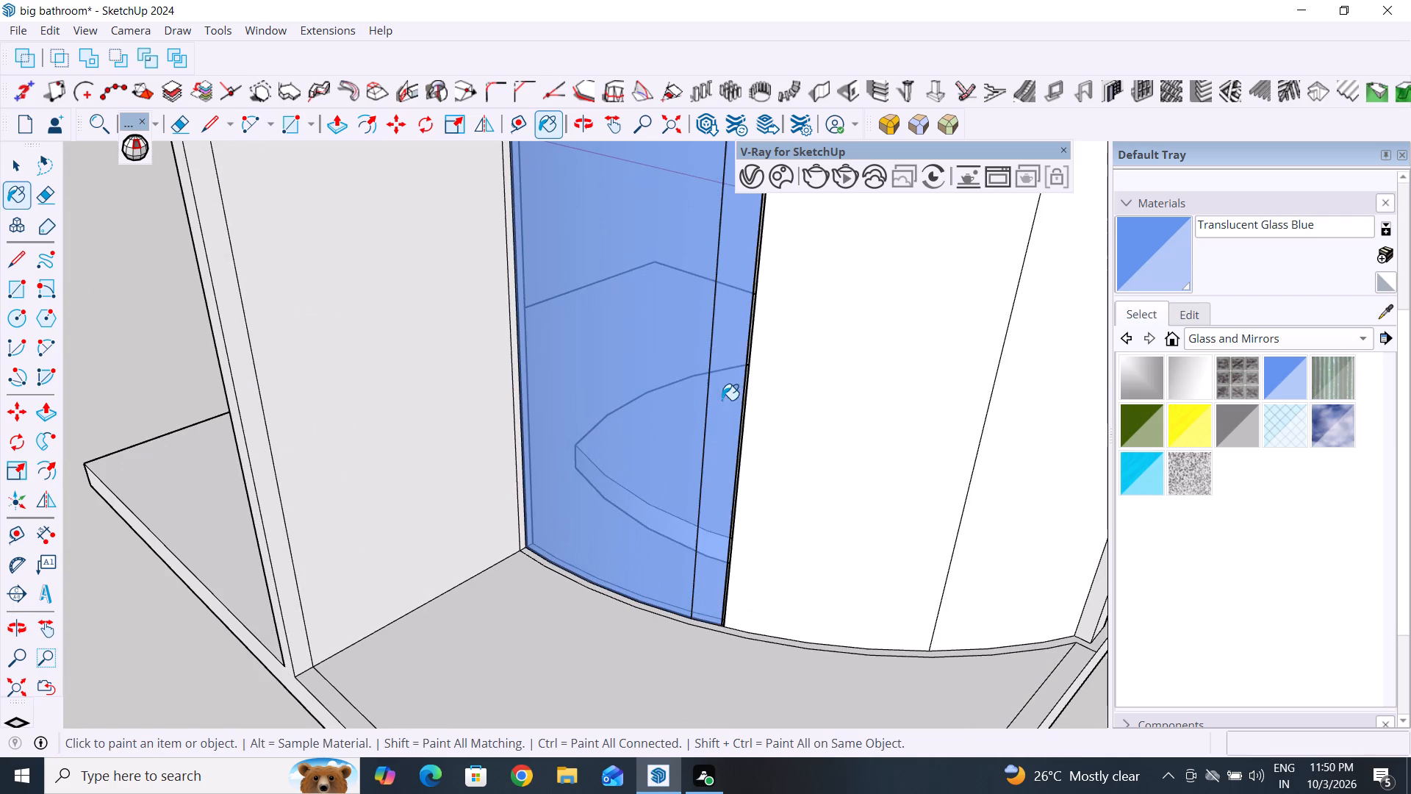
pyautogui.click(883, 357)
pyautogui.scroll(-7, 675, 503)
pyautogui.click(878, 421)
pyautogui.scroll(-4, 759, 516)
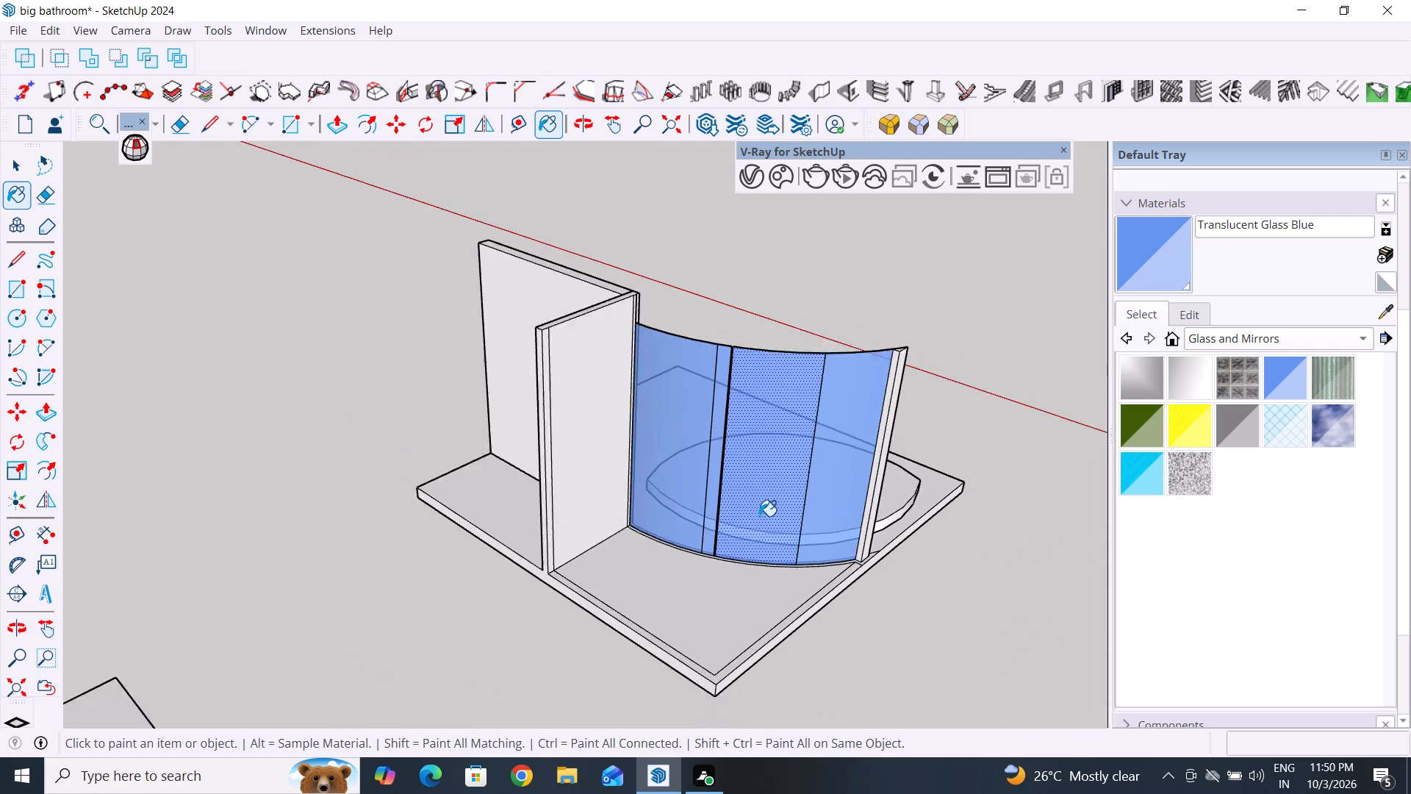
pyautogui.scroll(14, 861, 529)
pyautogui.scroll(-7, 807, 618)
pyautogui.moveTo(947, 546); pyautogui.dragTo(944, 548, button='middle')
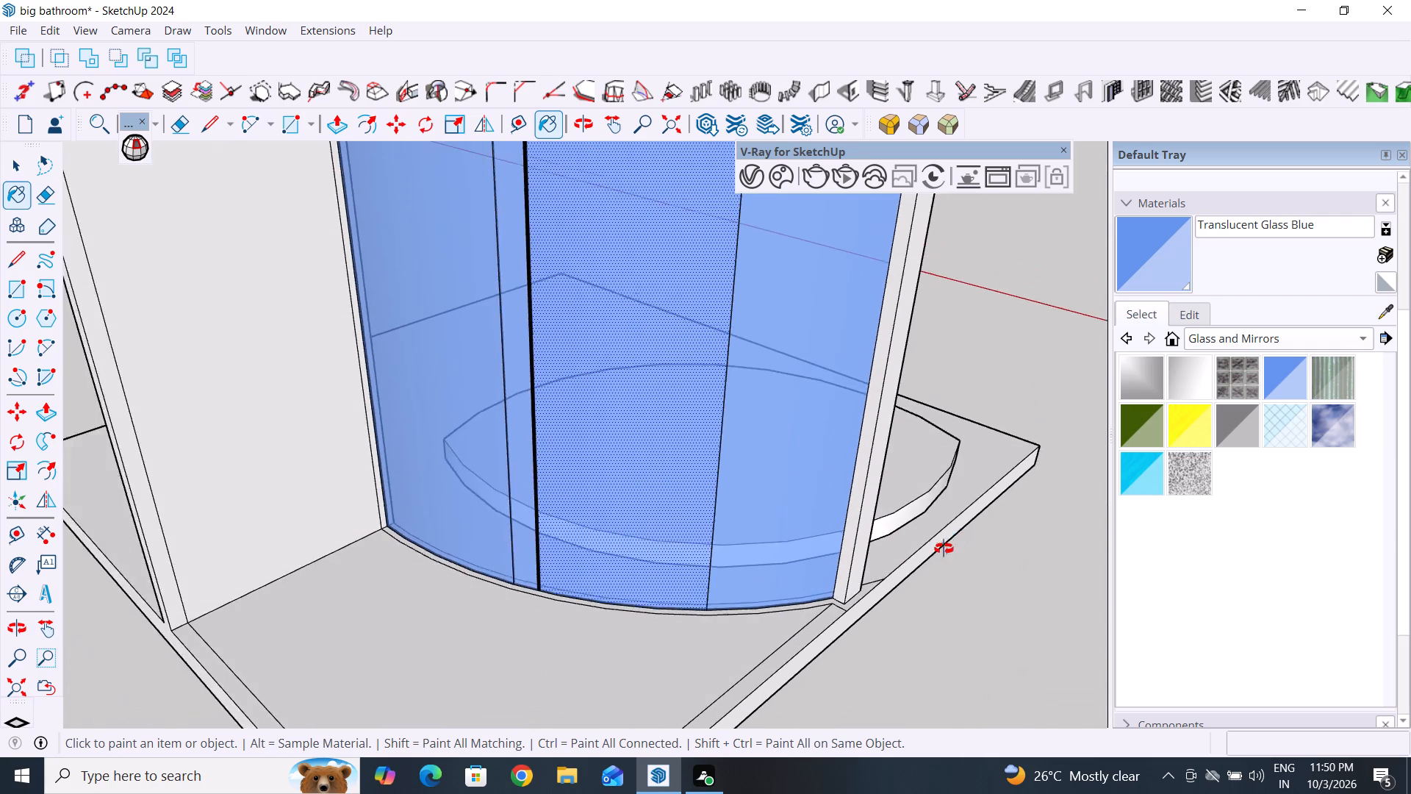
pyautogui.moveTo(944, 548); pyautogui.dragTo(349, 616, button='middle')
pyautogui.scroll(-6, 506, 534)
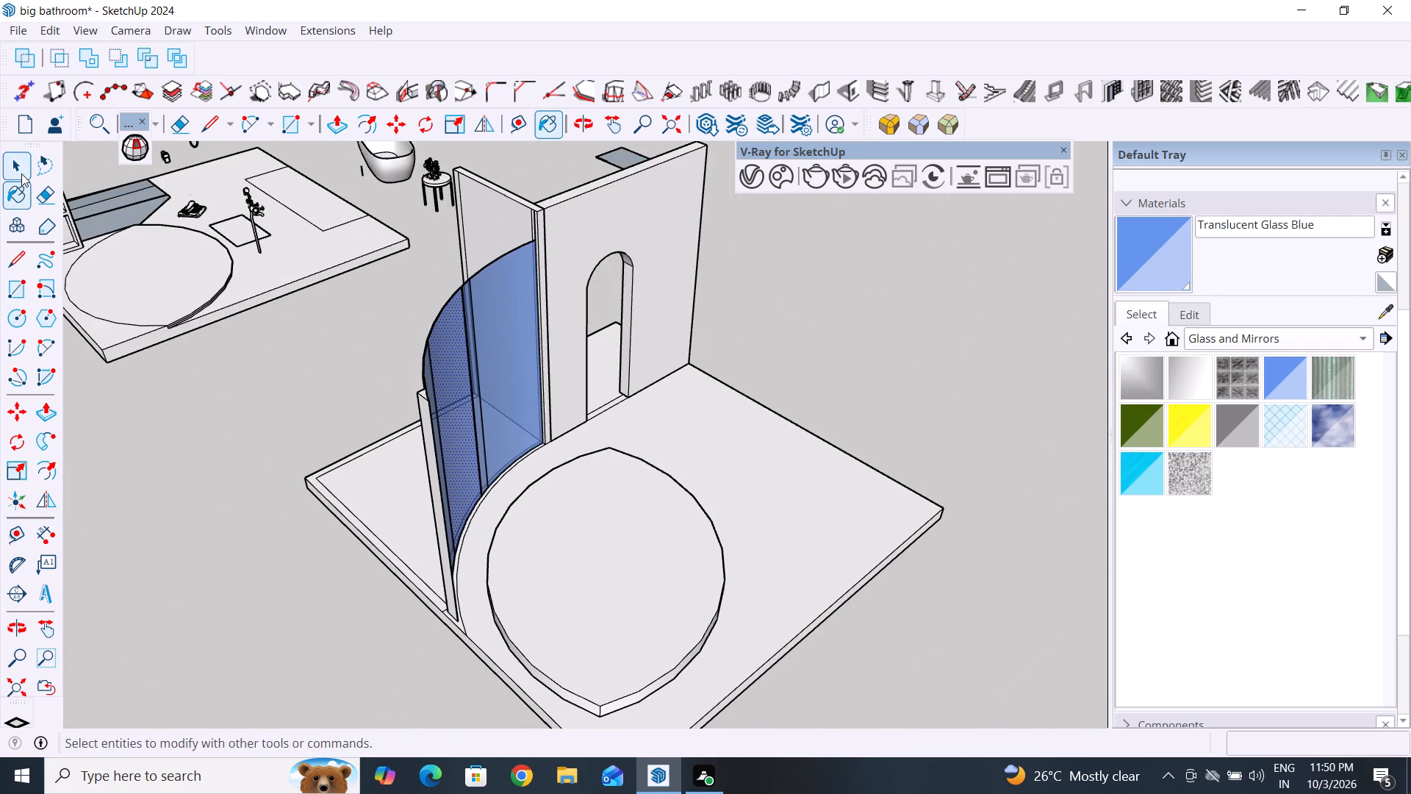
pyautogui.click(21, 174)
pyautogui.click(222, 403)
# Examine the glass curved partition, arched wall and platform from several sides.
pyautogui.scroll(-5, 306, 605)
pyautogui.moveTo(471, 582); pyautogui.dragTo(210, 631, button='middle')
pyautogui.scroll(-6, 580, 537)
pyautogui.moveTo(480, 629); pyautogui.dragTo(338, 453, button='middle')
pyautogui.scroll(5, 275, 316)
pyautogui.scroll(2, 378, 379)
pyautogui.moveTo(518, 486); pyautogui.dragTo(508, 585, button='middle')
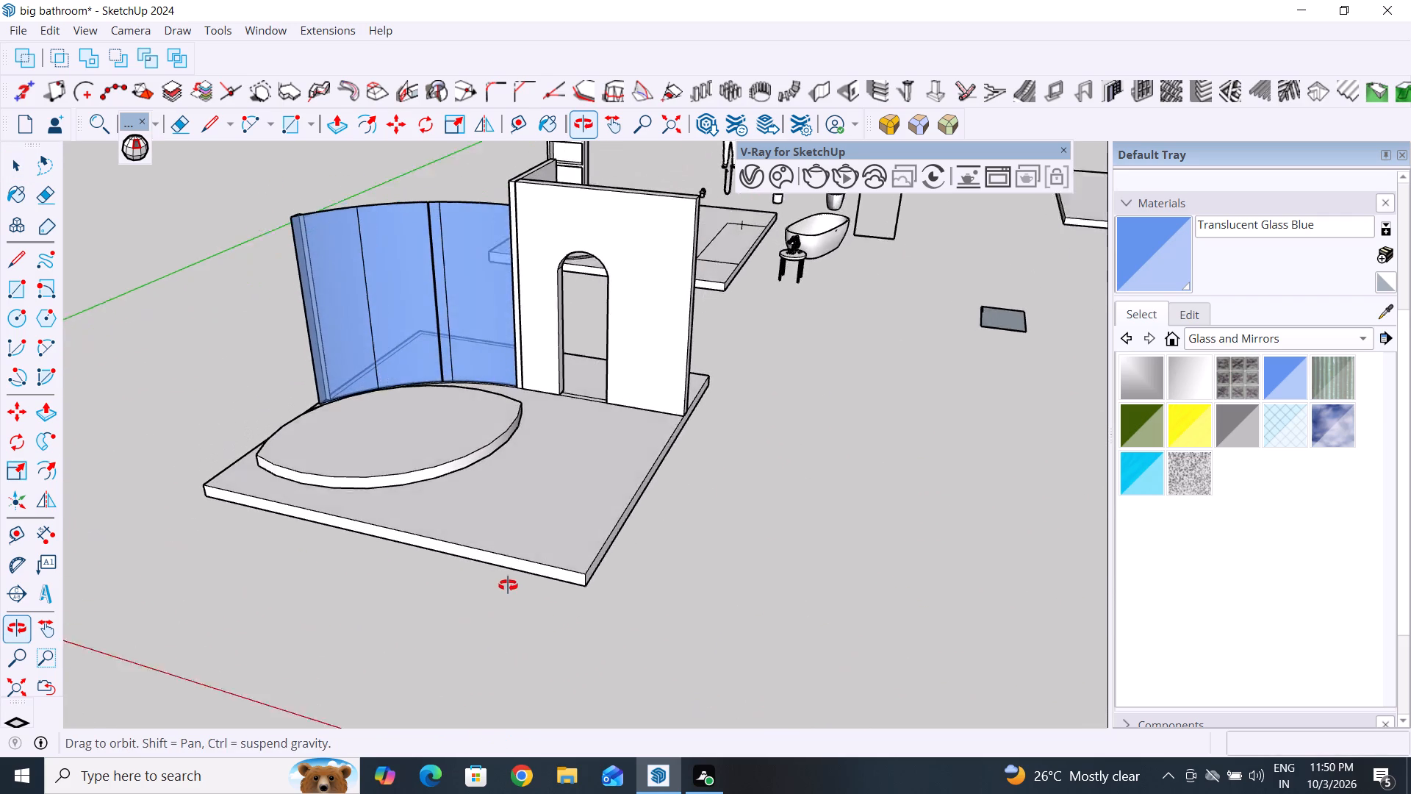
pyautogui.moveTo(508, 585); pyautogui.dragTo(382, 732, button='middle')
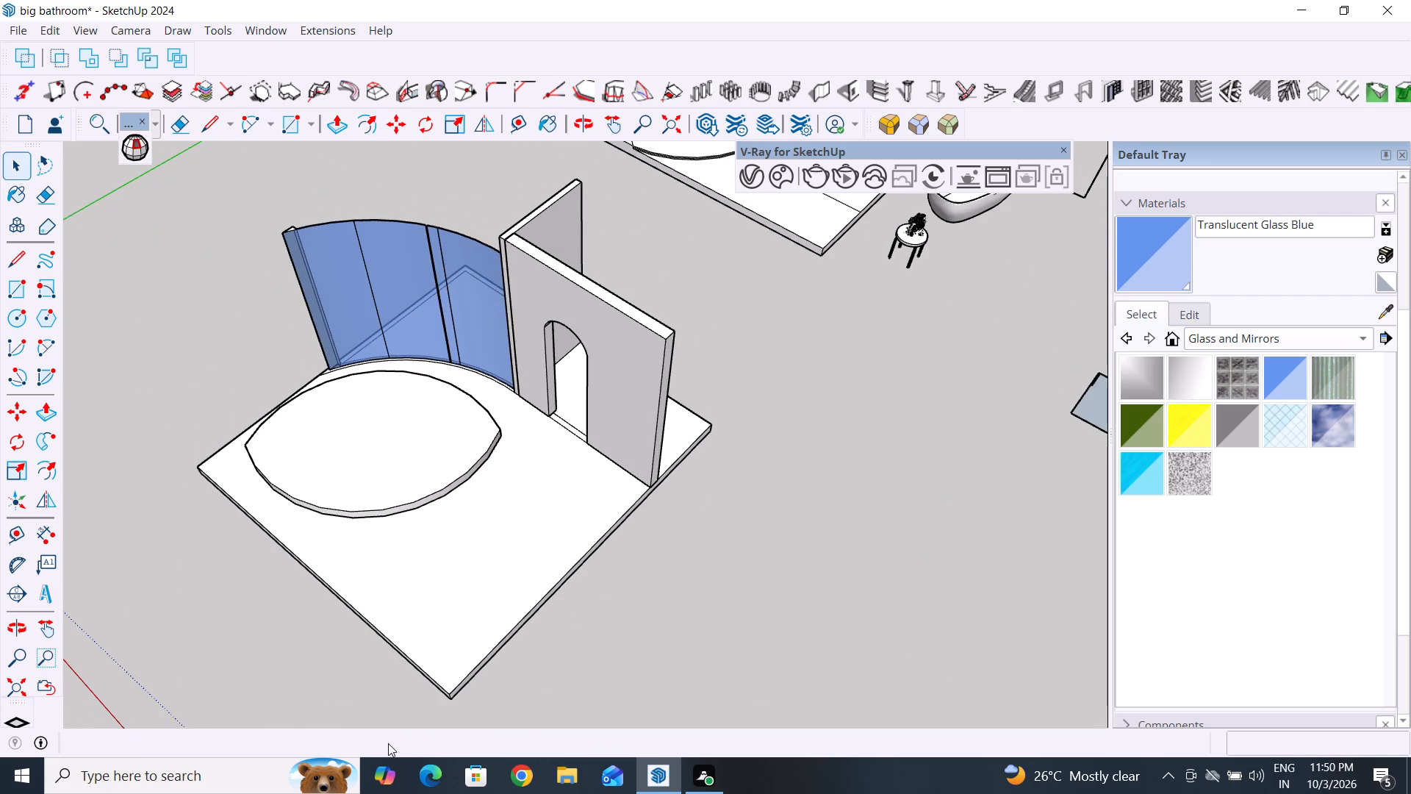
pyautogui.scroll(-6, 337, 509)
pyautogui.moveTo(420, 581); pyautogui.dragTo(605, 519, button='middle')
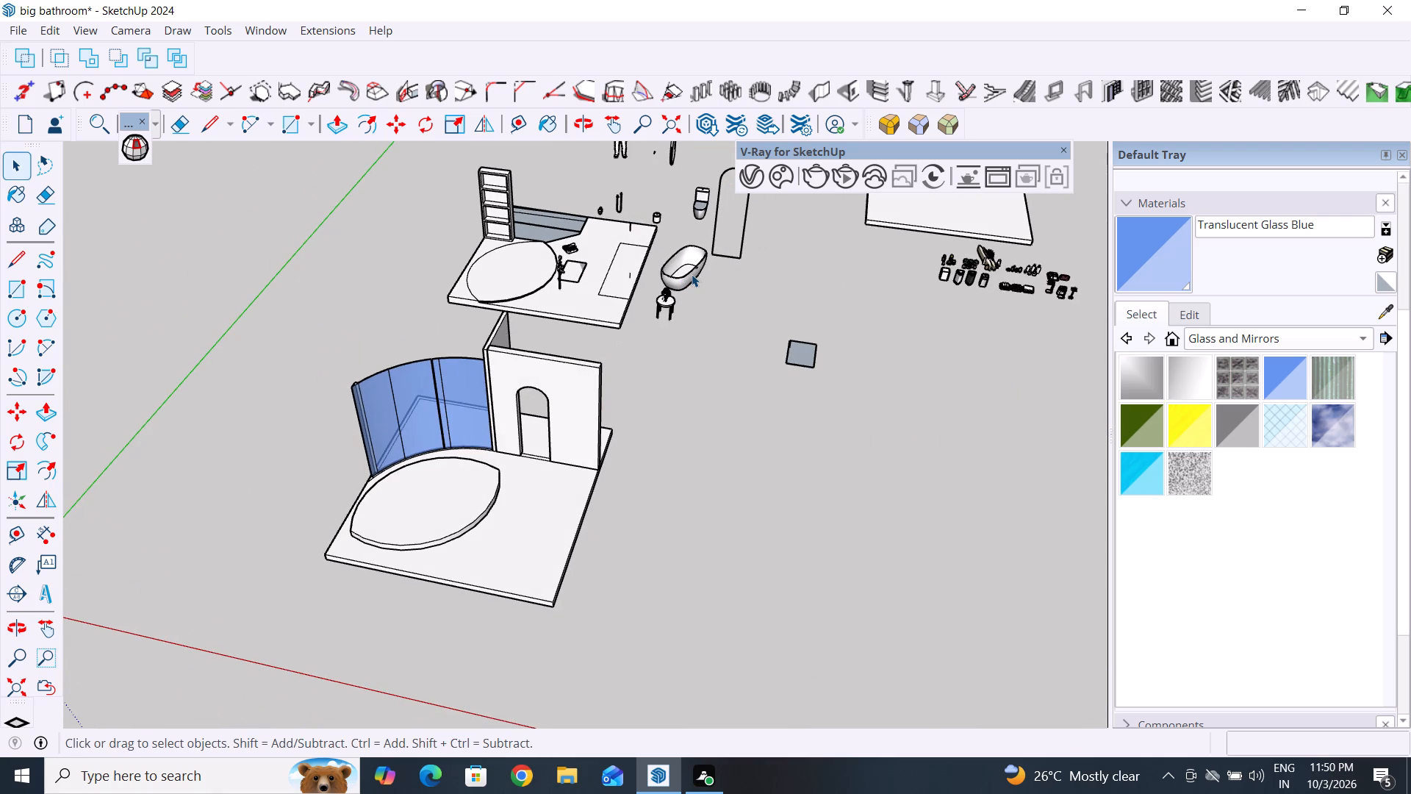
# Move the bathtub about 425.4" from beside the old layout onto the oval platform of the new slab.
pyautogui.click(692, 274)
pyautogui.press('m')
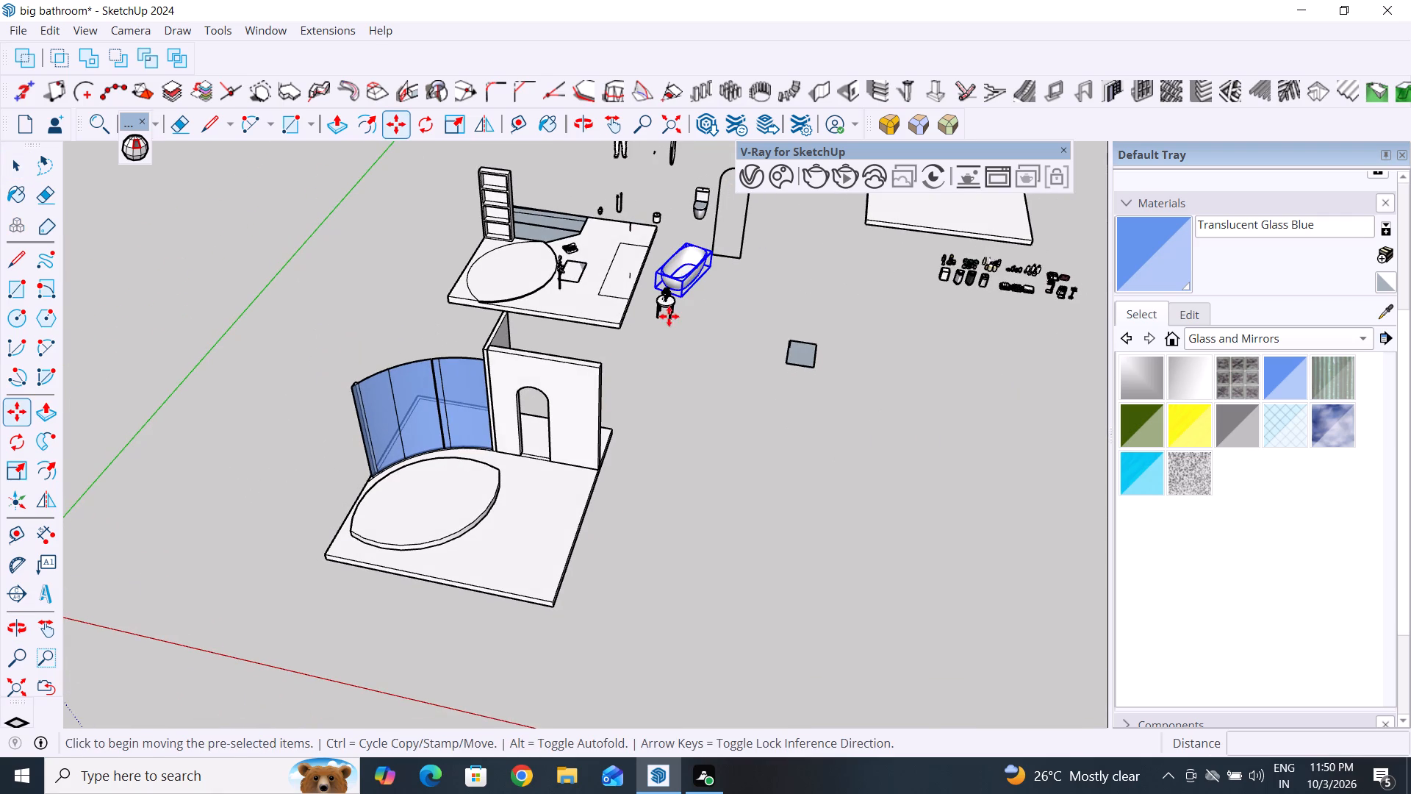
pyautogui.click(686, 297)
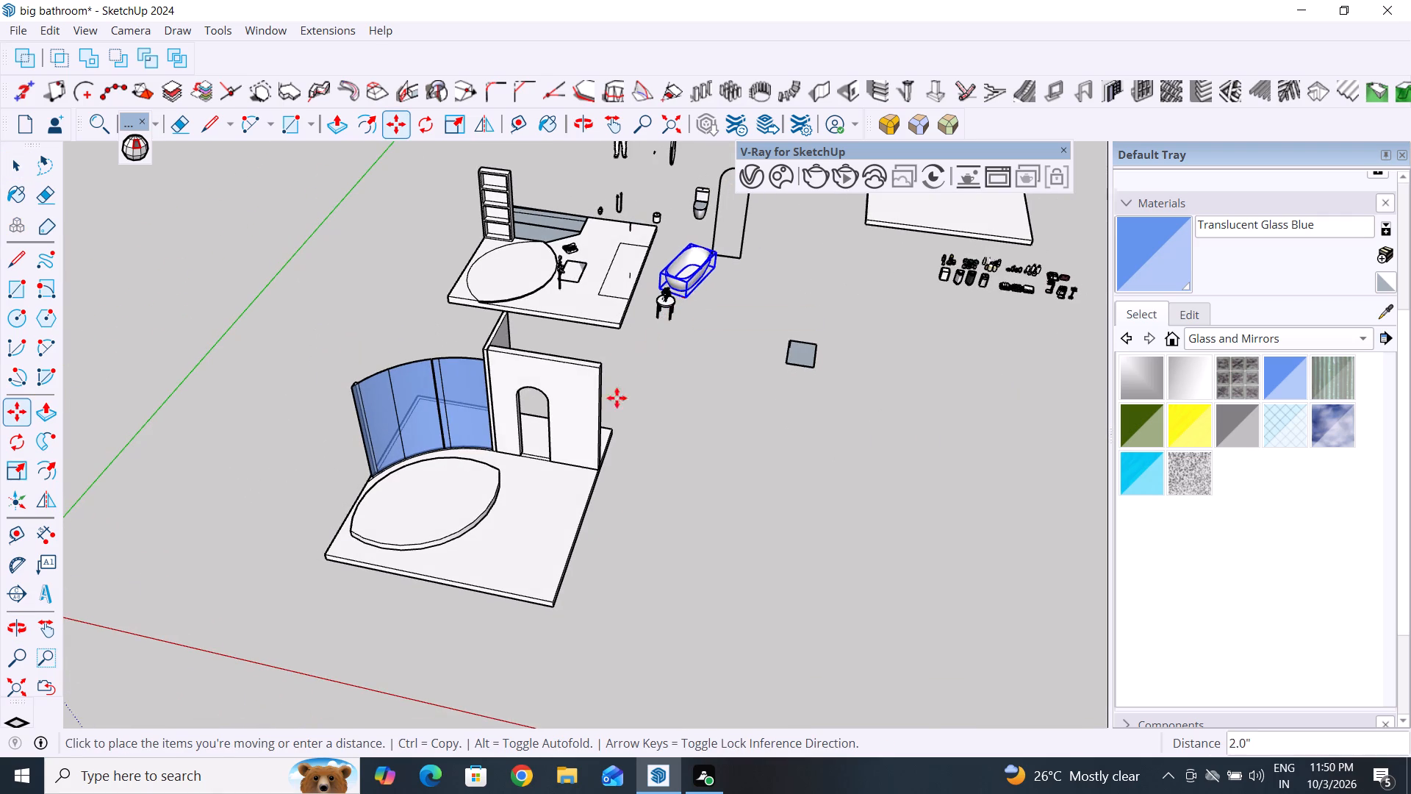
pyautogui.moveTo(397, 536); pyautogui.dragTo(467, 520, button='middle')
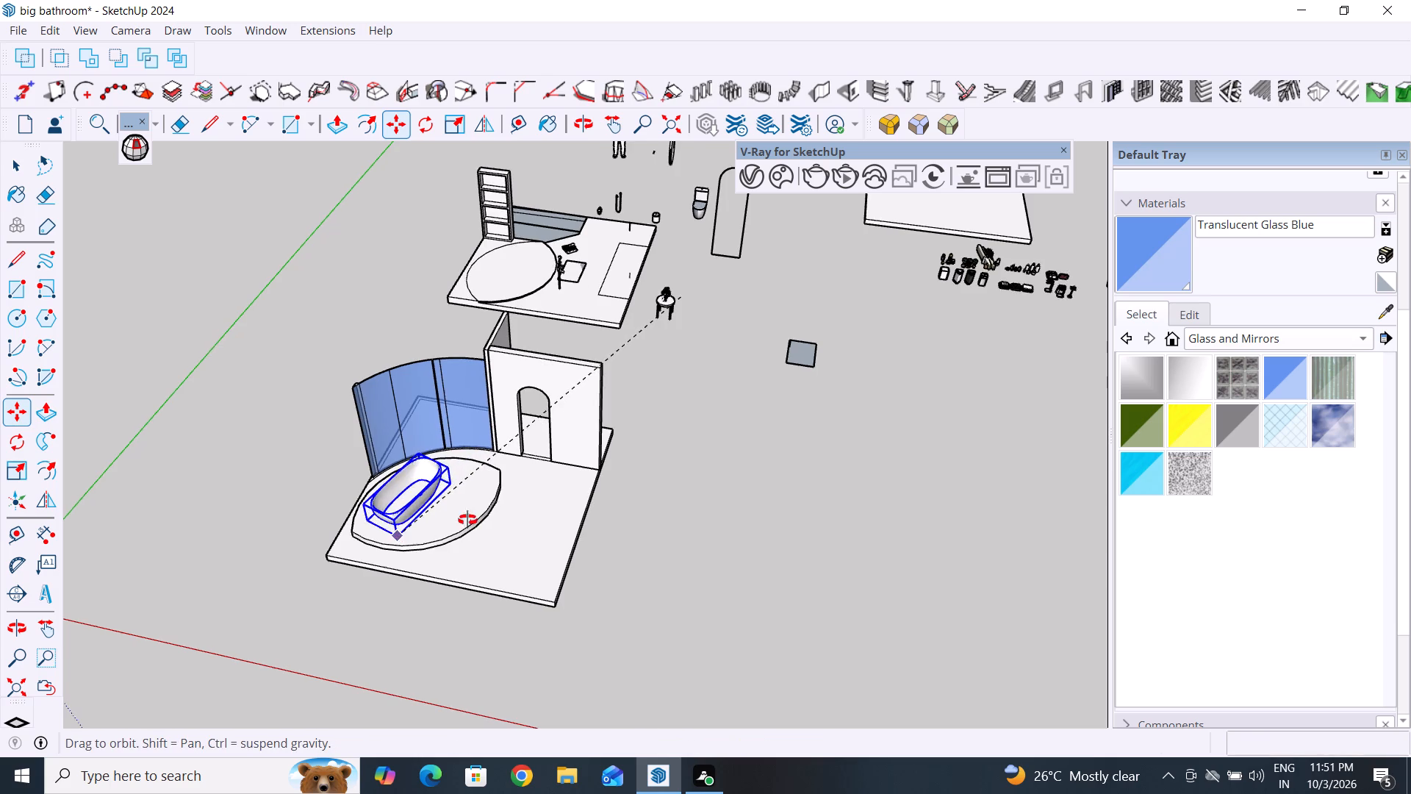
pyautogui.moveTo(467, 520); pyautogui.dragTo(558, 420, button='middle')
pyautogui.scroll(1, 557, 419)
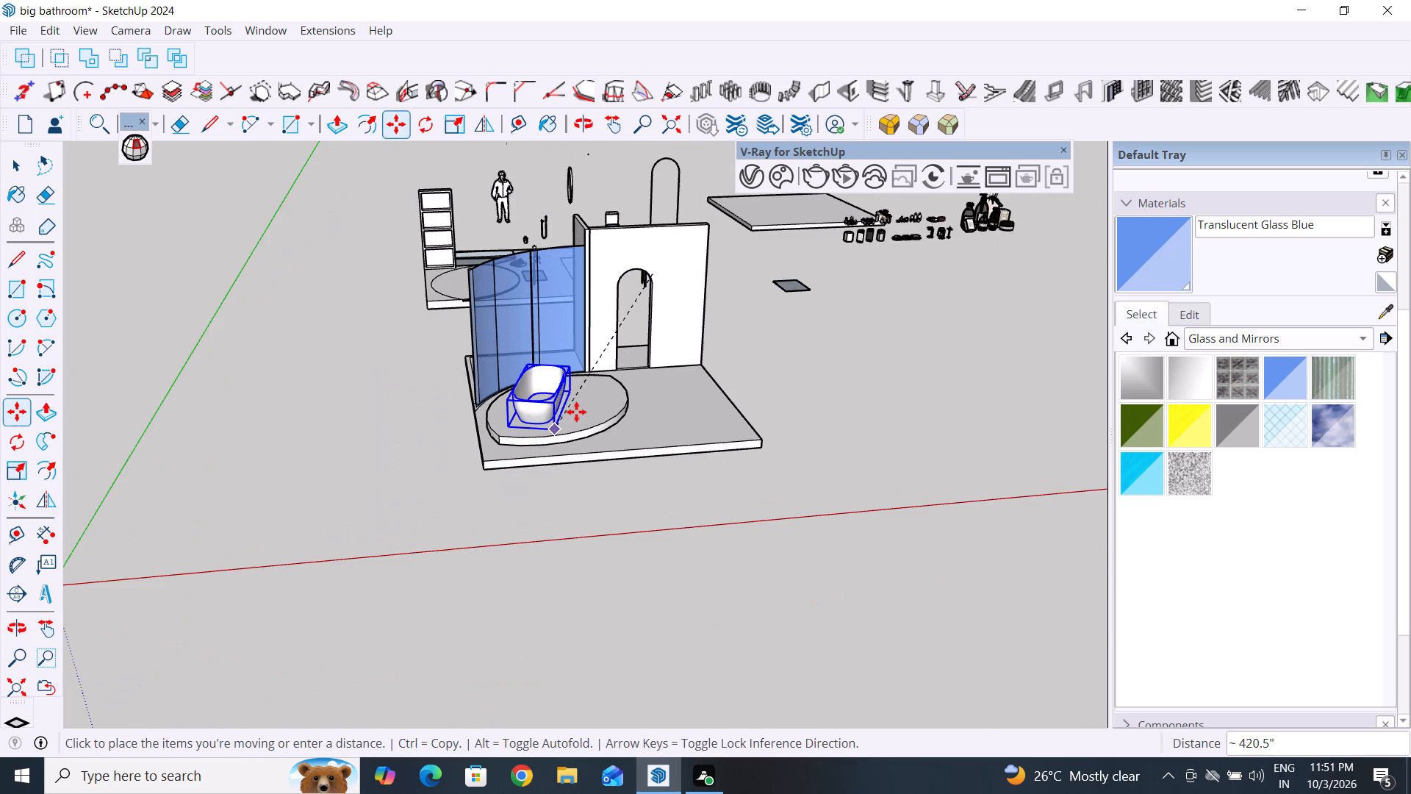
pyautogui.scroll(5, 573, 403)
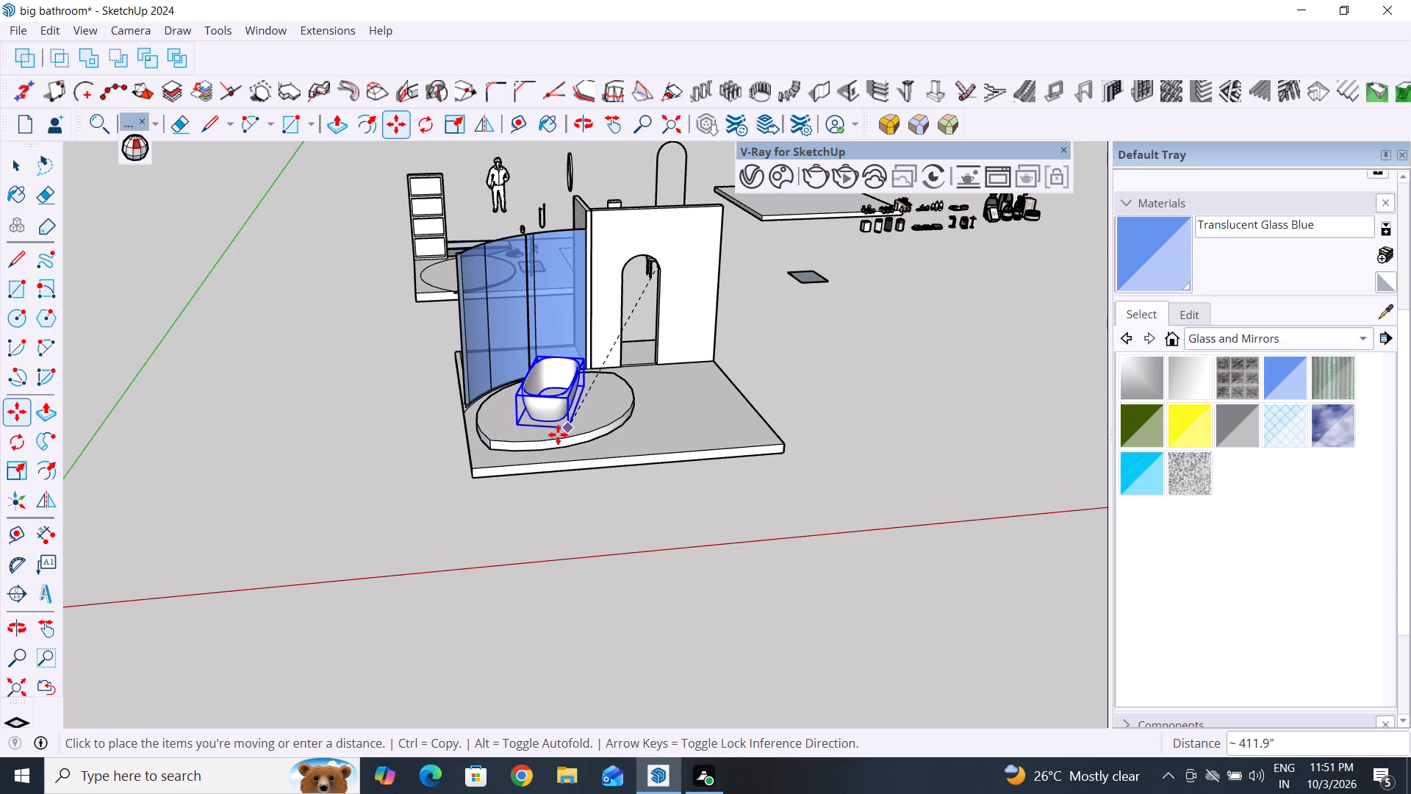
pyautogui.click(558, 434)
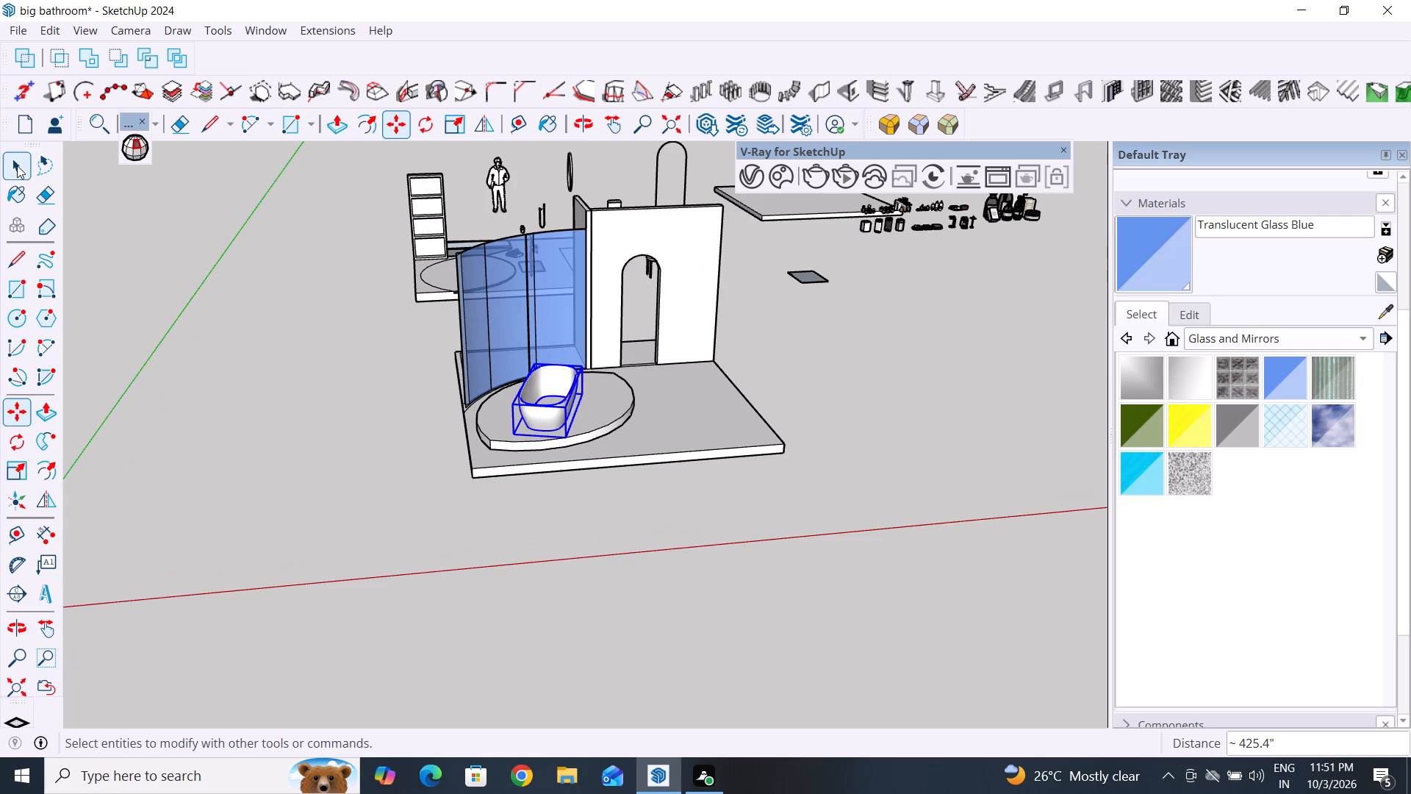
pyautogui.click(17, 165)
# Rotate the bathtub about 27.7° around its centre on the oval platform, bringing it nearer the platform's long axis.
pyautogui.scroll(-6, 217, 500)
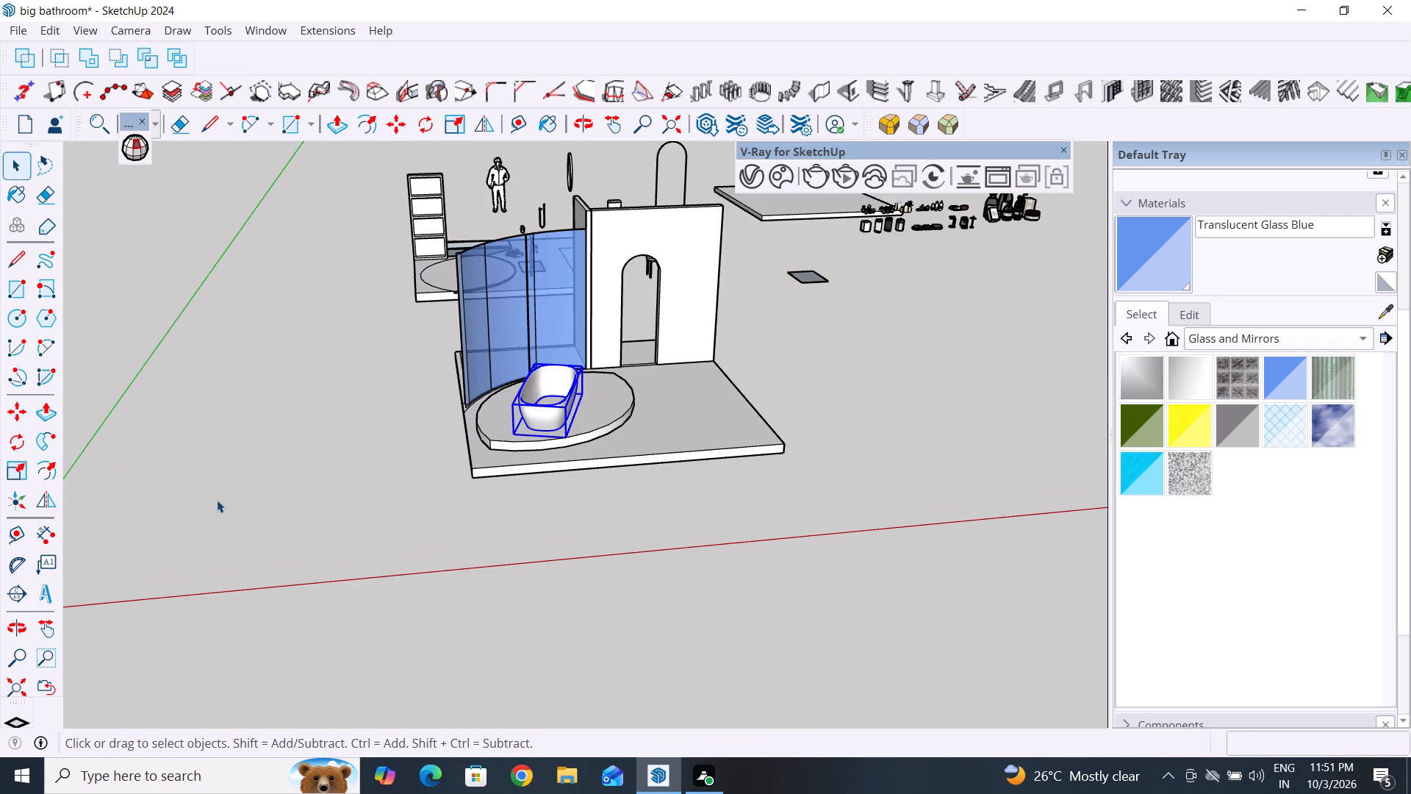
pyautogui.moveTo(446, 515); pyautogui.dragTo(412, 650, button='middle')
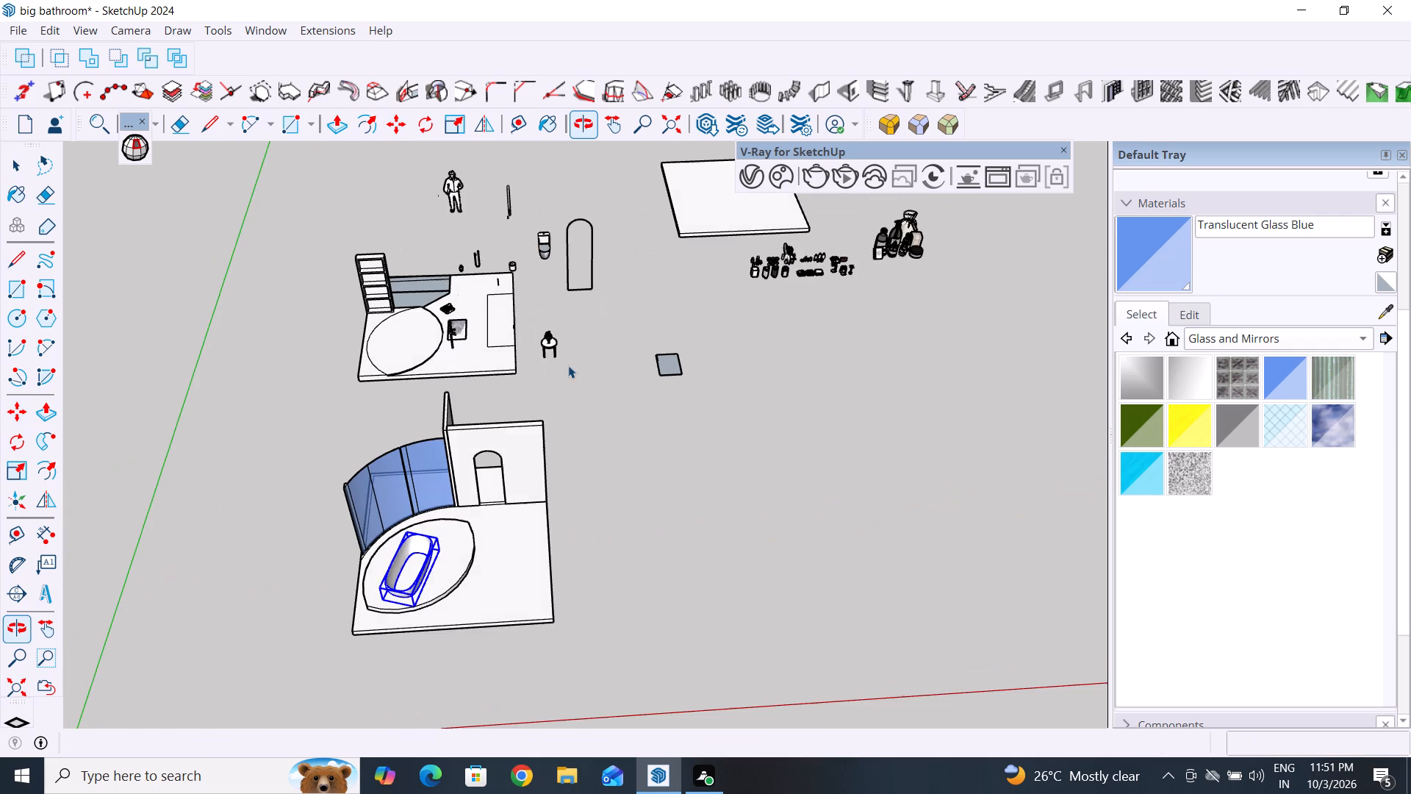
pyautogui.scroll(-4, 568, 365)
pyautogui.scroll(10, 503, 586)
pyautogui.scroll(5, 442, 531)
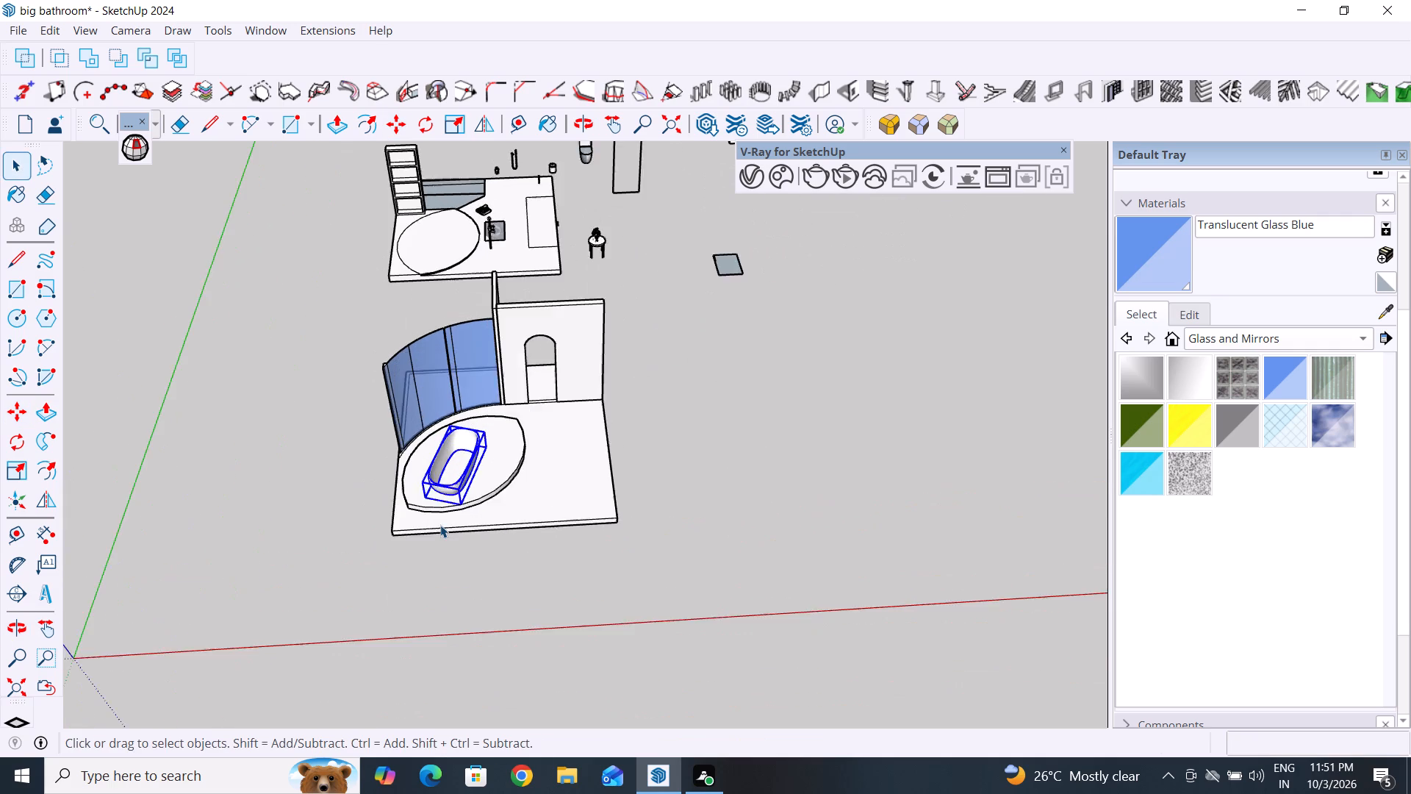
pyautogui.click(712, 509)
pyautogui.click(838, 414)
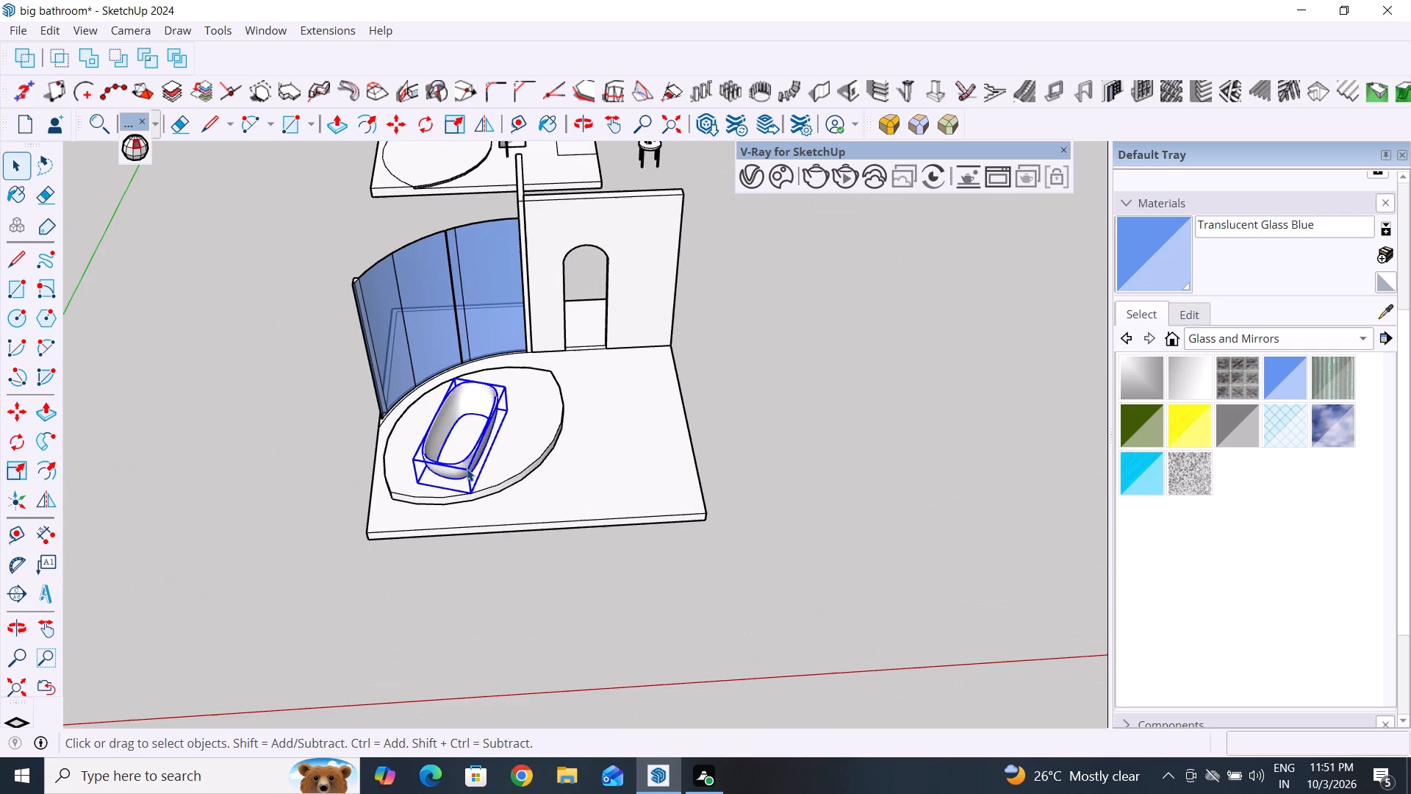
pyautogui.click(852, 485)
pyautogui.click(465, 468)
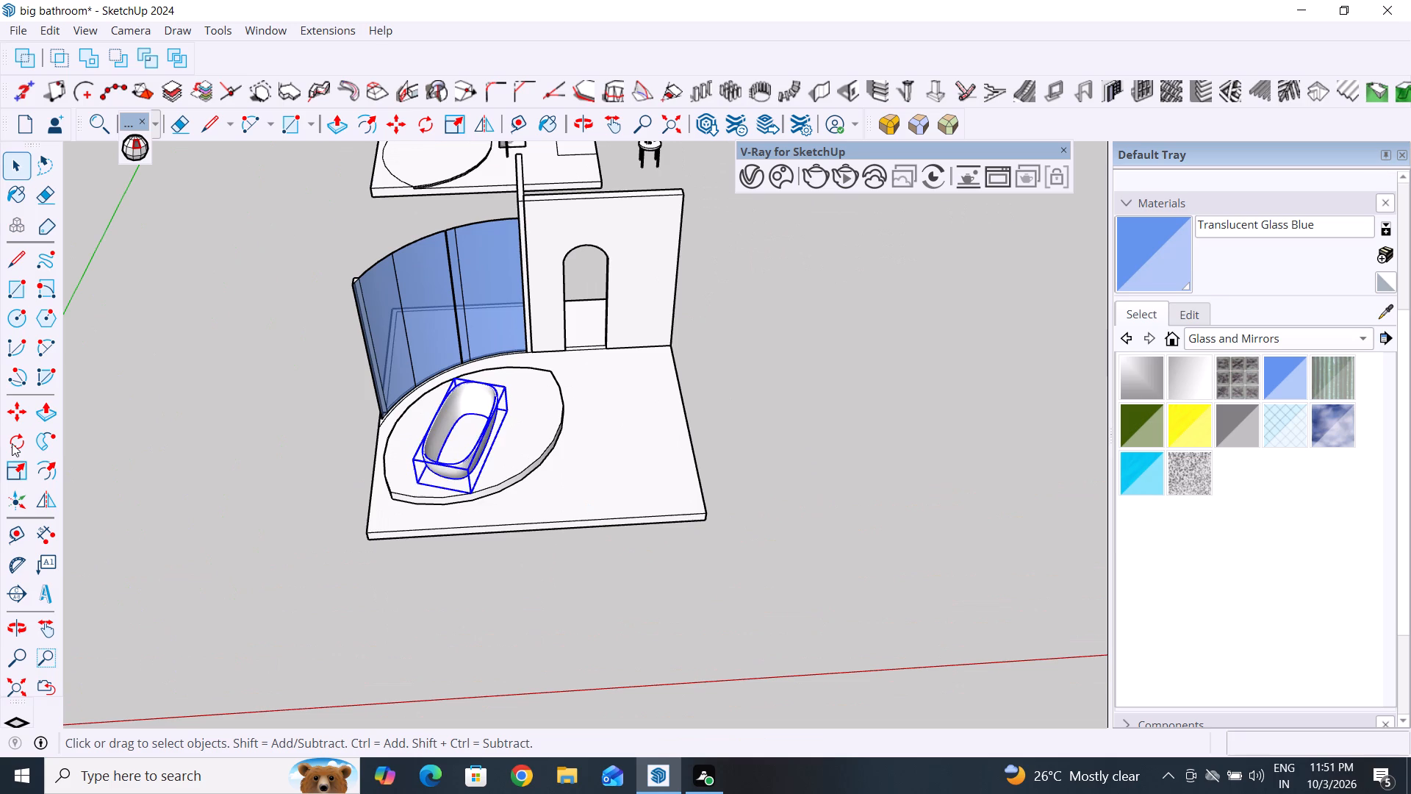
pyautogui.click(20, 440)
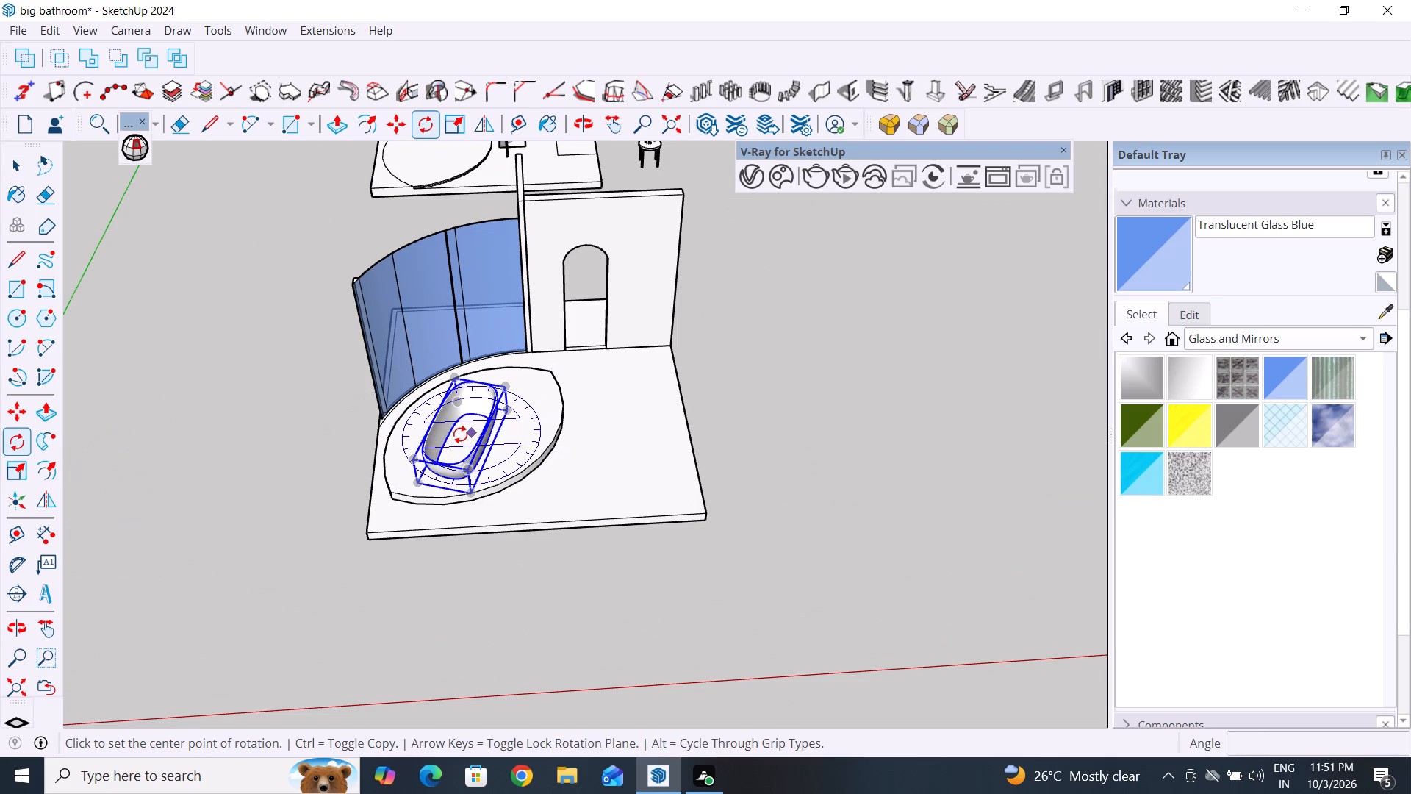
pyautogui.click(460, 434)
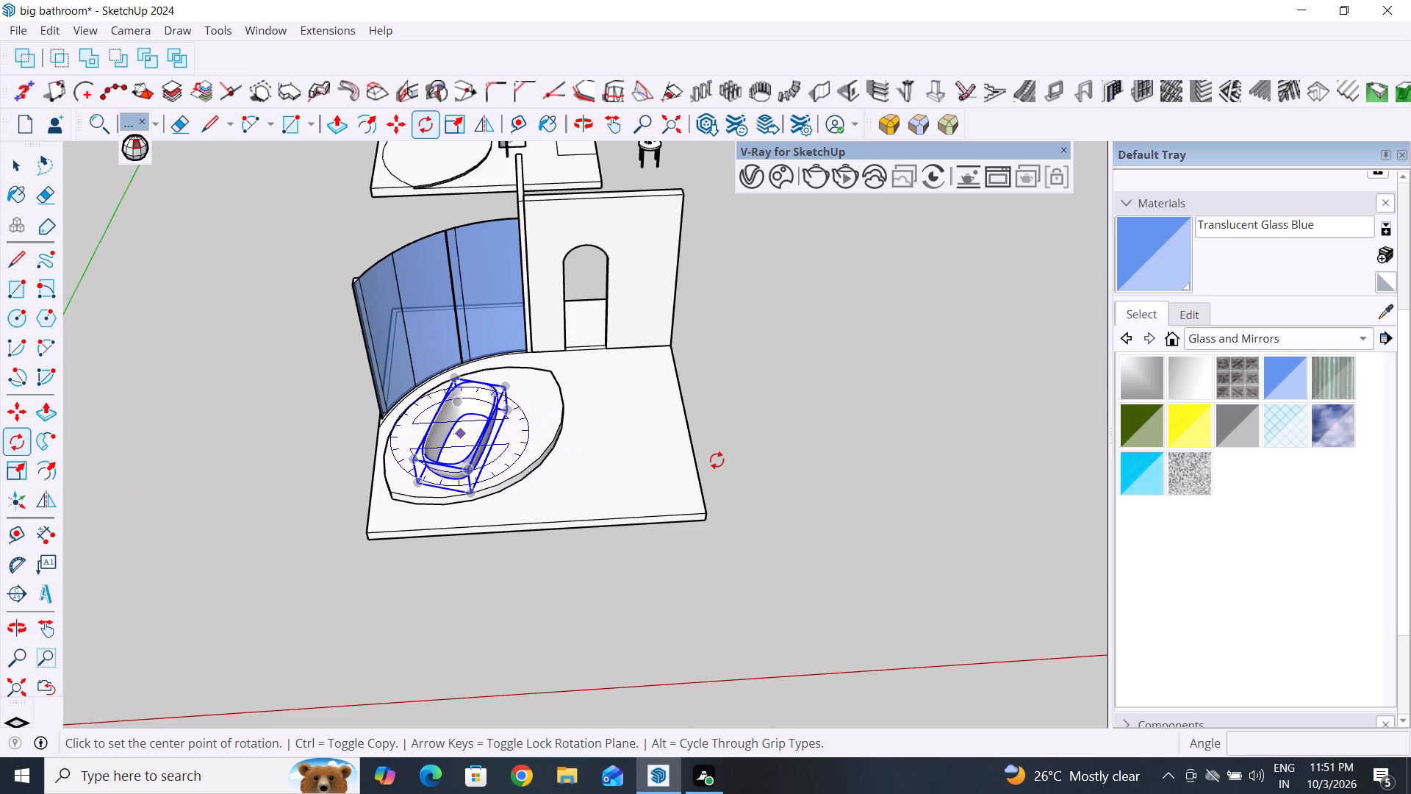
pyautogui.click(871, 422)
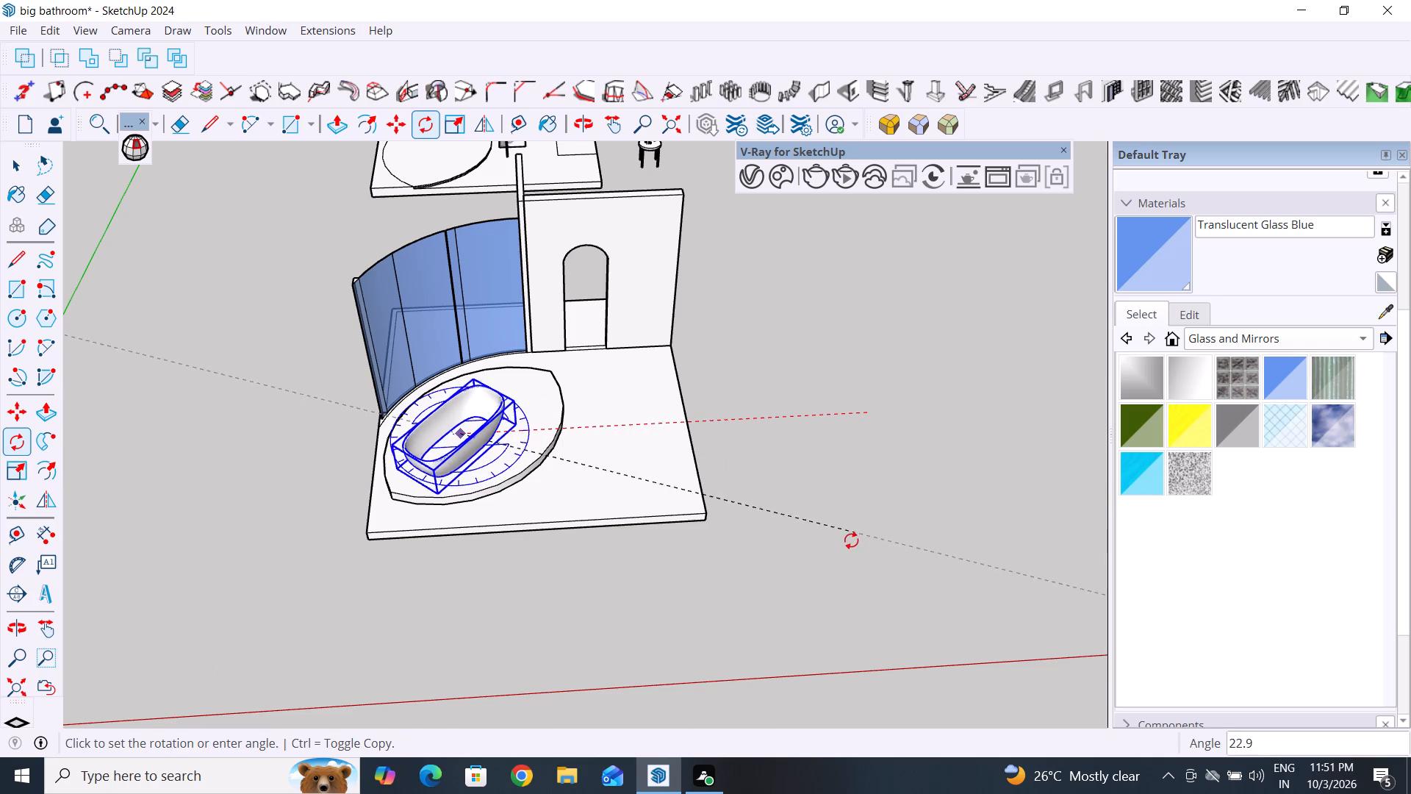
pyautogui.click(844, 558)
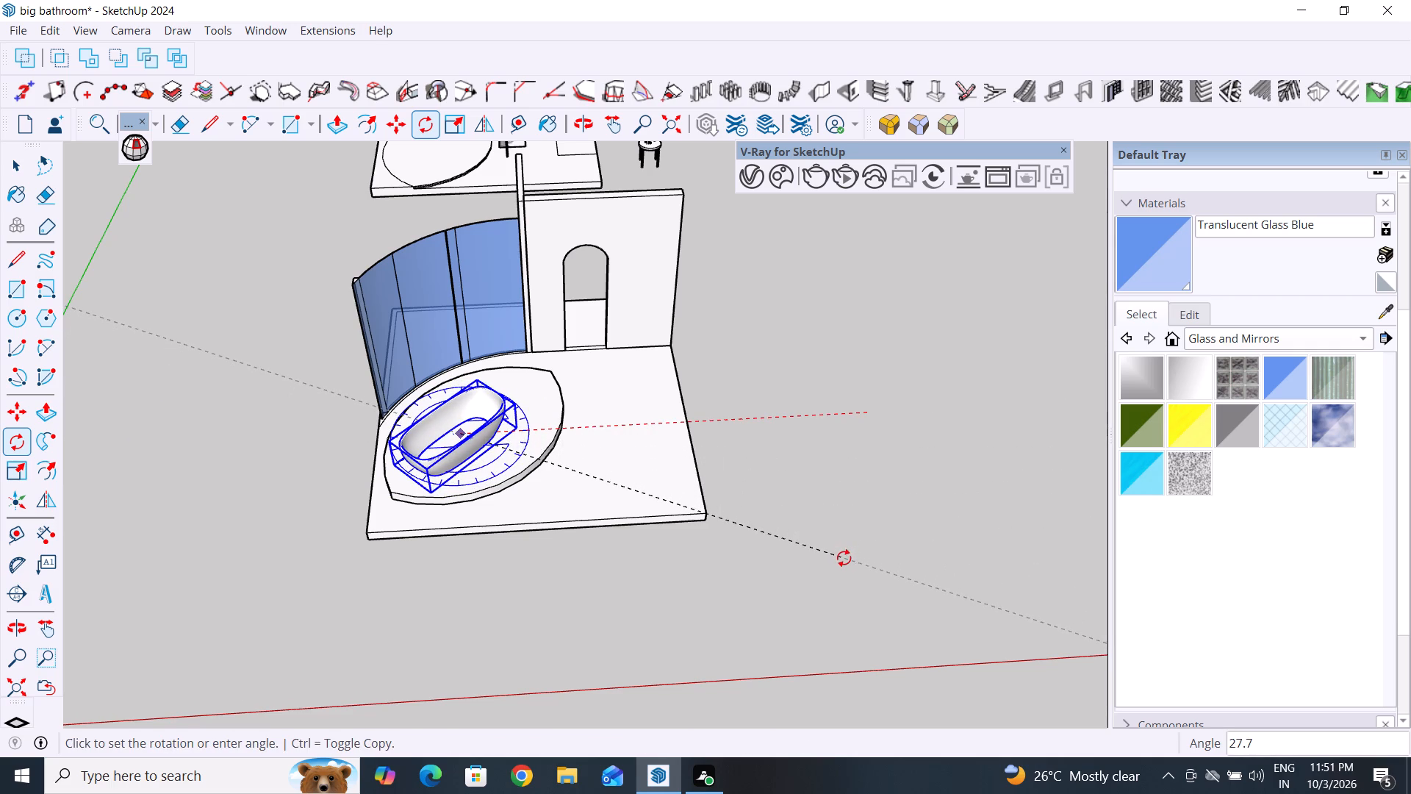
pyautogui.click(23, 165)
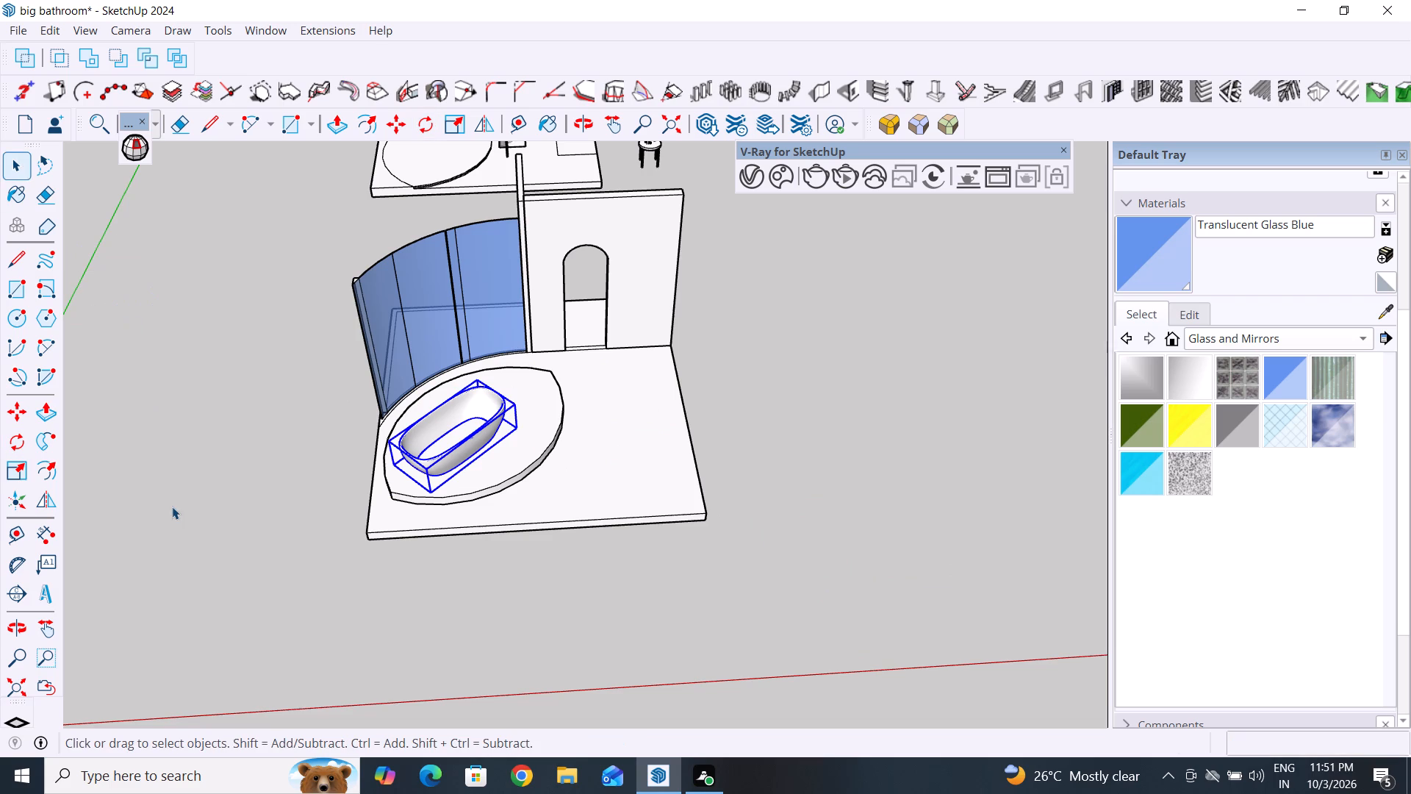
# Move the bathtub about 23.2" across the platform toward the middle of the oval, and clear the selection.
pyautogui.click(172, 507)
pyautogui.click(445, 464)
pyautogui.press('m')
pyautogui.click(434, 491)
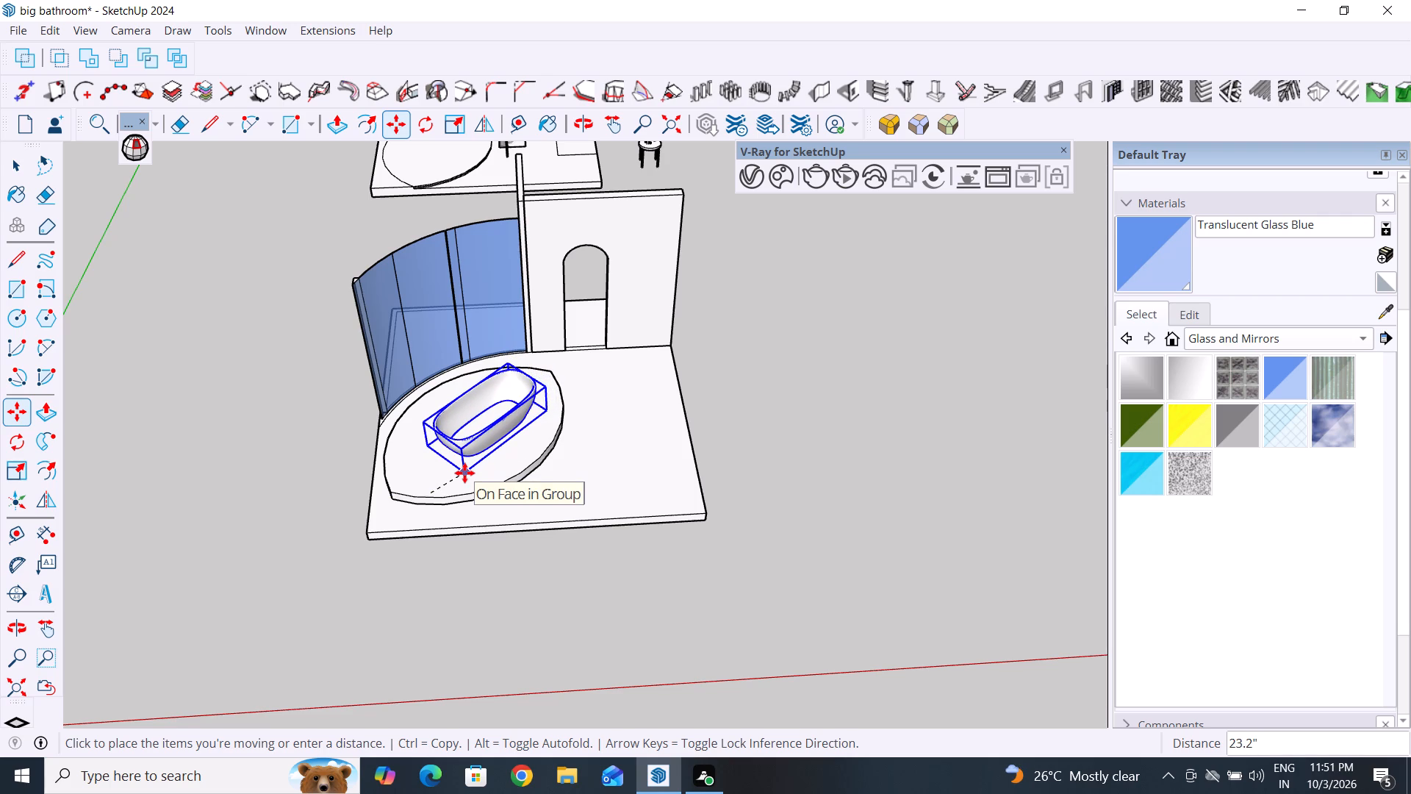
pyautogui.click(464, 473)
pyautogui.click(16, 170)
pyautogui.click(146, 414)
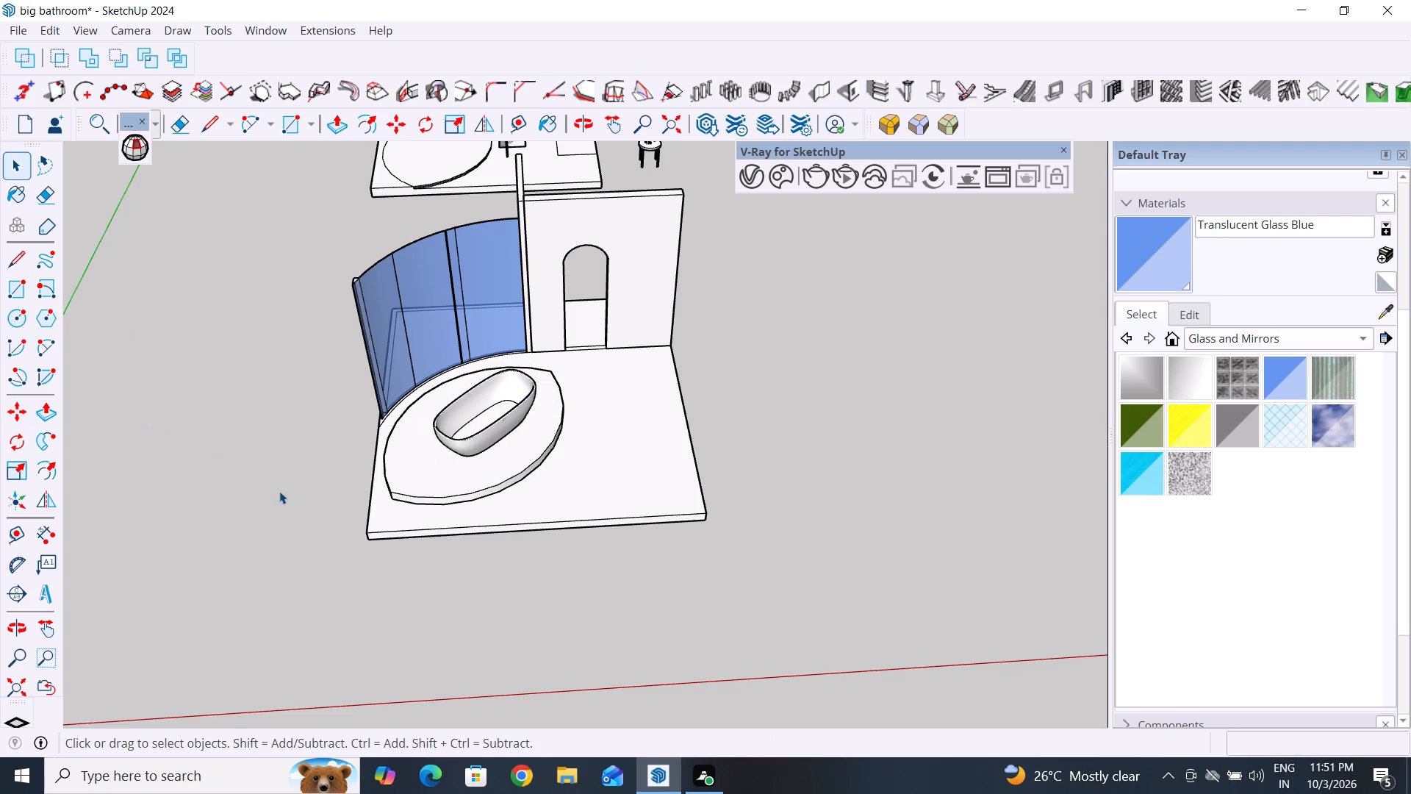
# Move the floor-standing tub faucet about 310" from the old layout onto the oval platform, between the bathtub and glass partition.
pyautogui.scroll(3, 359, 408)
pyautogui.moveTo(378, 411); pyautogui.dragTo(0, 462, button='middle')
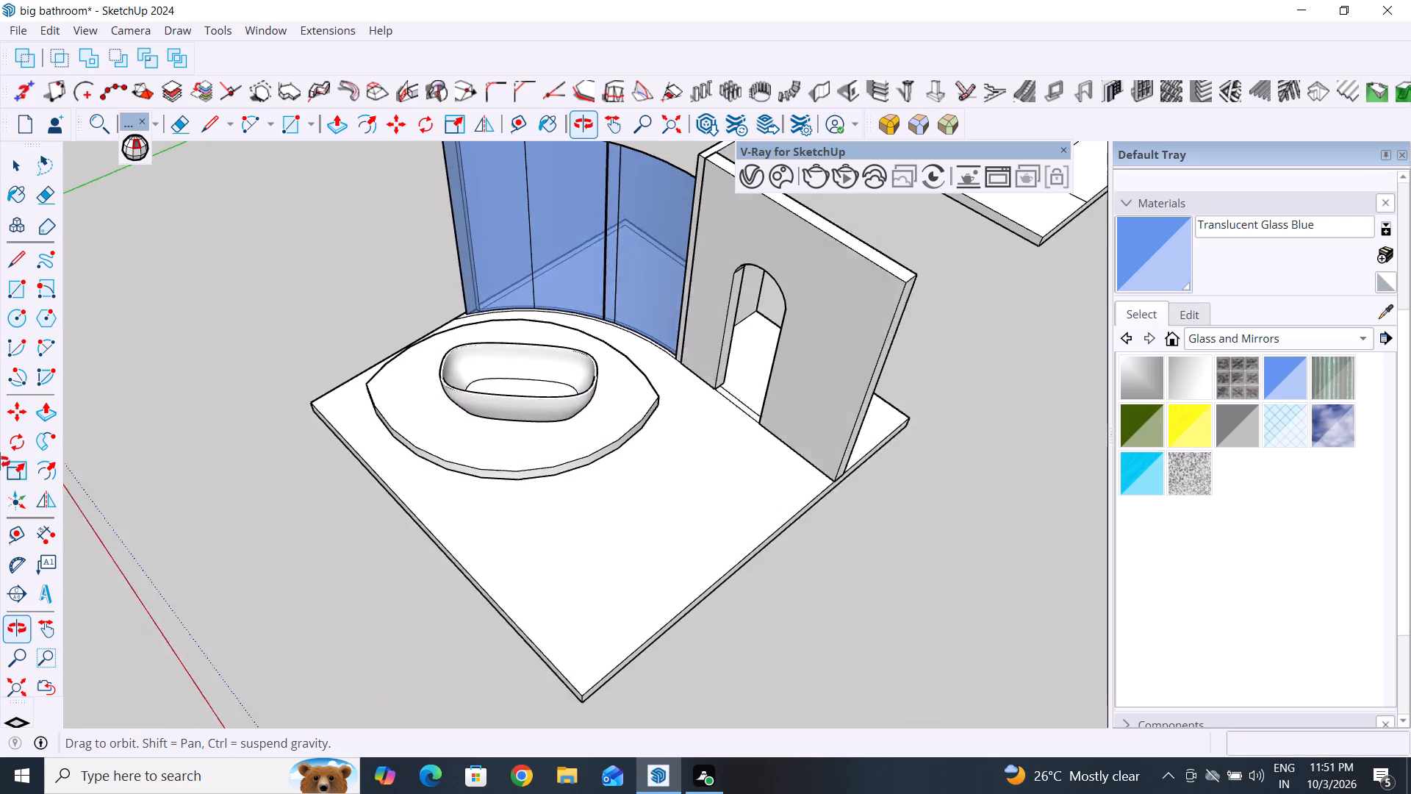
pyautogui.moveTo(0, 462); pyautogui.dragTo(0, 465, button='middle')
pyautogui.scroll(-9, 385, 451)
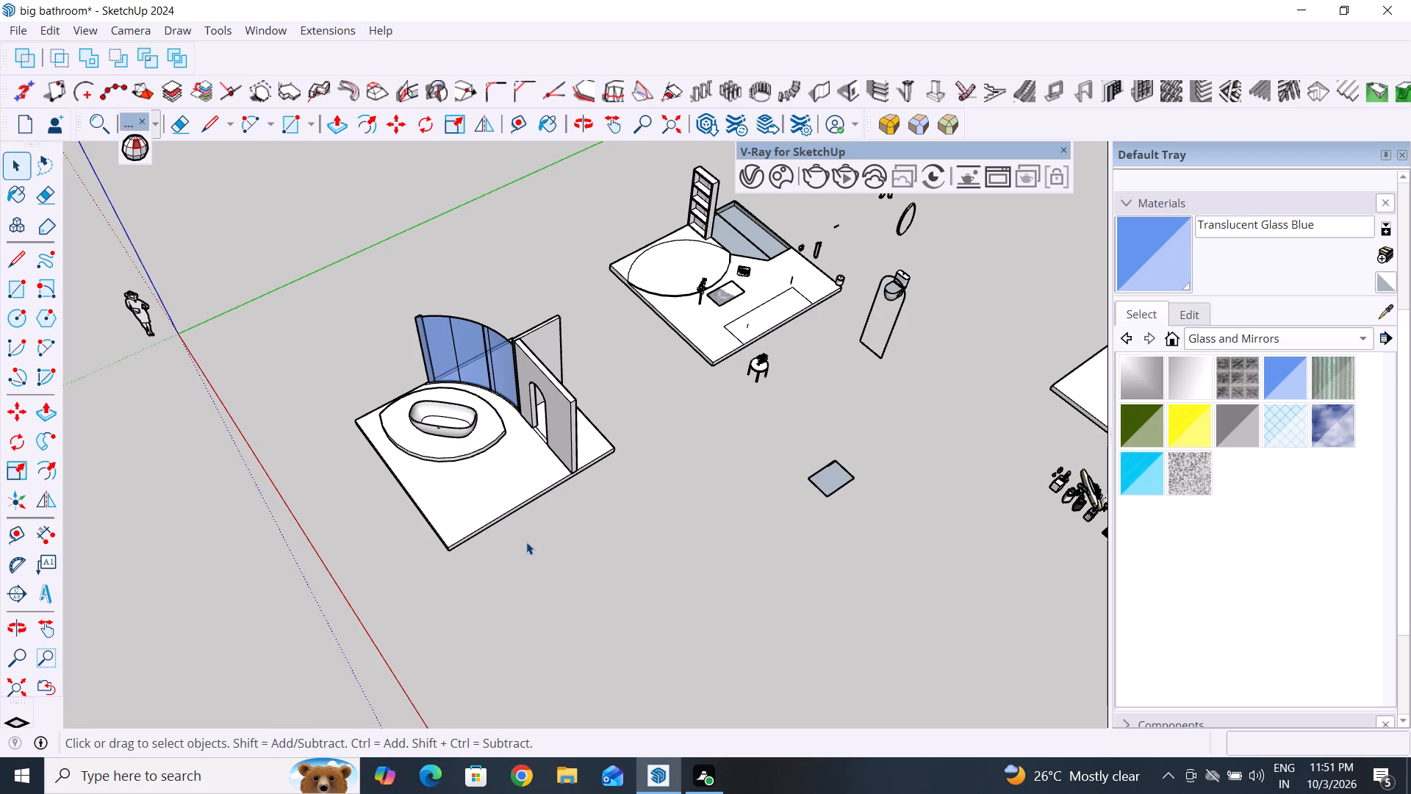
pyautogui.scroll(-3, 442, 470)
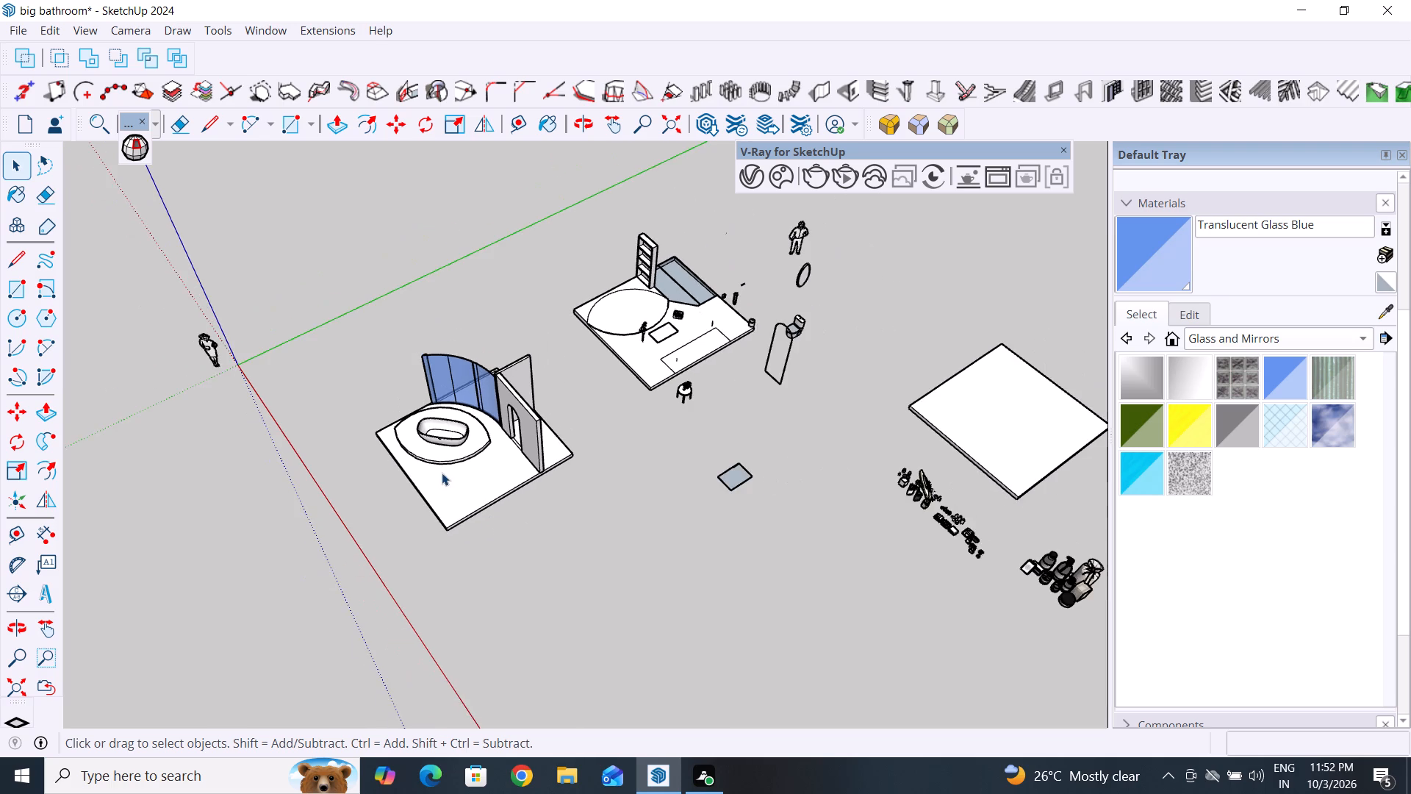
pyautogui.moveTo(523, 525); pyautogui.dragTo(751, 540, button='middle')
pyautogui.scroll(8, 580, 290)
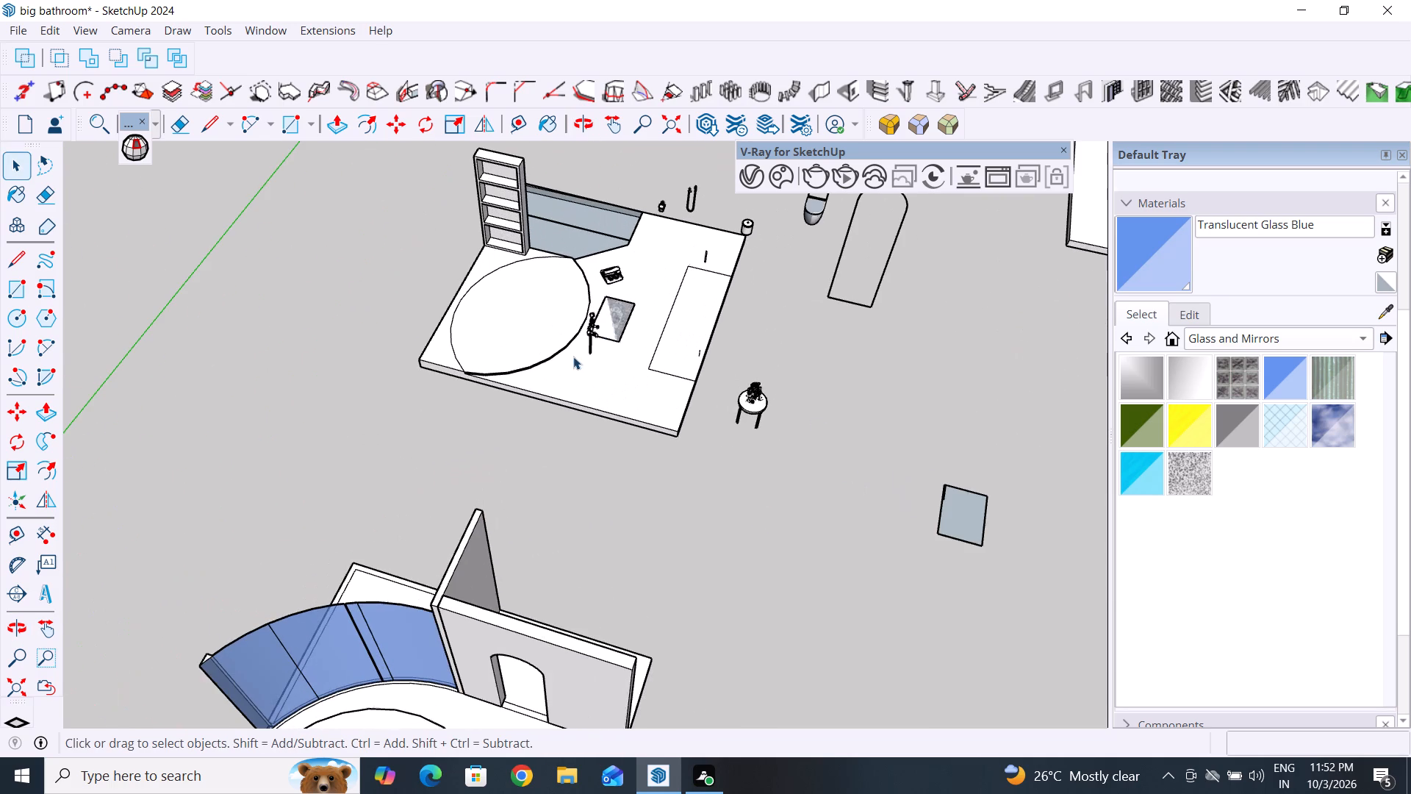
pyautogui.click(592, 347)
pyautogui.press('m')
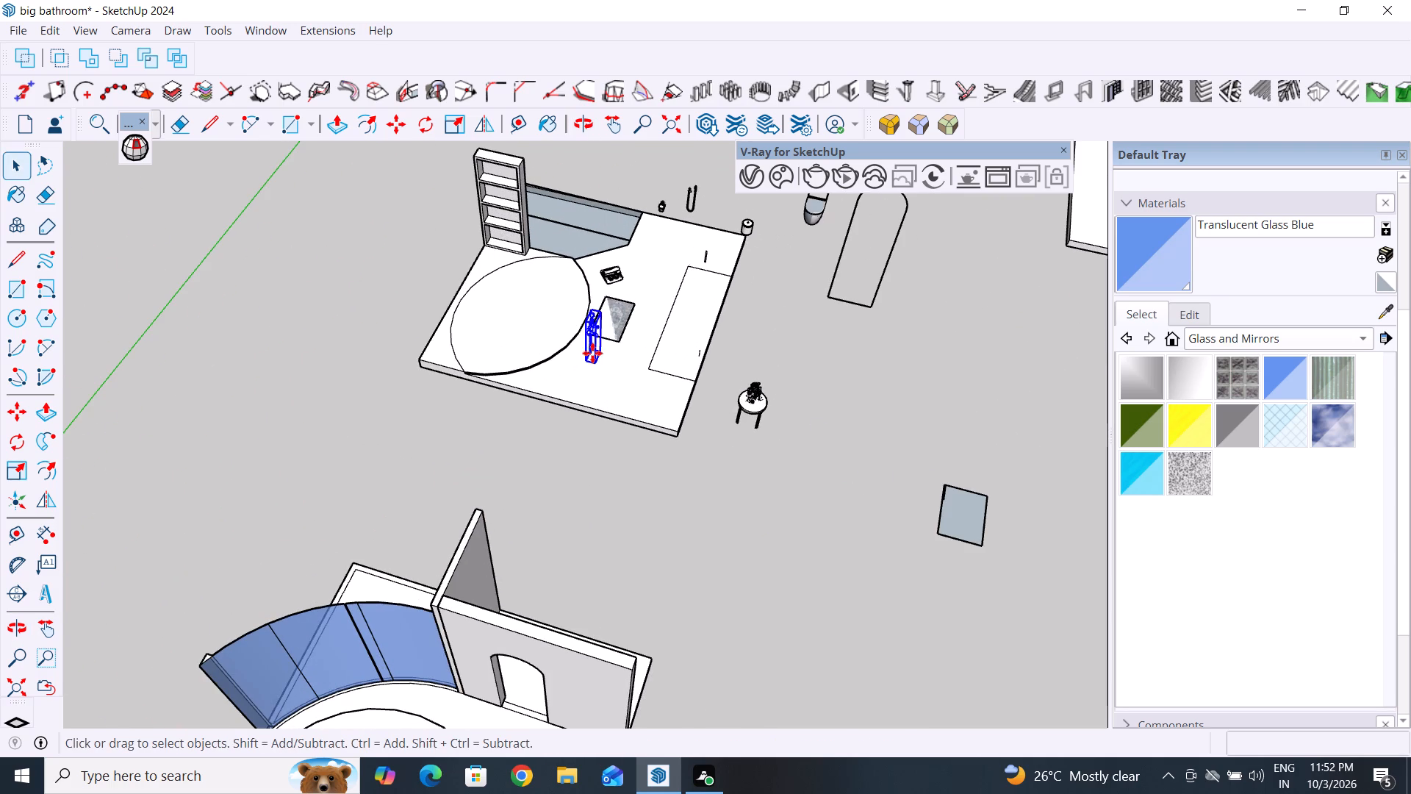
pyautogui.click(595, 363)
pyautogui.scroll(-6, 682, 367)
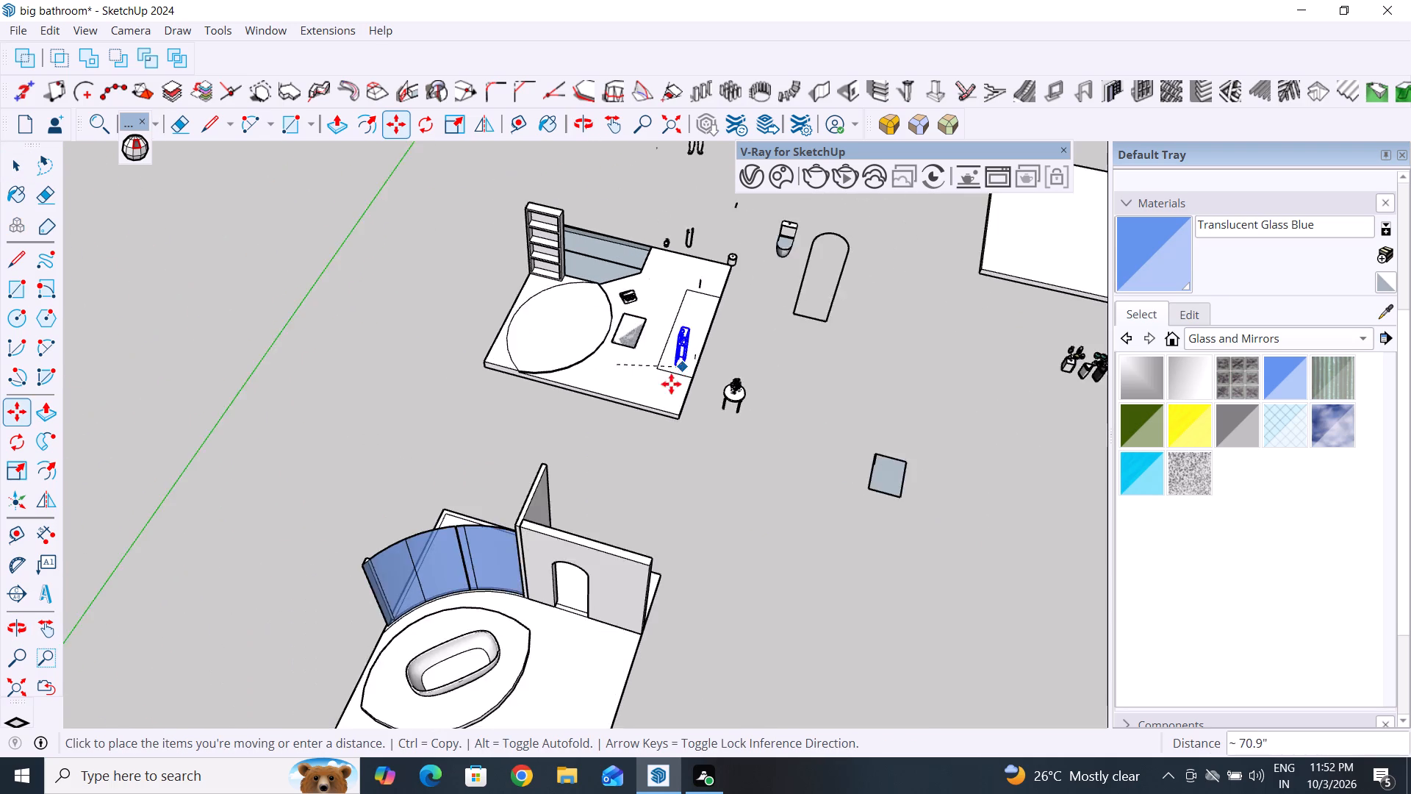
pyautogui.scroll(-3, 671, 384)
pyautogui.scroll(10, 509, 541)
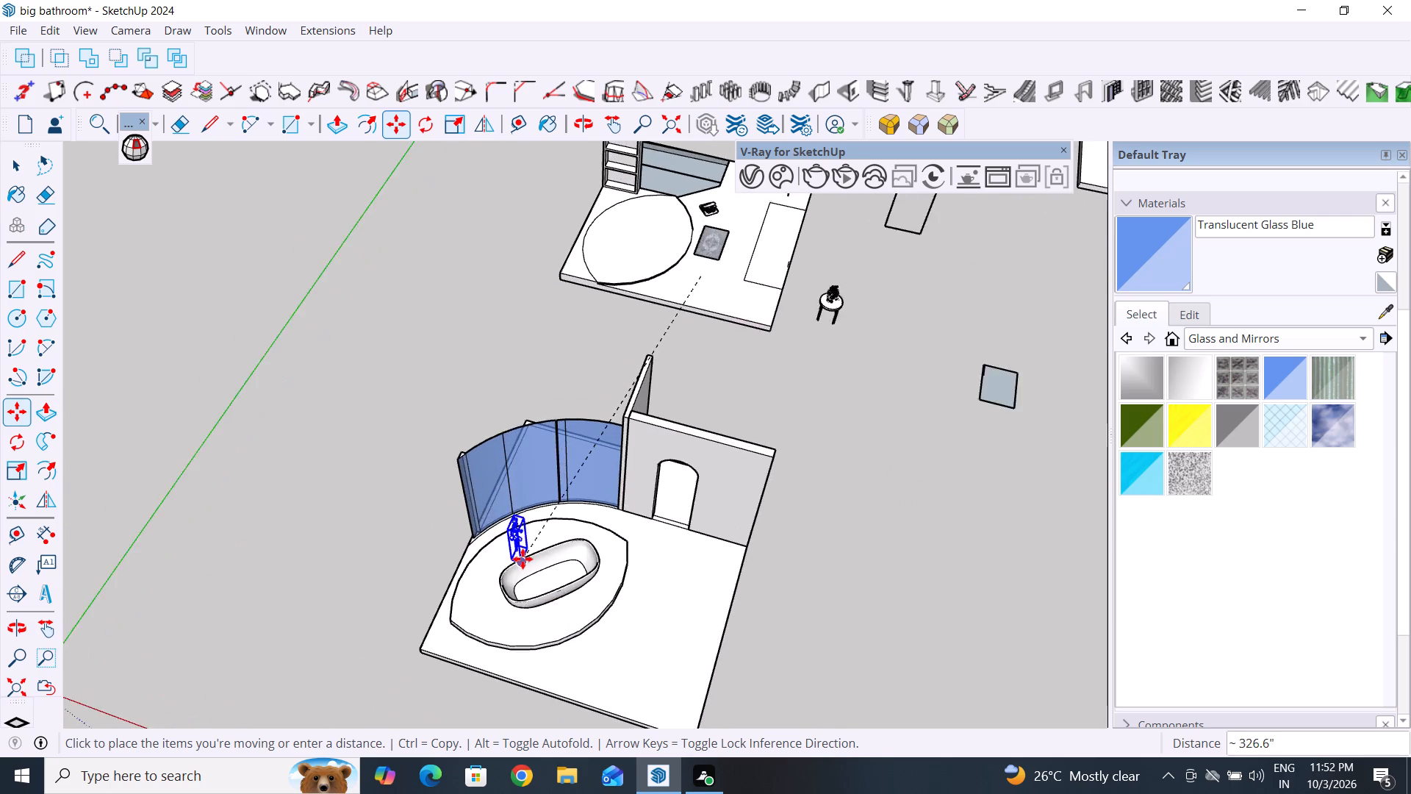
pyautogui.scroll(8, 523, 559)
pyautogui.moveTo(523, 559); pyautogui.dragTo(739, 455, button='middle')
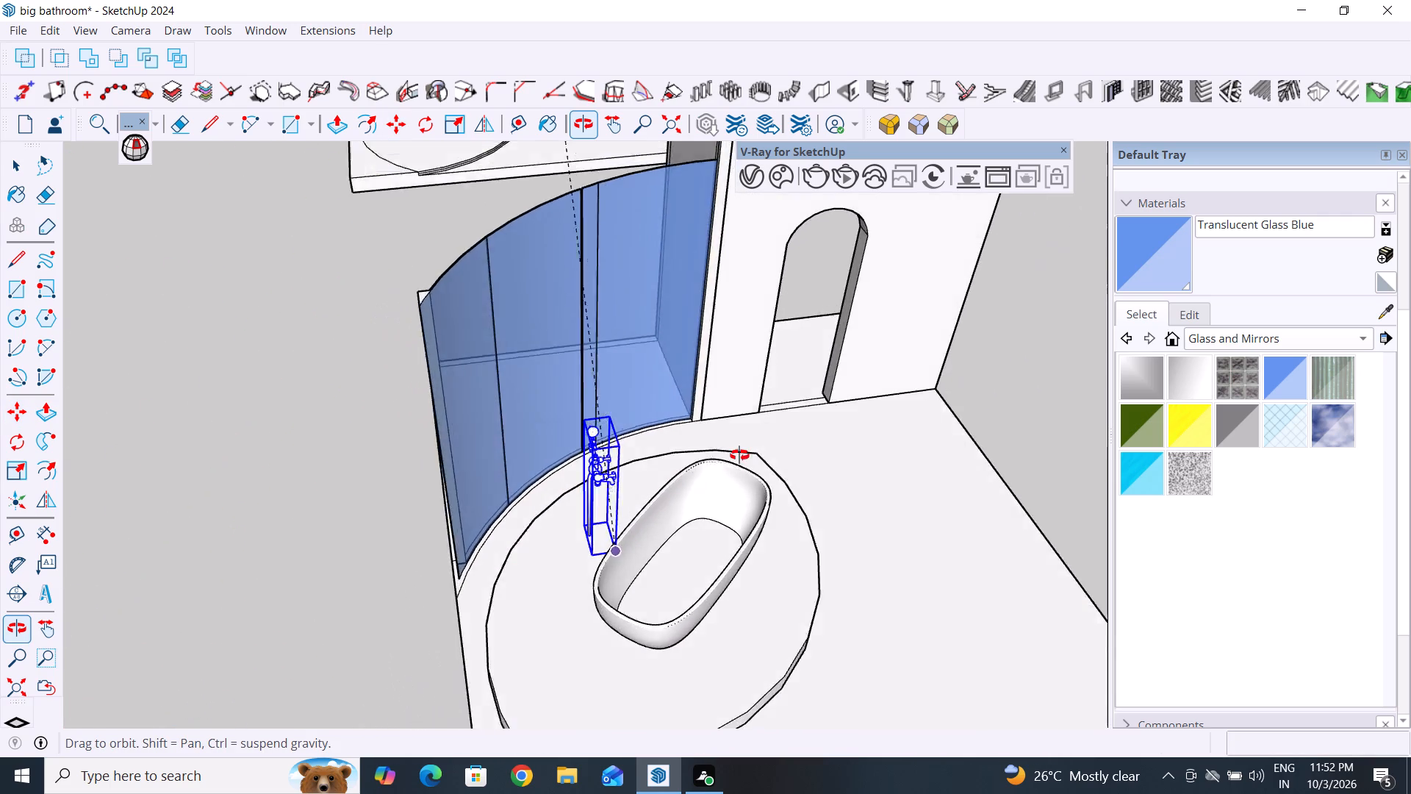
pyautogui.moveTo(739, 455); pyautogui.dragTo(799, 412, button='middle')
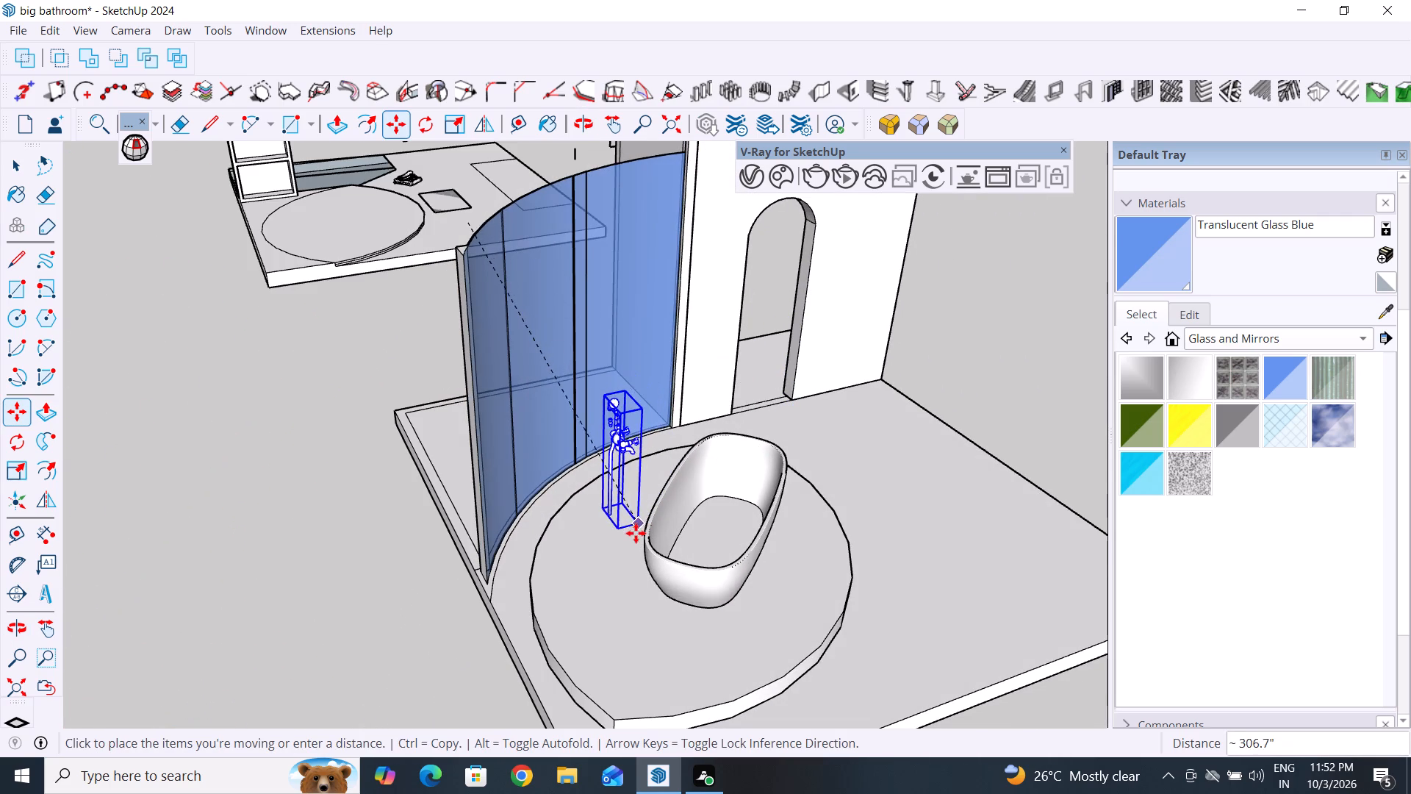
pyautogui.click(636, 534)
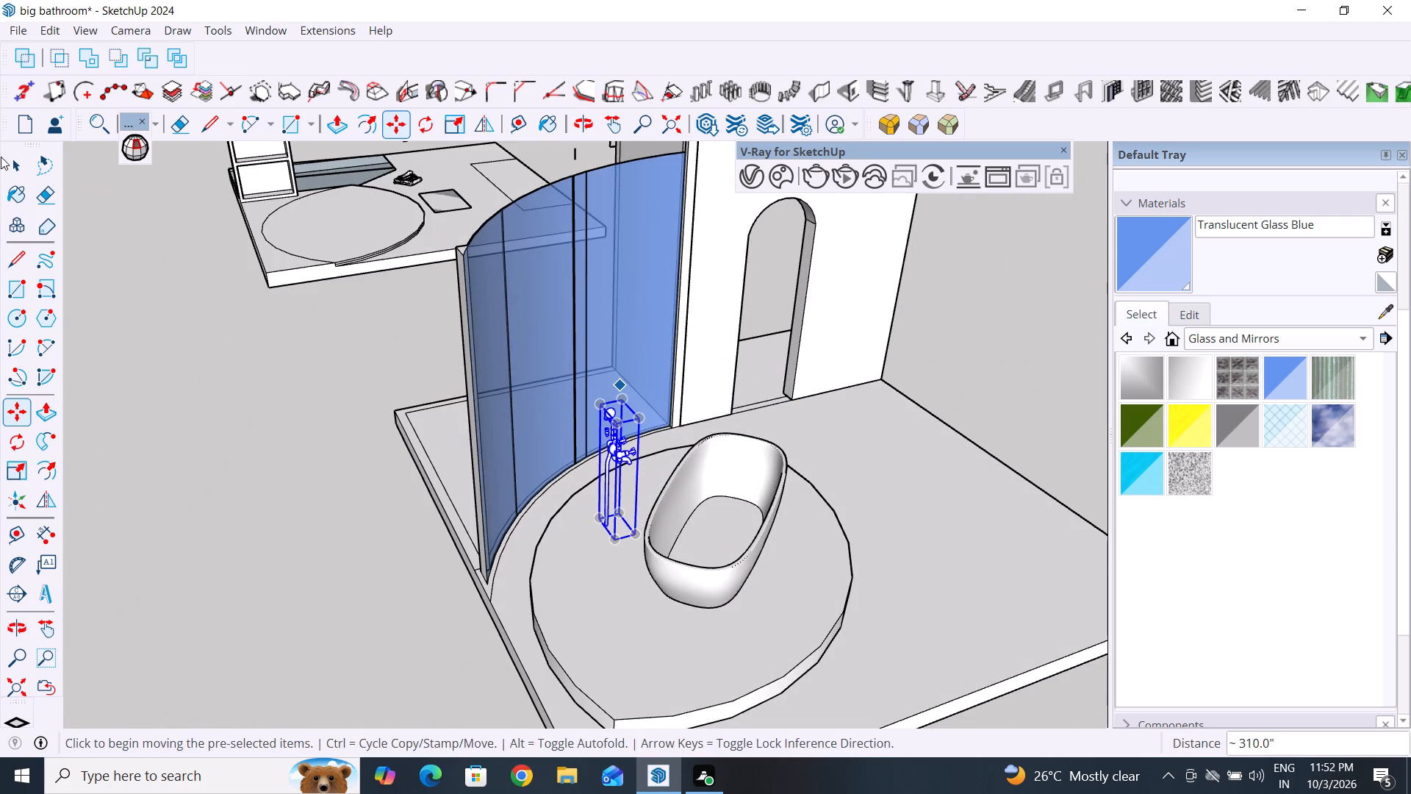
pyautogui.click(23, 167)
pyautogui.click(414, 500)
# Move the tub faucet about 24" across the platform surface, close against the bathtub's partition-facing side.
pyautogui.scroll(4, 397, 568)
pyautogui.scroll(1, 811, 460)
pyautogui.moveTo(811, 460); pyautogui.dragTo(803, 328, button='middle')
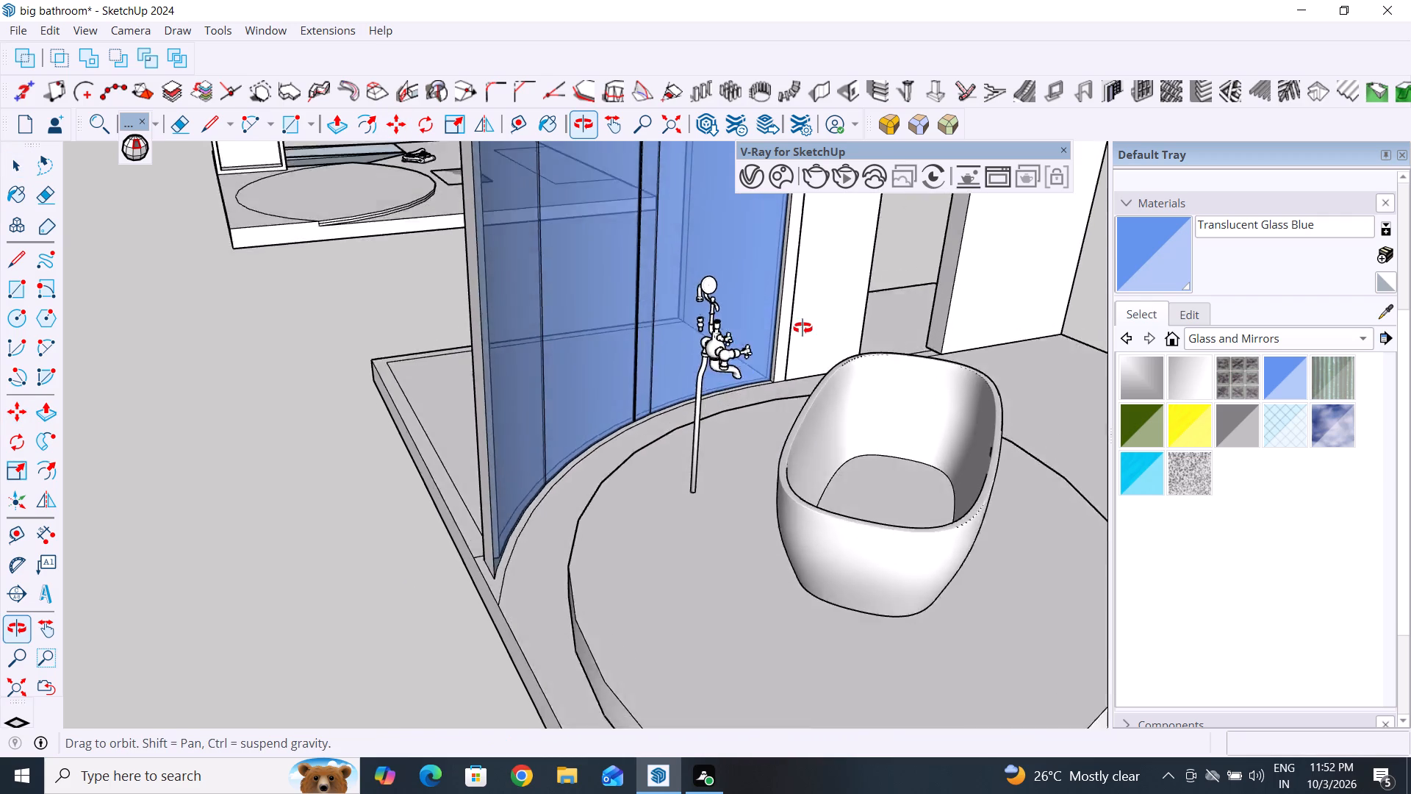
pyautogui.moveTo(803, 328); pyautogui.dragTo(886, 379, button='middle')
pyautogui.scroll(4, 824, 483)
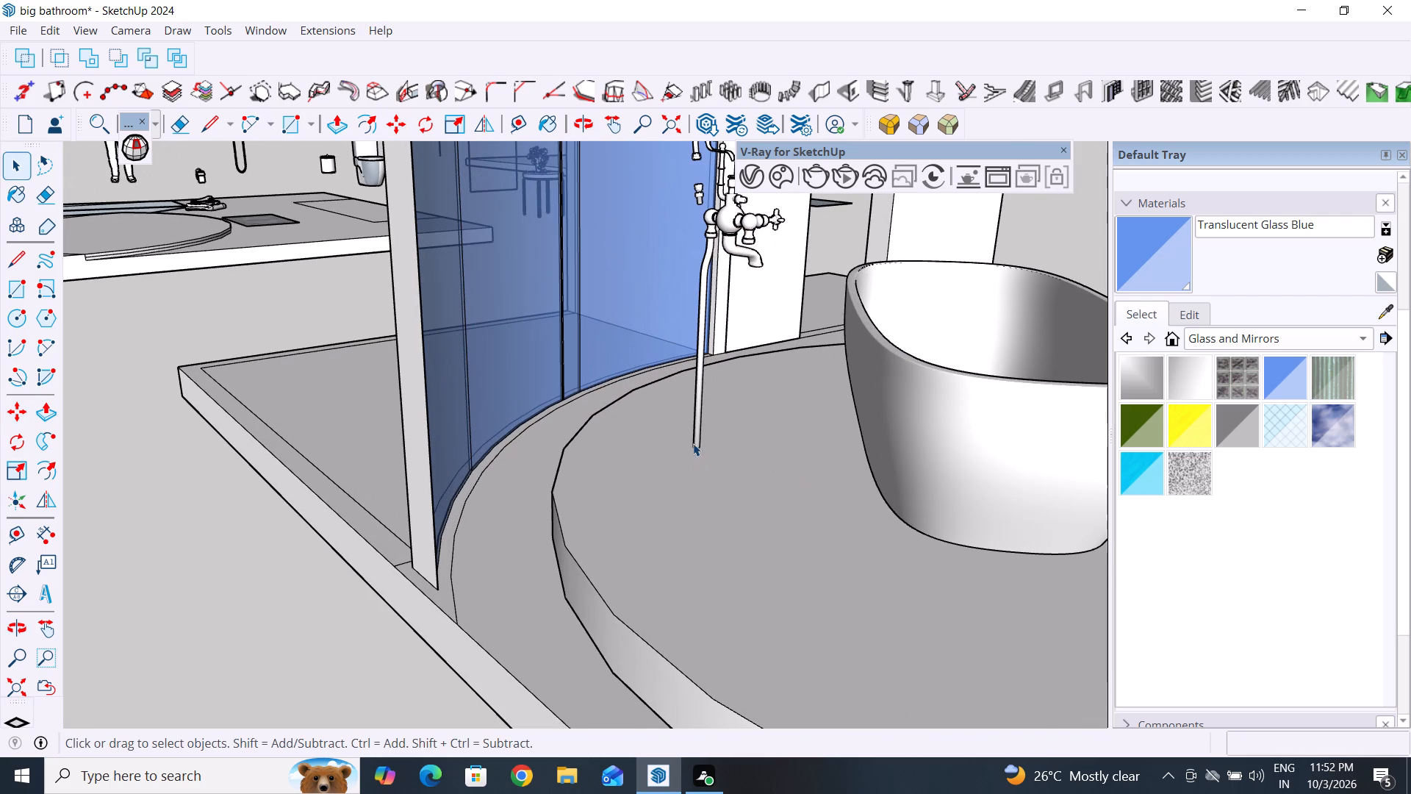
pyautogui.click(696, 434)
pyautogui.press('m')
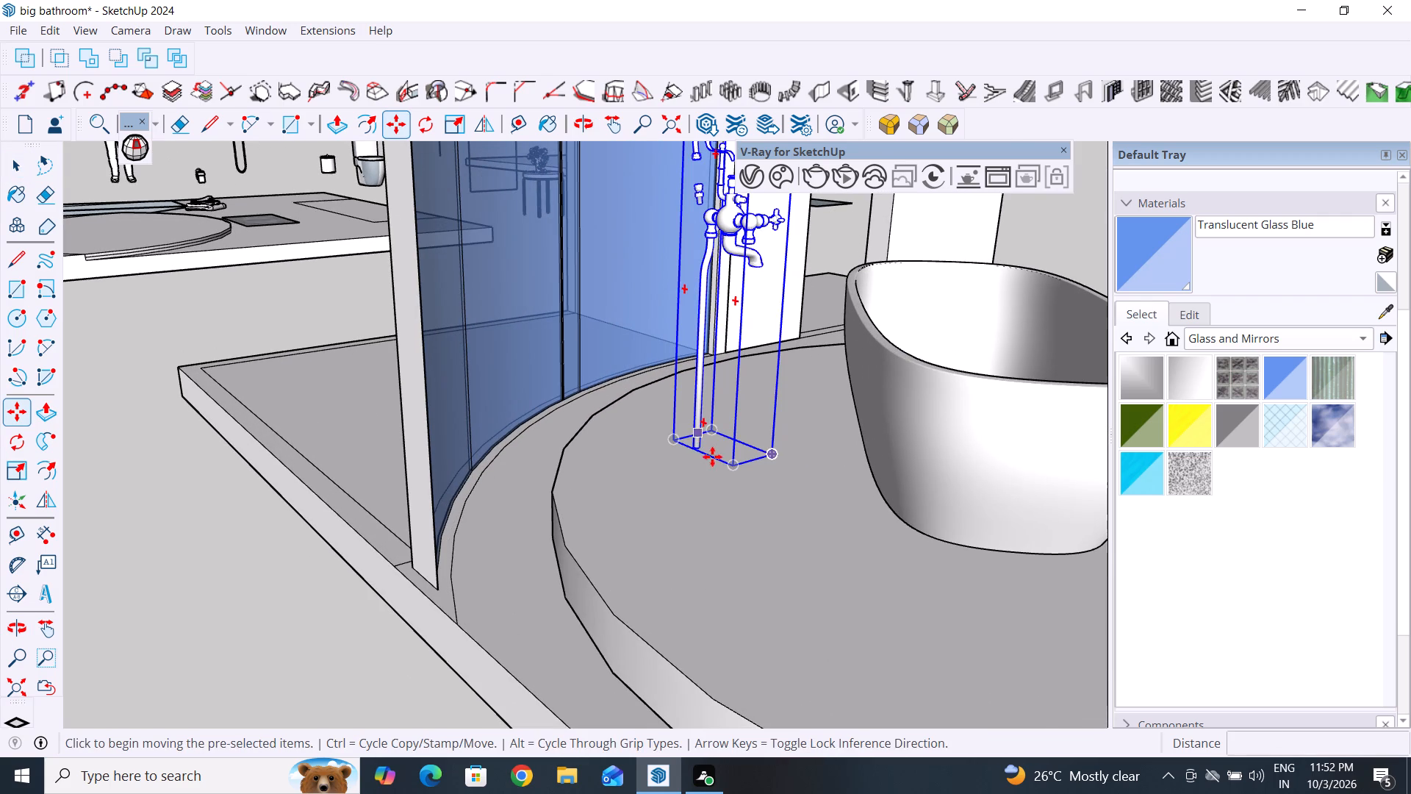
pyautogui.click(698, 452)
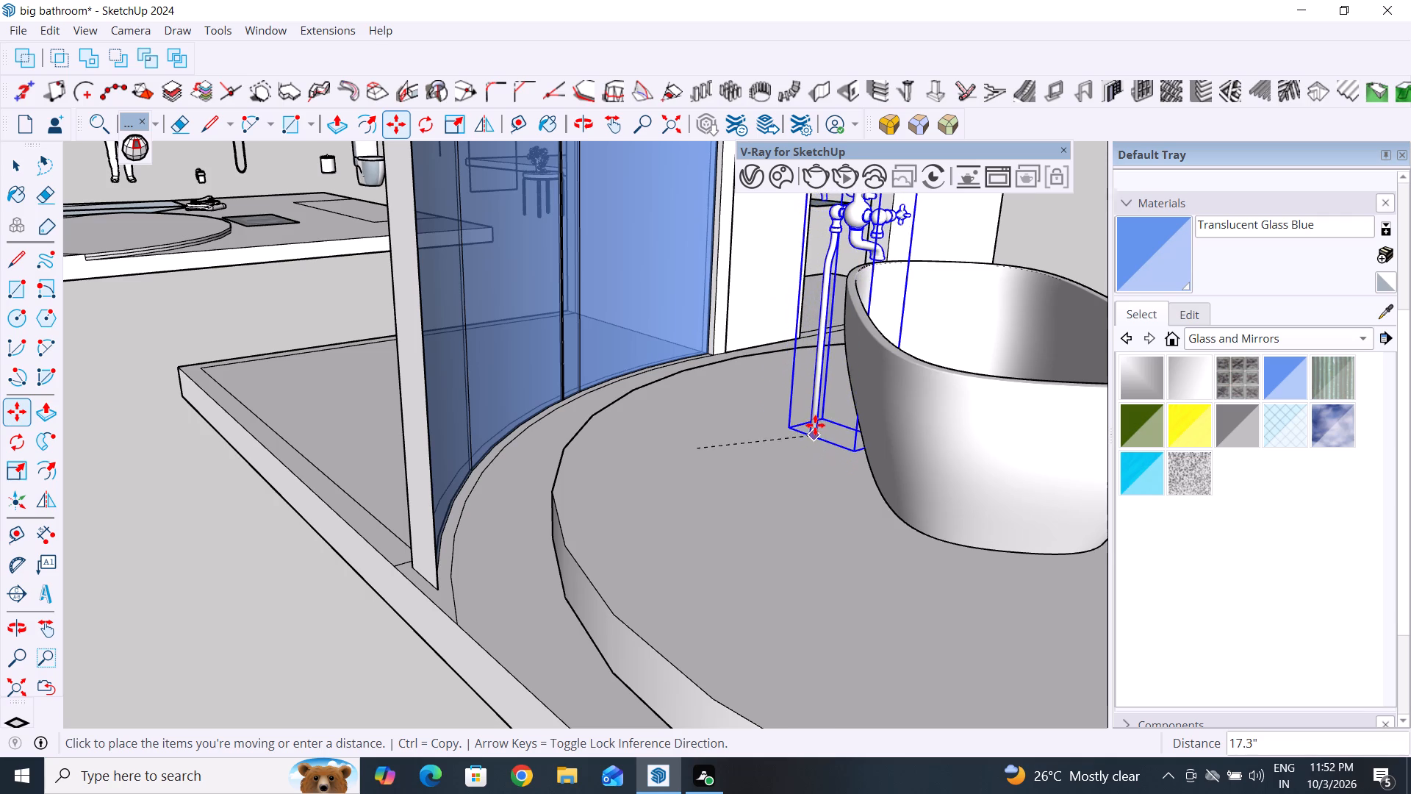
pyautogui.click(821, 411)
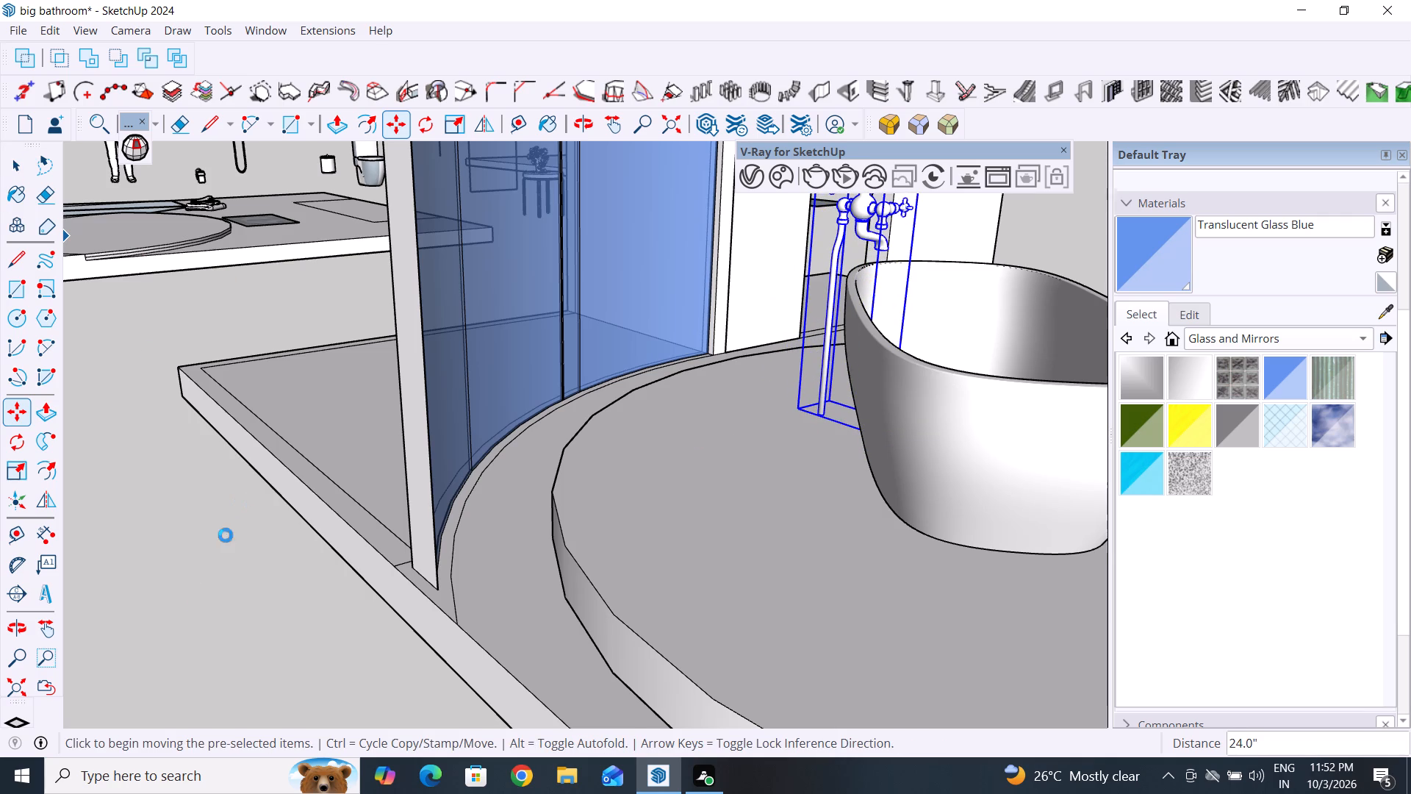
pyautogui.scroll(-6, 177, 604)
# Clear the faucet selection and examine the bathtub and faucet placement on the oval platform from several sides.
pyautogui.scroll(-2, 214, 635)
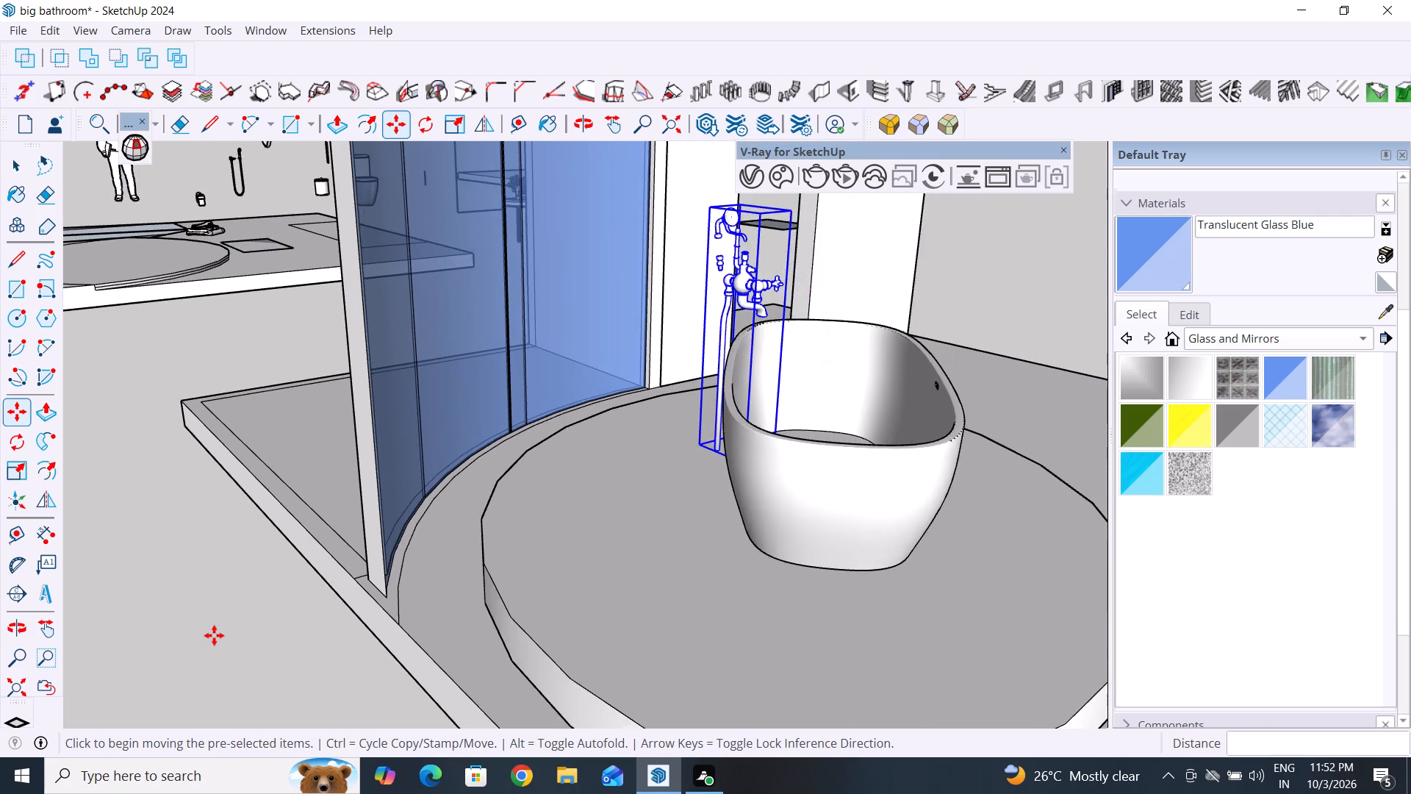
pyautogui.scroll(-2, 214, 635)
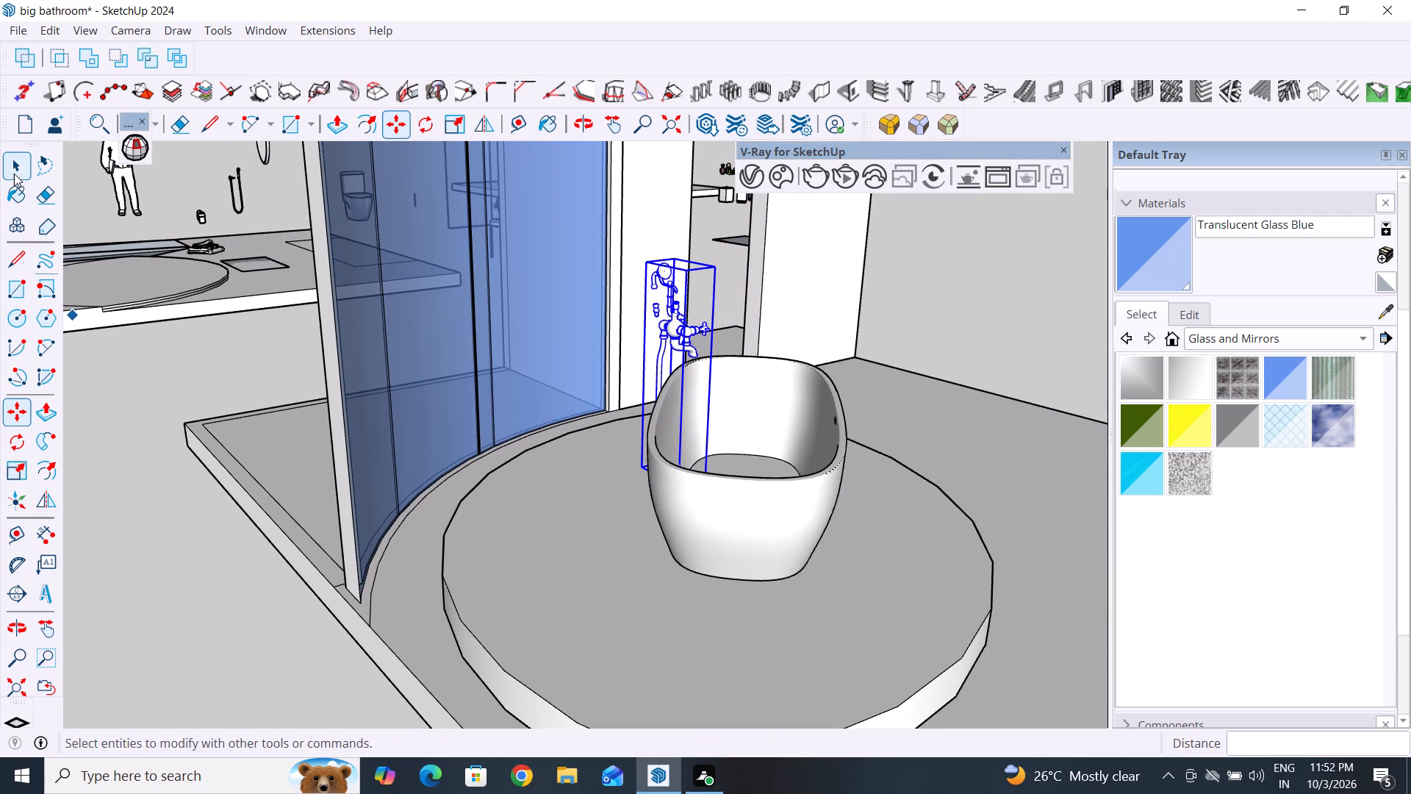
pyautogui.click(14, 168)
pyautogui.click(119, 497)
pyautogui.scroll(-6, 164, 659)
pyautogui.moveTo(562, 559); pyautogui.dragTo(473, 580, button='middle')
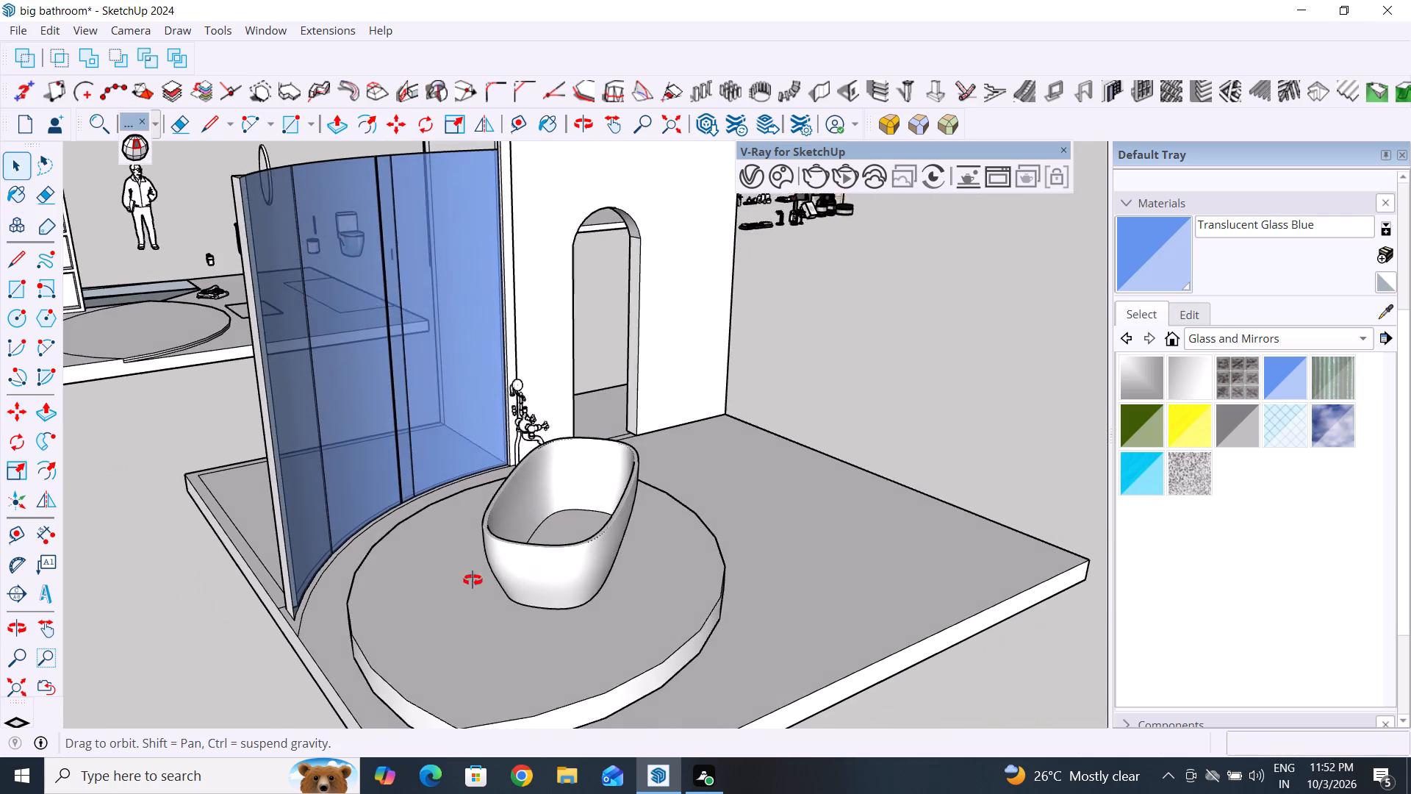
pyautogui.moveTo(473, 580); pyautogui.dragTo(222, 582, button='middle')
pyautogui.scroll(10, 498, 398)
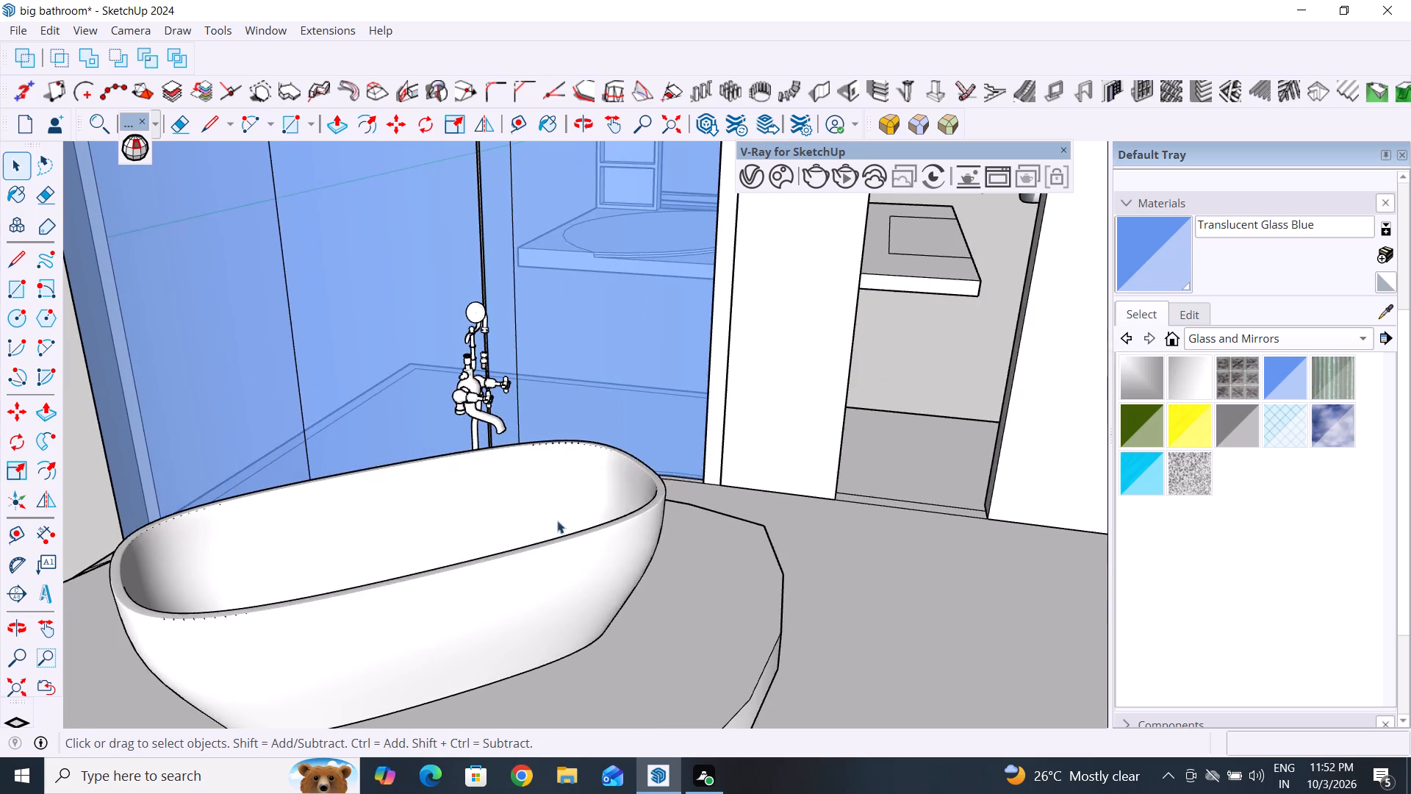
pyautogui.moveTo(555, 523); pyautogui.dragTo(267, 595, button='middle')
pyautogui.scroll(-4, 600, 493)
pyautogui.moveTo(424, 476); pyautogui.dragTo(253, 487, button='middle')
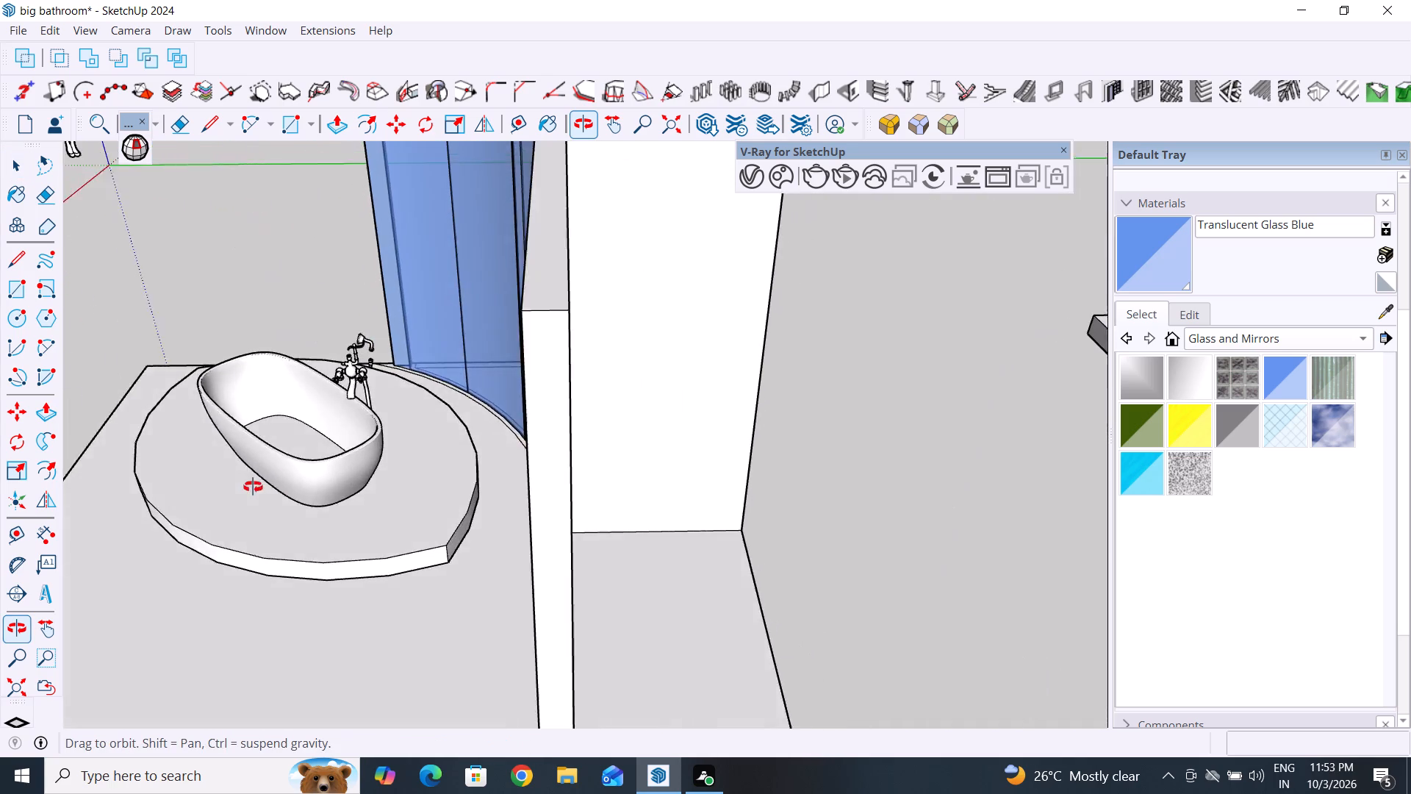
pyautogui.moveTo(253, 487); pyautogui.dragTo(1010, 500, button='middle')
pyautogui.scroll(-4, 655, 403)
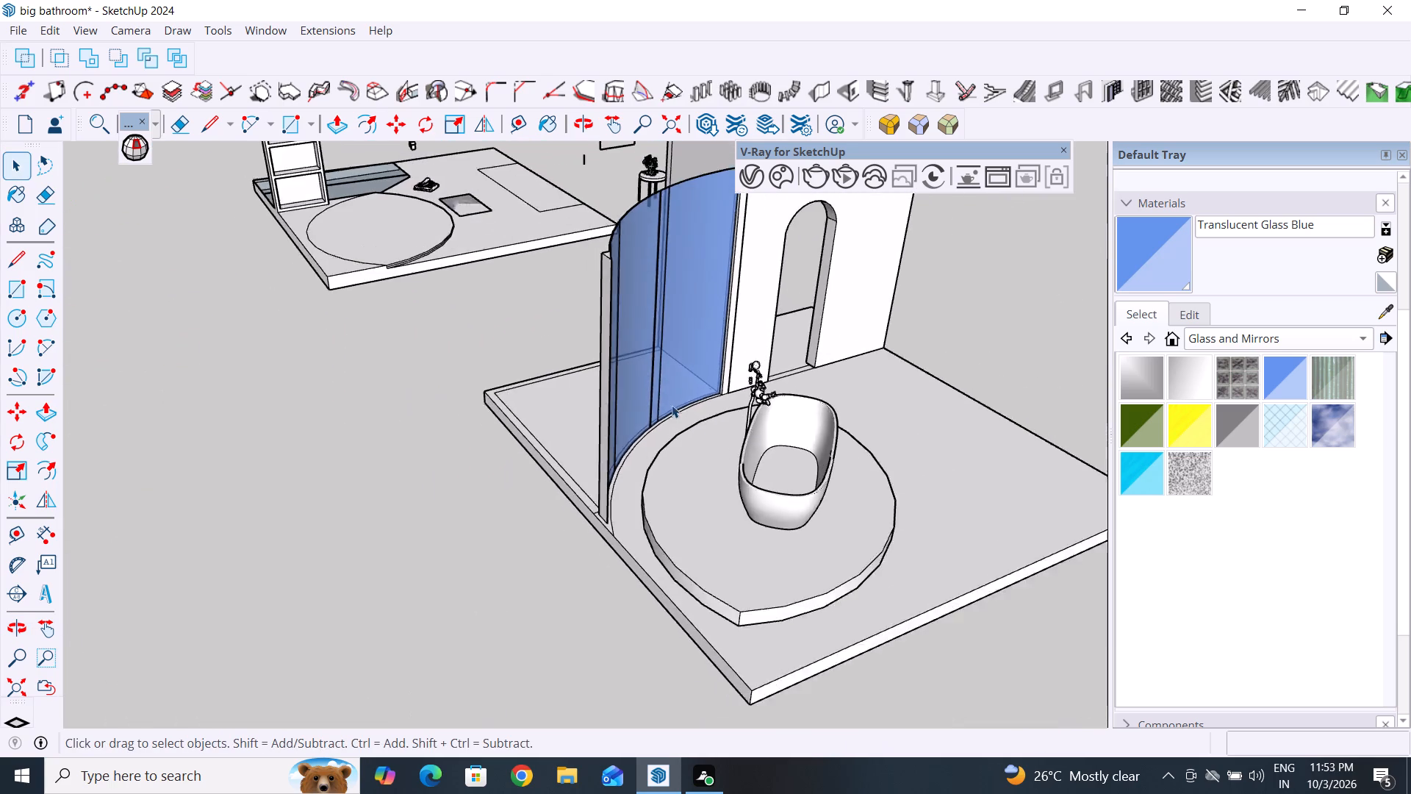
pyautogui.moveTo(782, 487); pyautogui.dragTo(973, 486, button='middle')
pyautogui.scroll(5, 808, 398)
pyautogui.scroll(-6, 628, 394)
pyautogui.moveTo(792, 385); pyautogui.dragTo(574, 418, button='middle')
pyautogui.scroll(4, 589, 434)
pyautogui.moveTo(709, 471); pyautogui.dragTo(560, 504, button='middle')
pyautogui.scroll(3, 544, 465)
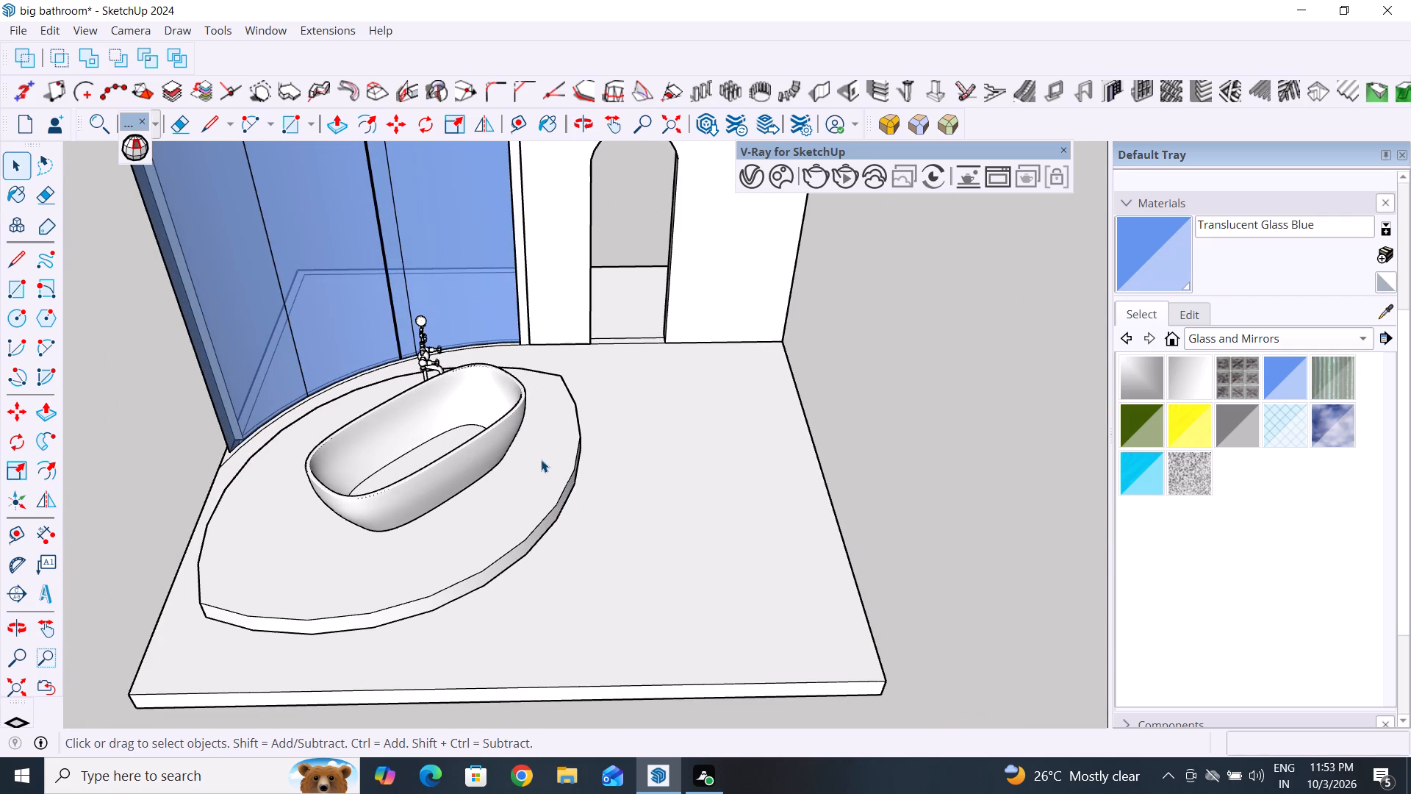
# Rotate the oval platform about 4.6° counter-clockwise on the slab around a point by its outer edge, and clear the selection.
pyautogui.click(534, 529)
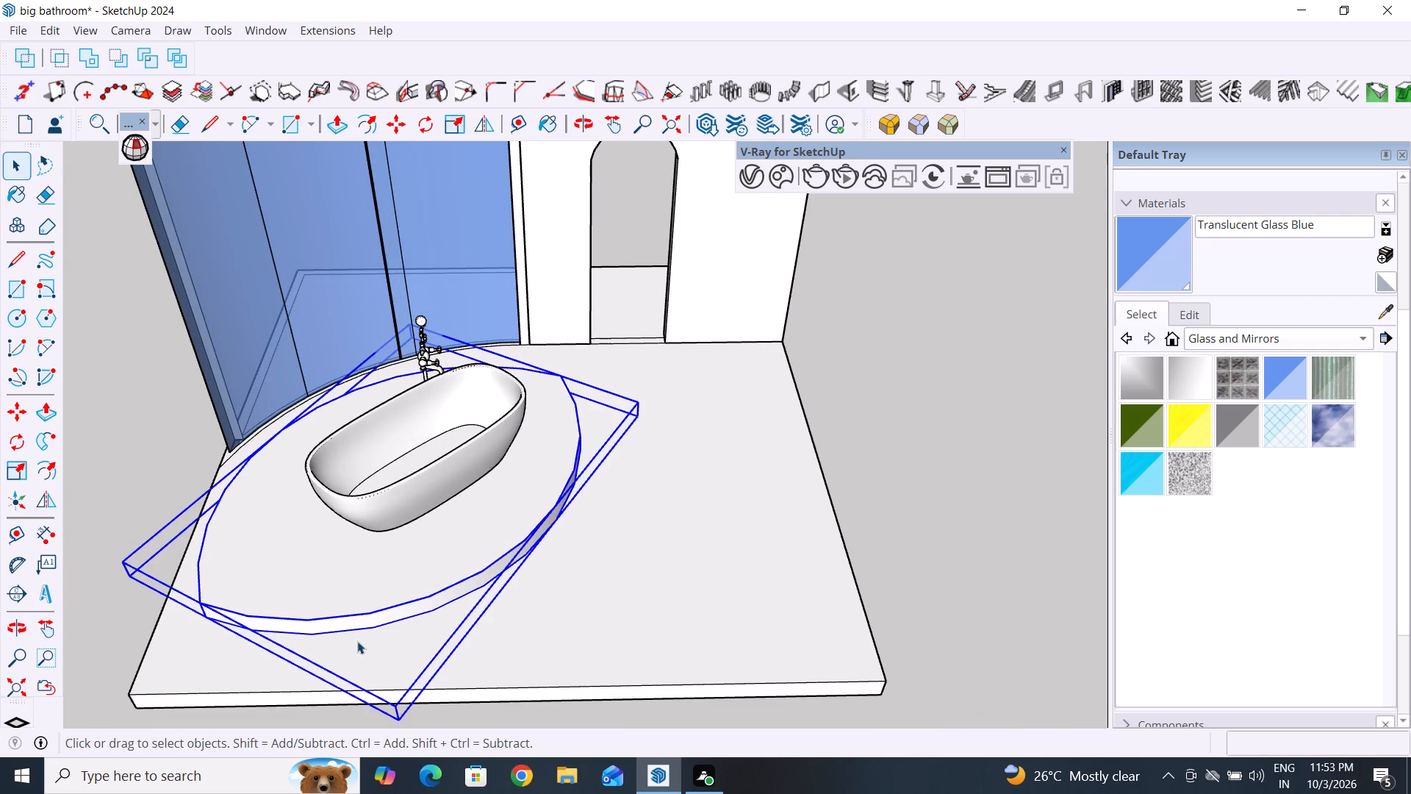
pyautogui.click(30, 446)
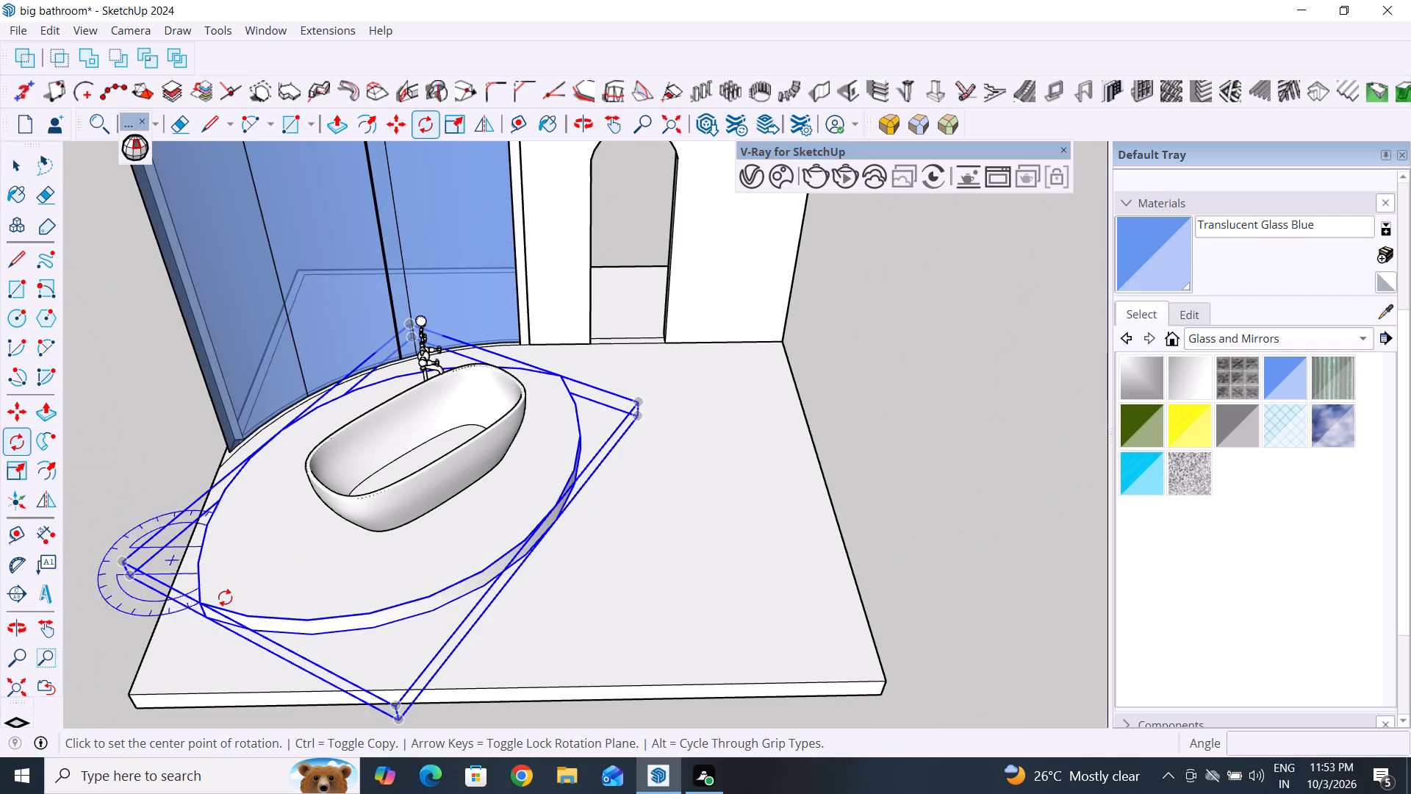
pyautogui.click(315, 645)
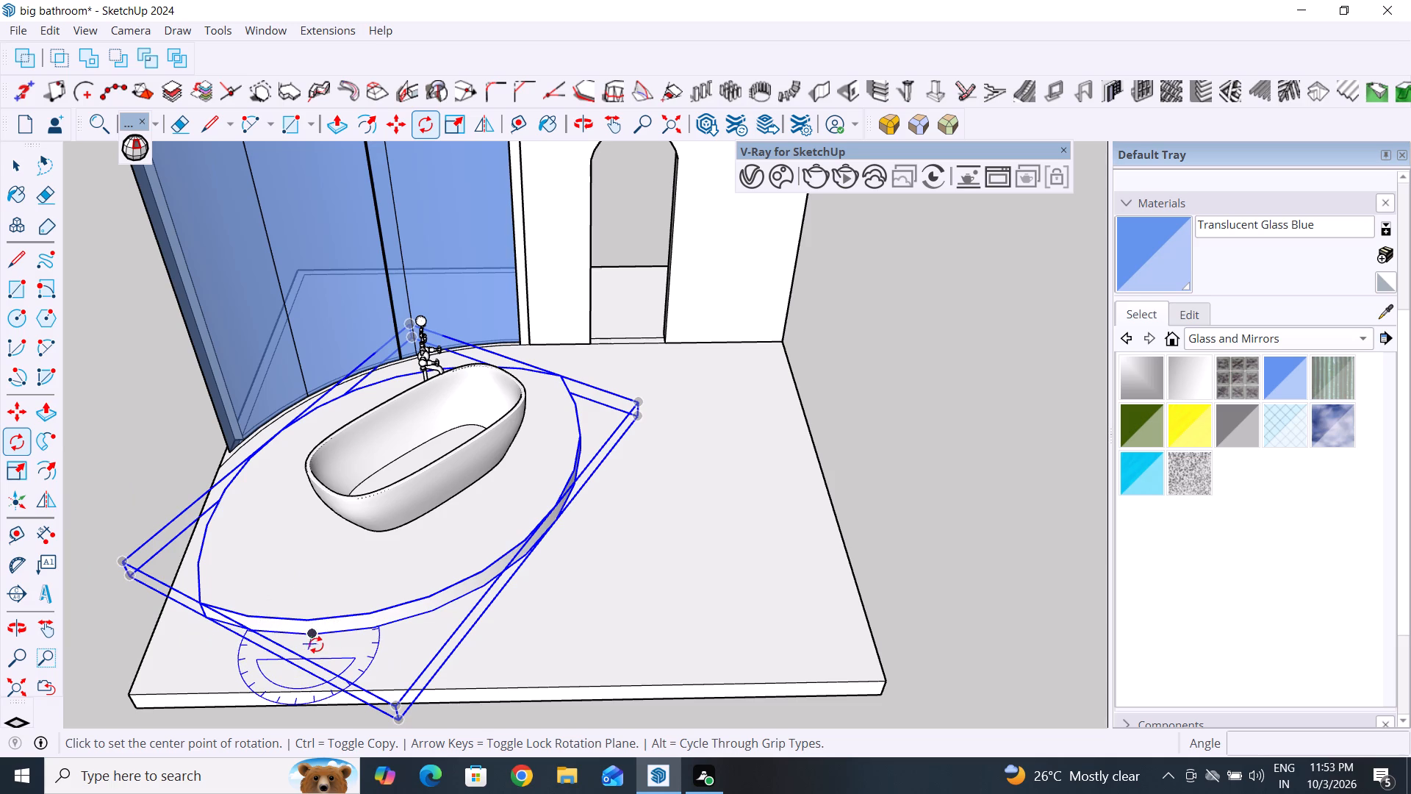
pyautogui.click(771, 661)
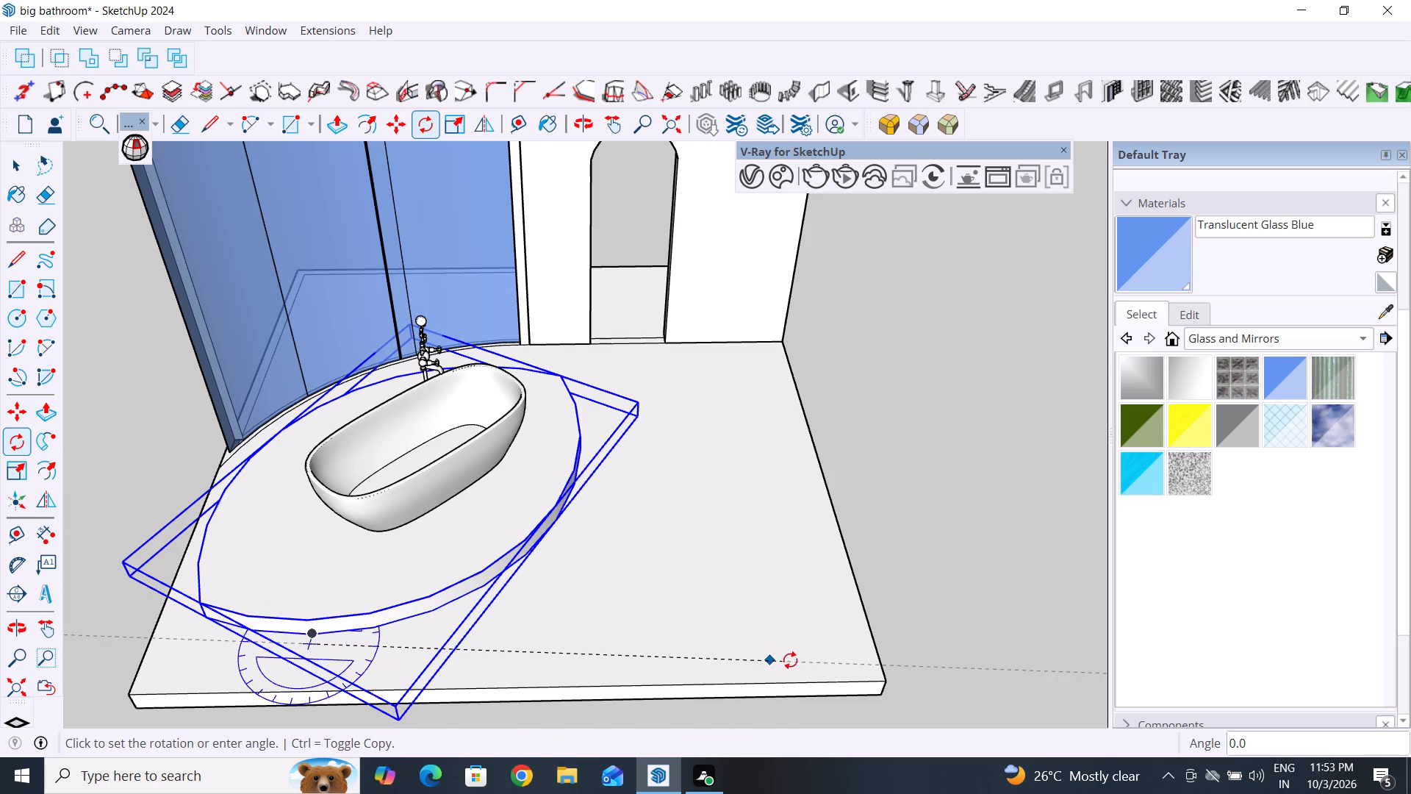
pyautogui.click(818, 629)
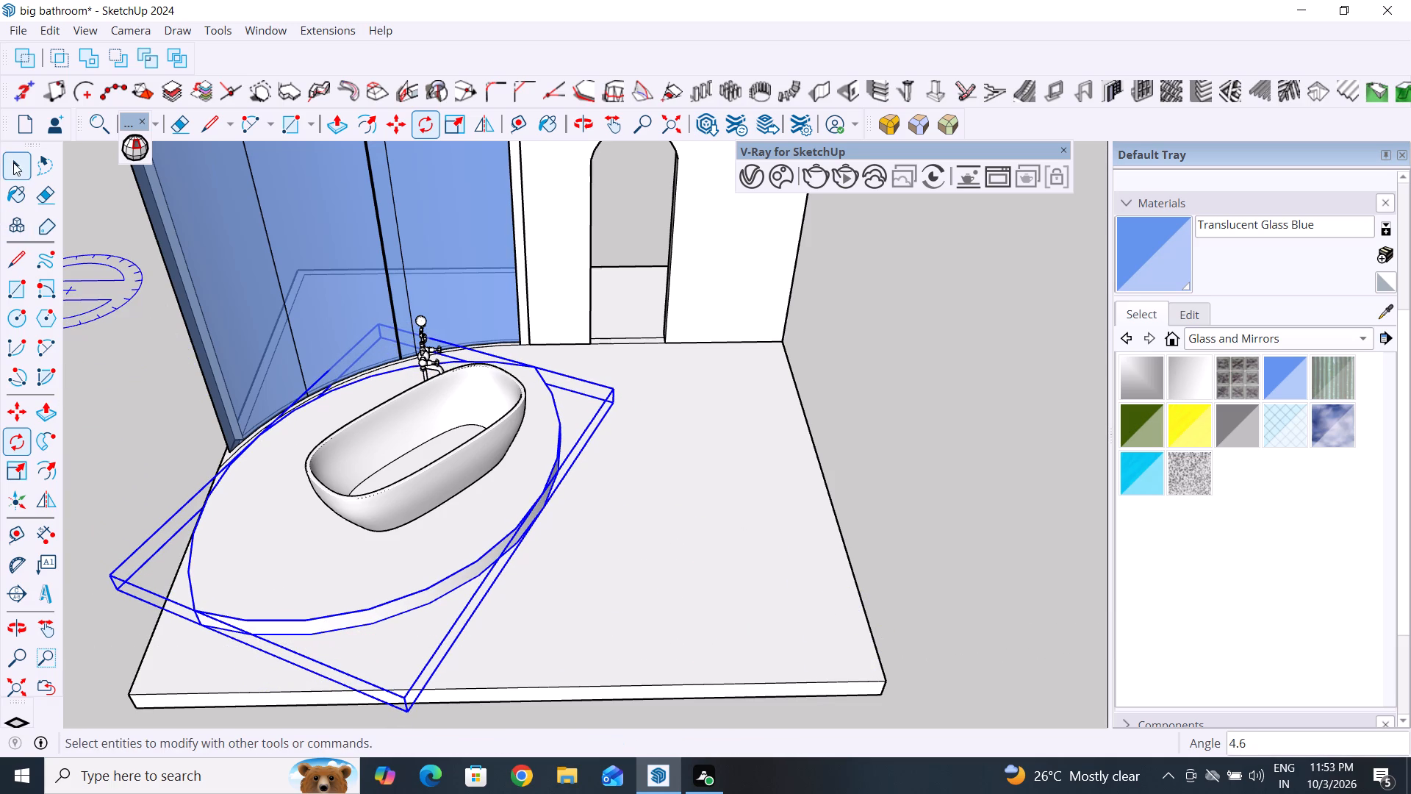
pyautogui.click(13, 162)
pyautogui.click(182, 373)
# Rotate the oval platform a further 24.1° or so counter-clockwise around a point on its outer edge, and clear the selection.
pyautogui.scroll(-3, 180, 476)
pyautogui.moveTo(236, 486); pyautogui.dragTo(476, 463, button='middle')
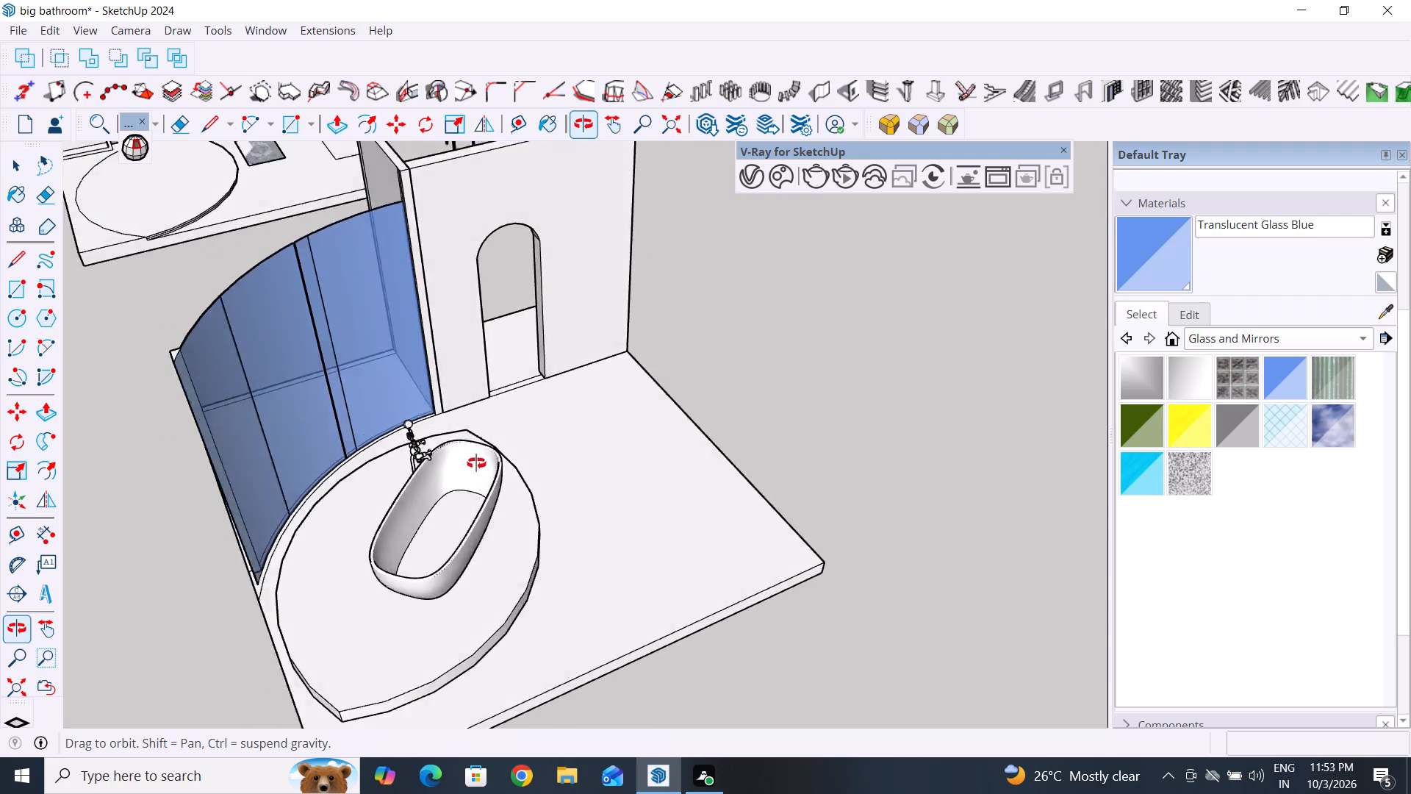
pyautogui.moveTo(476, 463); pyautogui.dragTo(511, 427, button='middle')
pyautogui.scroll(2, 467, 624)
pyautogui.scroll(-3, 581, 514)
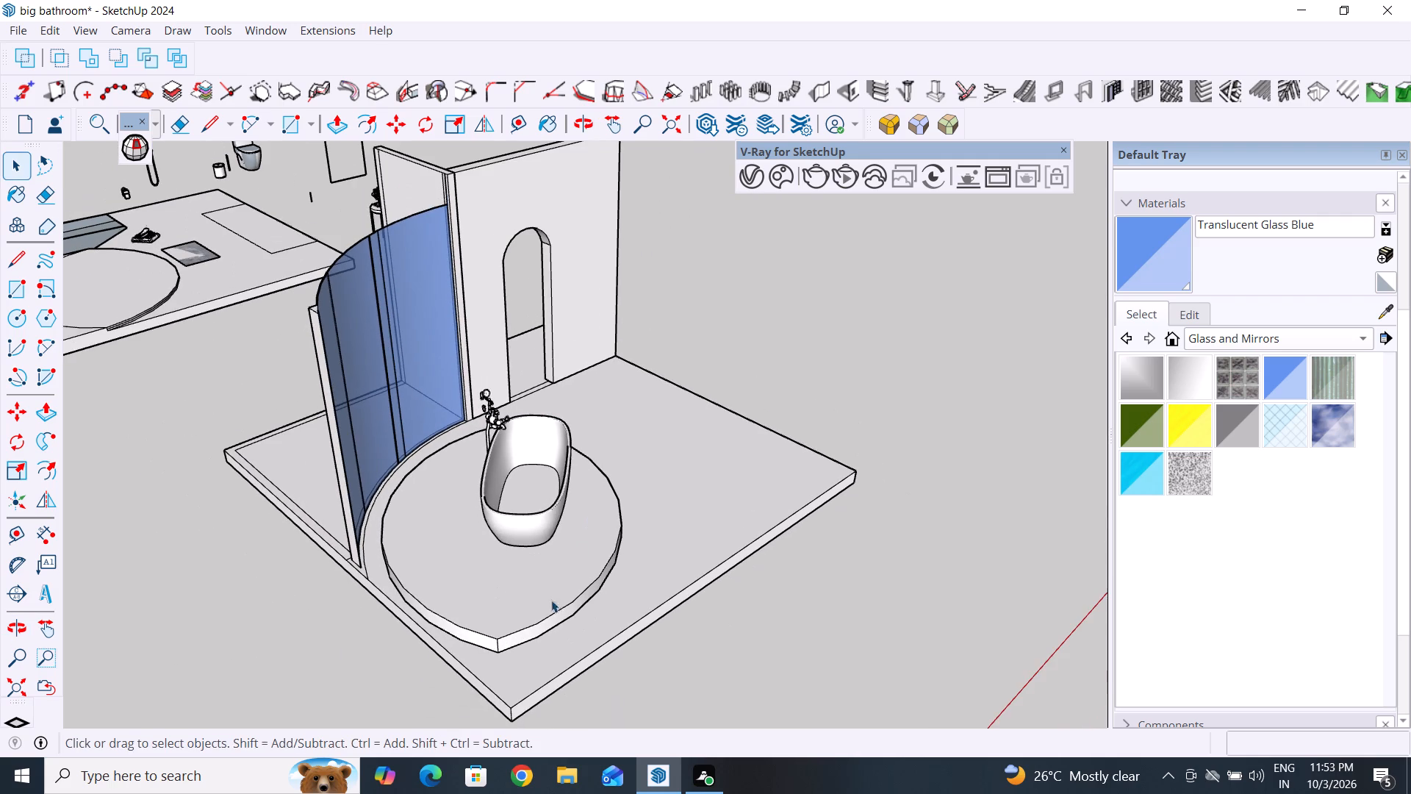
pyautogui.moveTo(811, 583); pyautogui.dragTo(703, 605, button='middle')
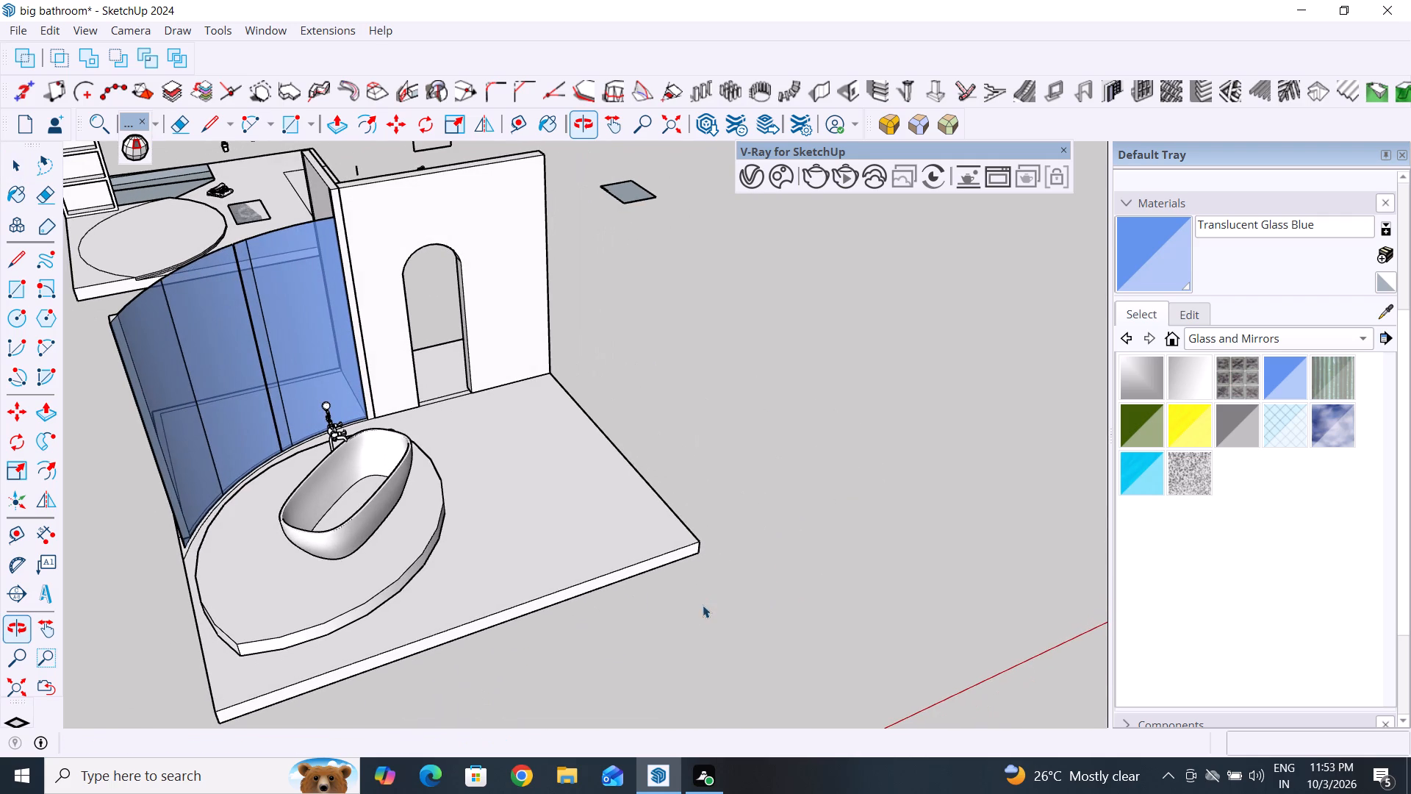
pyautogui.scroll(2, 250, 618)
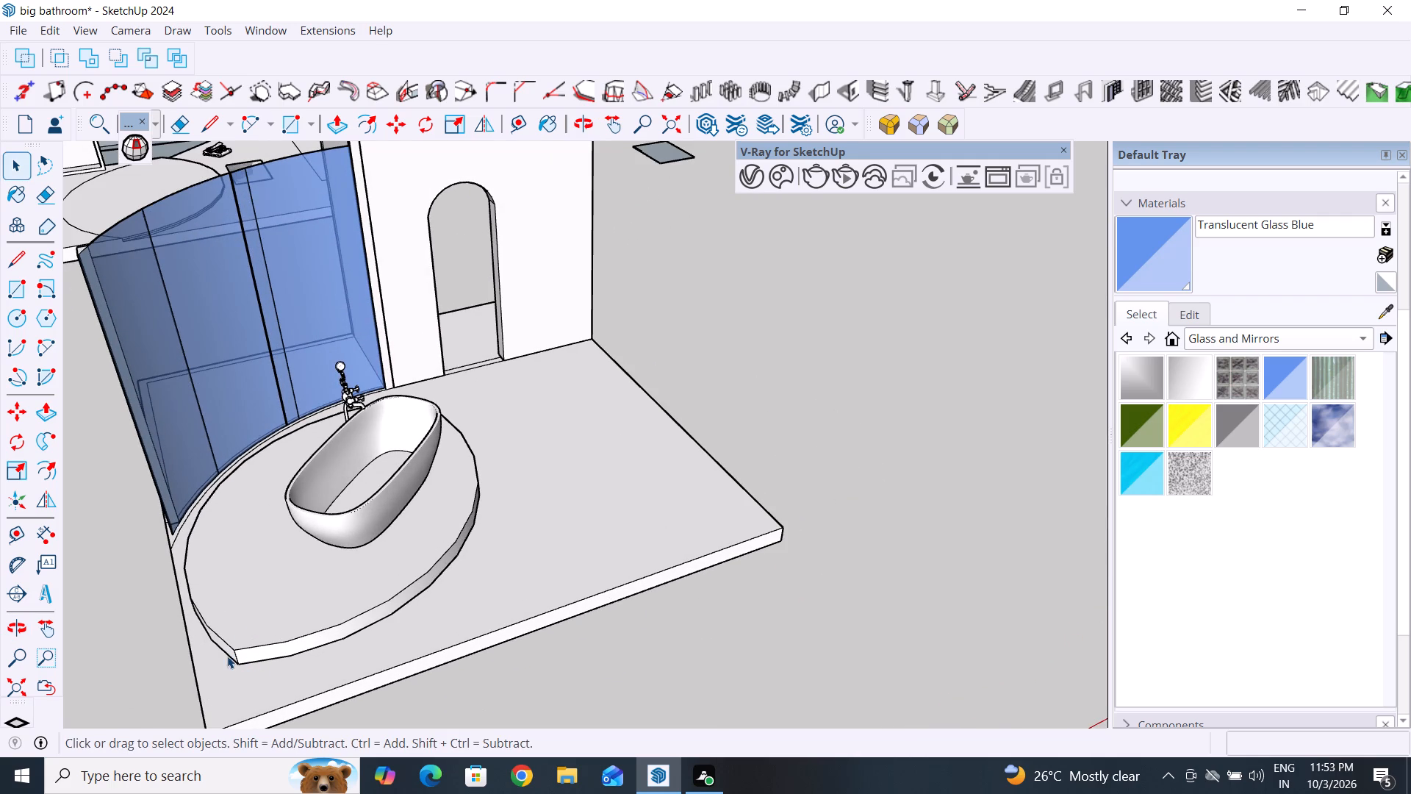
pyautogui.click(254, 658)
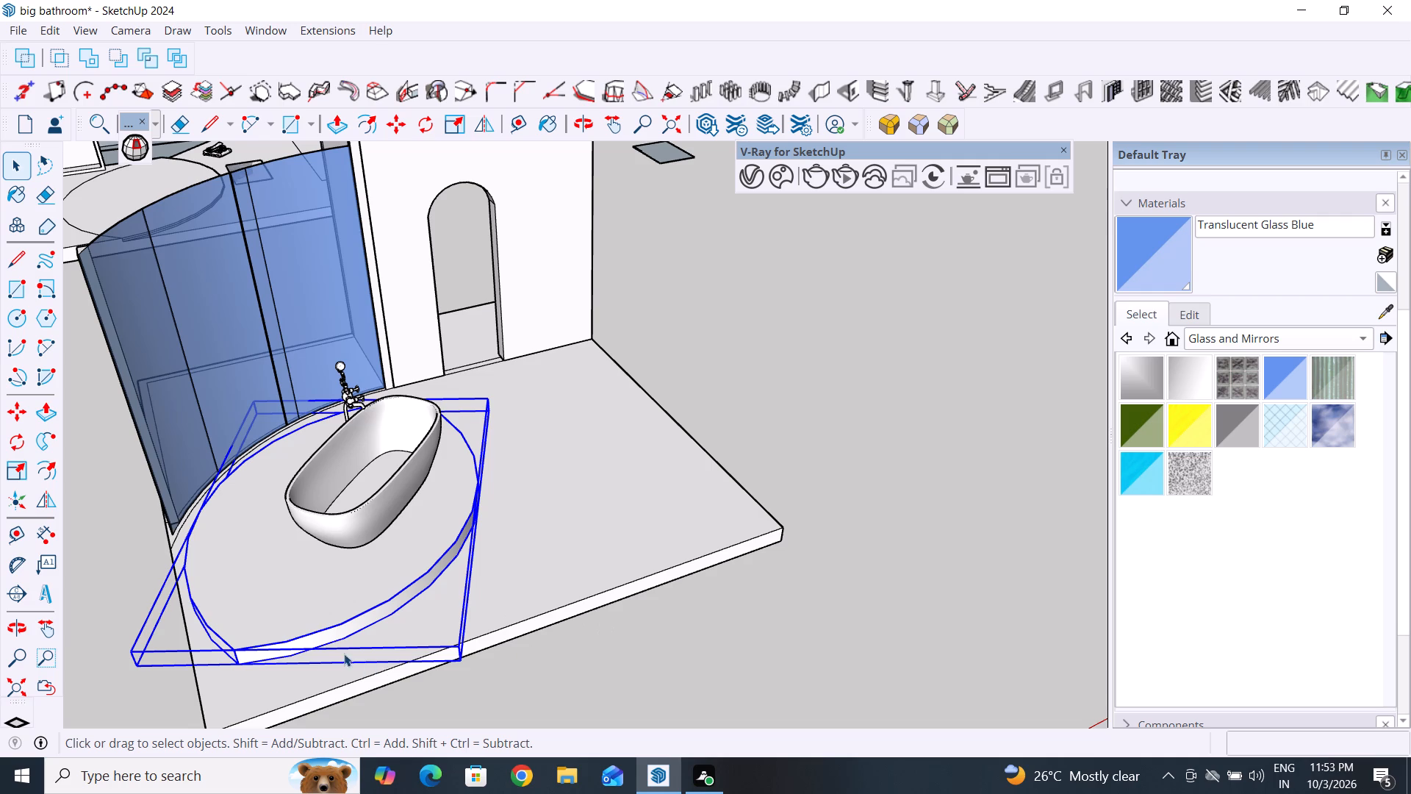
pyautogui.scroll(-2, 718, 565)
pyautogui.moveTo(784, 557); pyautogui.dragTo(592, 609, button='middle')
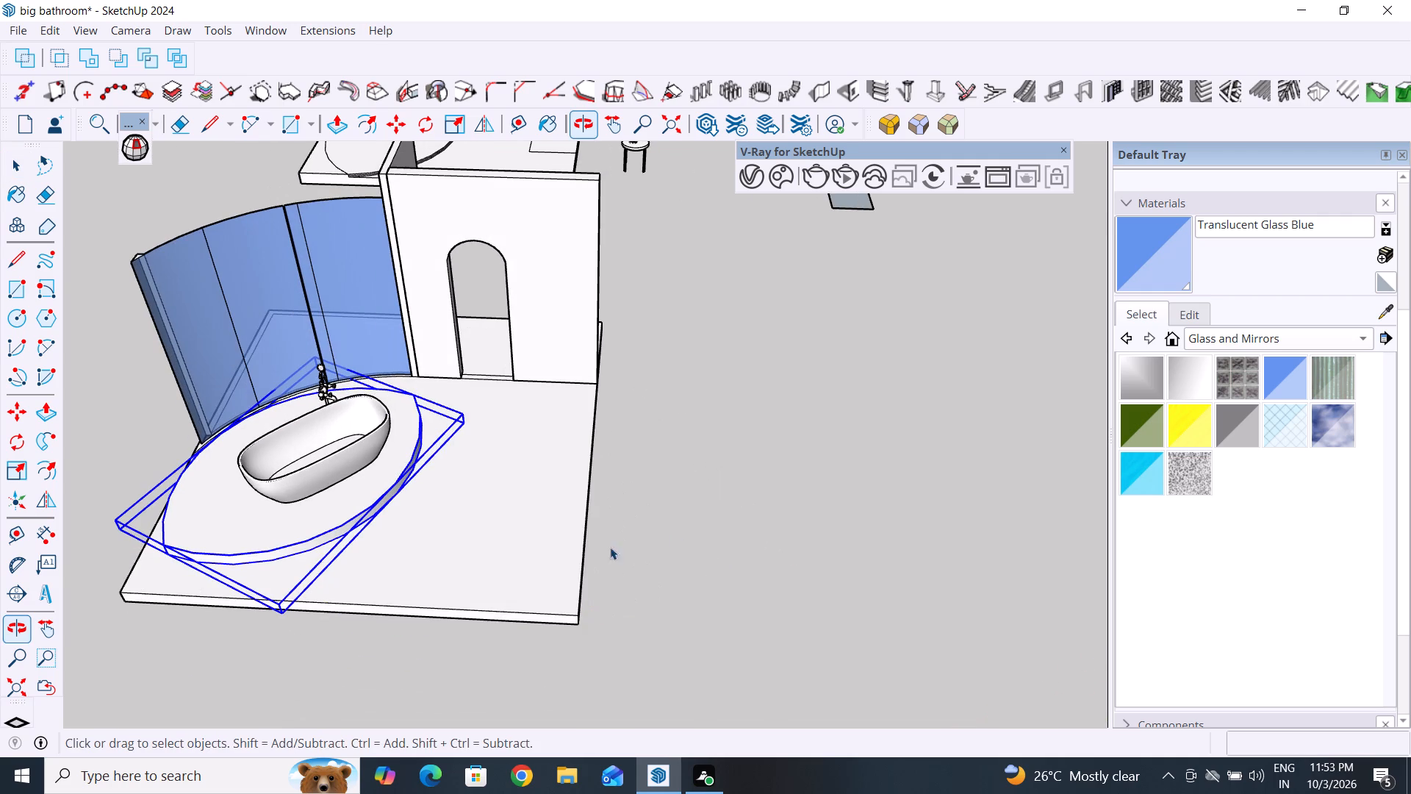
pyautogui.click(26, 443)
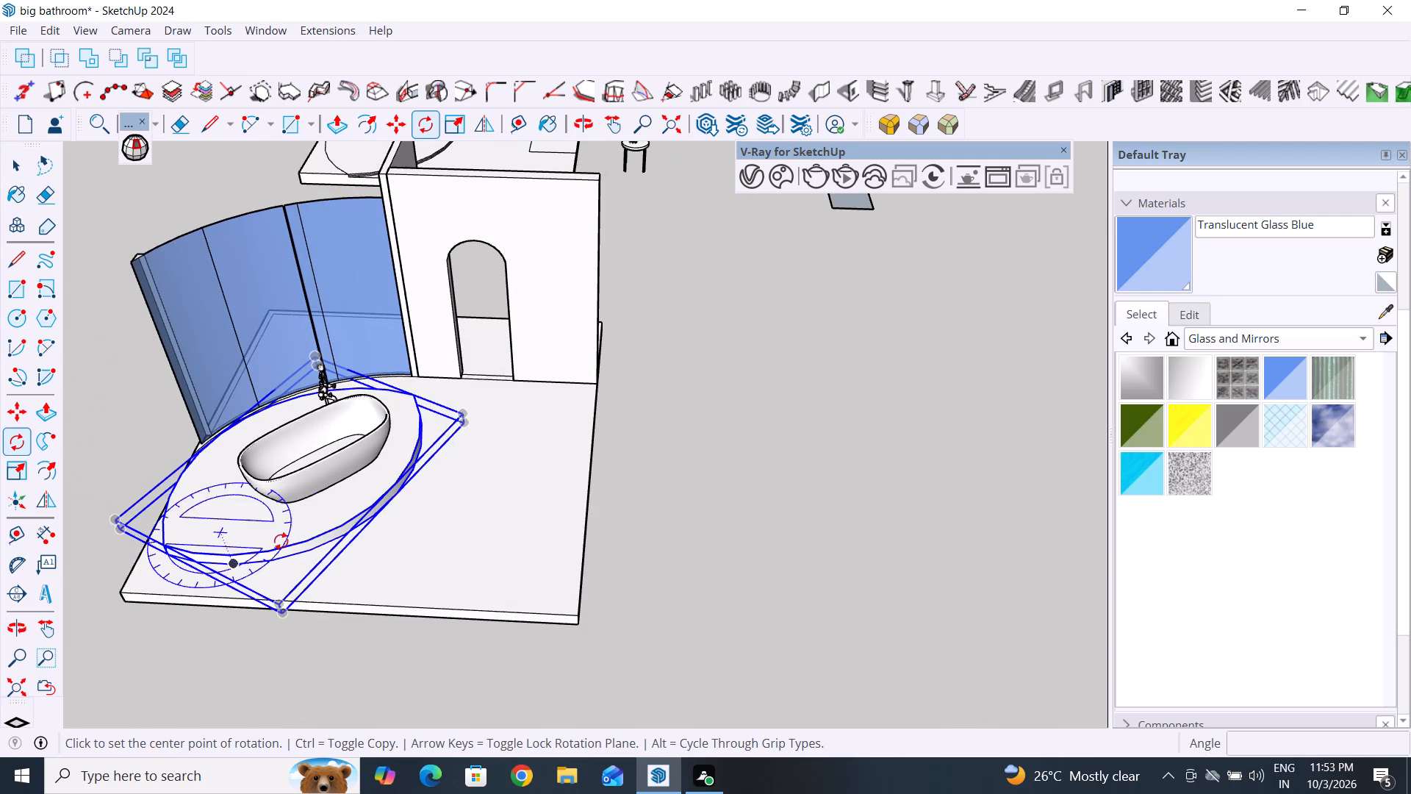
pyautogui.click(293, 542)
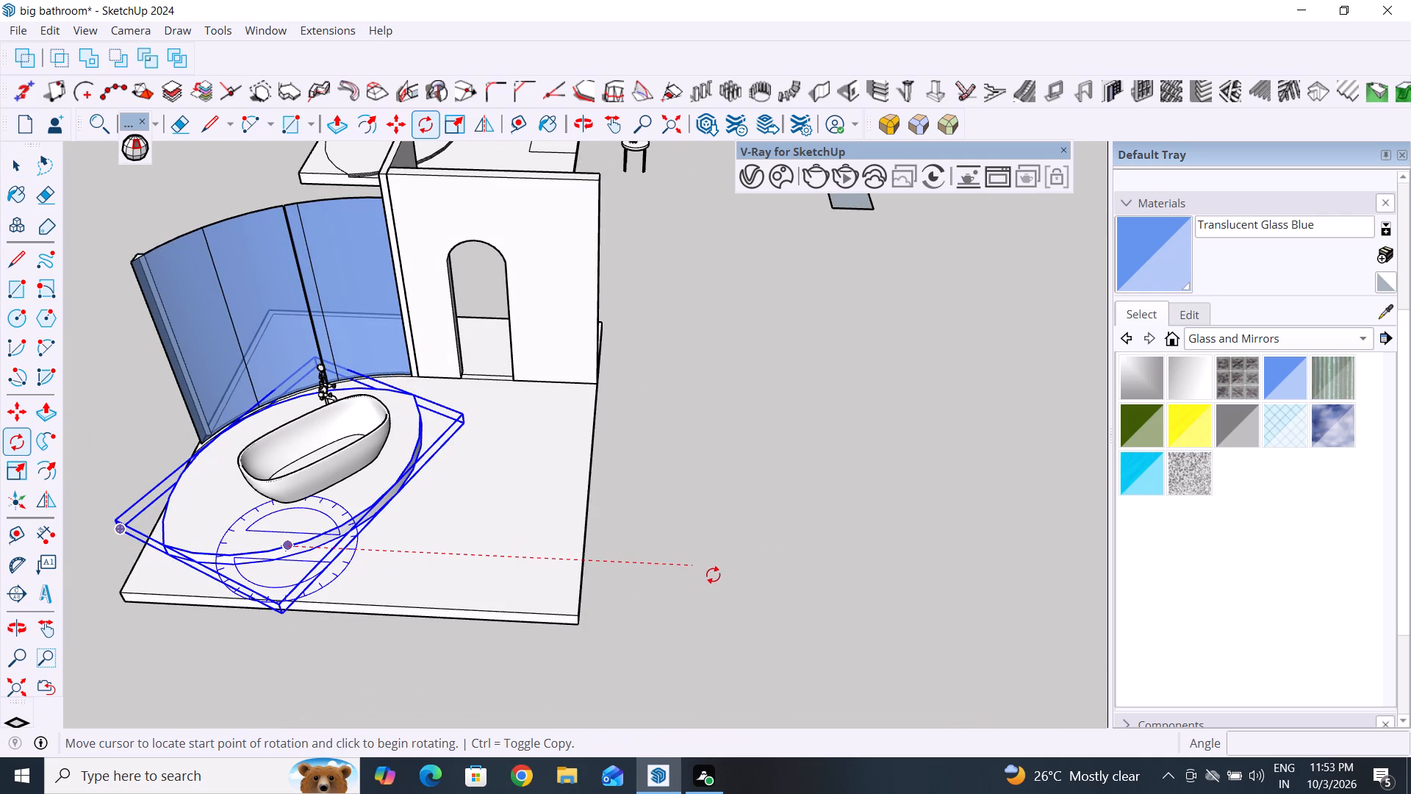
pyautogui.click(727, 579)
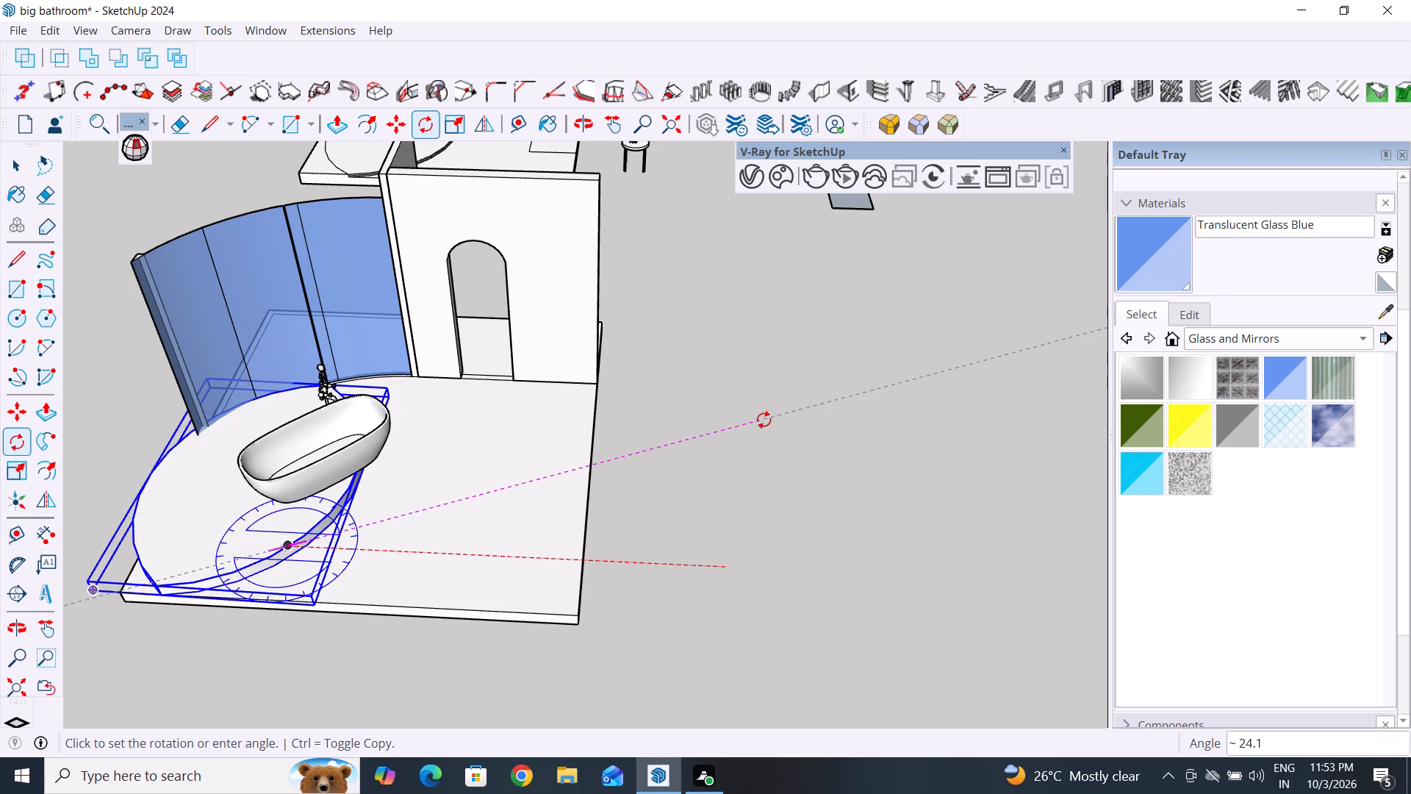
pyautogui.click(764, 420)
pyautogui.click(24, 162)
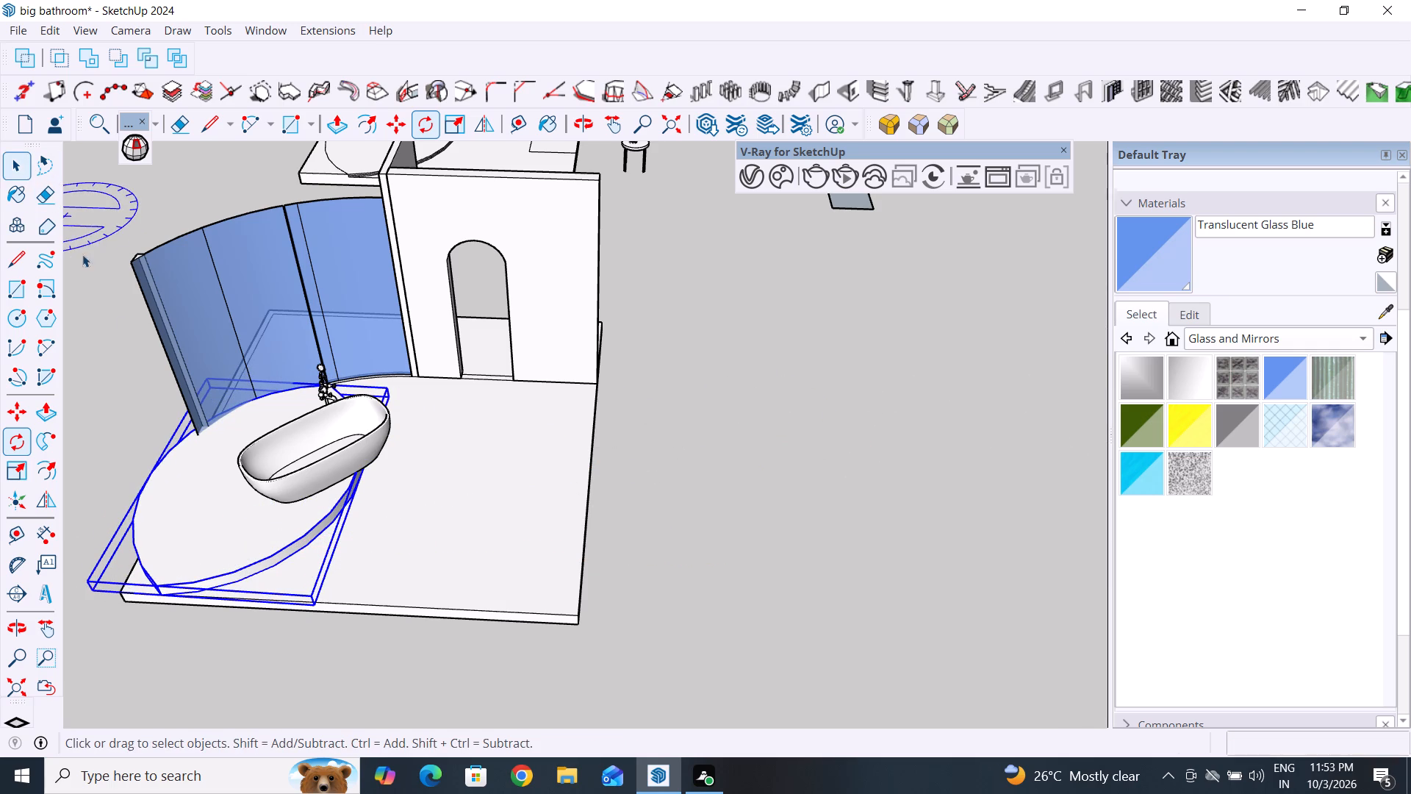
pyautogui.click(150, 393)
# Move the oval platform about 4.5" so its edge meets the base corner of the curved partition's end post.
pyautogui.scroll(-4, 290, 593)
pyautogui.moveTo(352, 580); pyautogui.dragTo(694, 421, button='middle')
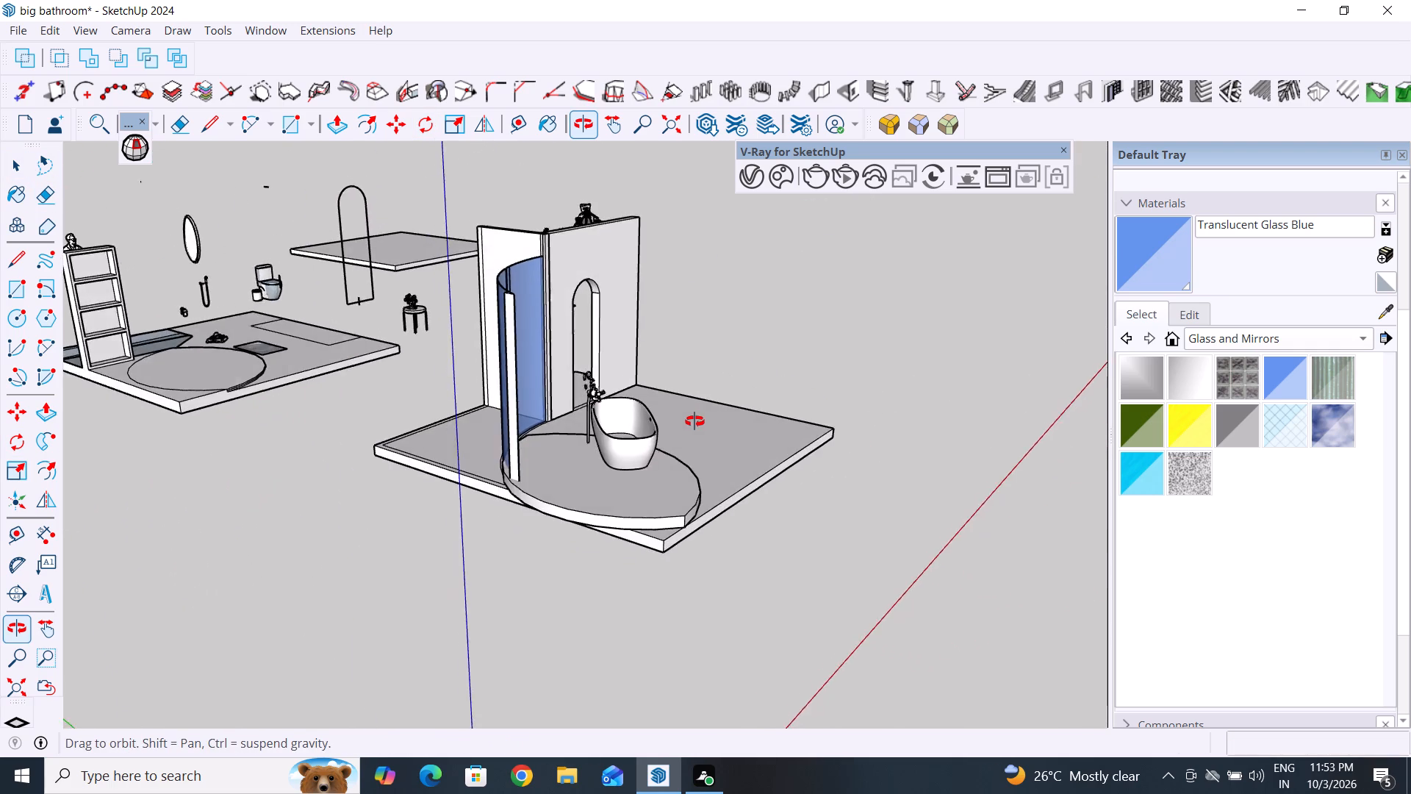
pyautogui.moveTo(694, 421); pyautogui.dragTo(678, 412, button='middle')
pyautogui.scroll(10, 473, 420)
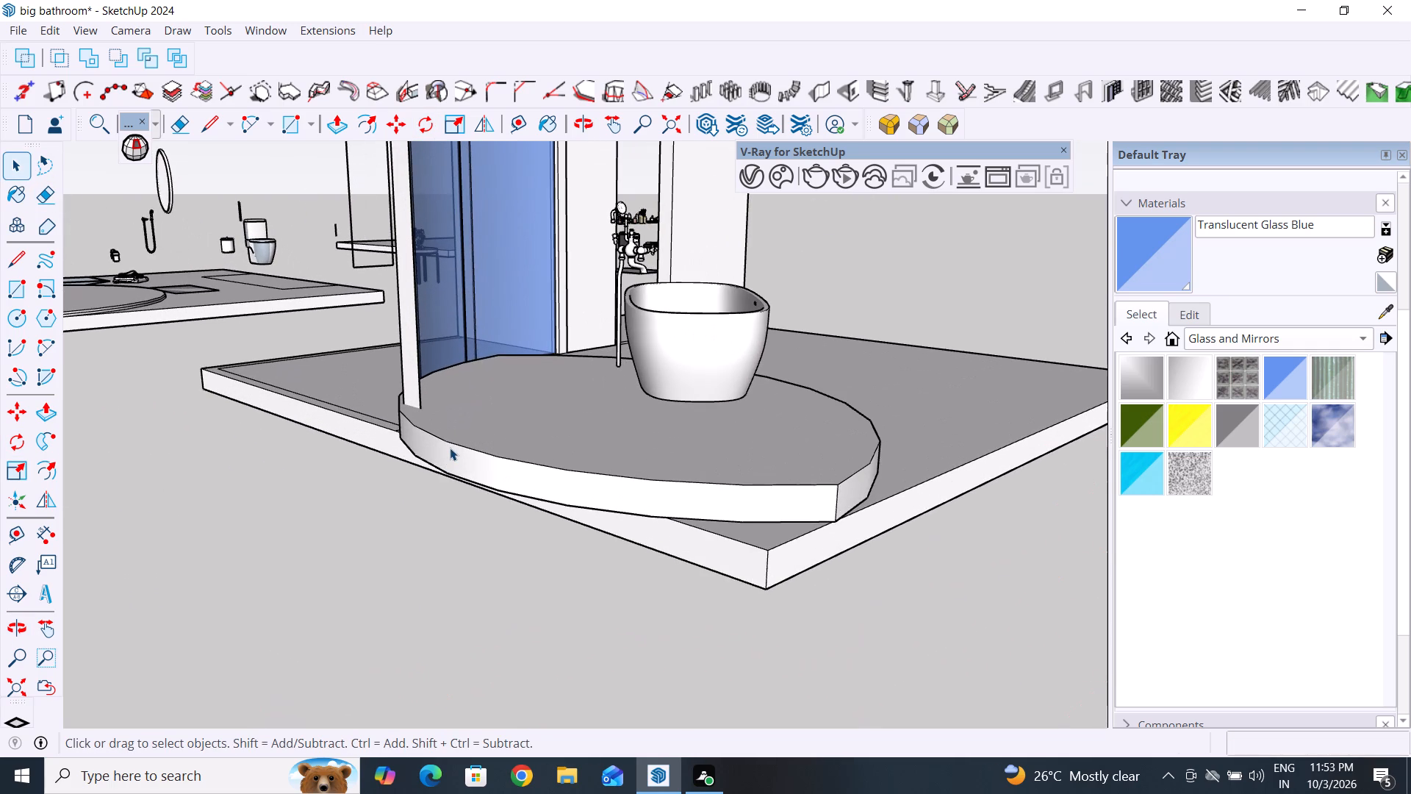
pyautogui.click(450, 448)
pyautogui.press('m')
pyautogui.scroll(4, 401, 456)
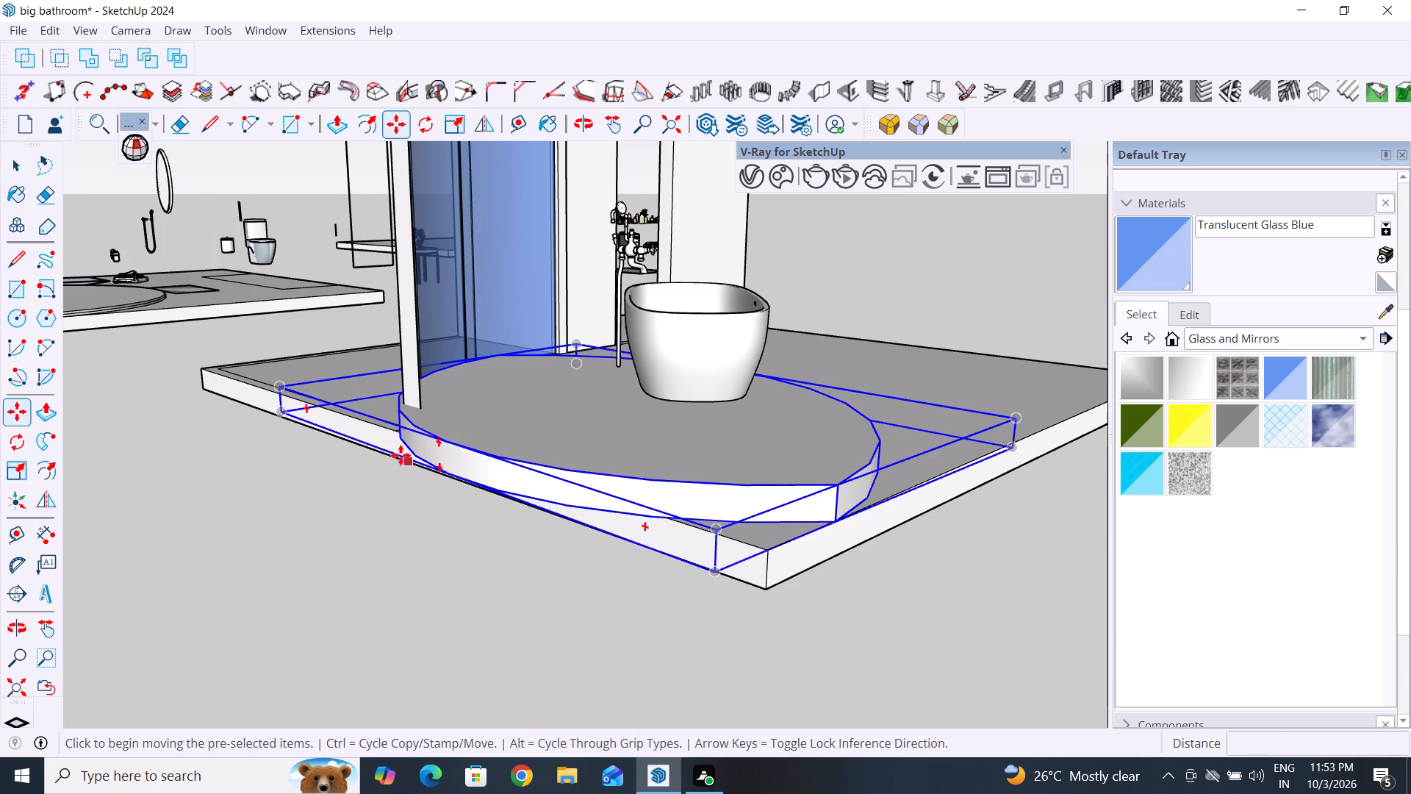
pyautogui.scroll(8, 401, 455)
pyautogui.click(400, 418)
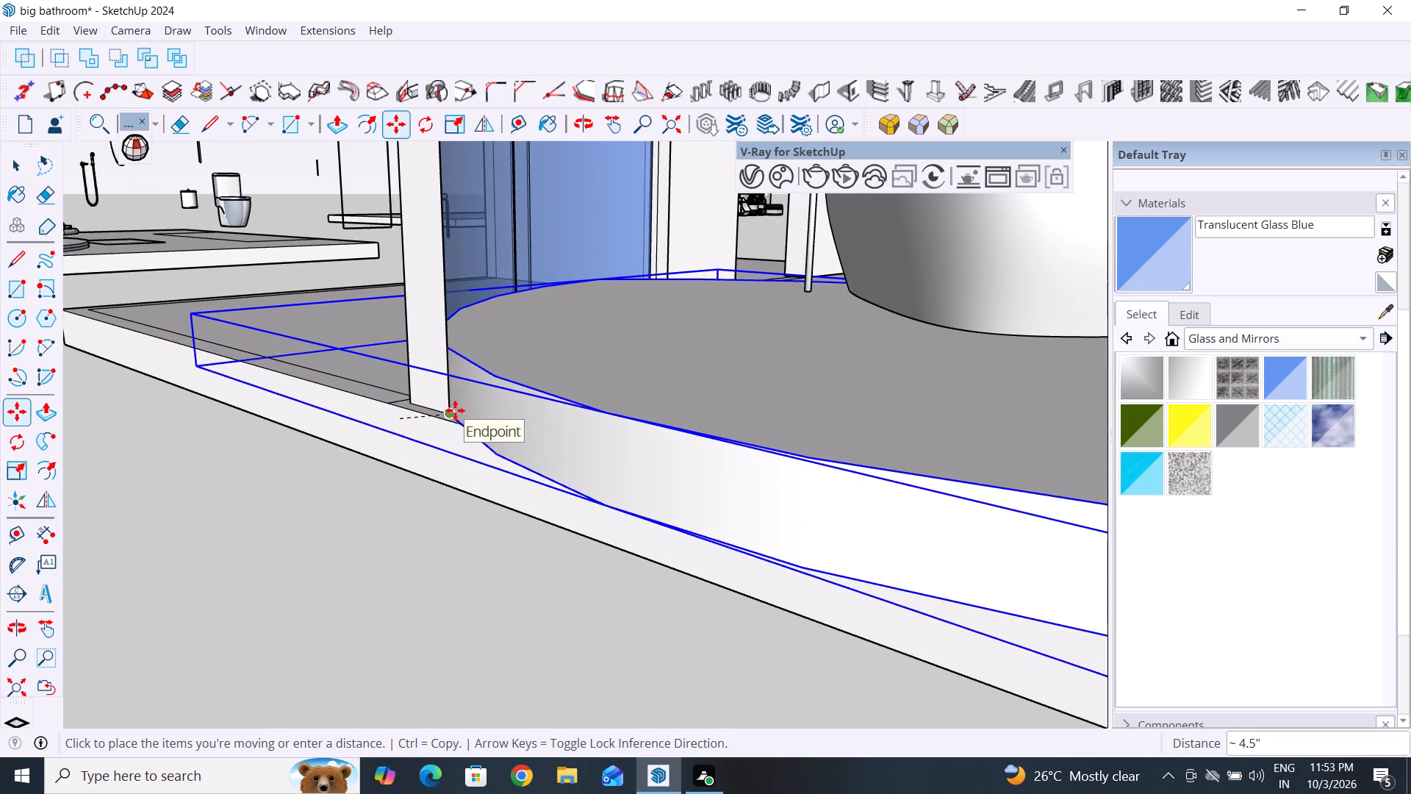
pyautogui.click(455, 410)
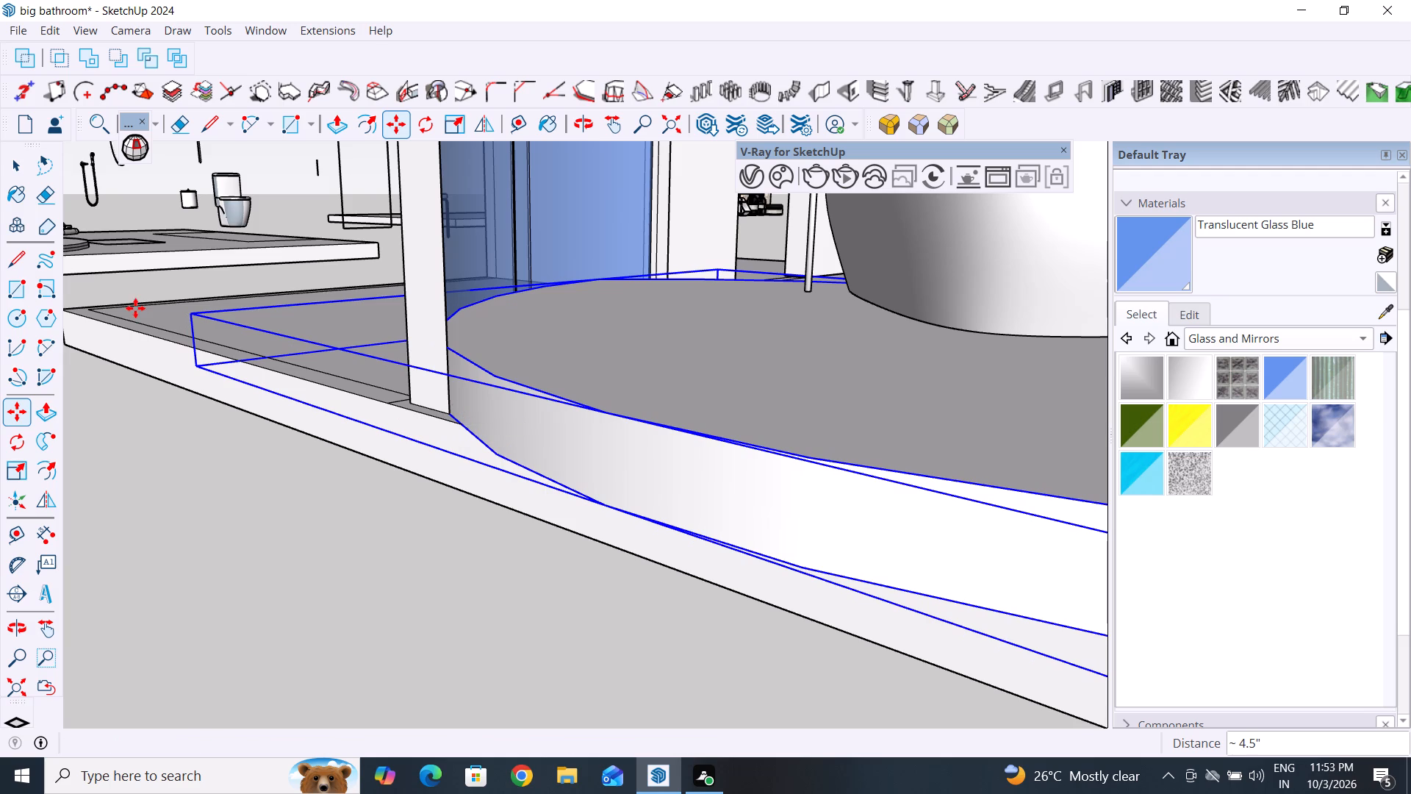
pyautogui.click(26, 176)
pyautogui.click(272, 579)
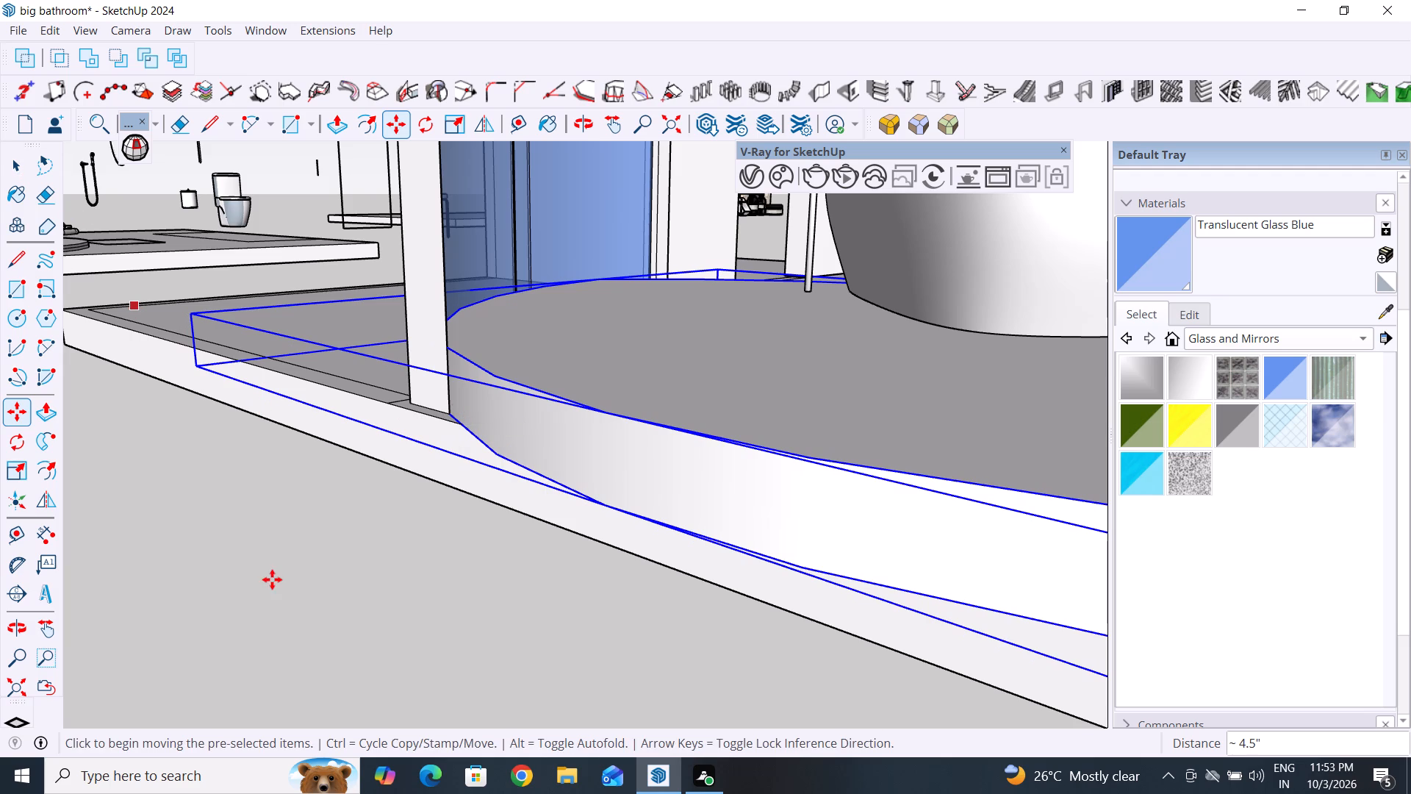
# Examine how the oval platform sits relative to the slab edges, the glass partition and the bathtub.
pyautogui.scroll(-4, 267, 517)
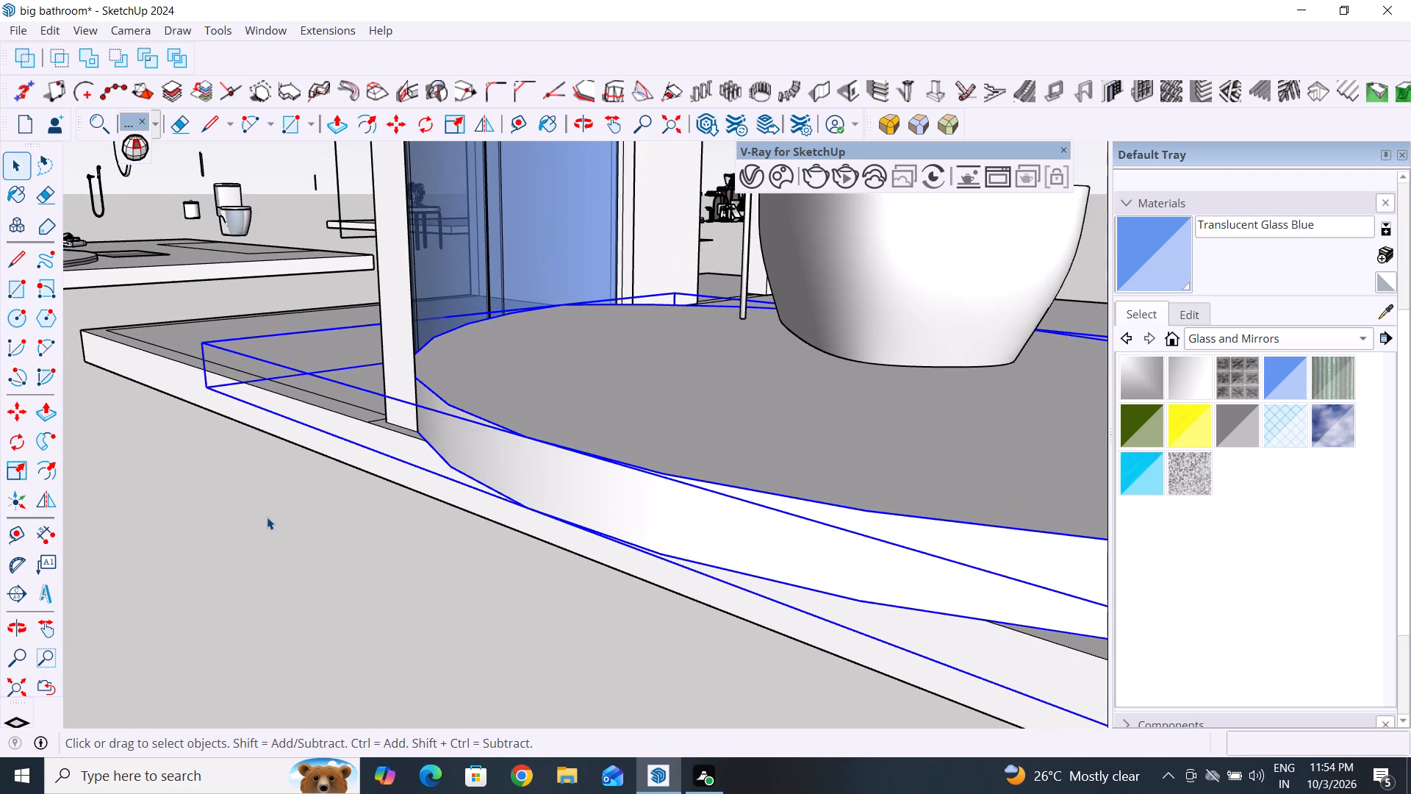
pyautogui.scroll(-2, 270, 510)
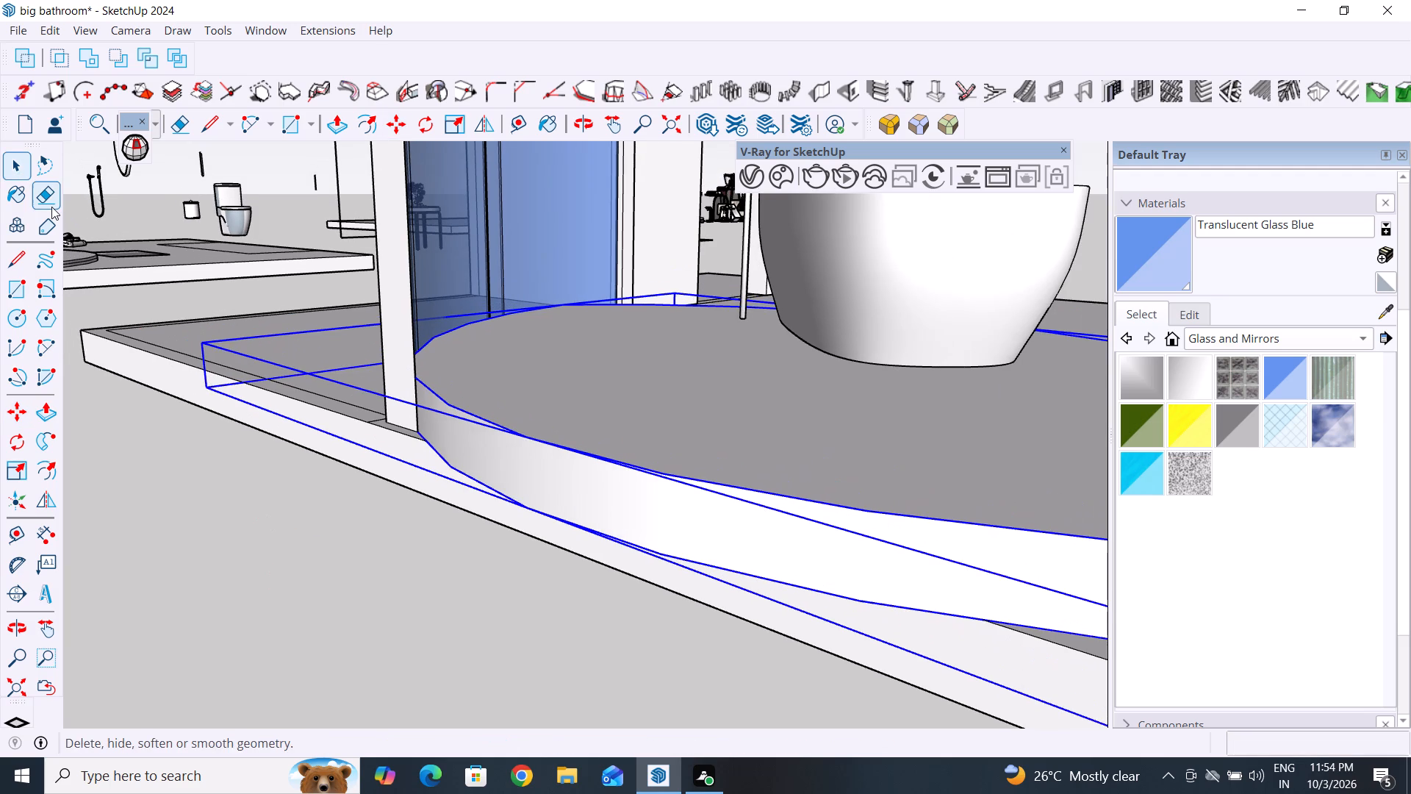
pyautogui.scroll(-5, 51, 207)
pyautogui.moveTo(804, 648); pyautogui.dragTo(270, 510, button='middle')
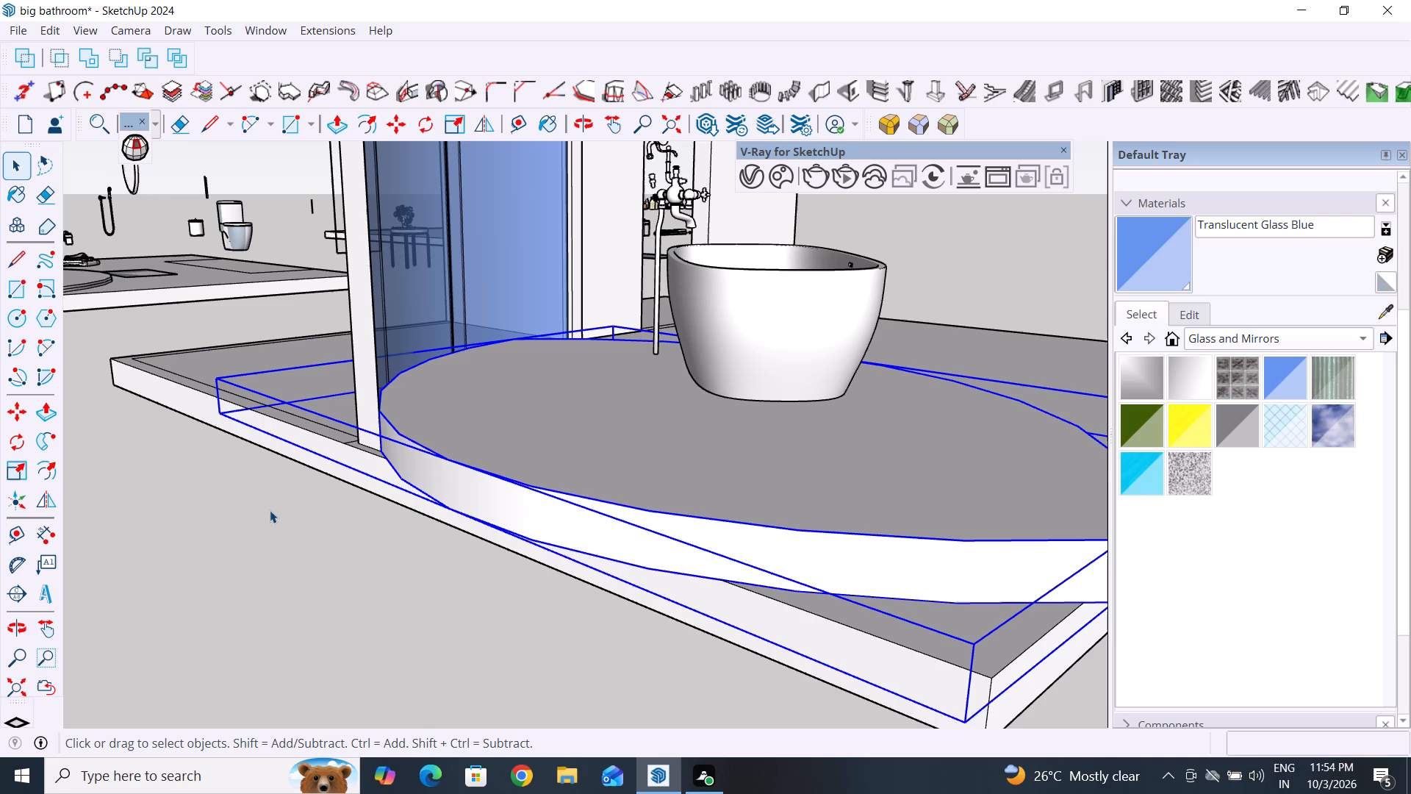
pyautogui.moveTo(270, 510); pyautogui.dragTo(357, 684, button='middle')
pyautogui.scroll(-13, 644, 408)
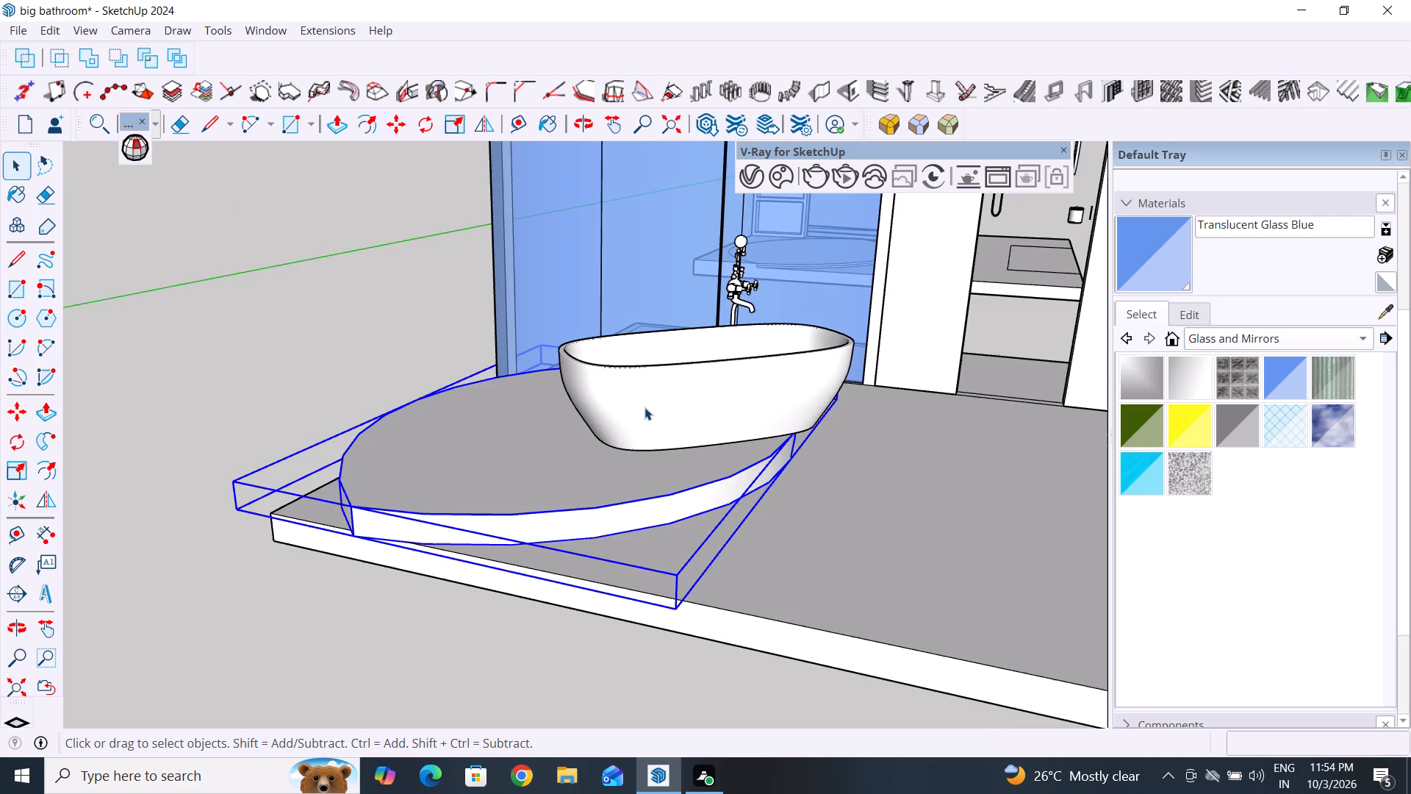
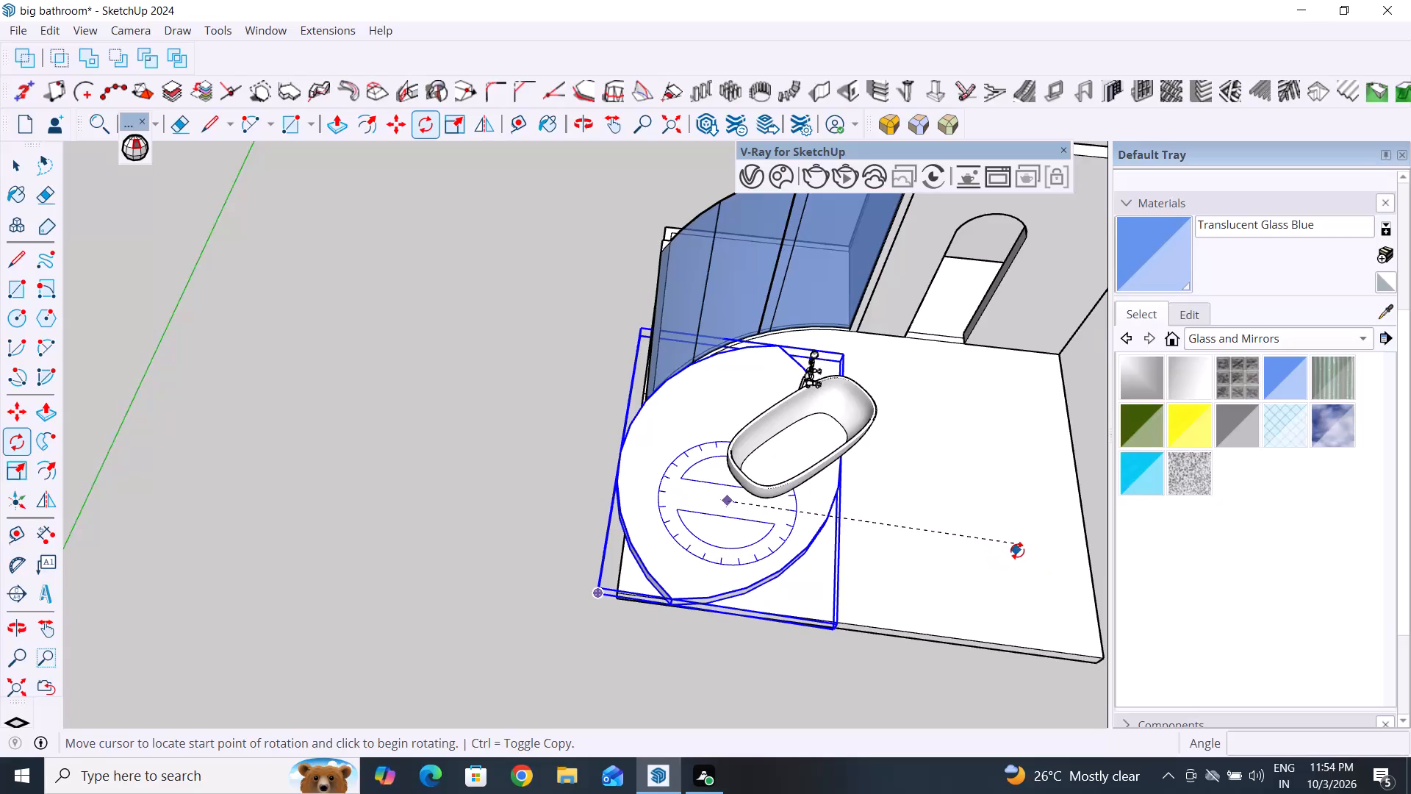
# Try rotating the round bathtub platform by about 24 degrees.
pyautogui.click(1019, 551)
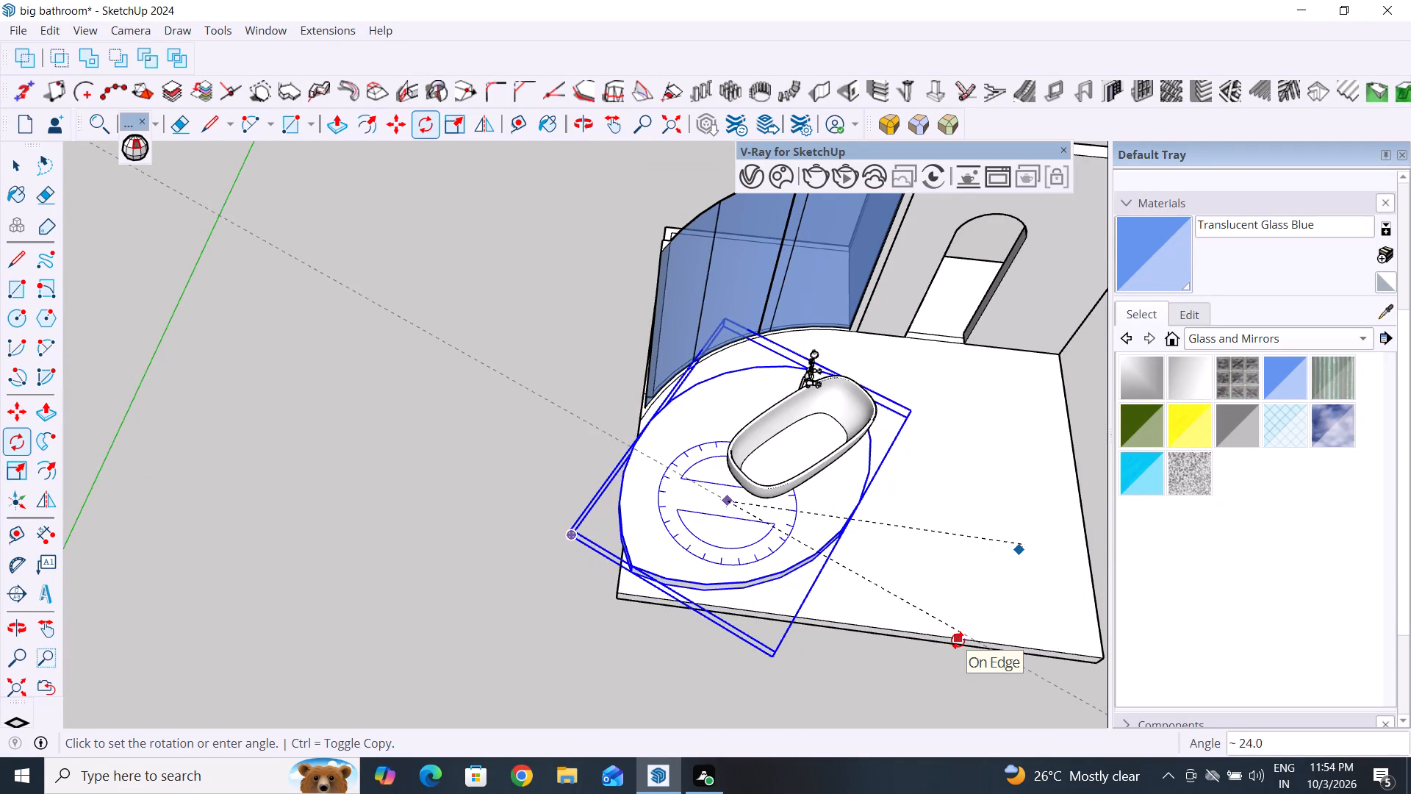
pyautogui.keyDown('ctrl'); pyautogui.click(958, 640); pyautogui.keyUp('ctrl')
# Undo the platform rotation and the platform changes made just before it.
pyautogui.hotkey('ctrl', 'z')
pyautogui.hotkey('ctrl', 'z')
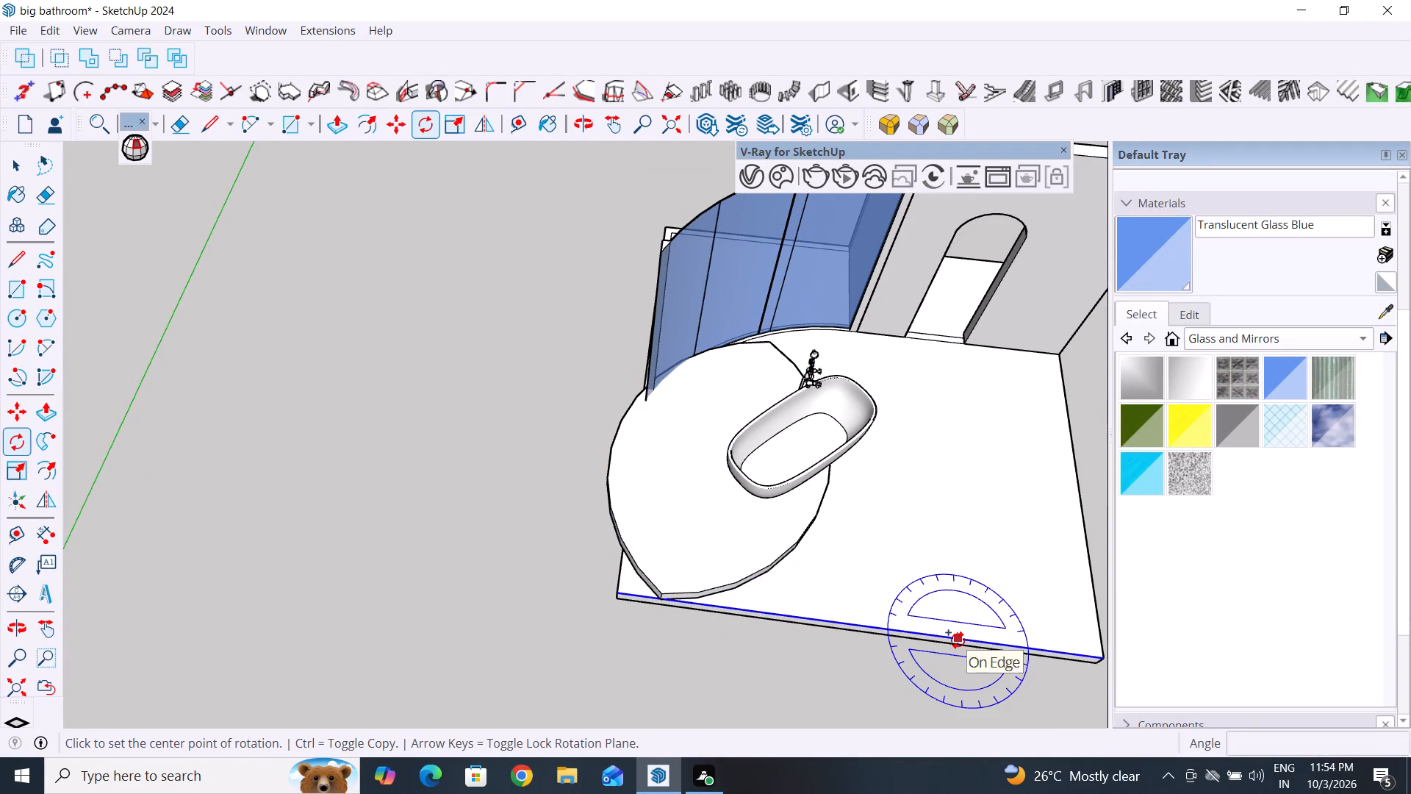
pyautogui.hotkey('ctrl', 'z')
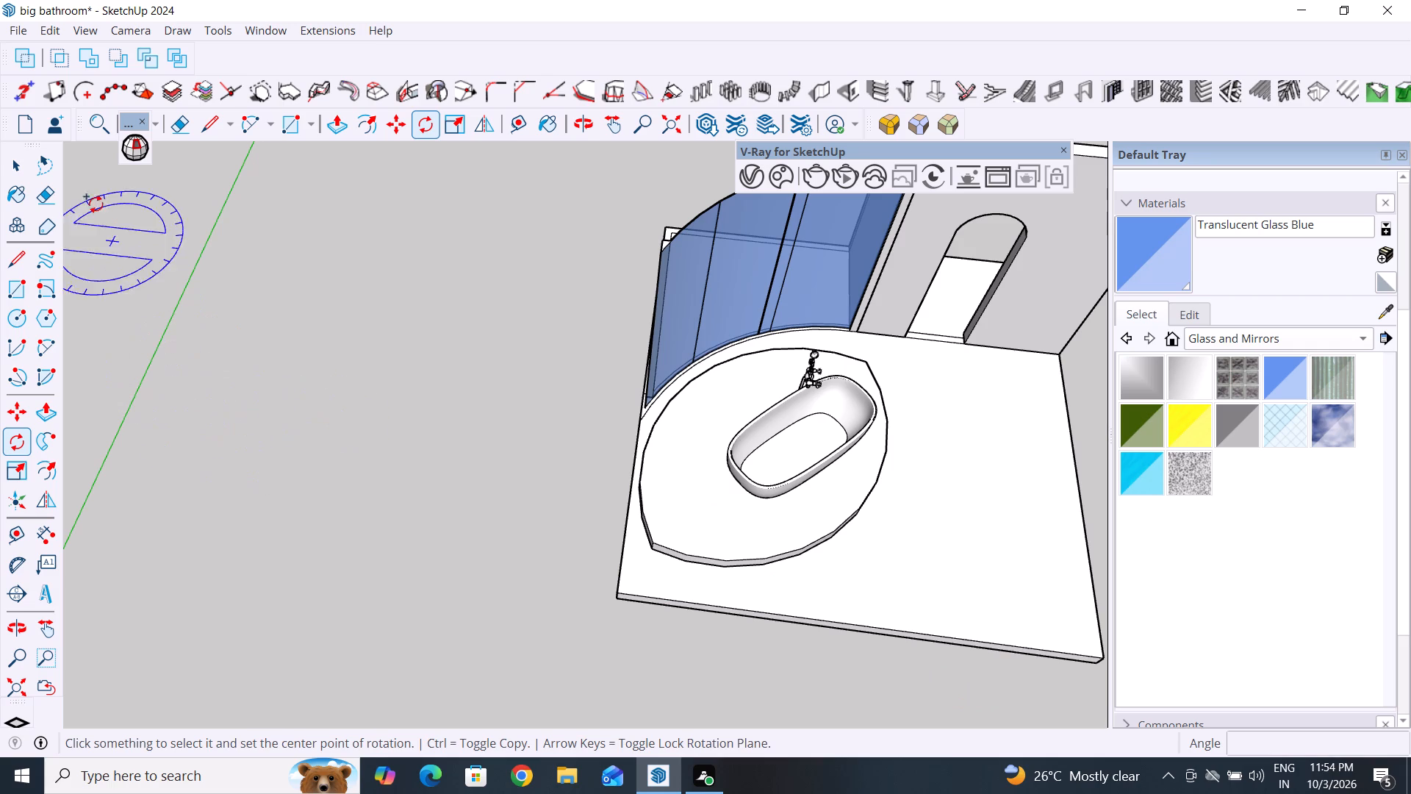
# Move the round bathtub platform about 9.7" across the floor slab, away from the curved glass wall.
pyautogui.click(24, 174)
pyautogui.scroll(2, 813, 433)
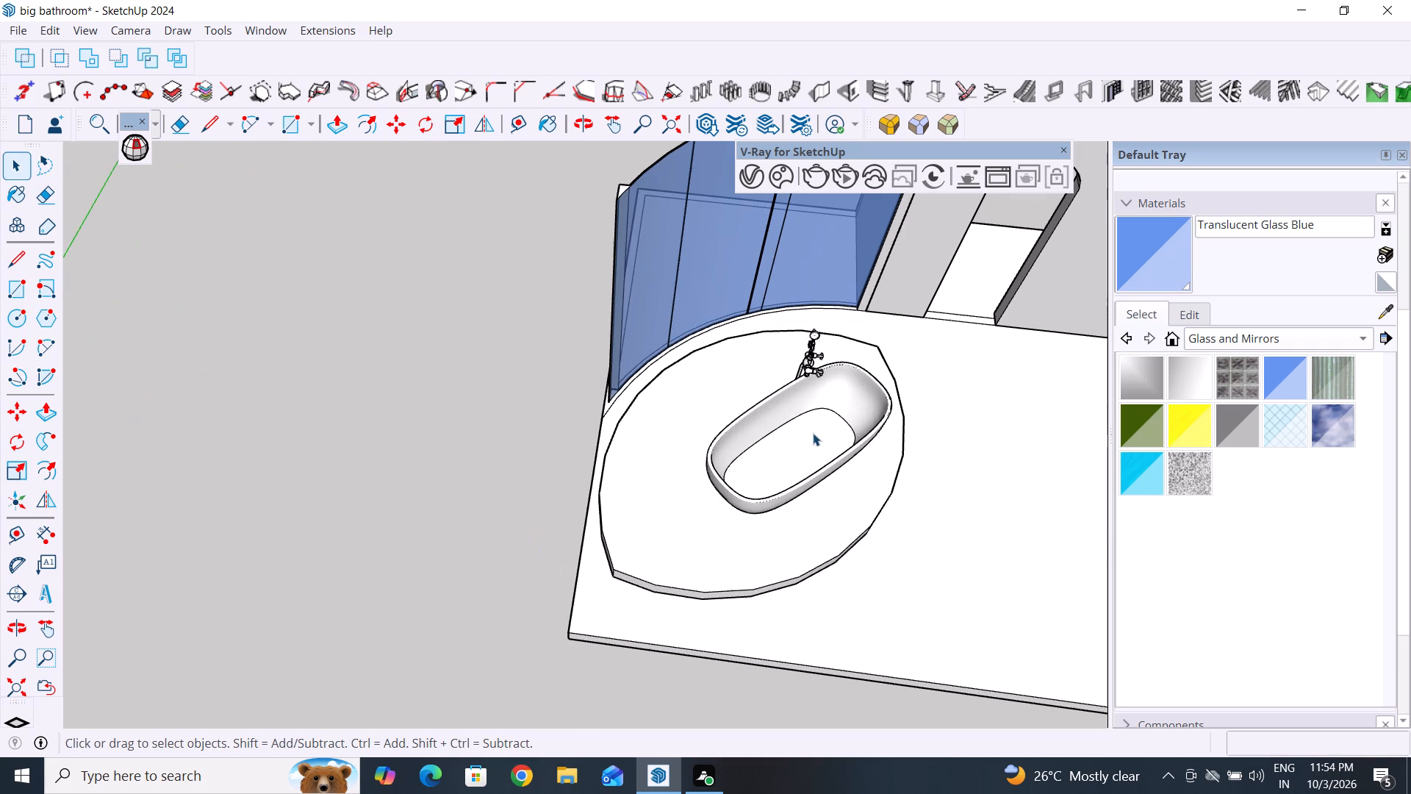
pyautogui.click(839, 544)
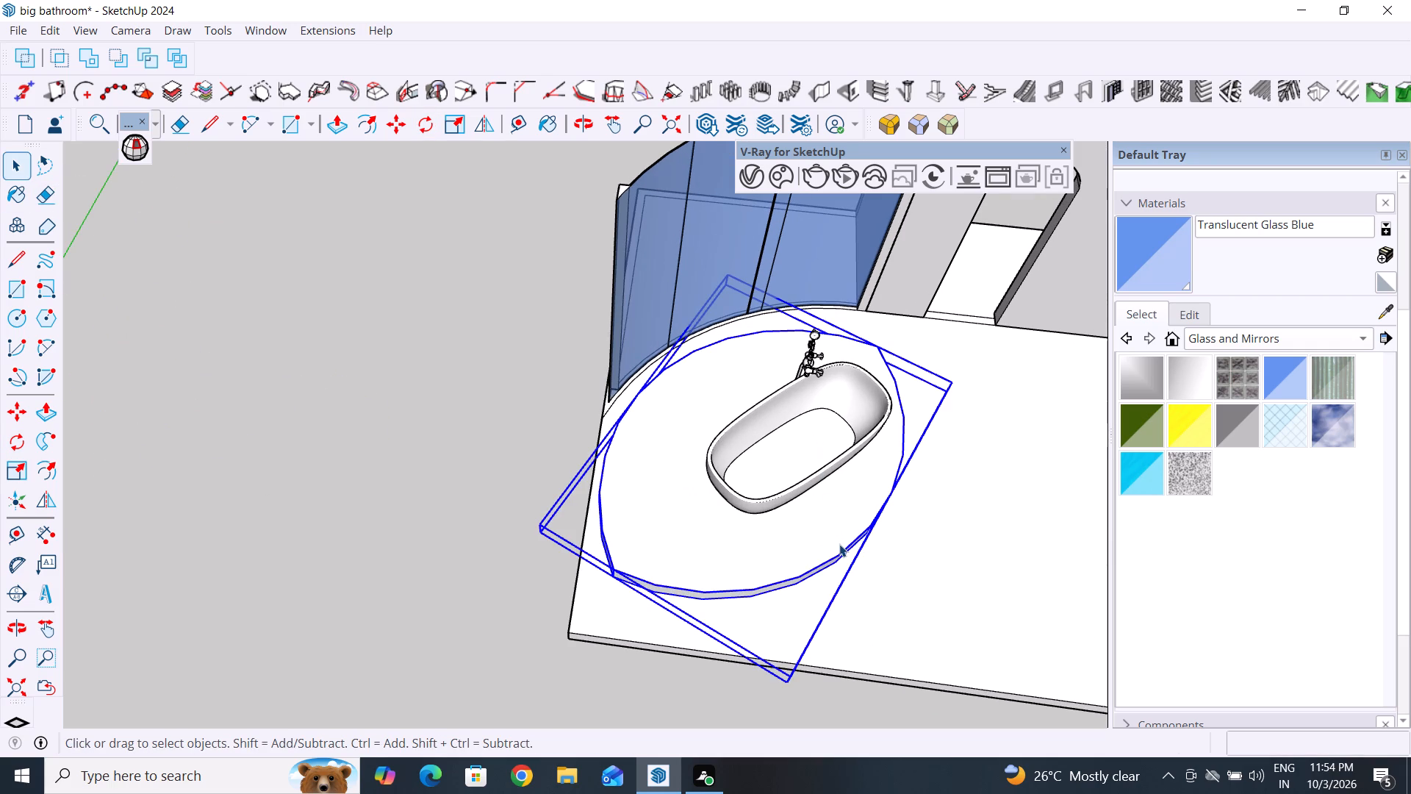
pyautogui.press('m')
pyautogui.click(793, 679)
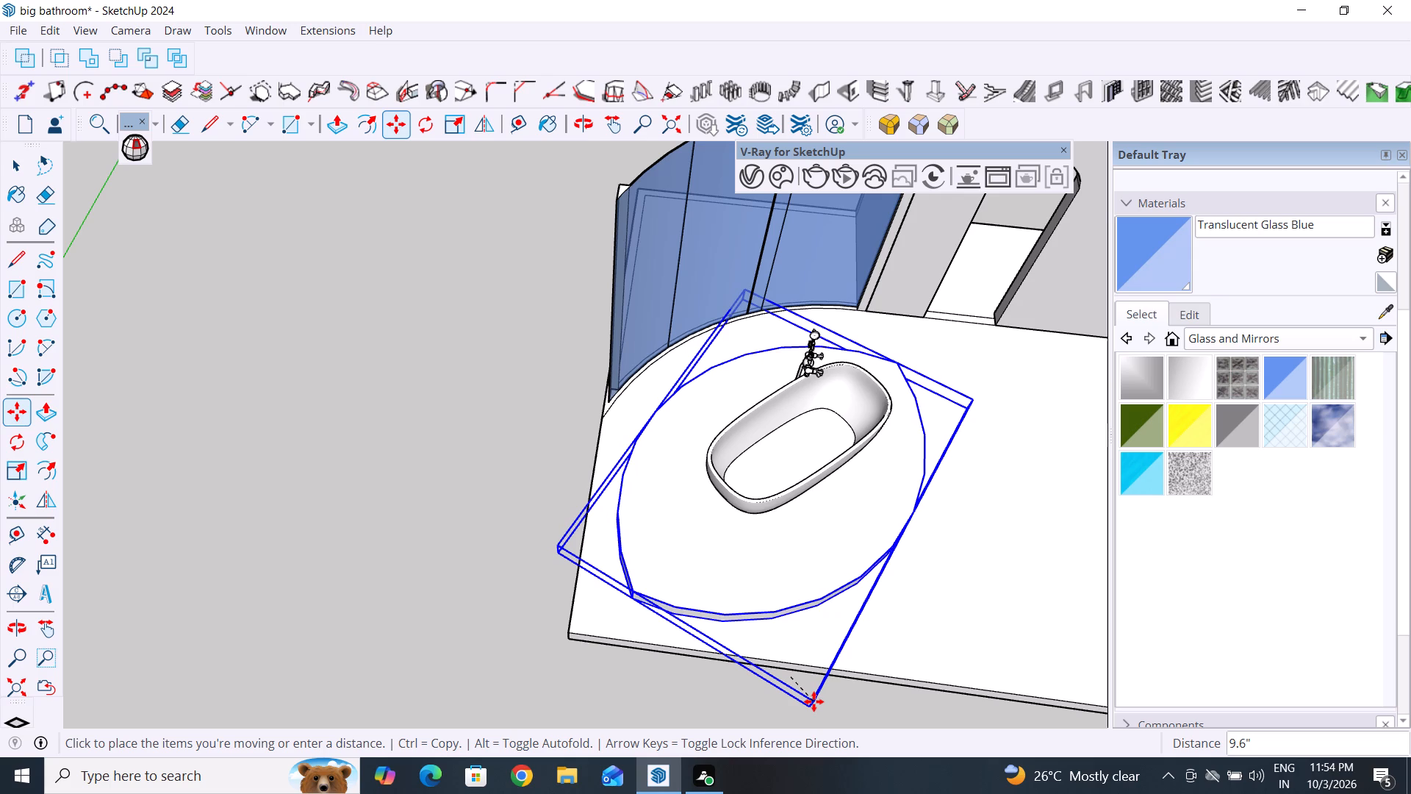
pyautogui.click(815, 701)
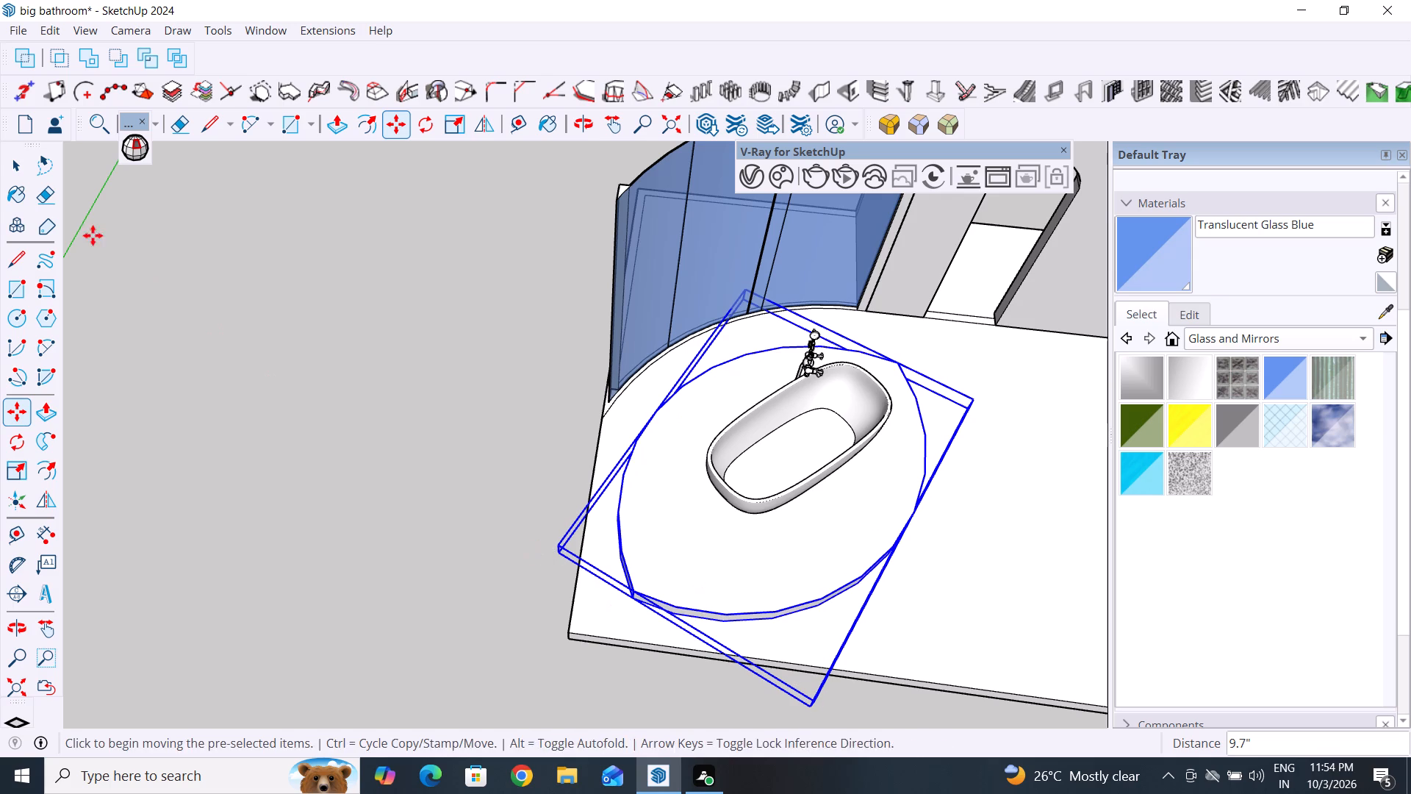
pyautogui.click(14, 171)
pyautogui.click(292, 439)
# Examine the platform's placement around the bathtub and against the curved glass wall.
pyautogui.moveTo(778, 569); pyautogui.dragTo(769, 313, button='middle')
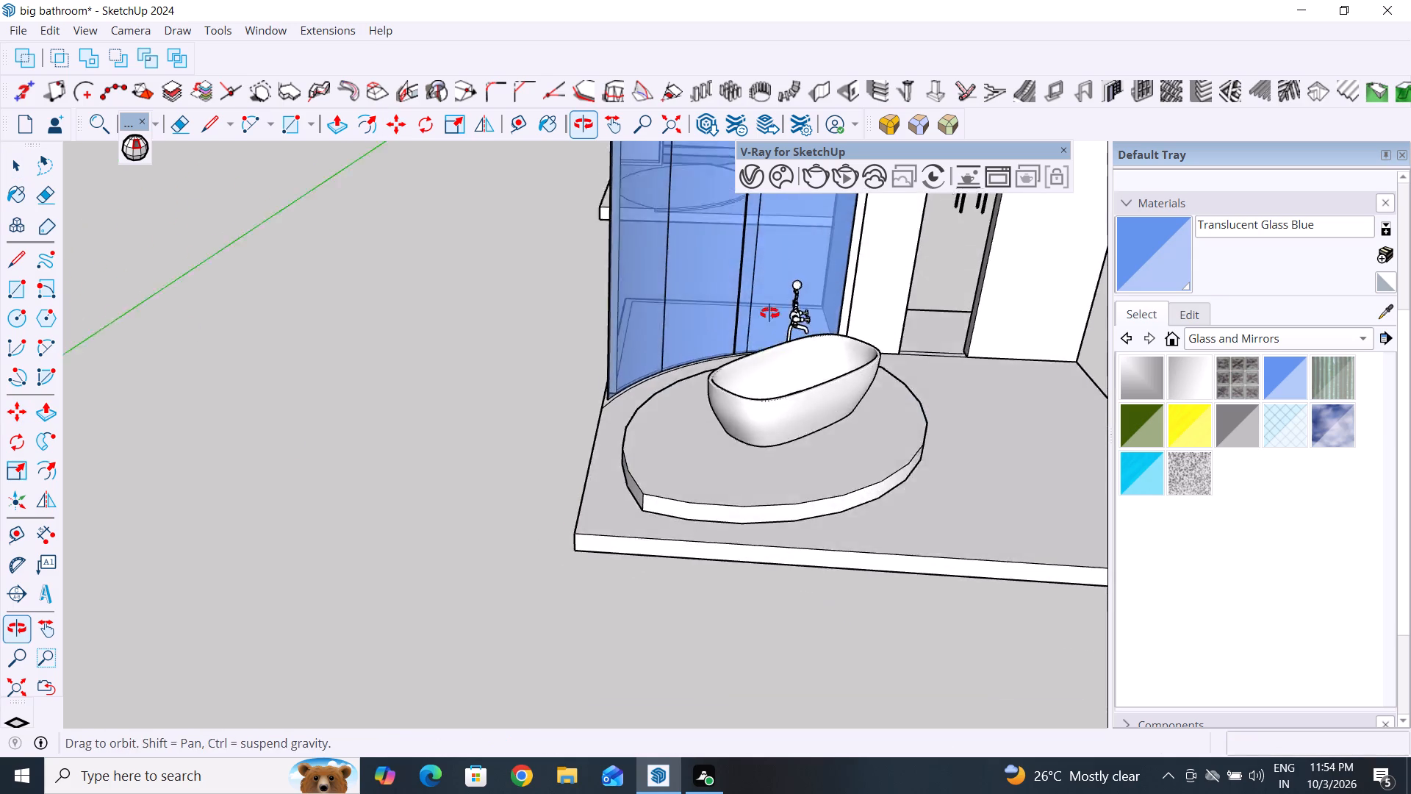
pyautogui.moveTo(769, 313); pyautogui.dragTo(744, 196, button='middle')
pyautogui.moveTo(897, 410); pyautogui.dragTo(841, 634, button='middle')
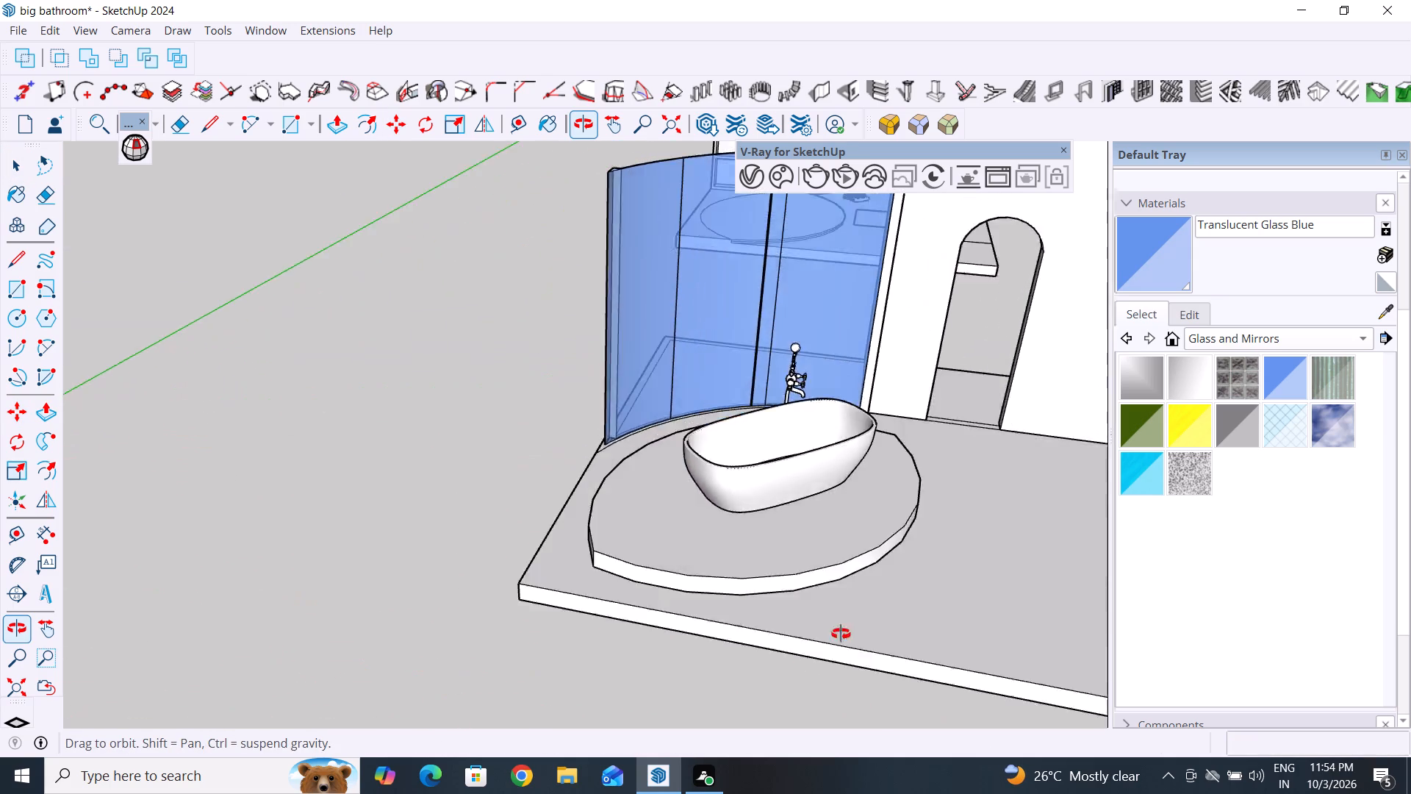
pyautogui.moveTo(841, 634); pyautogui.dragTo(802, 689, button='middle')
pyautogui.scroll(-4, 740, 517)
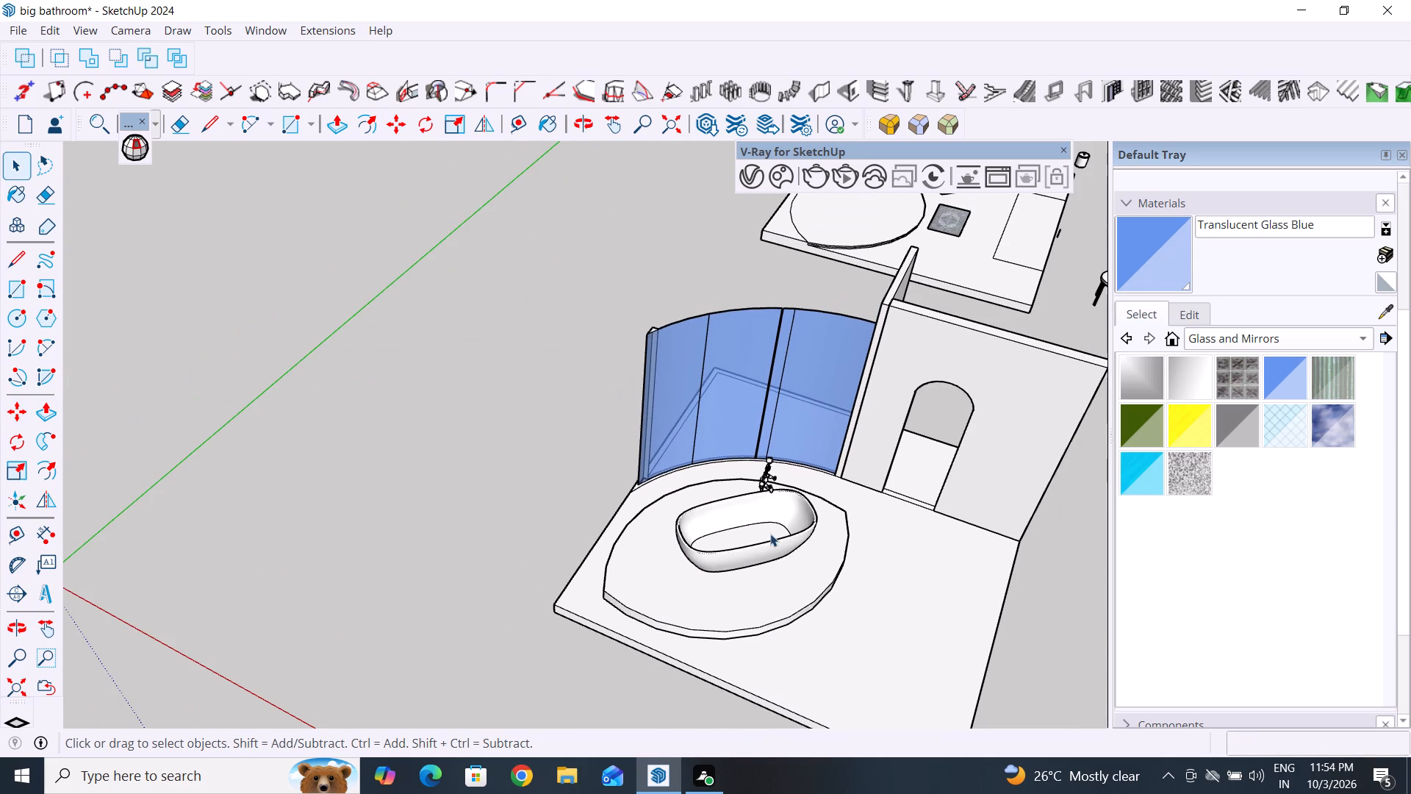
pyautogui.scroll(-3, 729, 455)
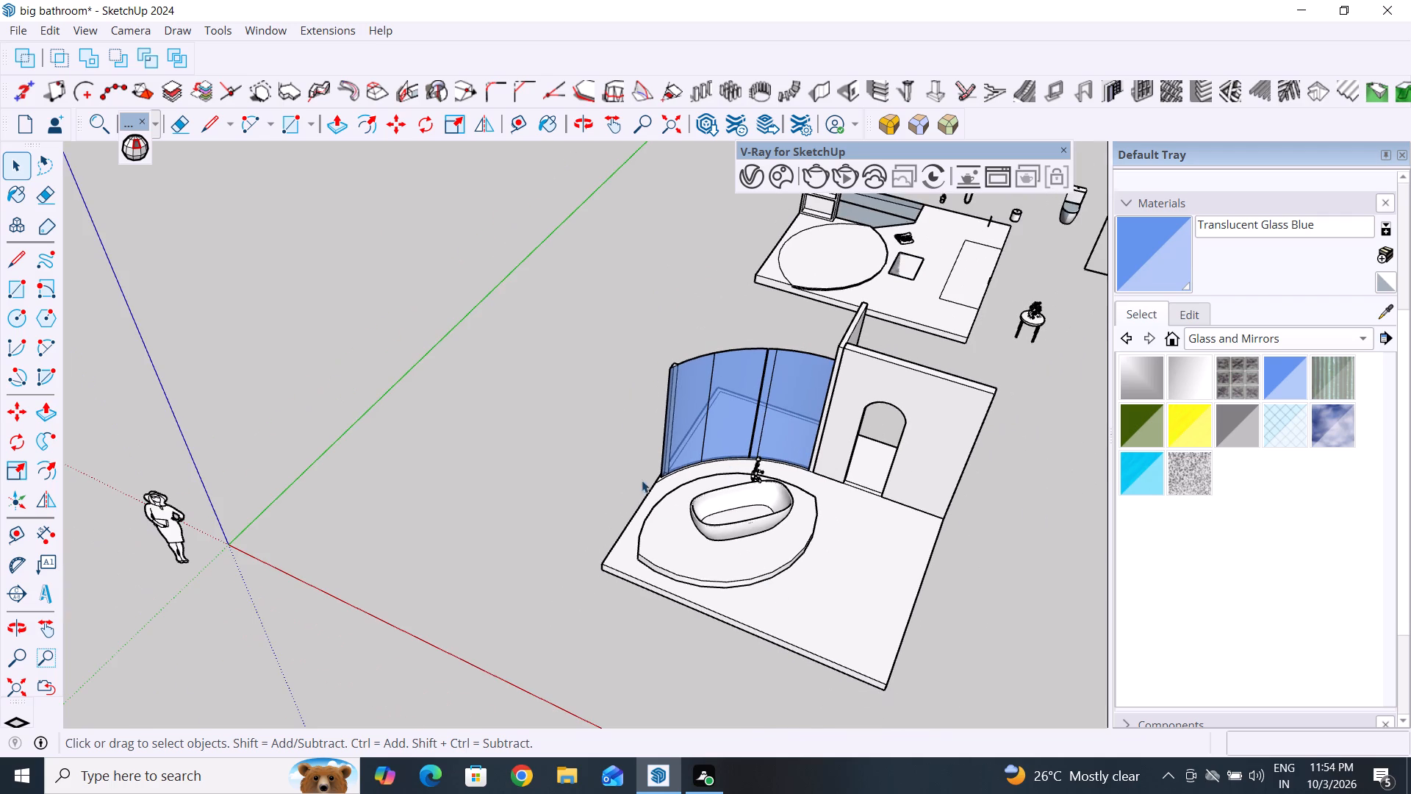
pyautogui.scroll(-3, 595, 424)
# Move the round side table with flowers about 375.4" onto the bathroom floor, beside the platform's front edge.
pyautogui.moveTo(747, 617); pyautogui.dragTo(807, 562, button='middle')
pyautogui.scroll(6, 912, 304)
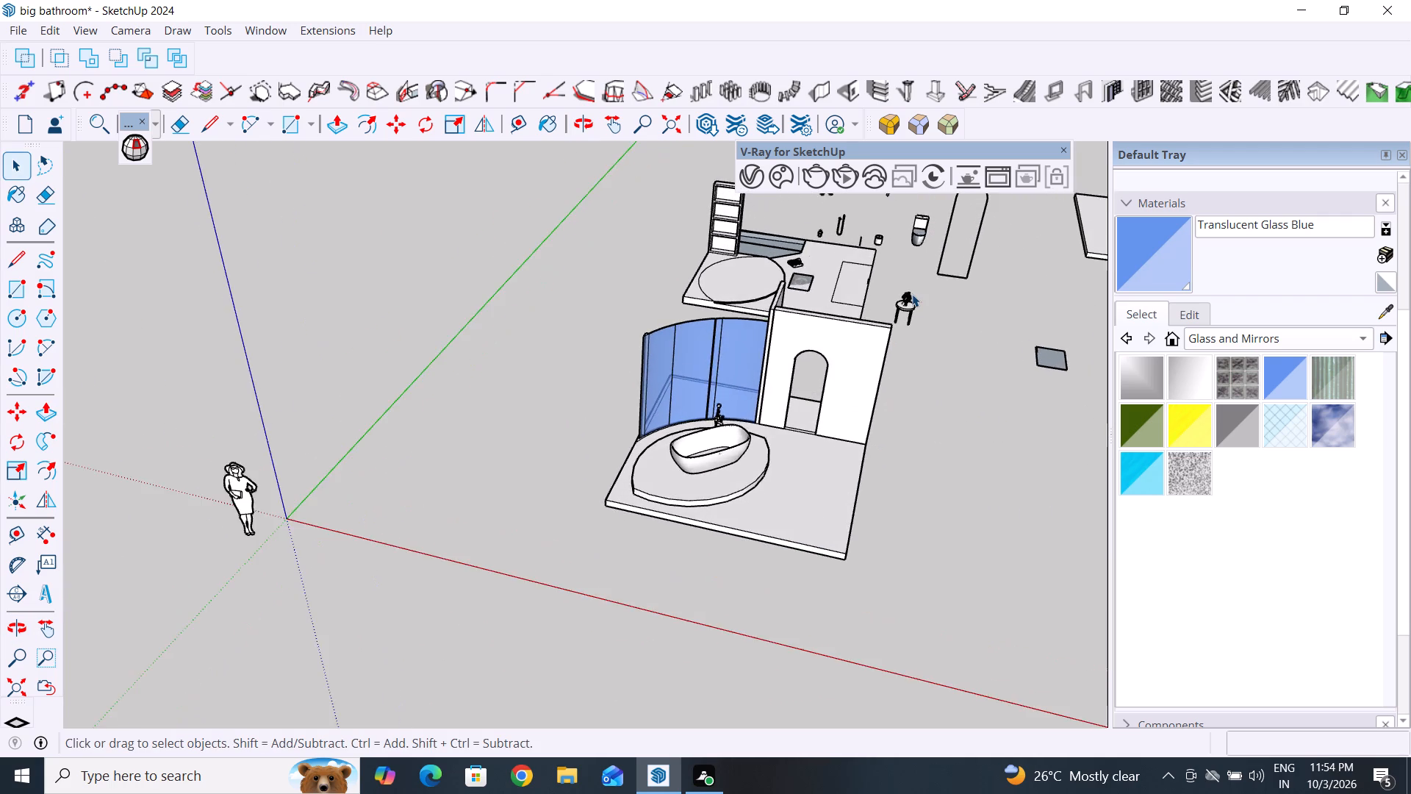
pyautogui.scroll(12, 912, 294)
pyautogui.moveTo(930, 289); pyautogui.dragTo(852, 412)
pyautogui.press('m')
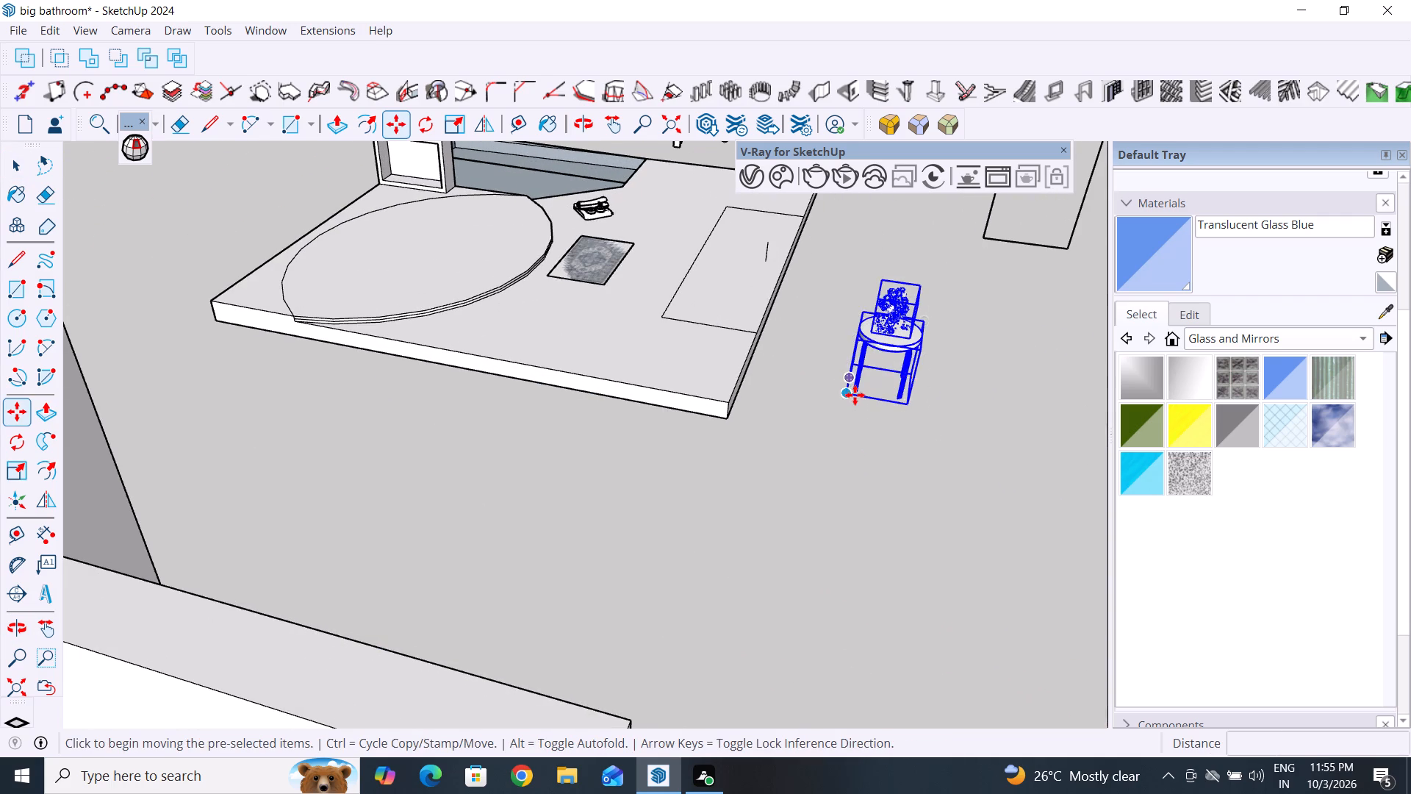
pyautogui.click(855, 395)
pyautogui.scroll(-16, 966, 401)
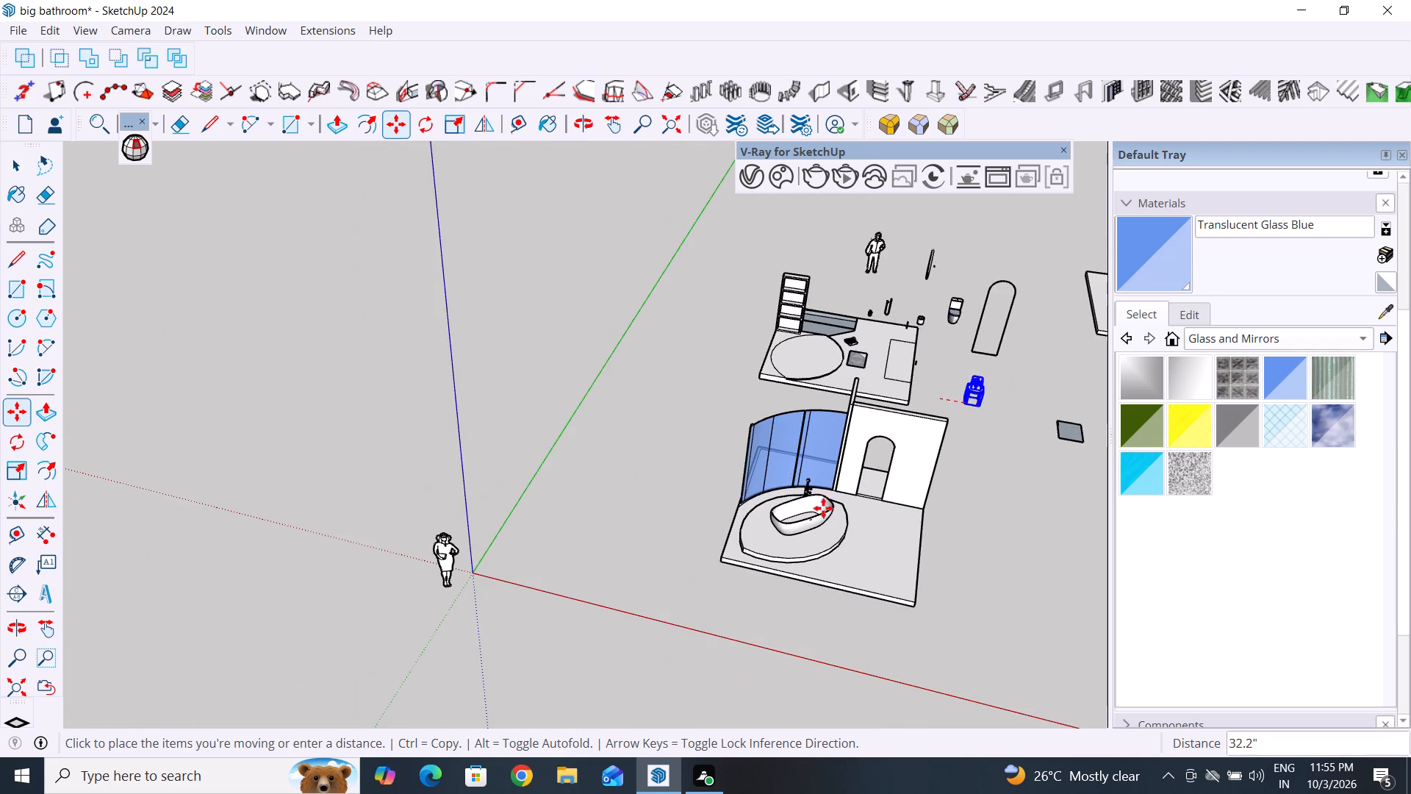
pyautogui.scroll(8, 814, 568)
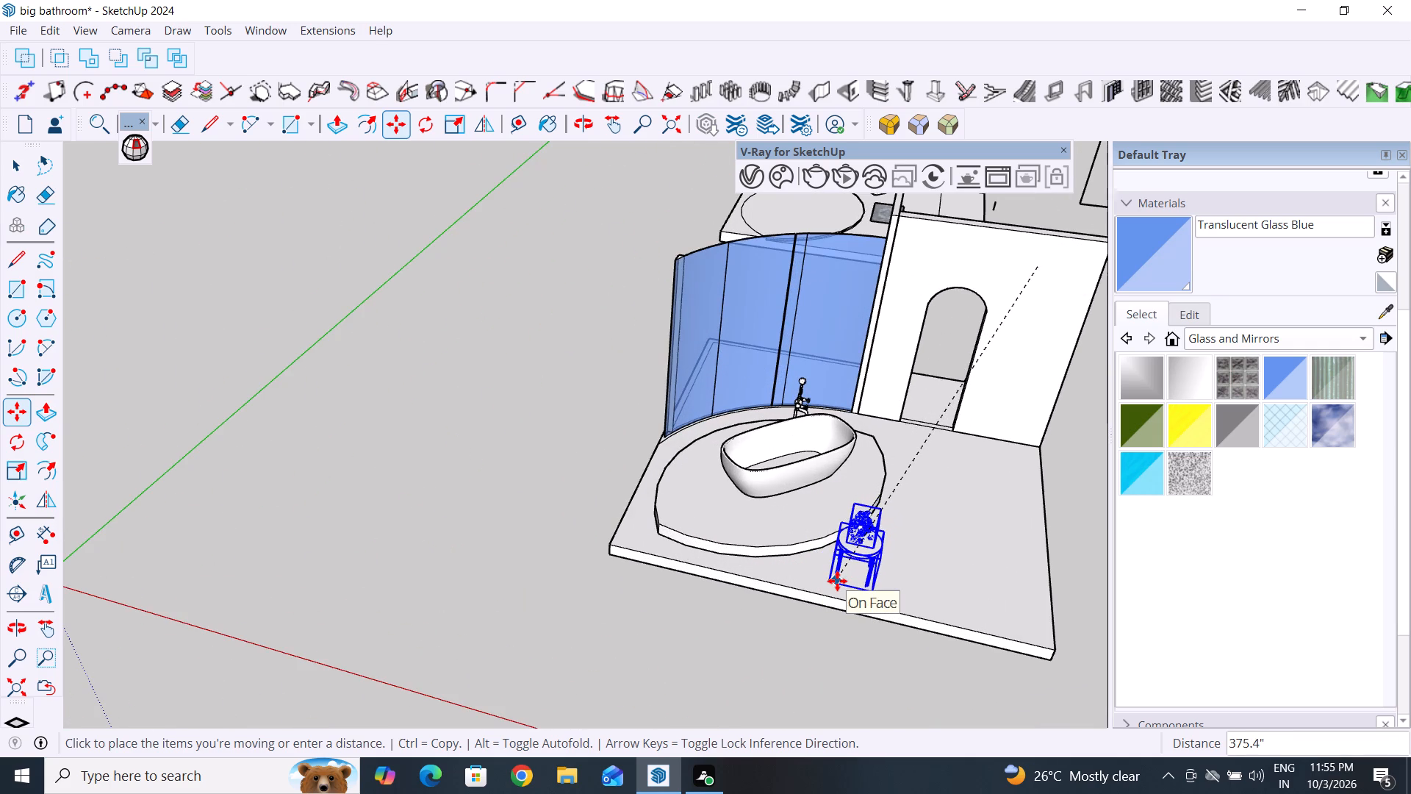
pyautogui.click(837, 581)
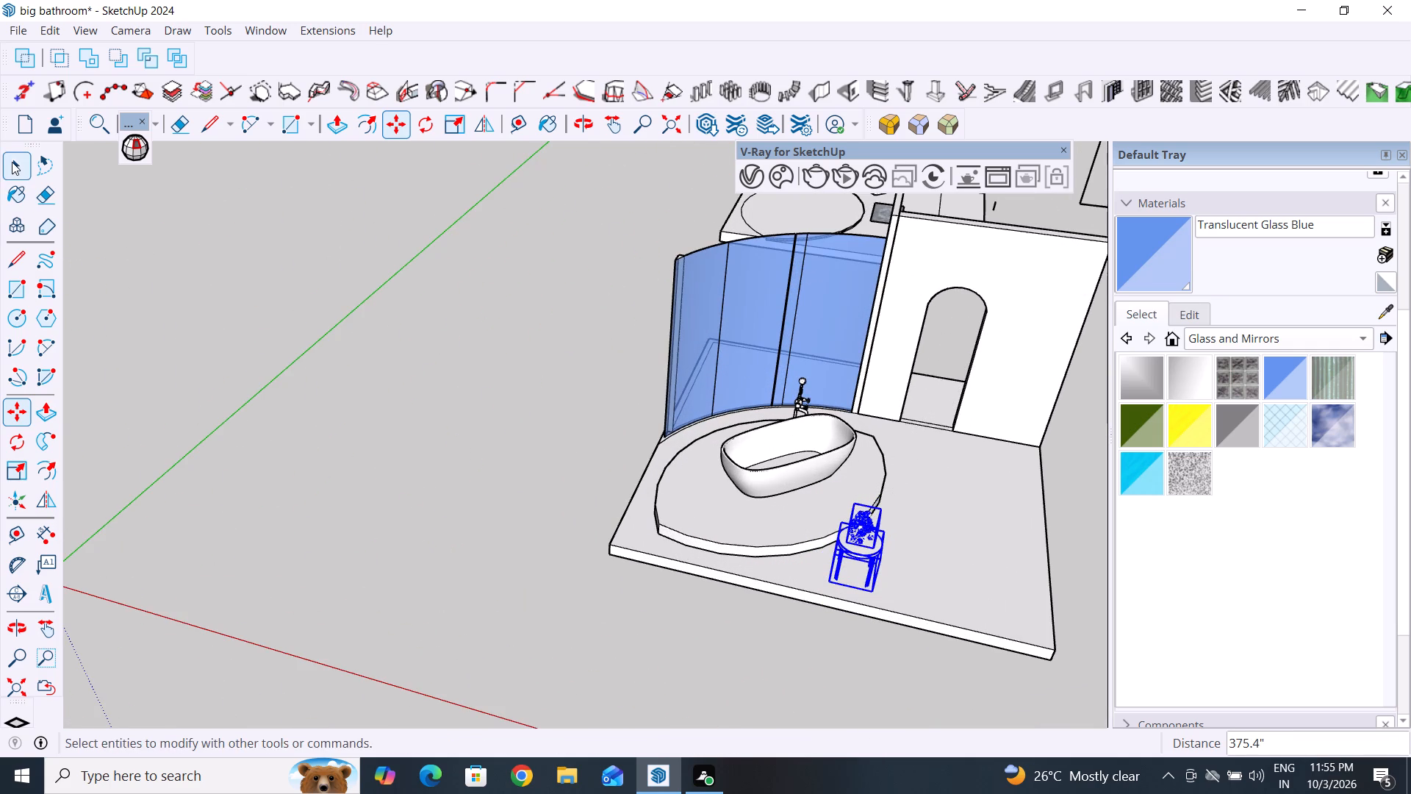
pyautogui.click(12, 162)
pyautogui.scroll(1, 12, 162)
pyautogui.click(456, 532)
# Examine the side table's placement next to the bathtub platform.
pyautogui.scroll(10, 879, 568)
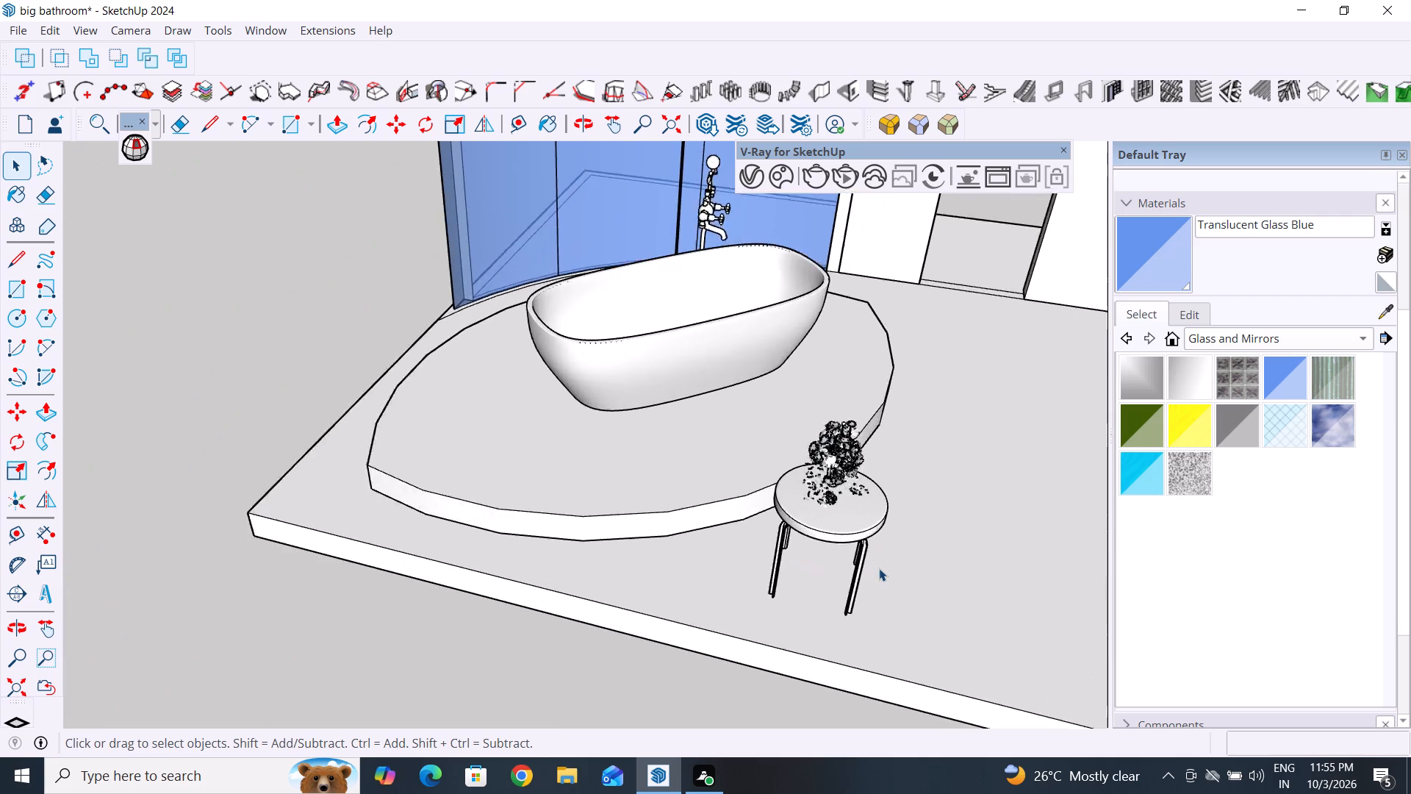
pyautogui.scroll(3, 879, 568)
pyautogui.moveTo(843, 595); pyautogui.dragTo(963, 575, button='middle')
pyautogui.scroll(-4, 814, 524)
pyautogui.moveTo(717, 557); pyautogui.dragTo(775, 571, button='middle')
pyautogui.scroll(-6, 715, 546)
pyautogui.moveTo(692, 566); pyautogui.dragTo(772, 574, button='middle')
pyautogui.scroll(-5, 674, 565)
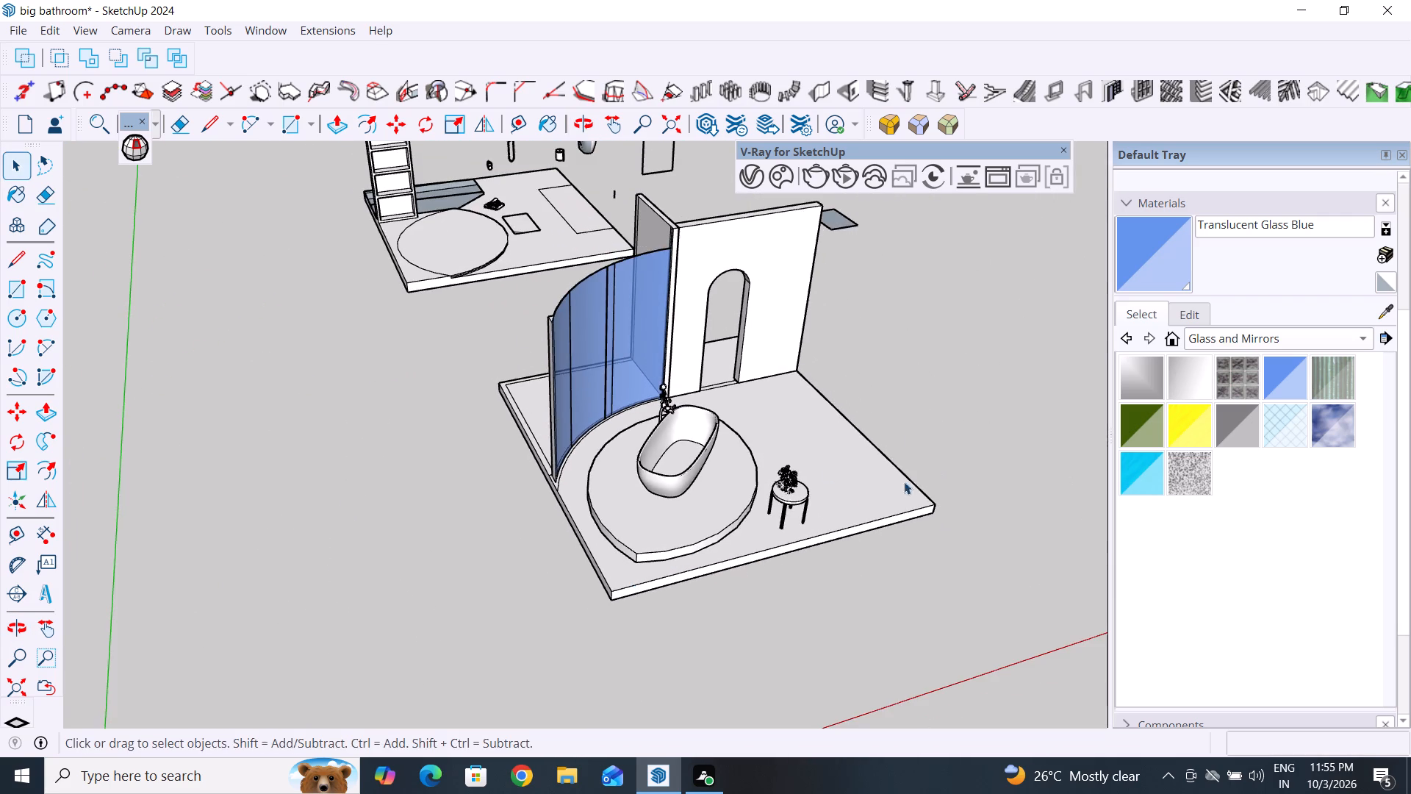
pyautogui.moveTo(890, 490); pyautogui.dragTo(648, 526, button='middle')
pyautogui.scroll(-9, 639, 524)
# Move the folded towel set about 387.7" from the spare floor layout onto the round platform beside the bathtub.
pyautogui.scroll(2, 661, 380)
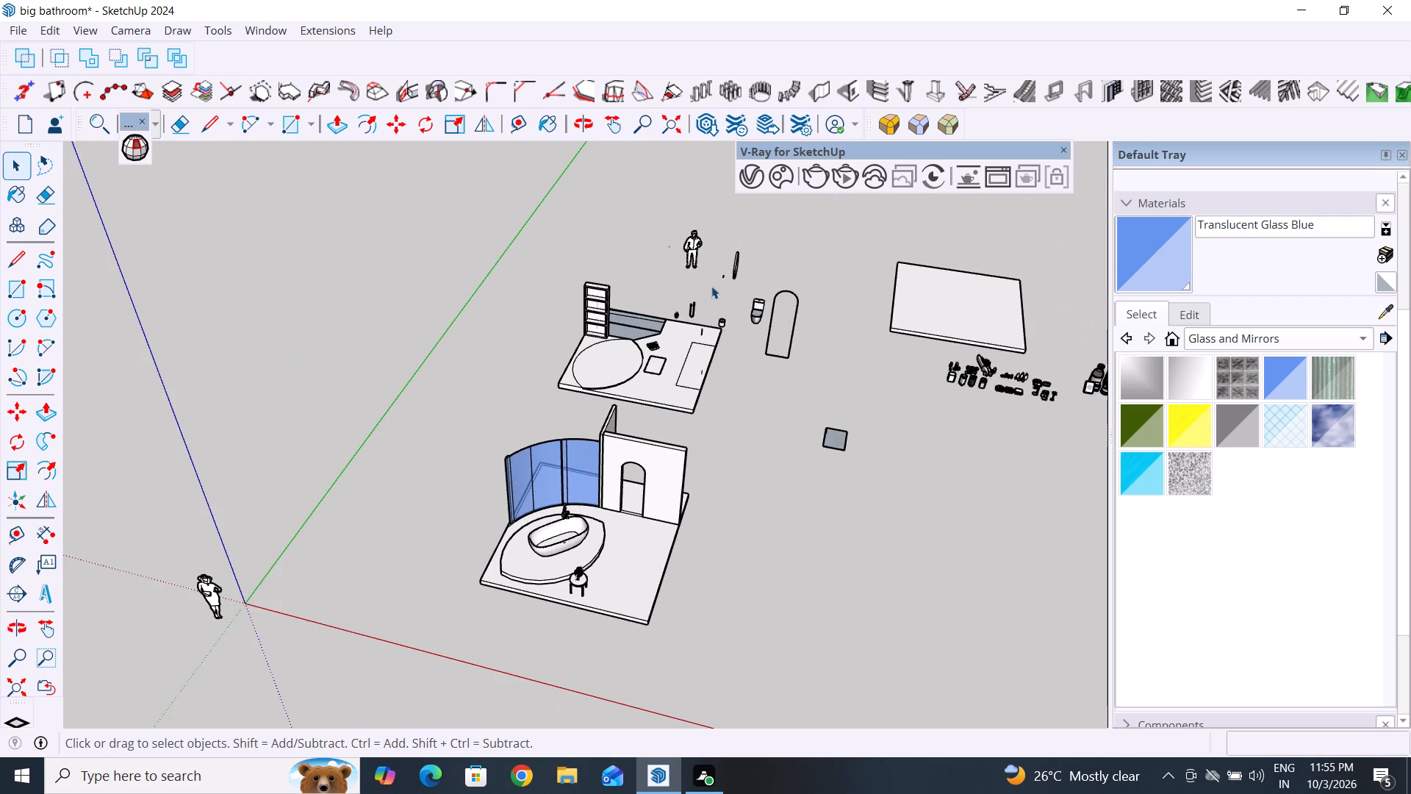
pyautogui.scroll(2, 711, 286)
pyautogui.scroll(16, 701, 362)
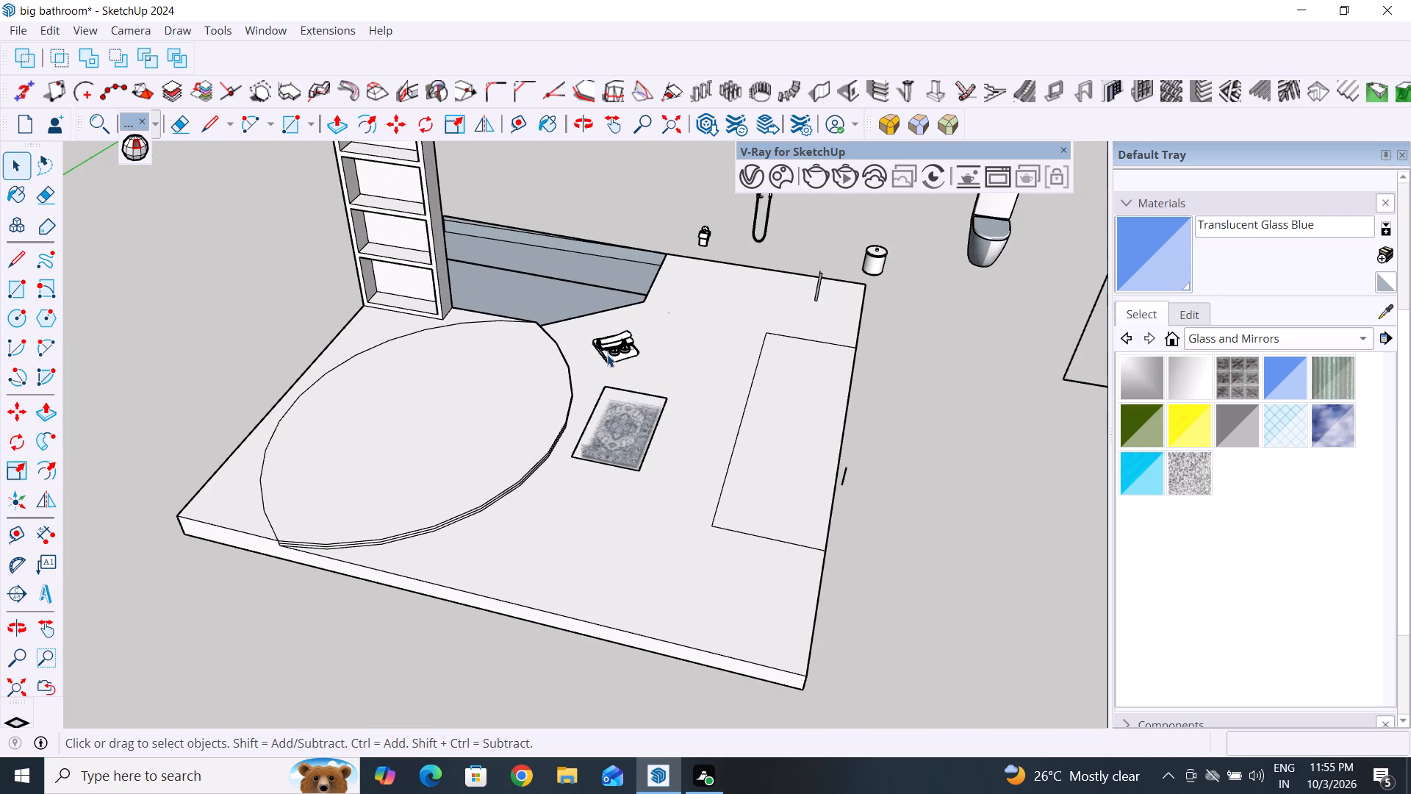
pyautogui.scroll(9, 611, 355)
pyautogui.click(608, 361)
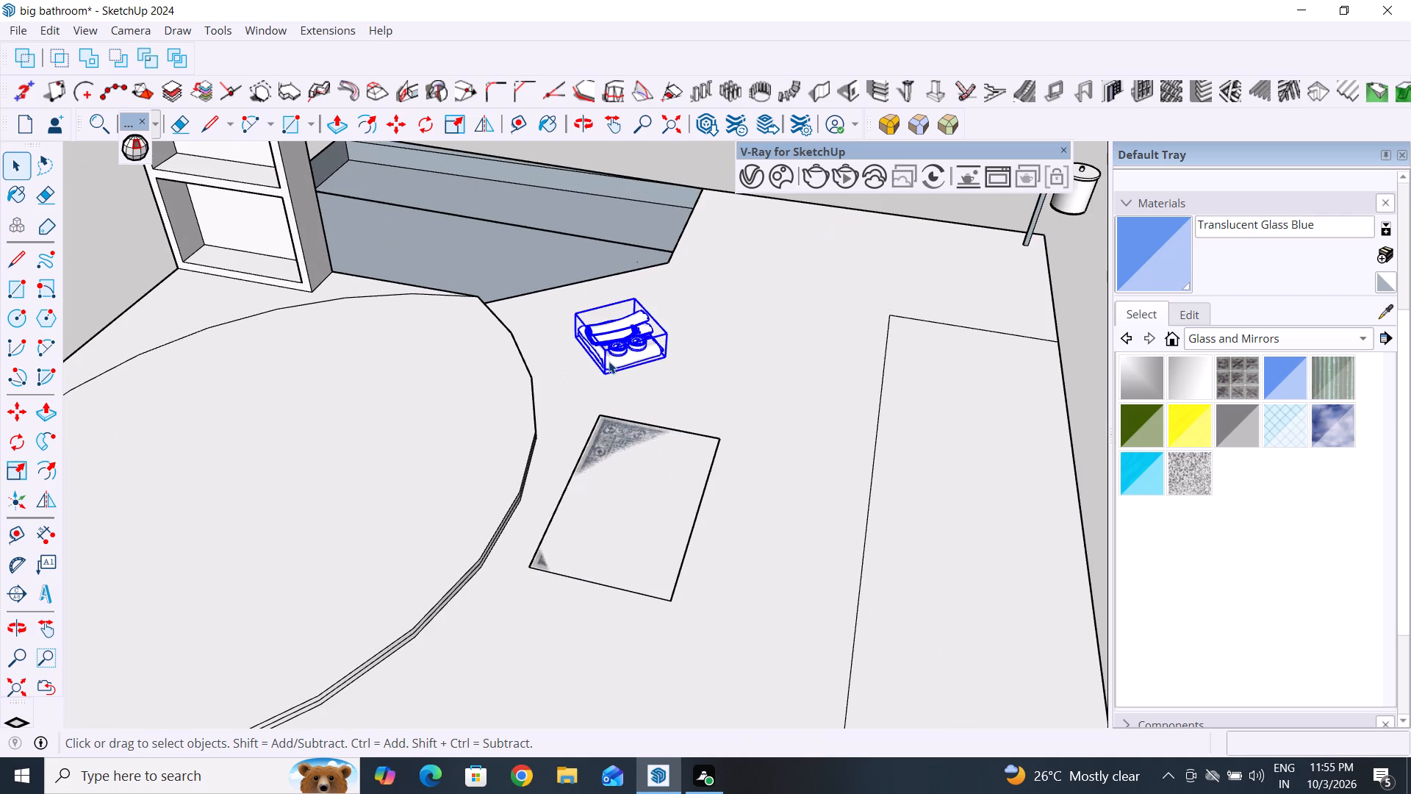
pyautogui.press('m')
pyautogui.click(608, 371)
pyautogui.scroll(-19, 799, 373)
pyautogui.scroll(-5, 799, 373)
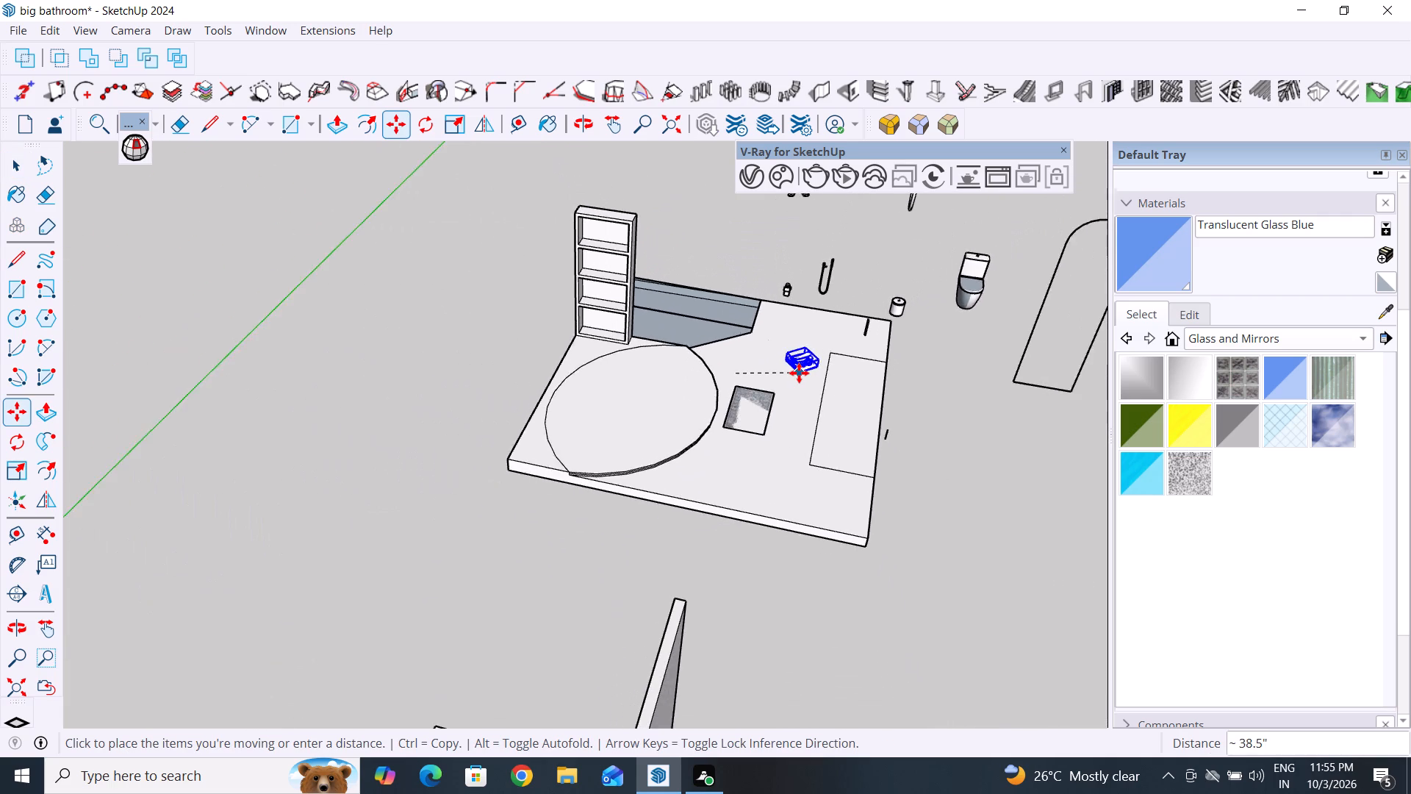
pyautogui.scroll(-14, 799, 373)
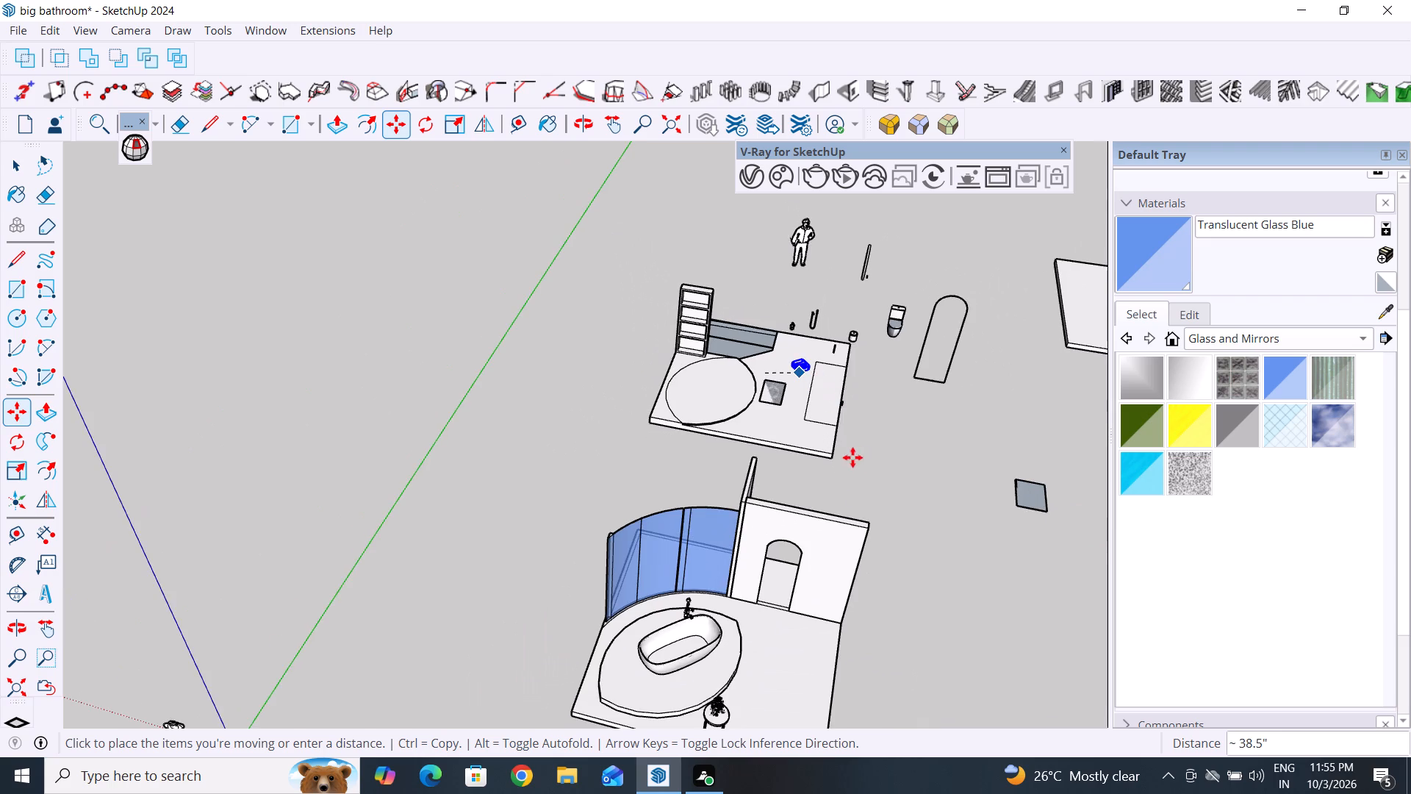
pyautogui.scroll(5, 969, 663)
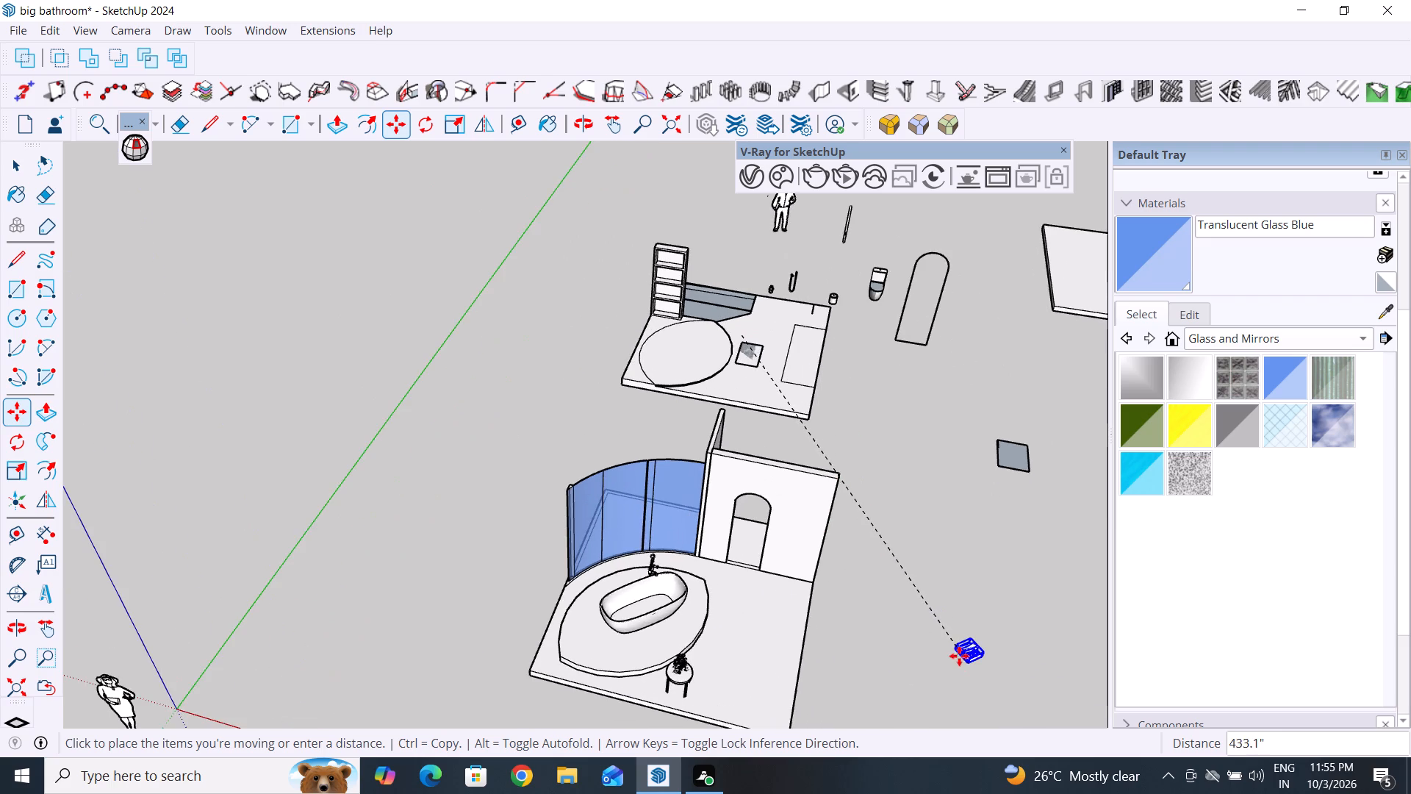
pyautogui.scroll(3, 959, 656)
pyautogui.scroll(8, 882, 634)
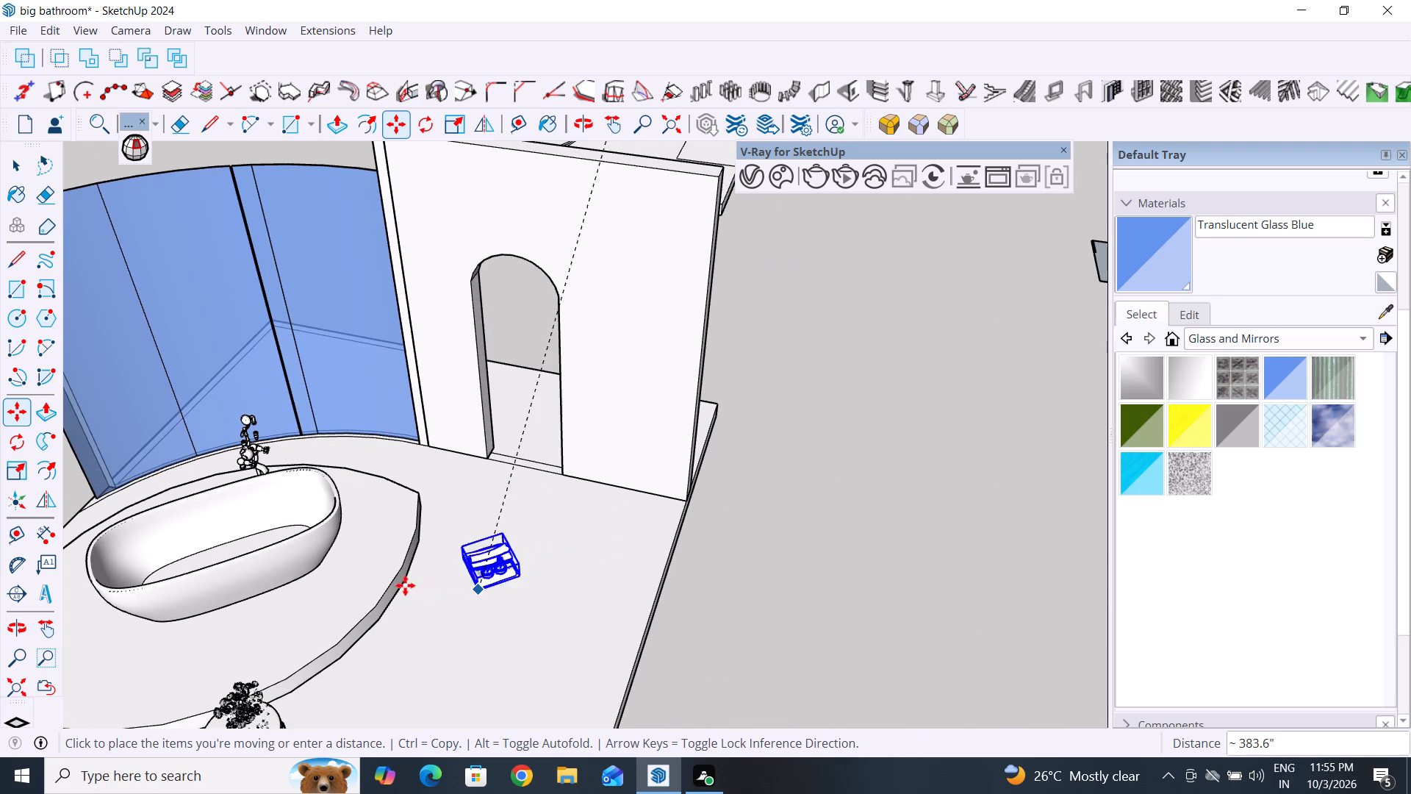
pyautogui.click(357, 577)
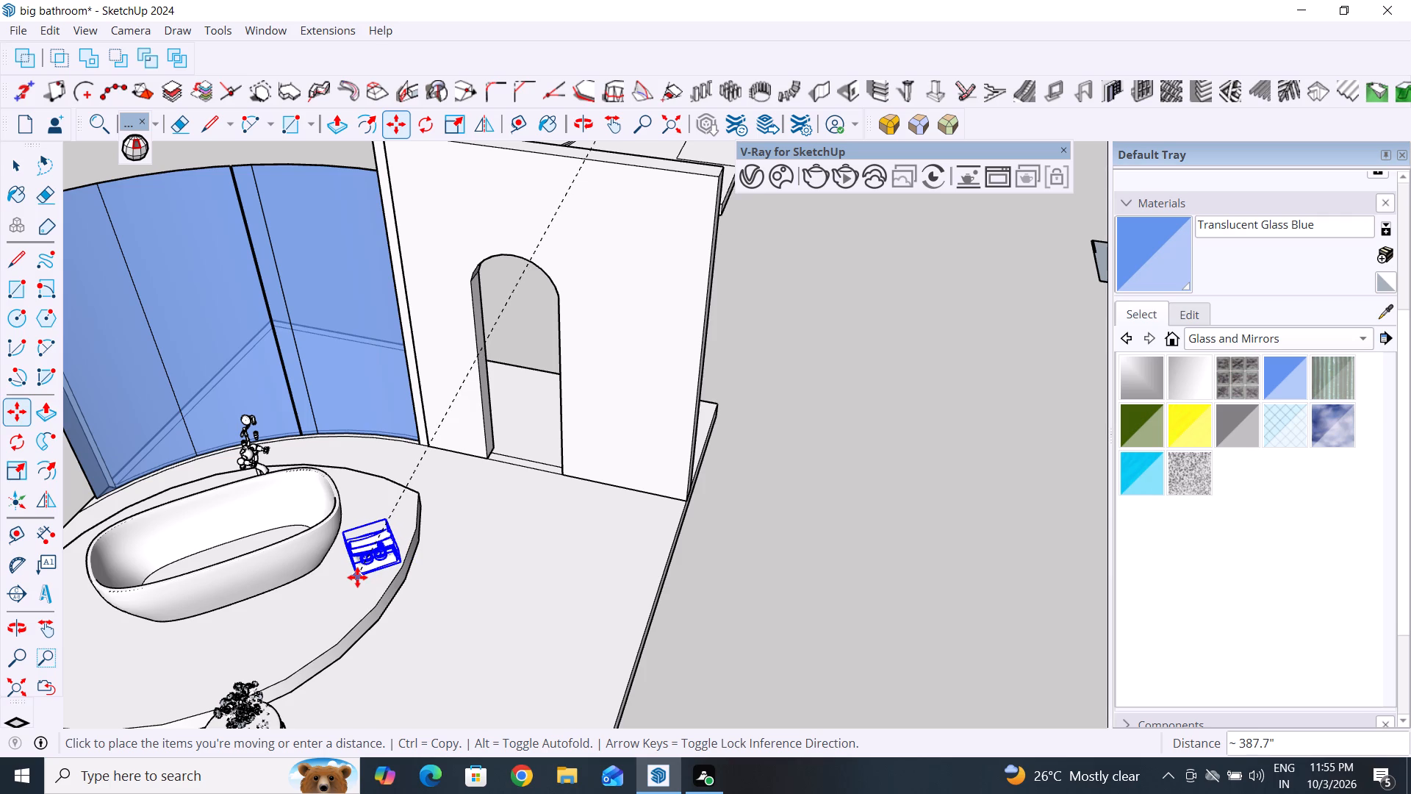
pyautogui.click(17, 173)
# Move the patterned rug about 377" from the spare floor layout to the bathroom floor between the side table and arched wall.
pyautogui.scroll(-1, 669, 566)
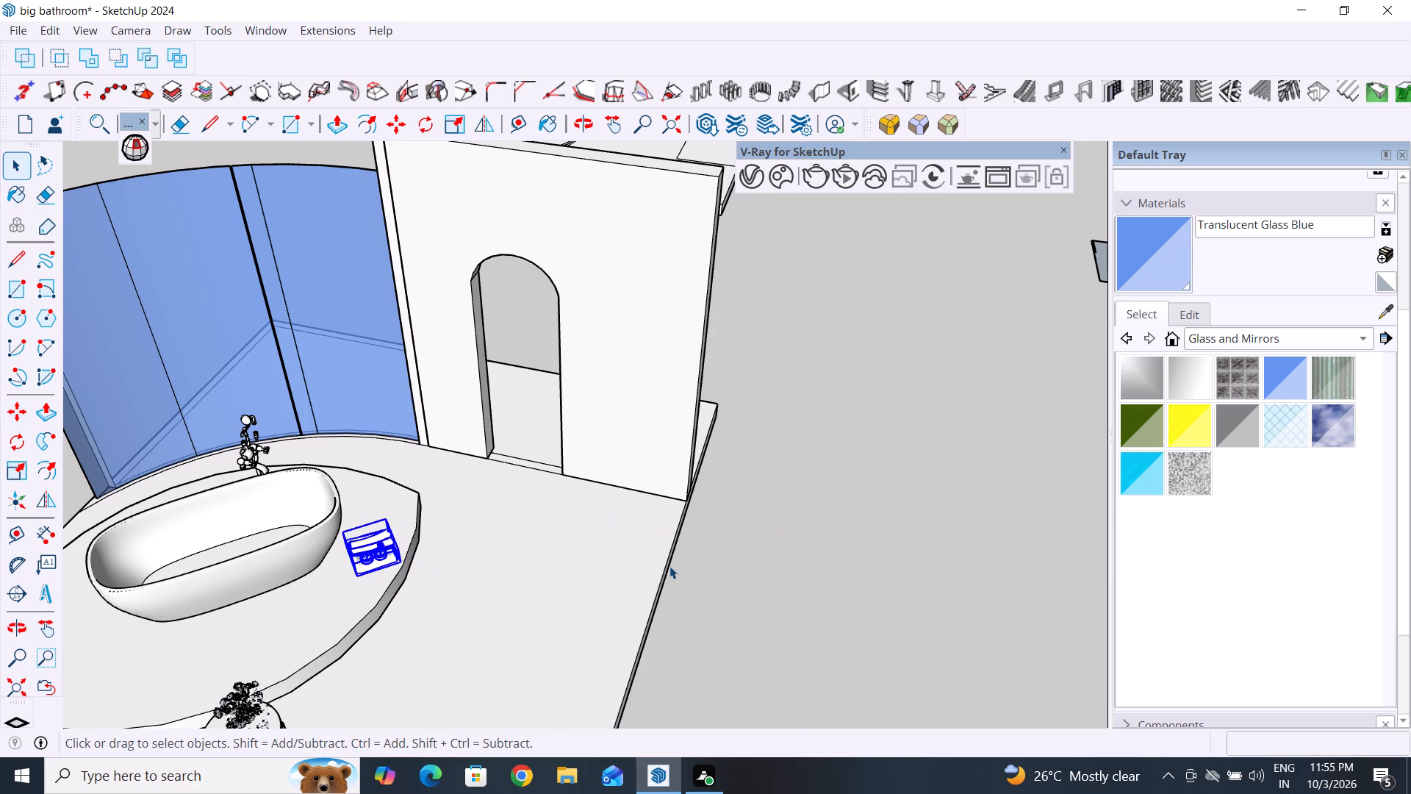
pyautogui.scroll(-8, 669, 566)
pyautogui.scroll(5, 647, 271)
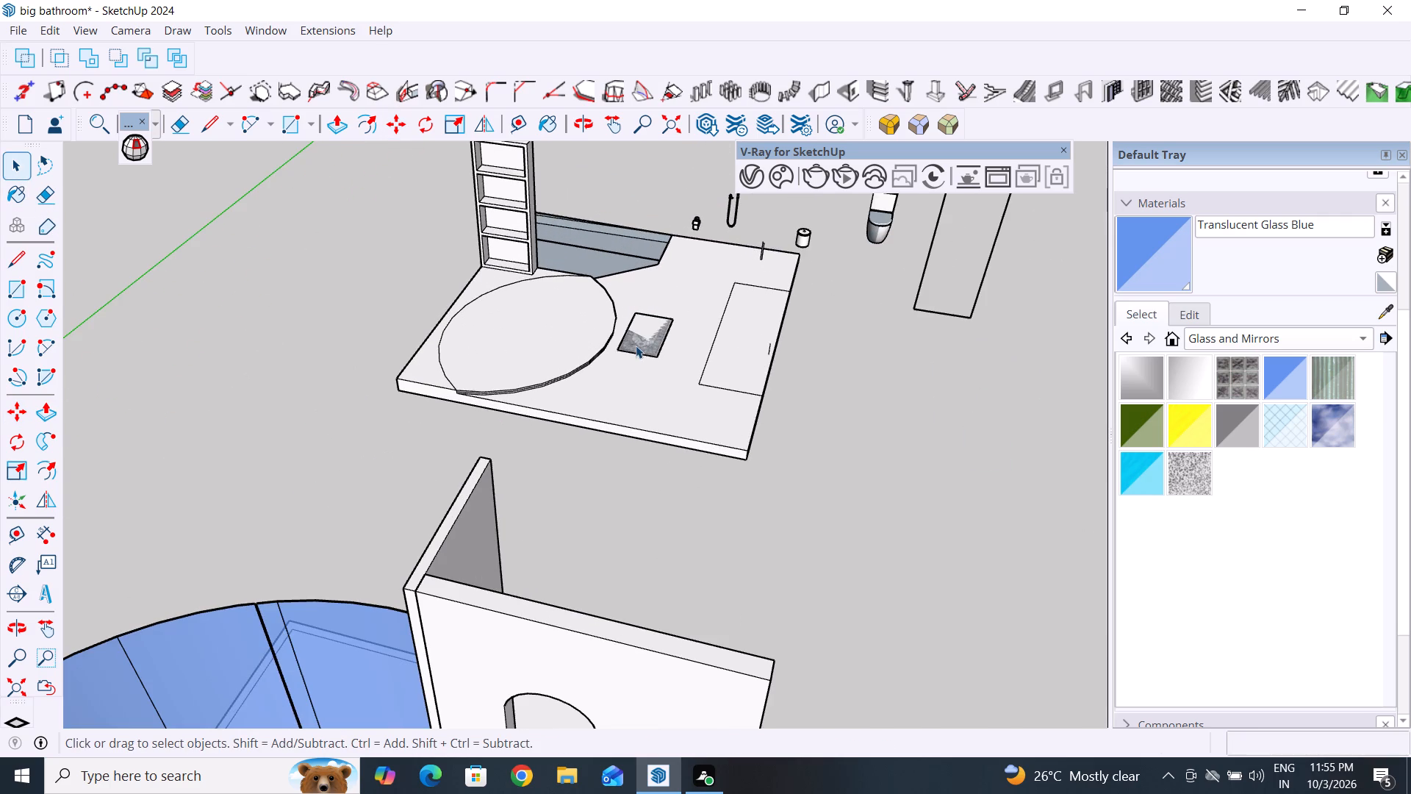
pyautogui.click(636, 346)
pyautogui.press('m')
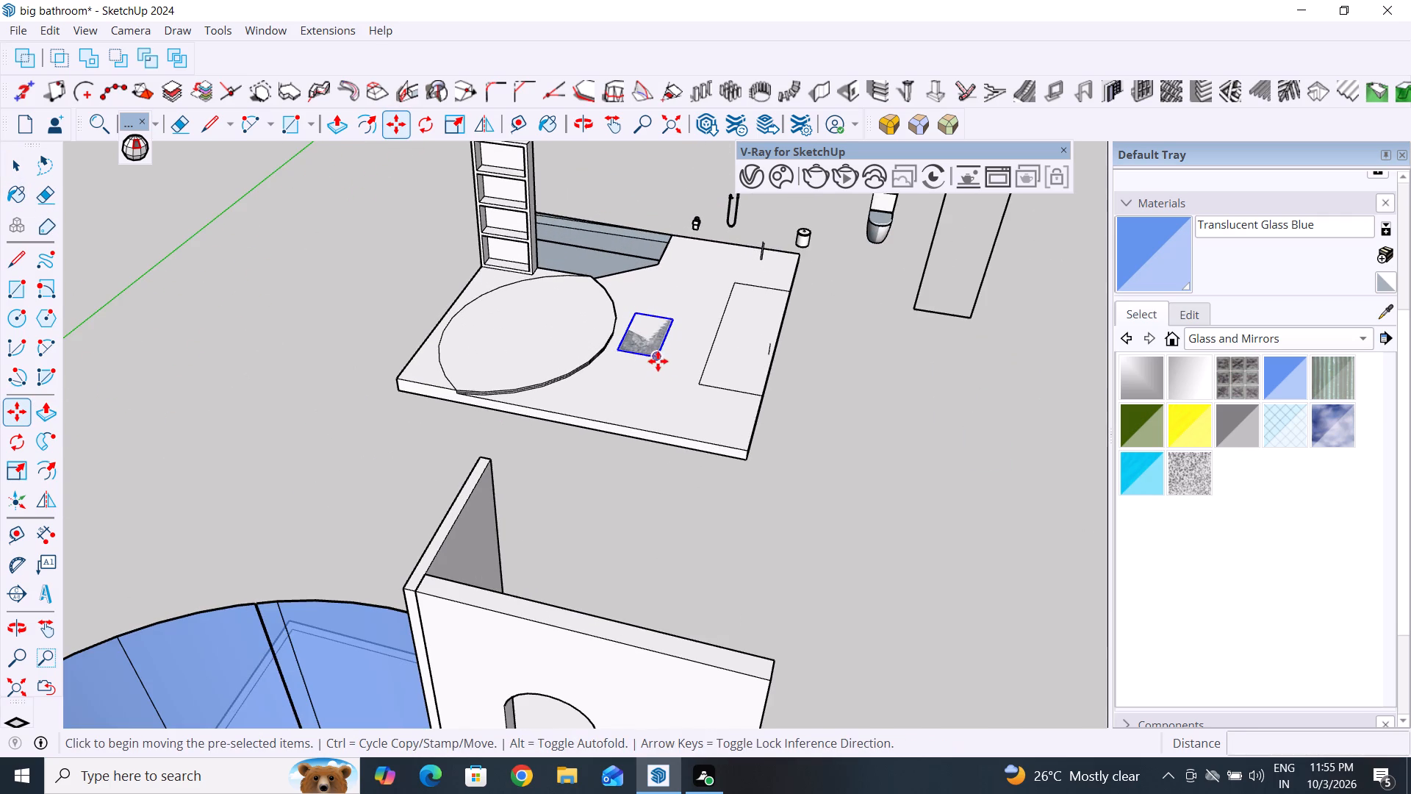
pyautogui.click(658, 361)
pyautogui.scroll(-16, 887, 418)
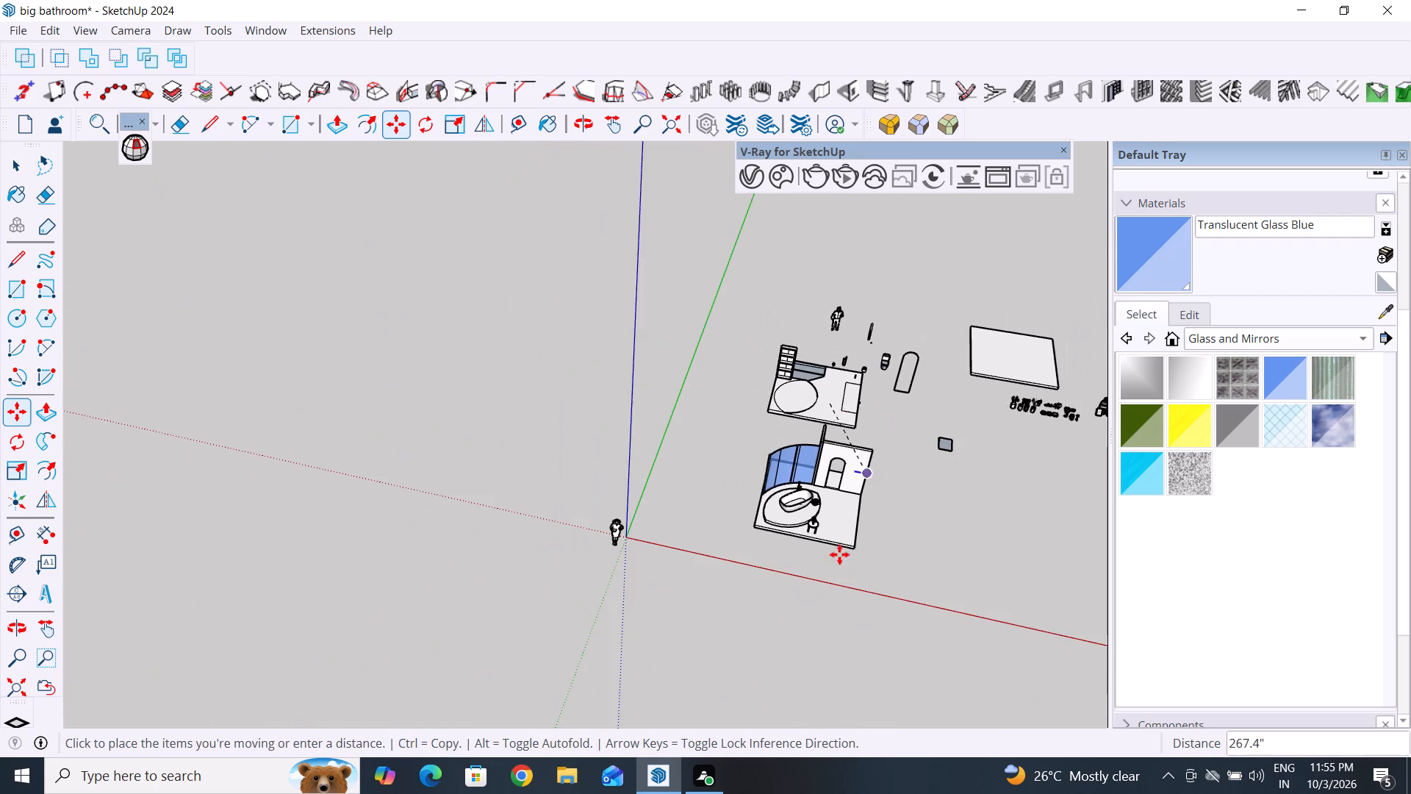
pyautogui.scroll(13, 832, 541)
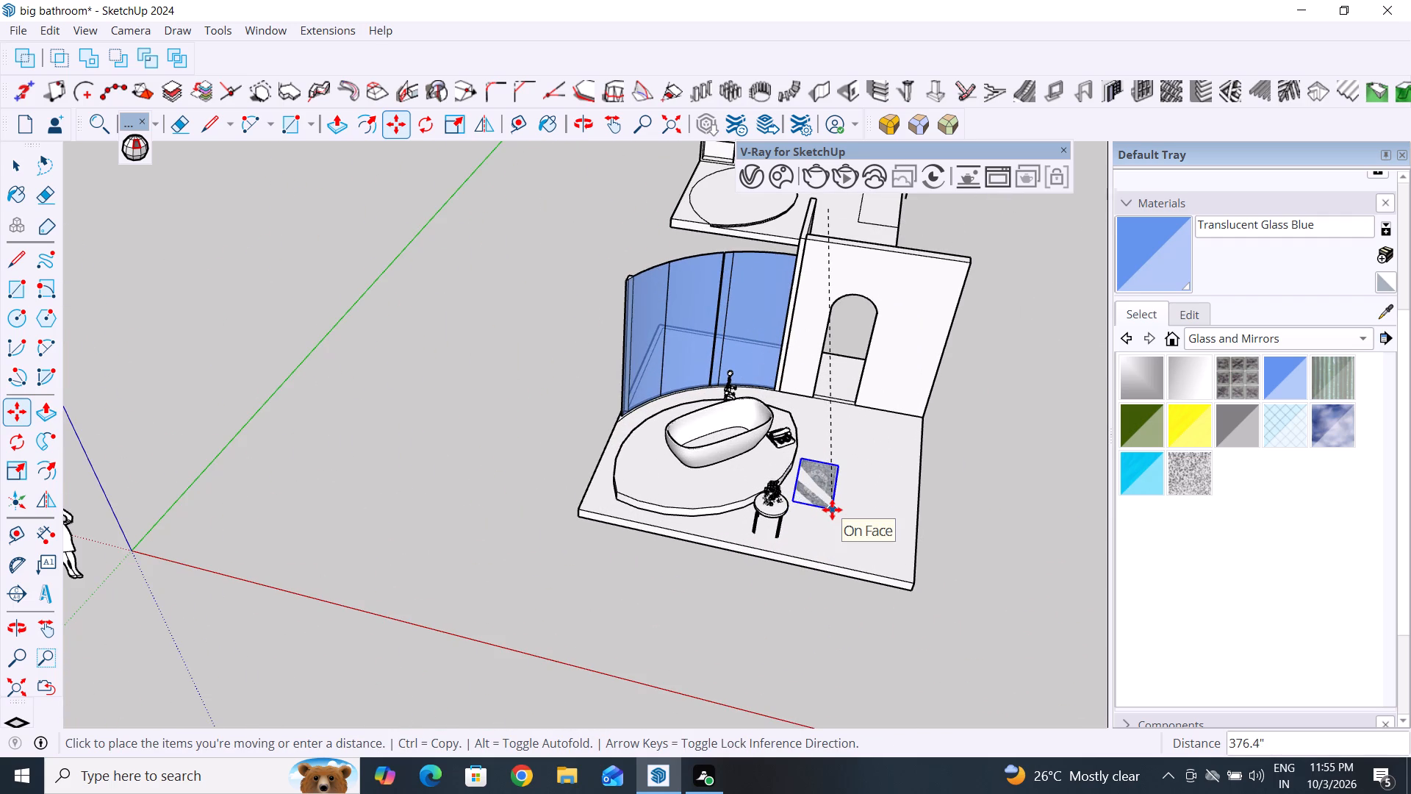
pyautogui.click(832, 510)
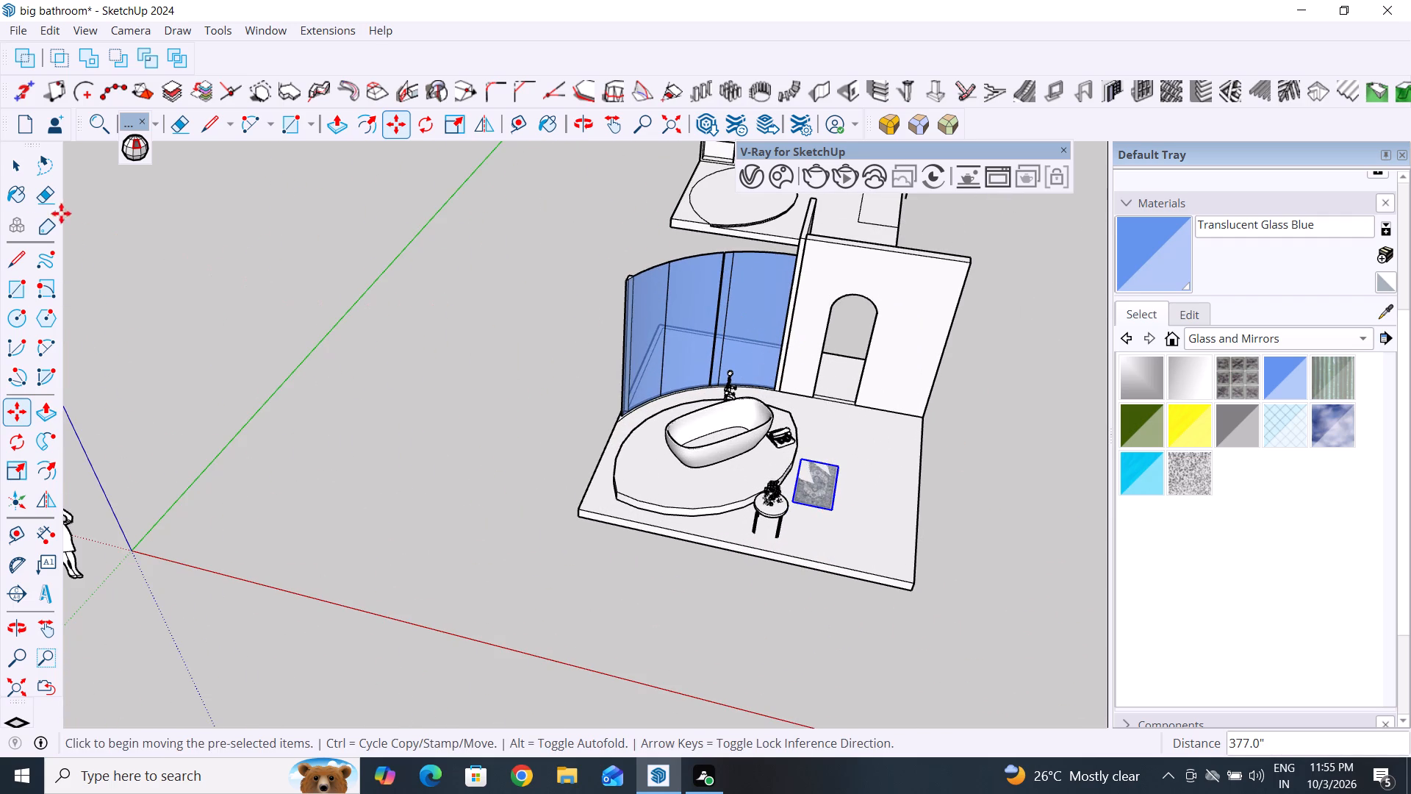
pyautogui.click(23, 176)
# Raise the patterned rug about 0.7" so it sits just above the bathroom floor surface.
pyautogui.moveTo(809, 582); pyautogui.dragTo(673, 593, button='middle')
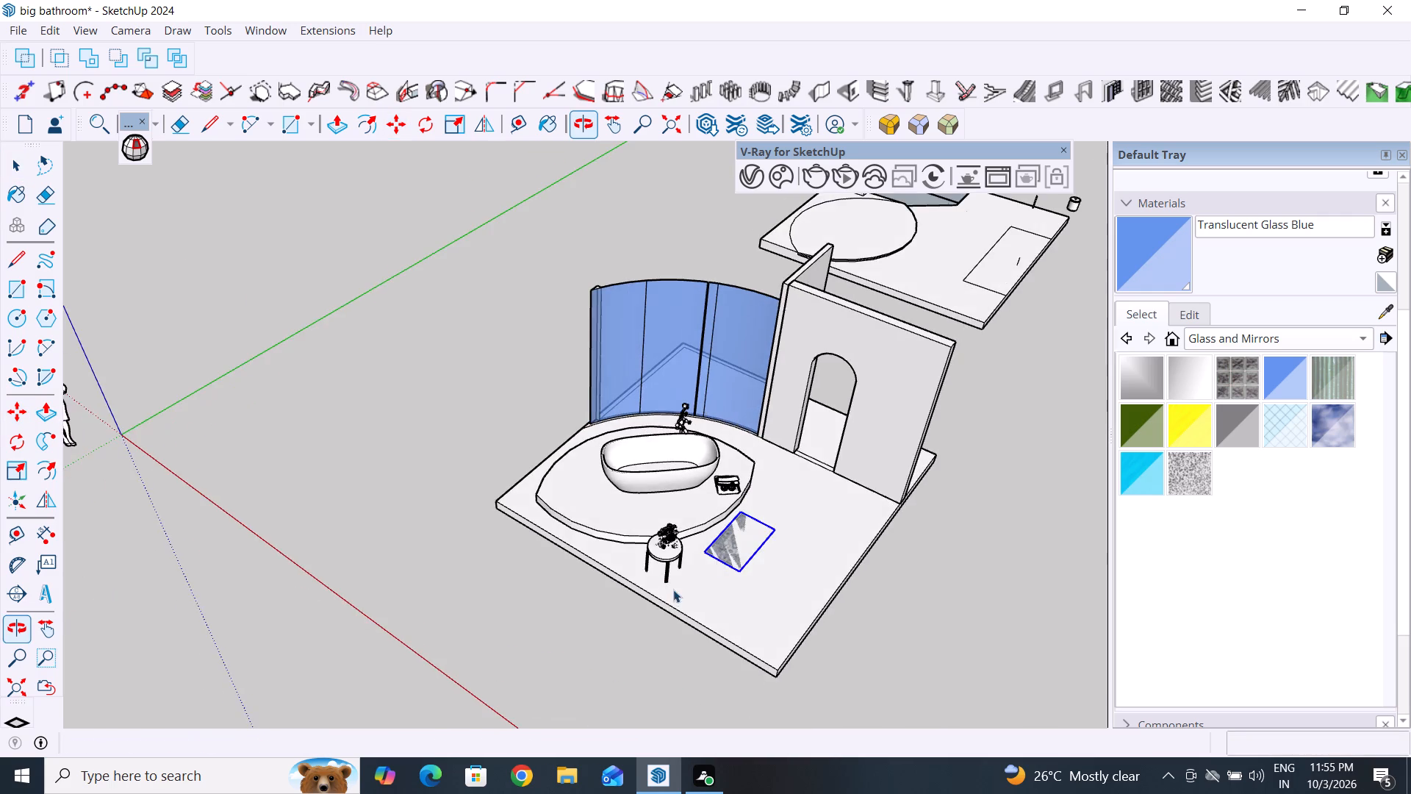
pyautogui.scroll(8, 728, 548)
pyautogui.moveTo(790, 587); pyautogui.dragTo(839, 515, button='middle')
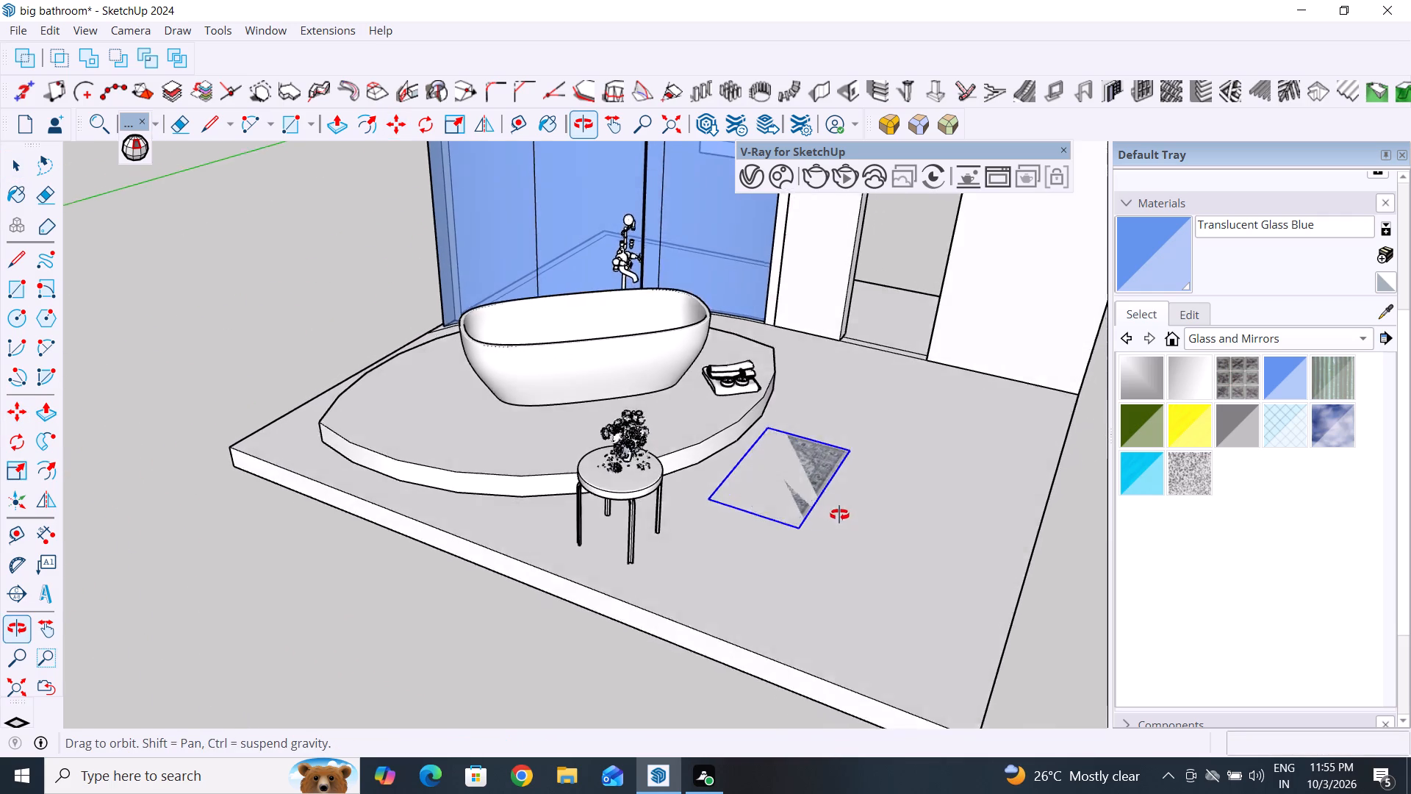
pyautogui.moveTo(839, 515); pyautogui.dragTo(864, 493, button='middle')
pyautogui.scroll(4, 808, 496)
pyautogui.scroll(7, 872, 536)
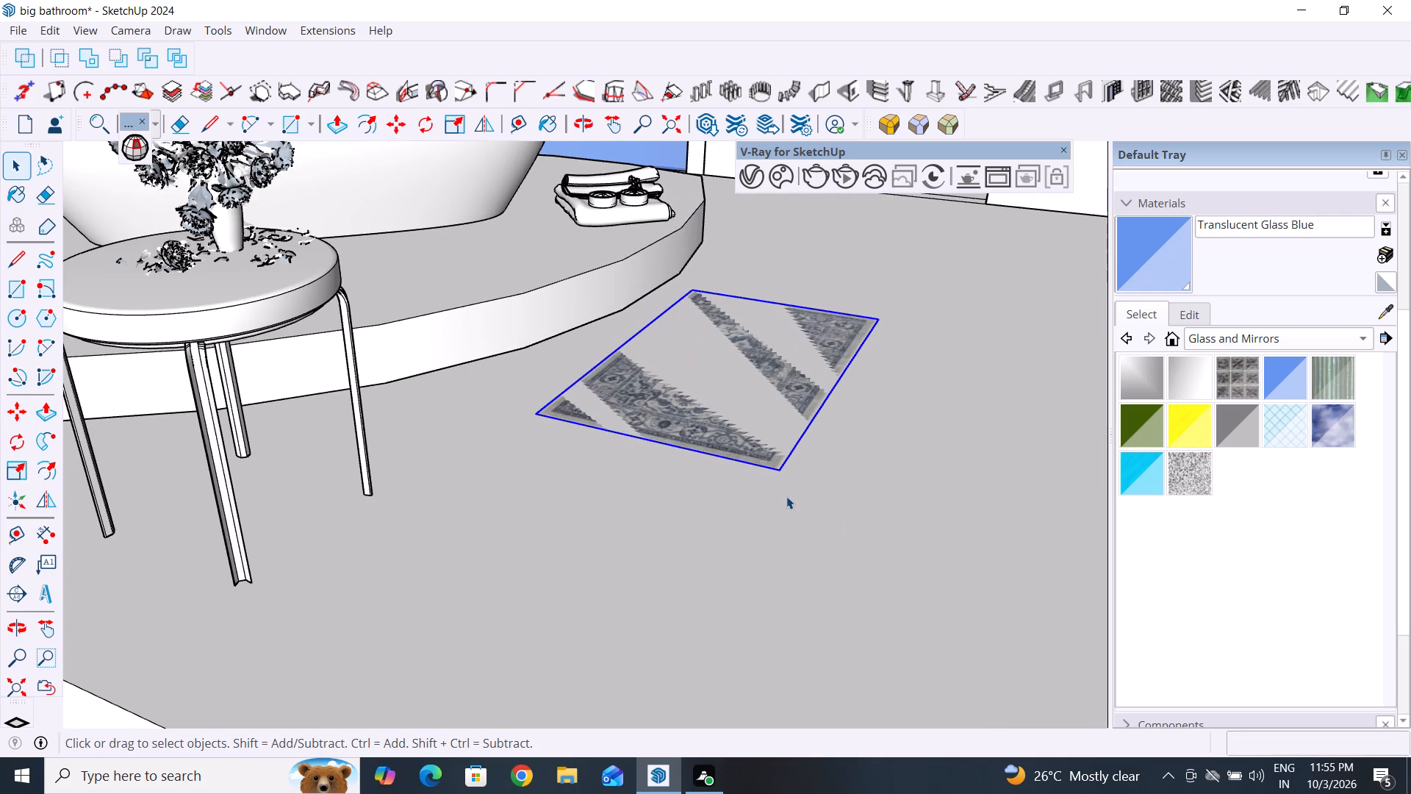
pyautogui.press('m')
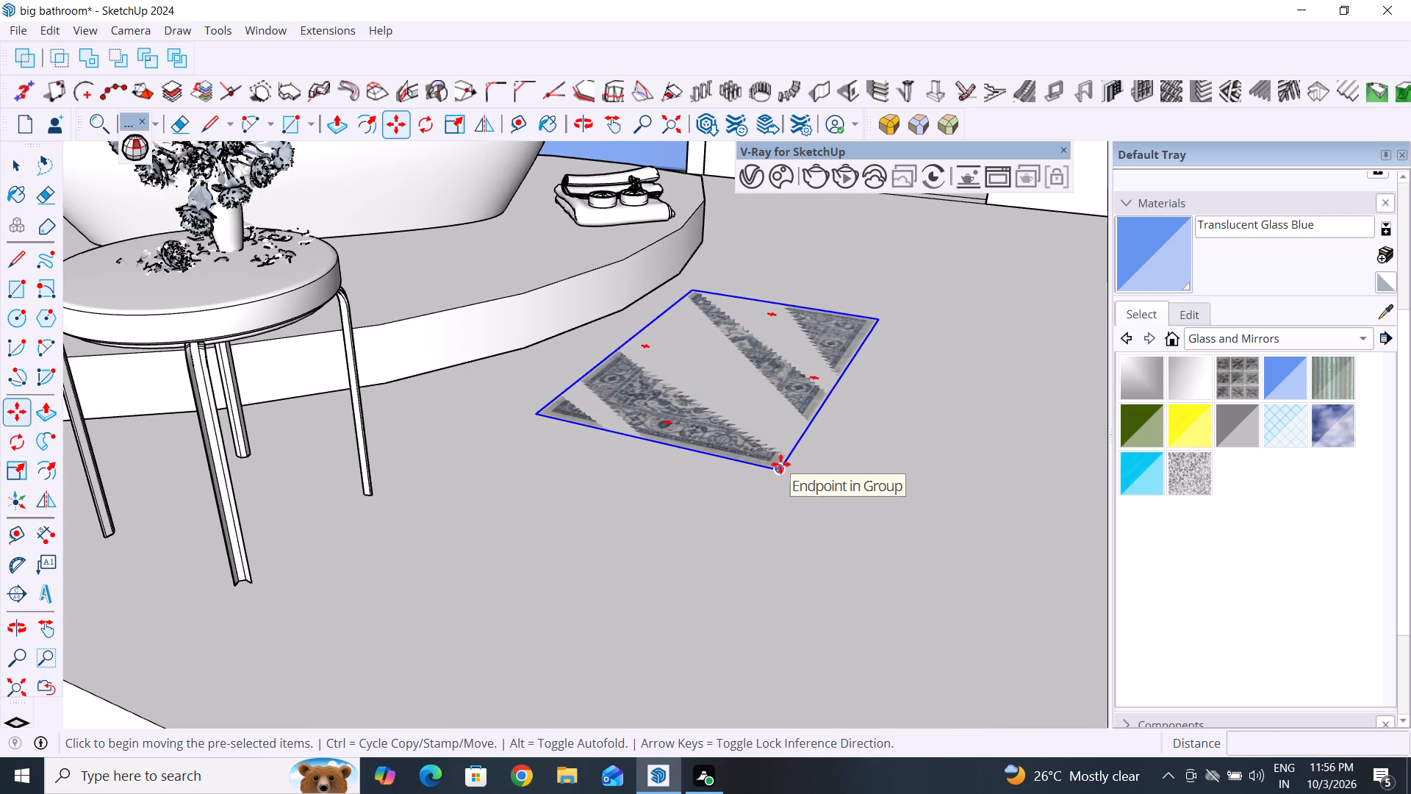
pyautogui.click(780, 464)
pyautogui.moveTo(779, 457); pyautogui.dragTo(834, 356, button='middle')
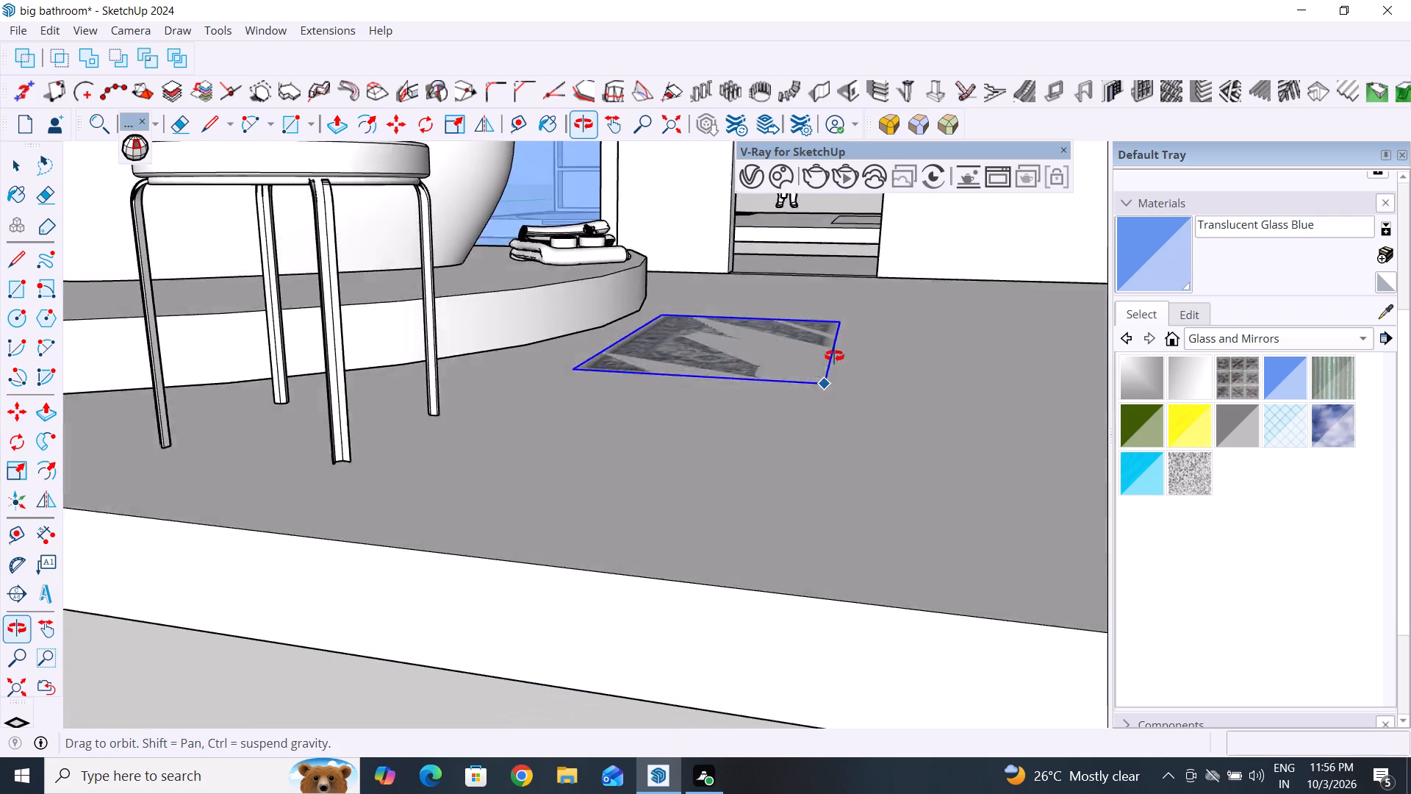
pyautogui.moveTo(834, 356); pyautogui.dragTo(831, 354, button='middle')
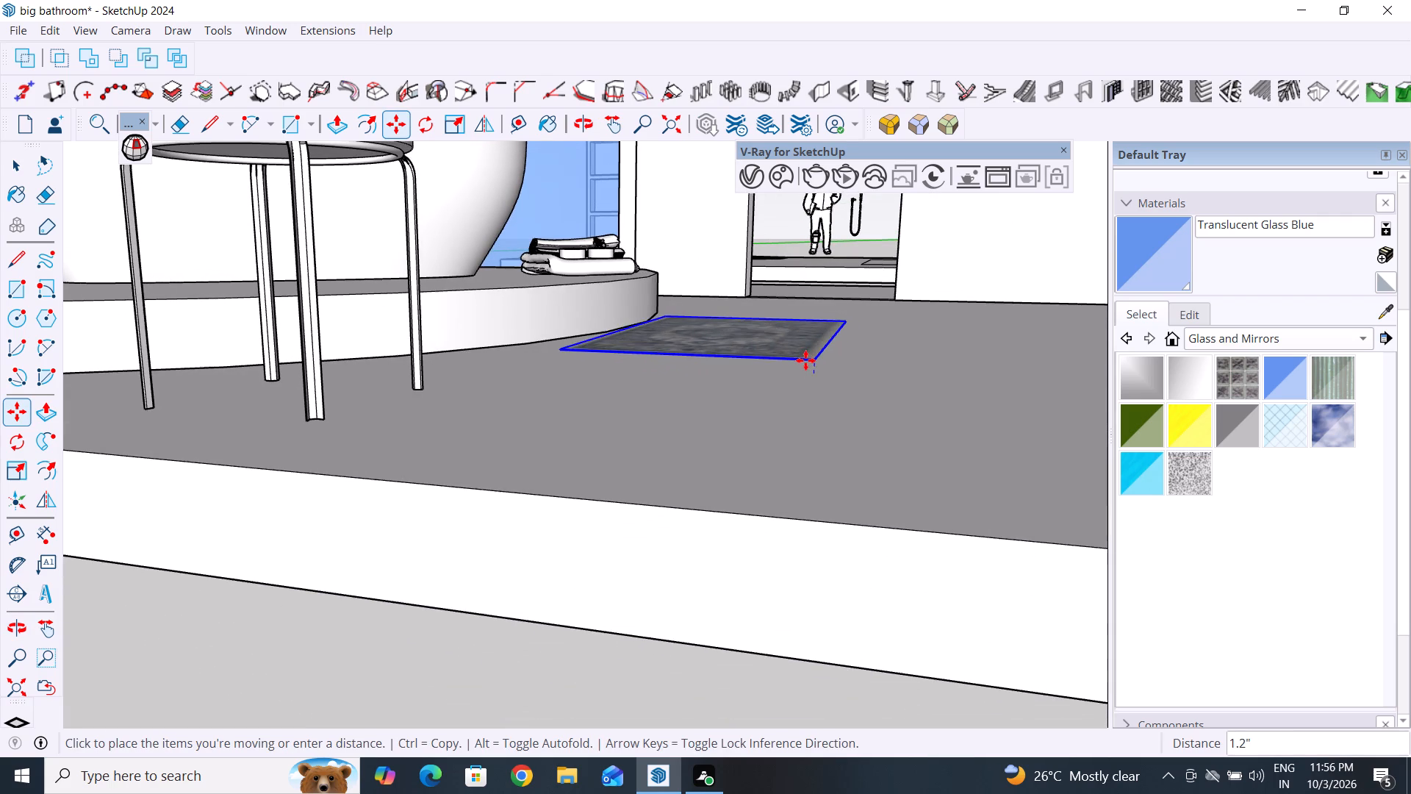
pyautogui.scroll(9, 805, 360)
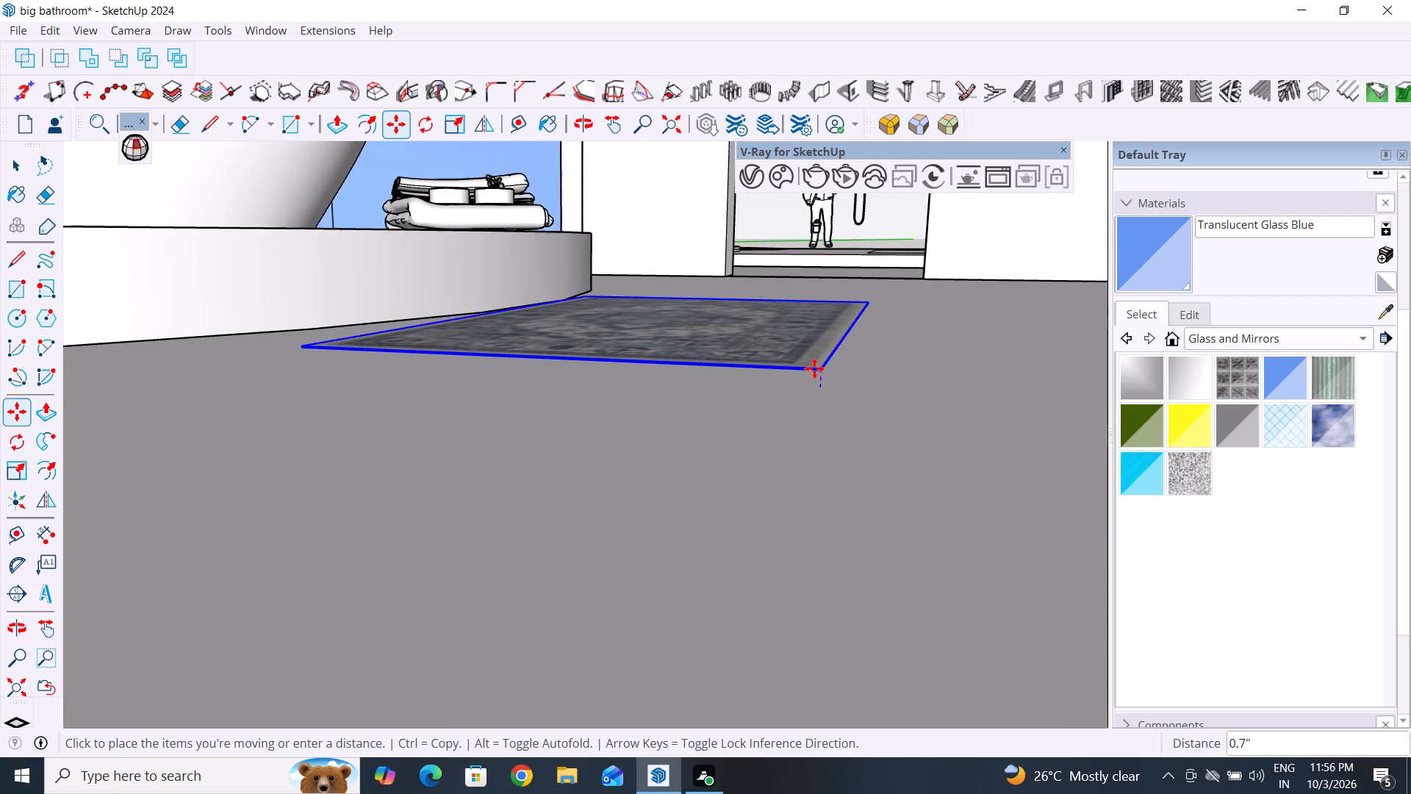
pyautogui.click(814, 368)
# Examine the rug's placement beside the bathtub platform and side table, and clear the selection.
pyautogui.scroll(-4, 879, 510)
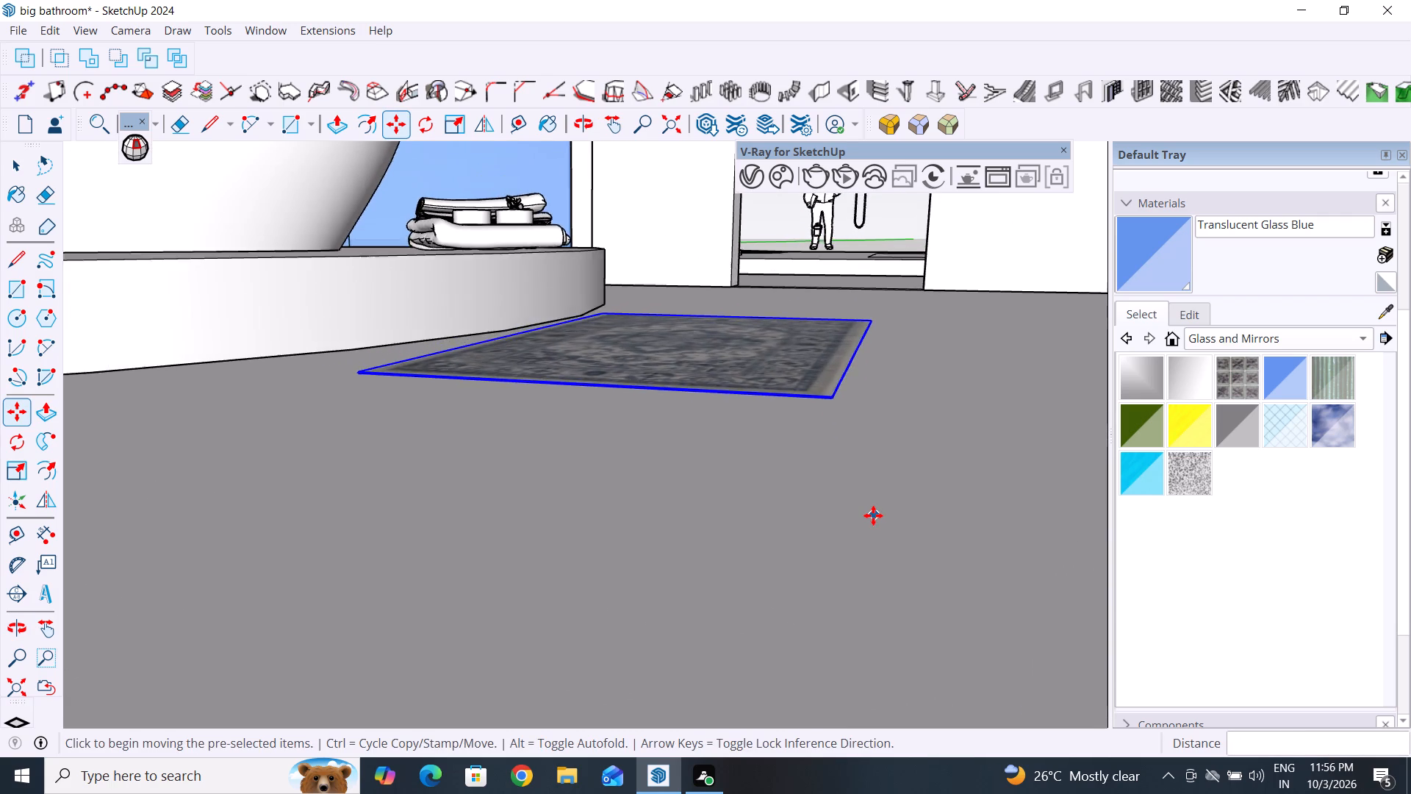
pyautogui.scroll(-12, 873, 515)
pyautogui.moveTo(873, 515); pyautogui.dragTo(794, 776, button='middle')
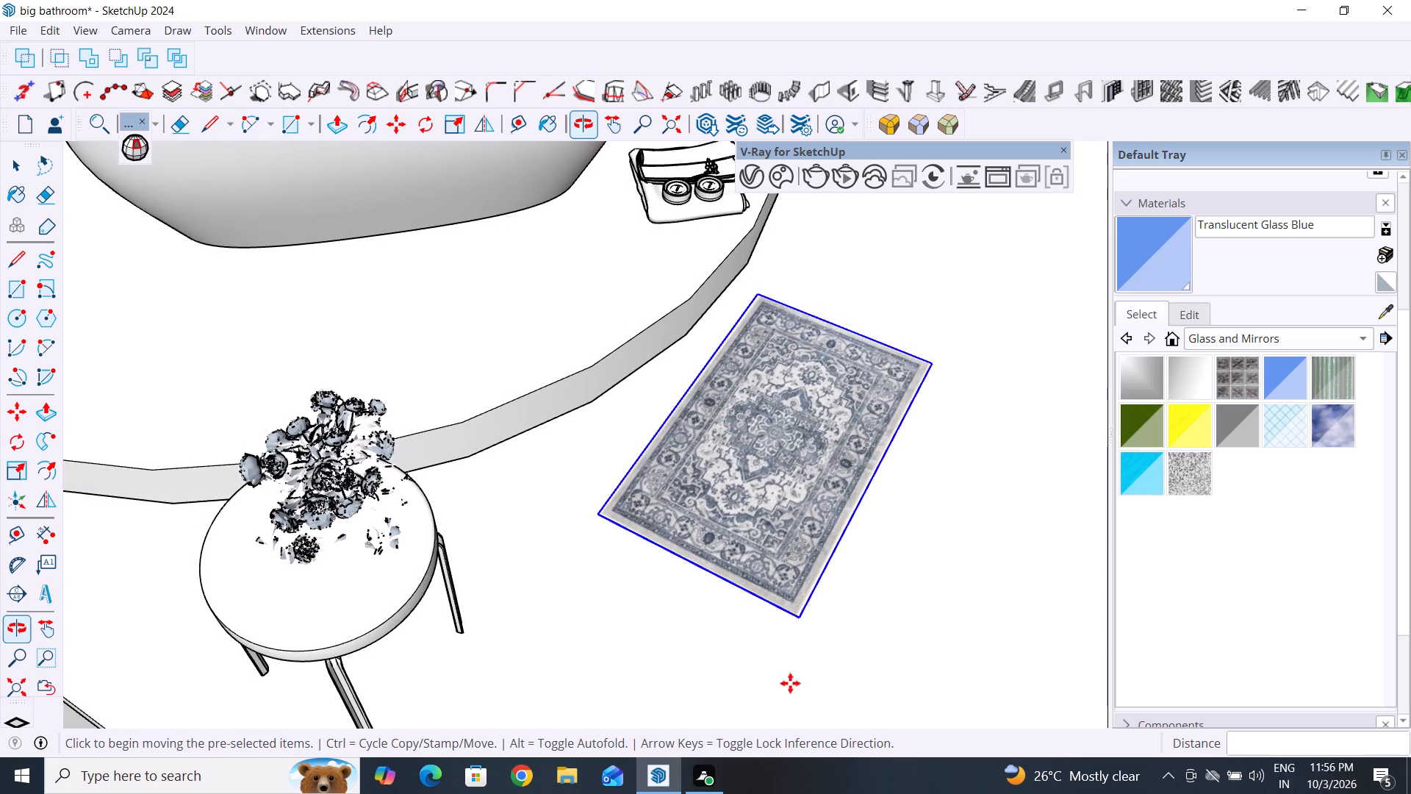
pyautogui.scroll(-16, 886, 465)
pyautogui.scroll(-8, 866, 517)
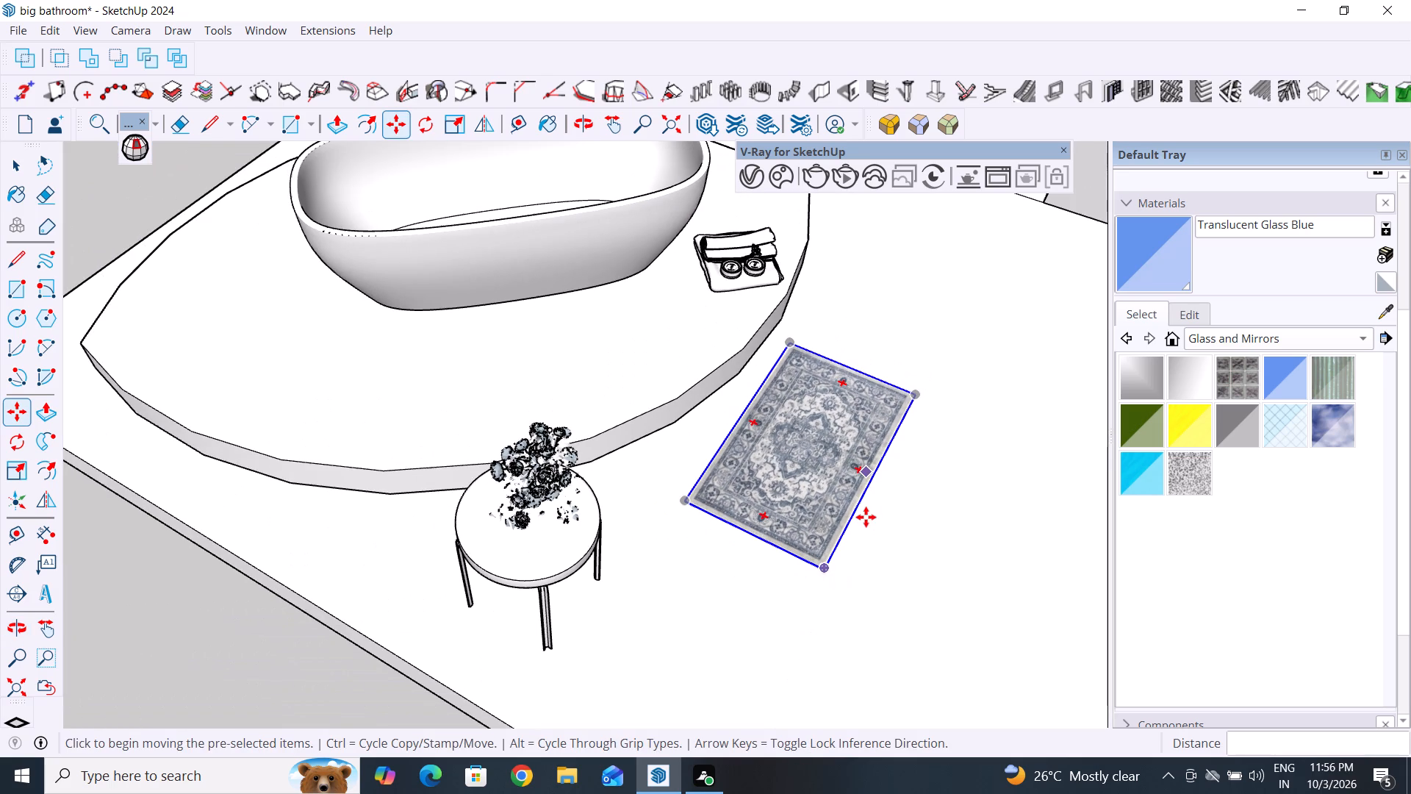
pyautogui.scroll(-3, 866, 517)
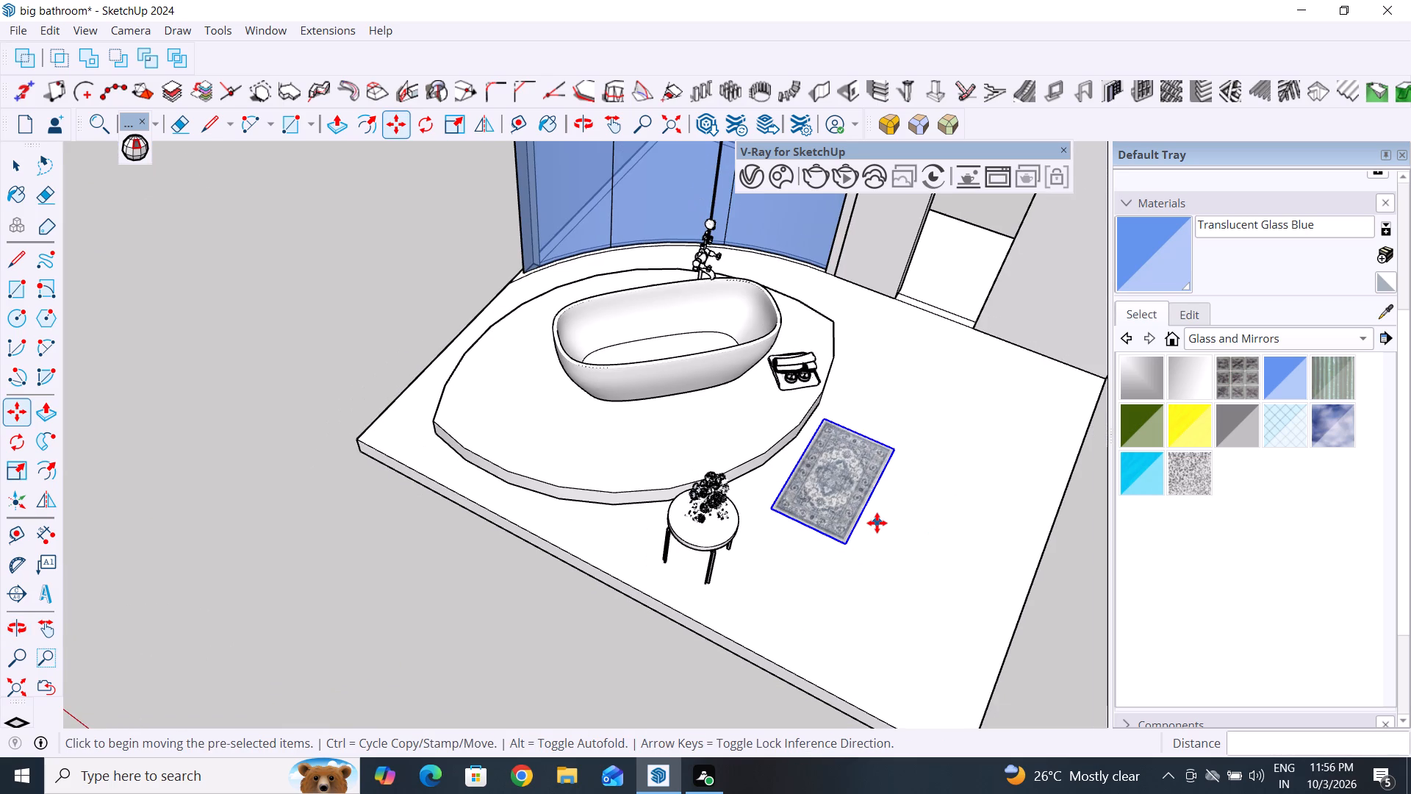
pyautogui.click(15, 167)
pyautogui.click(245, 456)
# Move the toilet about 396.7" from beside the spare floor layout to the area behind the arched wall.
pyautogui.scroll(-4, 632, 606)
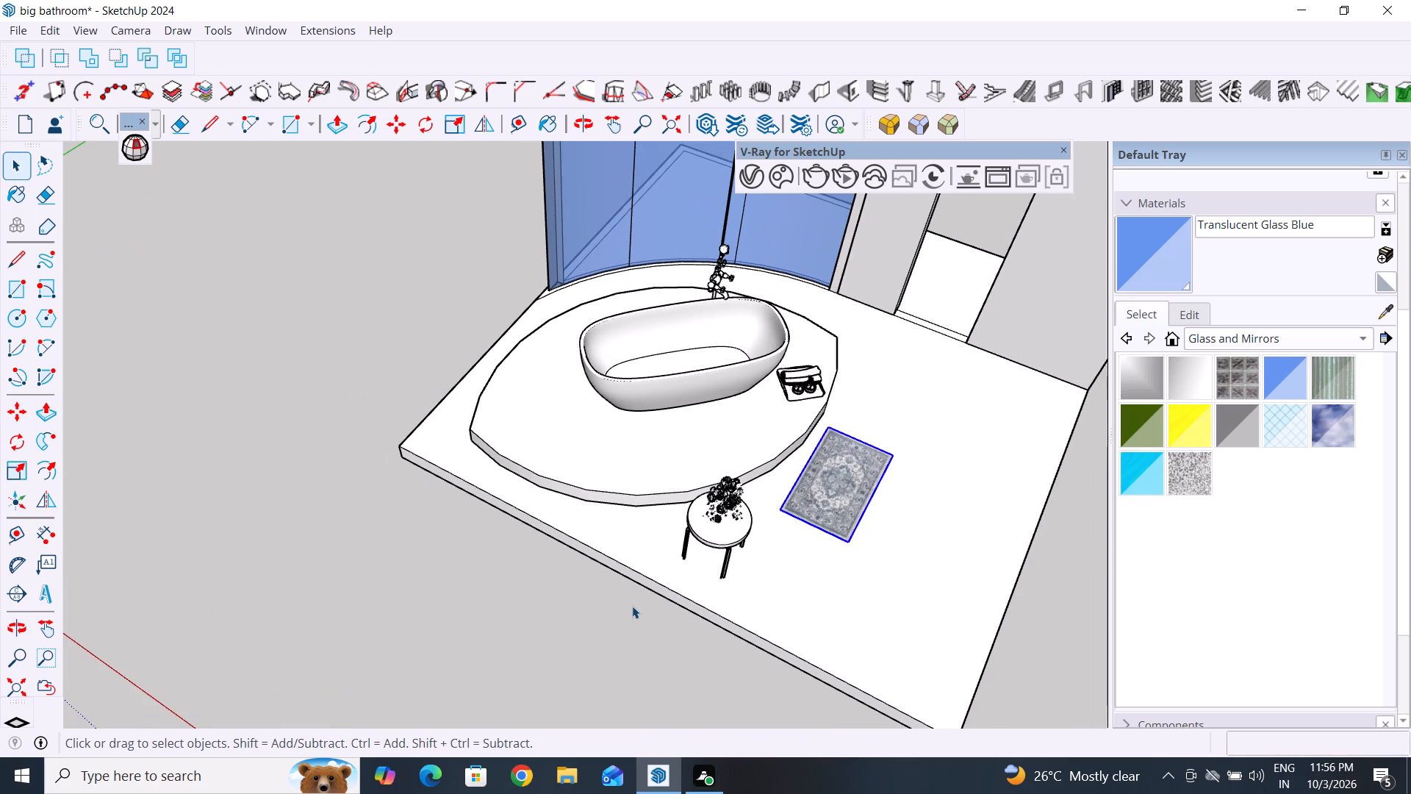
pyautogui.scroll(-9, 632, 606)
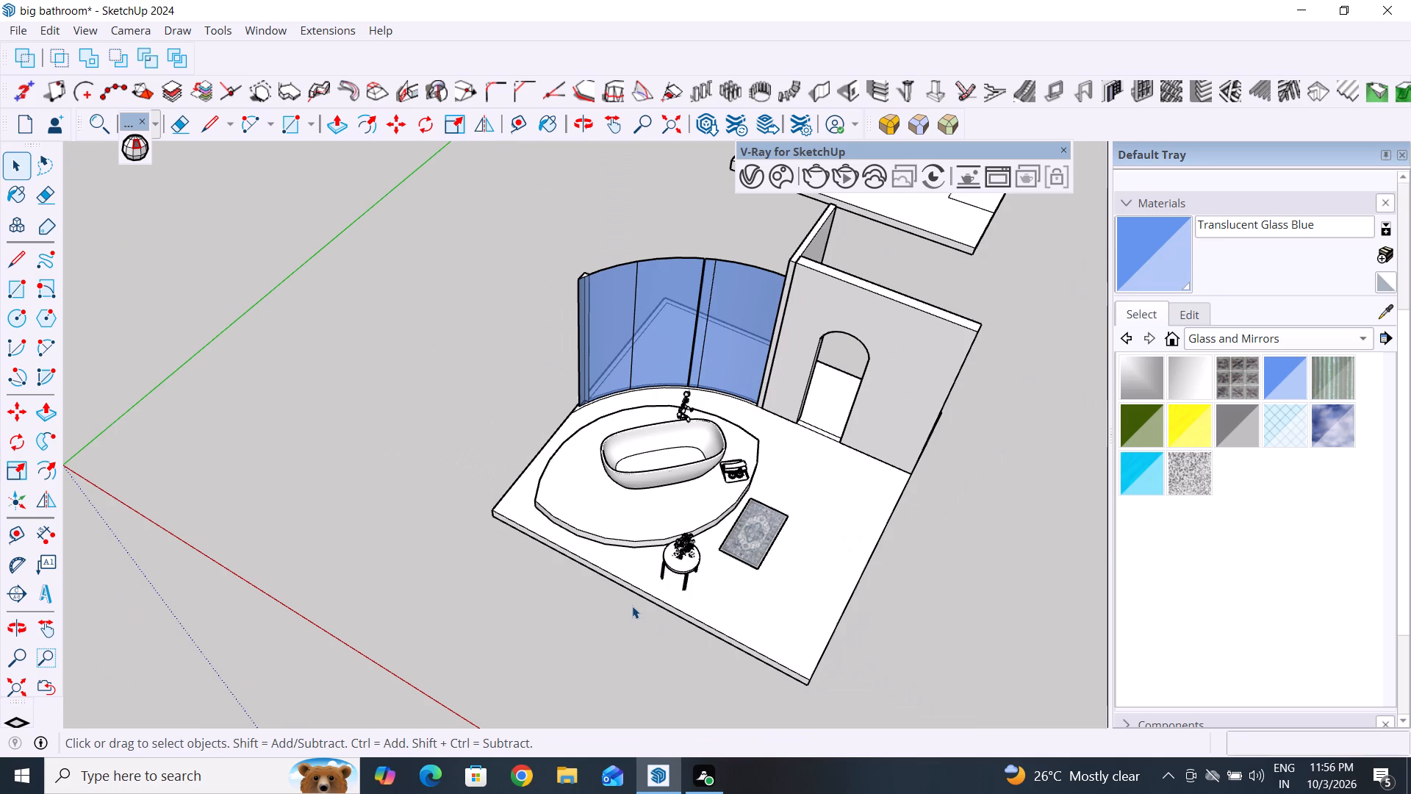
pyautogui.scroll(-5, 632, 606)
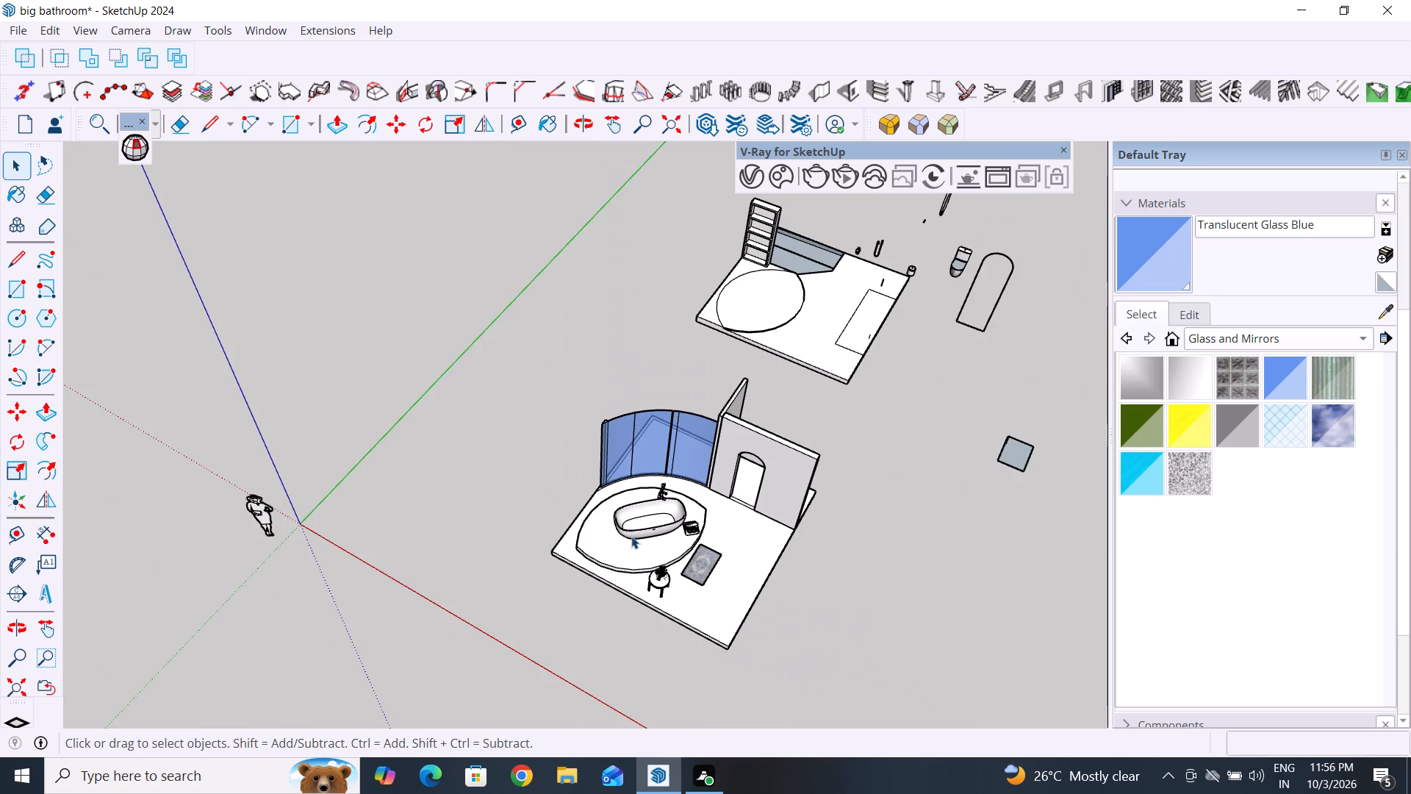
pyautogui.scroll(-1, 630, 534)
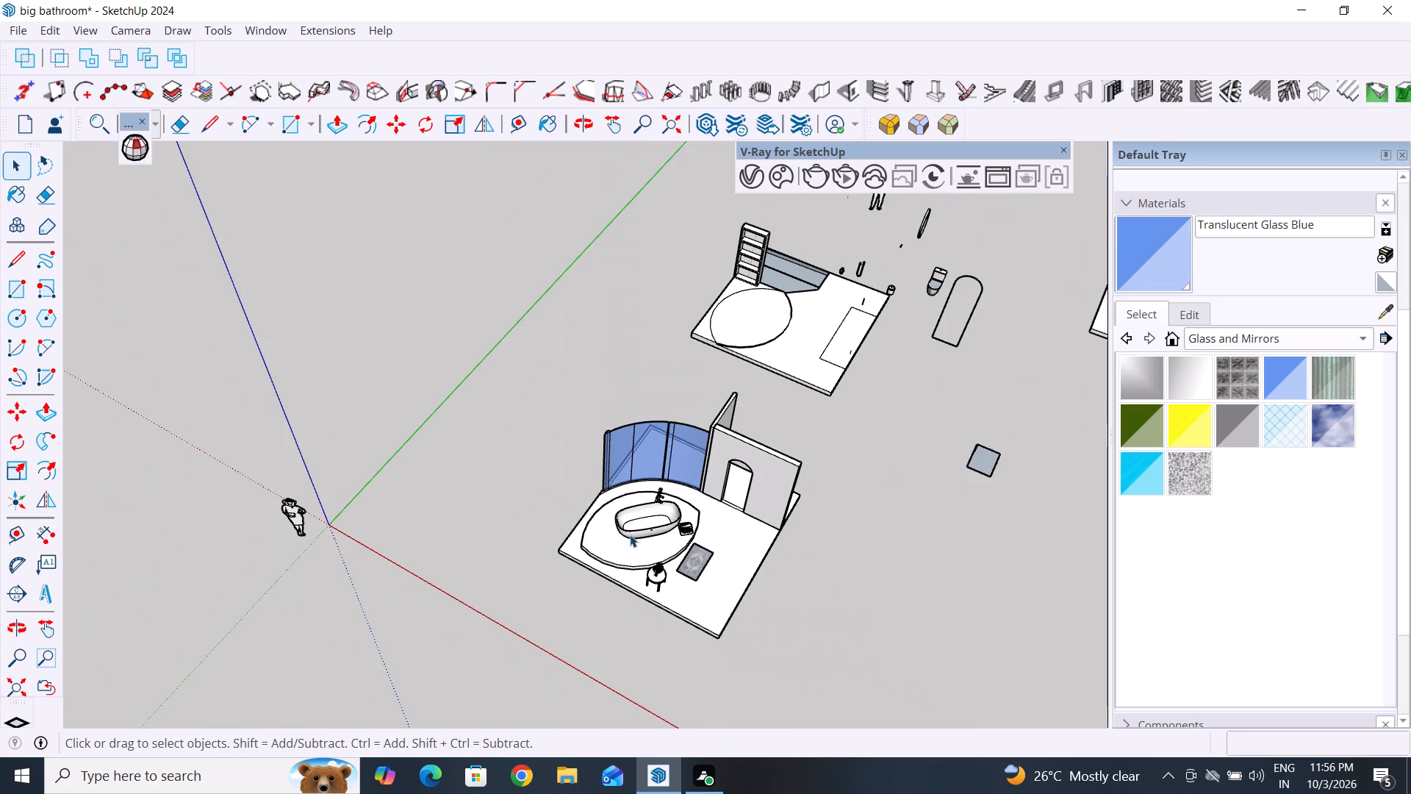
pyautogui.scroll(3, 940, 288)
pyautogui.moveTo(811, 523); pyautogui.dragTo(837, 507, button='middle')
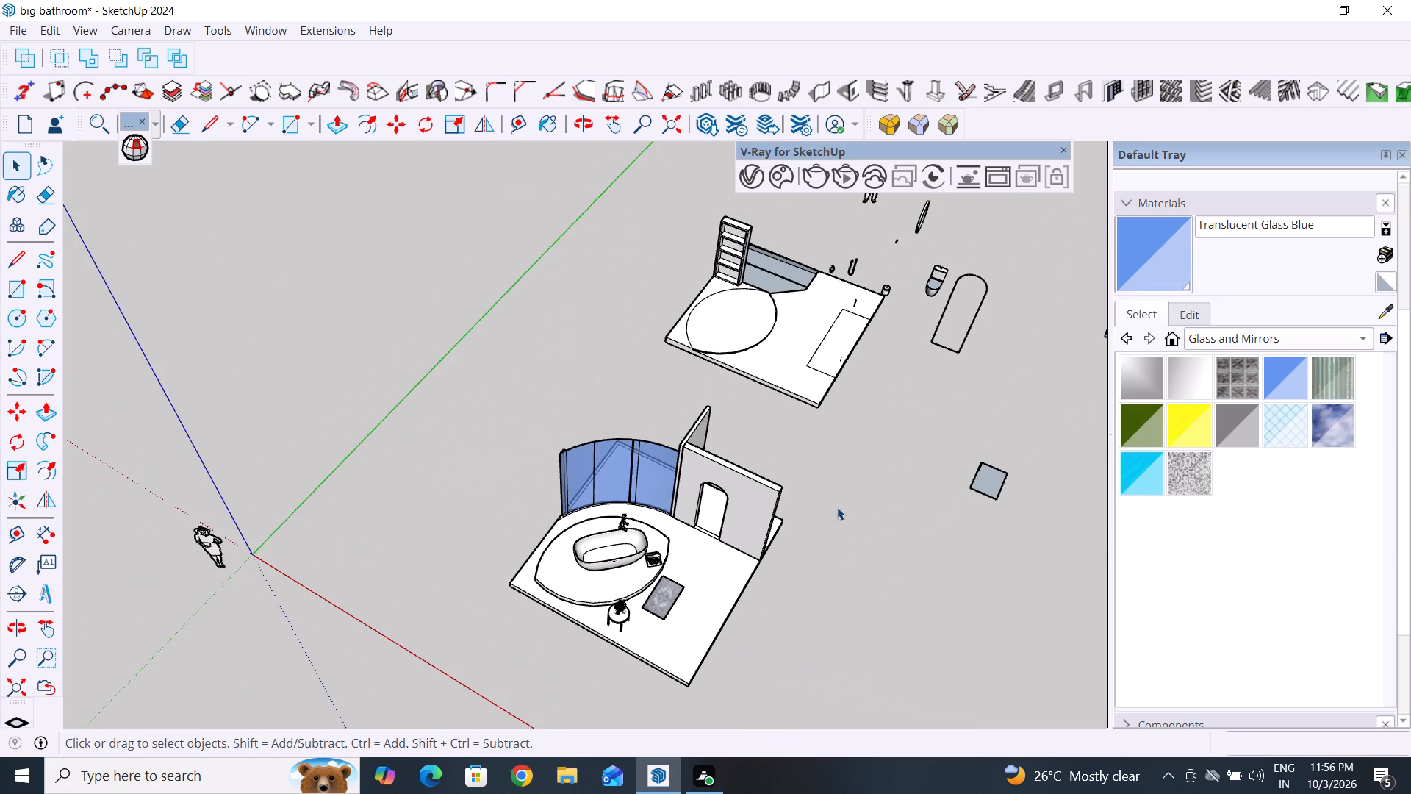
pyautogui.moveTo(837, 507); pyautogui.dragTo(610, 426, button='middle')
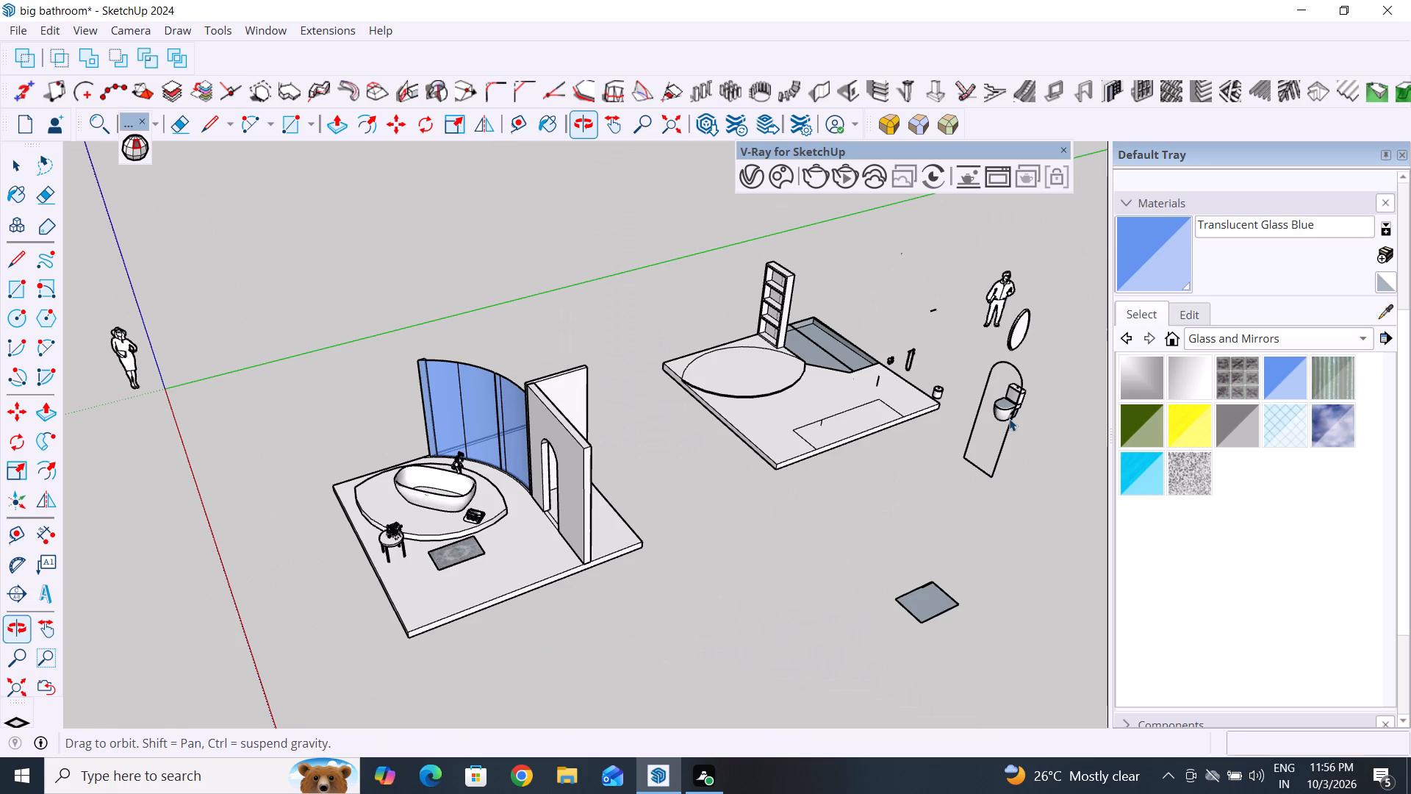
pyautogui.click(999, 409)
pyautogui.scroll(4, 1028, 421)
pyautogui.moveTo(868, 554); pyautogui.dragTo(900, 530, button='middle')
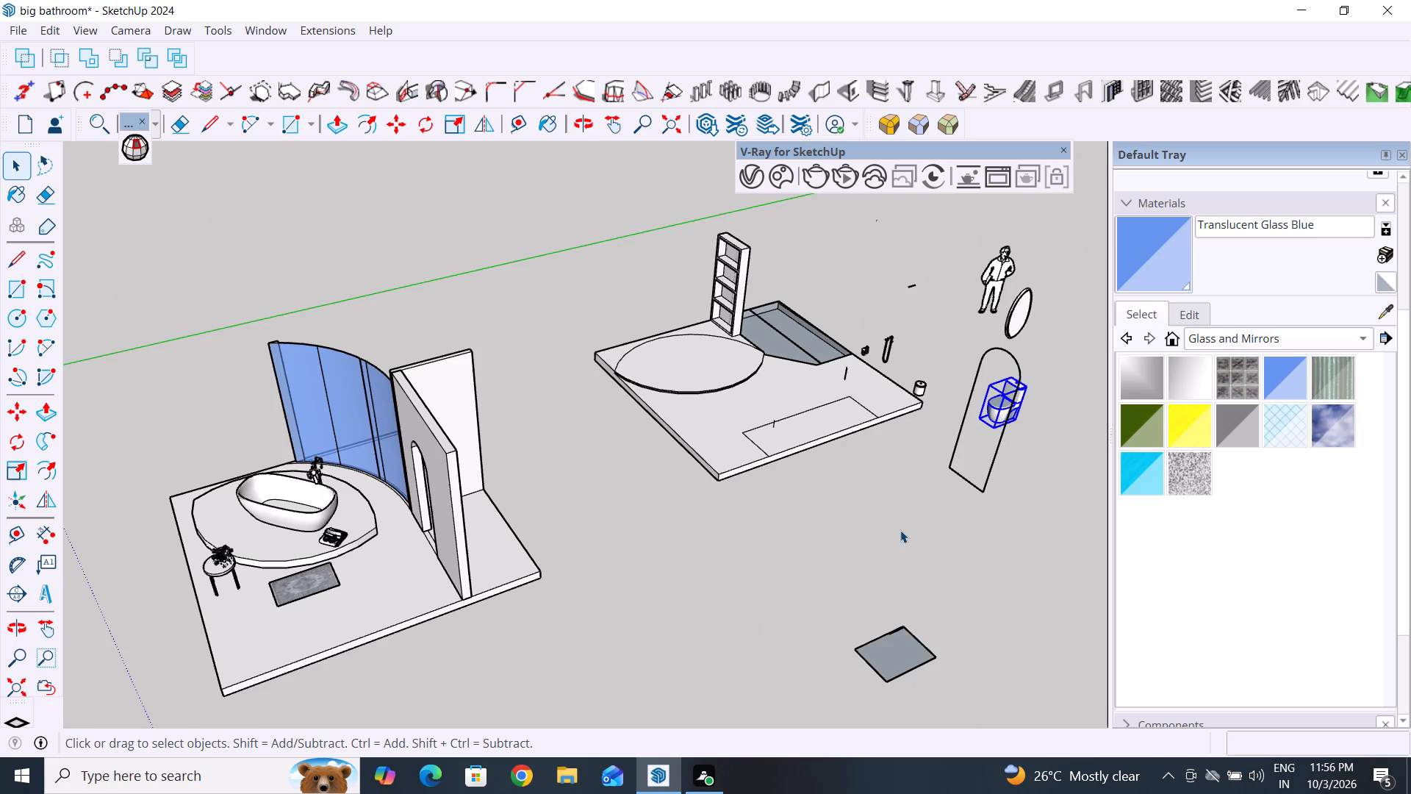
pyautogui.moveTo(900, 530); pyautogui.dragTo(657, 561, button='middle')
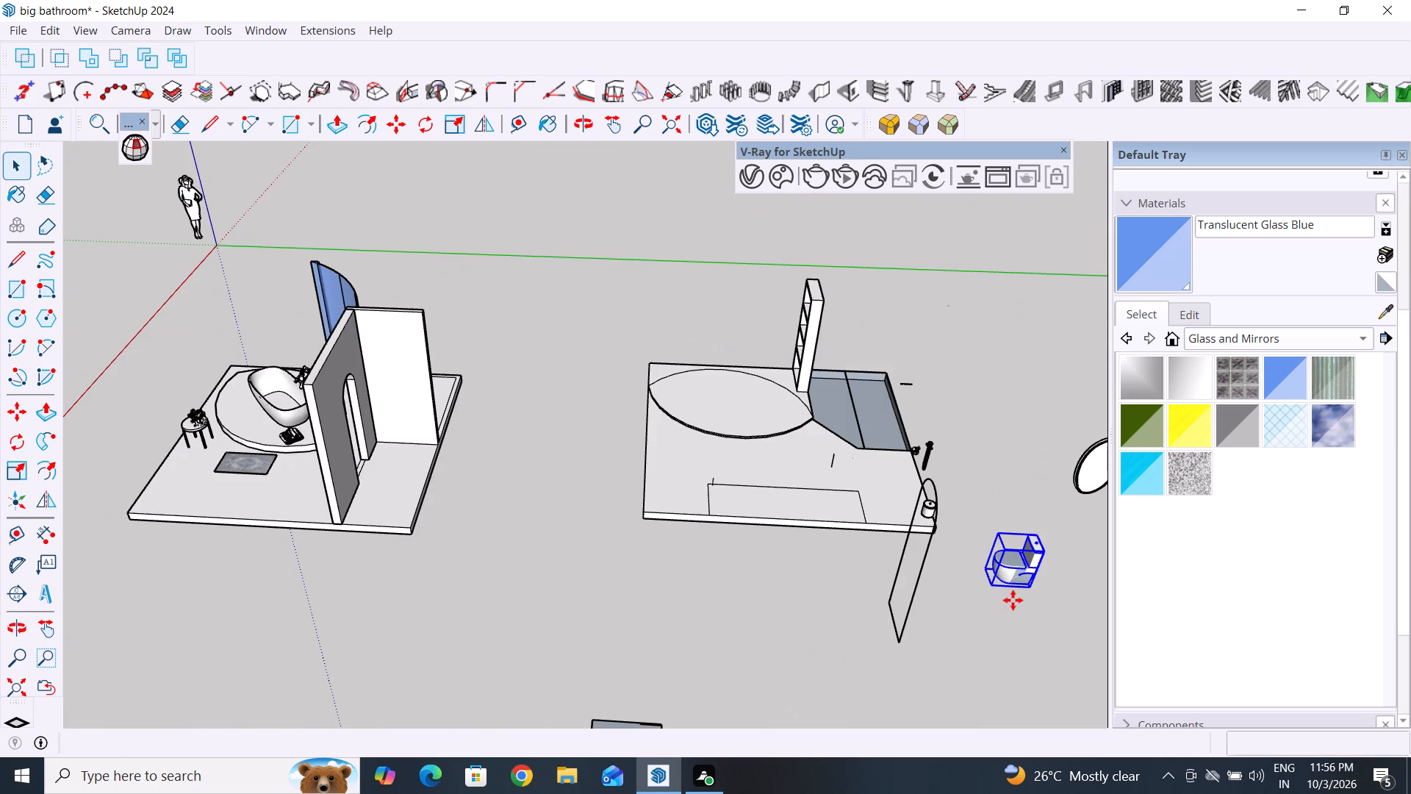
pyautogui.press('m')
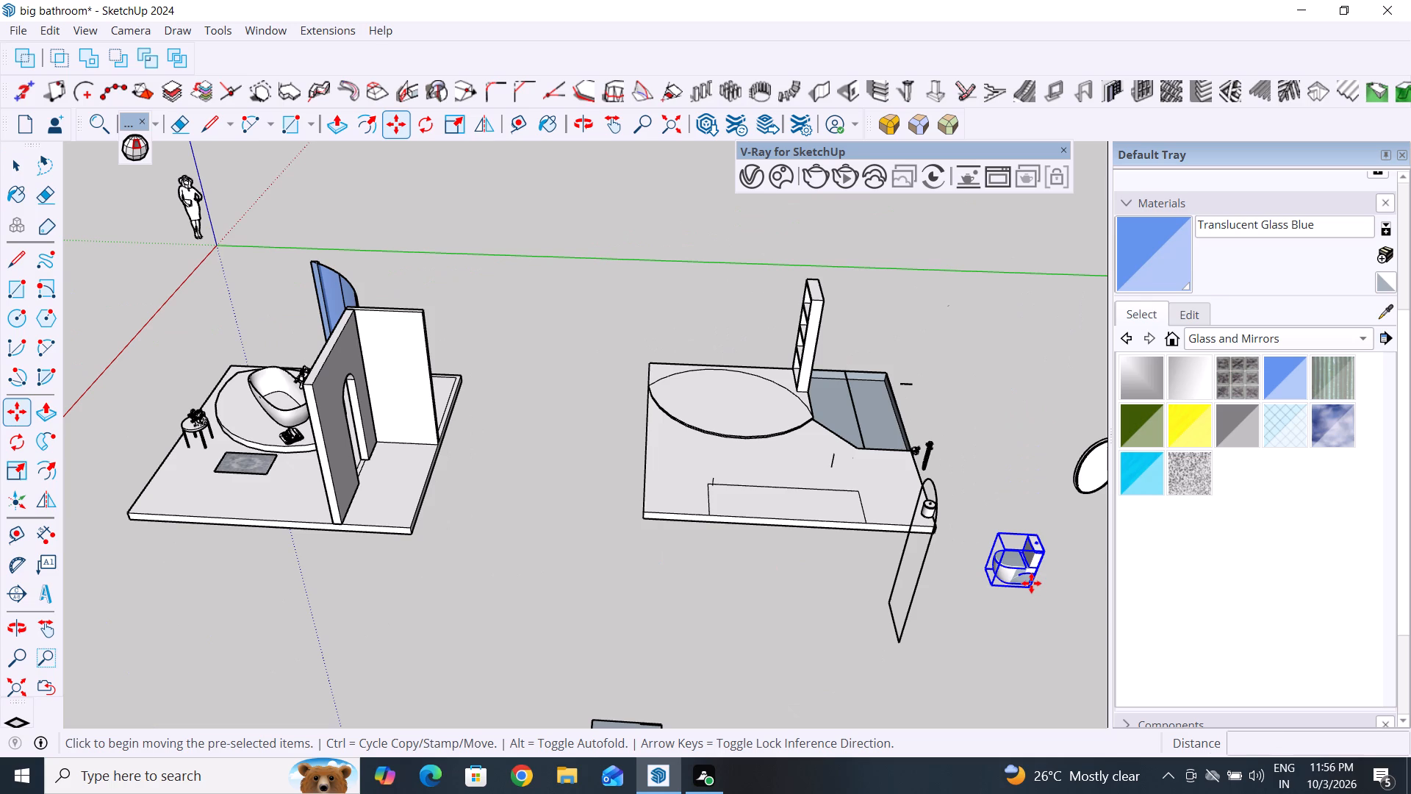
pyautogui.click(1031, 583)
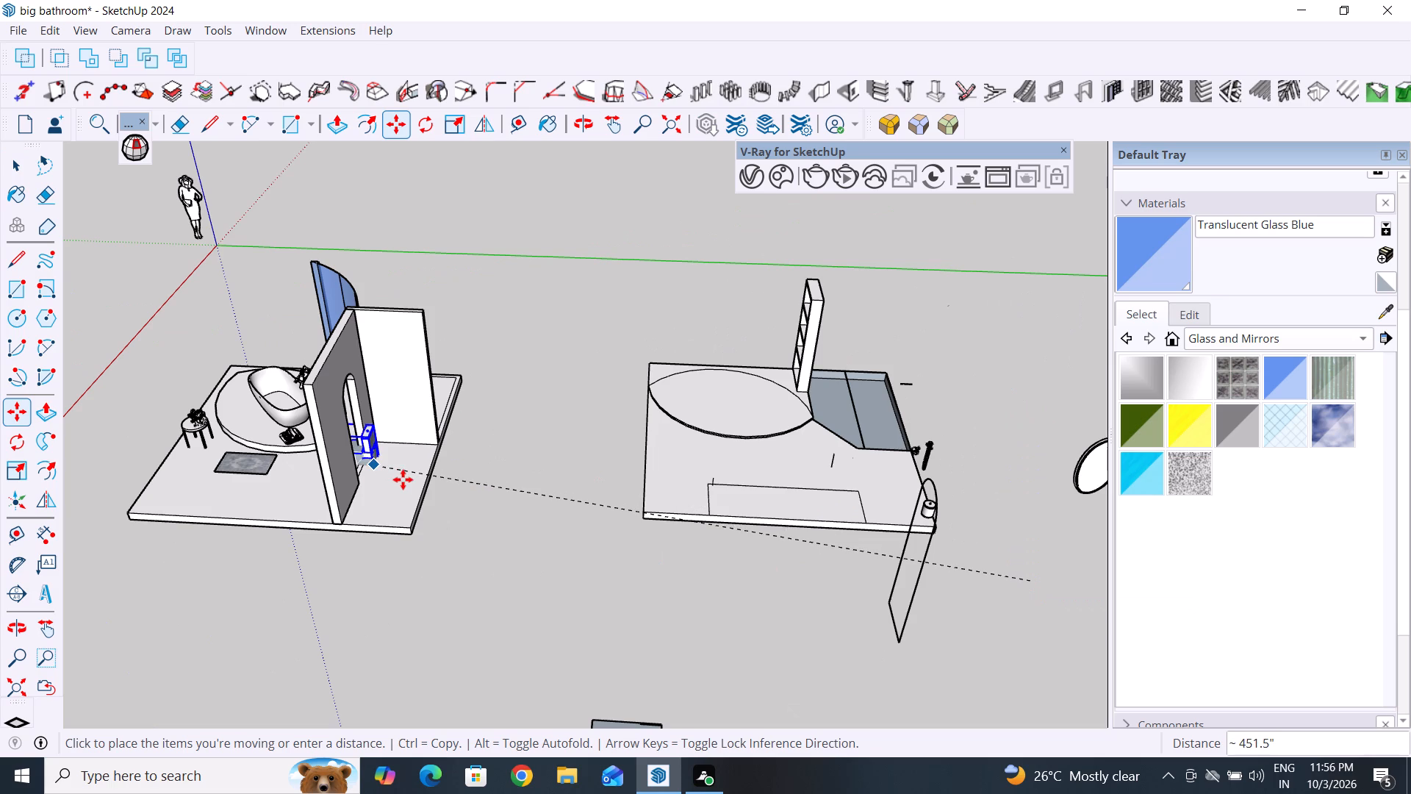
pyautogui.scroll(3, 417, 480)
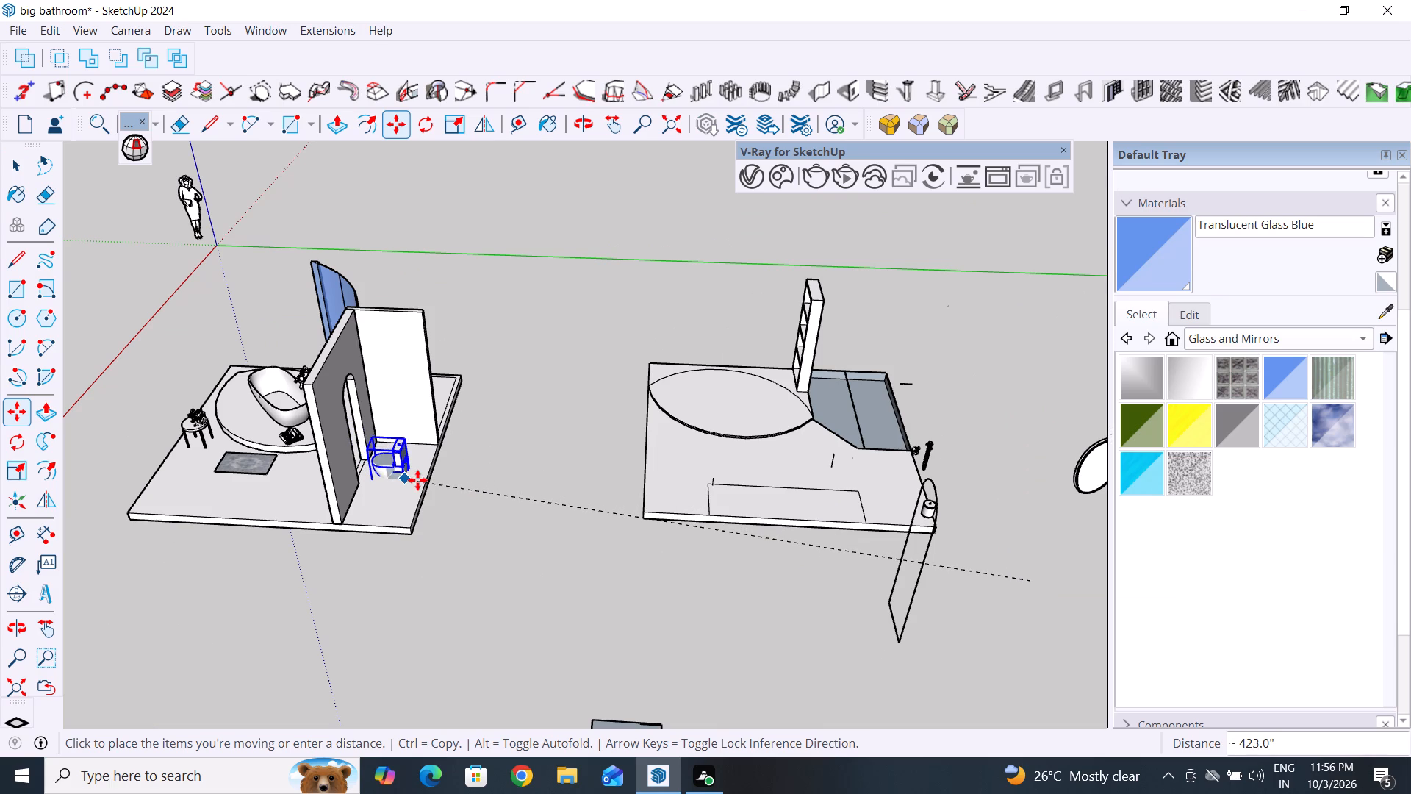
pyautogui.moveTo(417, 480); pyautogui.dragTo(437, 393, button='middle')
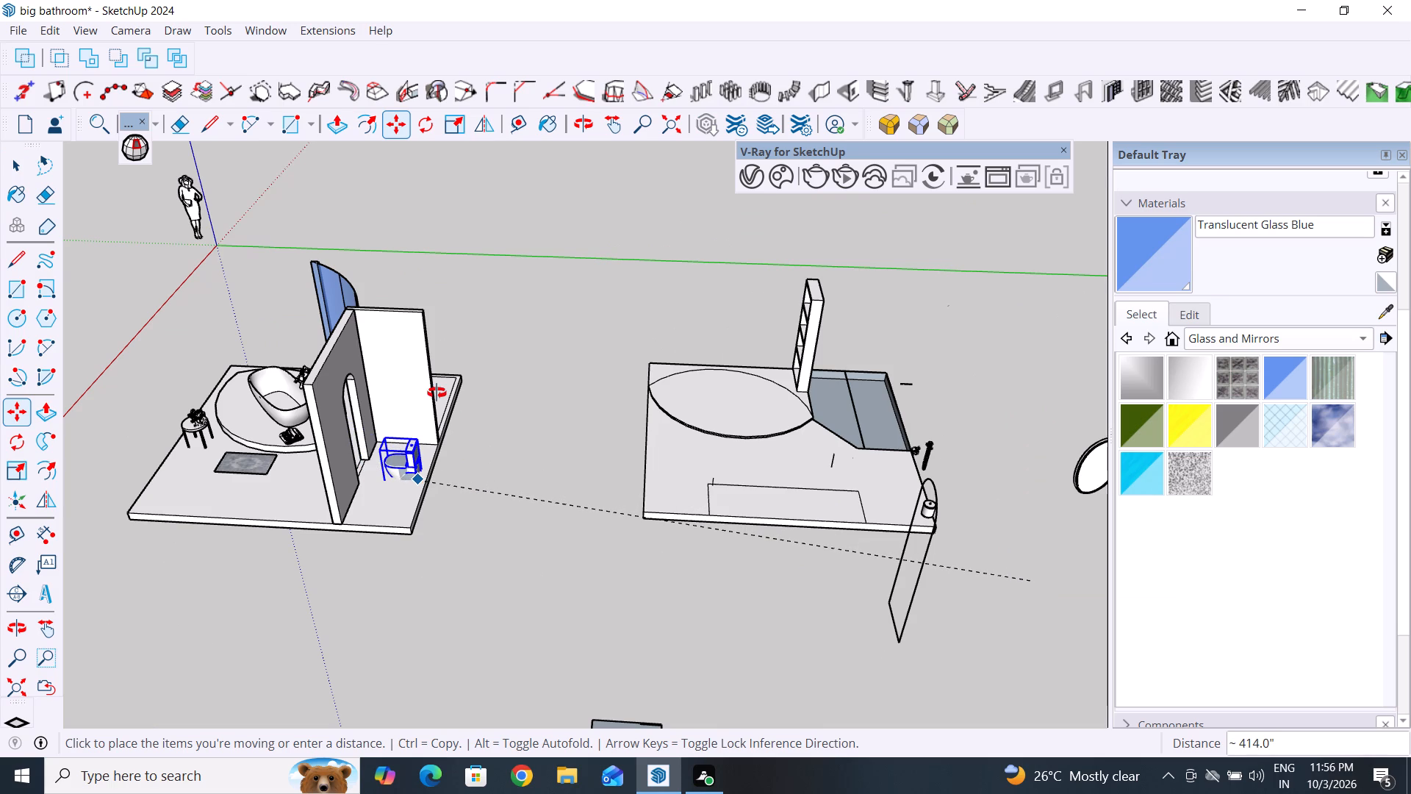
pyautogui.moveTo(437, 393); pyautogui.dragTo(464, 251, button='middle')
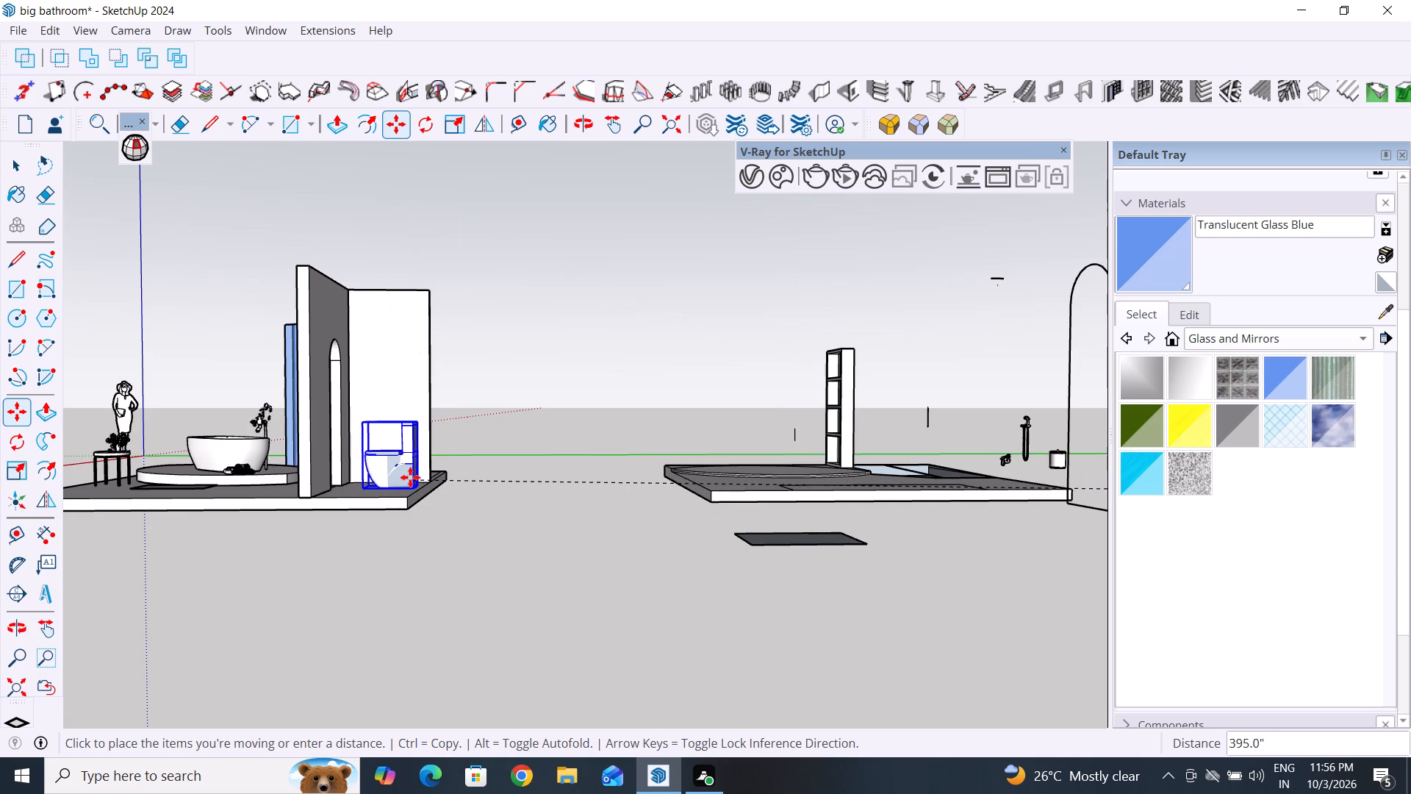
pyautogui.click(410, 477)
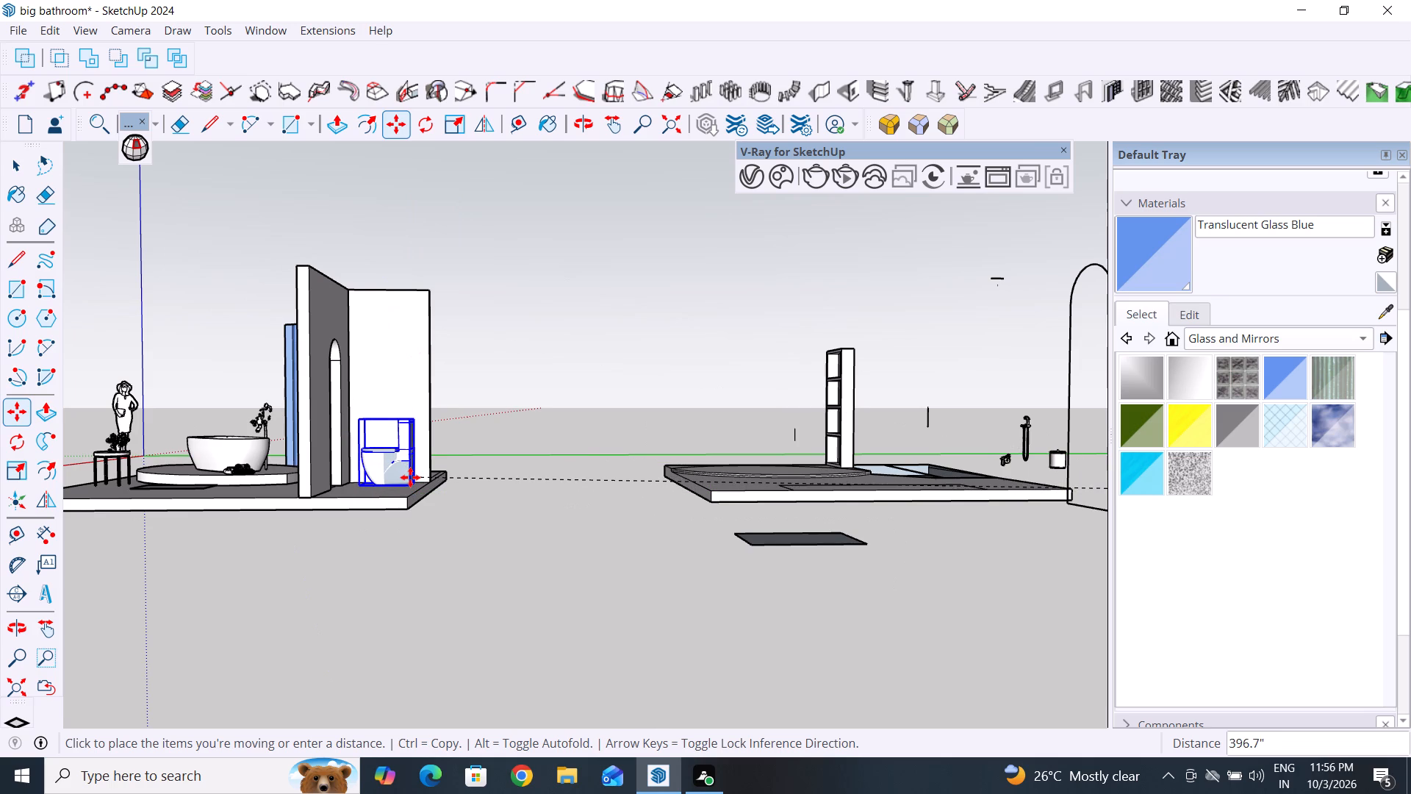
pyautogui.click(20, 162)
# Shift the toilet about 15.5" onto the corner of the floor slab behind the arched wall.
pyautogui.scroll(-4, 556, 462)
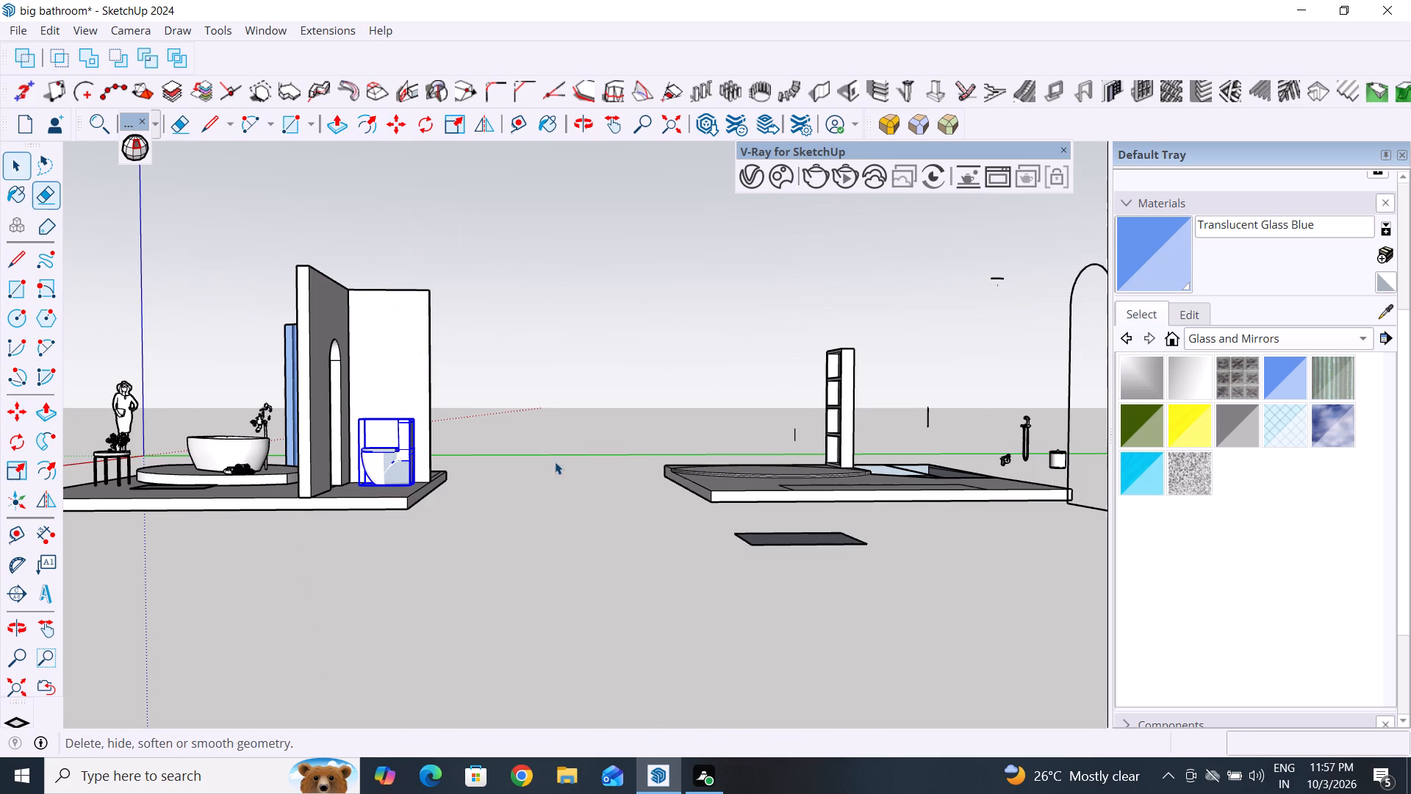
pyautogui.scroll(-5, 547, 489)
pyautogui.moveTo(545, 505); pyautogui.dragTo(542, 540, button='middle')
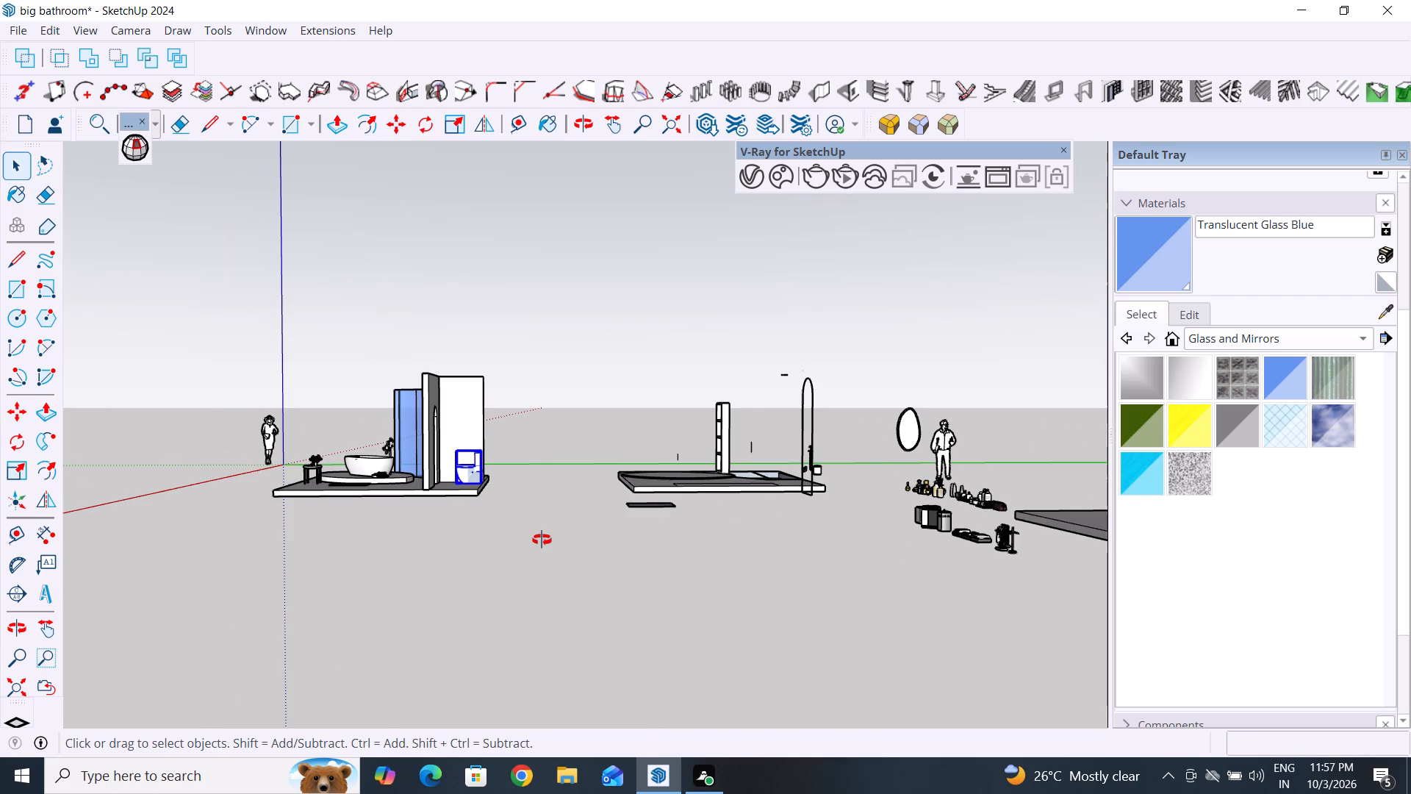
pyautogui.moveTo(542, 540); pyautogui.dragTo(190, 770, button='middle')
pyautogui.scroll(1, 446, 449)
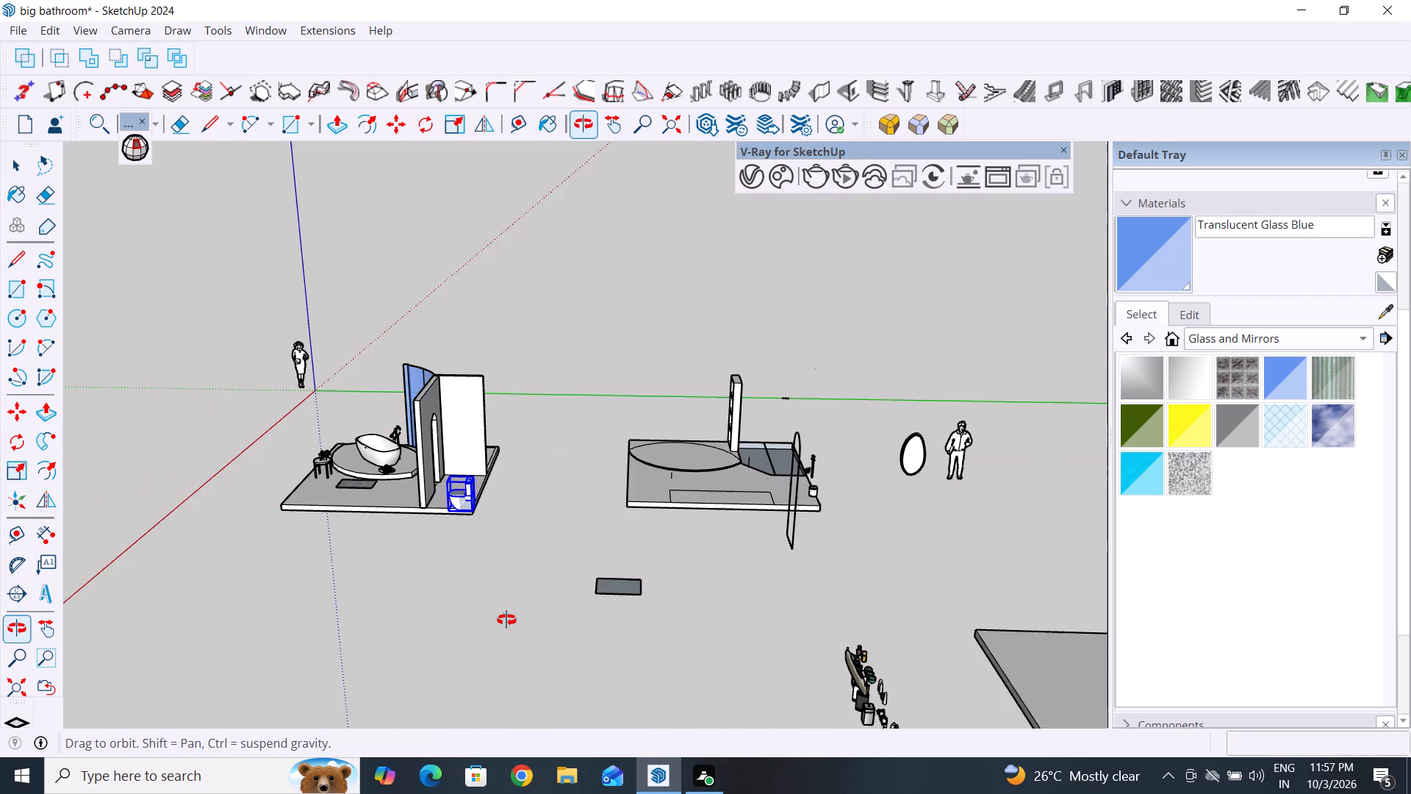
pyautogui.scroll(5, 506, 620)
pyautogui.scroll(11, 455, 421)
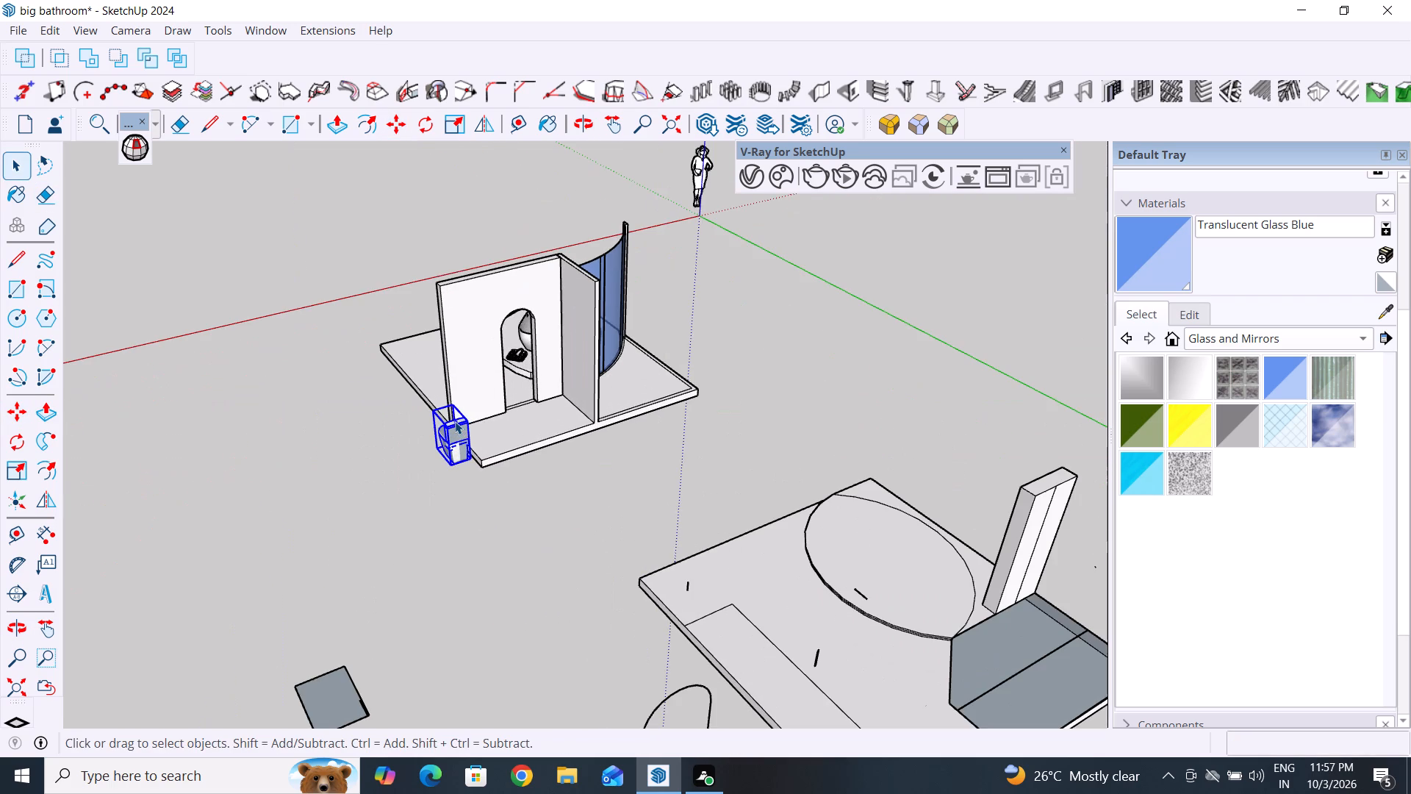
pyautogui.scroll(5, 455, 421)
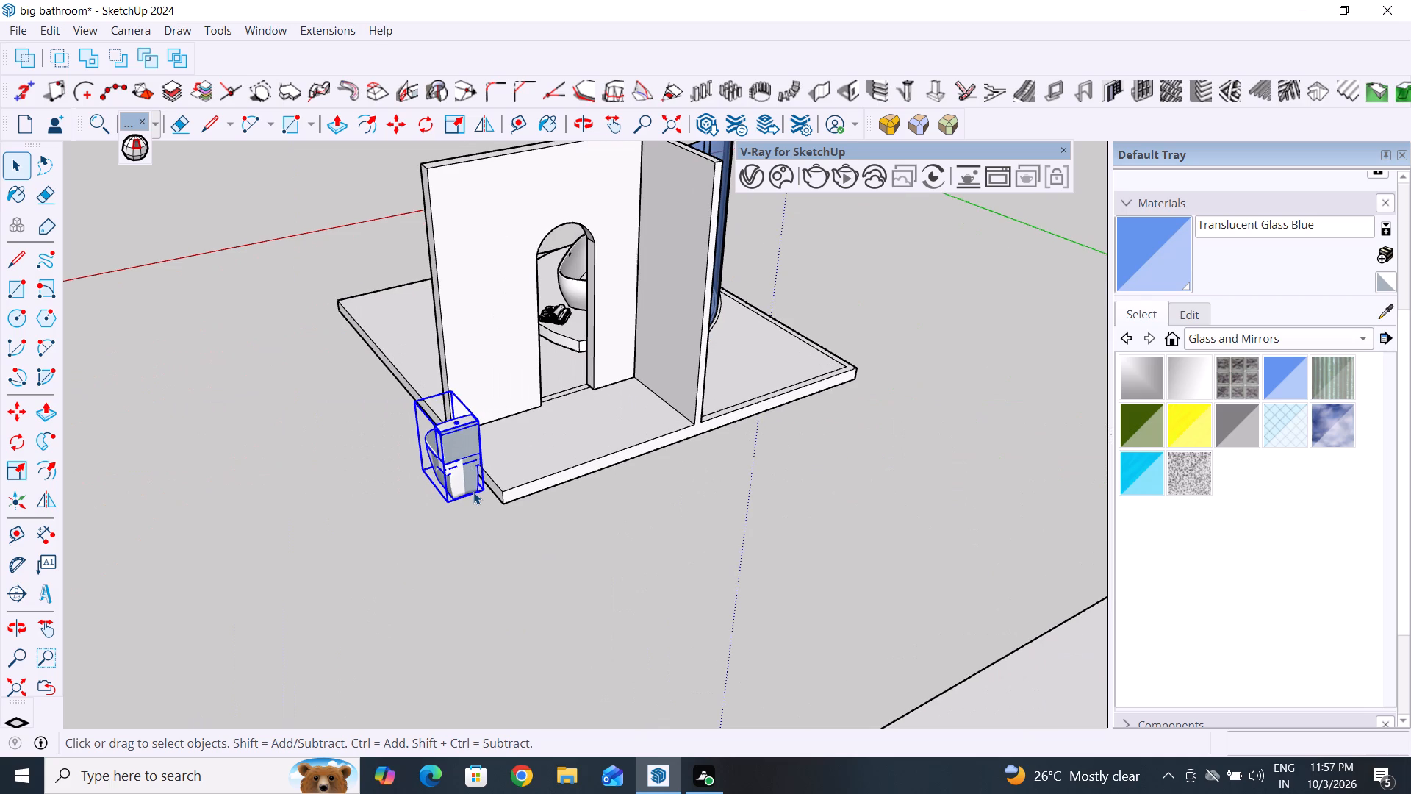
pyautogui.scroll(4, 471, 487)
pyautogui.press('m')
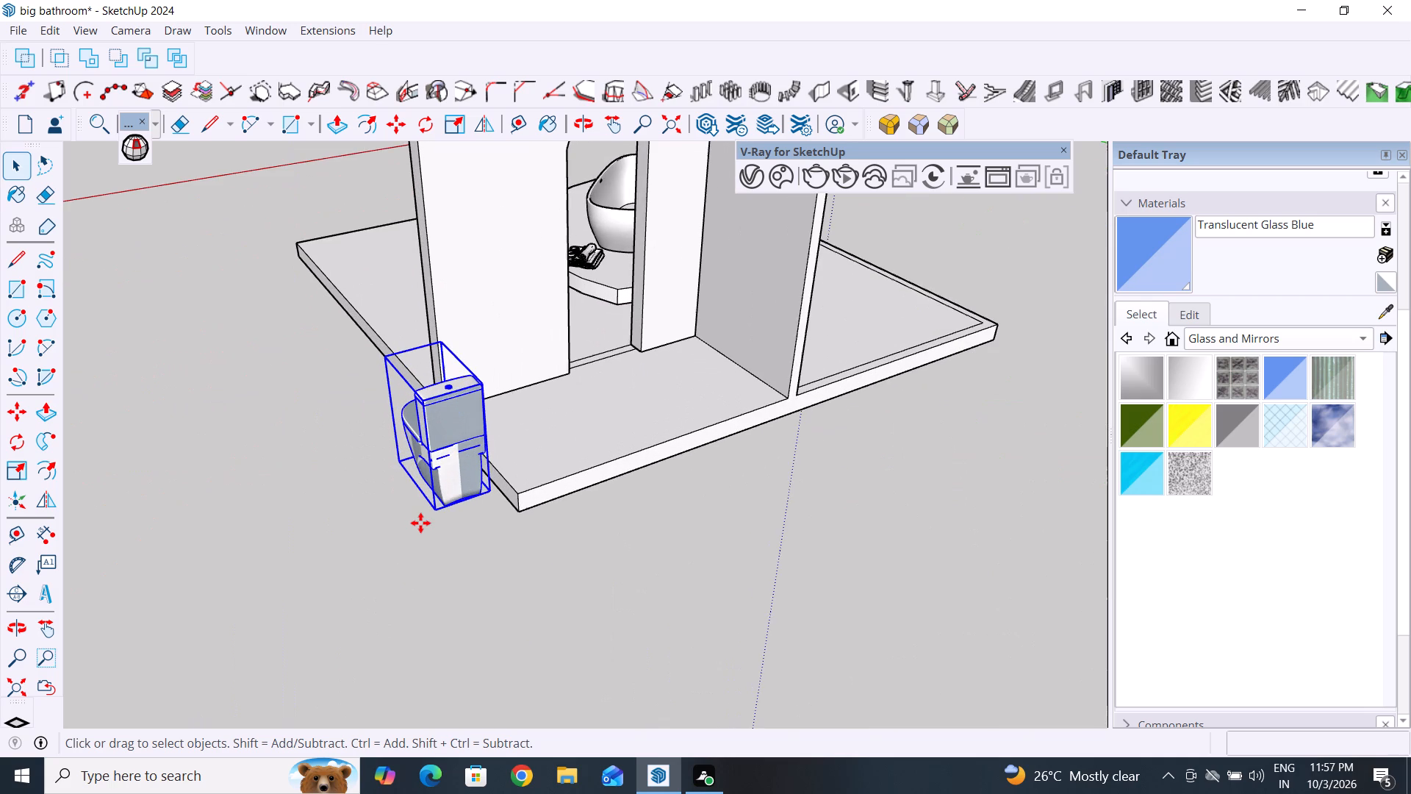
pyautogui.click(434, 512)
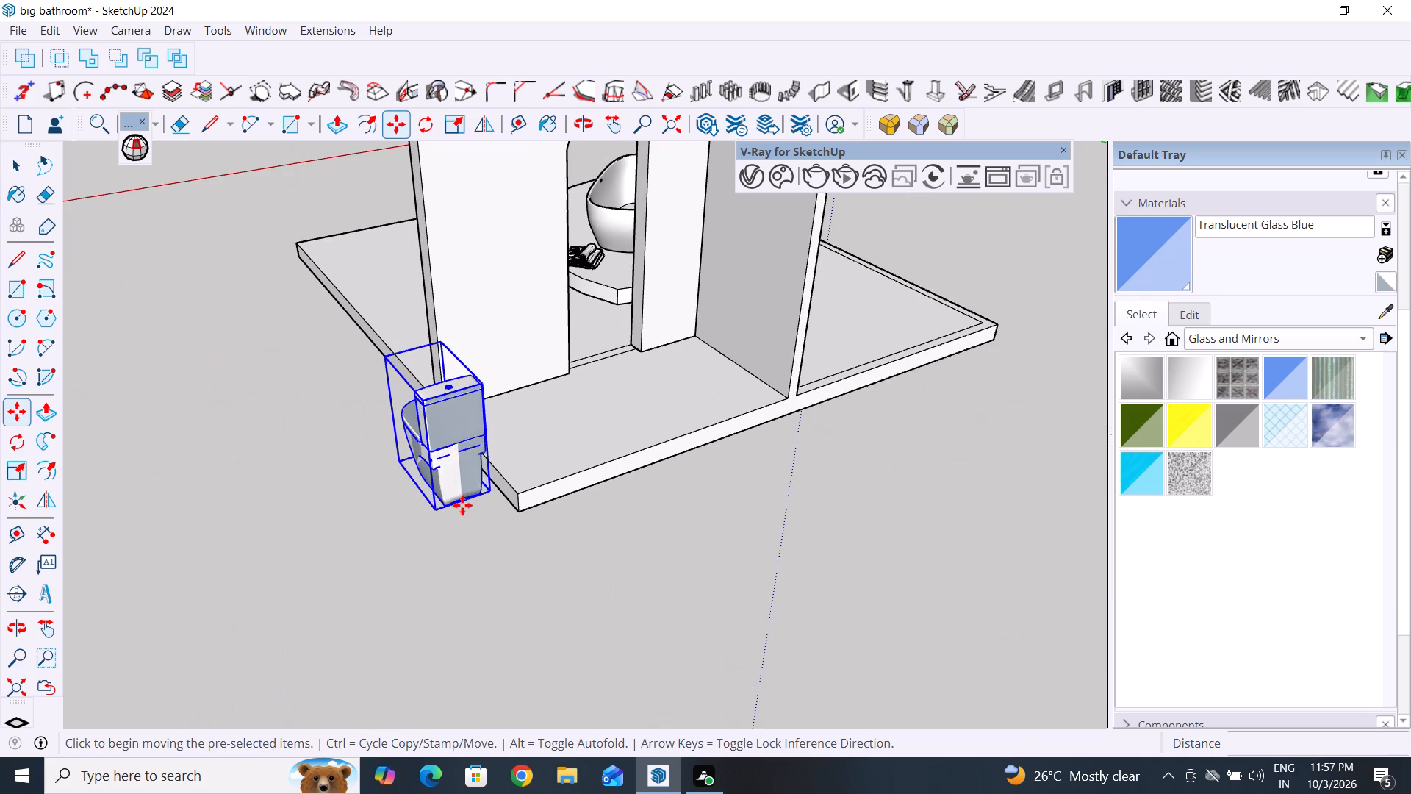
pyautogui.click(437, 501)
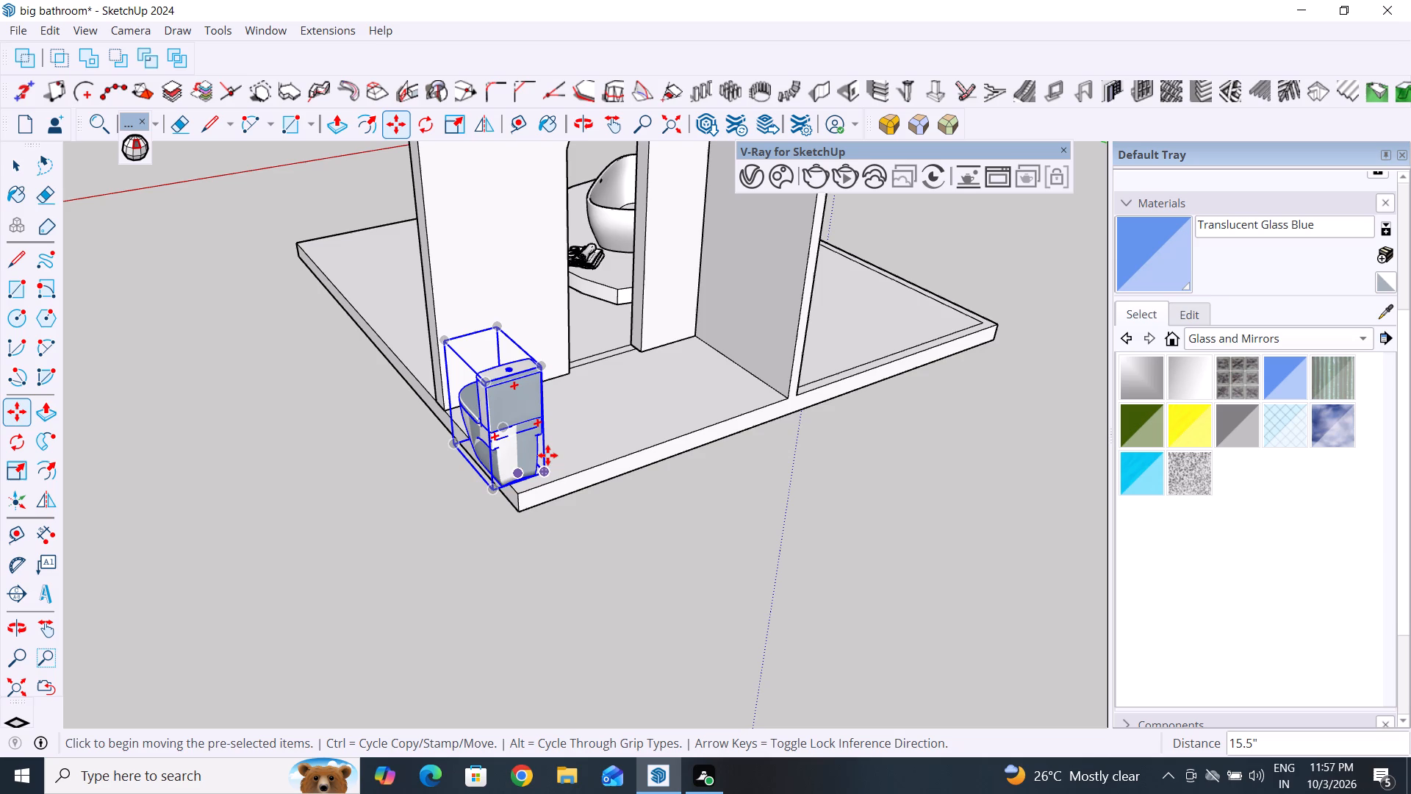
# Move the toilet about 52" along the floor slab's rear edge toward the perpendicular partition wall.
pyautogui.click(495, 487)
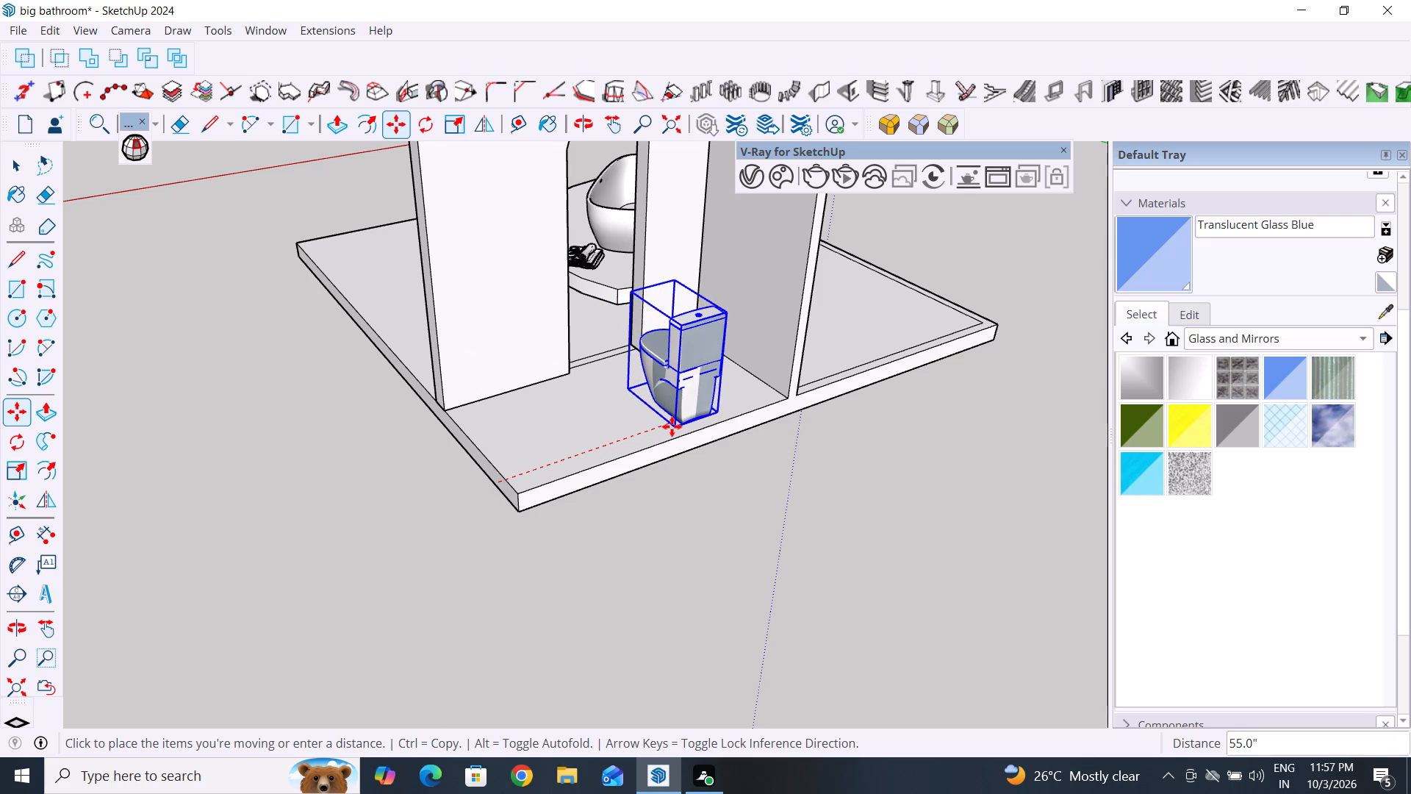
pyautogui.click(668, 428)
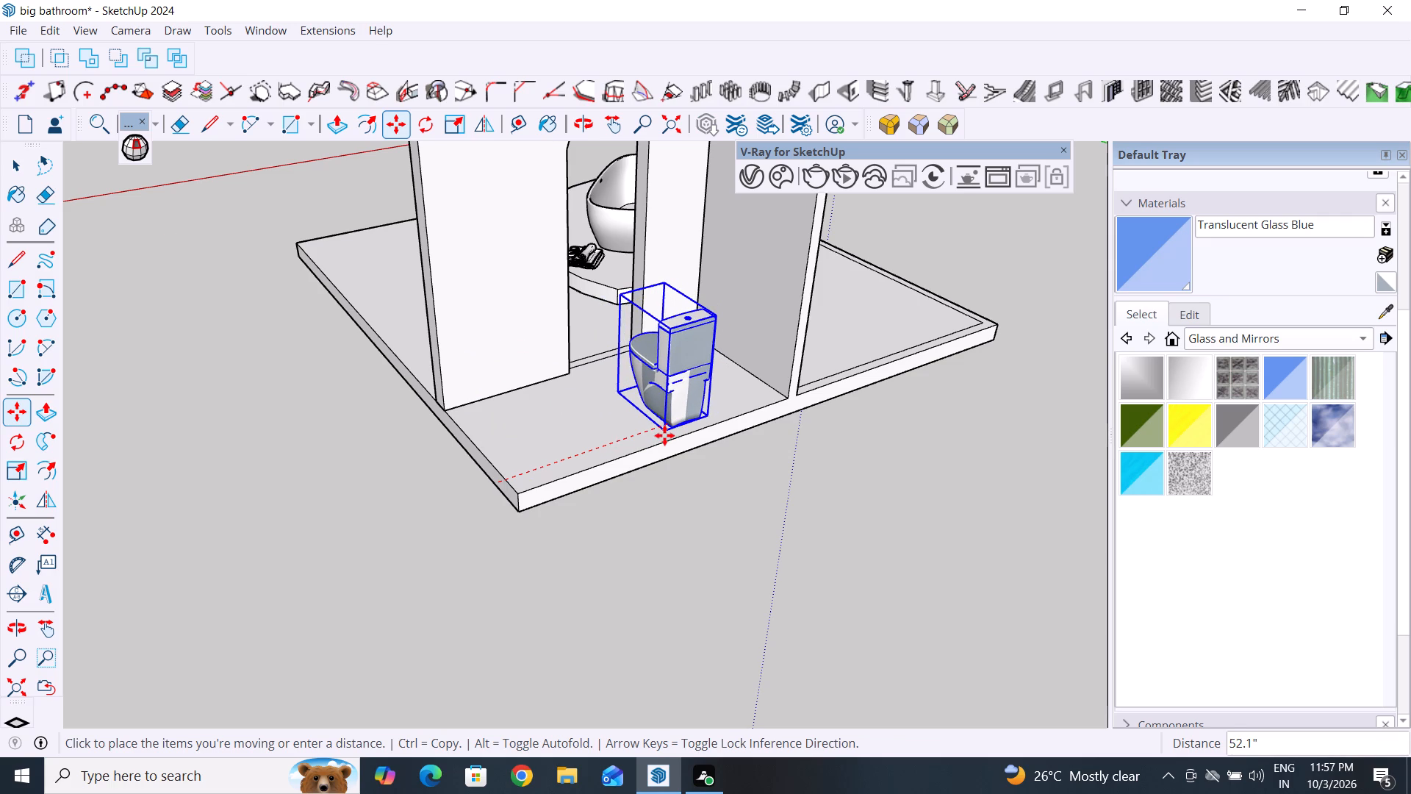
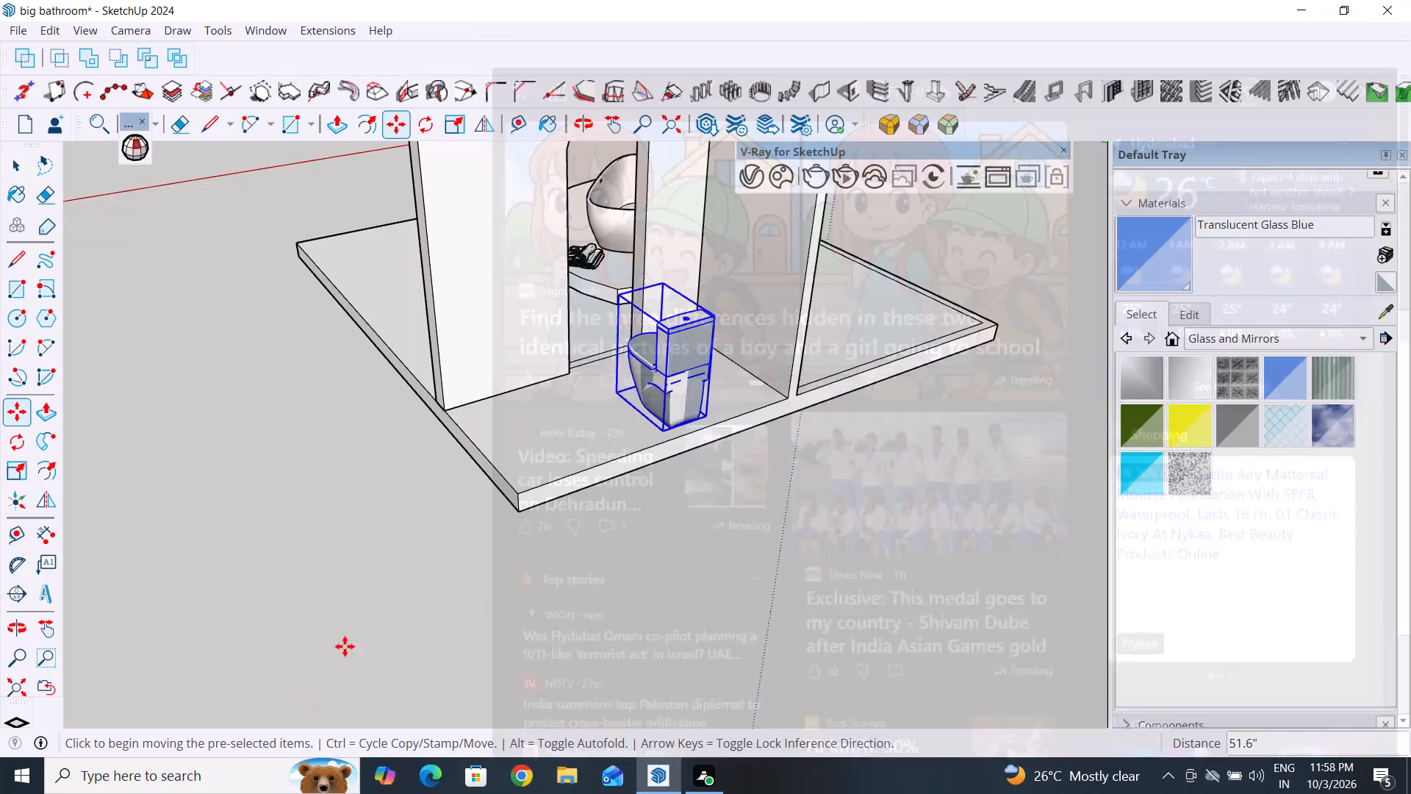
# Examine the toilet's position relative to the floor slab's rear edge and the arched doorway.
pyautogui.scroll(-6, 609, 439)
pyautogui.moveTo(487, 505); pyautogui.dragTo(581, 557, button='middle')
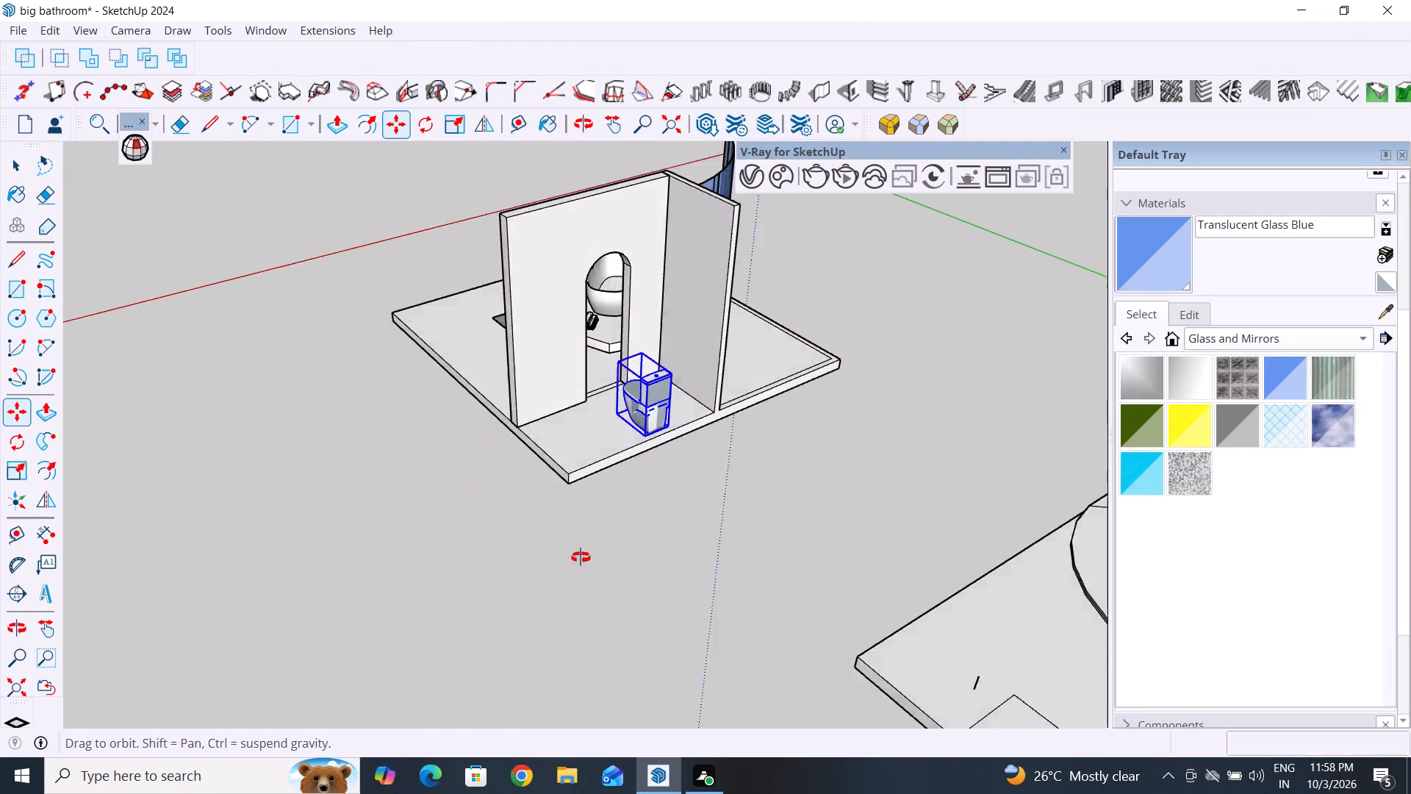
pyautogui.moveTo(581, 557); pyautogui.dragTo(877, 584, button='middle')
pyautogui.click(29, 165)
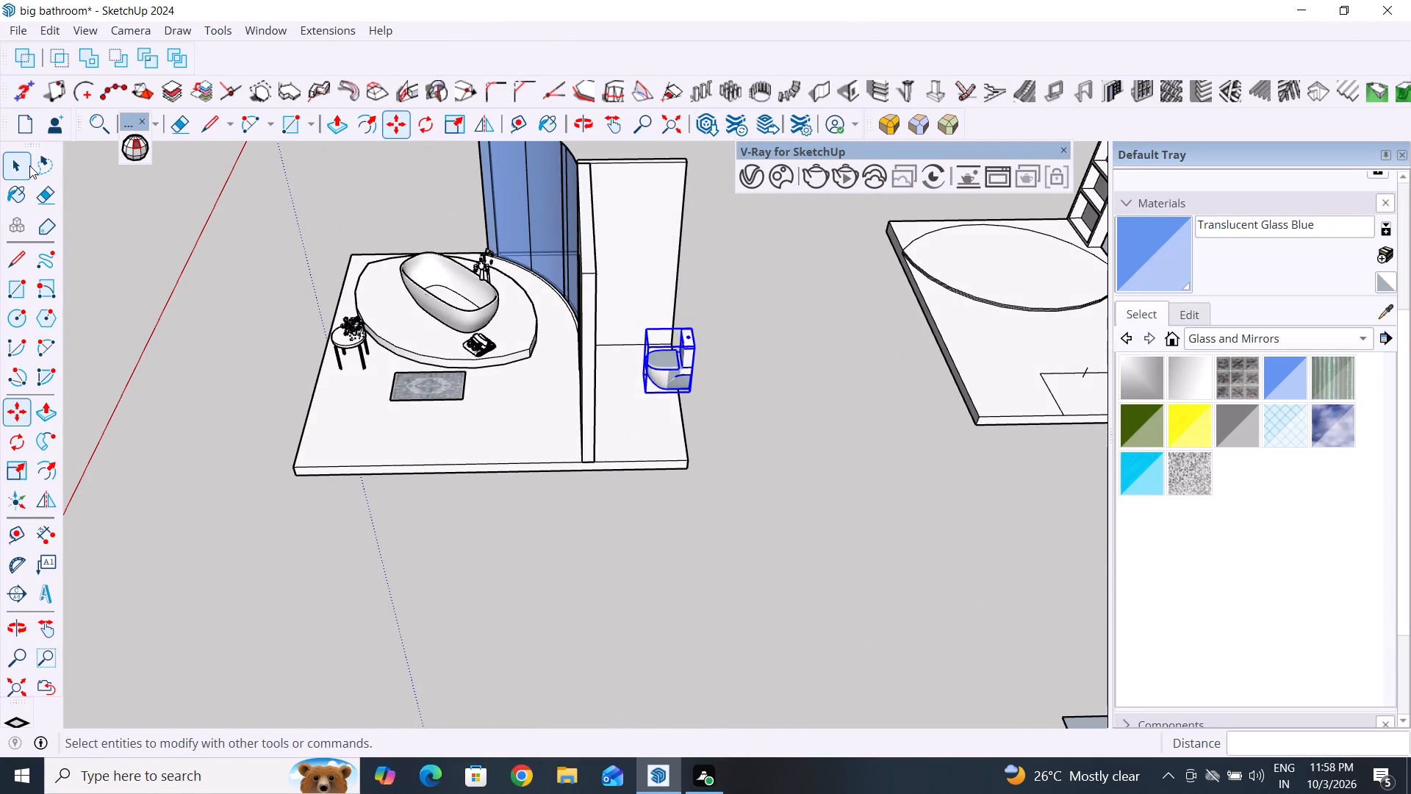
pyautogui.scroll(8, 721, 435)
pyautogui.moveTo(717, 365); pyautogui.dragTo(733, 401, button='middle')
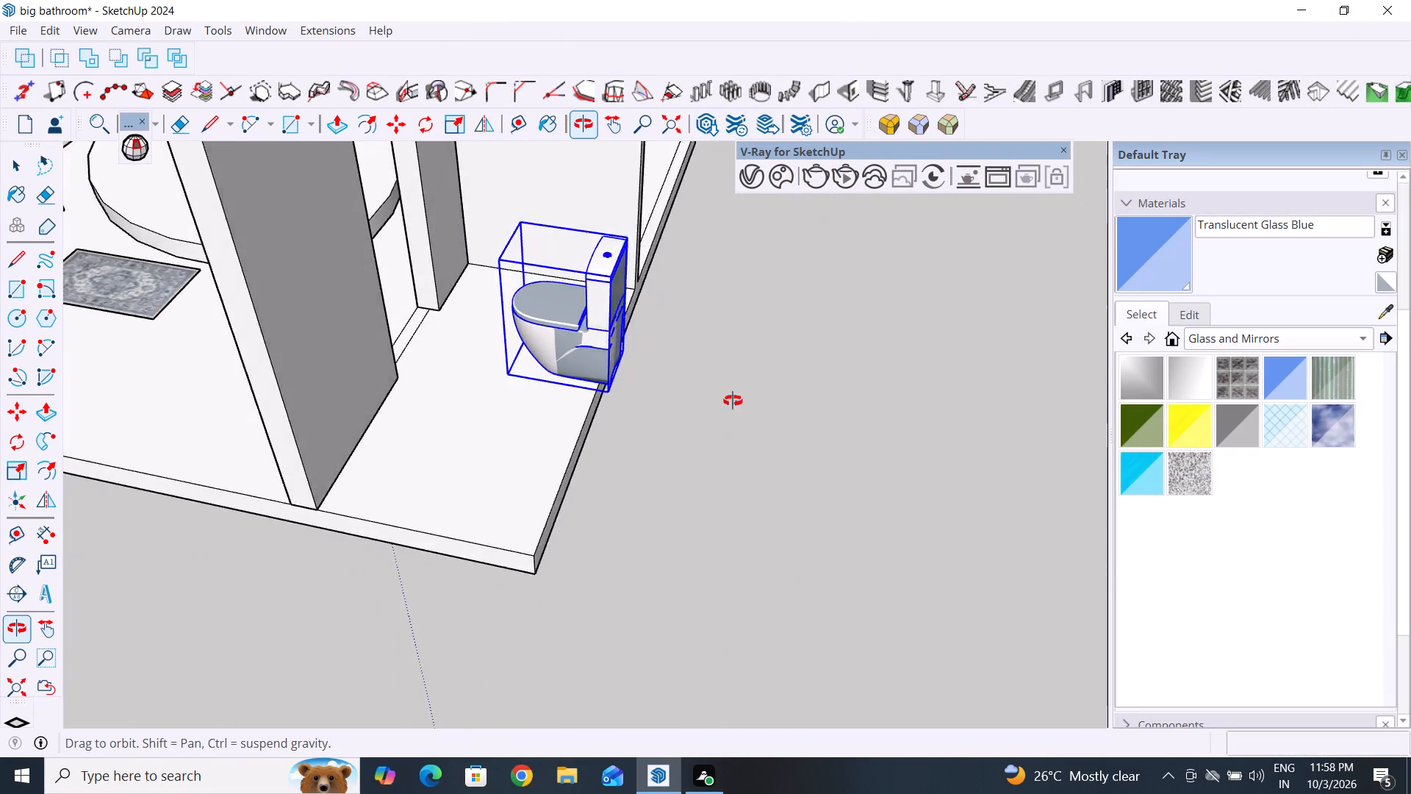
pyautogui.moveTo(733, 401); pyautogui.dragTo(1092, 324, button='middle')
pyautogui.moveTo(565, 406); pyautogui.dragTo(800, 371, button='middle')
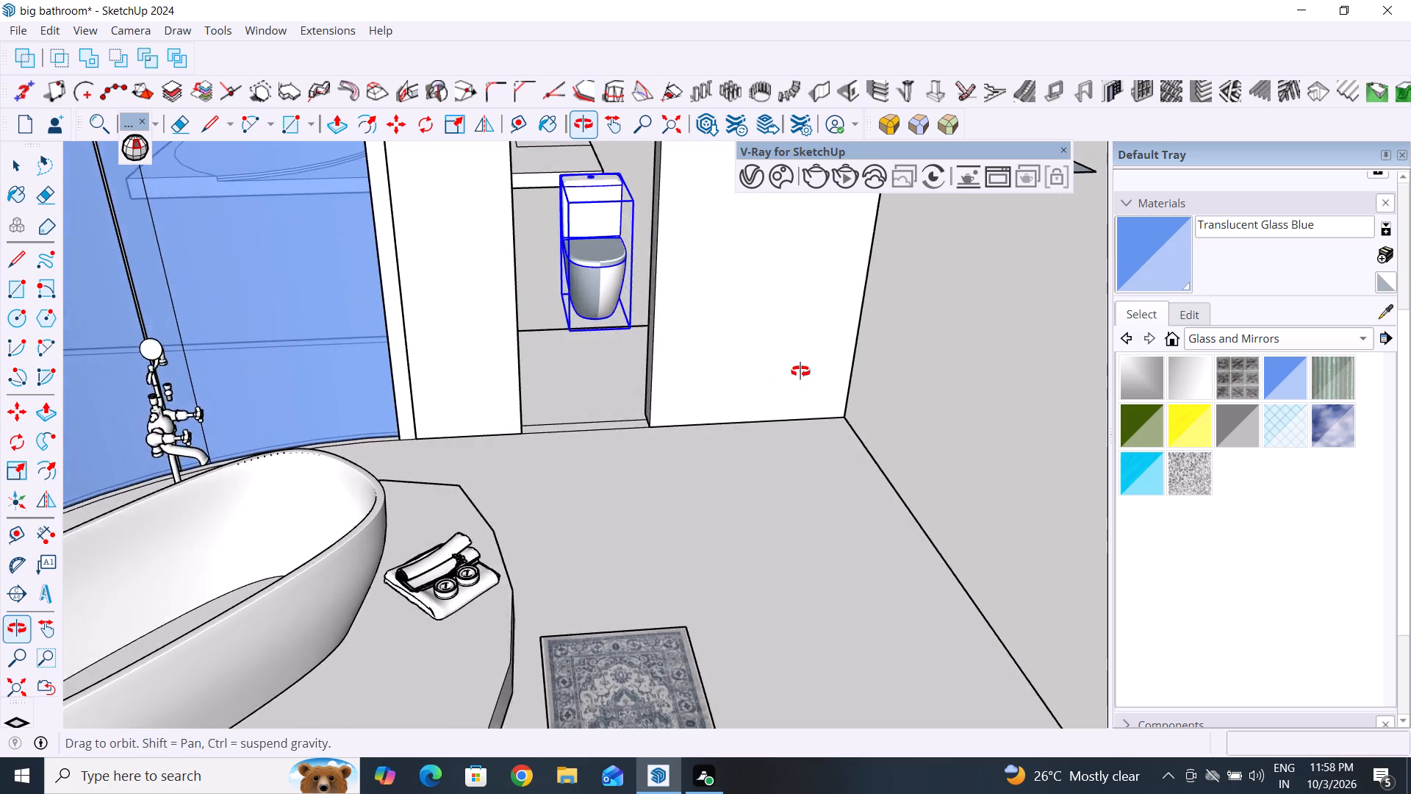
pyautogui.moveTo(800, 371); pyautogui.dragTo(47, 421, button='middle')
pyautogui.scroll(9, 552, 444)
pyautogui.scroll(-2, 770, 357)
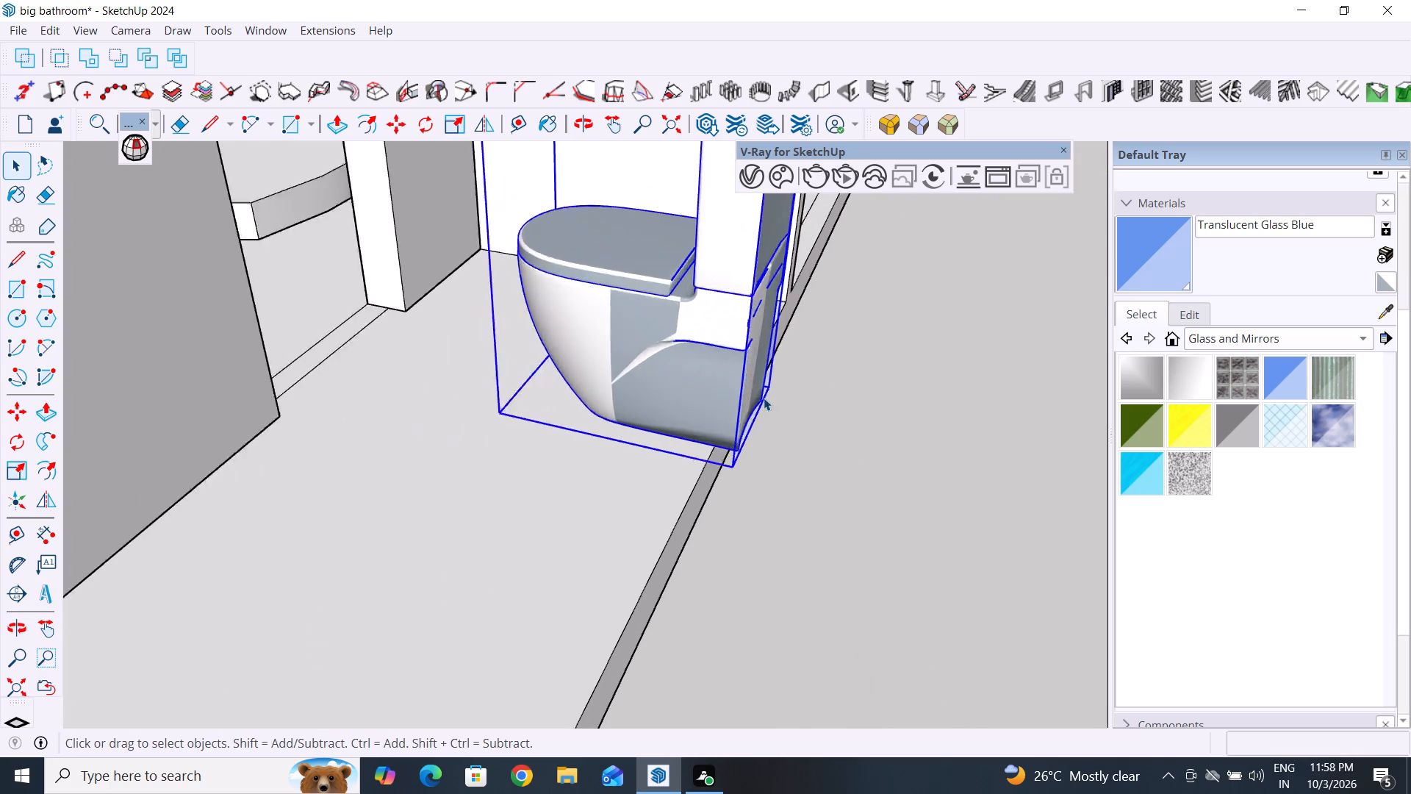
pyautogui.scroll(-8, 764, 398)
pyautogui.scroll(2, 777, 262)
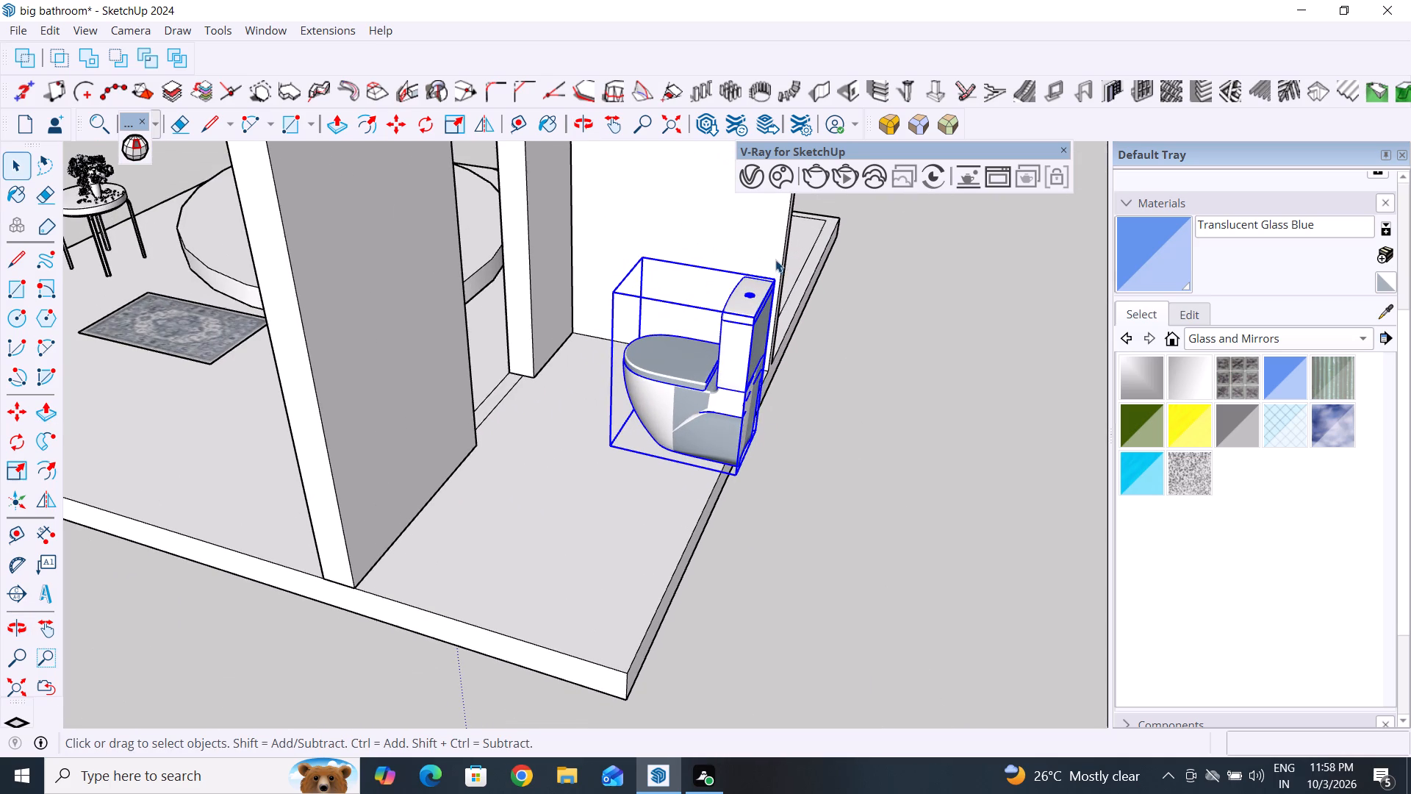
# Move the toilet about 1.8" inward from the floor slab's rear edge toward the arched wall, and clear the selection.
pyautogui.press('m')
pyautogui.scroll(5, 764, 443)
pyautogui.moveTo(788, 445); pyautogui.dragTo(679, 375, button='middle')
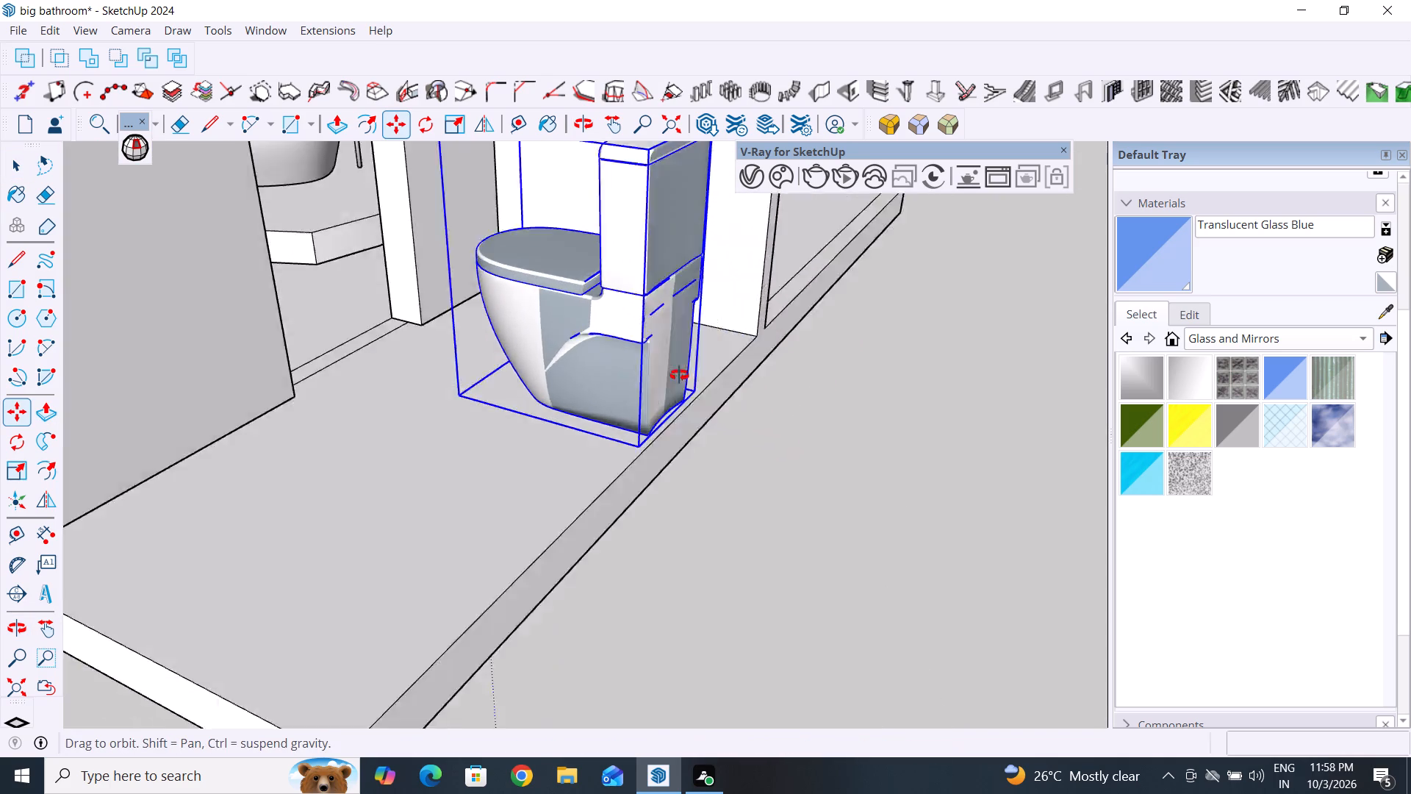
pyautogui.moveTo(679, 375); pyautogui.dragTo(614, 334, button='middle')
pyautogui.scroll(4, 526, 318)
pyautogui.moveTo(506, 322); pyautogui.dragTo(551, 316, button='middle')
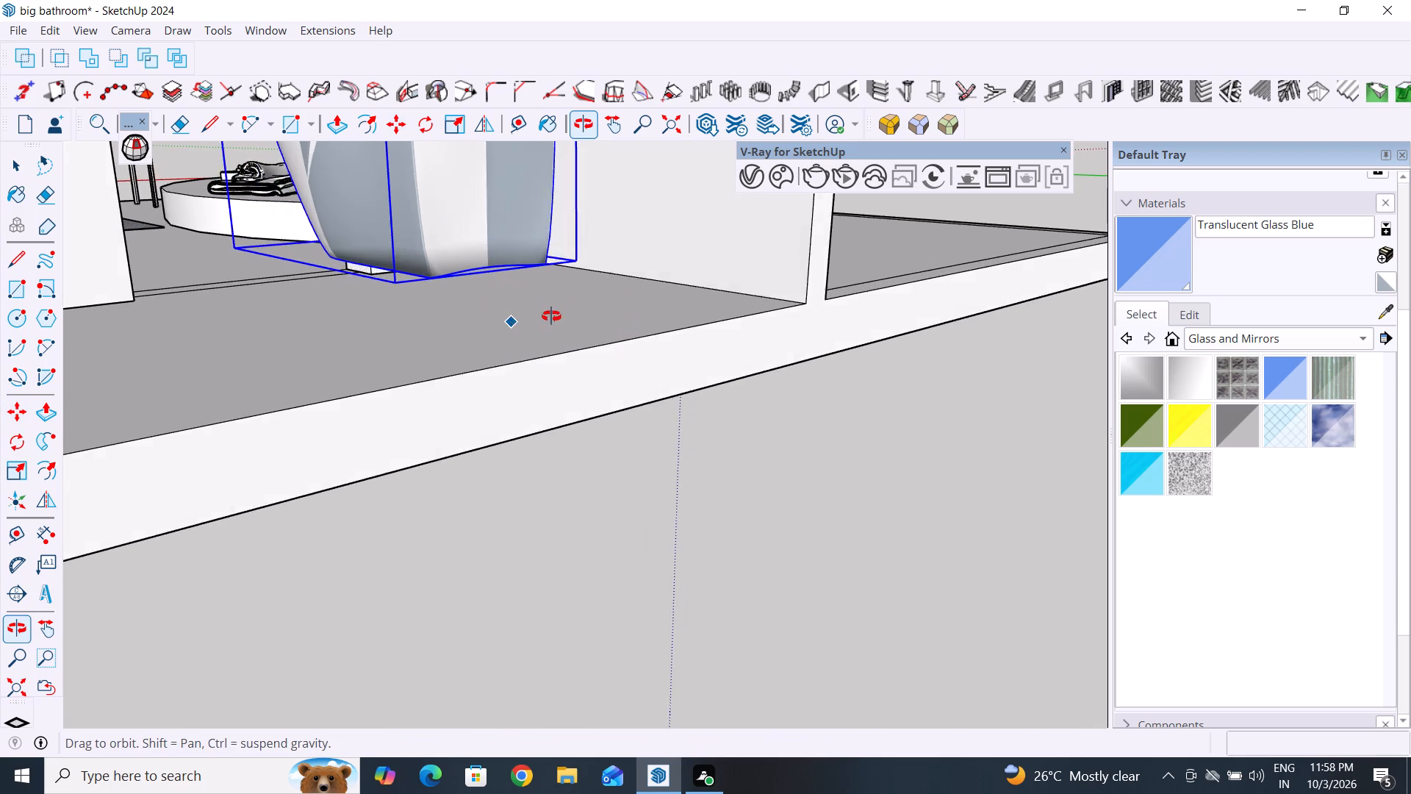
pyautogui.moveTo(551, 316); pyautogui.dragTo(639, 354, button='middle')
pyautogui.scroll(-3, 631, 366)
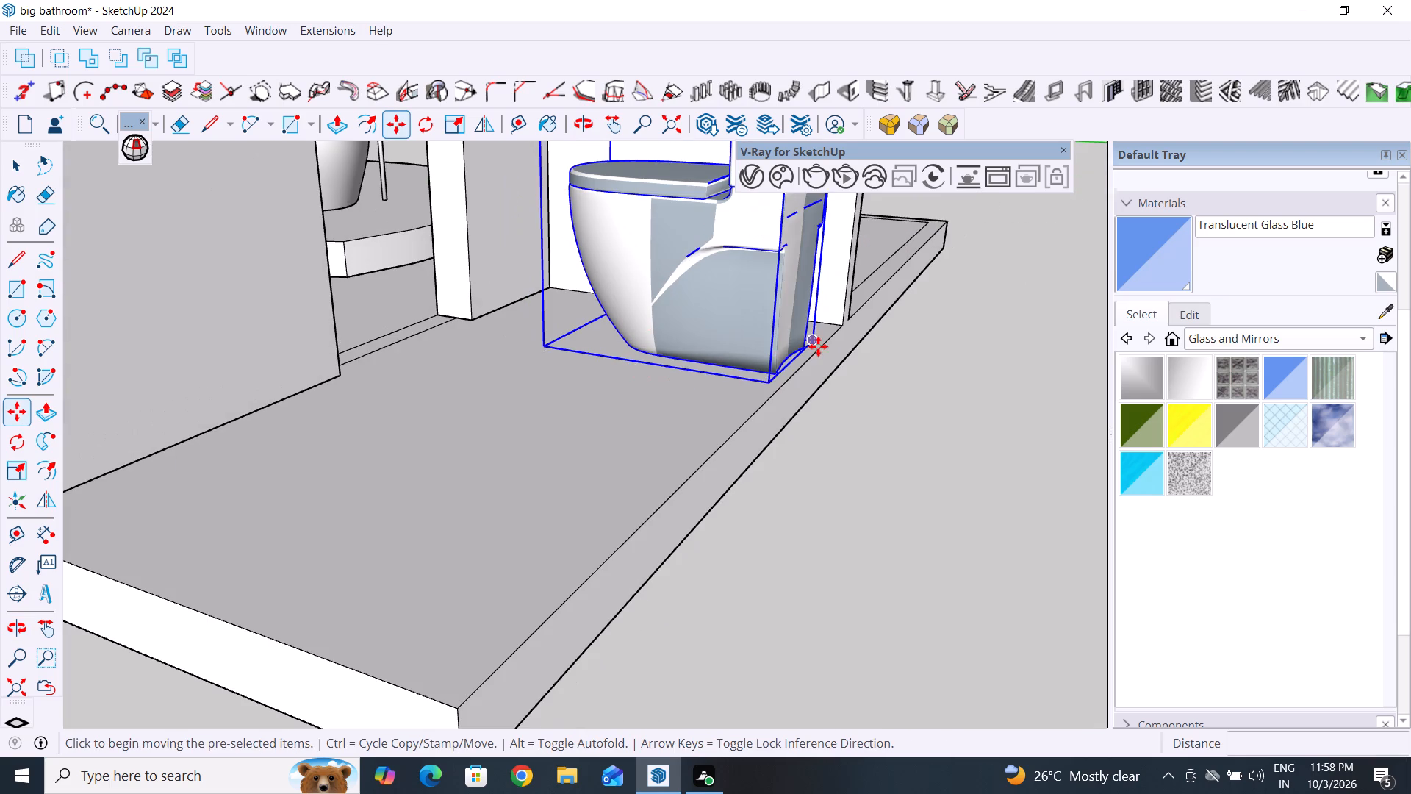
pyautogui.scroll(2, 875, 348)
pyautogui.moveTo(881, 398); pyautogui.dragTo(794, 450, button='middle')
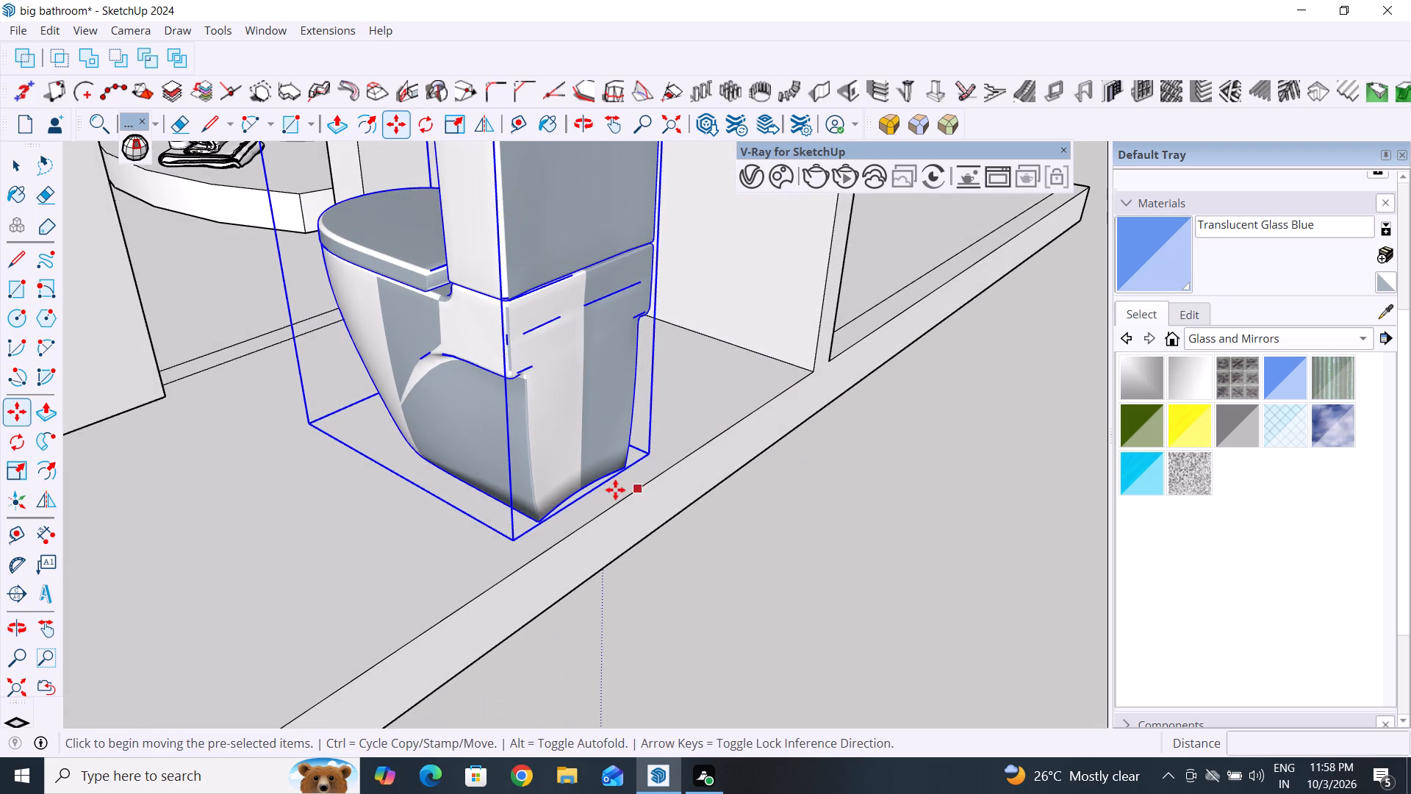
pyautogui.click(589, 492)
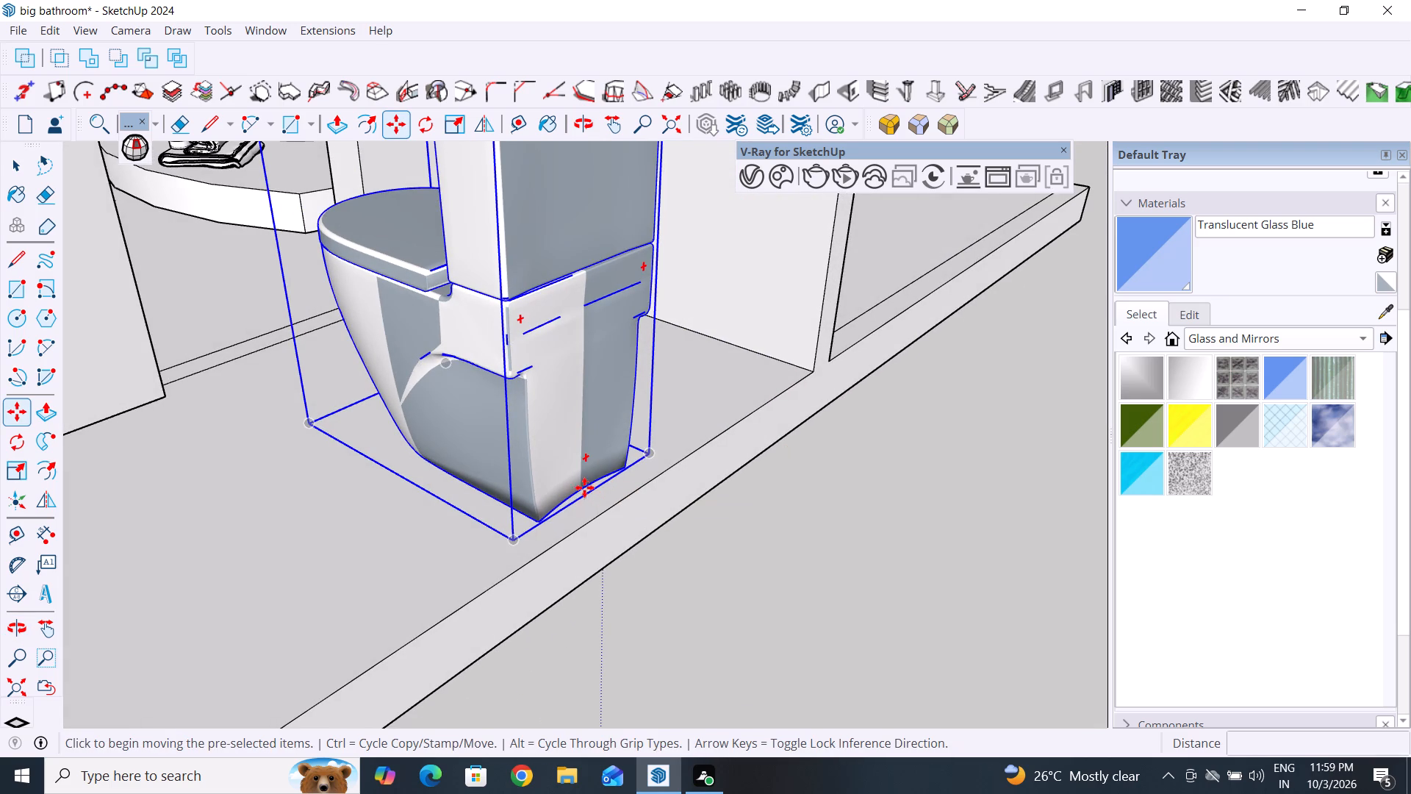
pyautogui.click(571, 472)
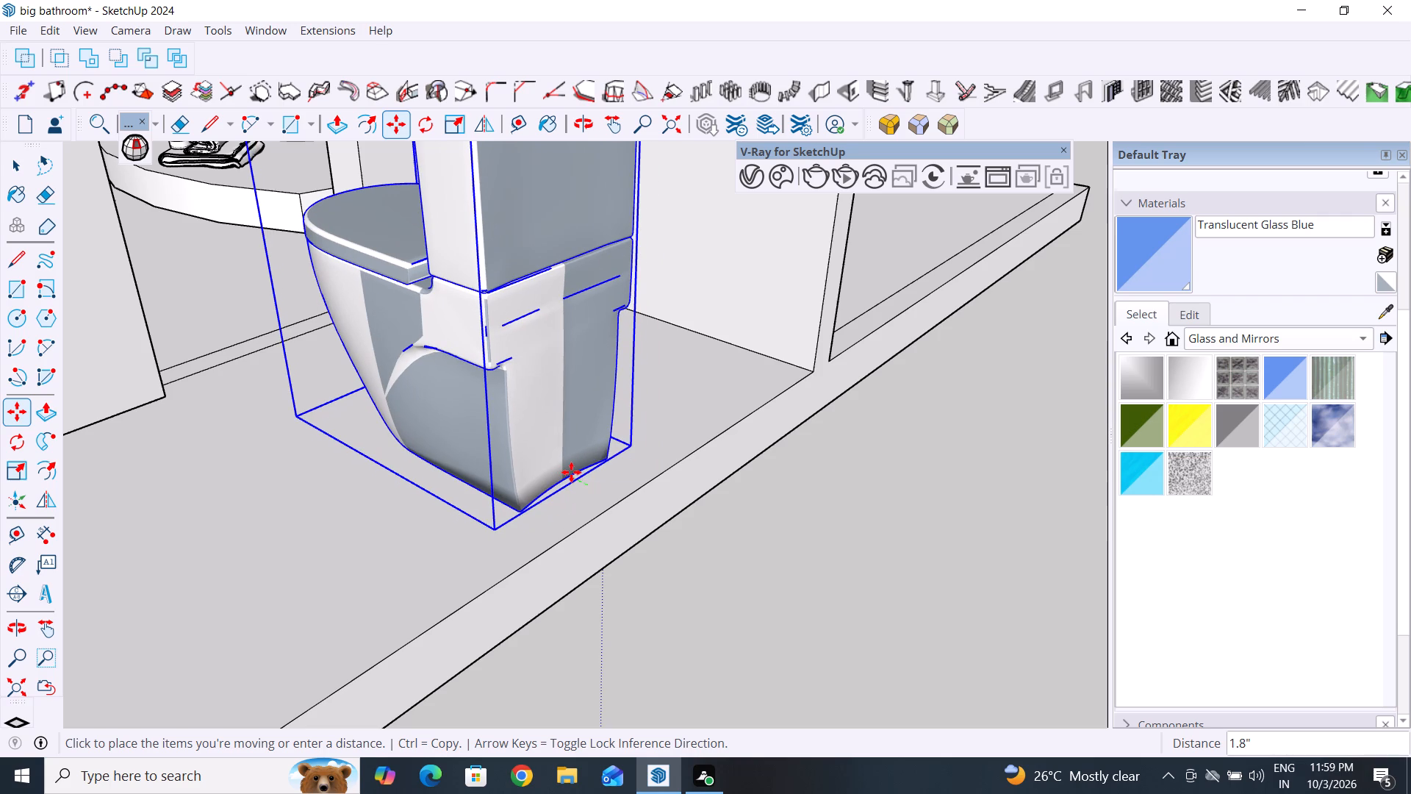
pyautogui.click(14, 167)
pyautogui.scroll(-11, 508, 369)
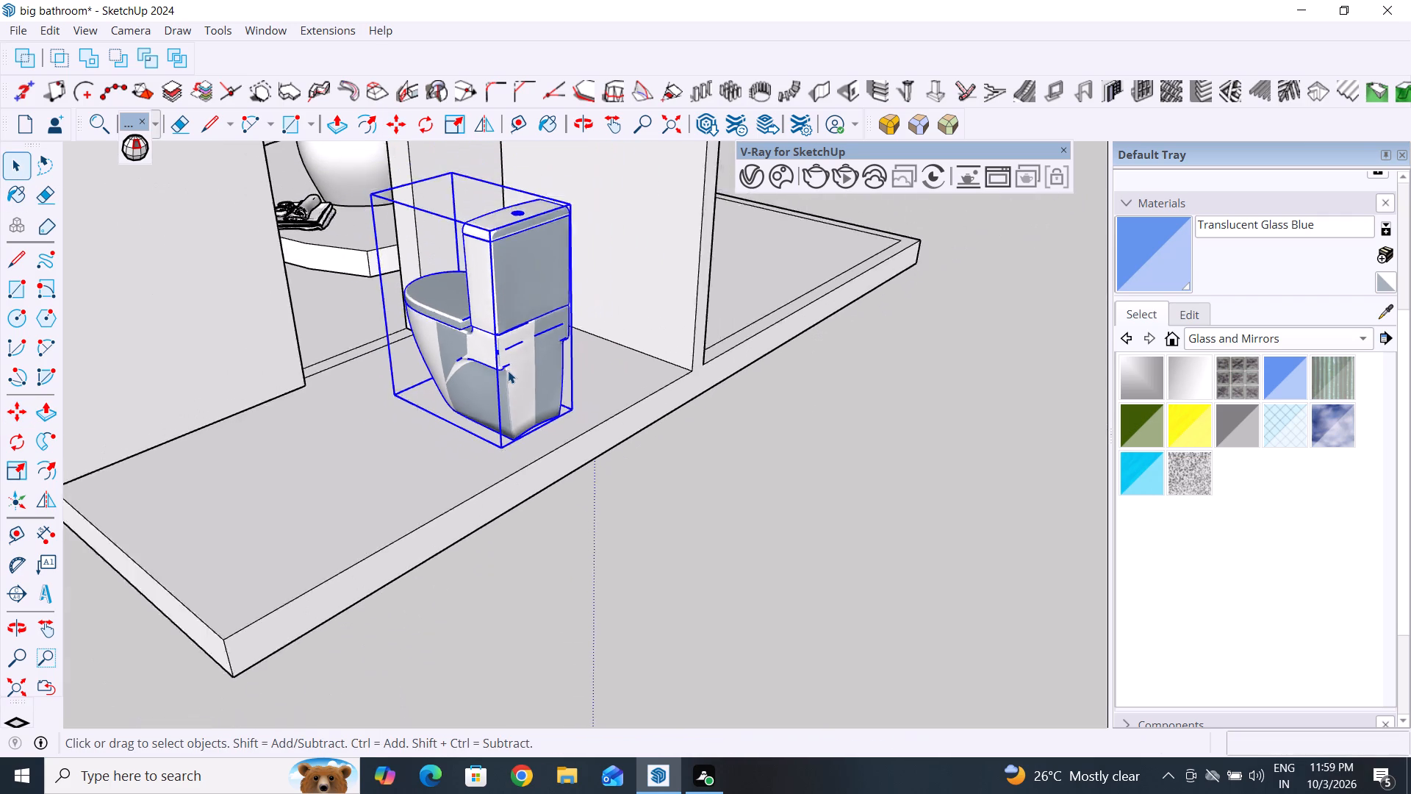
pyautogui.click(600, 516)
# Shift the toilet about 3.3" farther inward from the slab's rear edge toward the arched wall.
pyautogui.moveTo(601, 557); pyautogui.dragTo(864, 547, button='middle')
pyautogui.scroll(-4, 673, 578)
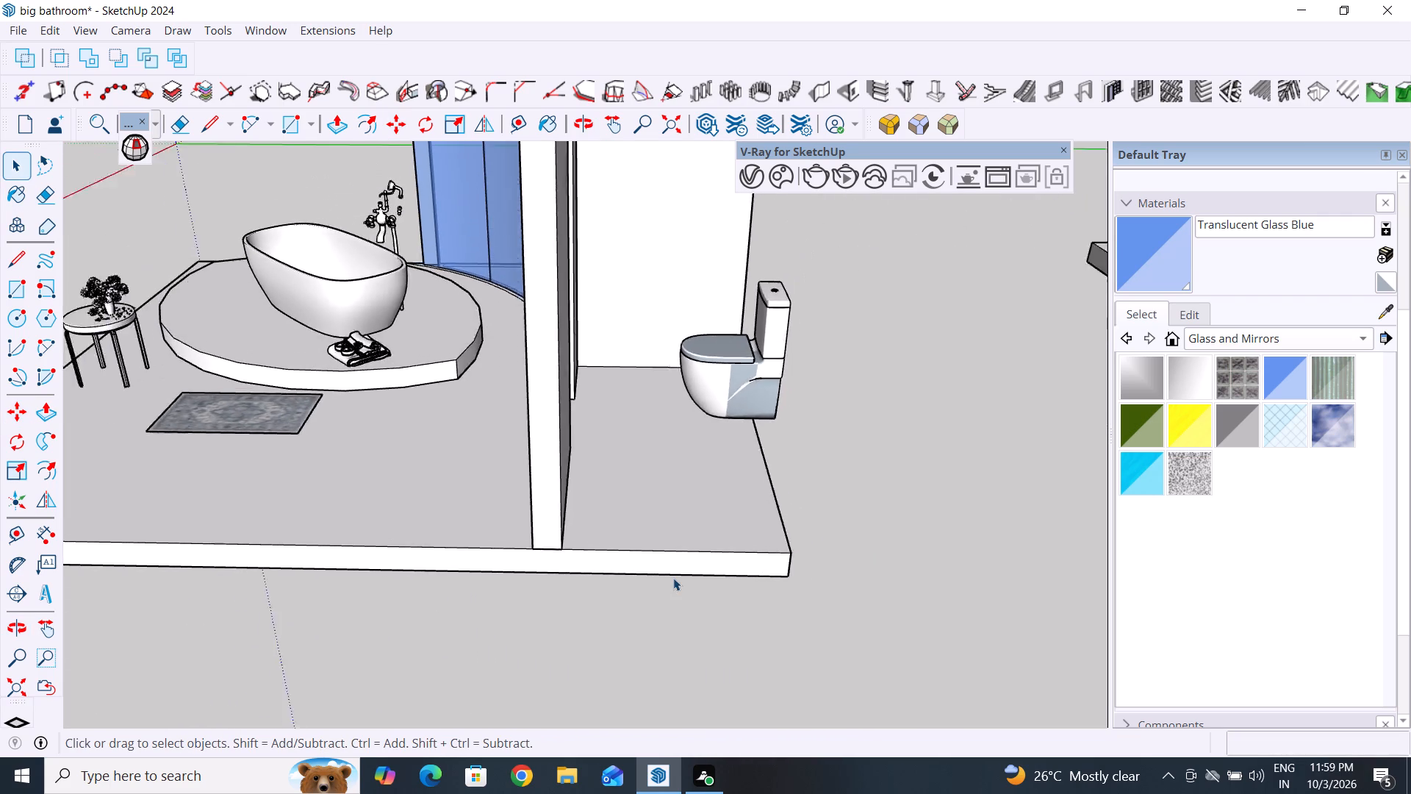
pyautogui.scroll(-1, 673, 578)
pyautogui.scroll(4, 725, 397)
pyautogui.moveTo(894, 475); pyautogui.dragTo(617, 511, button='middle')
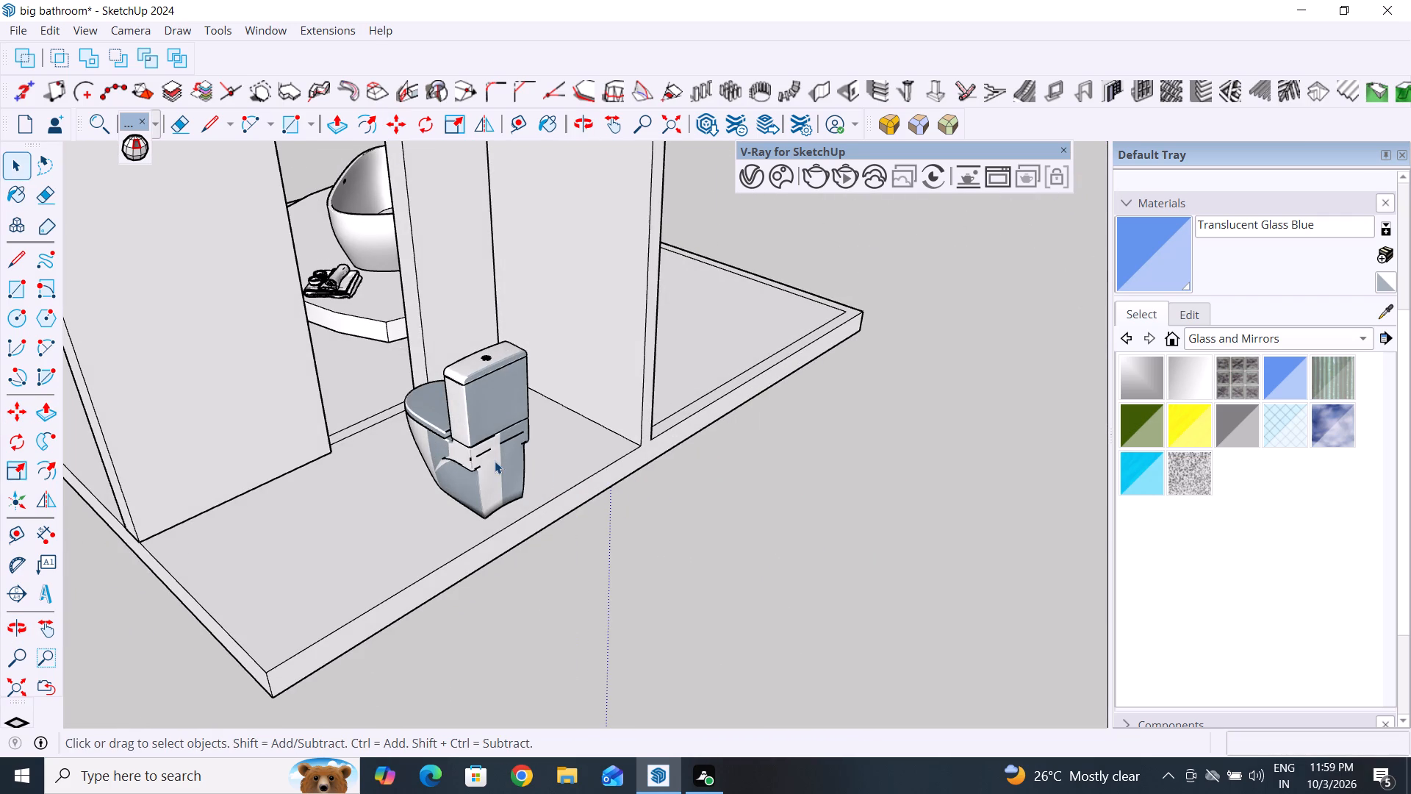
pyautogui.click(498, 459)
pyautogui.press('m')
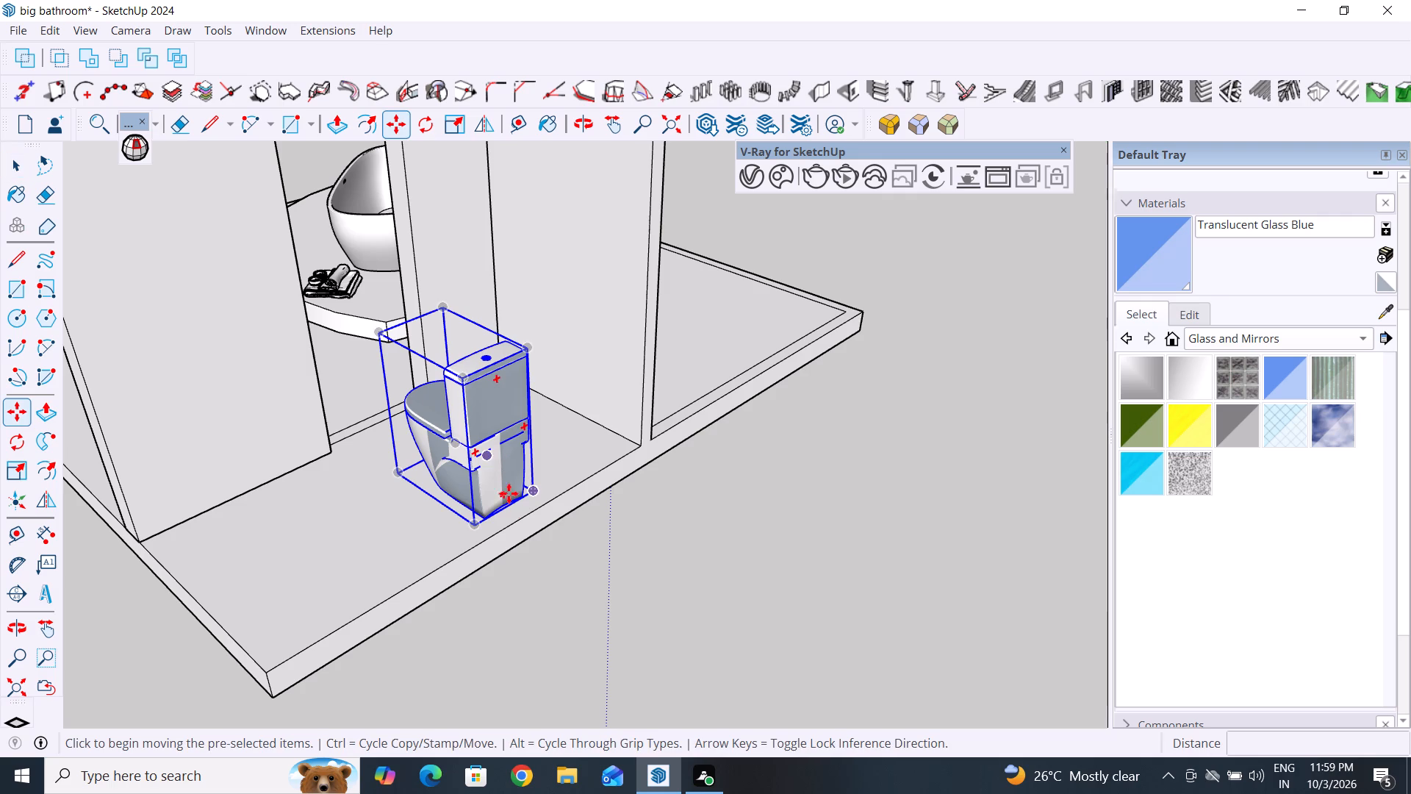
pyautogui.scroll(9, 519, 508)
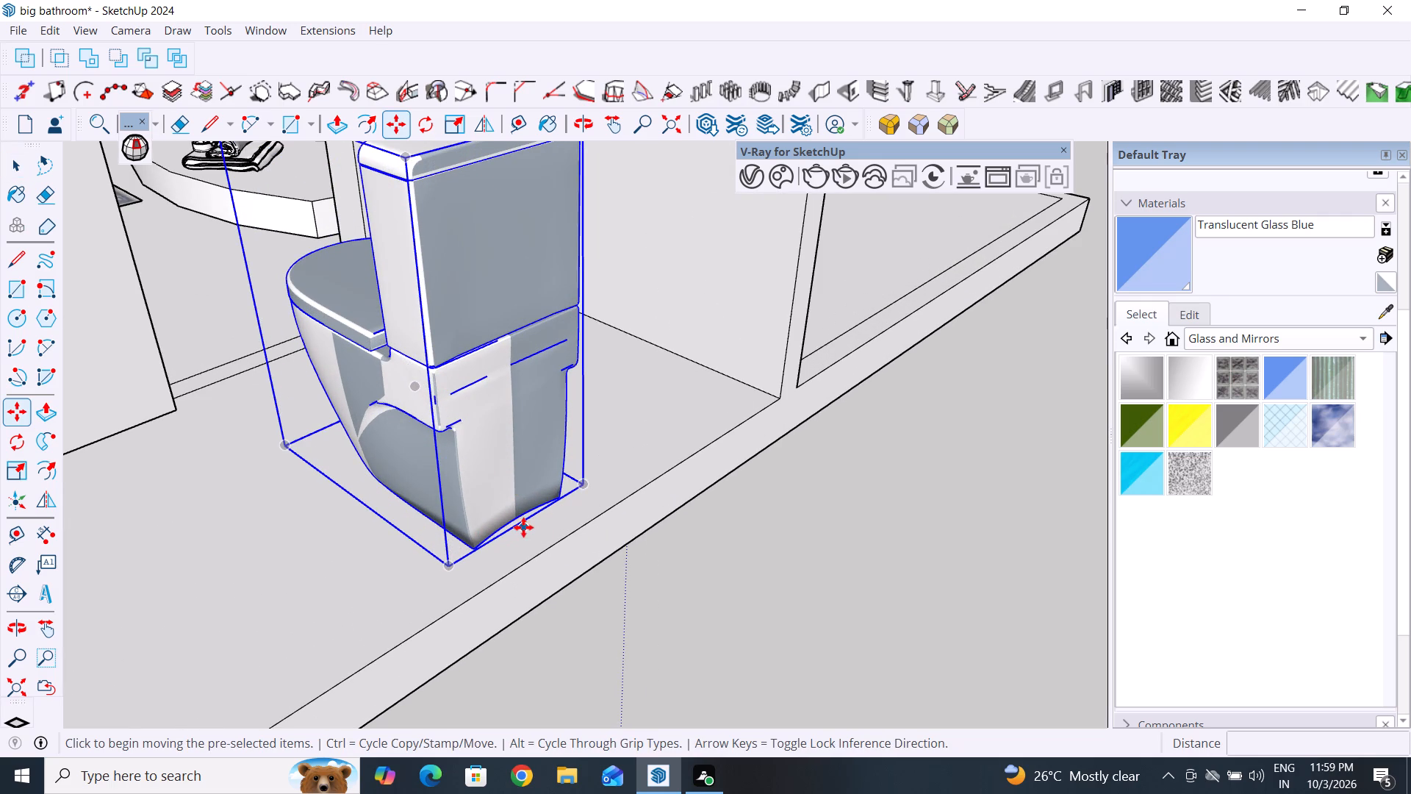
pyautogui.click(523, 524)
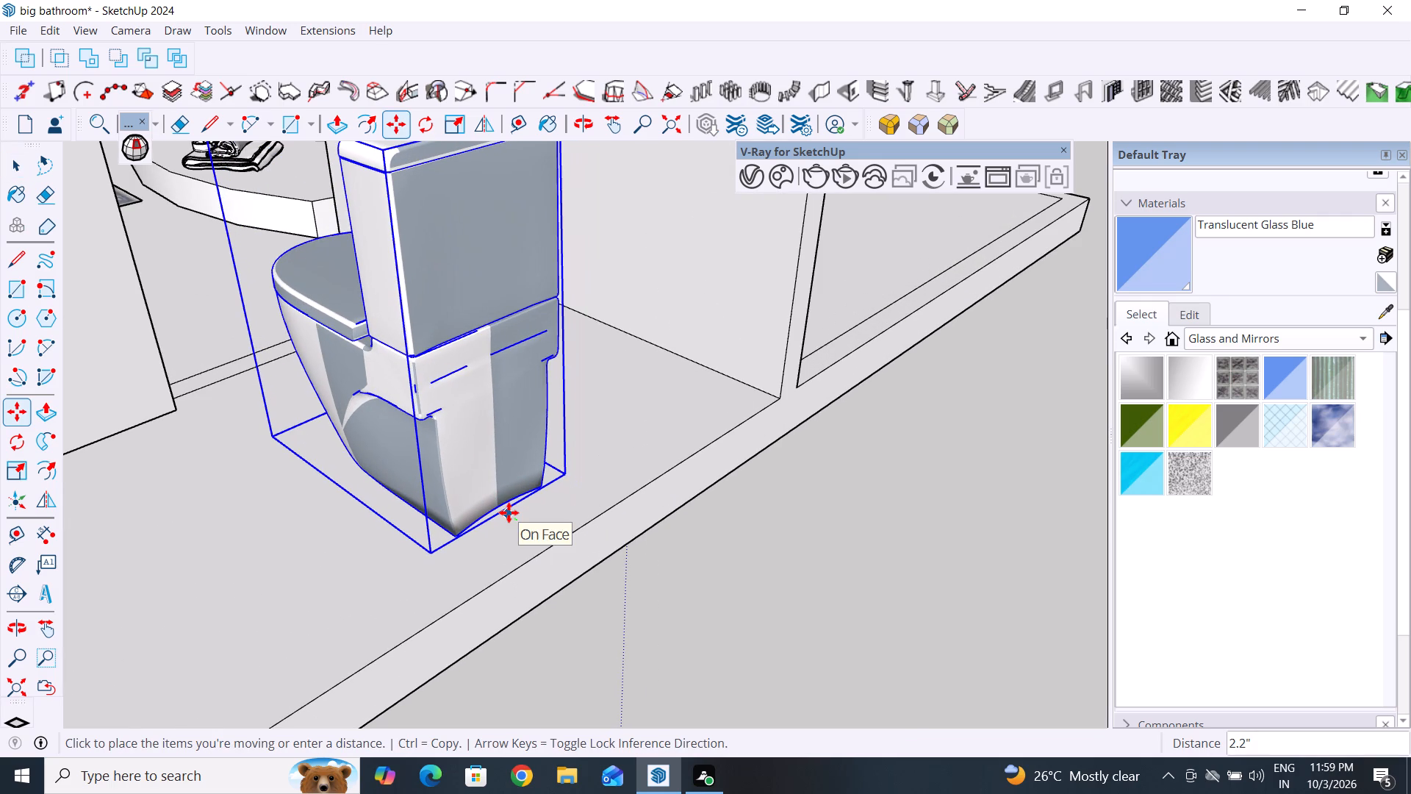
pyautogui.click(502, 507)
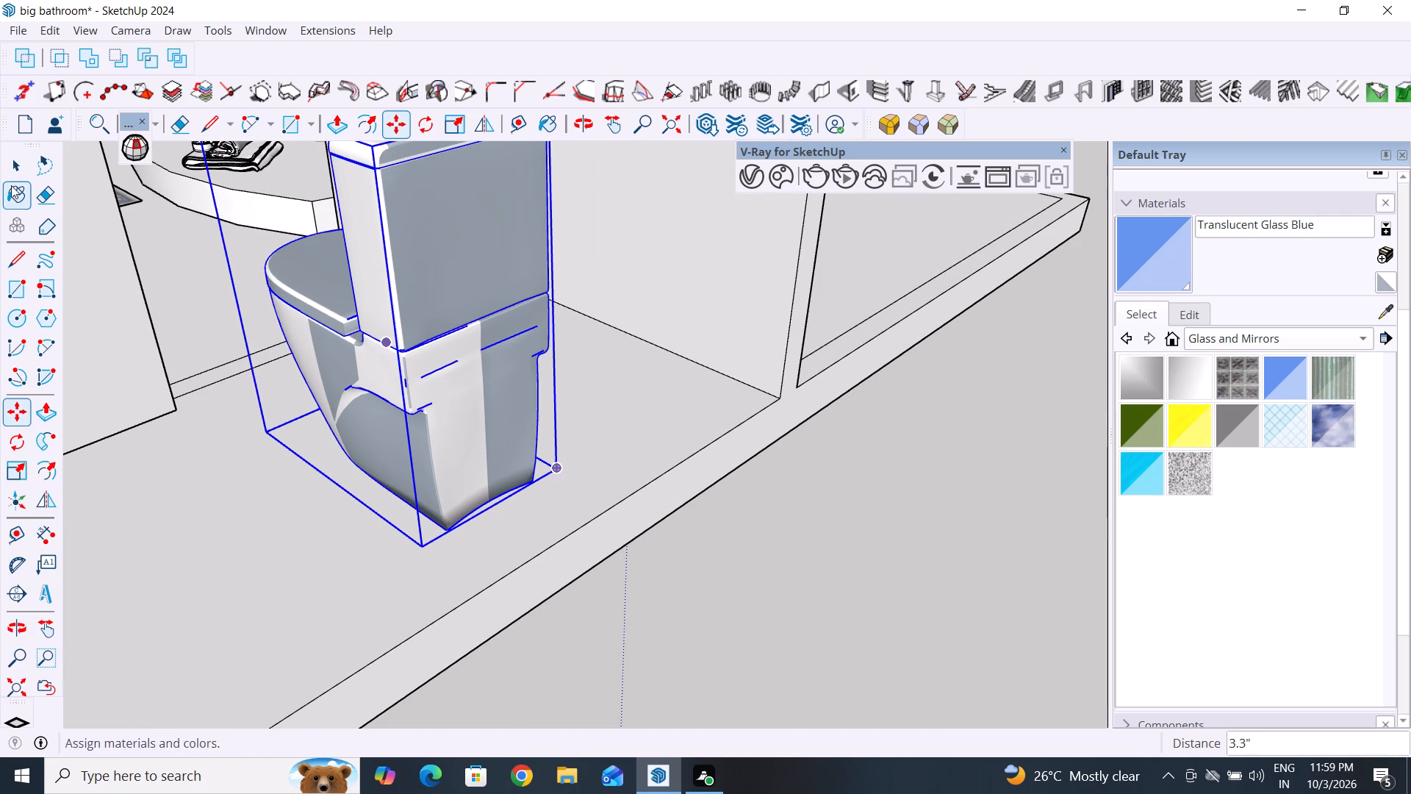
pyautogui.click(11, 172)
# Examine the toilet's placement within the whole bathroom and the remaining spare layout pieces, clearing the selection.
pyautogui.scroll(-18, 716, 535)
pyautogui.moveTo(706, 582); pyautogui.dragTo(768, 591, button='middle')
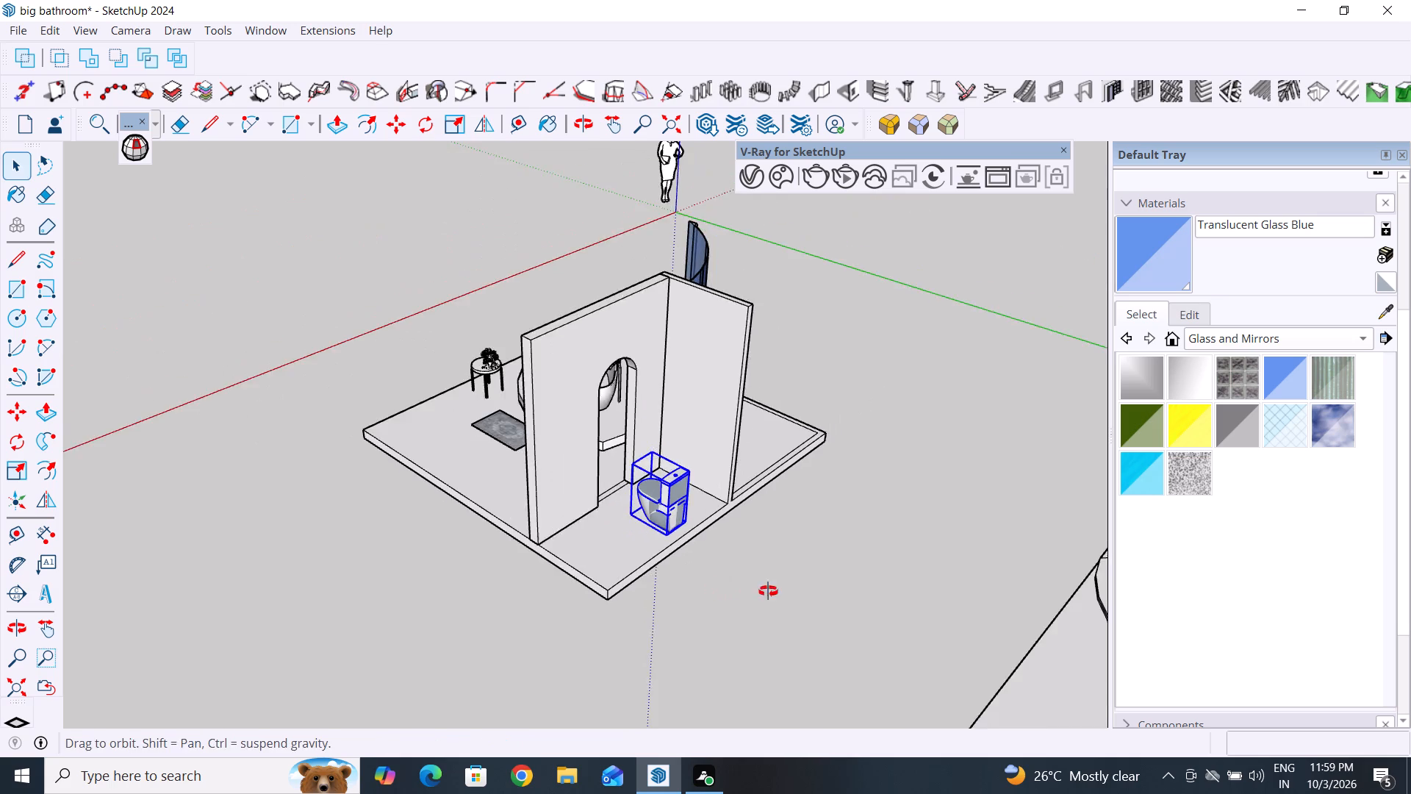
pyautogui.moveTo(768, 591); pyautogui.dragTo(974, 543, button='middle')
pyautogui.scroll(4, 833, 490)
pyautogui.moveTo(795, 484); pyautogui.dragTo(769, 440, button='middle')
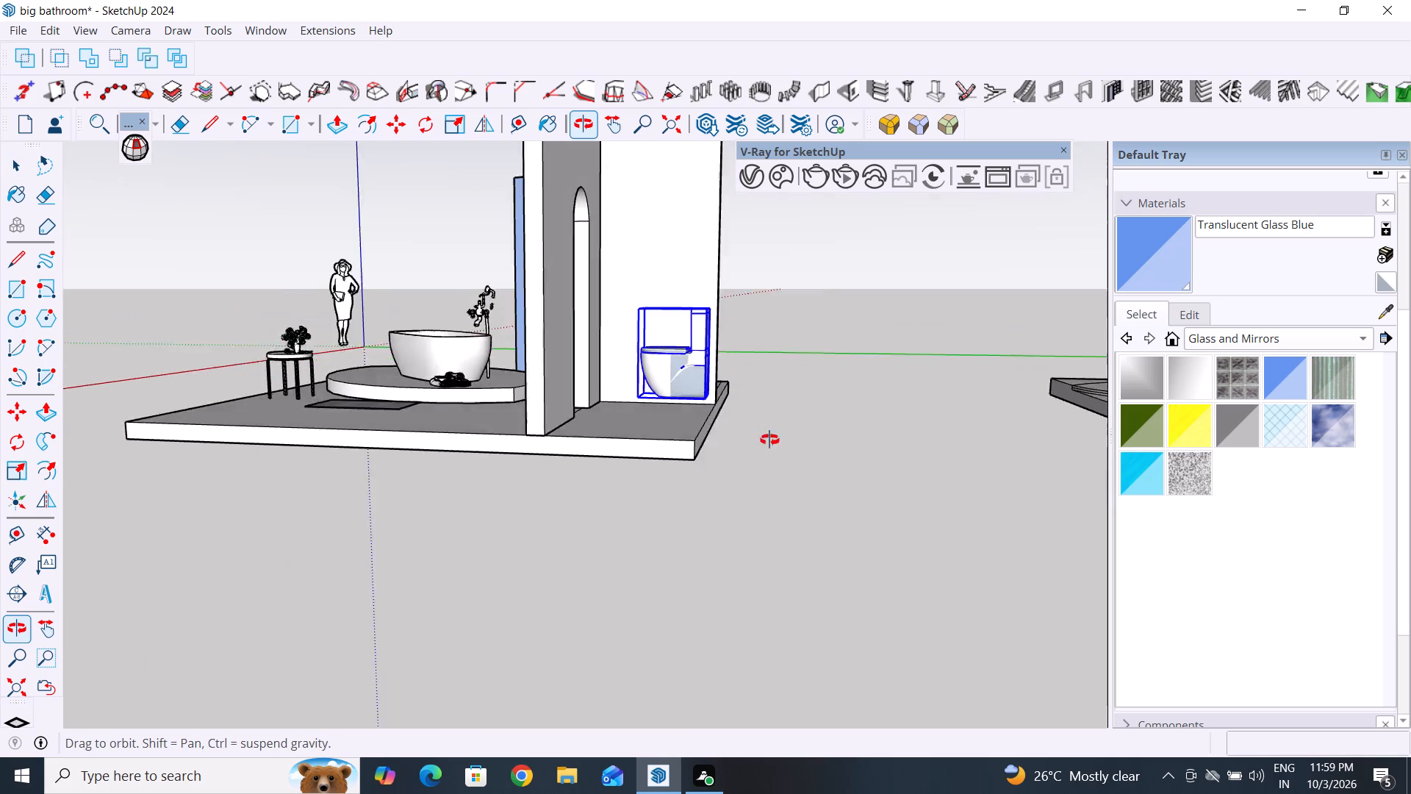
pyautogui.moveTo(769, 440); pyautogui.dragTo(737, 582, button='middle')
pyautogui.scroll(1, 737, 582)
pyautogui.scroll(-13, 765, 449)
pyautogui.moveTo(764, 540); pyautogui.dragTo(865, 598, button='middle')
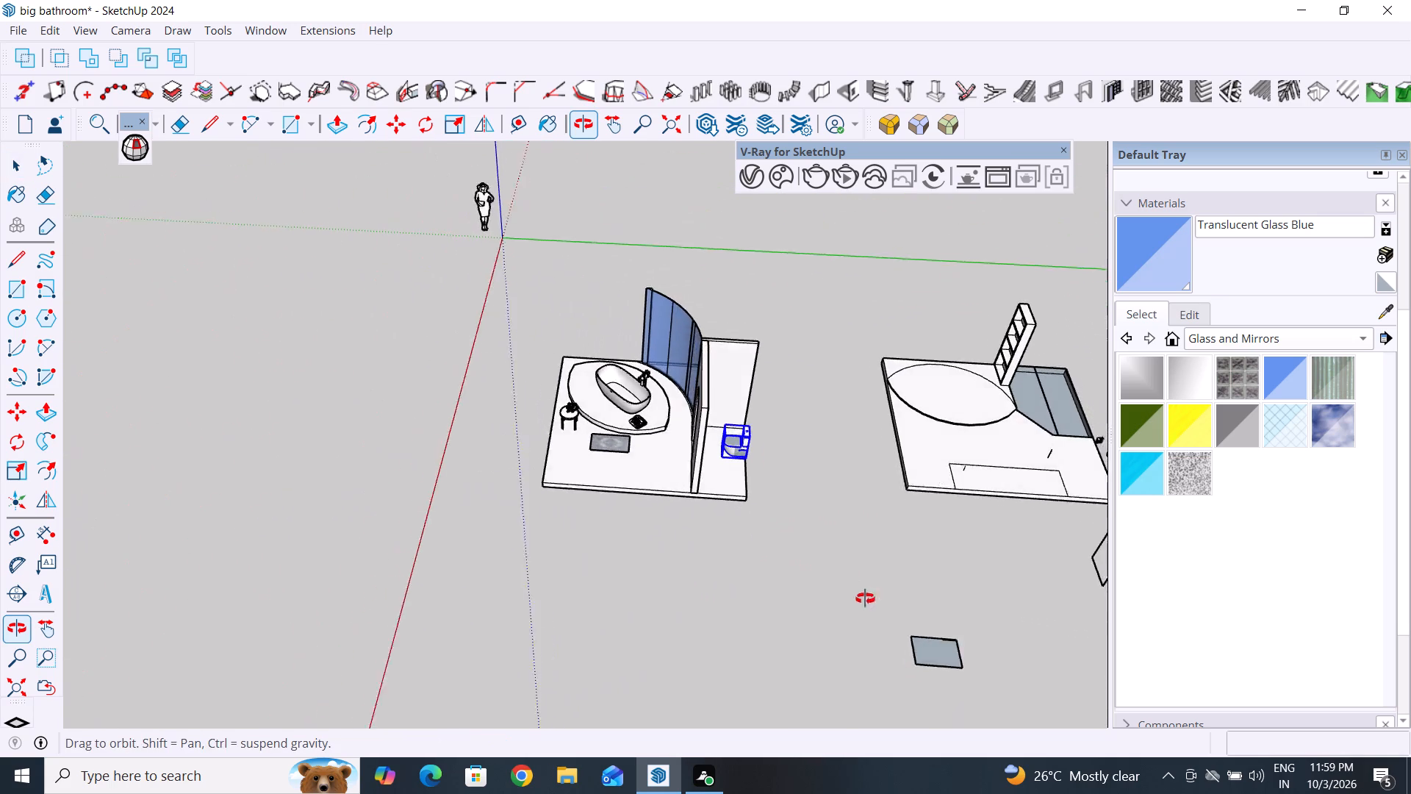
pyautogui.moveTo(865, 598); pyautogui.dragTo(905, 647, button='middle')
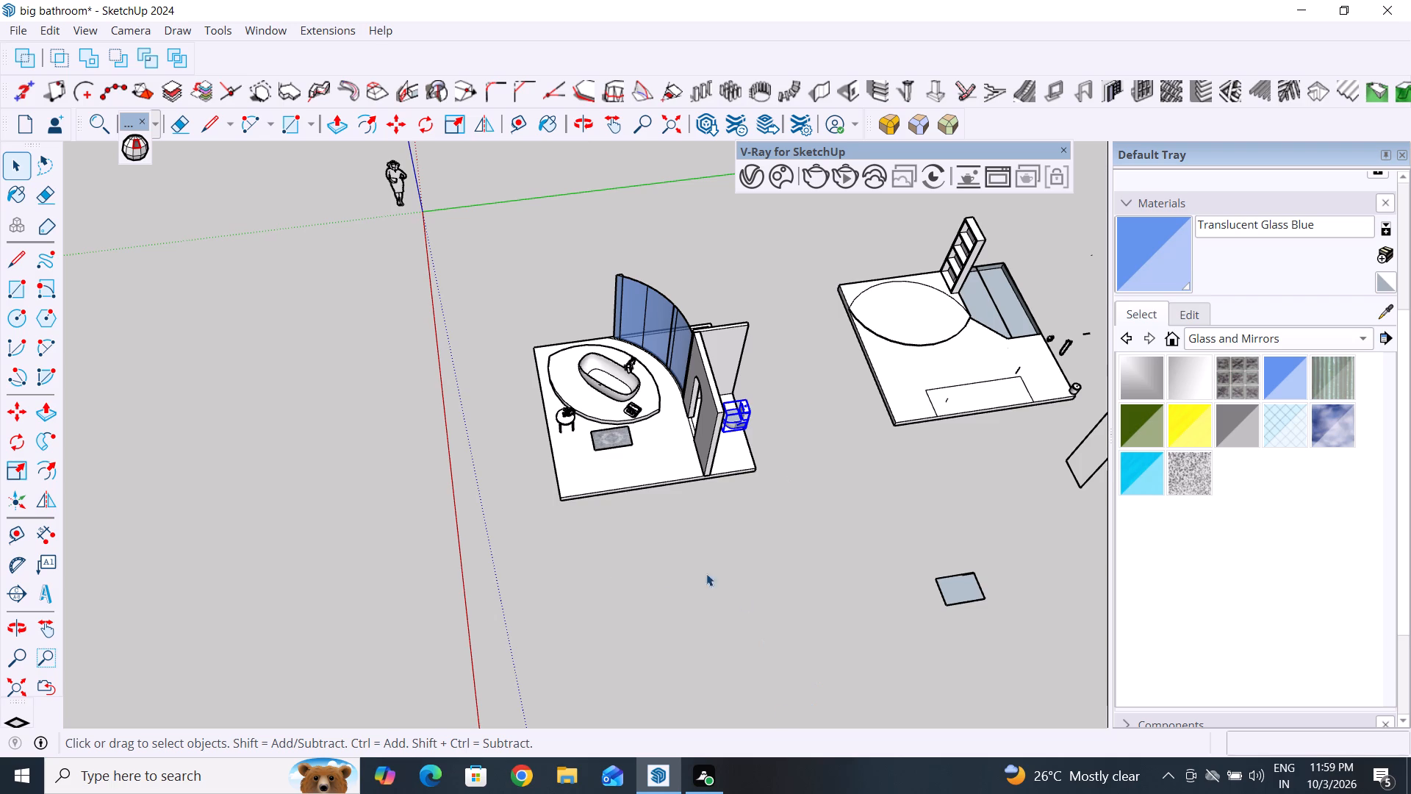
pyautogui.click(409, 357)
pyautogui.scroll(5, 736, 523)
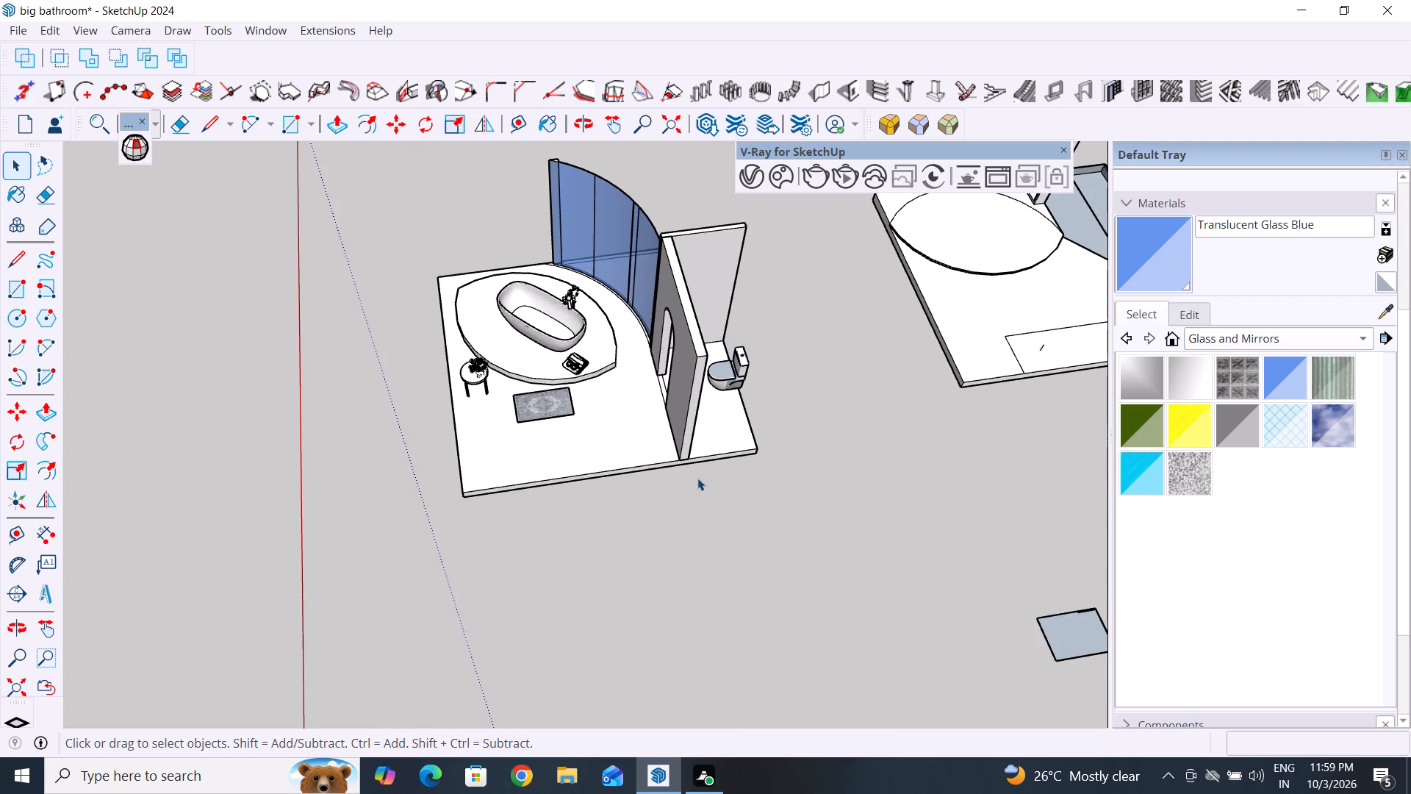
pyautogui.moveTo(700, 481); pyautogui.dragTo(835, 461, button='middle')
pyautogui.scroll(1, 835, 461)
pyautogui.scroll(-12, 579, 457)
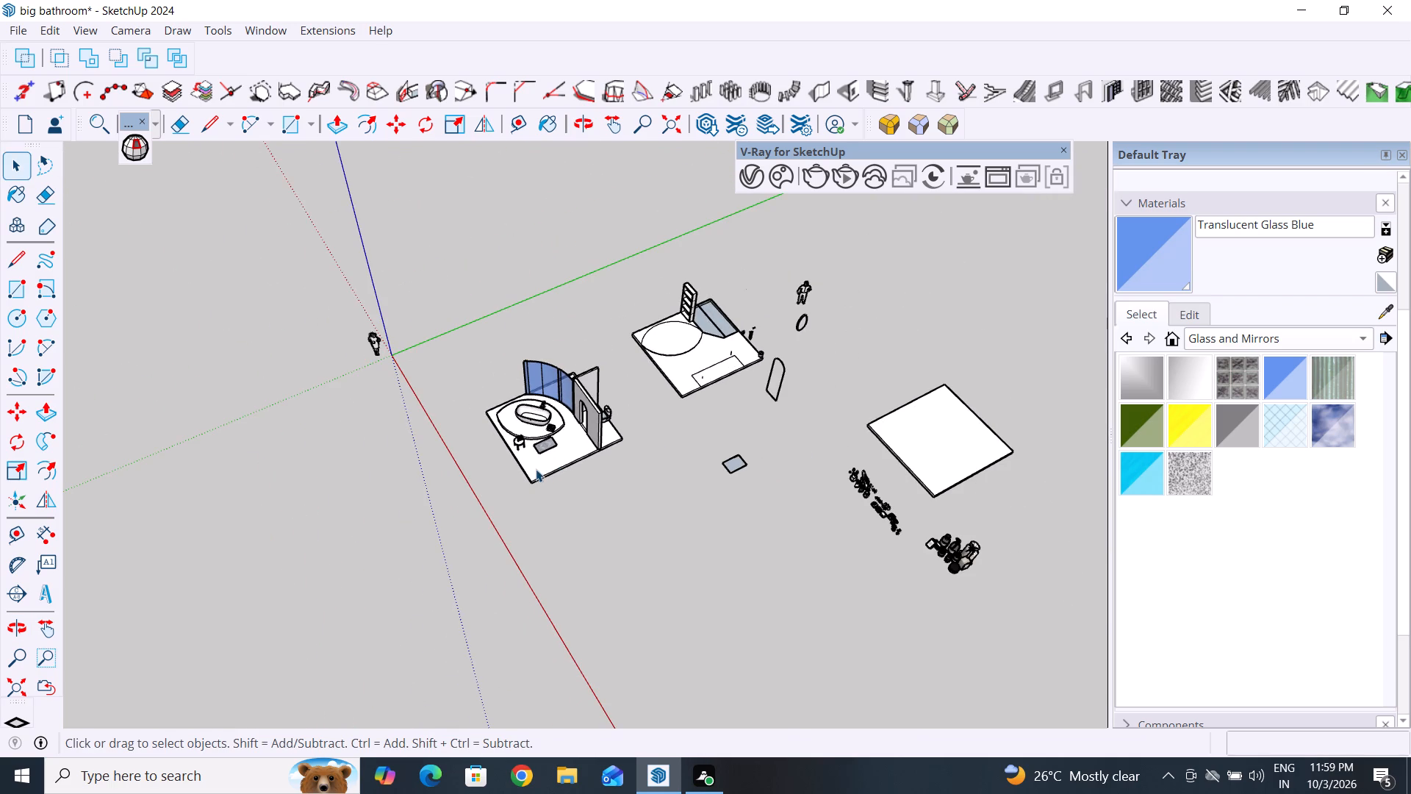
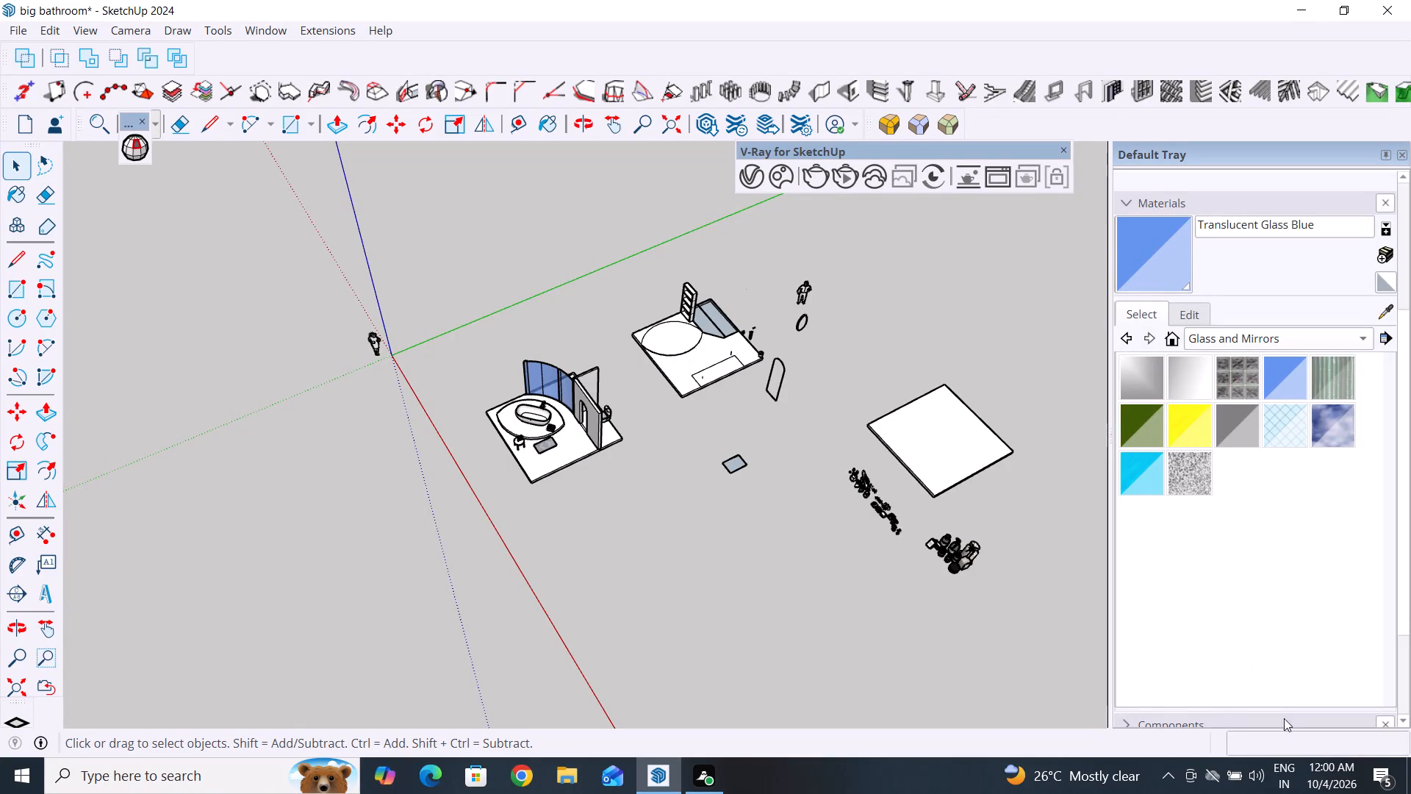
# Examine the furnished bathroom from several sides along with the pieces still left in the spare layout.
pyautogui.scroll(-5, 121, 523)
pyautogui.moveTo(343, 594); pyautogui.dragTo(715, 555, button='middle')
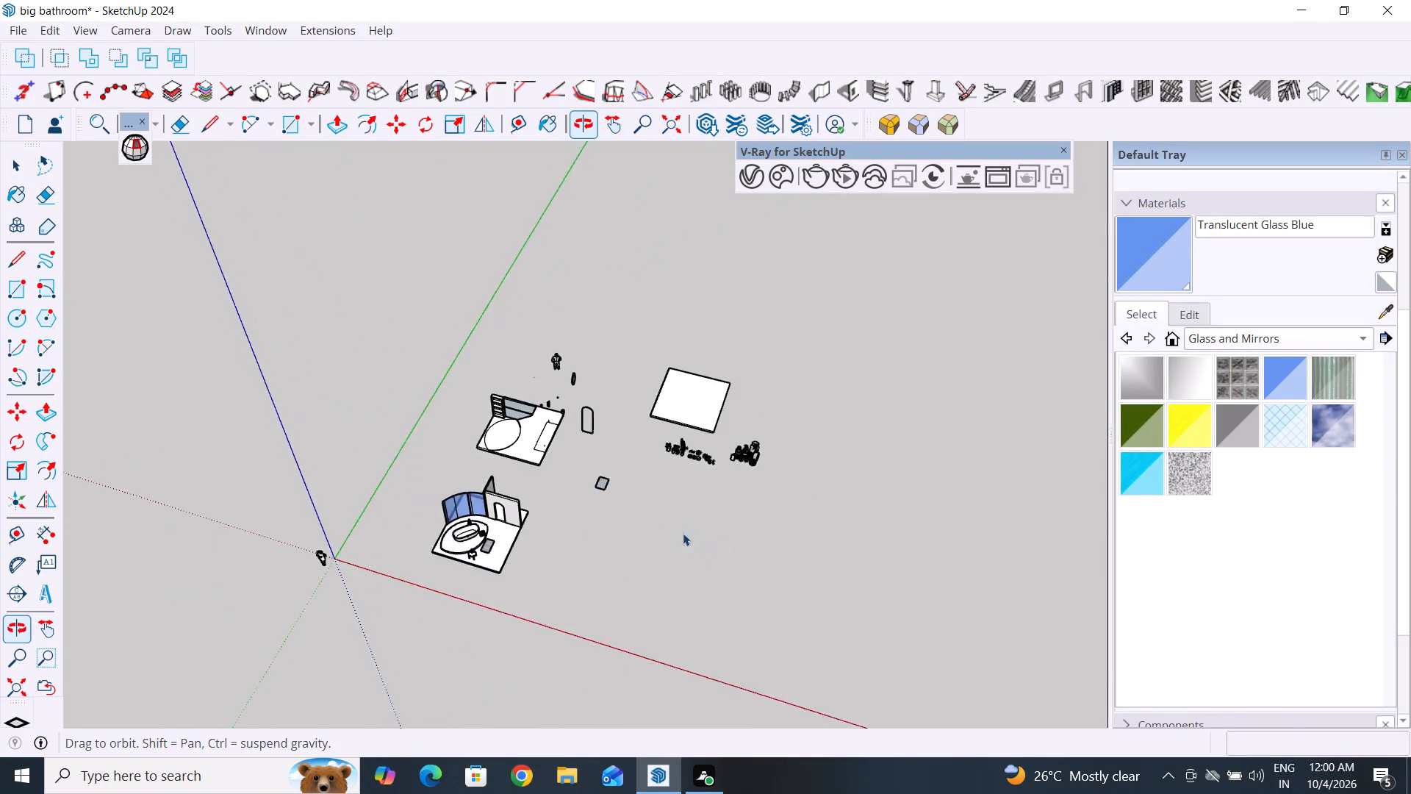
pyautogui.scroll(5, 577, 529)
pyautogui.scroll(5, 542, 635)
pyautogui.moveTo(522, 633); pyautogui.dragTo(593, 529, button='middle')
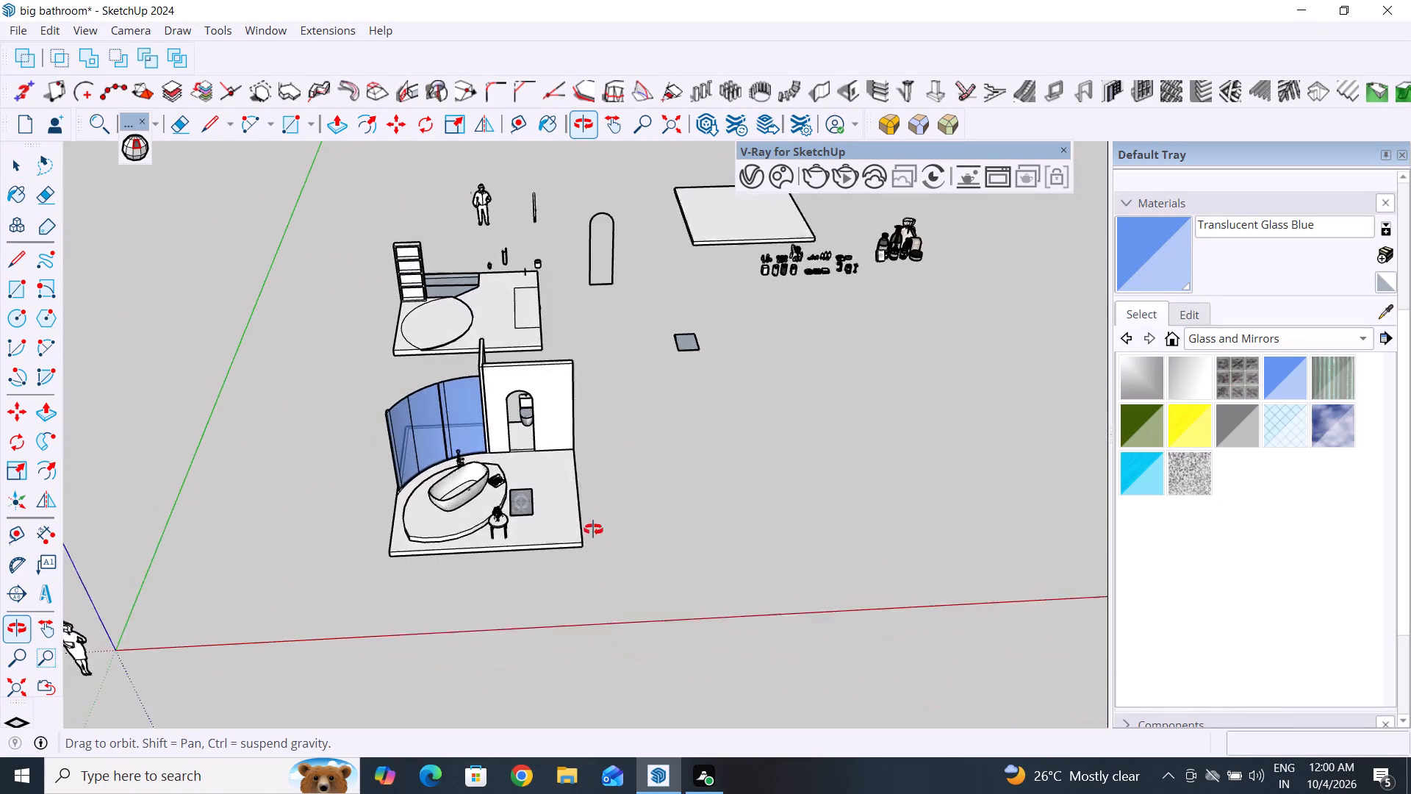
pyautogui.moveTo(593, 529); pyautogui.dragTo(589, 493, button='middle')
pyautogui.scroll(-4, 576, 543)
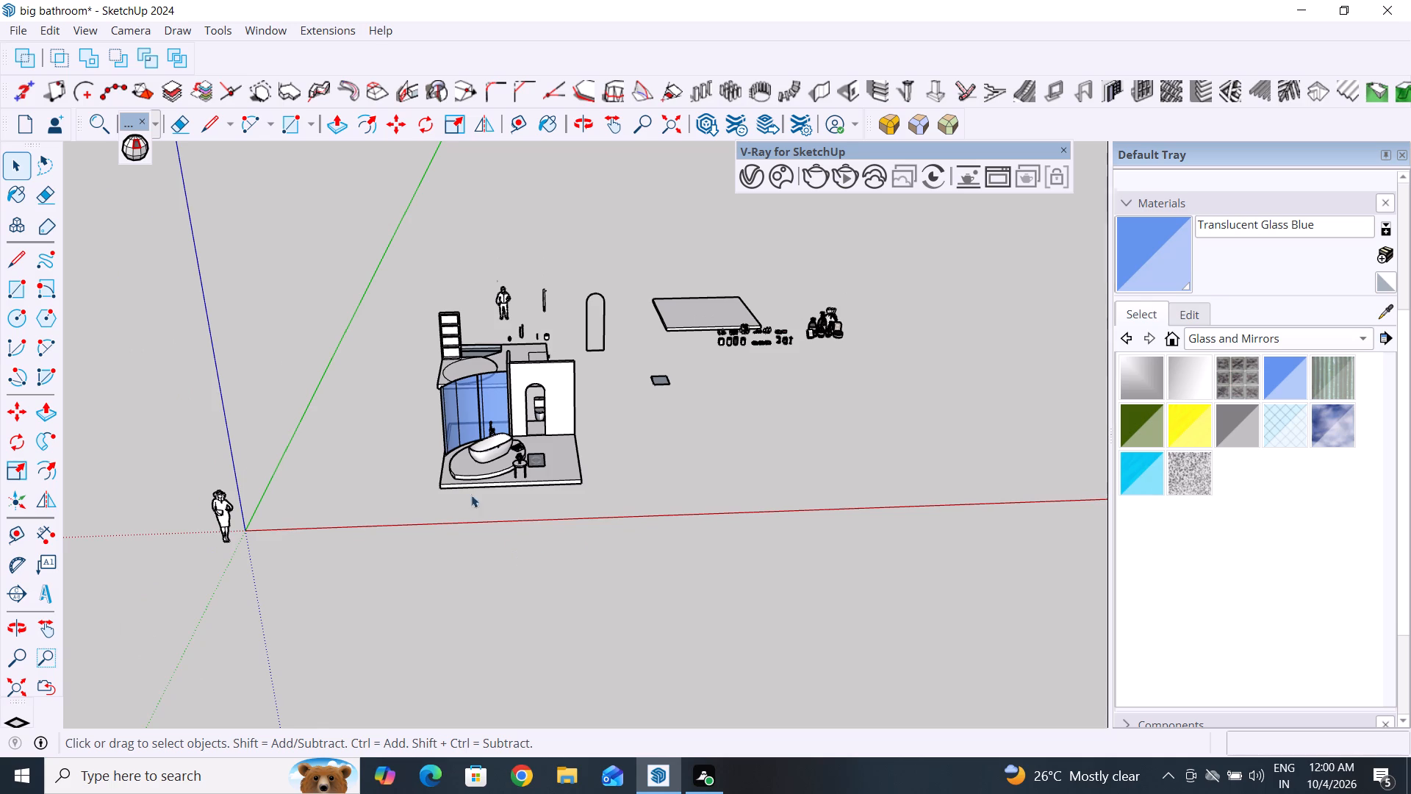
pyautogui.scroll(-2, 478, 541)
pyautogui.scroll(10, 521, 419)
pyautogui.moveTo(501, 532); pyautogui.dragTo(597, 541, button='middle')
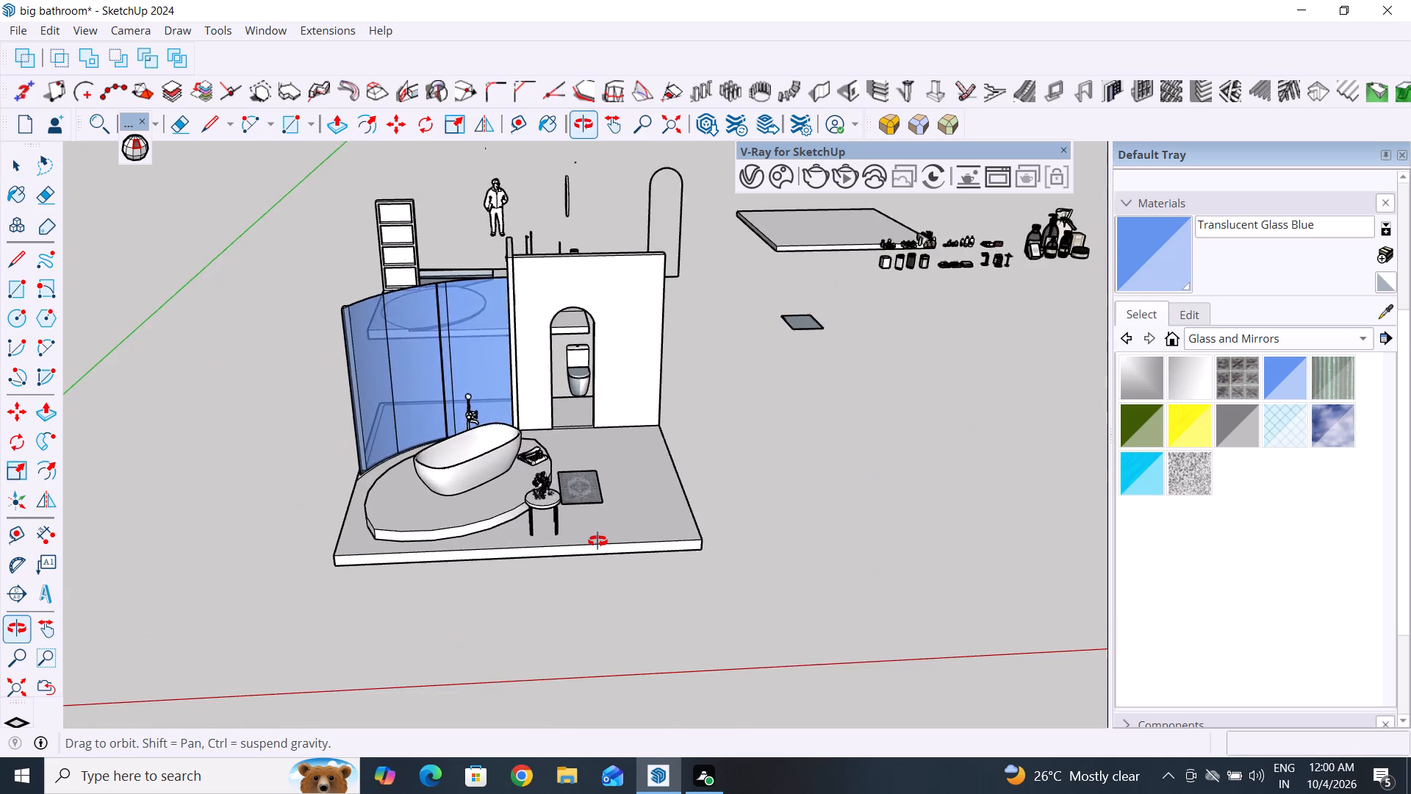
pyautogui.moveTo(597, 541); pyautogui.dragTo(471, 543, button='middle')
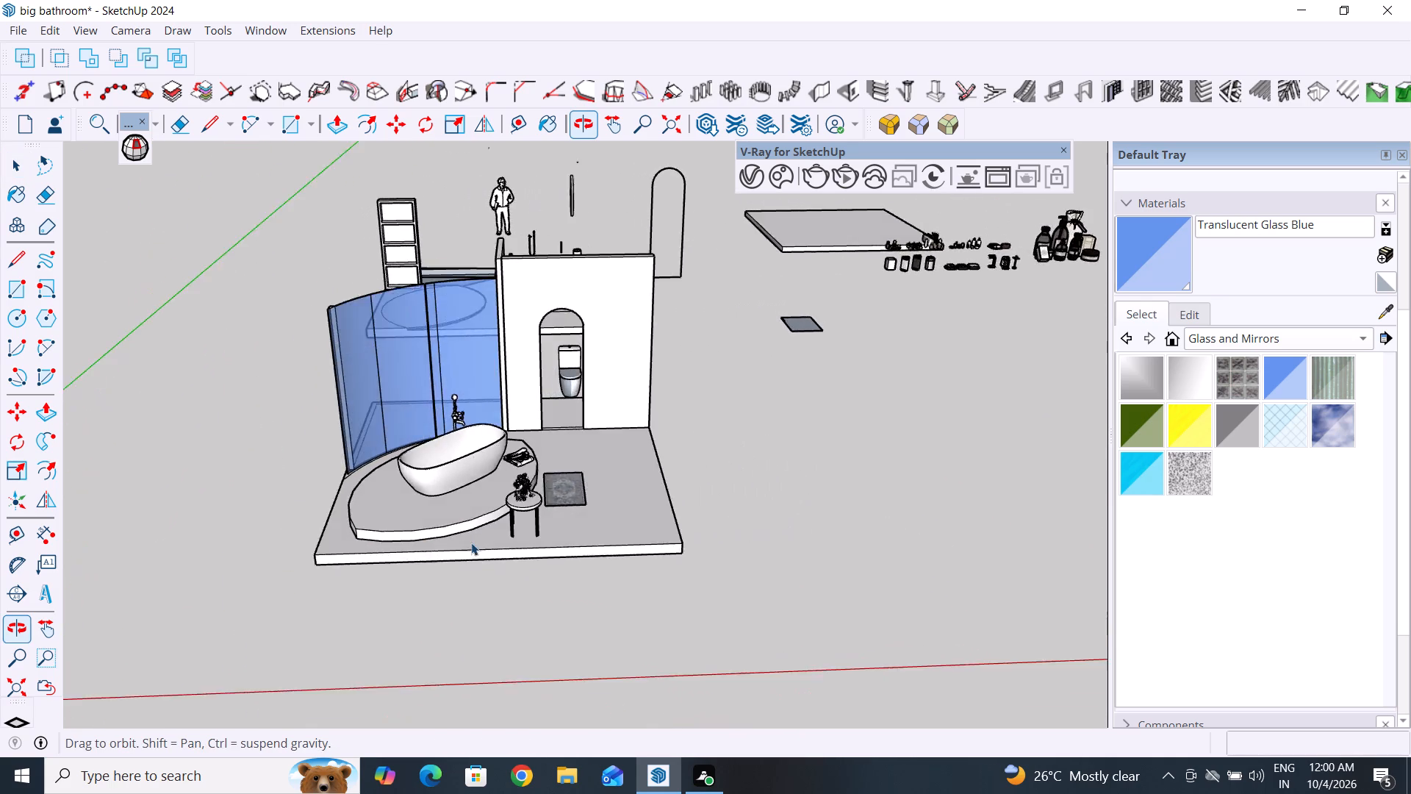
pyautogui.scroll(-4, 431, 568)
pyautogui.scroll(2, 559, 470)
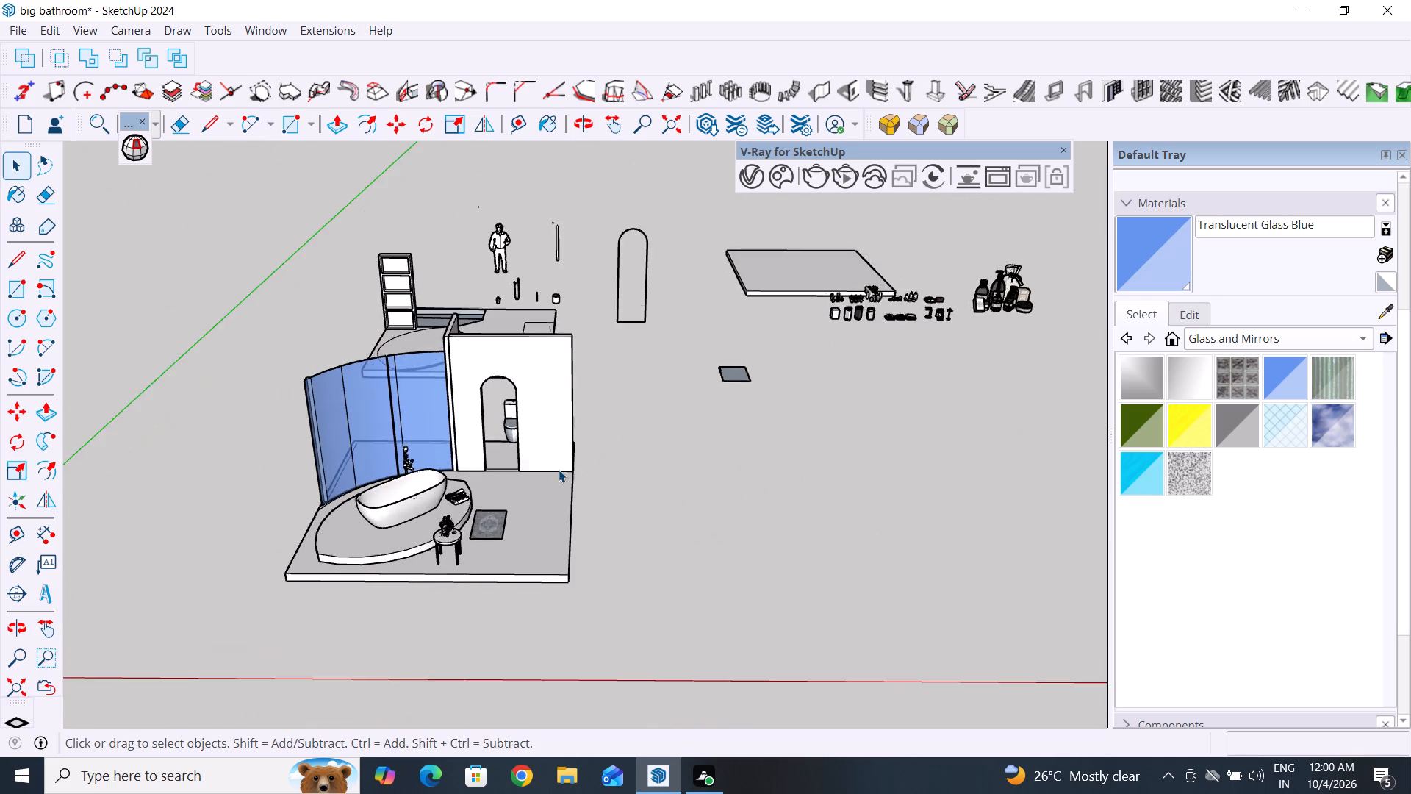
pyautogui.scroll(2, 559, 470)
pyautogui.scroll(-5, 626, 390)
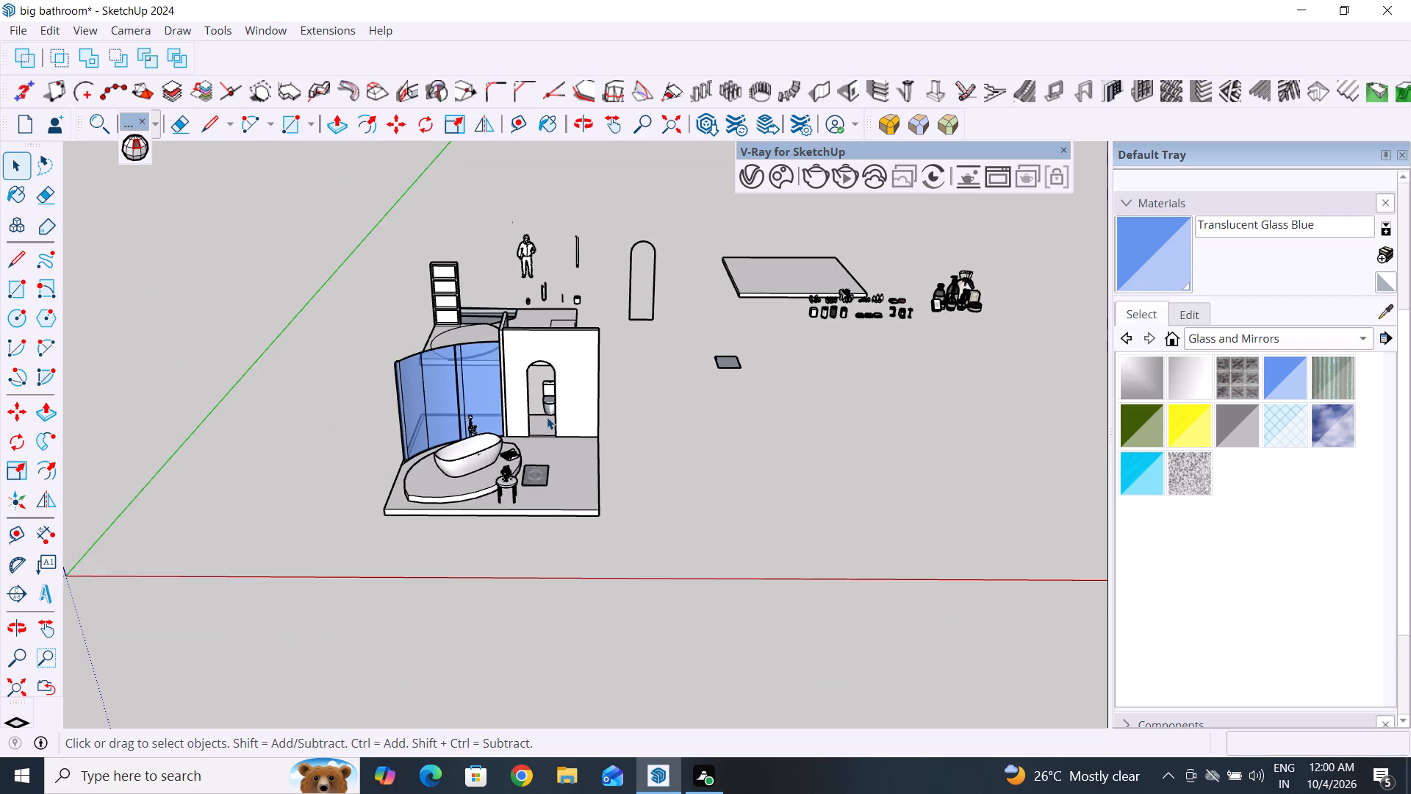
# Unhide all hidden objects in the model.
pyautogui.click(57, 26)
pyautogui.click(121, 336)
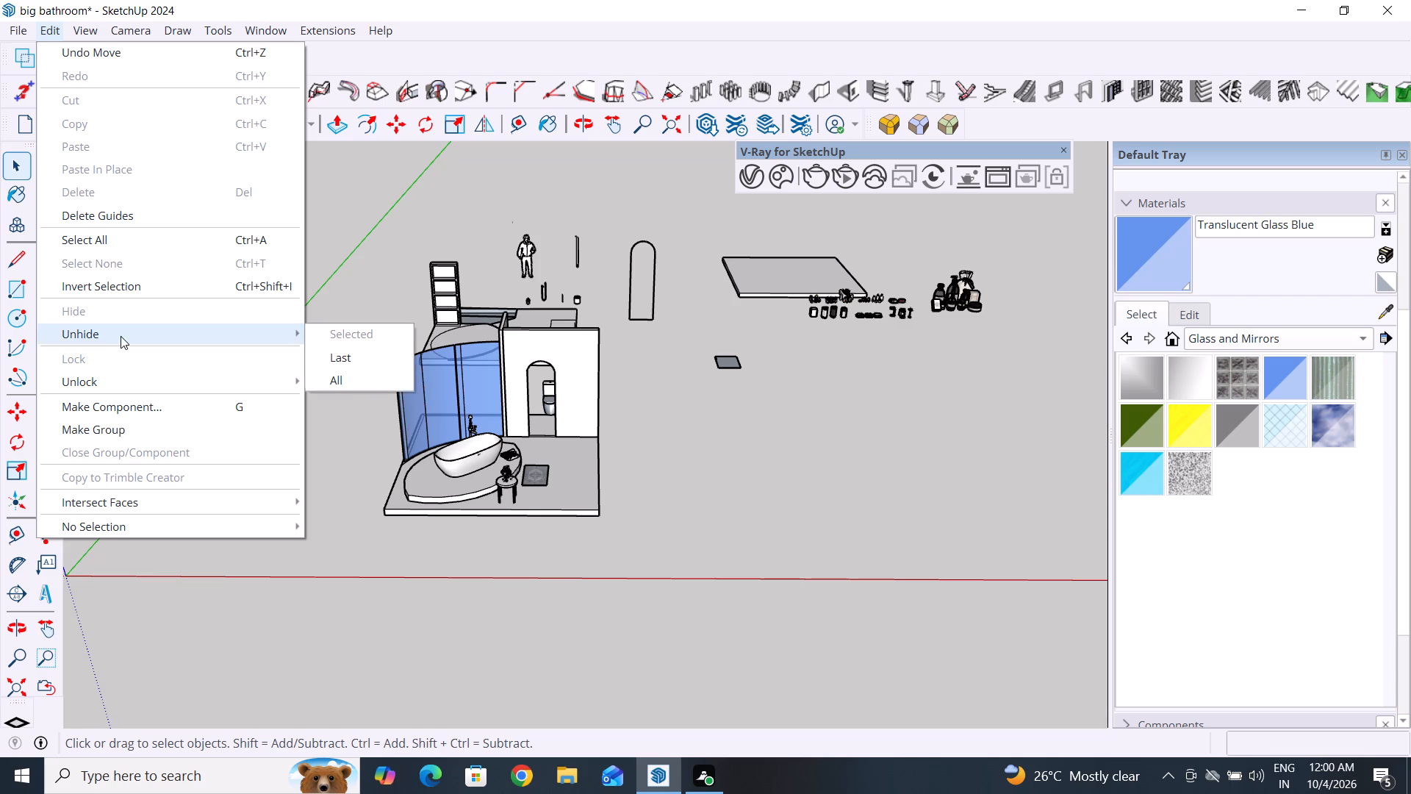
pyautogui.click(348, 383)
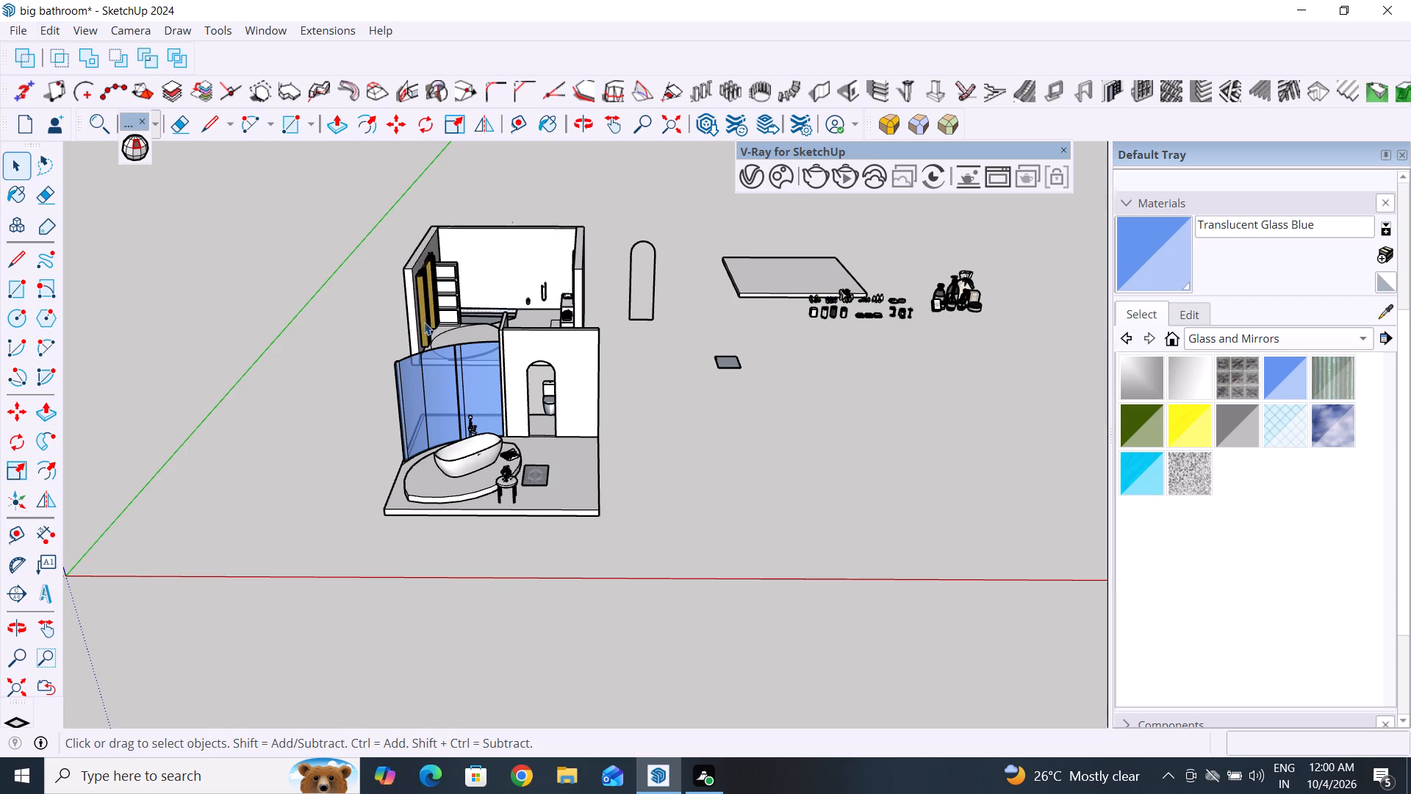
# Move the window wall with its curtains about 356" from the spare layout to the floor slab's side edge beside the bathtub platform.
pyautogui.scroll(5, 483, 240)
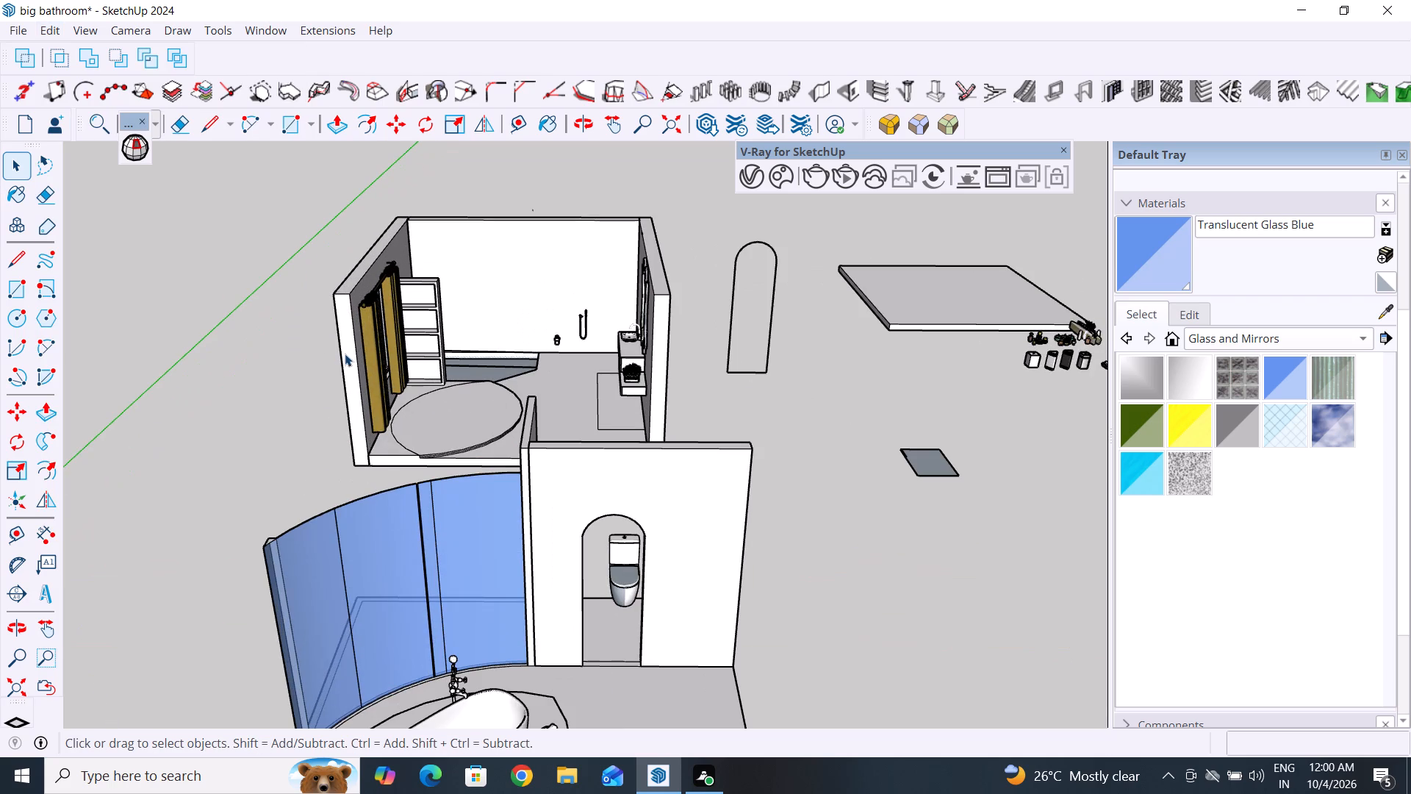
pyautogui.click(345, 354)
pyautogui.scroll(-4, 686, 184)
pyautogui.moveTo(460, 321); pyautogui.dragTo(675, 381, button='middle')
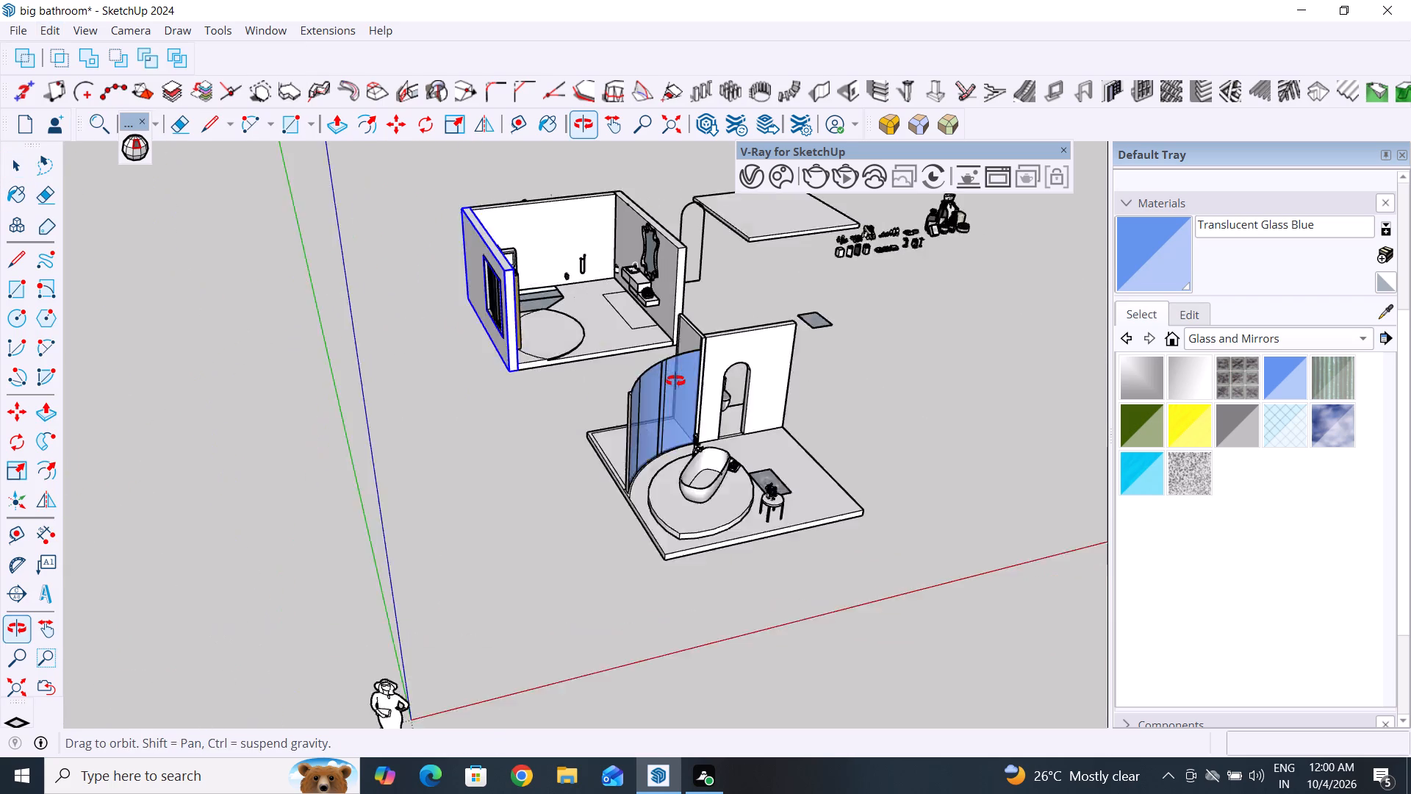
pyautogui.moveTo(675, 381); pyautogui.dragTo(689, 381, button='middle')
pyautogui.moveTo(556, 400); pyautogui.dragTo(444, 386, button='middle')
pyautogui.moveTo(525, 390); pyautogui.dragTo(320, 418, button='middle')
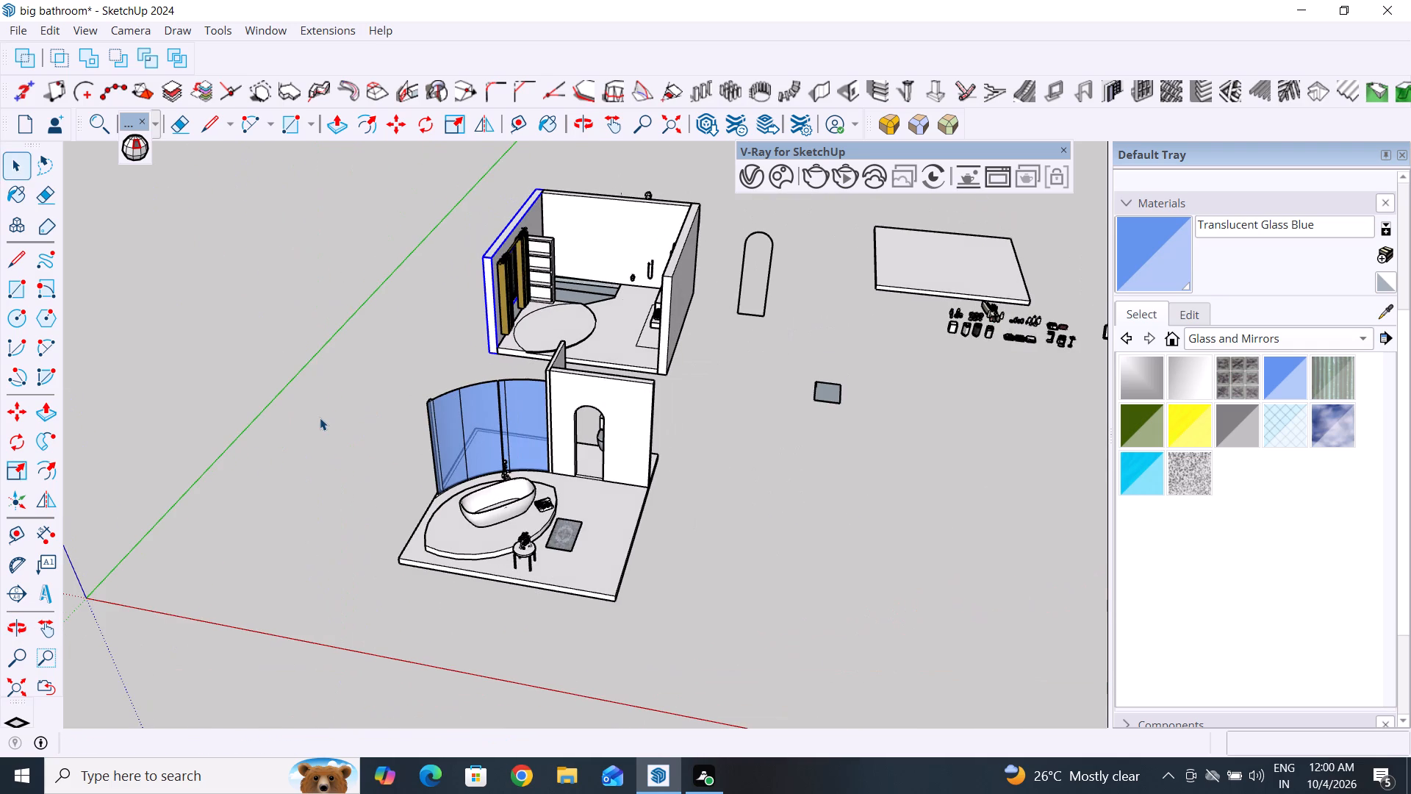
pyautogui.press('m')
pyautogui.scroll(9, 473, 373)
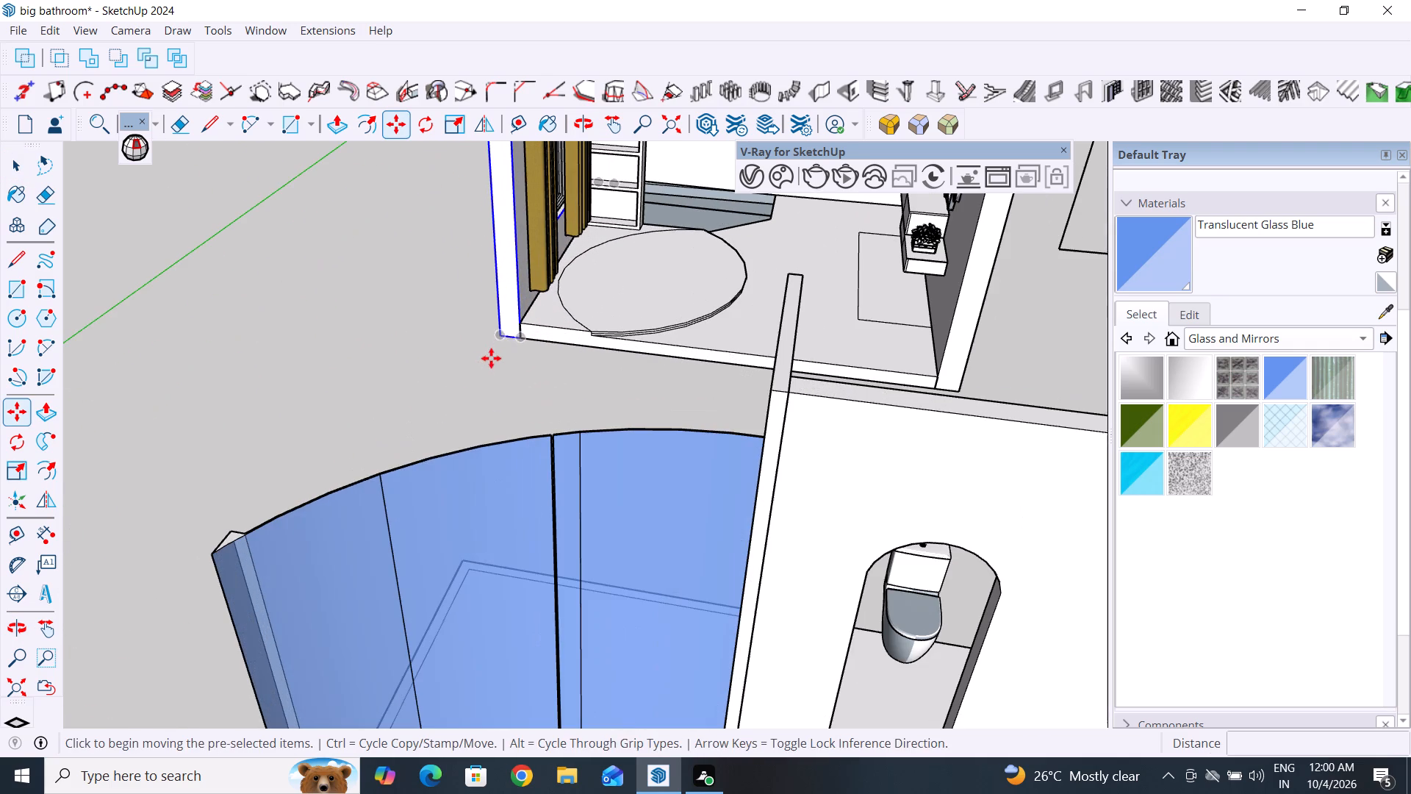
pyautogui.click(521, 337)
pyautogui.scroll(-4, 381, 371)
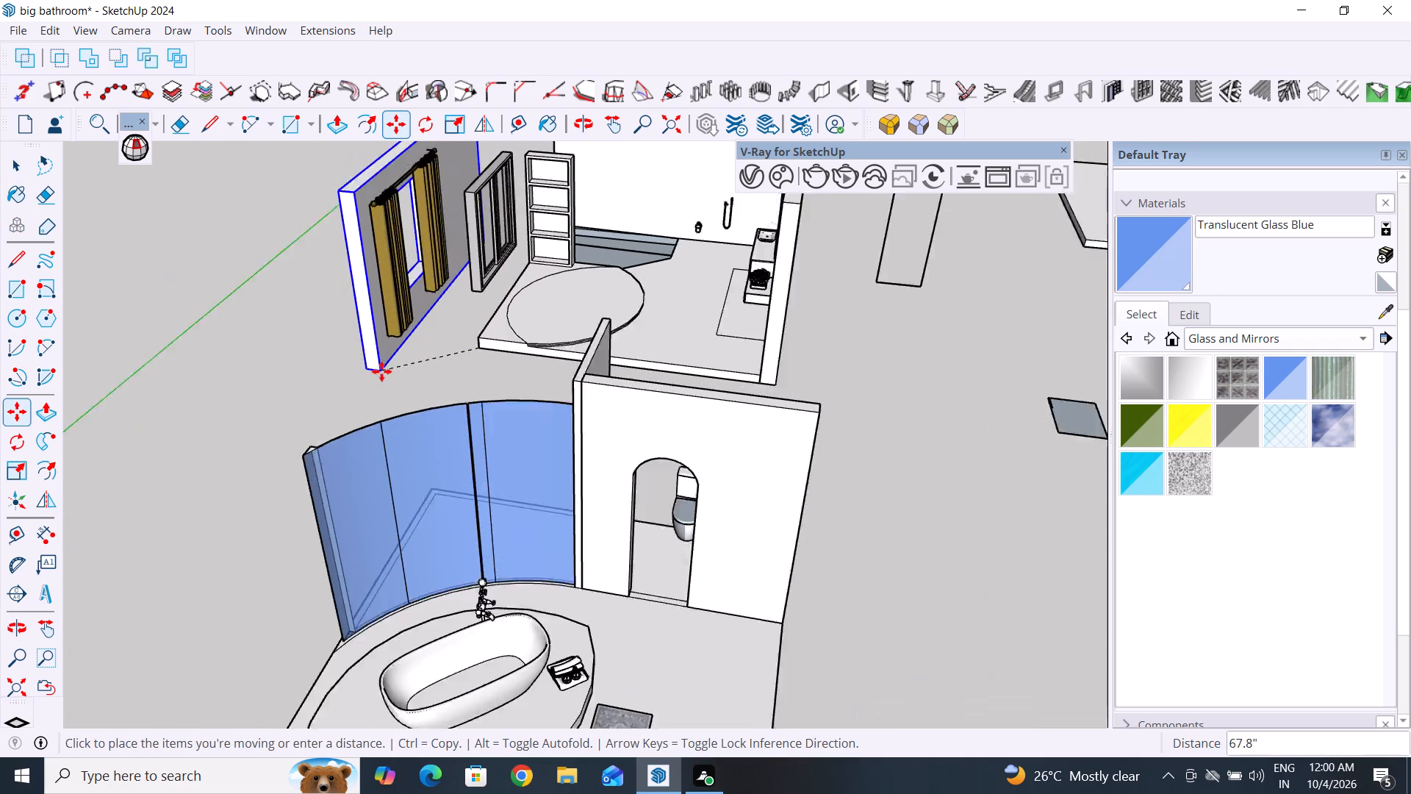
pyautogui.scroll(-9, 381, 371)
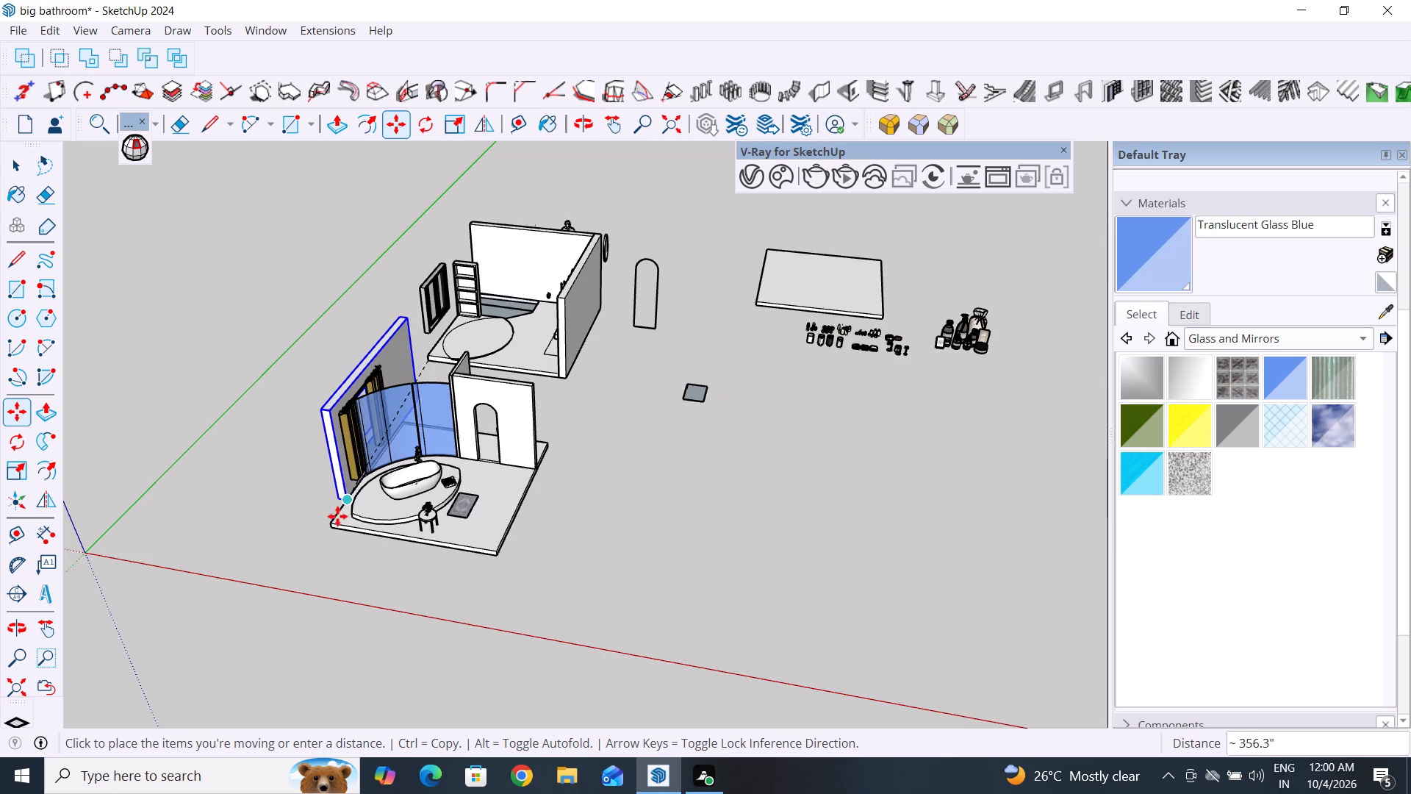
pyautogui.click(334, 521)
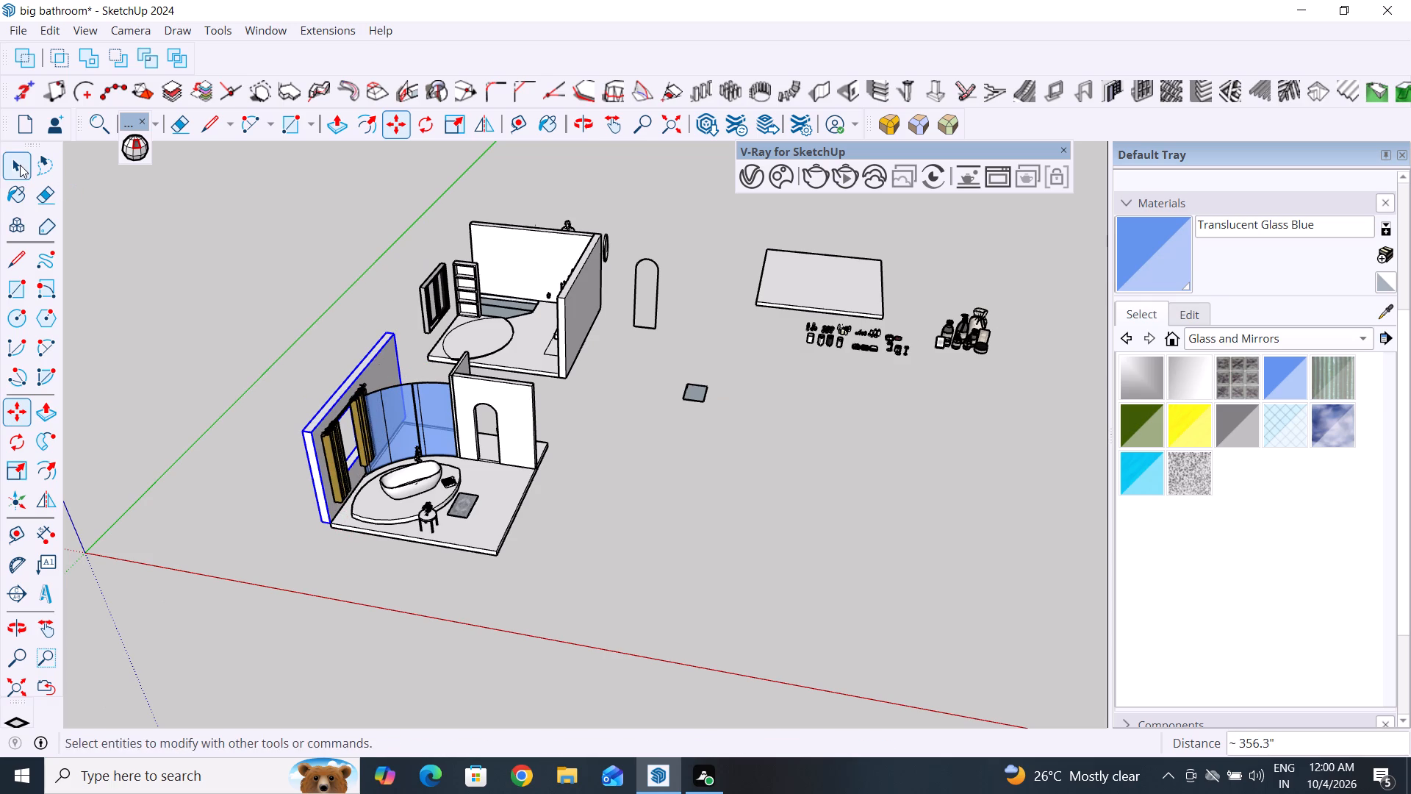
pyautogui.click(20, 165)
# Shift the curtain set about 10.6" along the window wall, away from the curved glass partition, and clear the selection.
pyautogui.scroll(5, 260, 430)
pyautogui.moveTo(306, 463); pyautogui.dragTo(210, 483, button='middle')
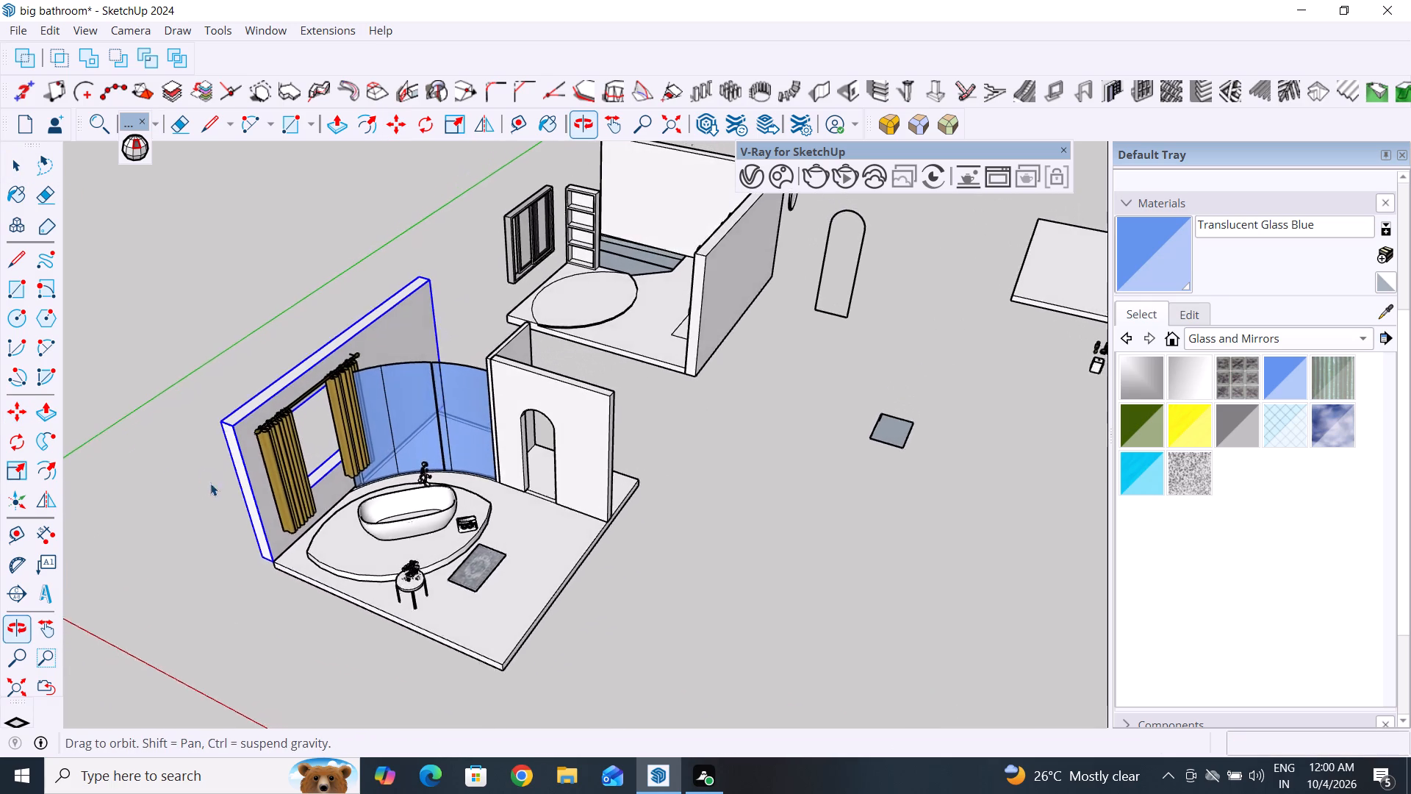
pyautogui.scroll(7, 277, 426)
pyautogui.moveTo(288, 439); pyautogui.dragTo(109, 432, button='middle')
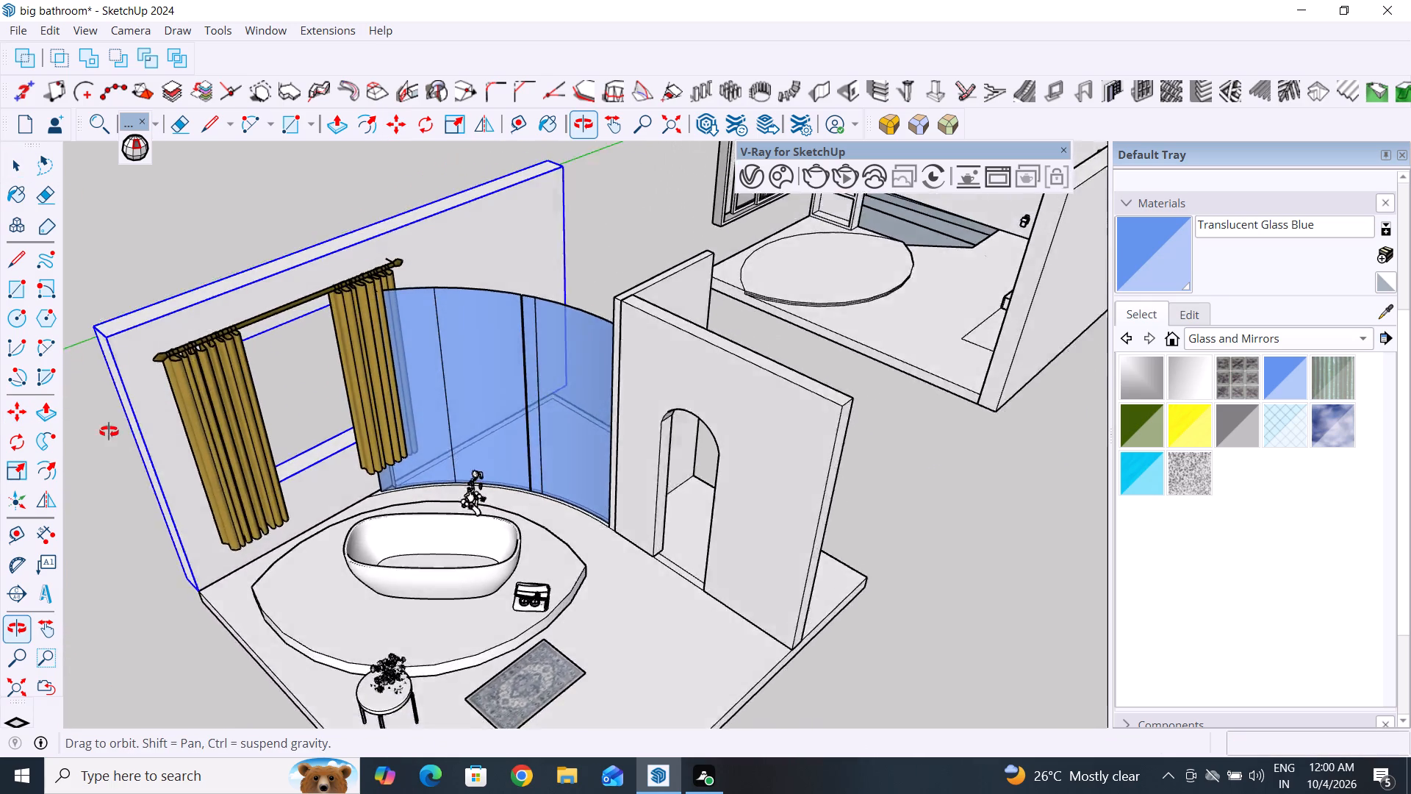
pyautogui.moveTo(109, 432); pyautogui.dragTo(95, 421, button='middle')
pyautogui.scroll(4, 380, 254)
pyautogui.scroll(-1, 378, 248)
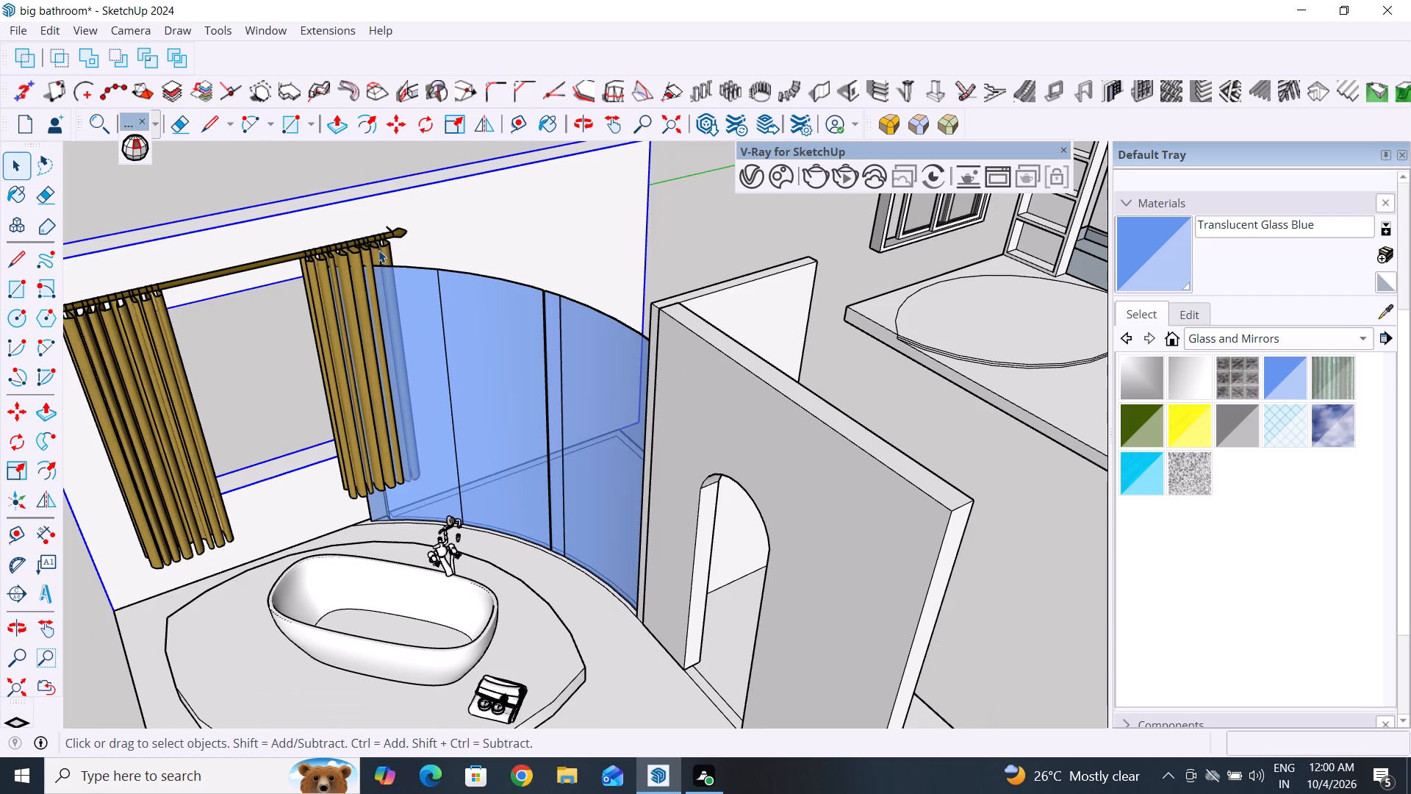
pyautogui.scroll(-4, 265, 282)
pyautogui.click(168, 293)
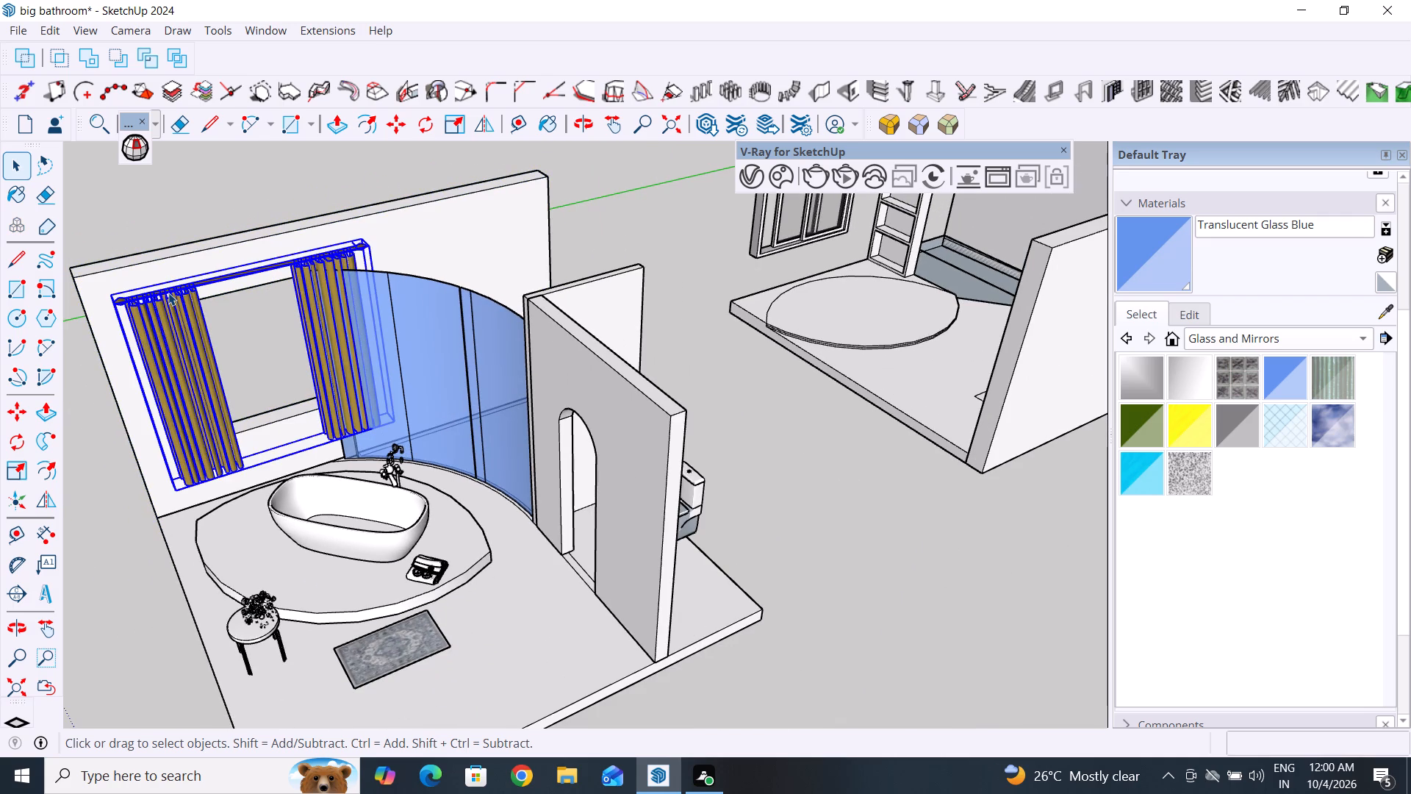
pyautogui.press('m')
pyautogui.scroll(12, 126, 298)
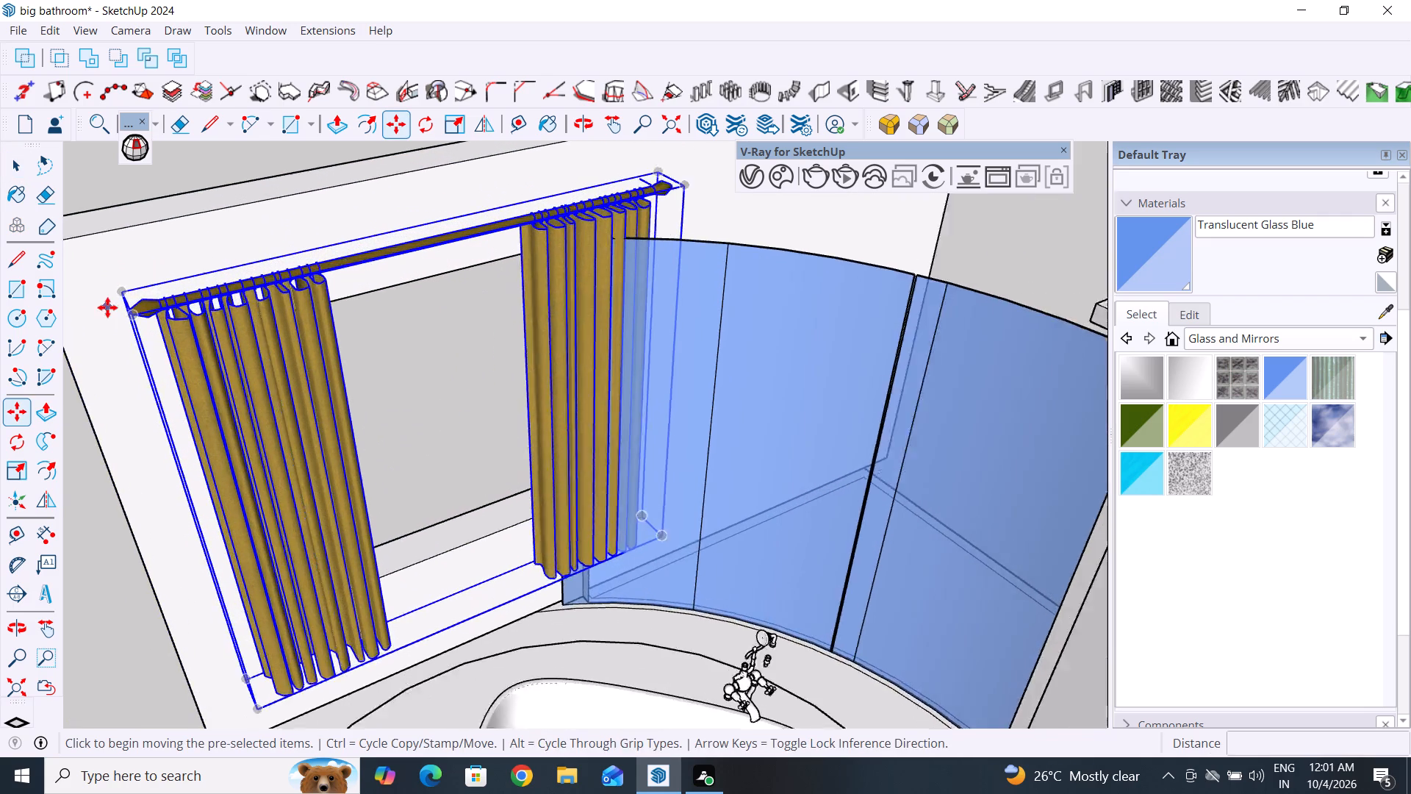
pyautogui.scroll(2, 107, 307)
pyautogui.click(129, 283)
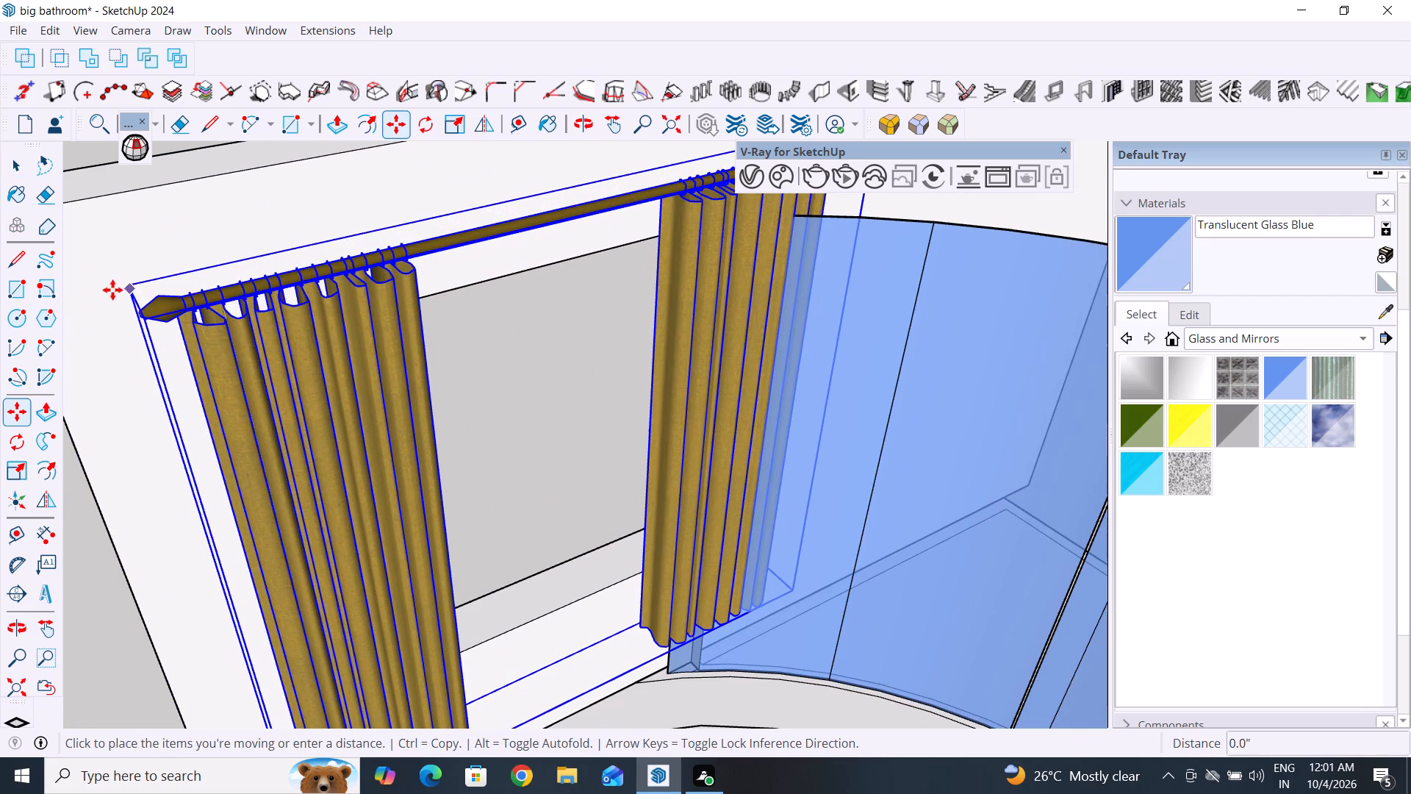
pyautogui.scroll(-3, 326, 262)
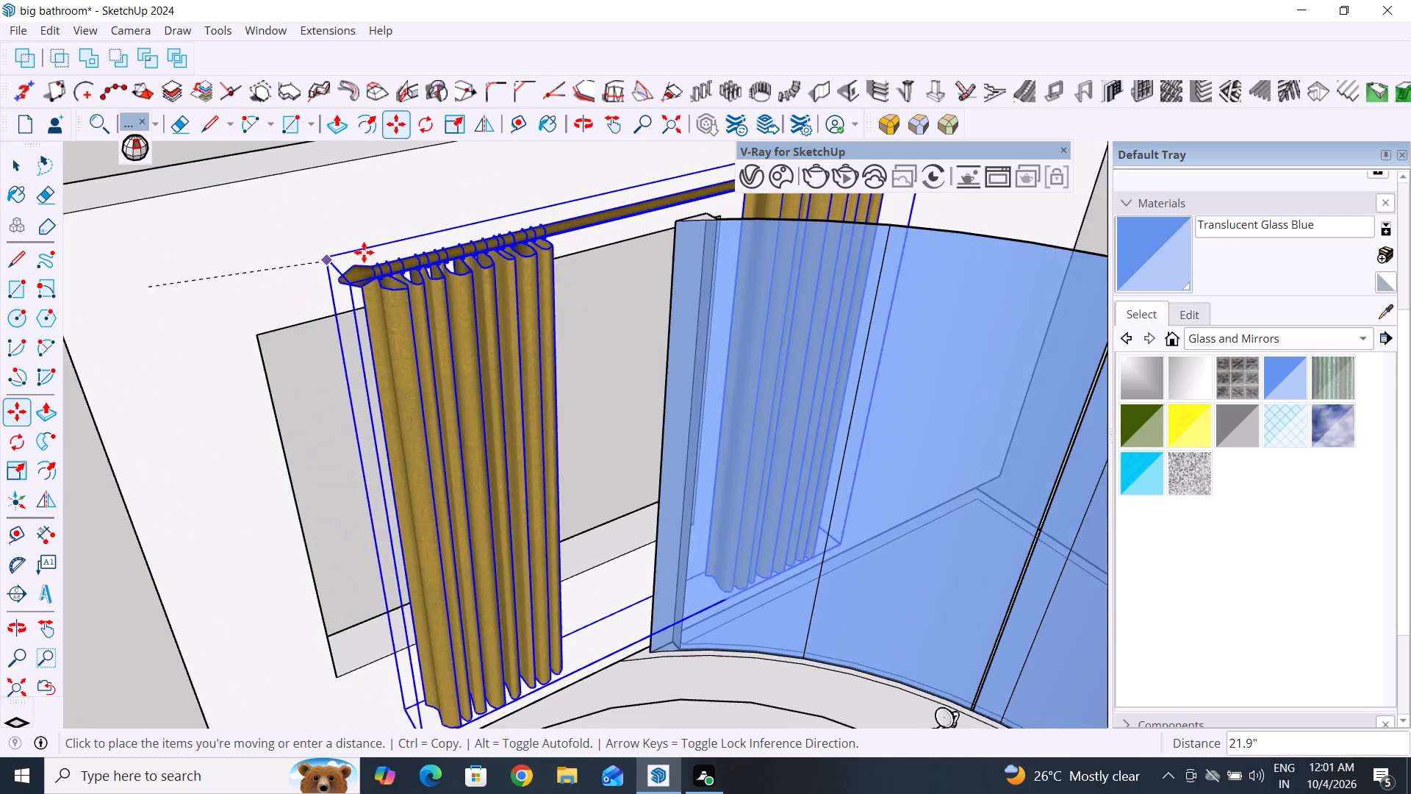
pyautogui.scroll(-2, 364, 252)
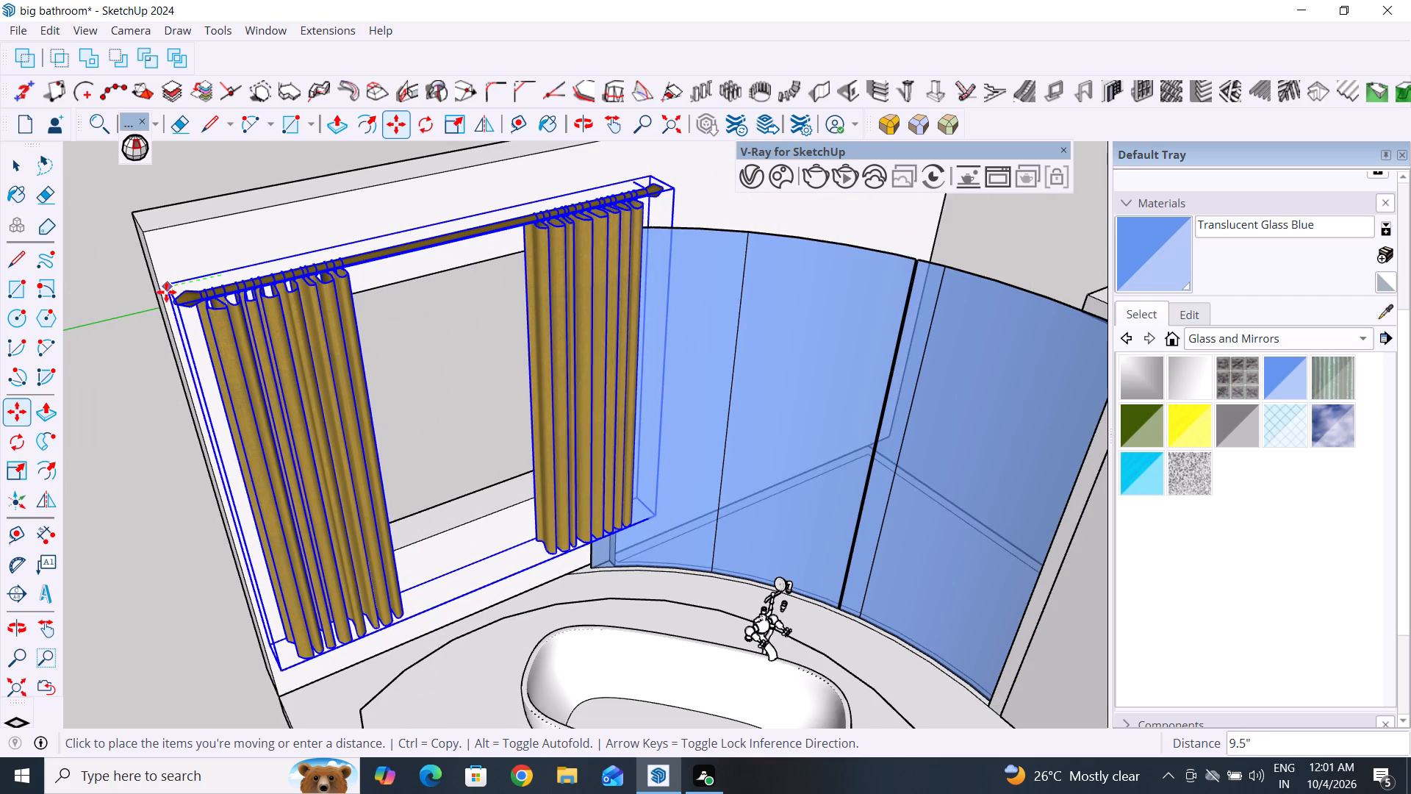
pyautogui.click(162, 292)
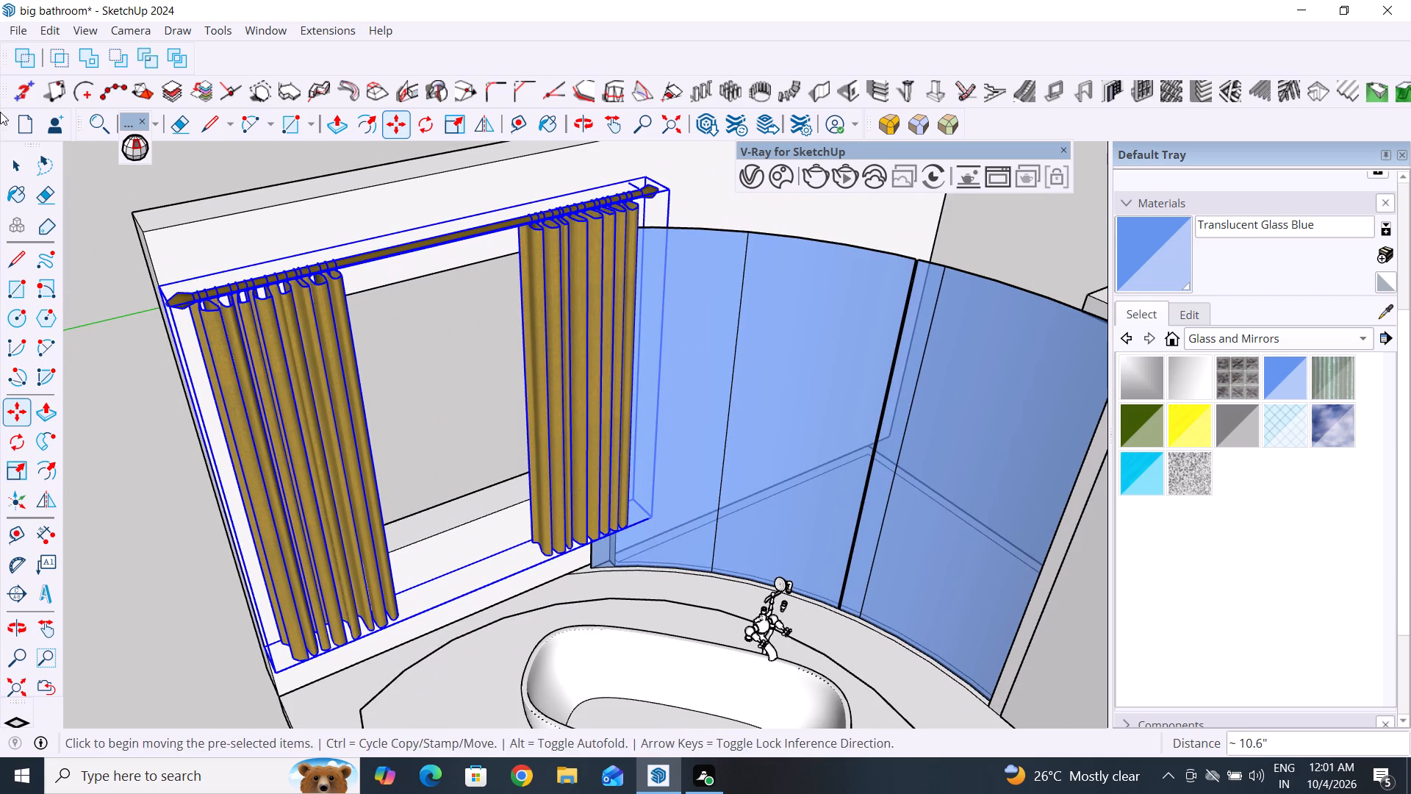
pyautogui.click(13, 167)
pyautogui.click(107, 421)
# Open the window wall for editing and push/pull the window opening's side face nearest the glass partition inward to narrow the opening.
pyautogui.scroll(-5, 173, 387)
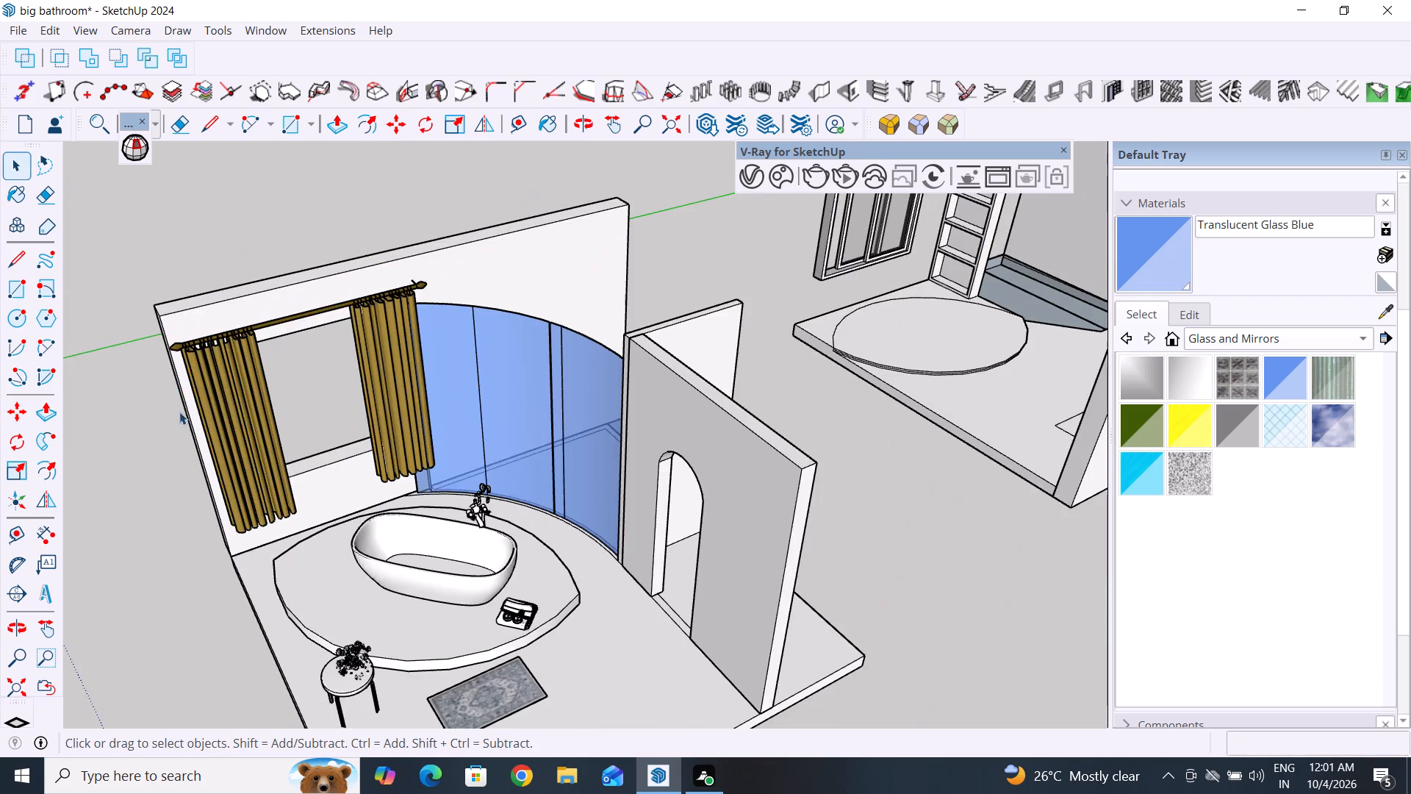
pyautogui.moveTo(201, 464); pyautogui.dragTo(915, 357, button='middle')
pyautogui.scroll(4, 891, 343)
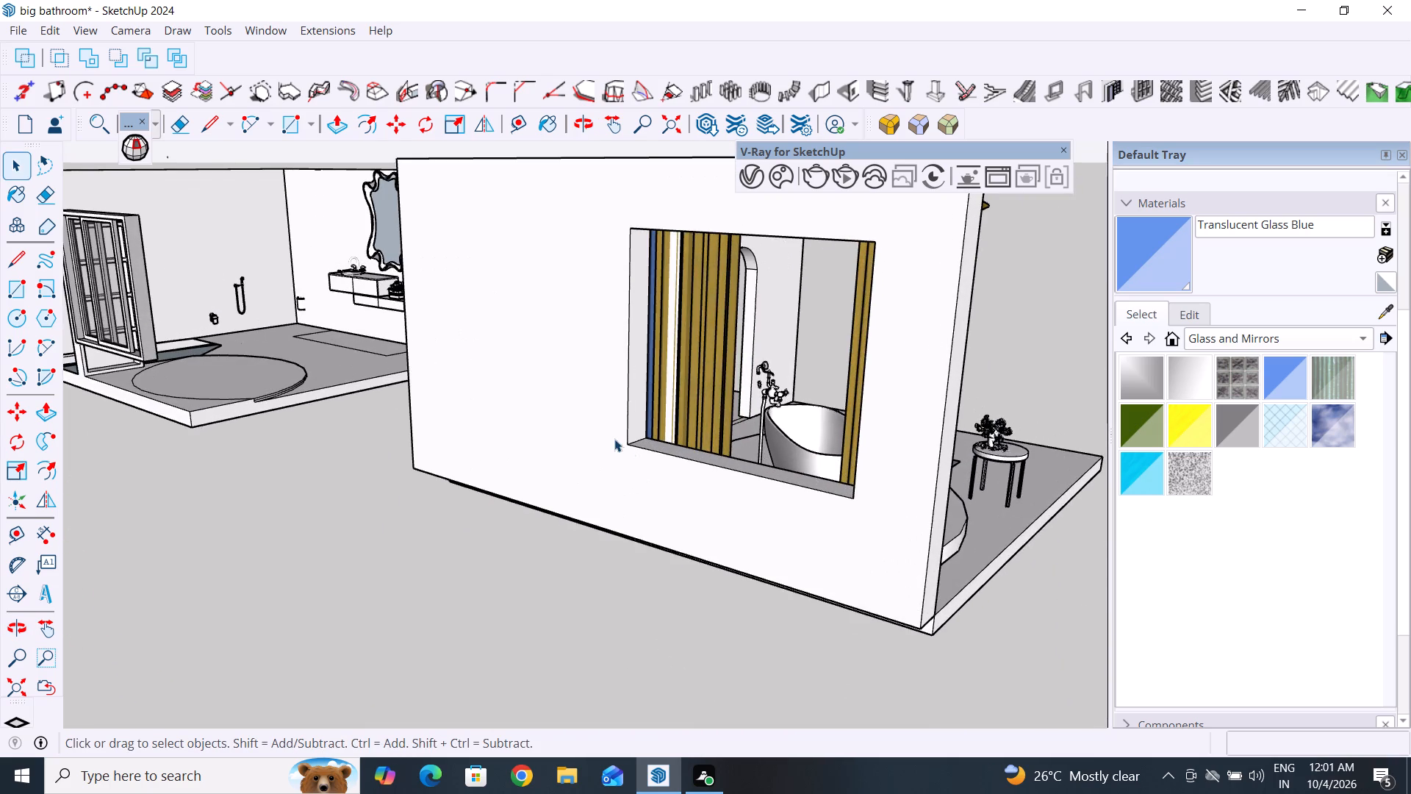
pyautogui.moveTo(643, 456); pyautogui.dragTo(760, 471, button='middle')
pyautogui.scroll(4, 796, 391)
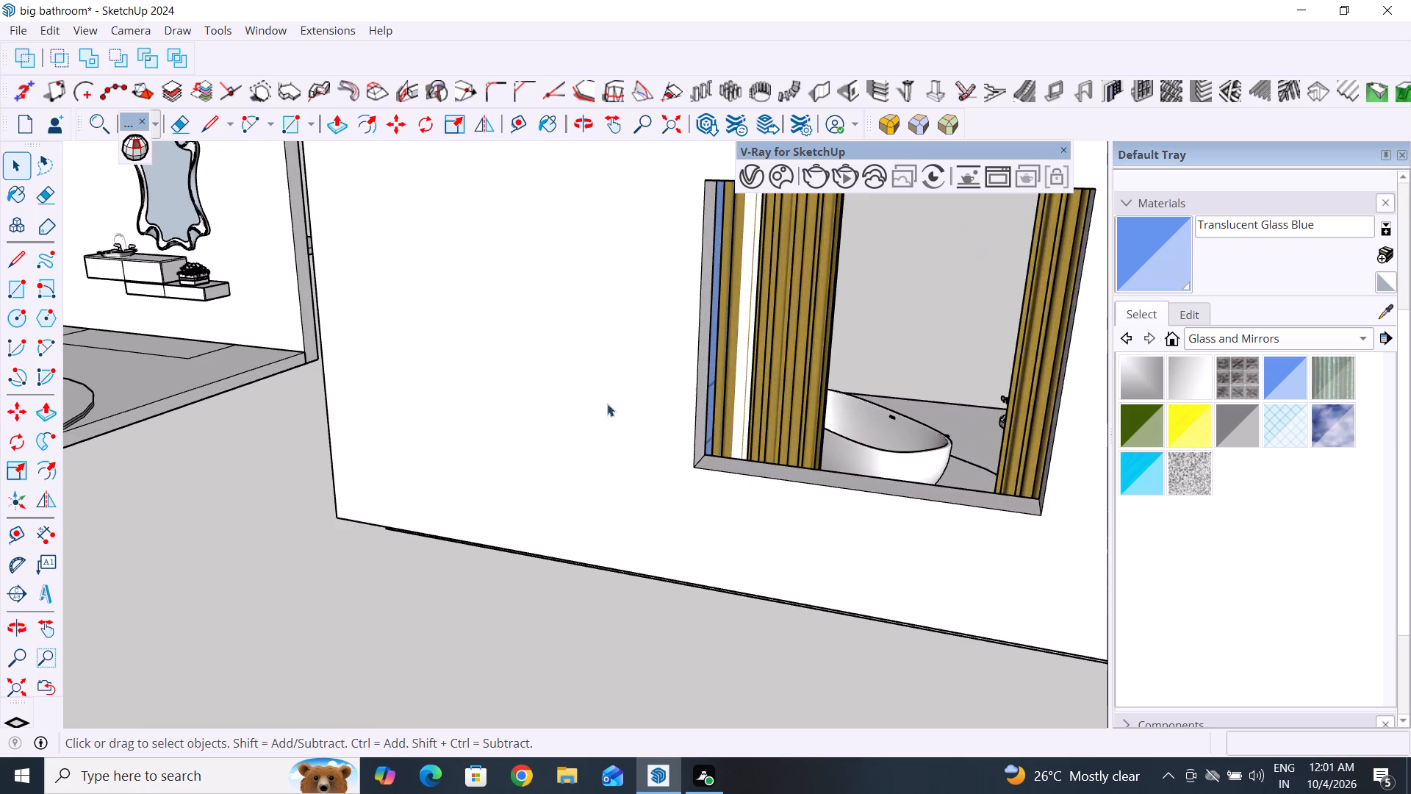
pyautogui.scroll(-5, 249, 448)
pyautogui.scroll(5, 493, 412)
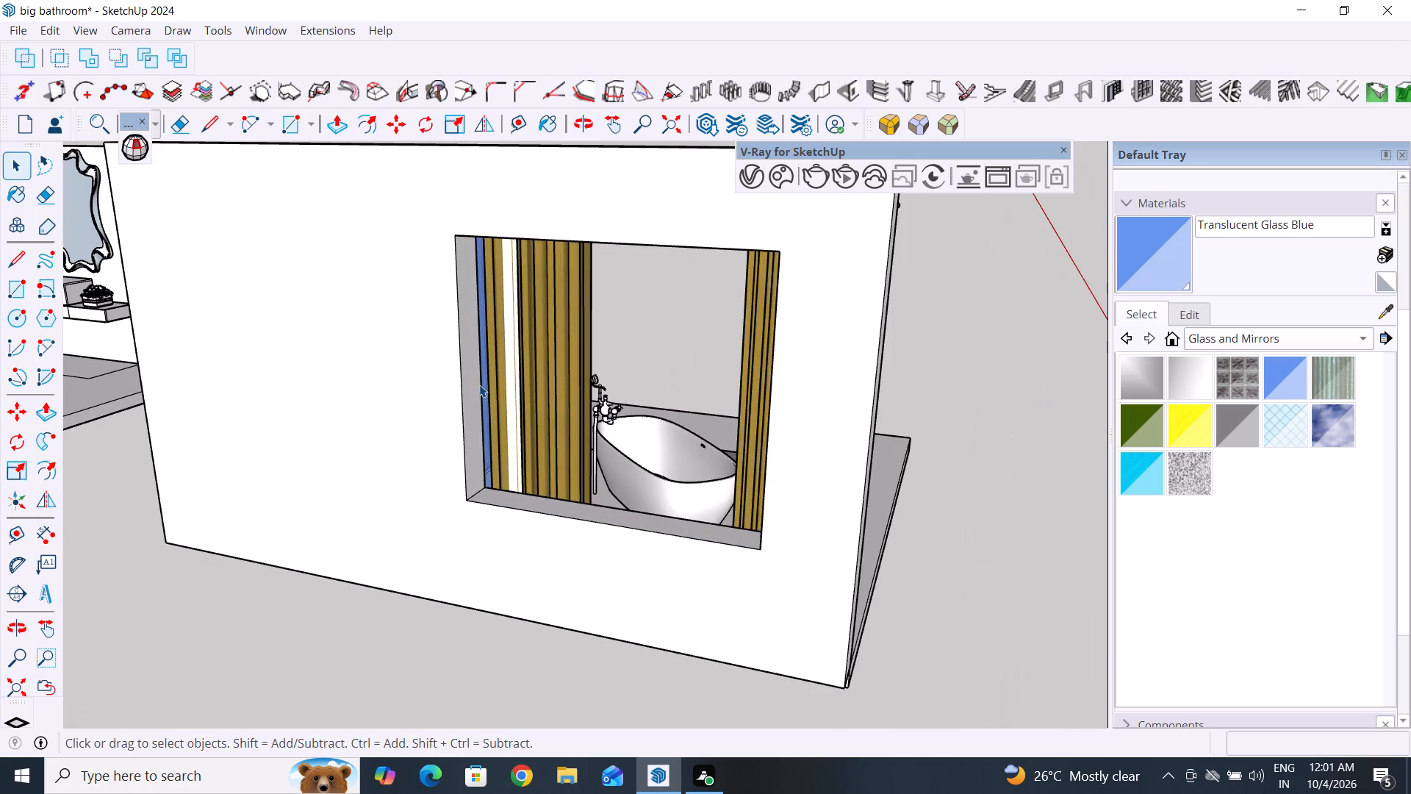
pyautogui.click(476, 380)
pyautogui.tripleClick(472, 365)
pyautogui.click(472, 365)
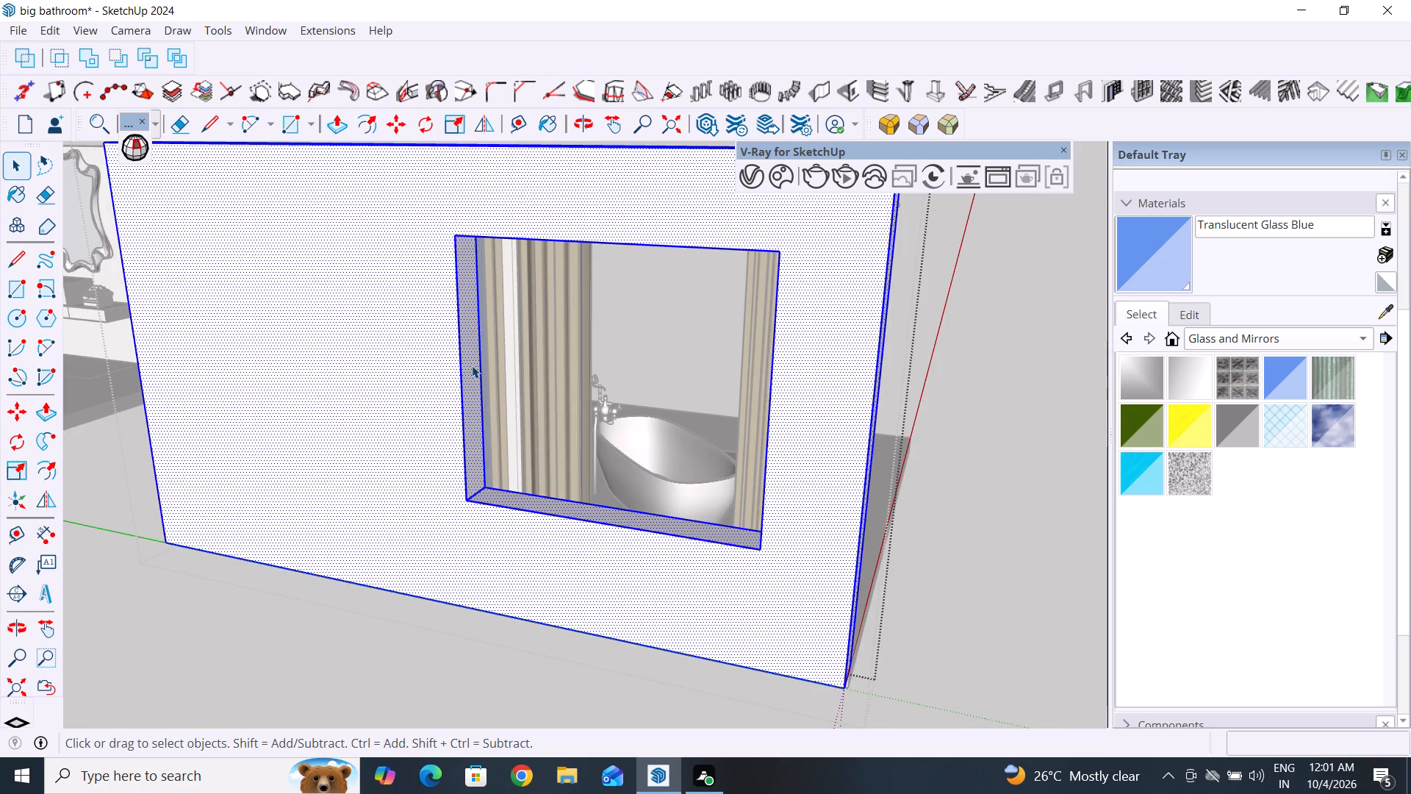
pyautogui.click(342, 124)
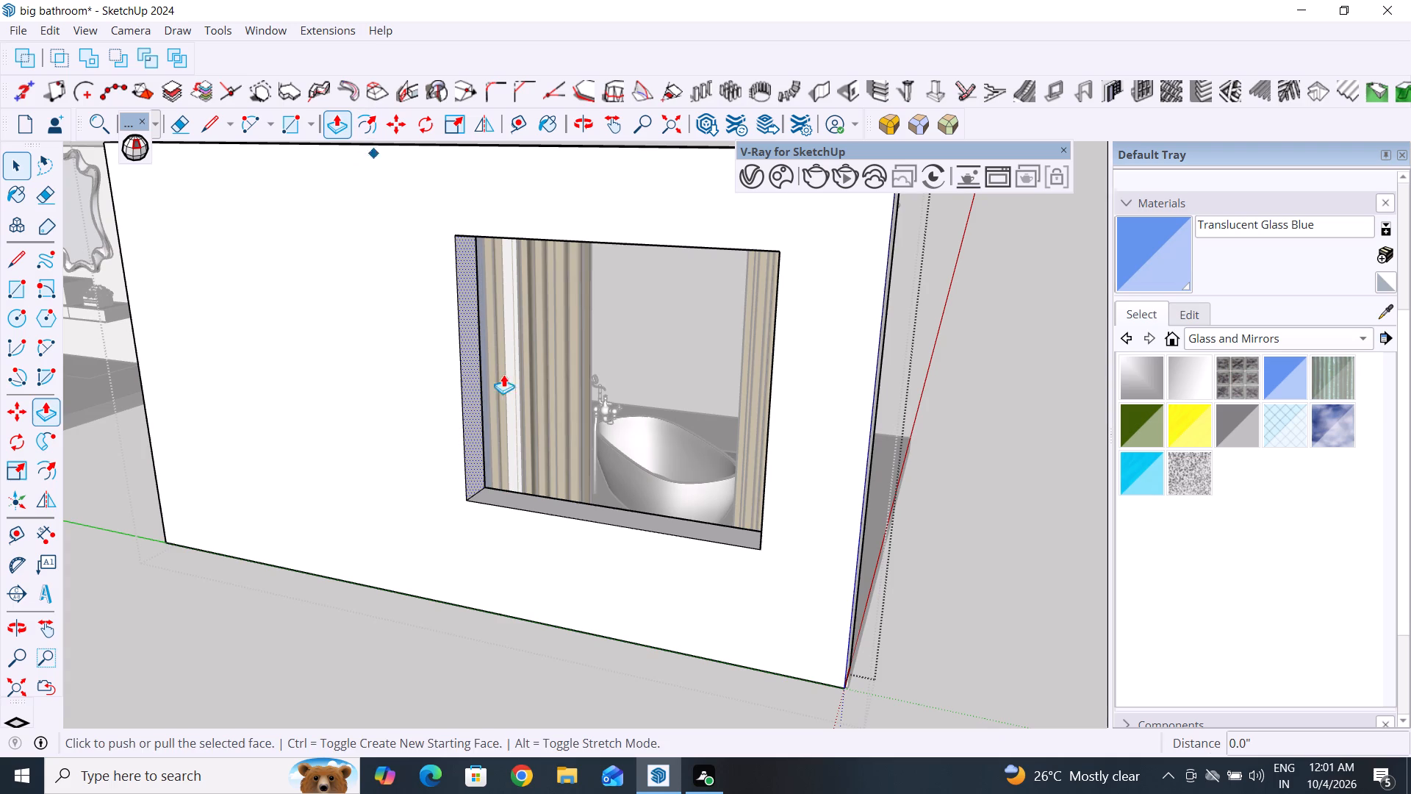
pyautogui.scroll(4, 473, 386)
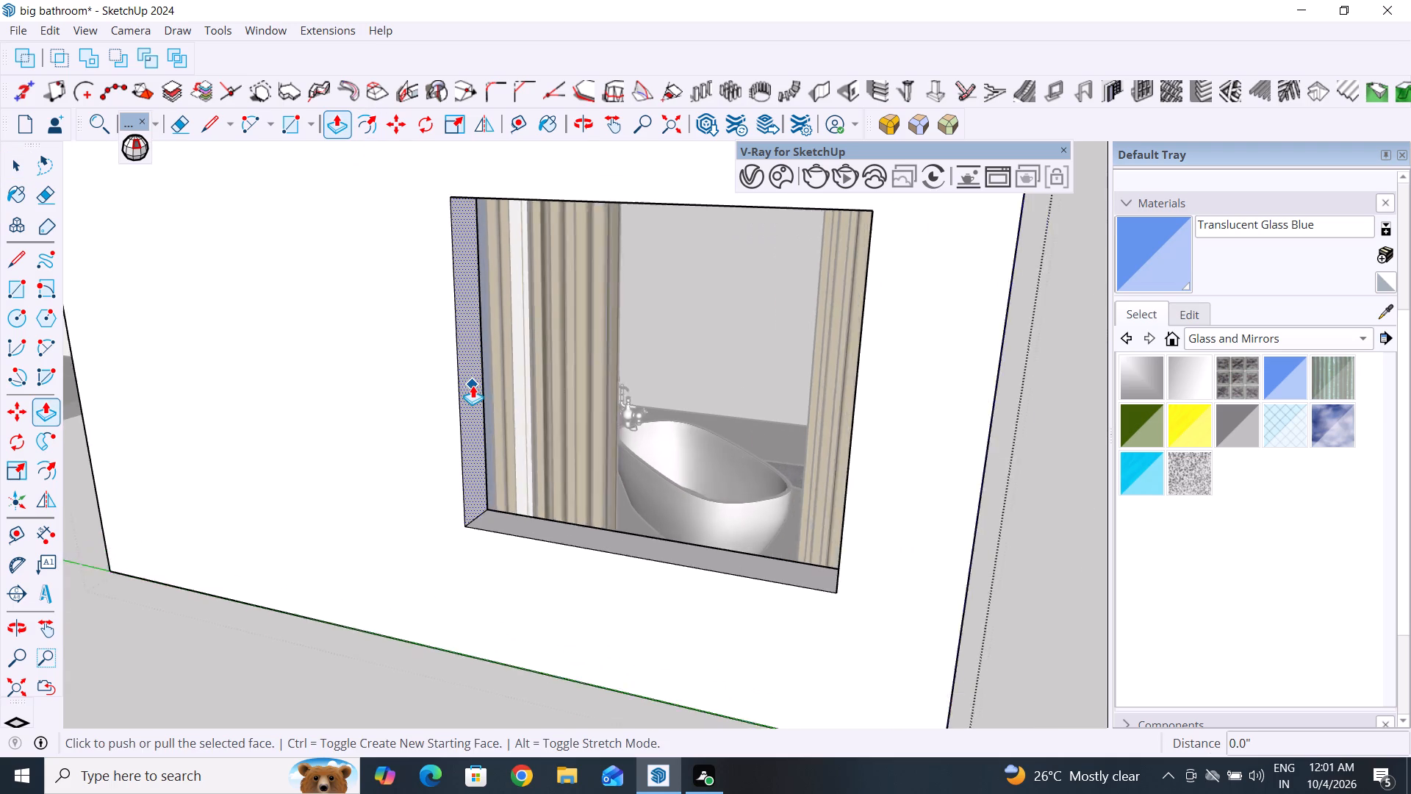
pyautogui.scroll(2, 473, 385)
pyautogui.click(473, 385)
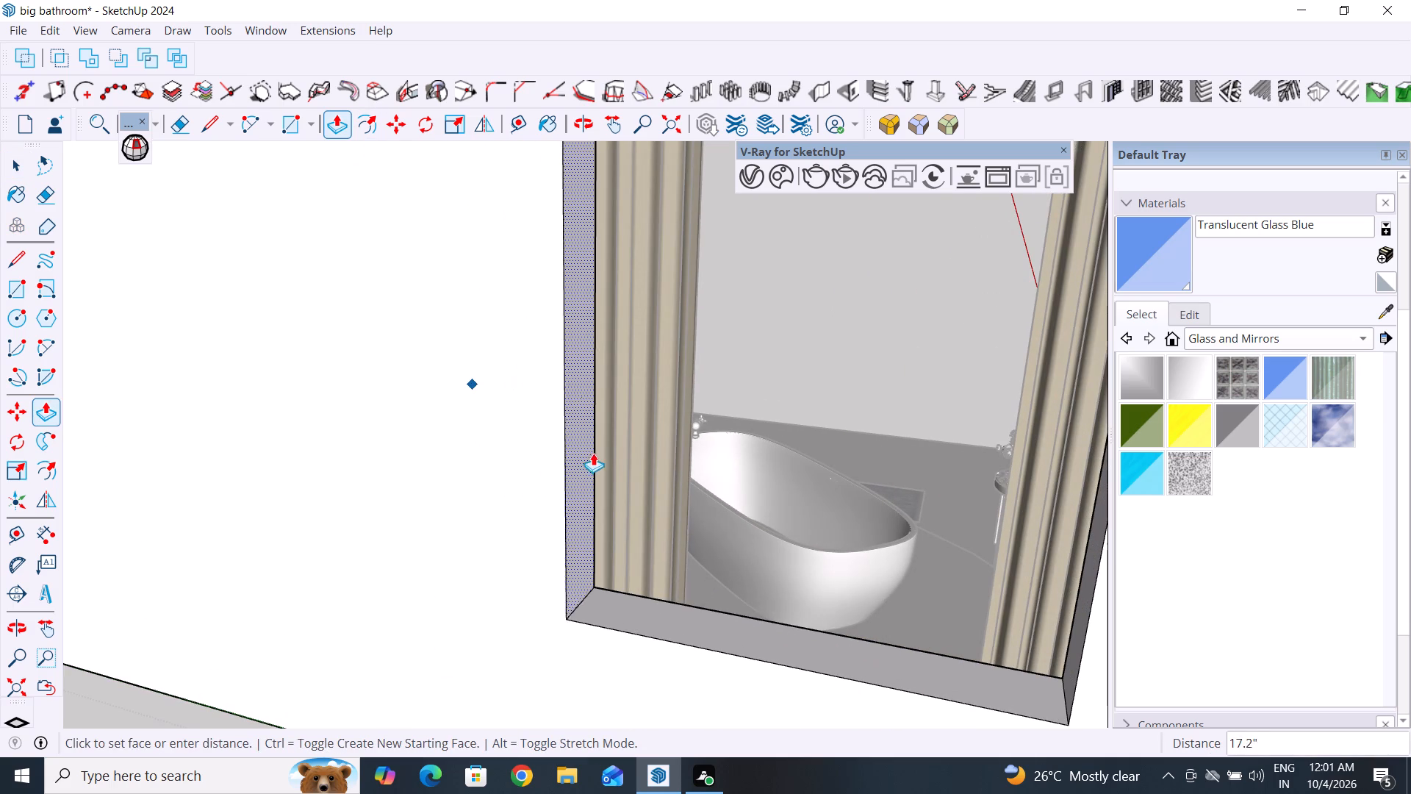
pyautogui.click(594, 454)
pyautogui.click(13, 161)
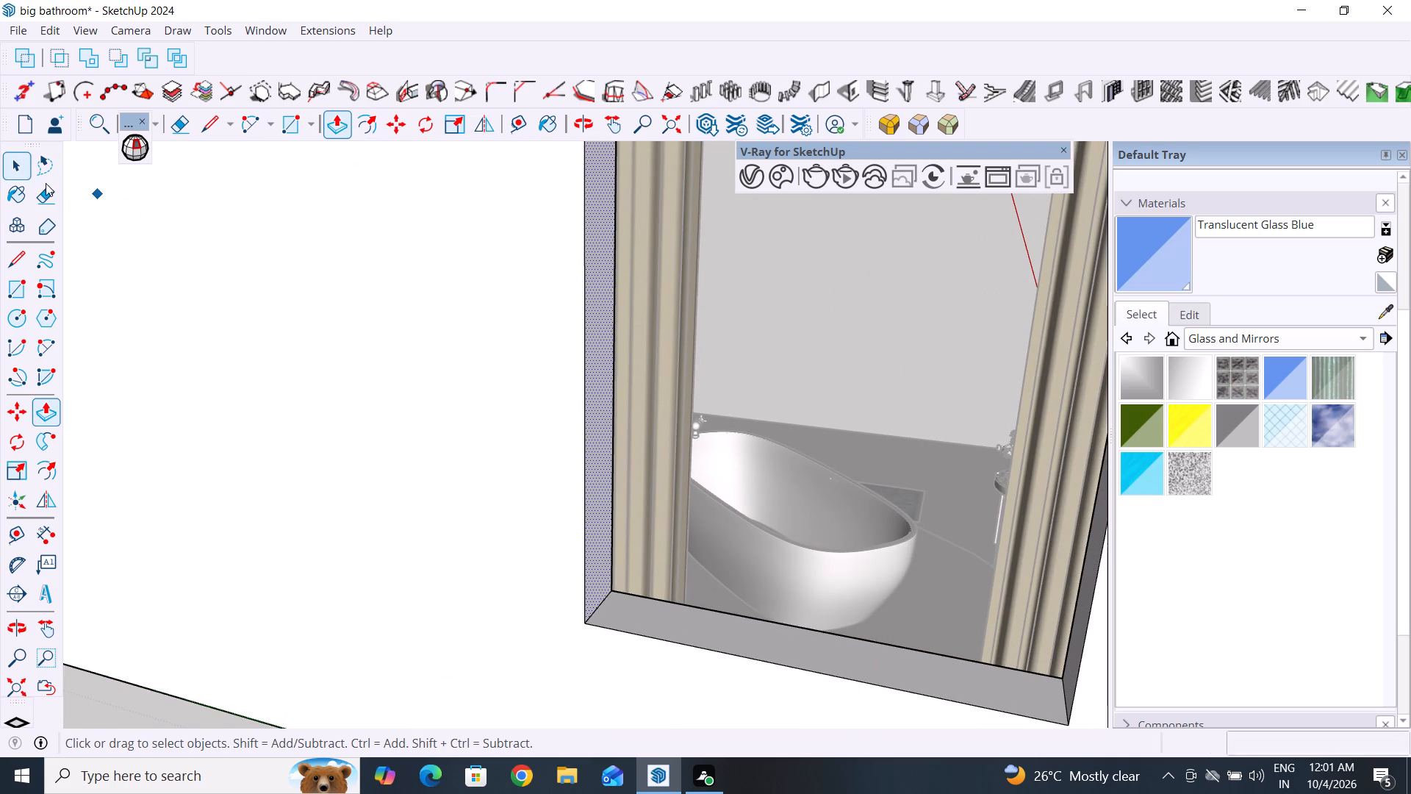
# Finish editing the window wall and close its group.
pyautogui.scroll(-12, 257, 404)
pyautogui.moveTo(811, 508); pyautogui.dragTo(569, 611, button='middle')
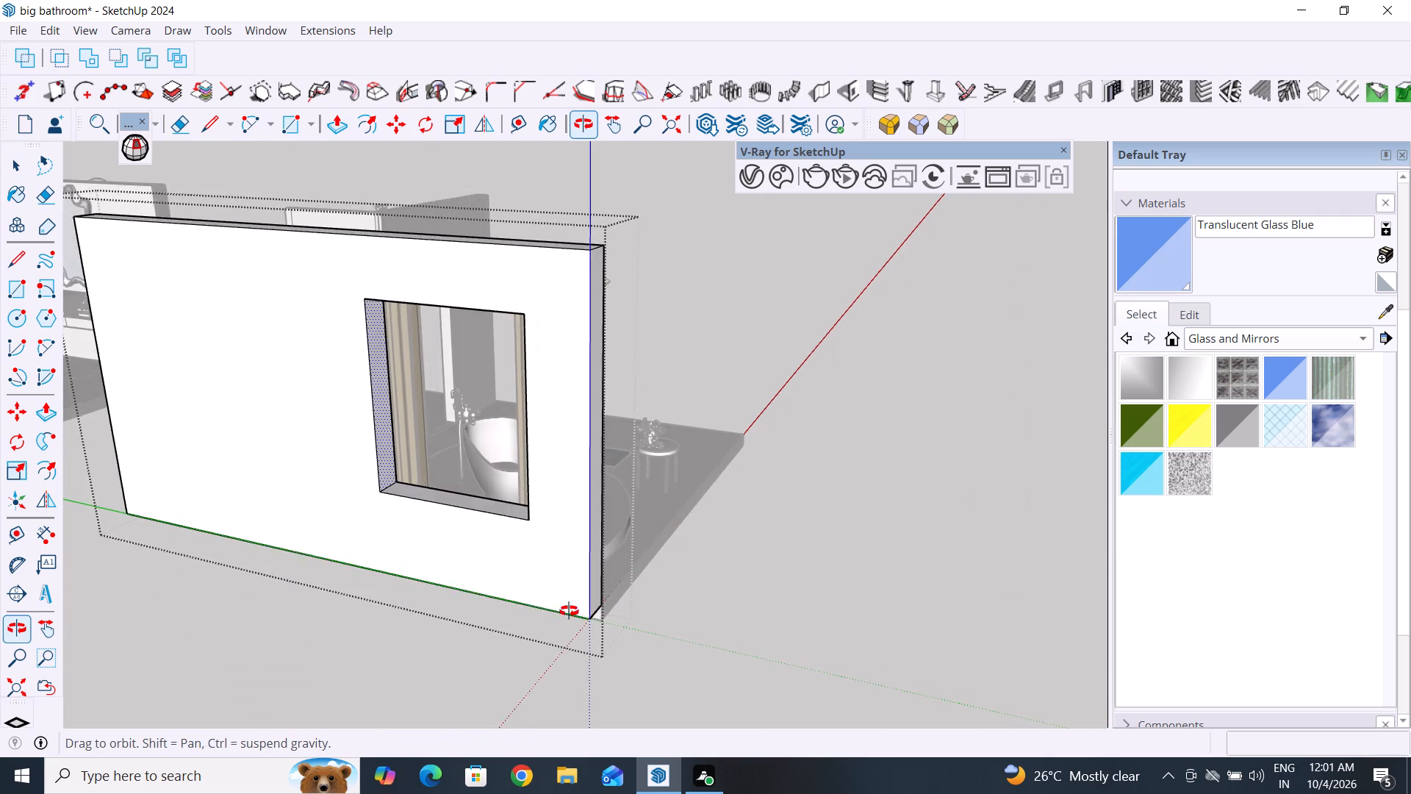
pyautogui.moveTo(569, 611); pyautogui.dragTo(530, 615, button='middle')
pyautogui.scroll(-6, 811, 541)
pyautogui.moveTo(855, 549); pyautogui.dragTo(388, 540, button='middle')
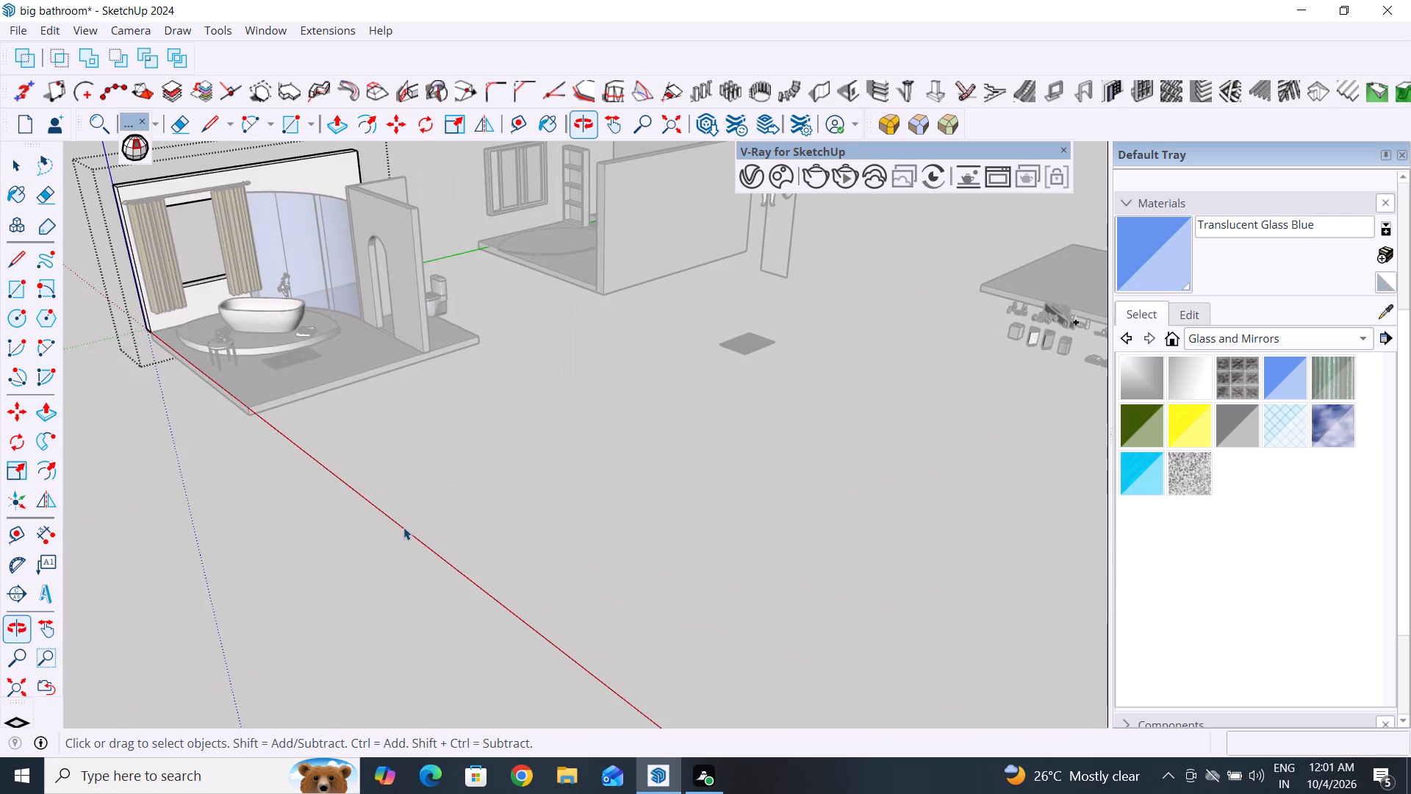
pyautogui.click(506, 448)
# Move the sliding window frame about 364" from the spare layout to the opening in the window wall beside the bathtub.
pyautogui.scroll(5, 208, 173)
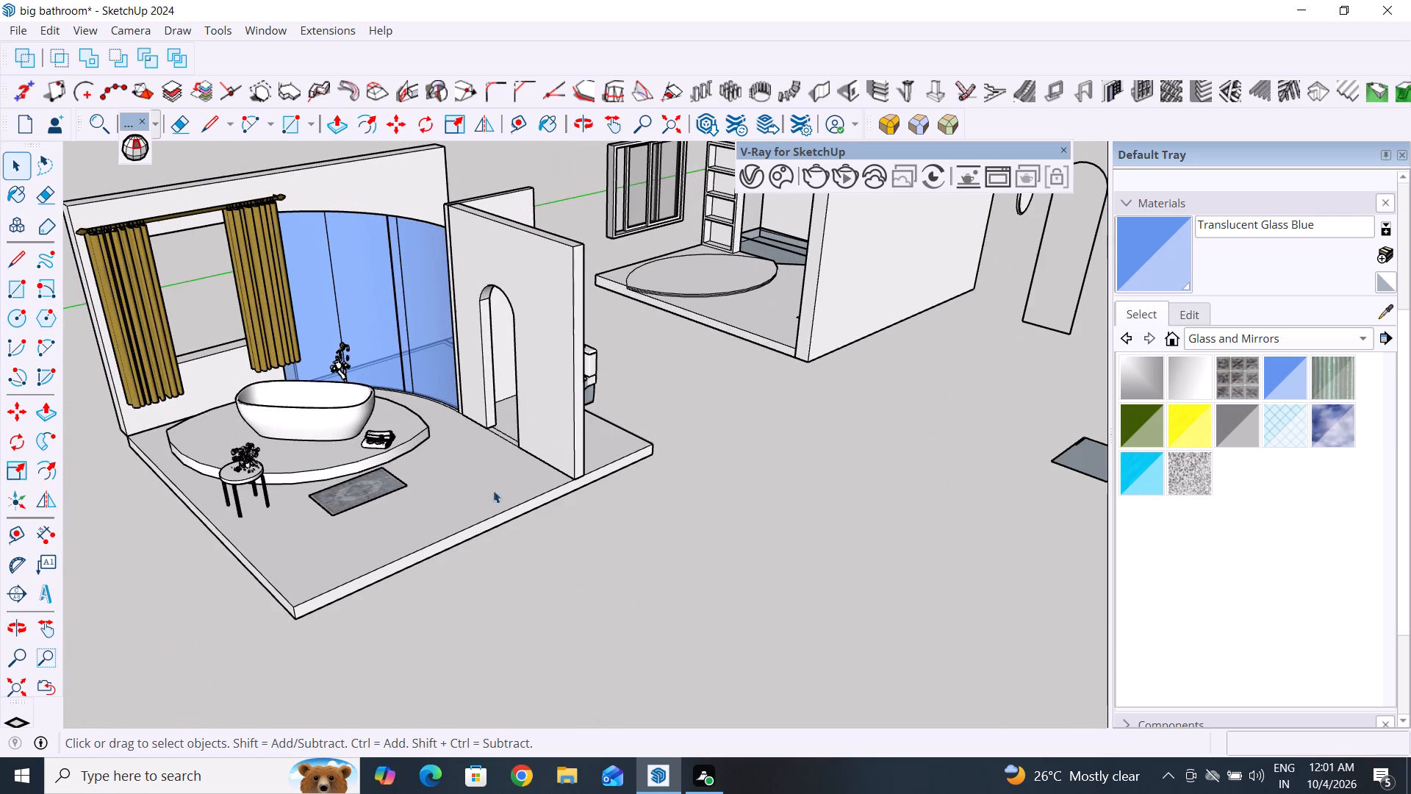
pyautogui.scroll(-3, 524, 524)
pyautogui.scroll(4, 215, 311)
pyautogui.scroll(3, 387, 223)
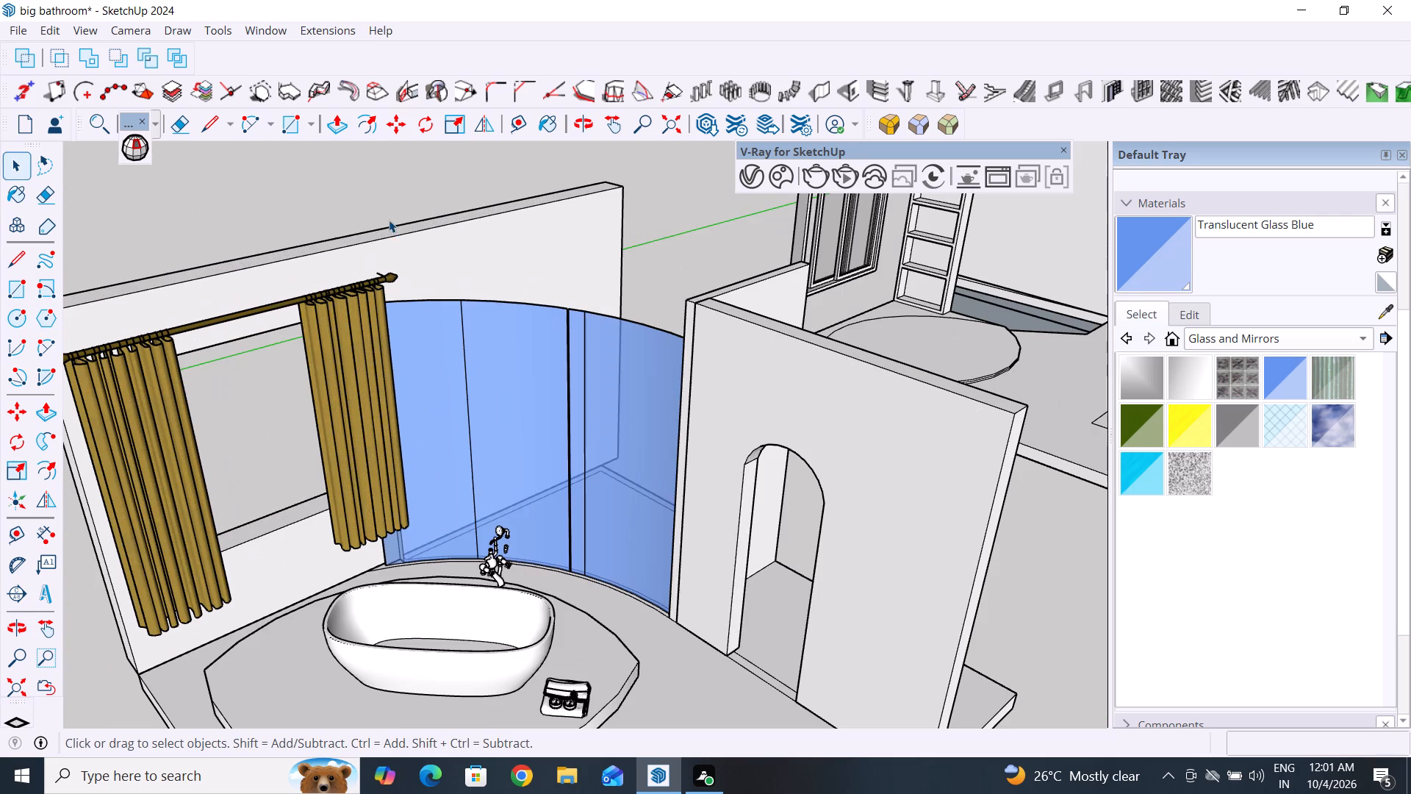
pyautogui.scroll(-4, 520, 273)
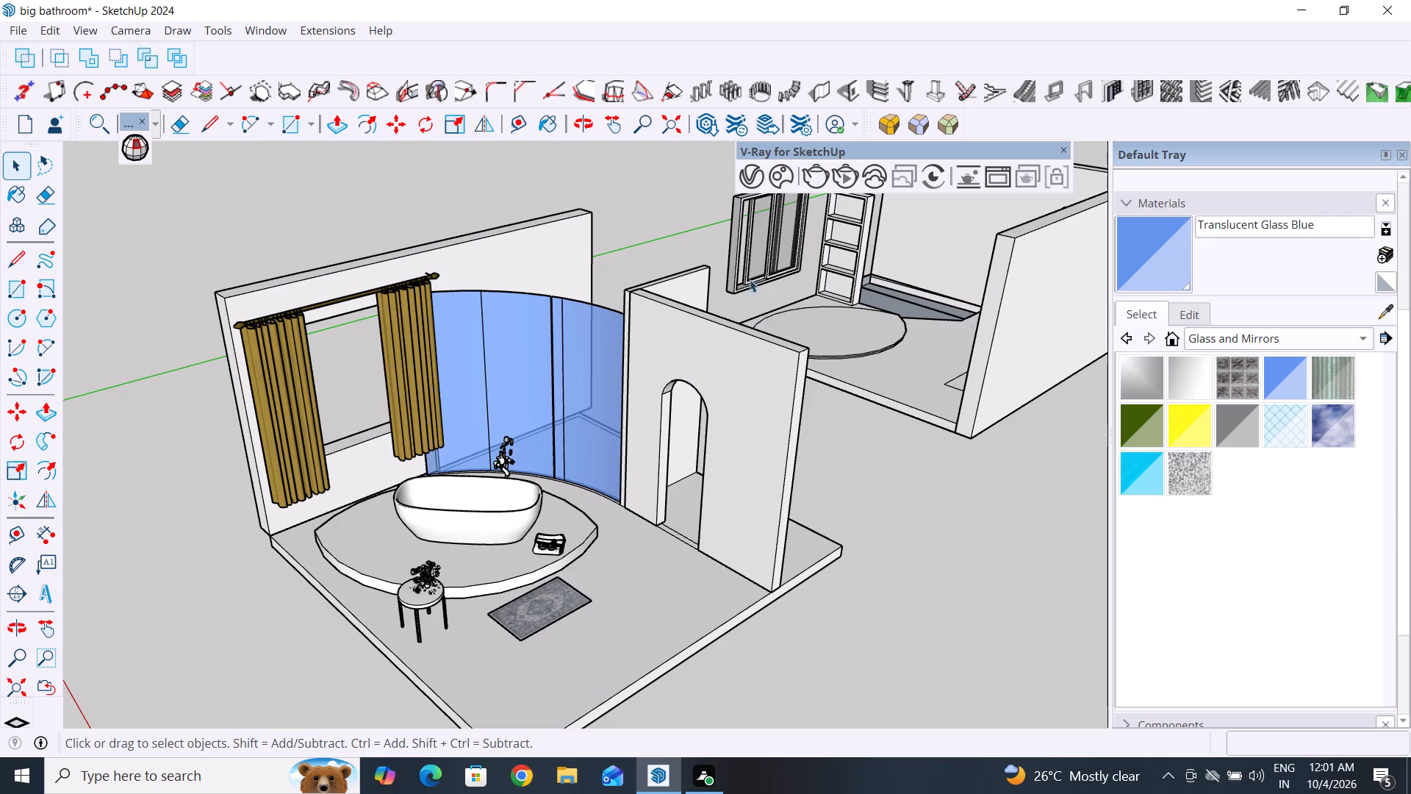
pyautogui.click(753, 284)
pyautogui.moveTo(353, 444); pyautogui.dragTo(861, 422, button='middle')
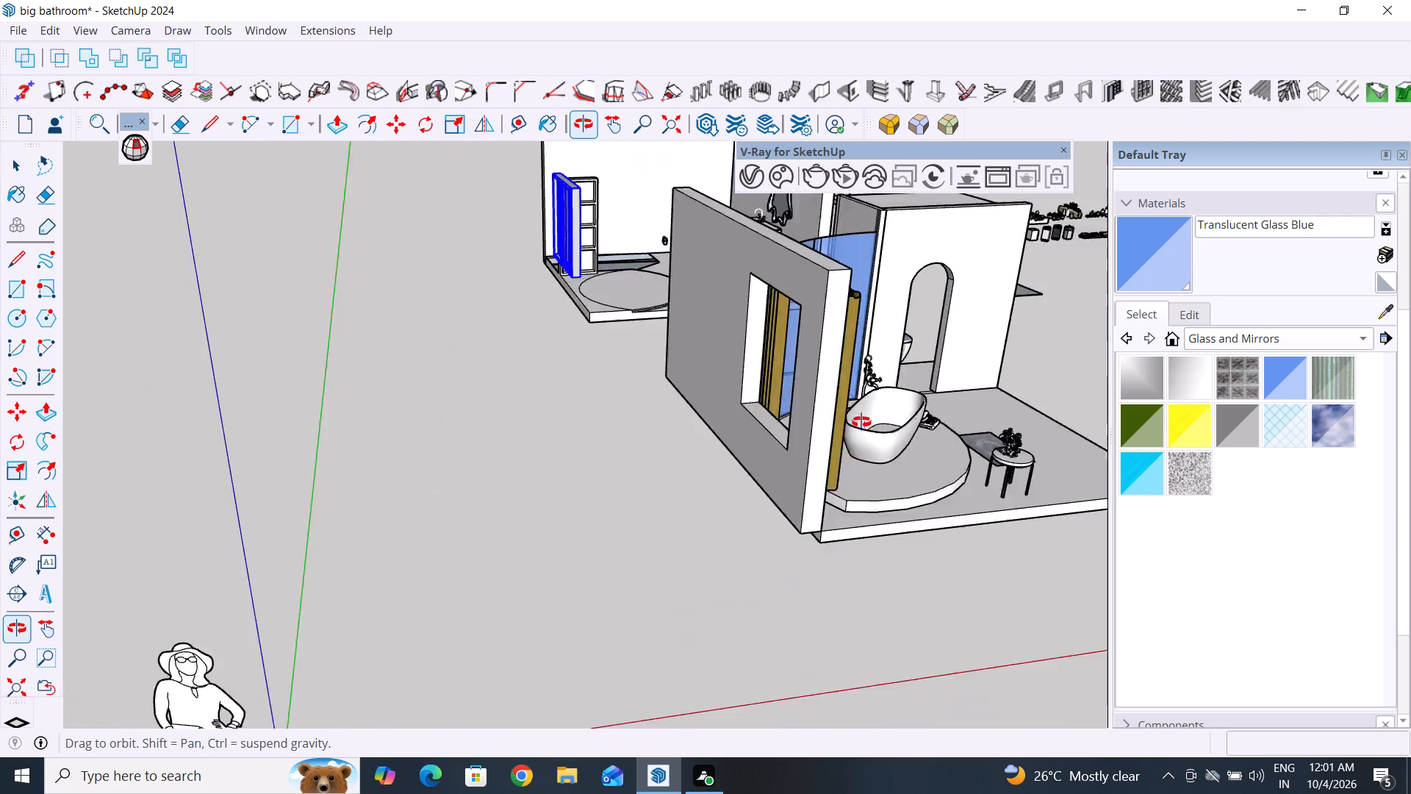
pyautogui.moveTo(861, 422); pyautogui.dragTo(970, 448, button='middle')
pyautogui.scroll(-4, 556, 490)
pyautogui.moveTo(467, 473); pyautogui.dragTo(581, 508, button='middle')
pyautogui.press('m')
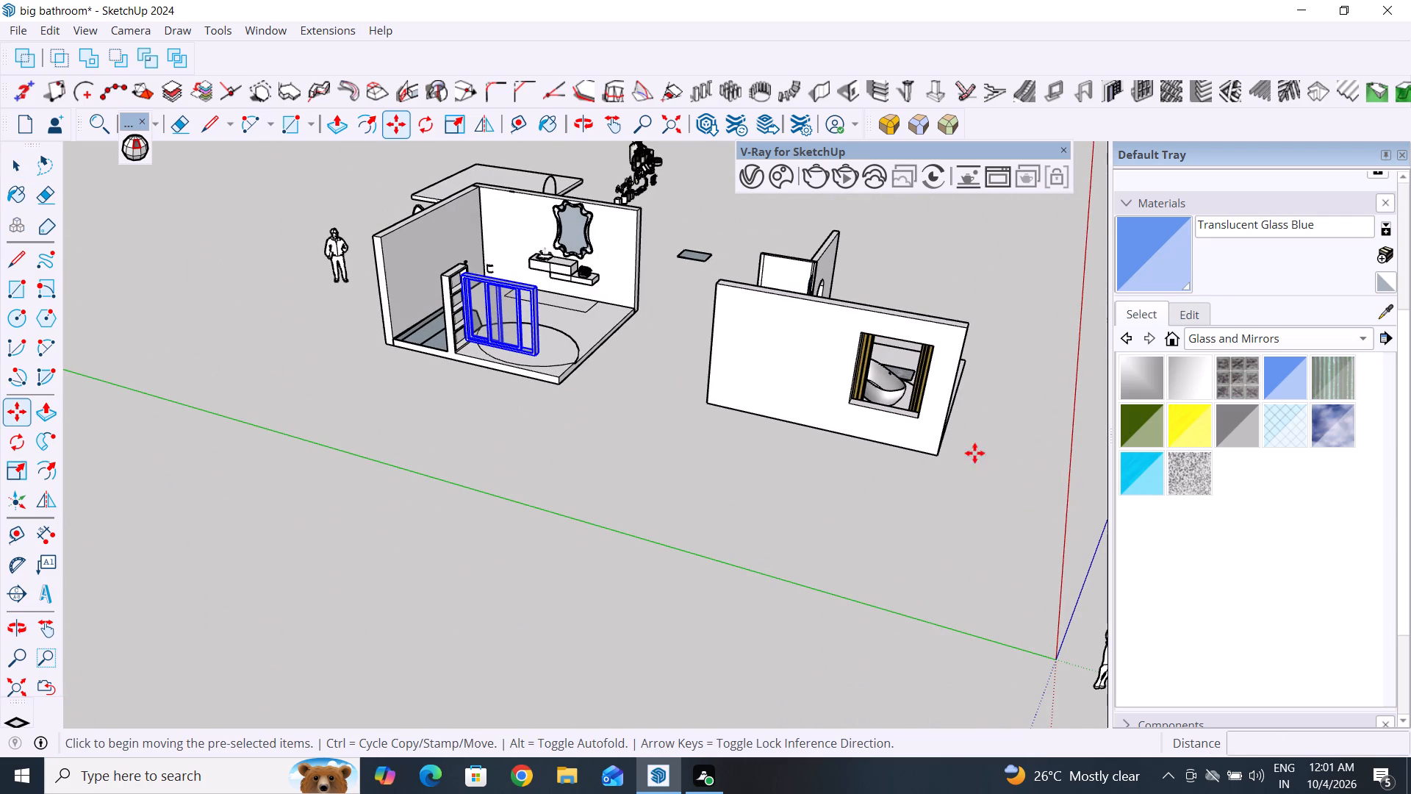
pyautogui.scroll(4, 548, 321)
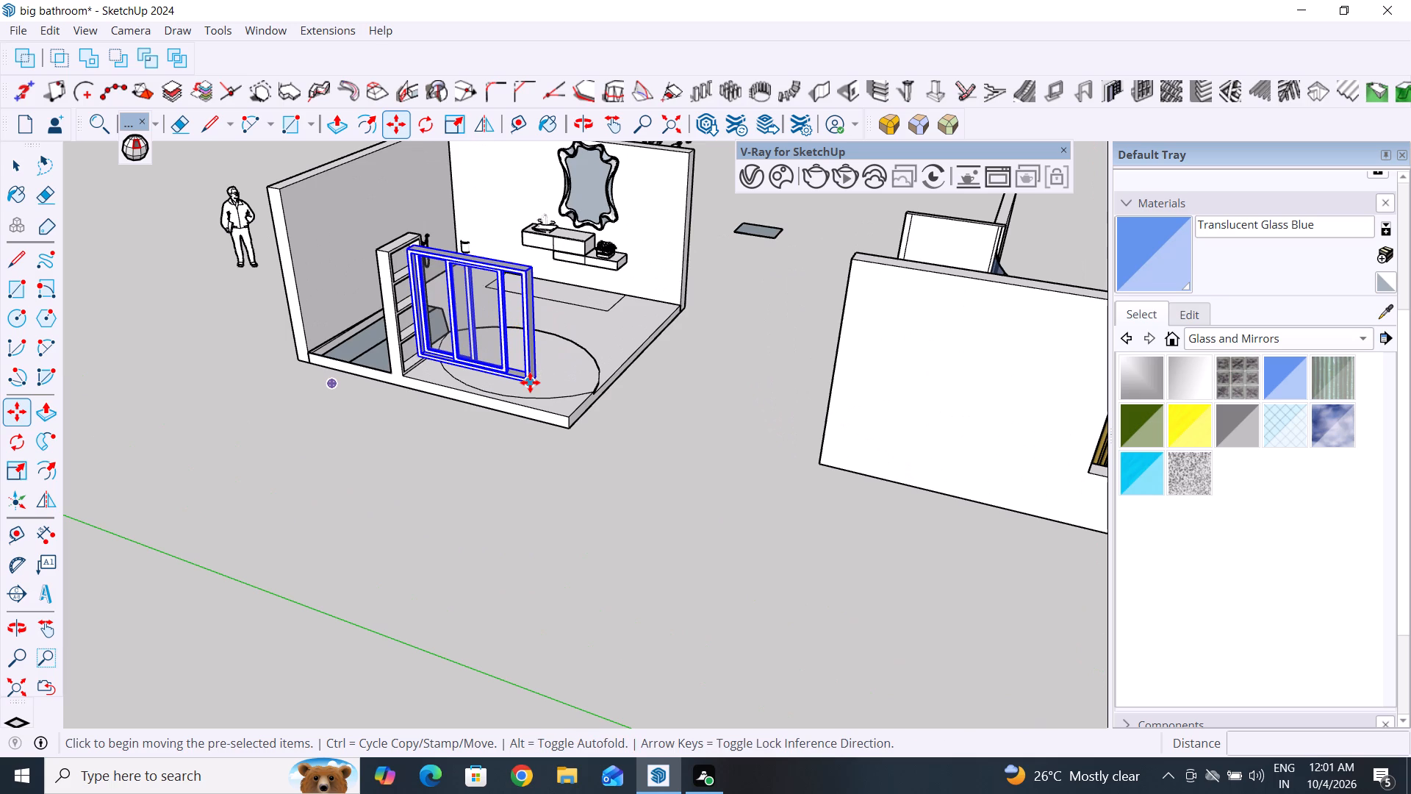
pyautogui.click(530, 382)
pyautogui.scroll(-5, 397, 412)
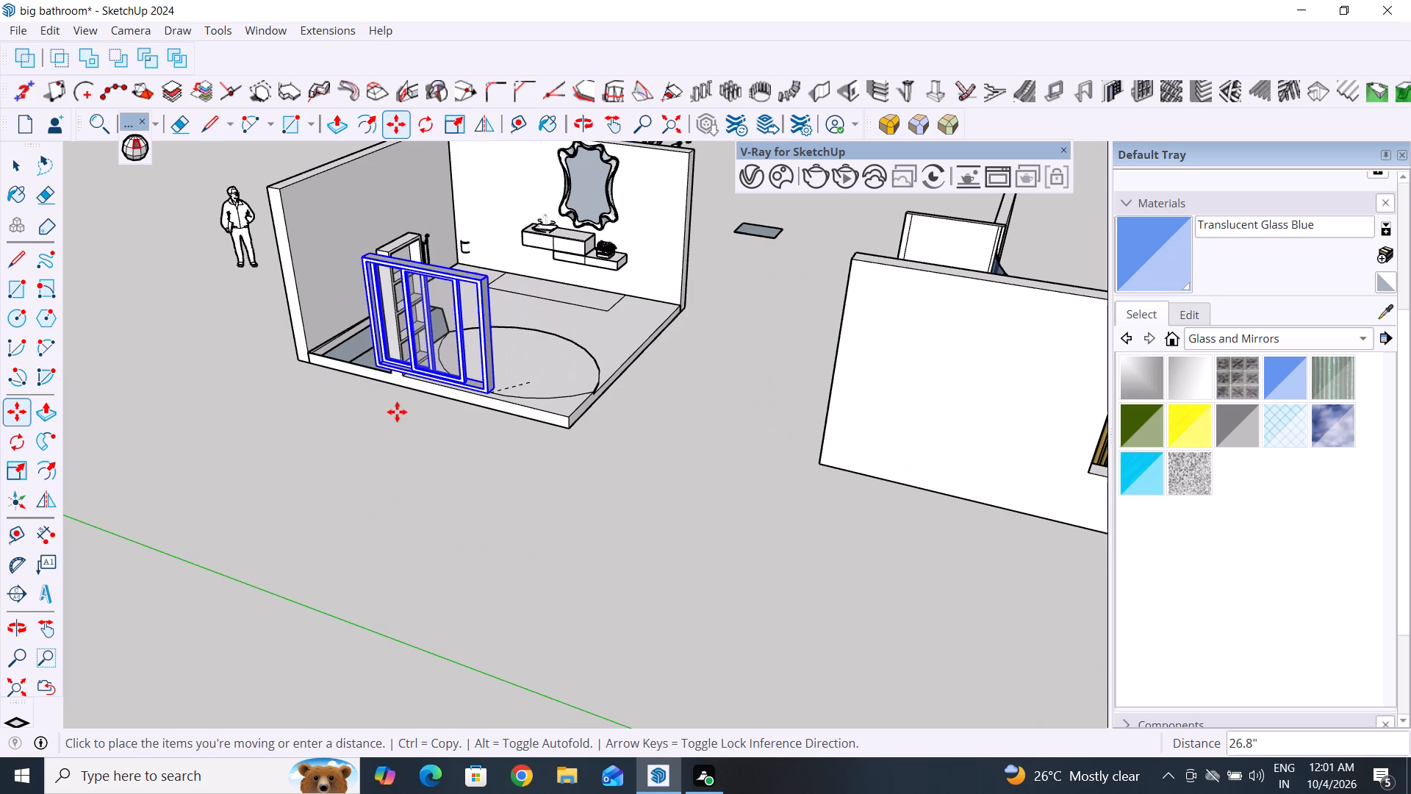
pyautogui.scroll(-7, 397, 412)
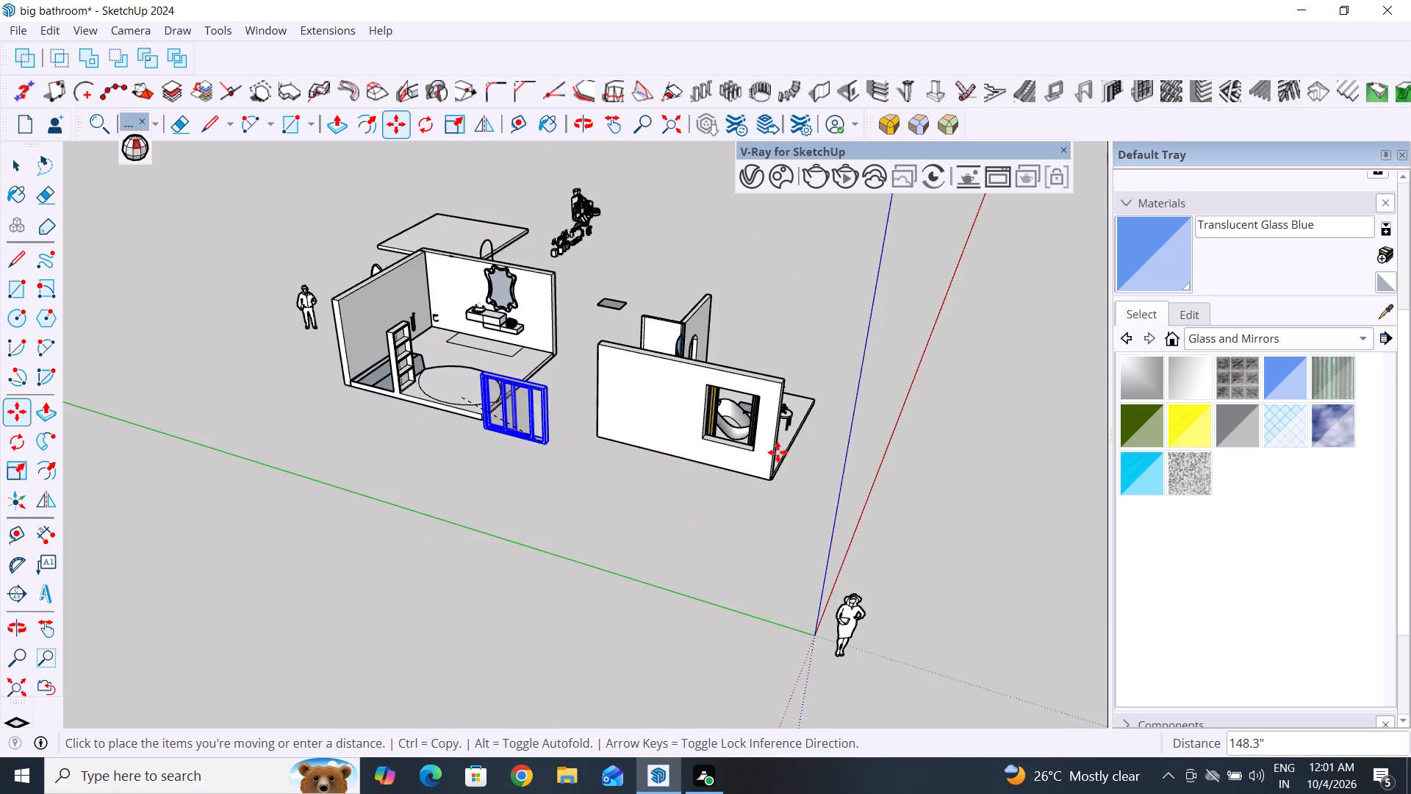
pyautogui.scroll(7, 769, 444)
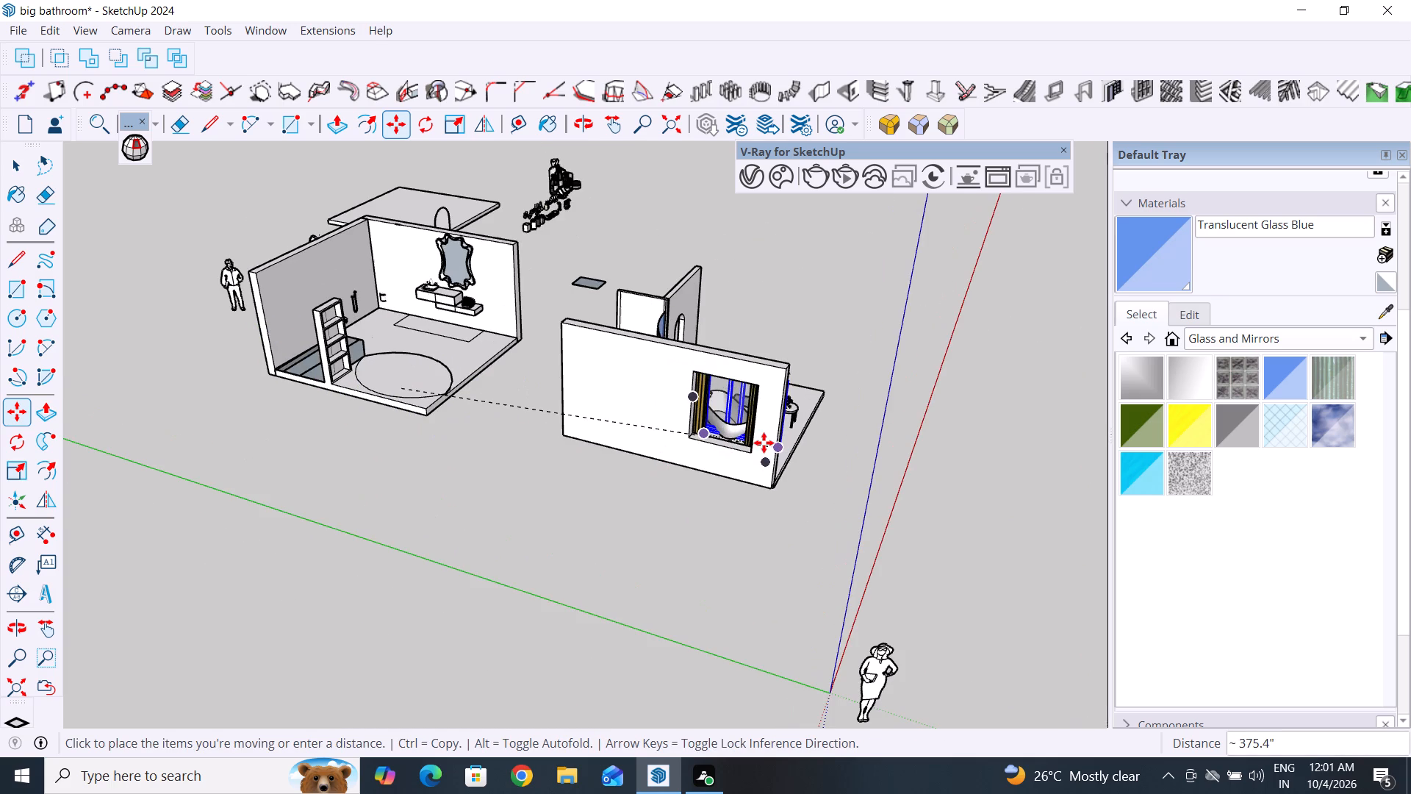
pyautogui.scroll(11, 764, 443)
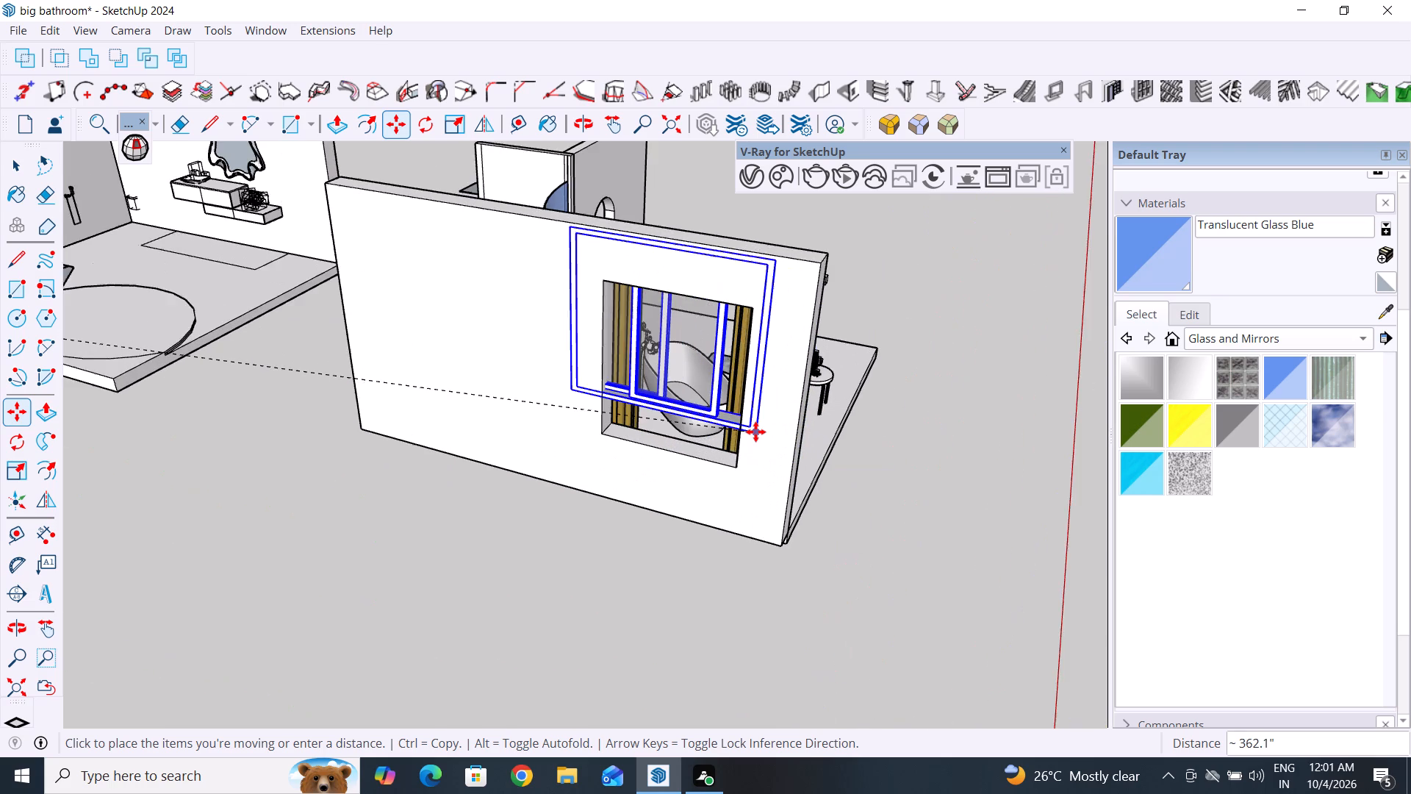
pyautogui.scroll(2, 755, 432)
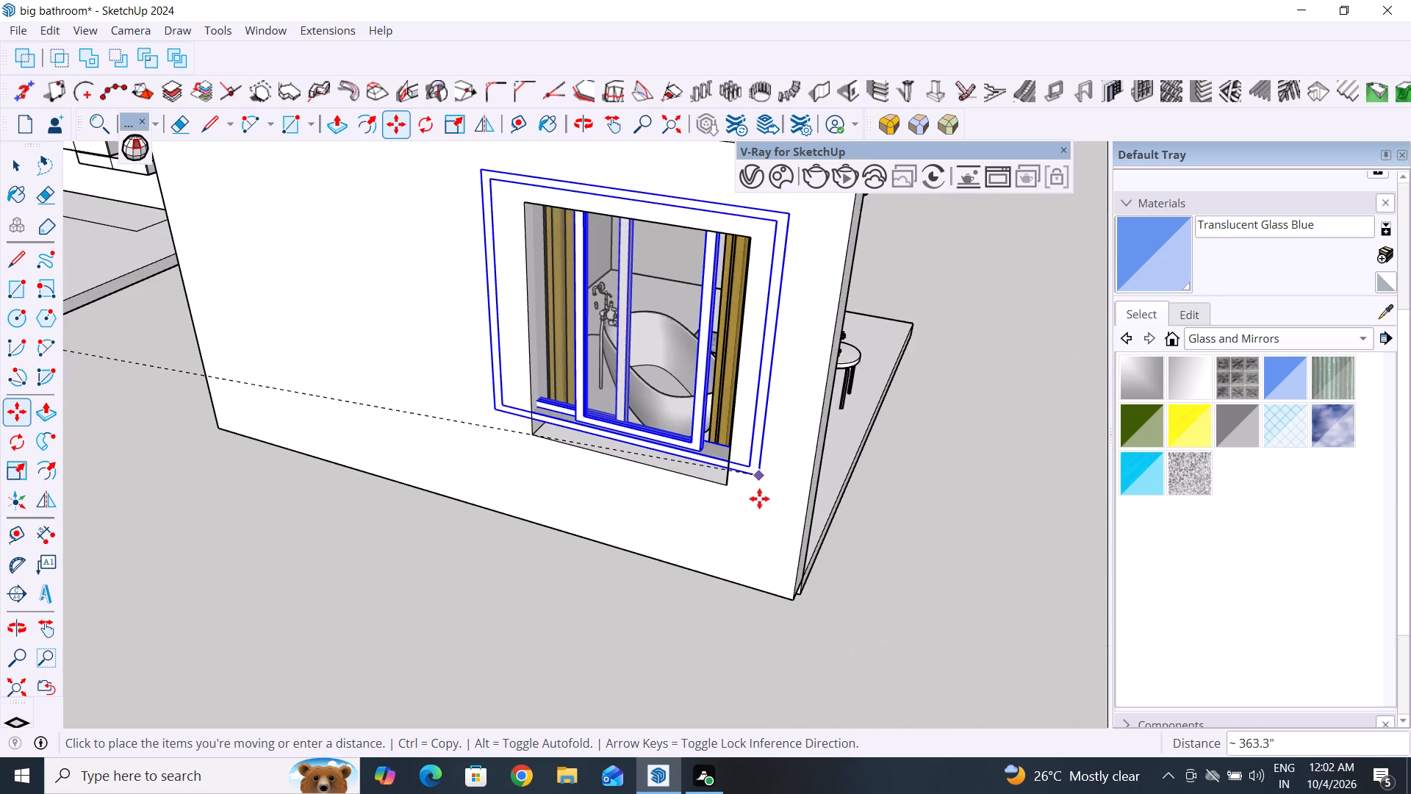
pyautogui.click(759, 501)
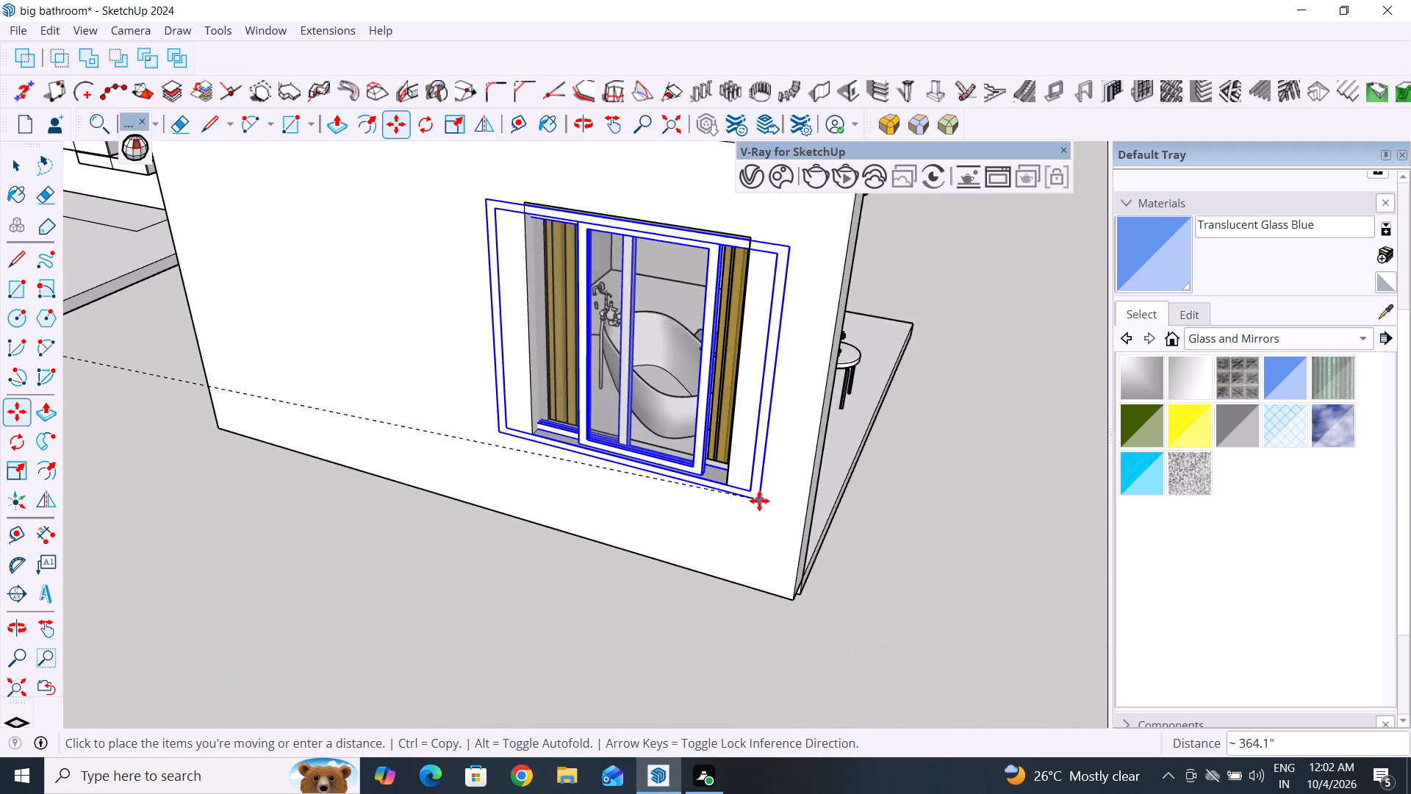
pyautogui.click(22, 165)
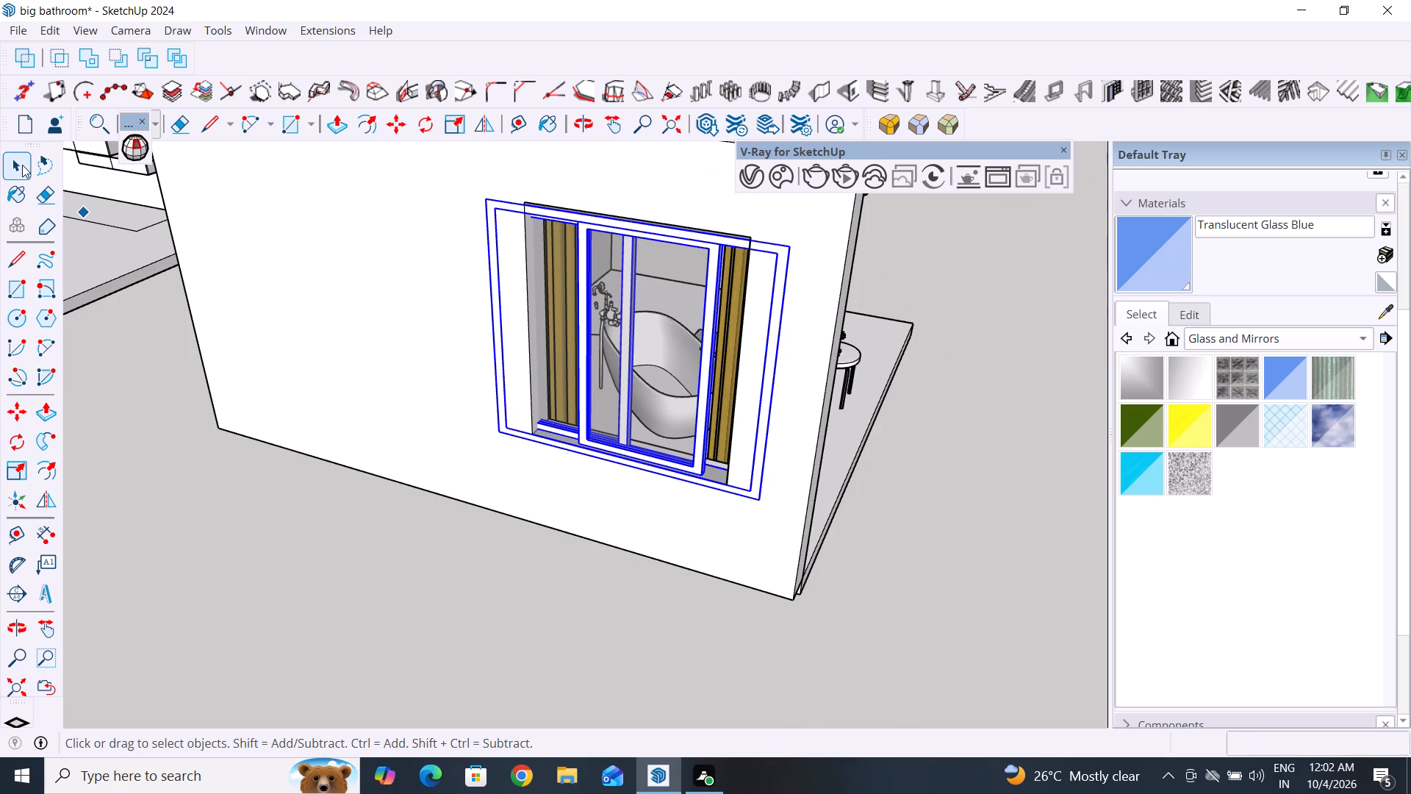
# Lower the window wall 6.0" from the floor slab's top corner to its bottom corner and clear the selection.
pyautogui.scroll(-4, 585, 548)
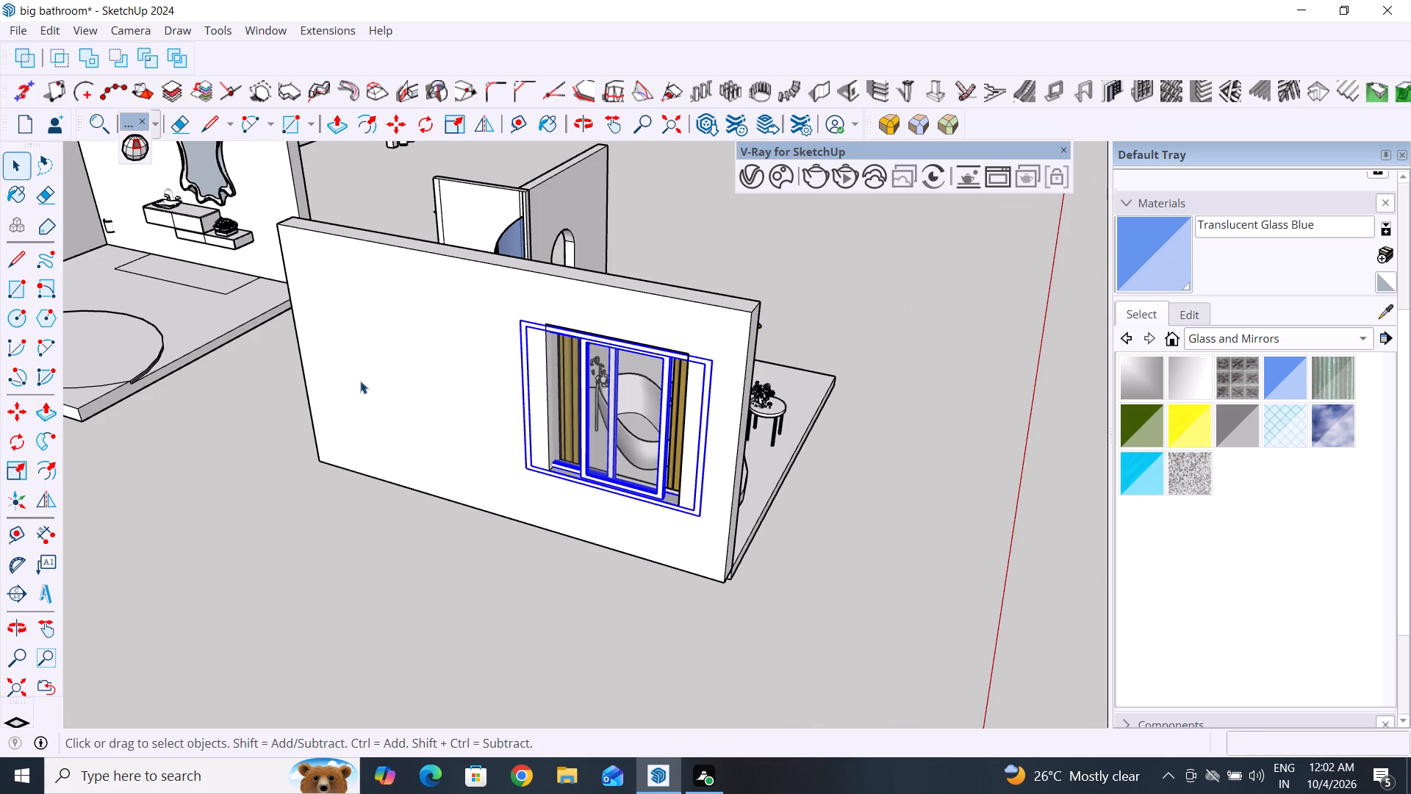
pyautogui.scroll(-2, 477, 477)
pyautogui.scroll(-2, 386, 474)
pyautogui.moveTo(565, 526); pyautogui.dragTo(531, 521, button='middle')
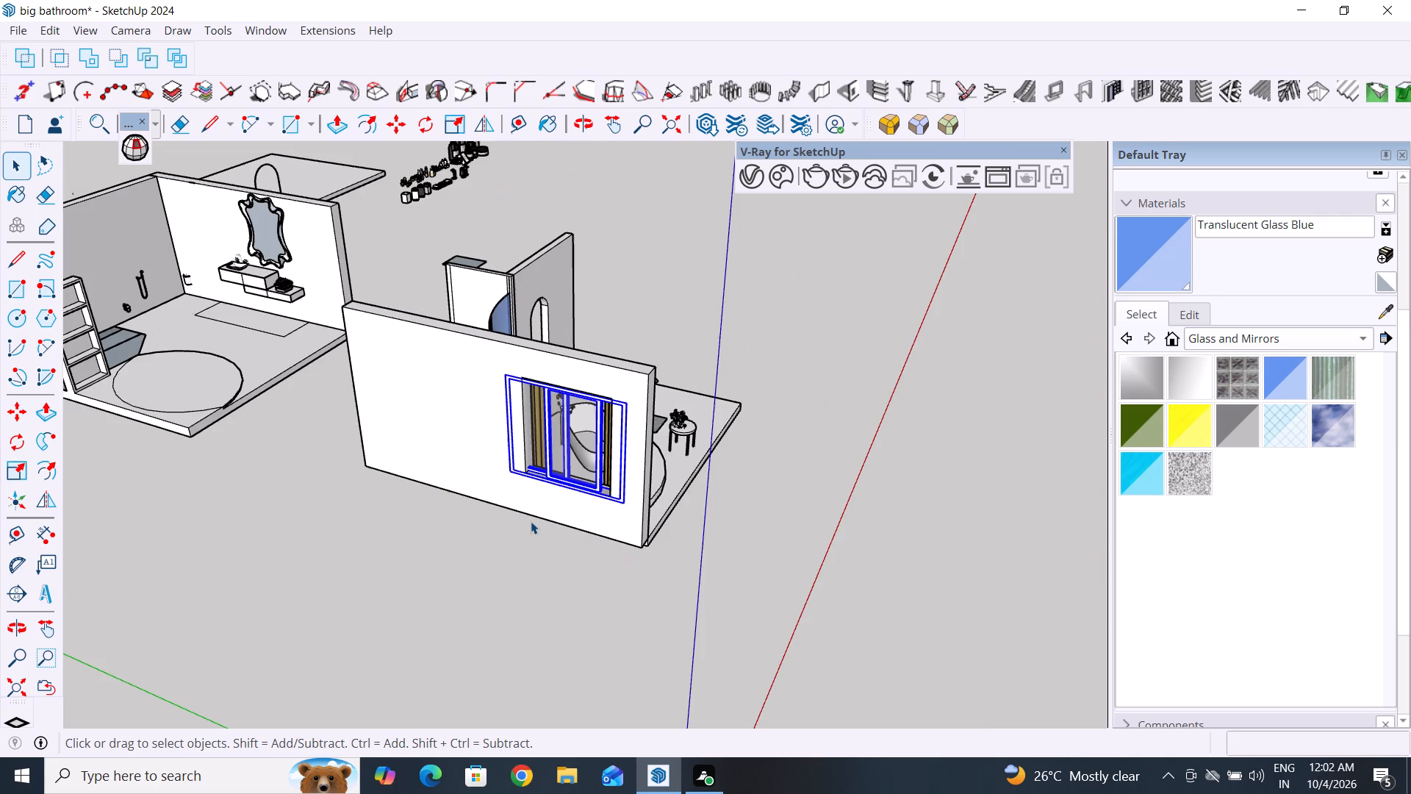
pyautogui.moveTo(531, 521); pyautogui.dragTo(644, 418, button='middle')
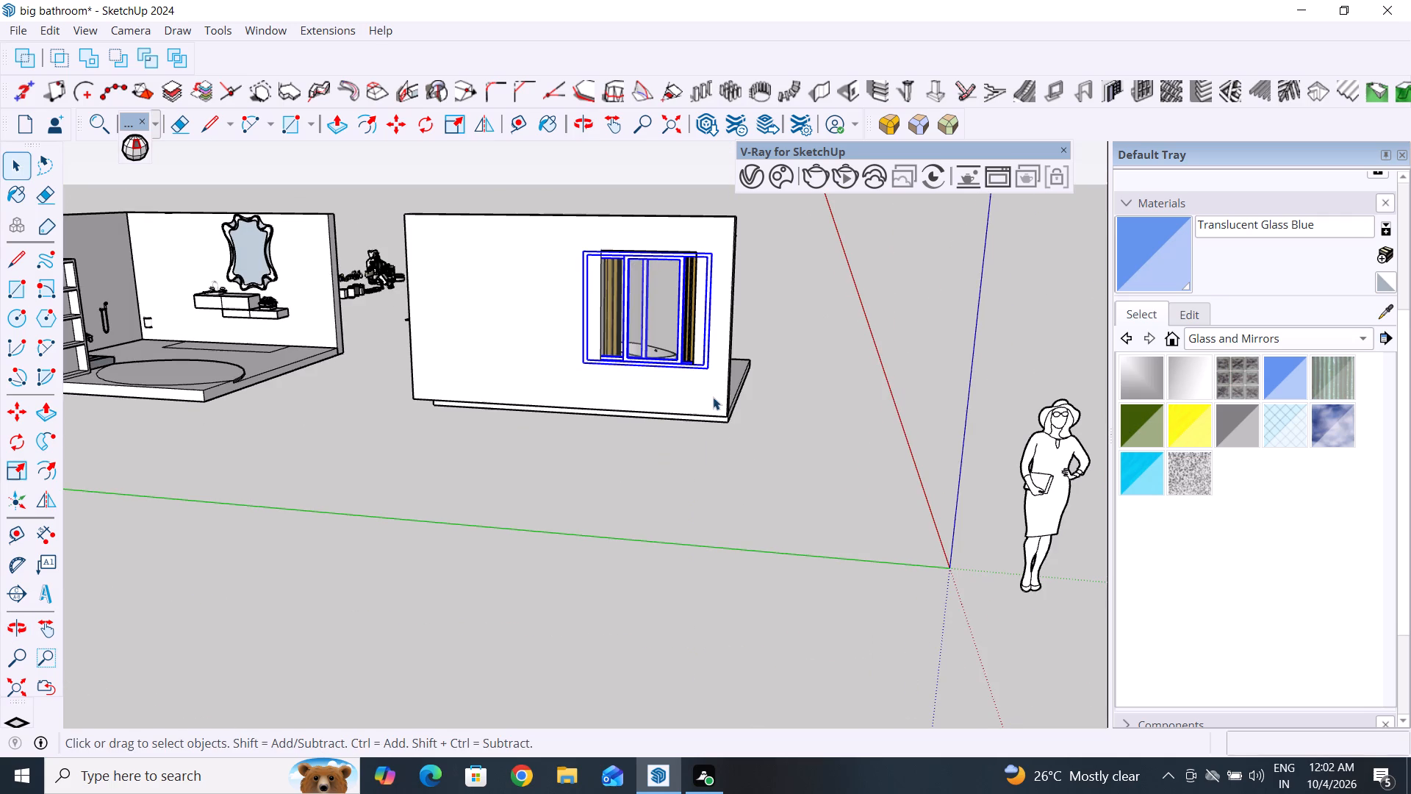
pyautogui.scroll(5, 714, 405)
pyautogui.moveTo(728, 446); pyautogui.dragTo(642, 432, button='middle')
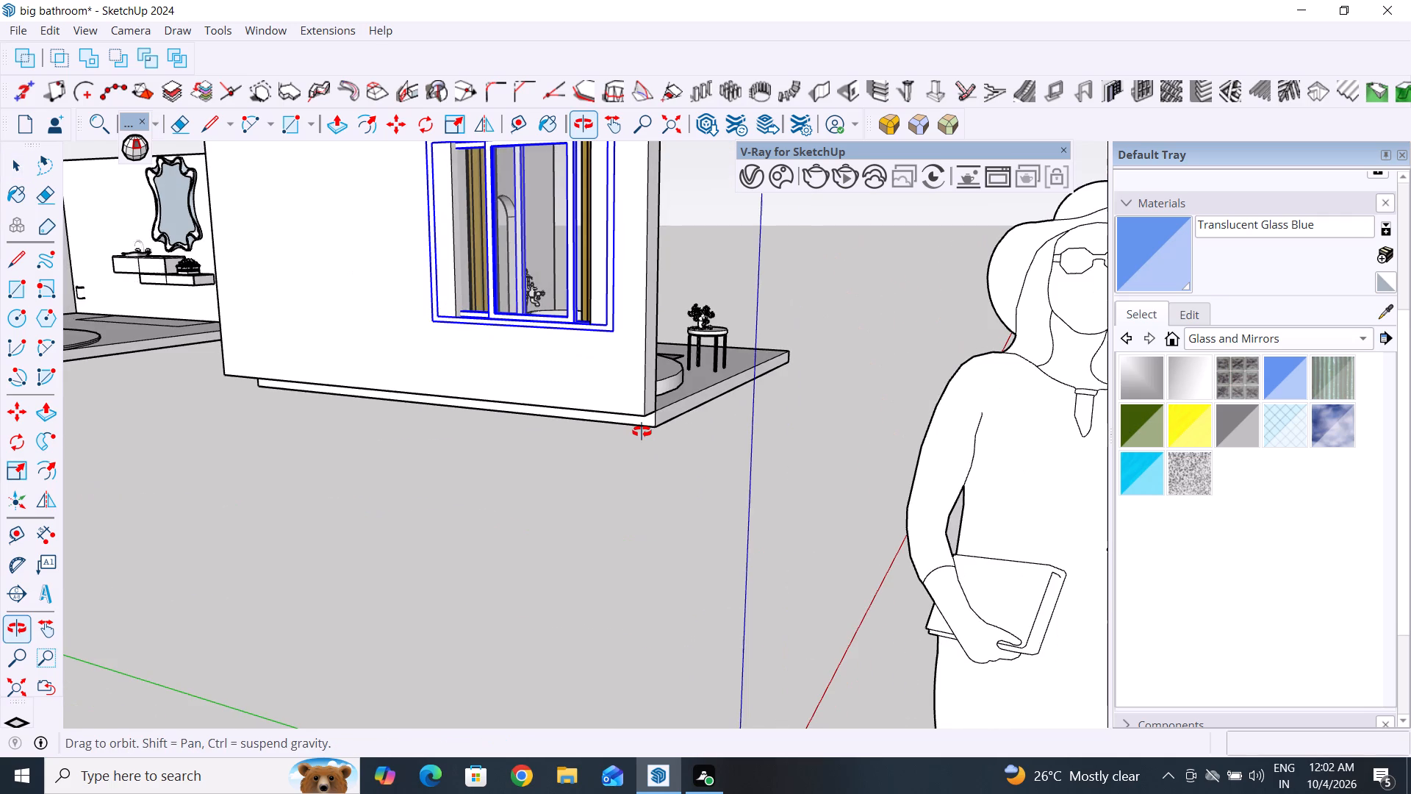
pyautogui.moveTo(642, 432); pyautogui.dragTo(532, 446, button='middle')
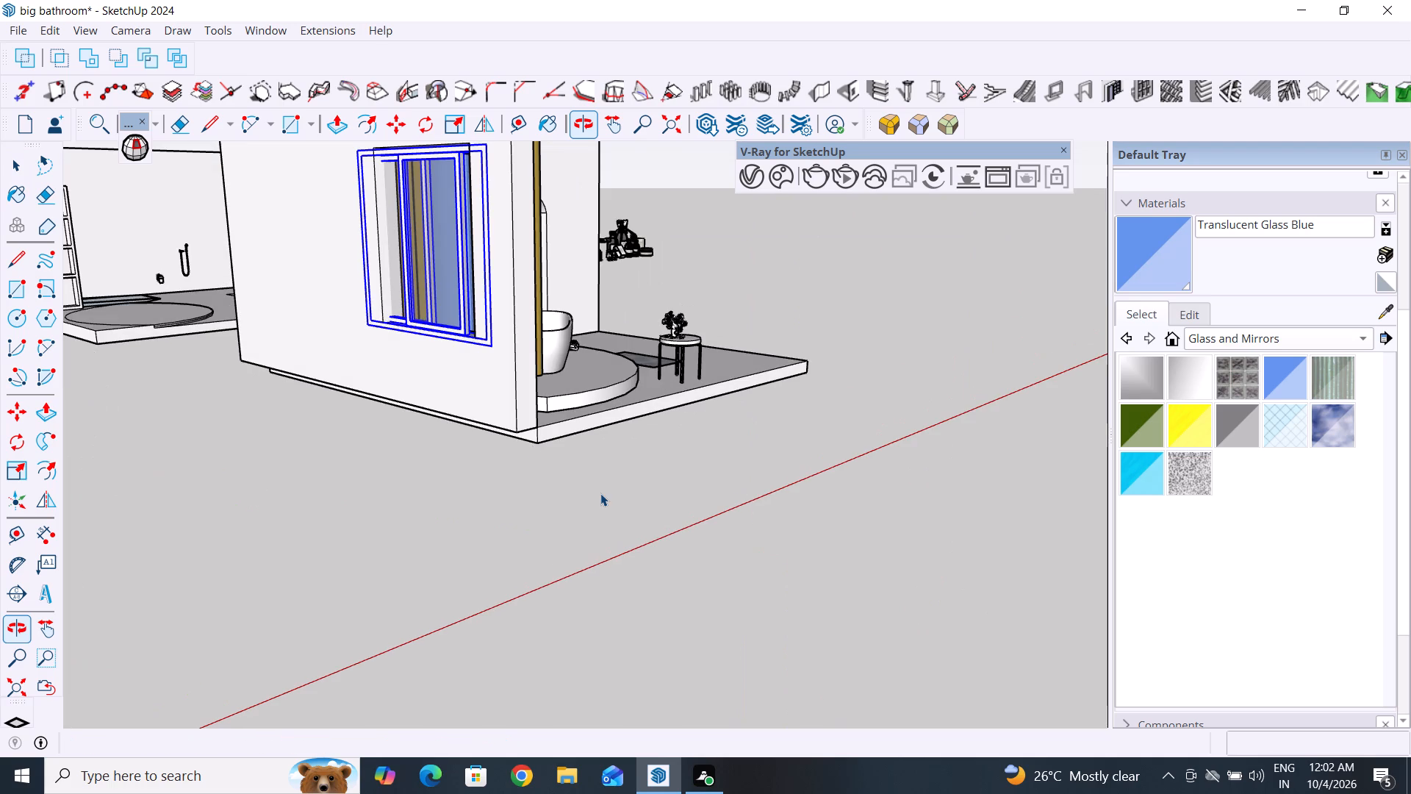
pyautogui.scroll(-4, 600, 493)
pyautogui.moveTo(535, 446); pyautogui.dragTo(539, 375, button='middle')
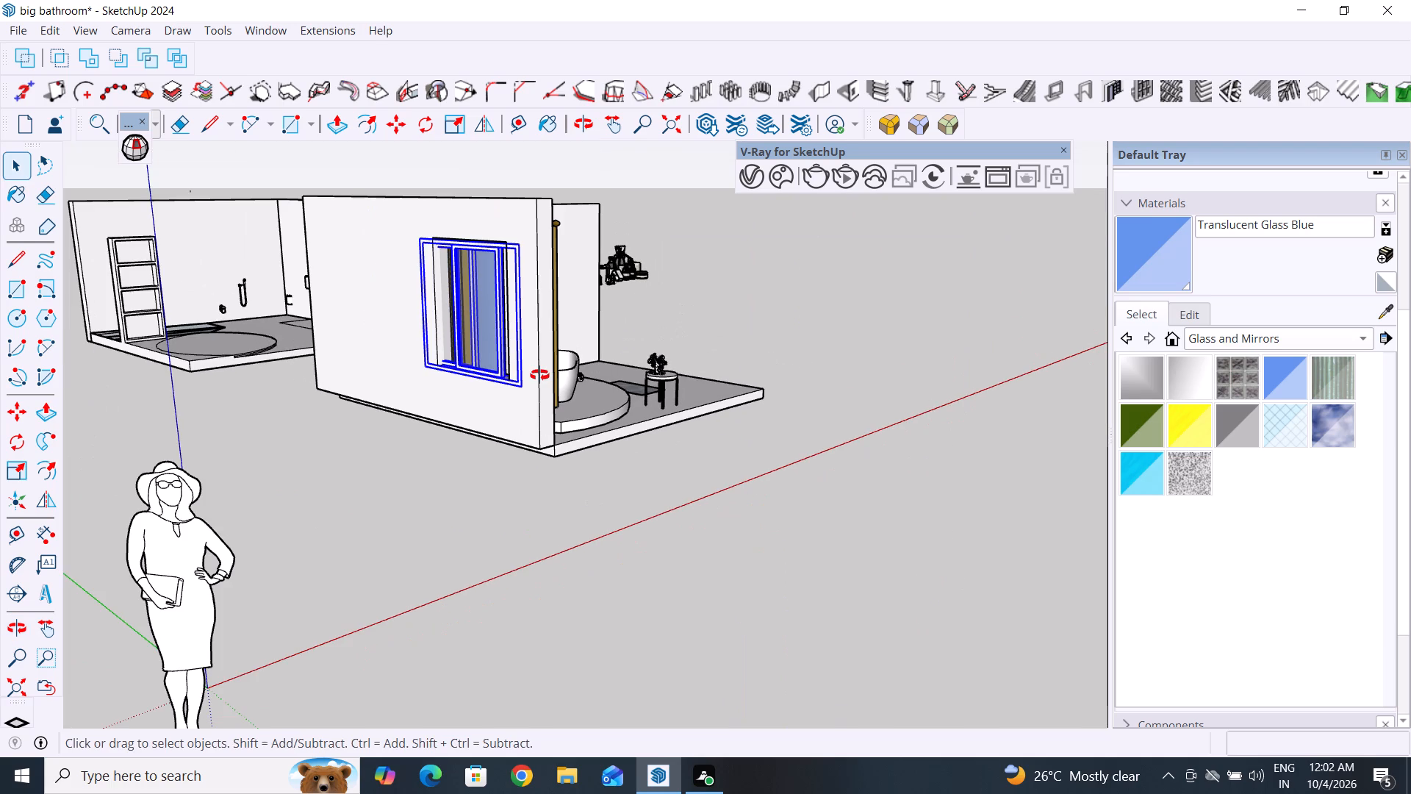
pyautogui.moveTo(539, 375); pyautogui.dragTo(504, 374, button='middle')
pyautogui.click(12, 171)
pyautogui.click(430, 461)
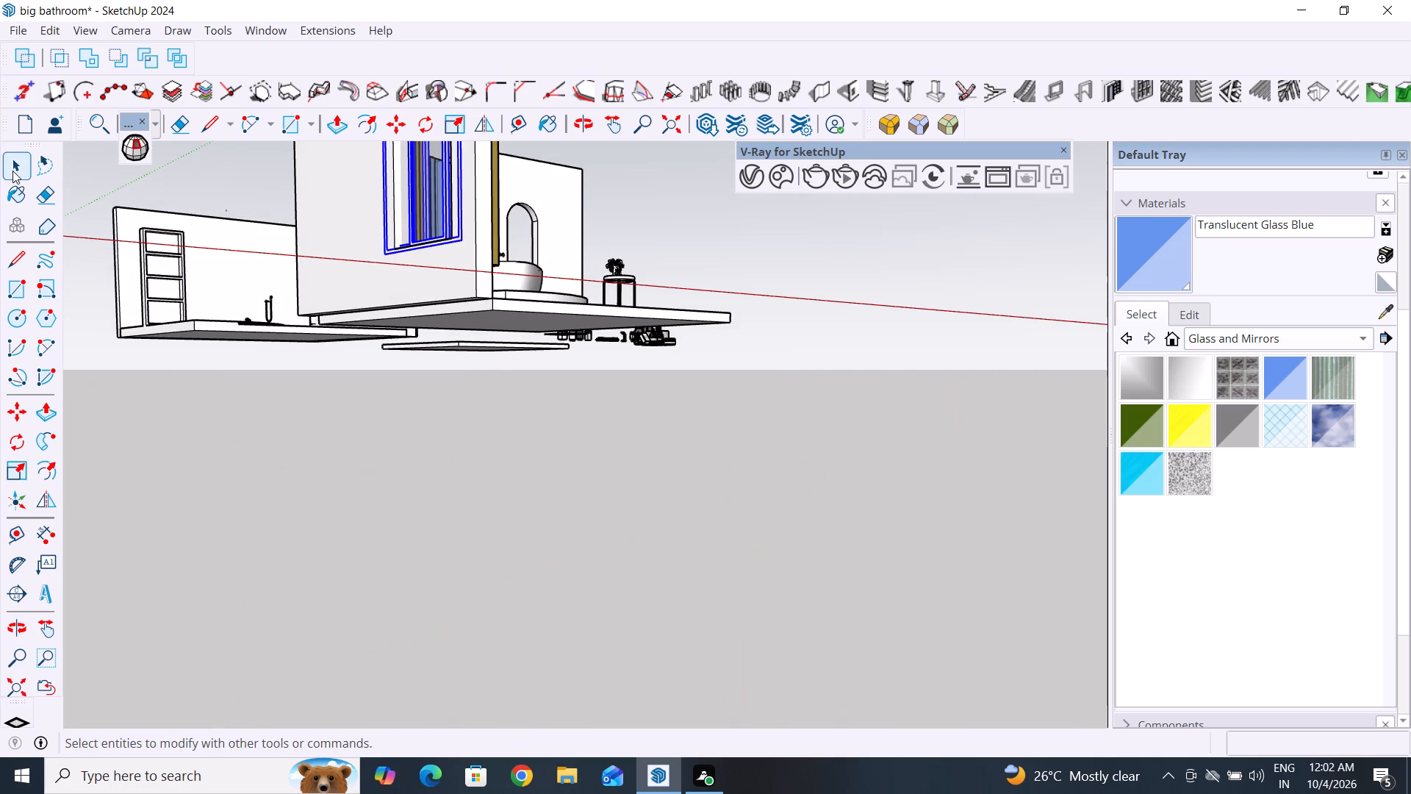
pyautogui.click(734, 410)
pyautogui.click(482, 297)
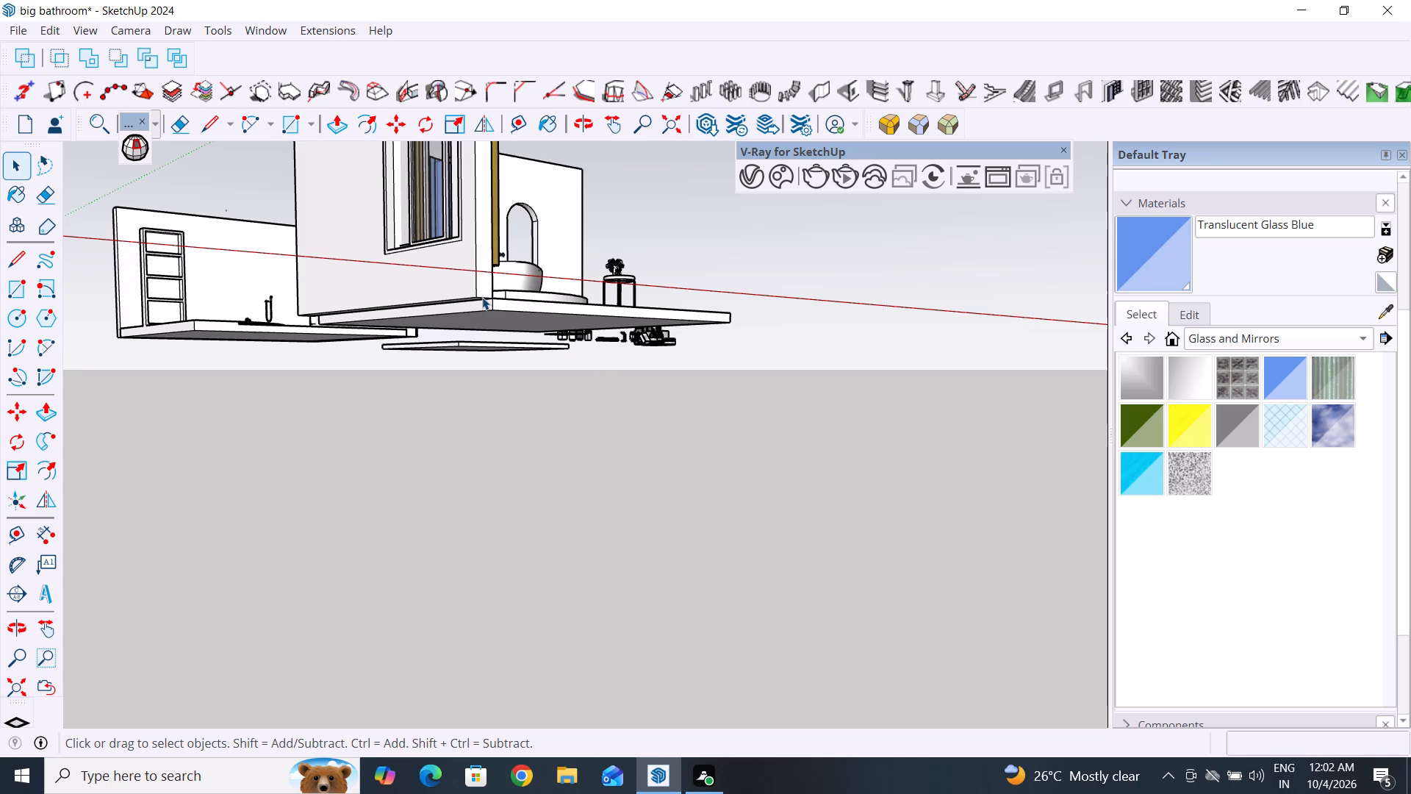
pyautogui.press('m')
pyautogui.scroll(2, 498, 316)
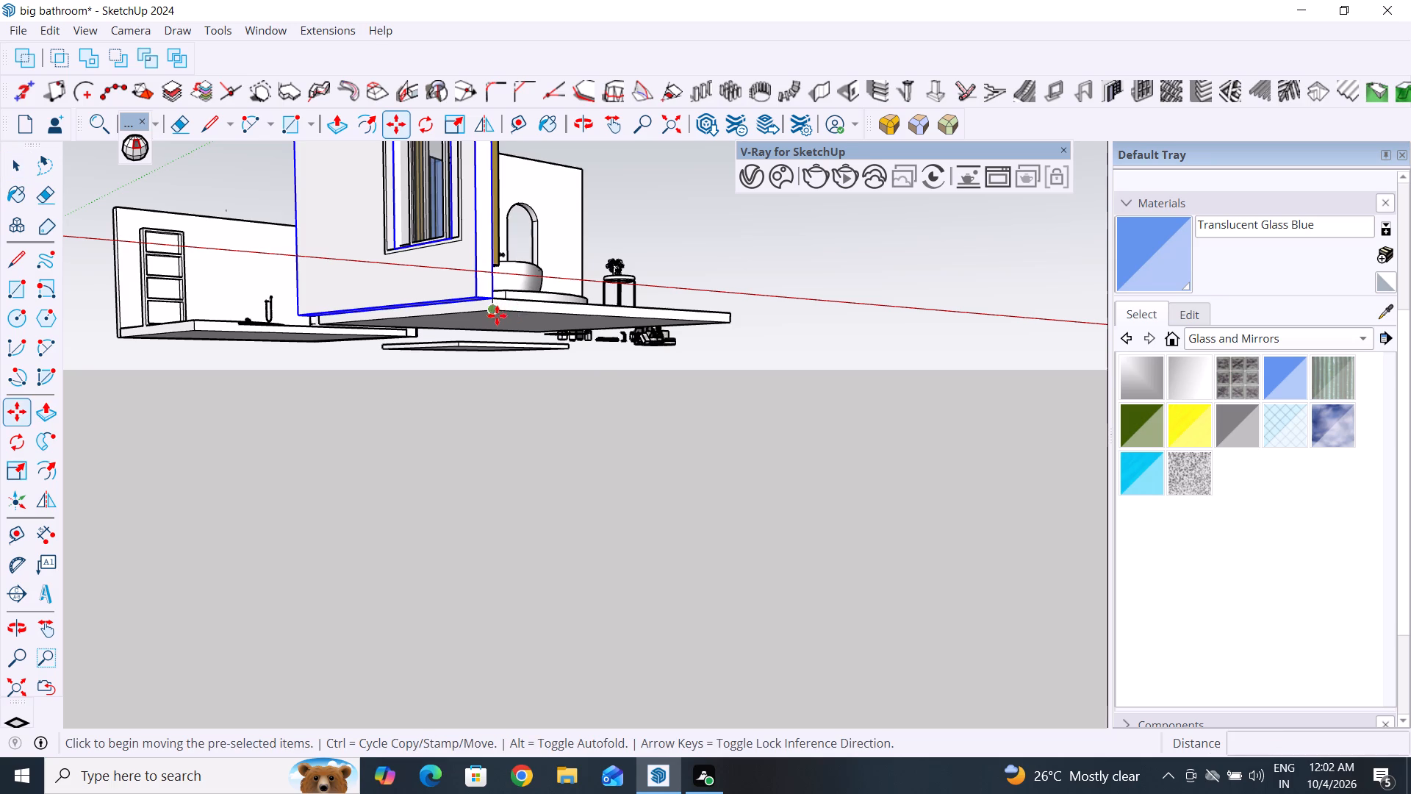
pyautogui.scroll(12, 497, 315)
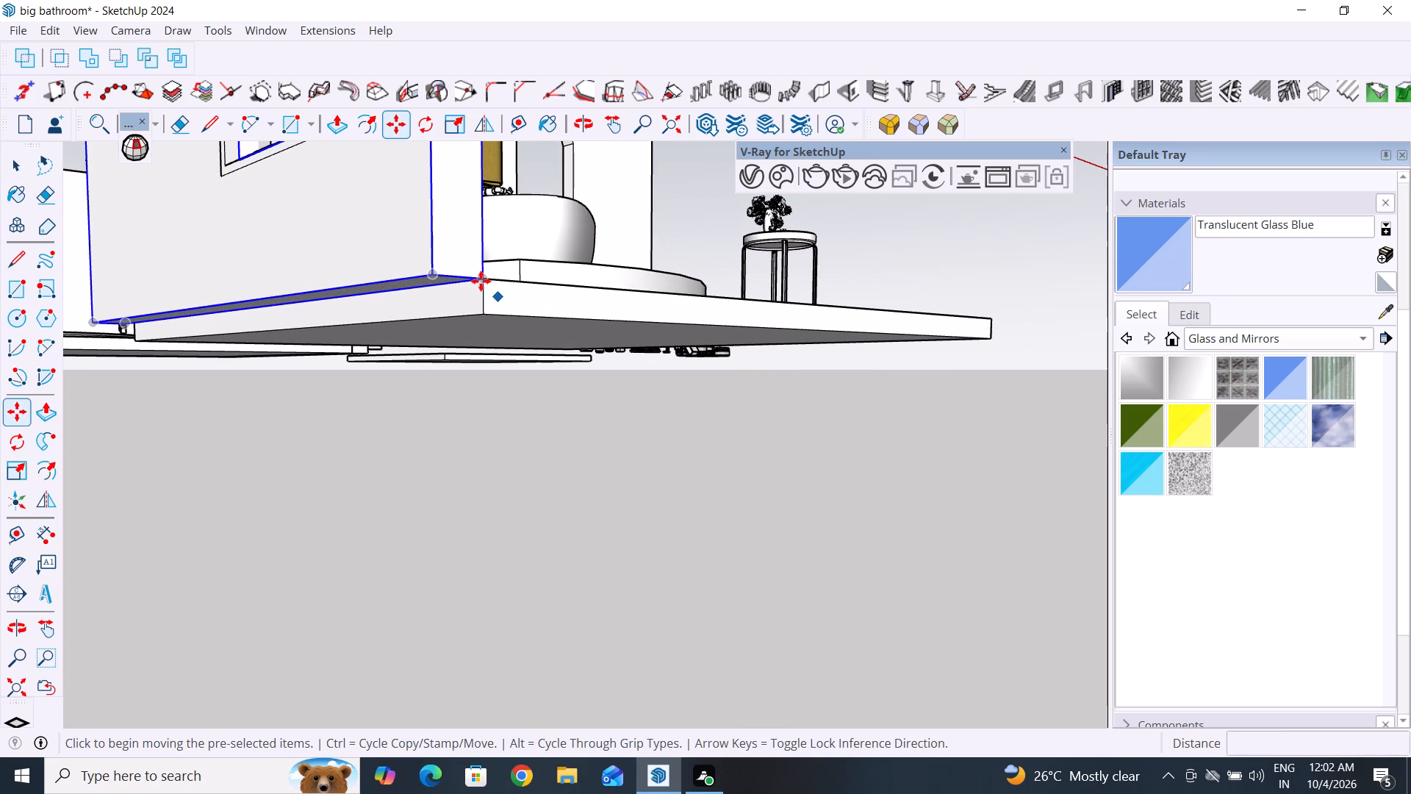
pyautogui.click(480, 276)
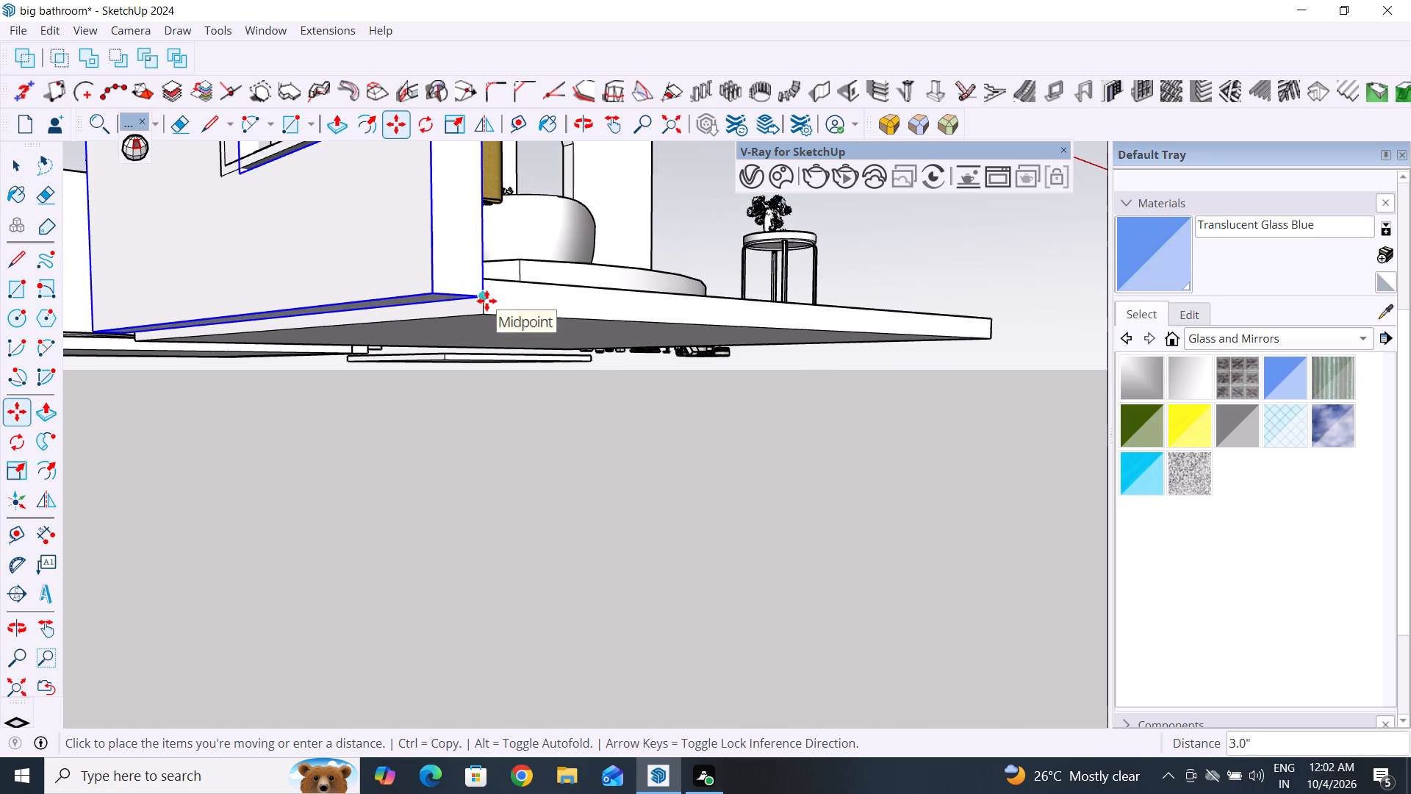
pyautogui.click(487, 310)
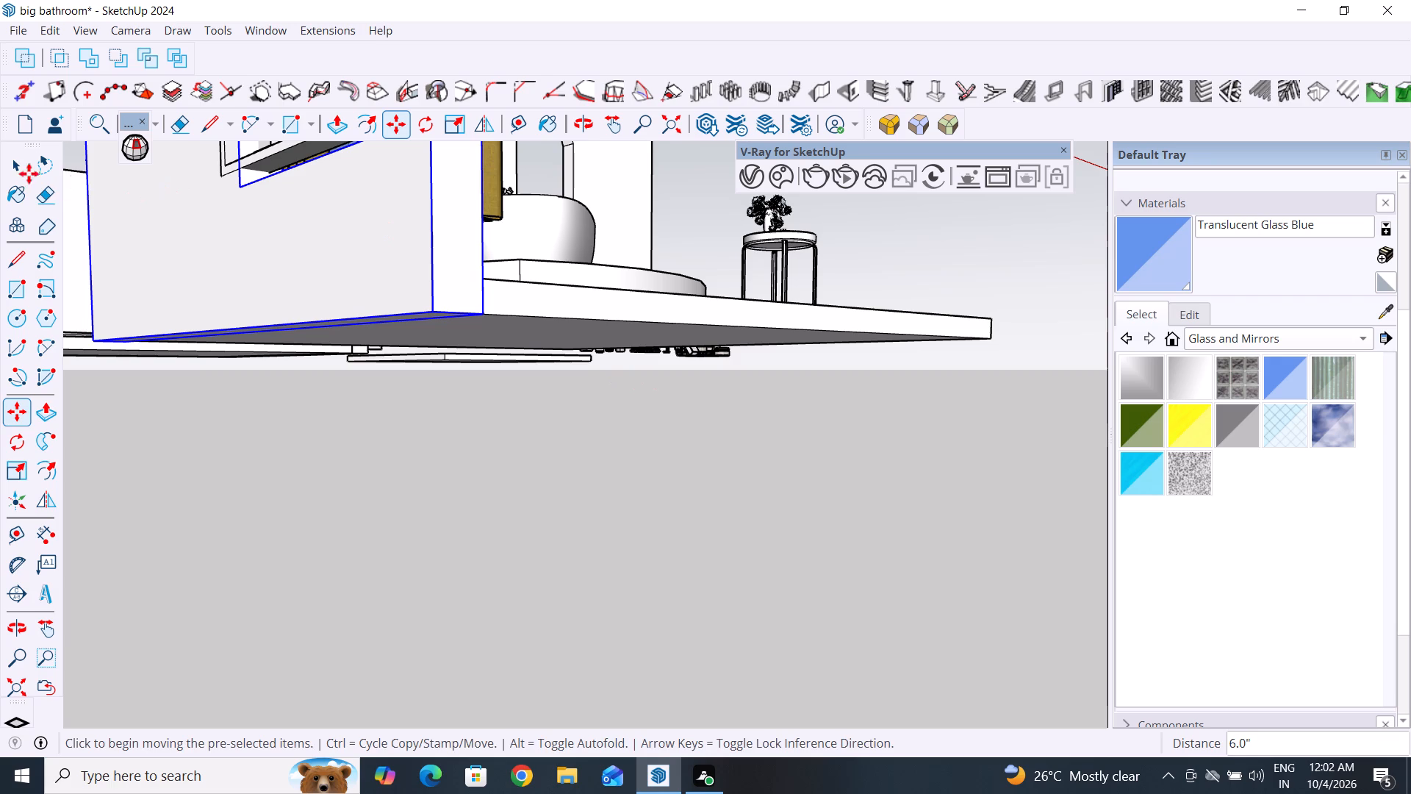
pyautogui.click(21, 165)
pyautogui.click(536, 471)
# Scale the sliding window frame uniformly to 0.80 about its centre to match the width of the wall opening.
pyautogui.scroll(-7, 750, 441)
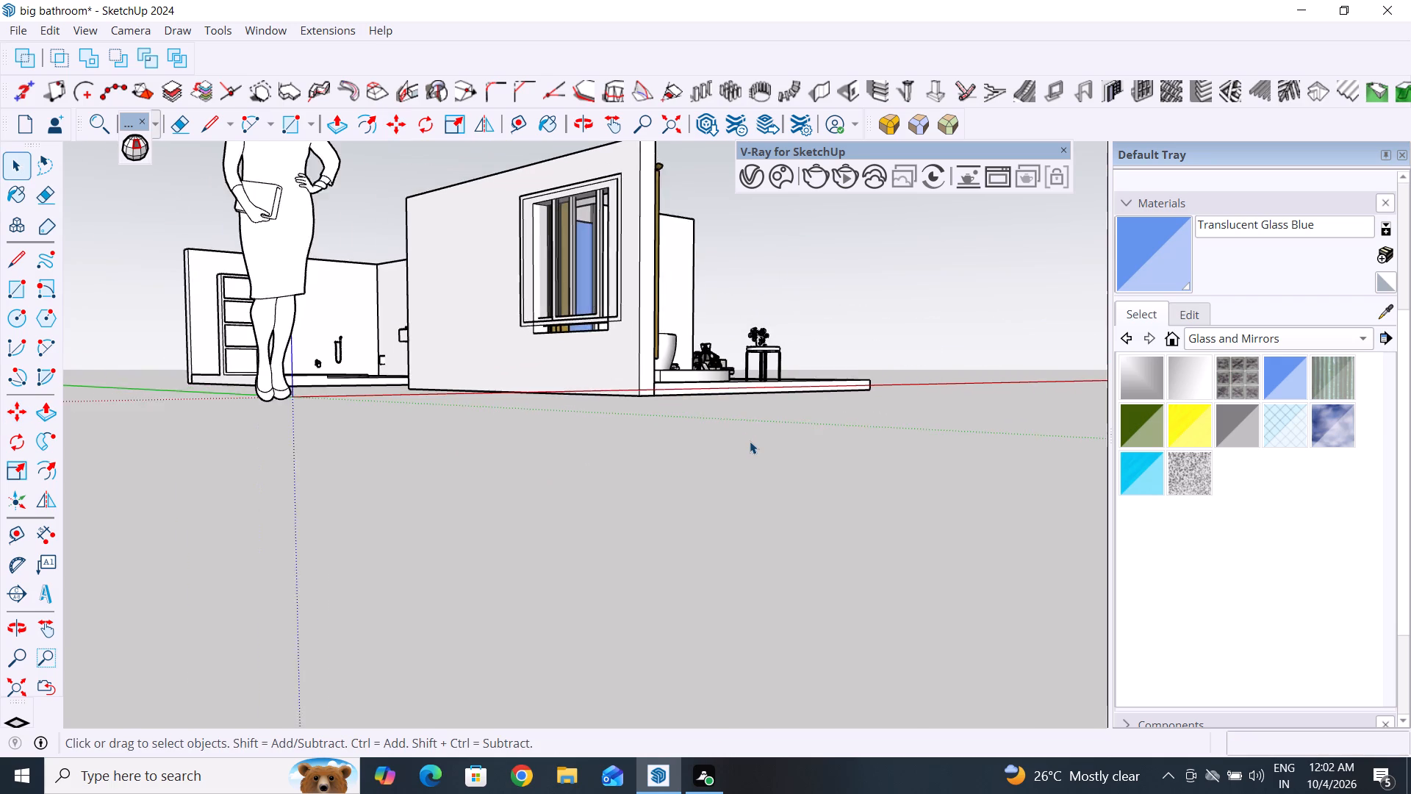
pyautogui.scroll(4, 611, 316)
pyautogui.scroll(-6, 614, 306)
pyautogui.scroll(3, 570, 150)
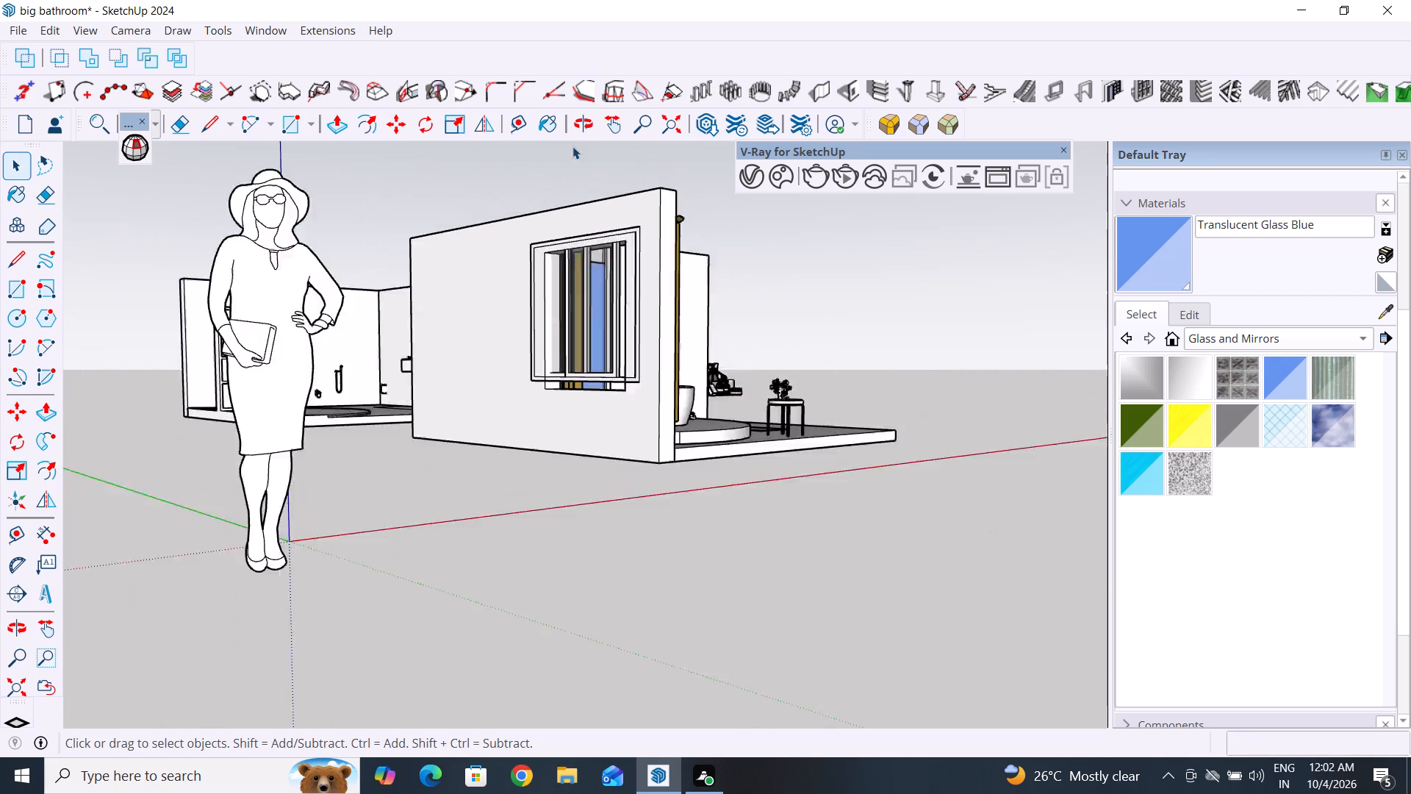
pyautogui.scroll(1, 572, 146)
pyautogui.scroll(-3, 631, 342)
pyautogui.scroll(-3, 622, 540)
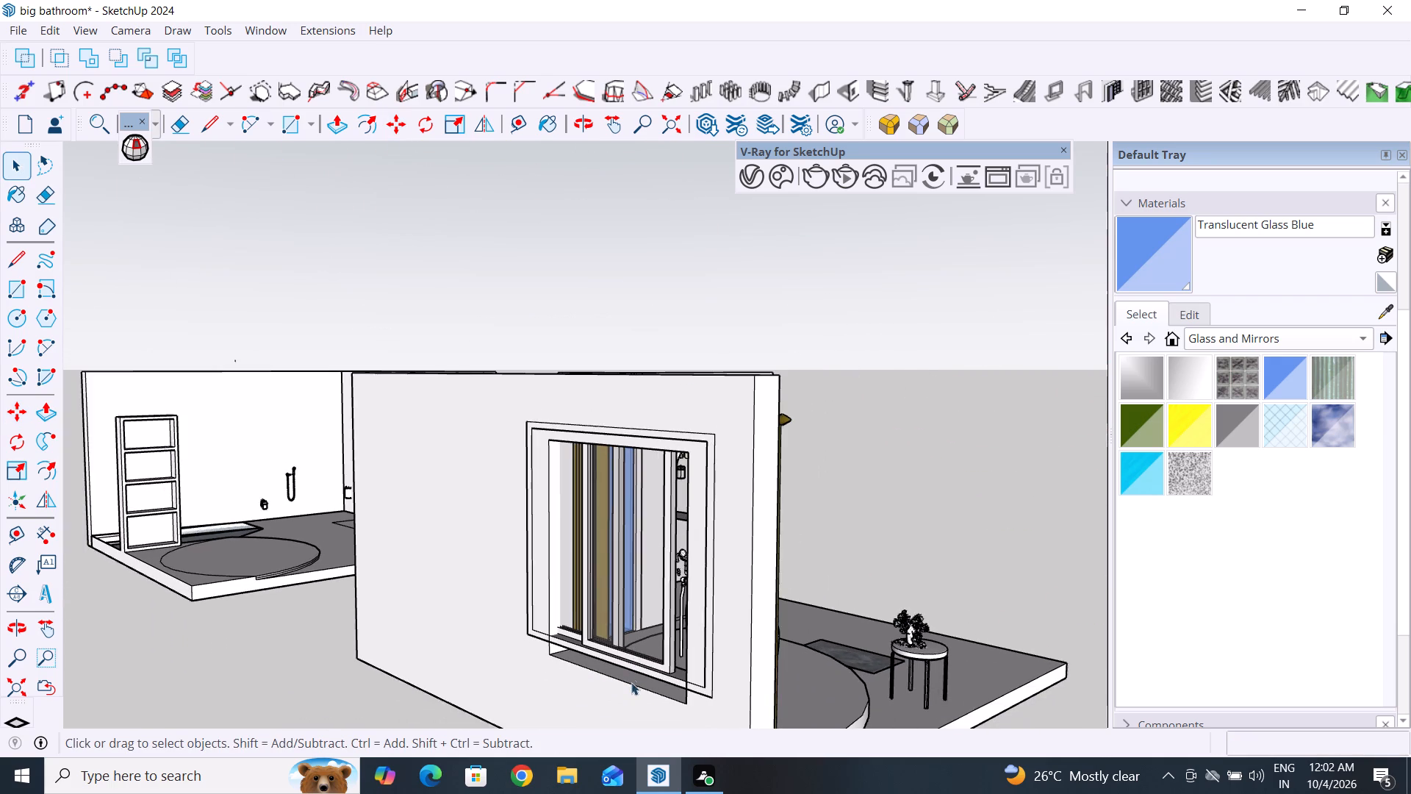
pyautogui.scroll(3, 631, 682)
pyautogui.click(639, 655)
pyautogui.press('s')
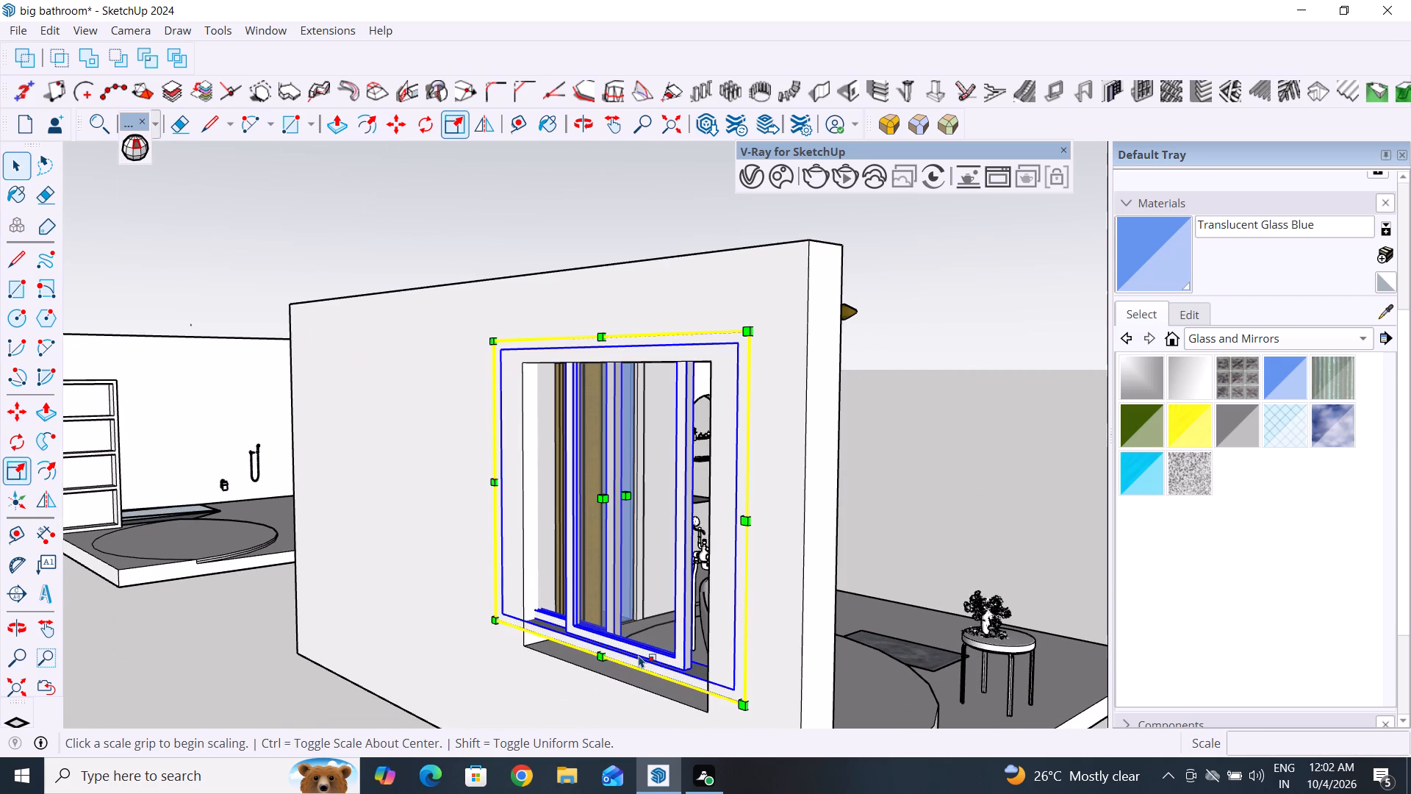
pyautogui.keyDown('ctrl'); pyautogui.moveTo(490, 339); pyautogui.dragTo(523, 365); pyautogui.keyUp('ctrl')
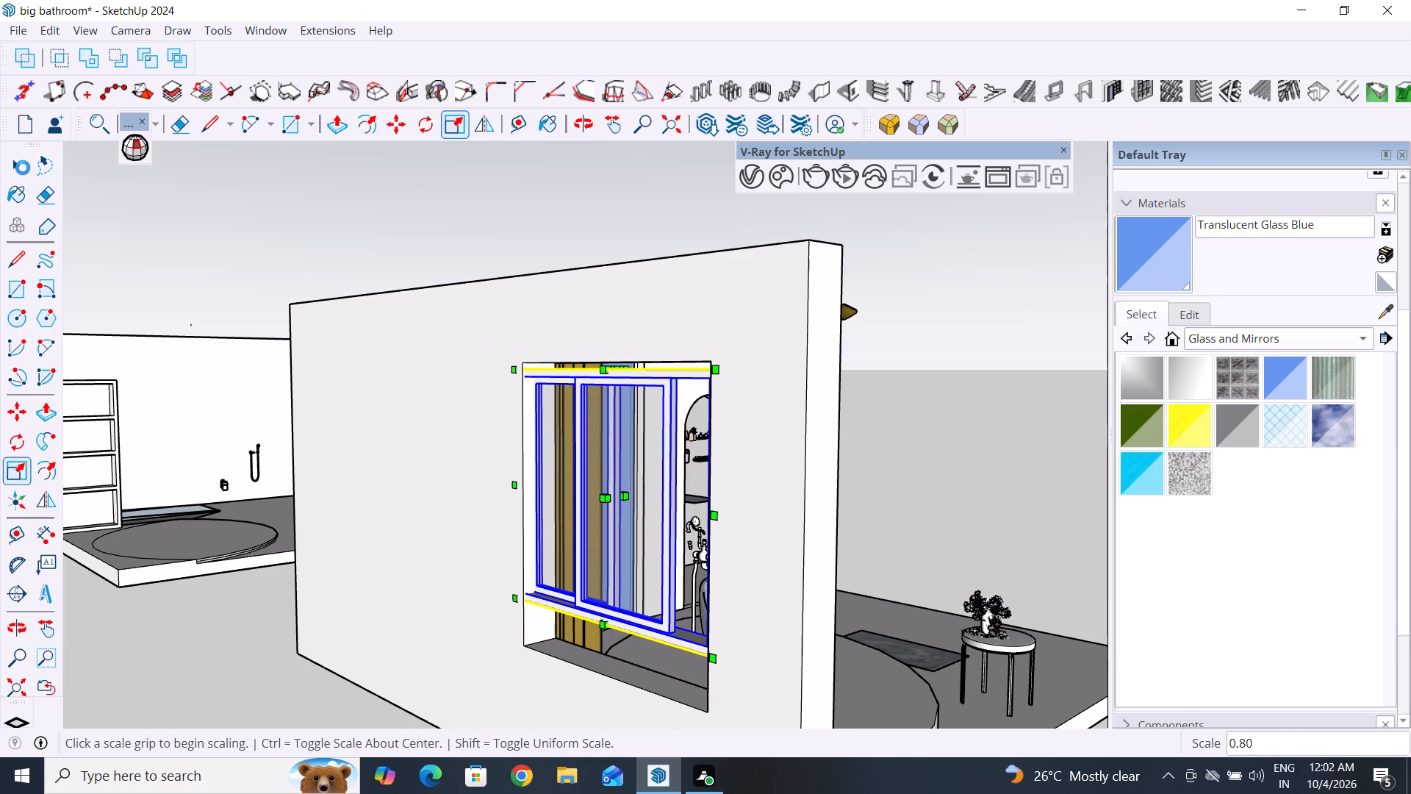
pyautogui.scroll(-3, 140, 143)
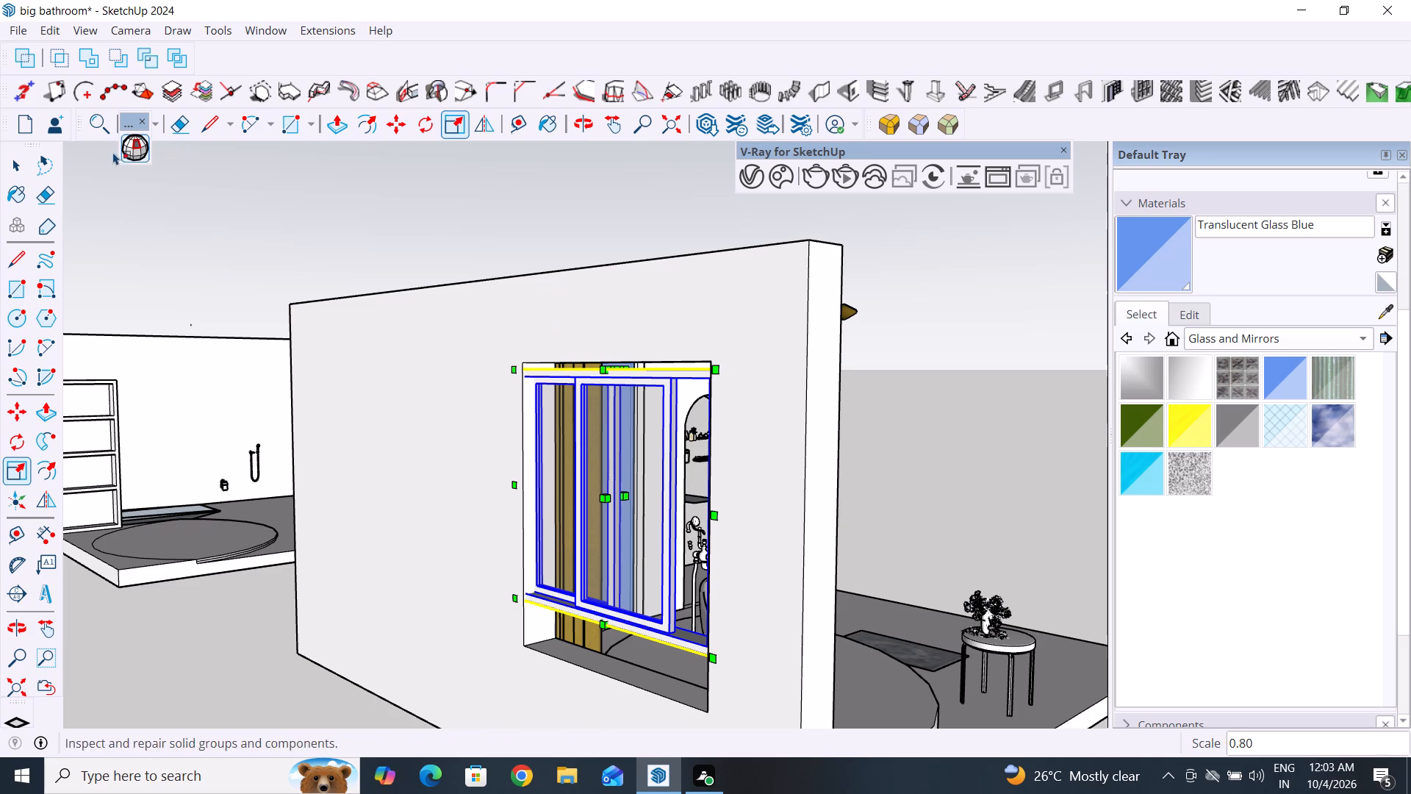
# Move the sliding window frame from its lower outer corner onto the matching bottom corner of the wall opening.
pyautogui.click(20, 169)
pyautogui.click(315, 221)
pyautogui.scroll(3, 585, 645)
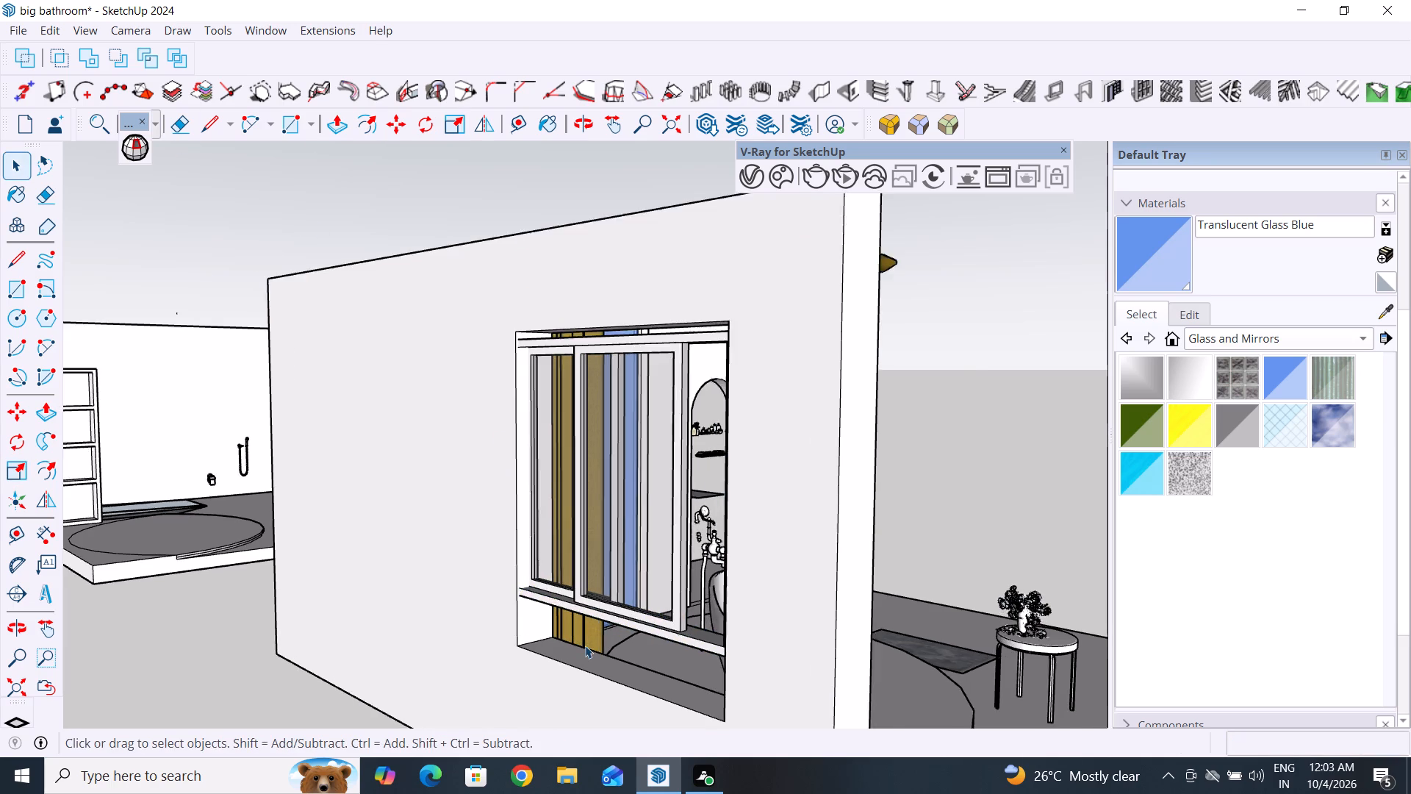
pyautogui.scroll(-4, 633, 439)
pyautogui.scroll(3, 661, 548)
pyautogui.scroll(-4, 661, 548)
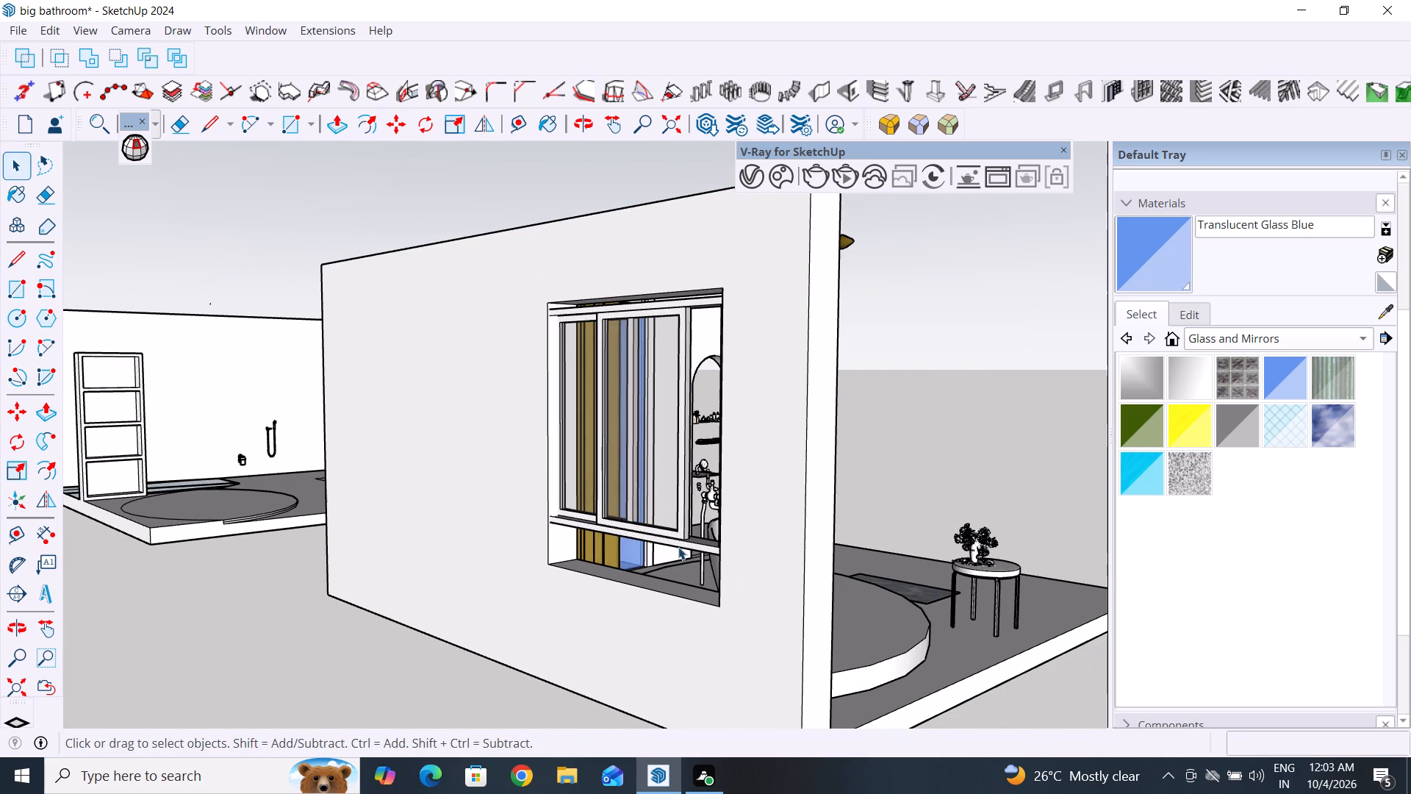
pyautogui.click(679, 539)
pyautogui.moveTo(672, 704); pyautogui.dragTo(892, 698, button='middle')
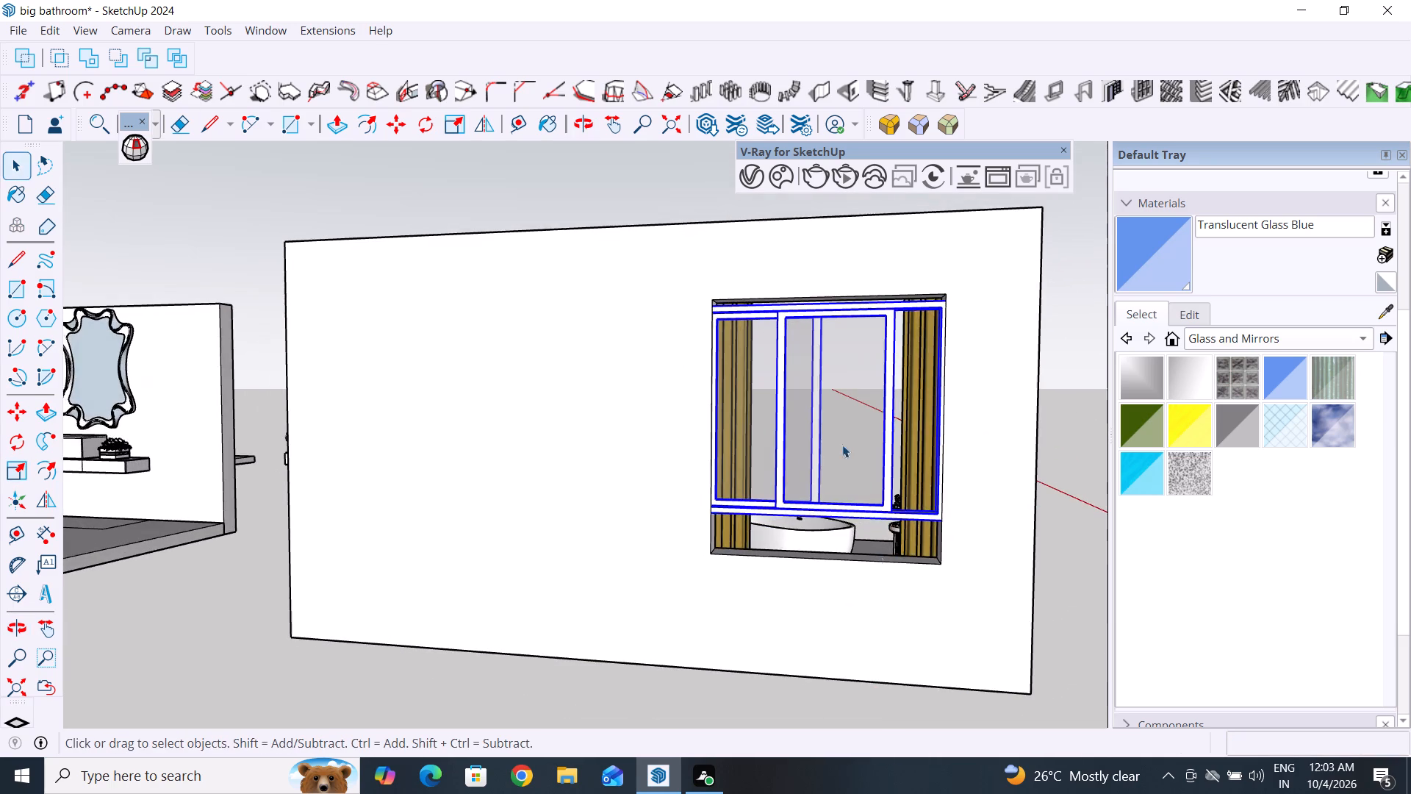
pyautogui.scroll(-3, 769, 343)
pyautogui.moveTo(818, 481); pyautogui.dragTo(864, 552, button='middle')
pyautogui.scroll(4, 888, 545)
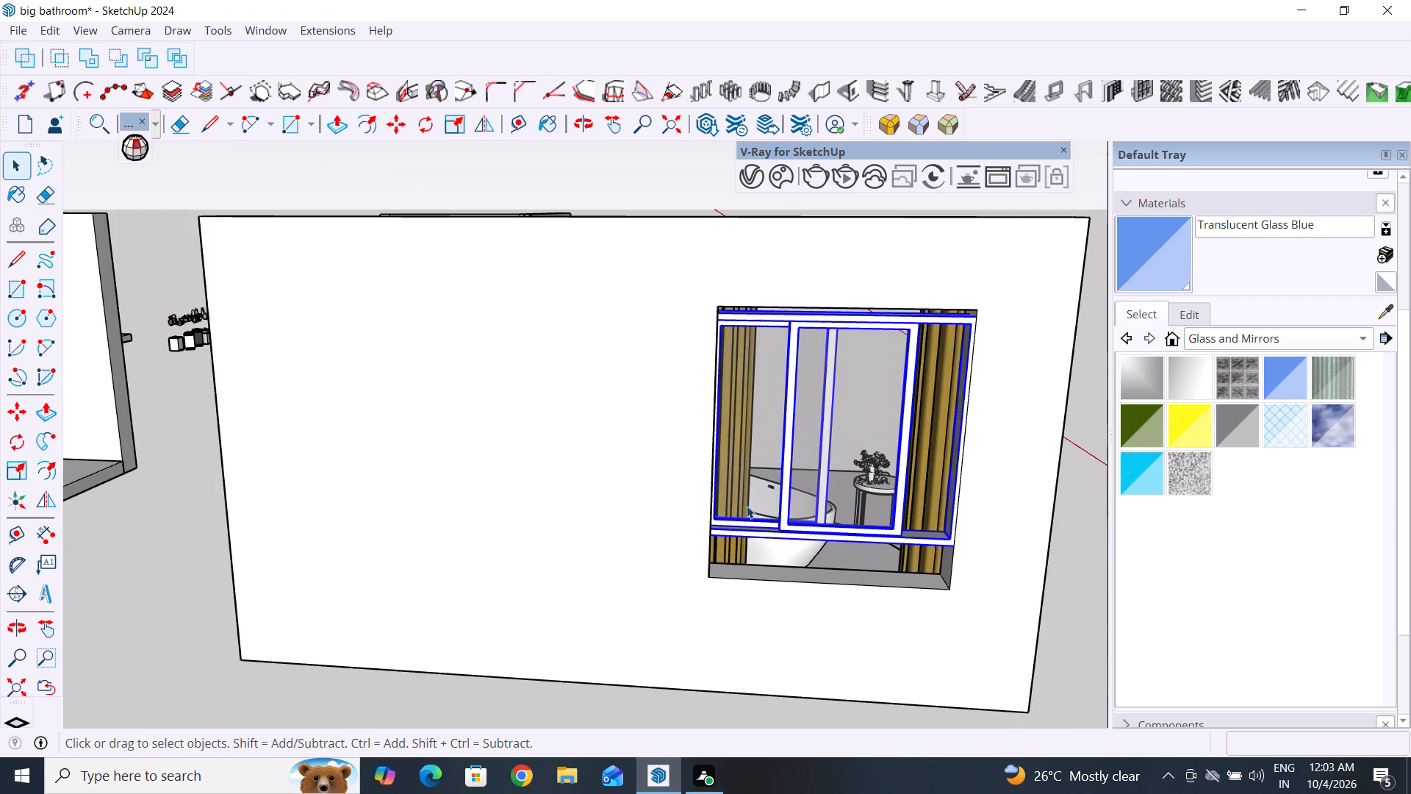
pyautogui.scroll(-5, 664, 478)
pyautogui.scroll(6, 858, 538)
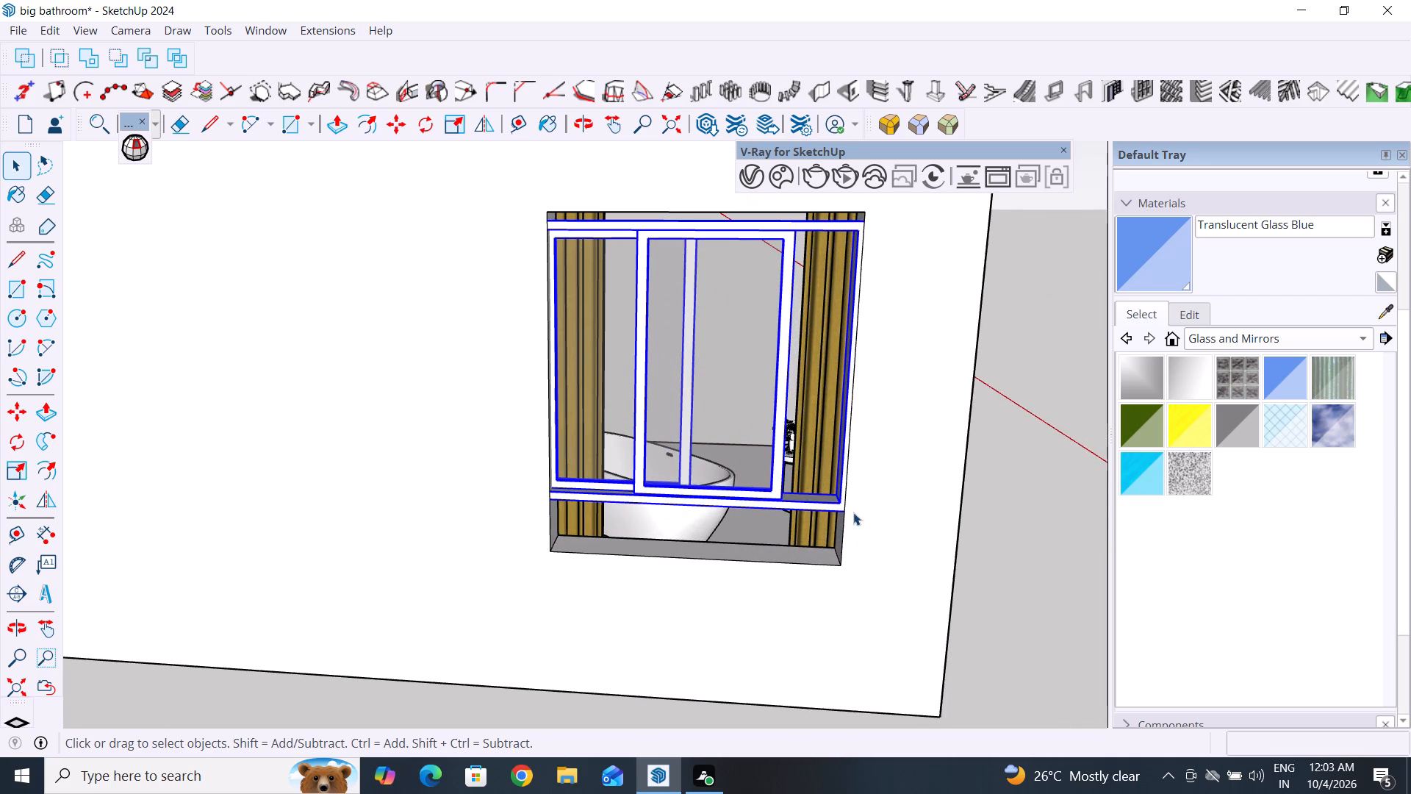
pyautogui.press('m')
pyautogui.scroll(5, 866, 527)
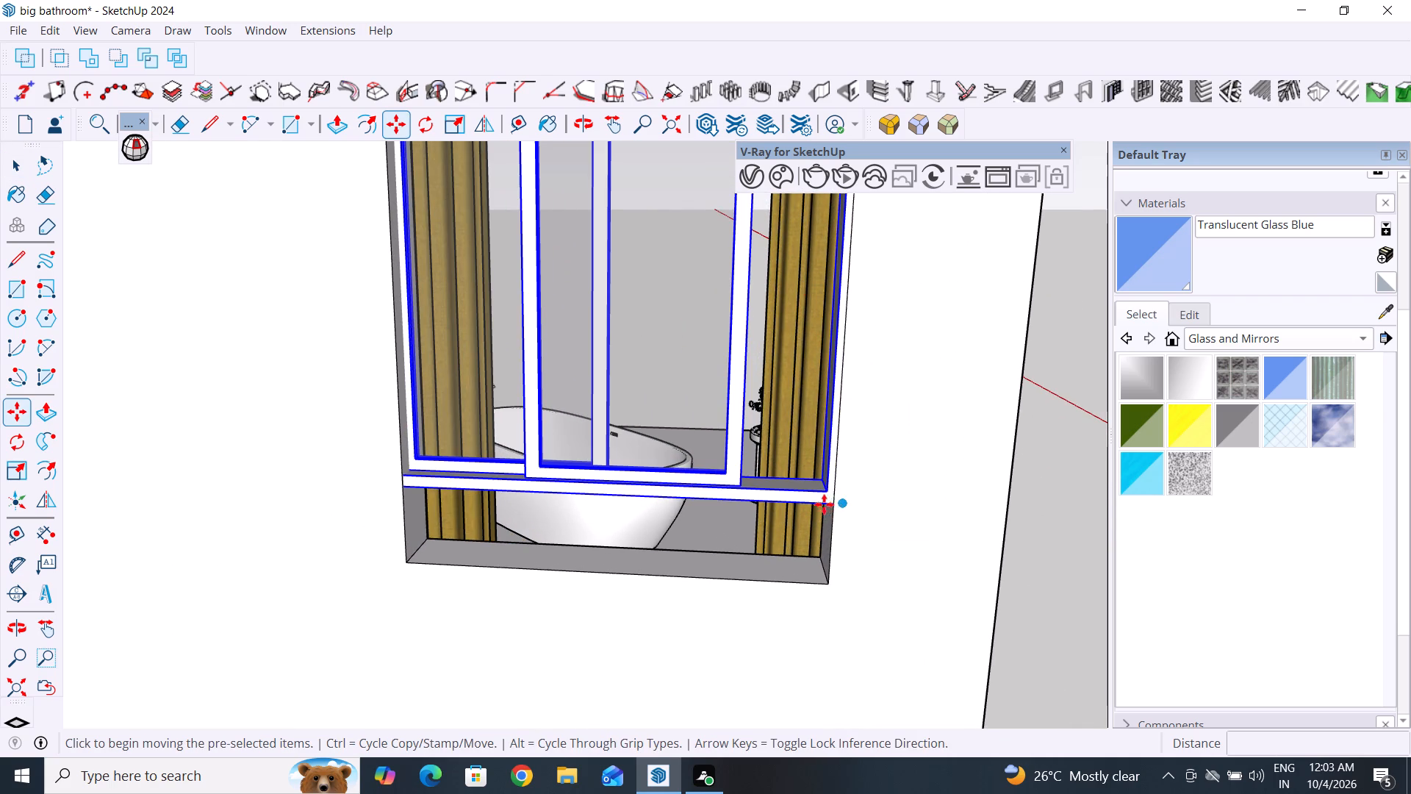
pyautogui.click(833, 504)
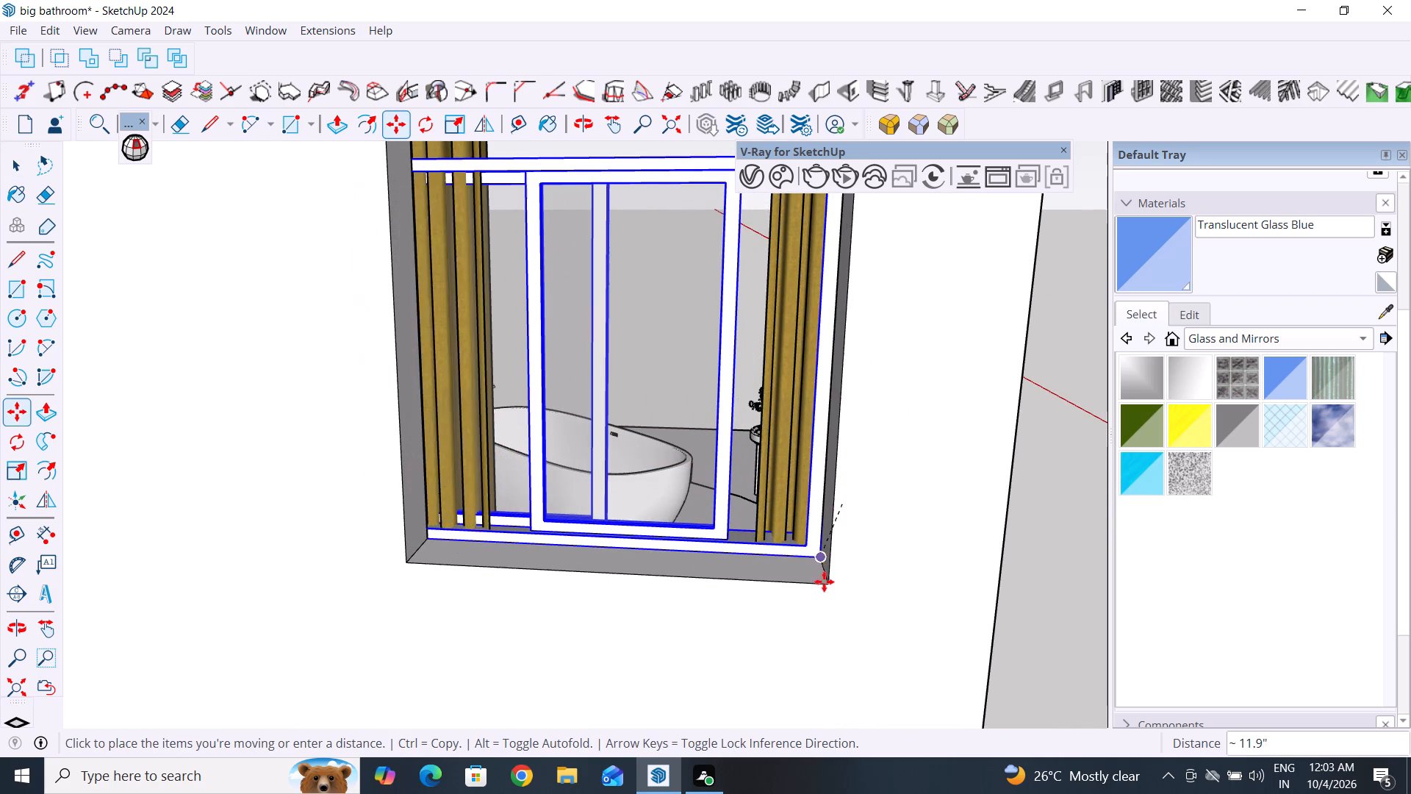
pyautogui.click(828, 585)
pyautogui.scroll(-6, 828, 585)
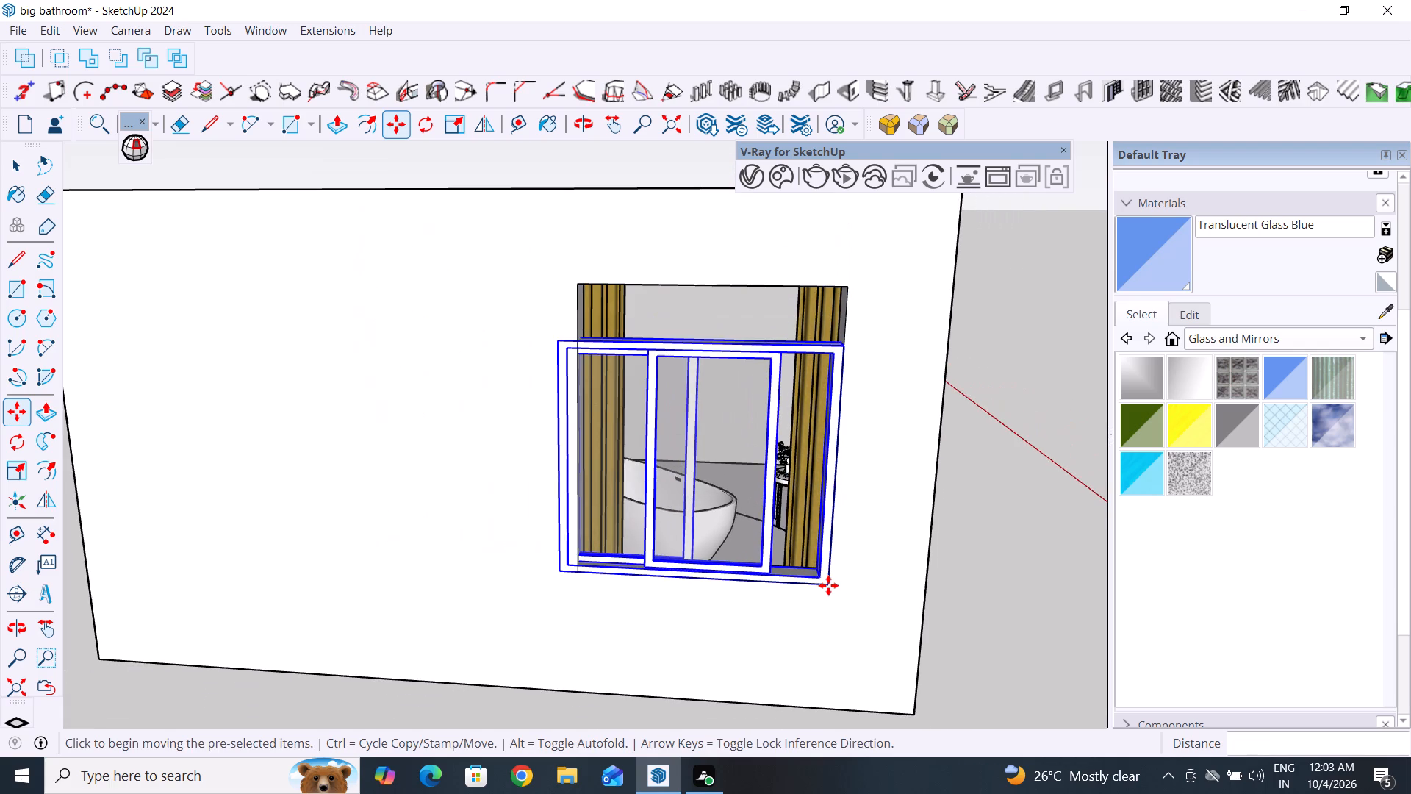
pyautogui.click(12, 162)
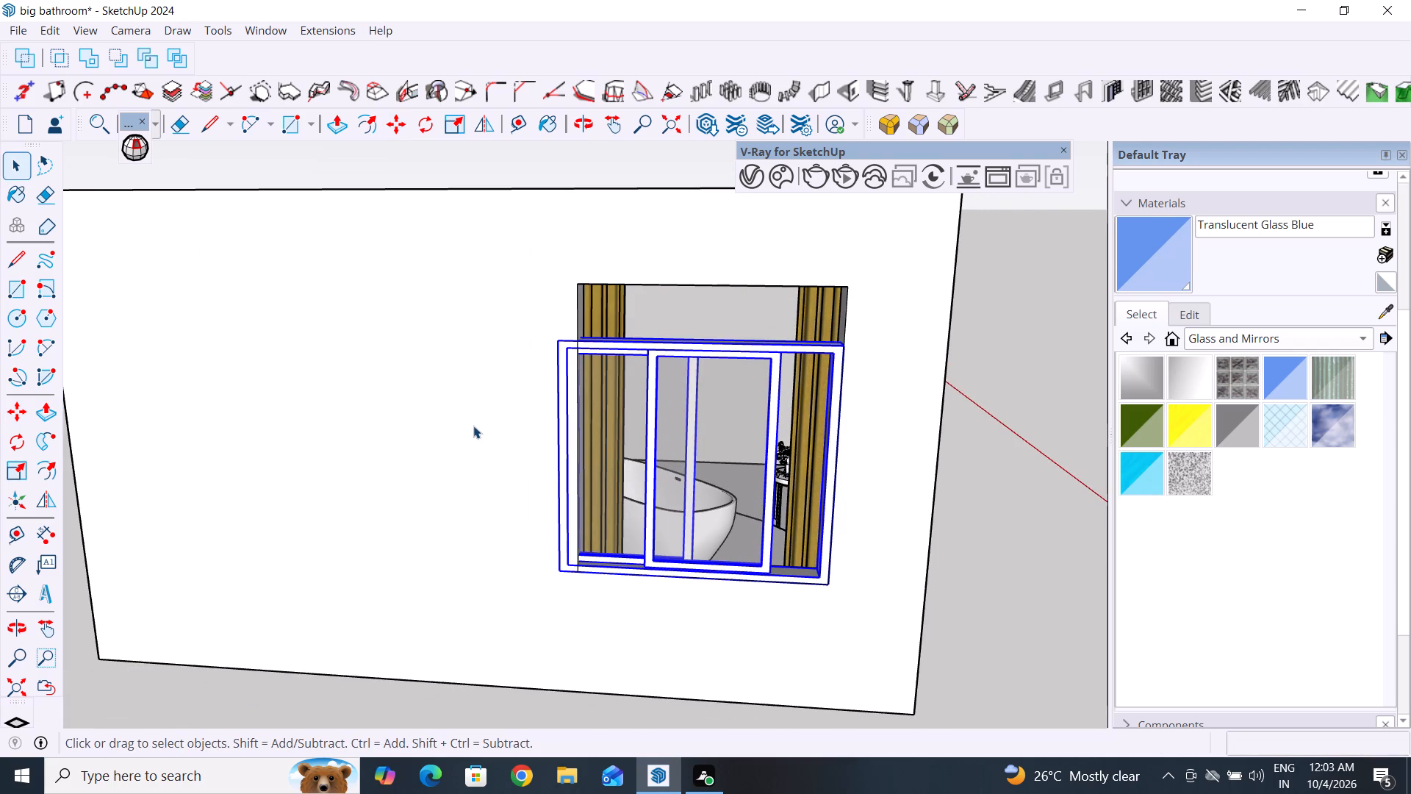
# Scale the sliding window frame's width to about 0.93 so its side meets the edge of the wall opening.
pyautogui.press('s')
pyautogui.click(559, 461)
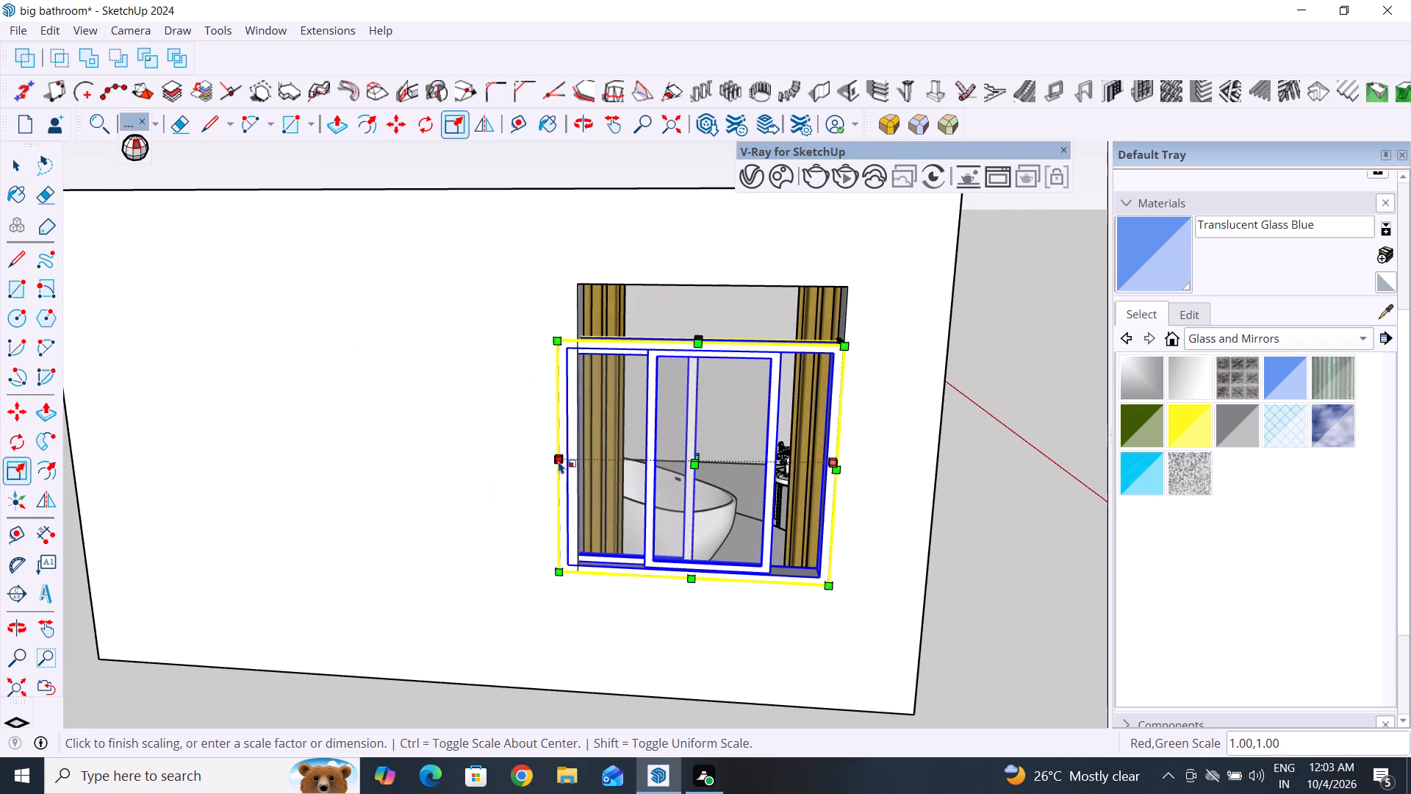
pyautogui.click(579, 464)
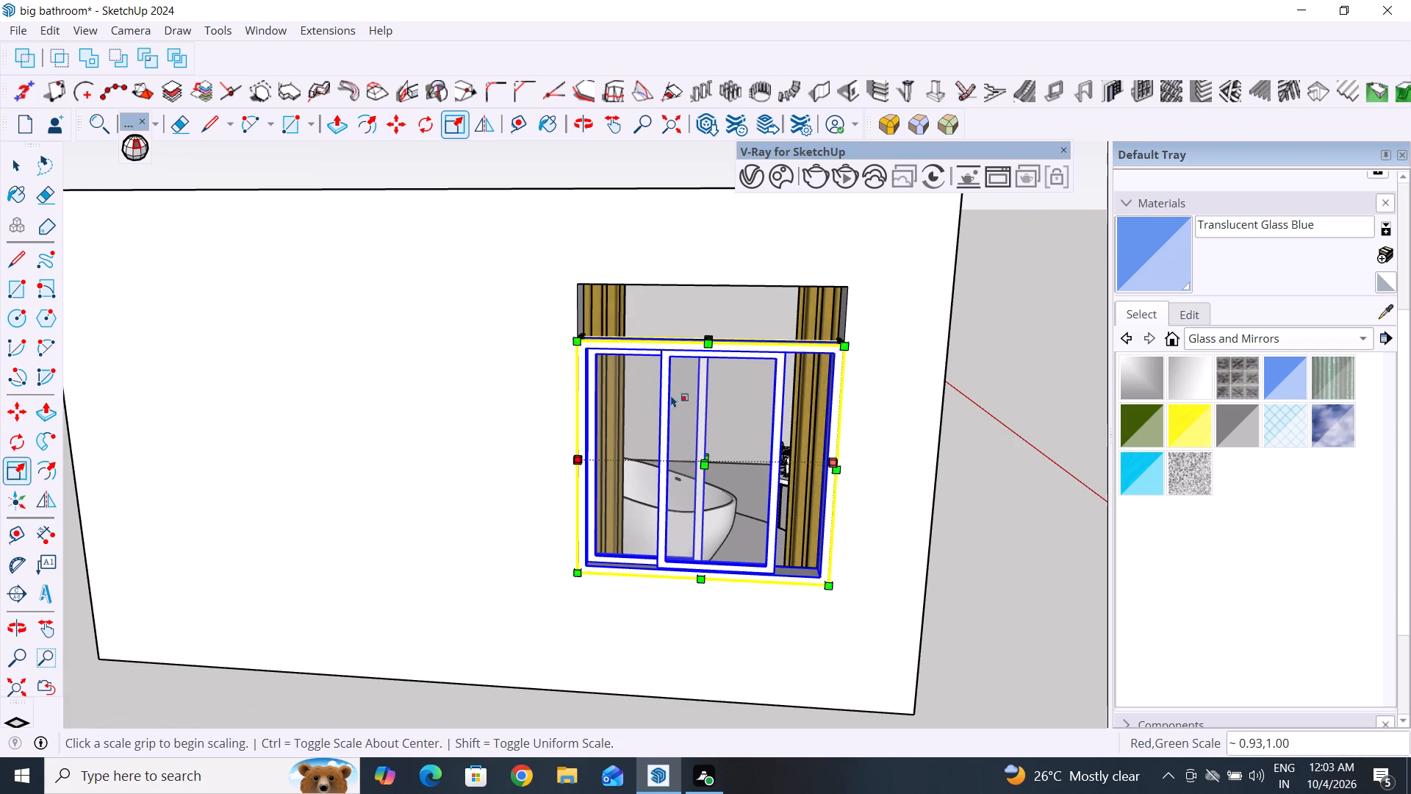
# Scale the sliding window frame's height to 1.23 up to the top edge of the opening and clear the selection.
pyautogui.moveTo(748, 405); pyautogui.dragTo(748, 475, button='middle')
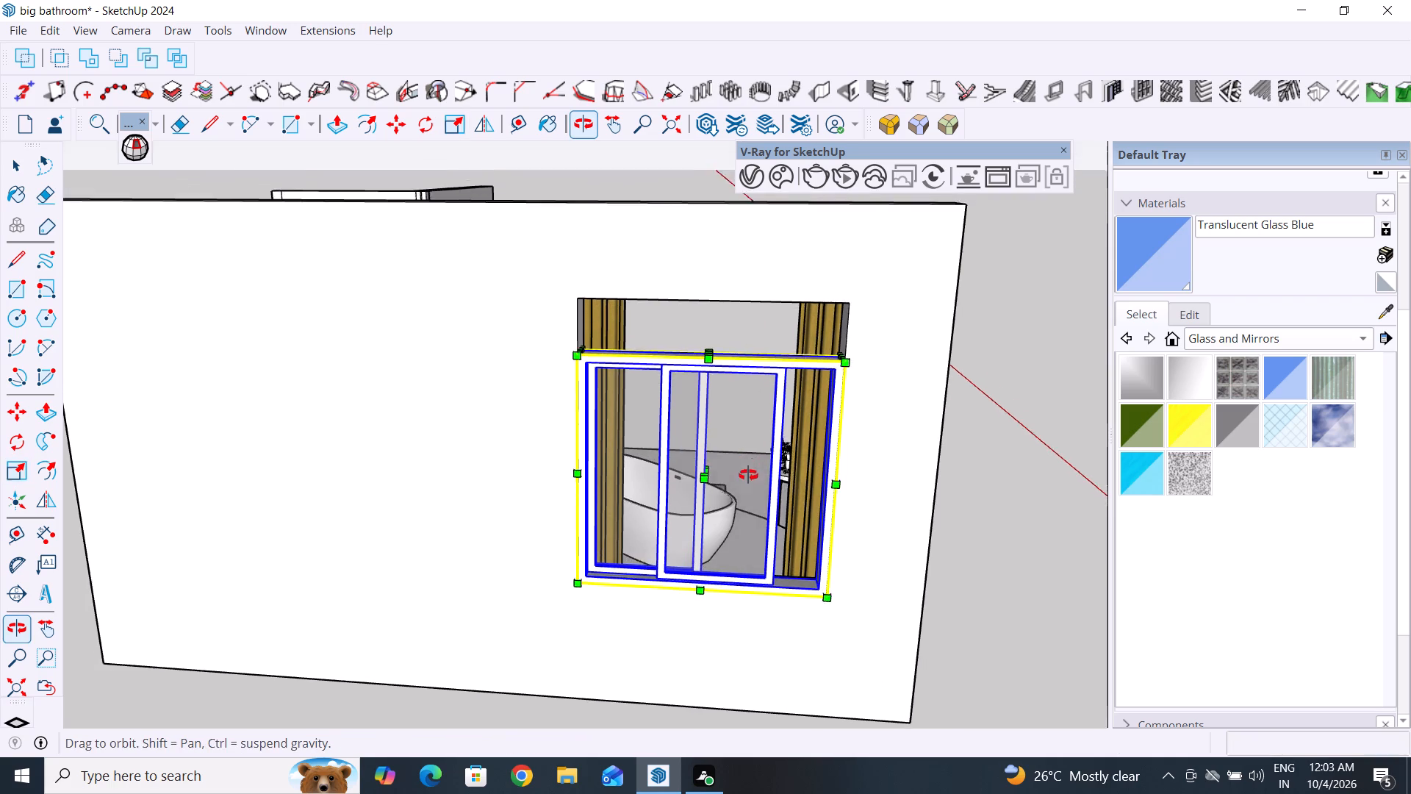
pyautogui.moveTo(748, 475); pyautogui.dragTo(746, 501, button='middle')
pyautogui.scroll(6, 725, 434)
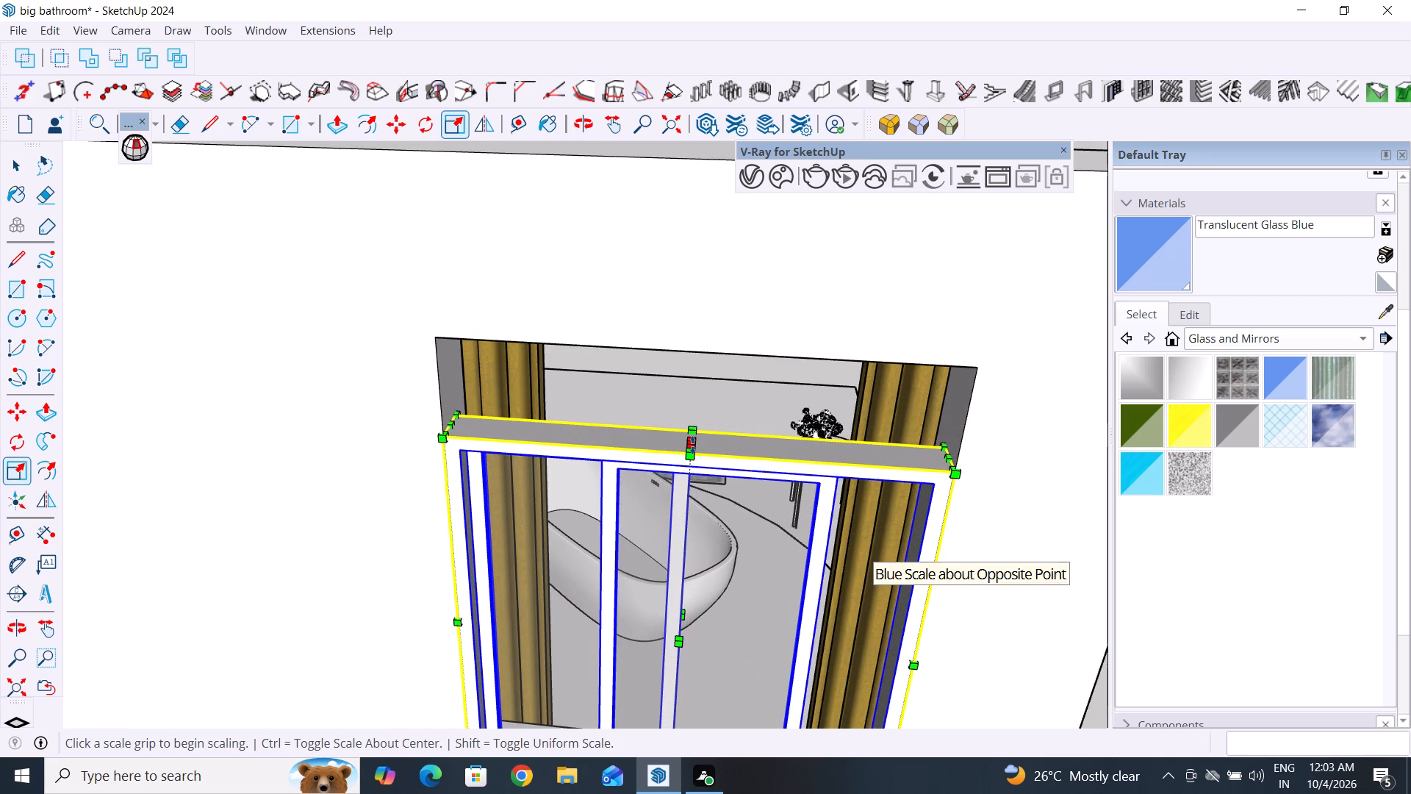
pyautogui.click(692, 445)
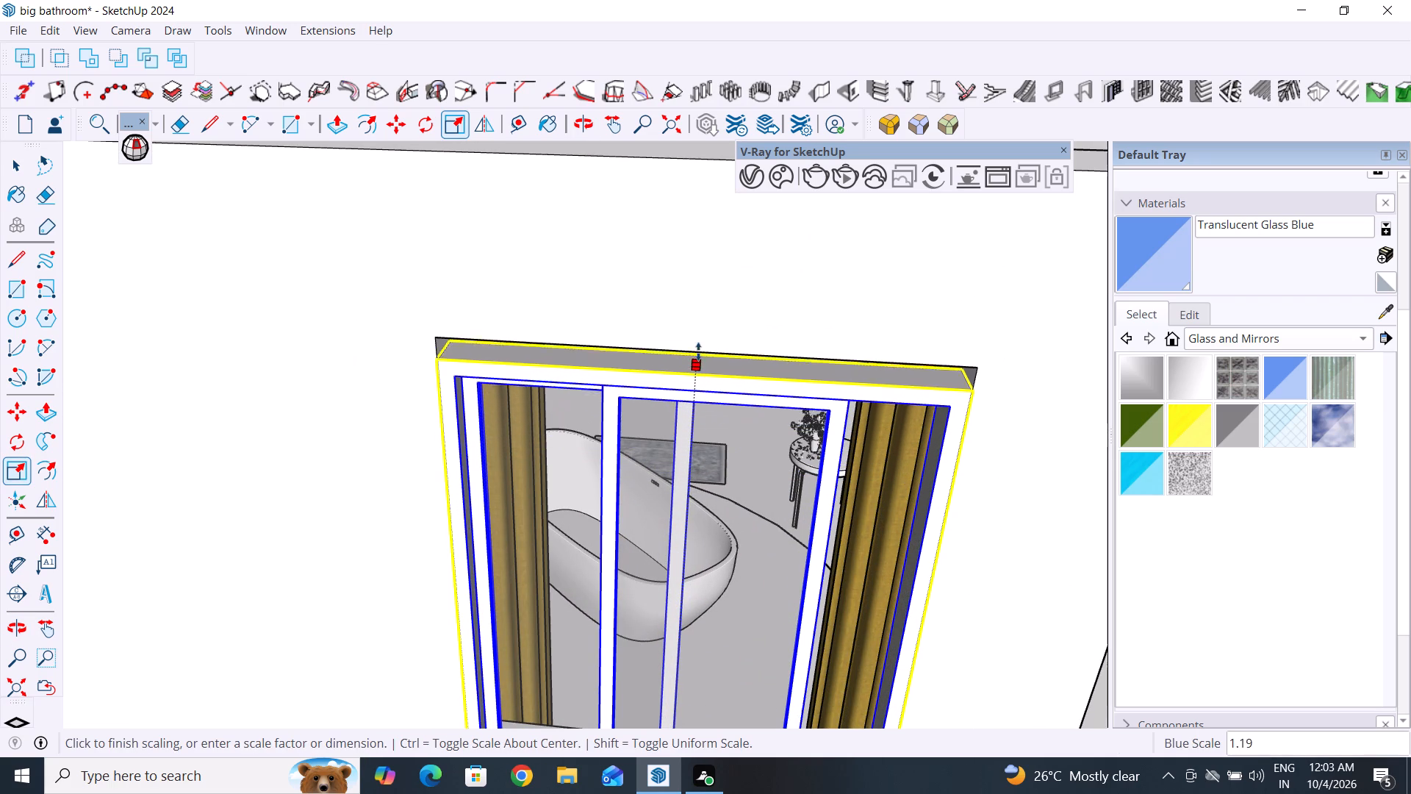
pyautogui.scroll(5, 698, 339)
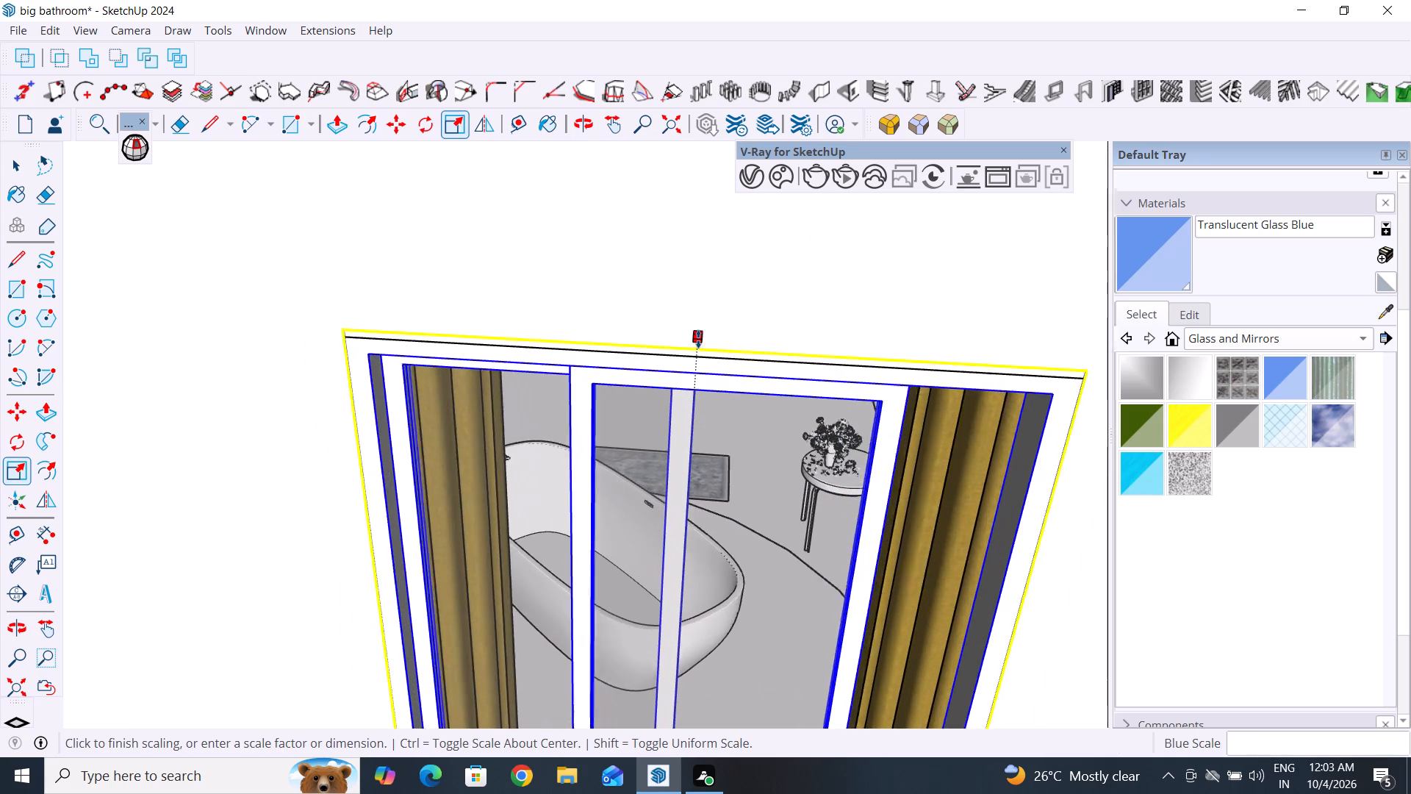
pyautogui.scroll(5, 698, 339)
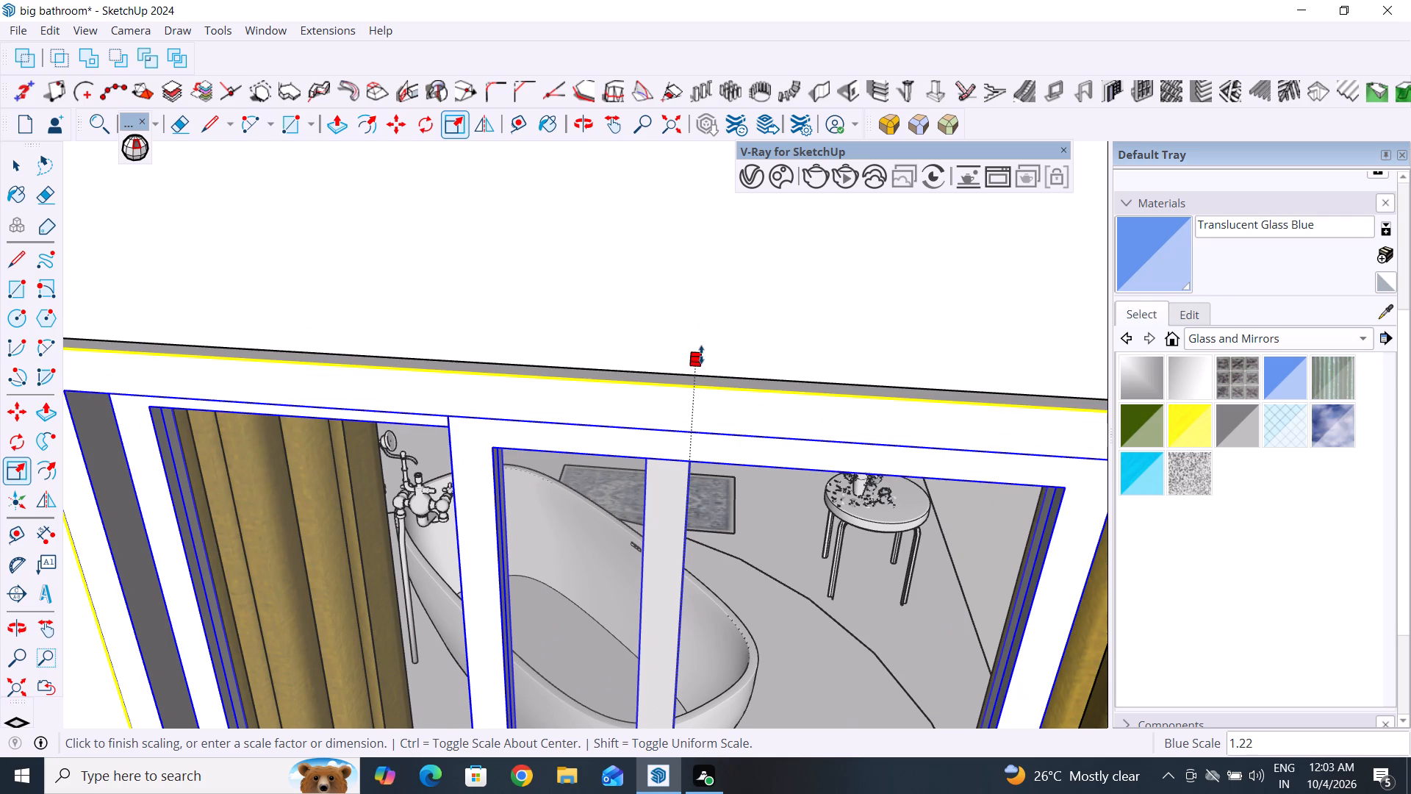
pyautogui.click(703, 354)
pyautogui.click(19, 166)
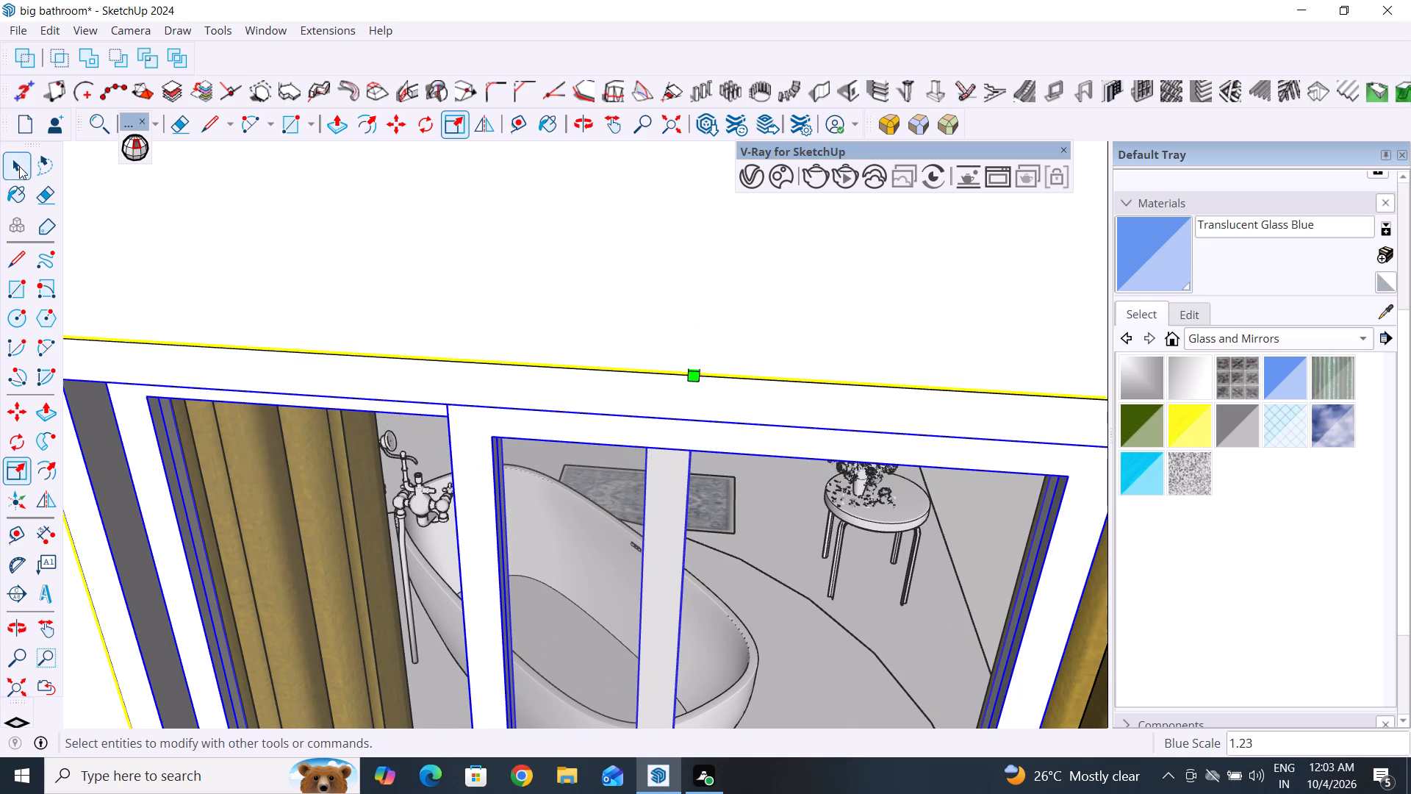
pyautogui.scroll(-20, 565, 324)
pyautogui.scroll(-2, 565, 324)
pyautogui.click(851, 478)
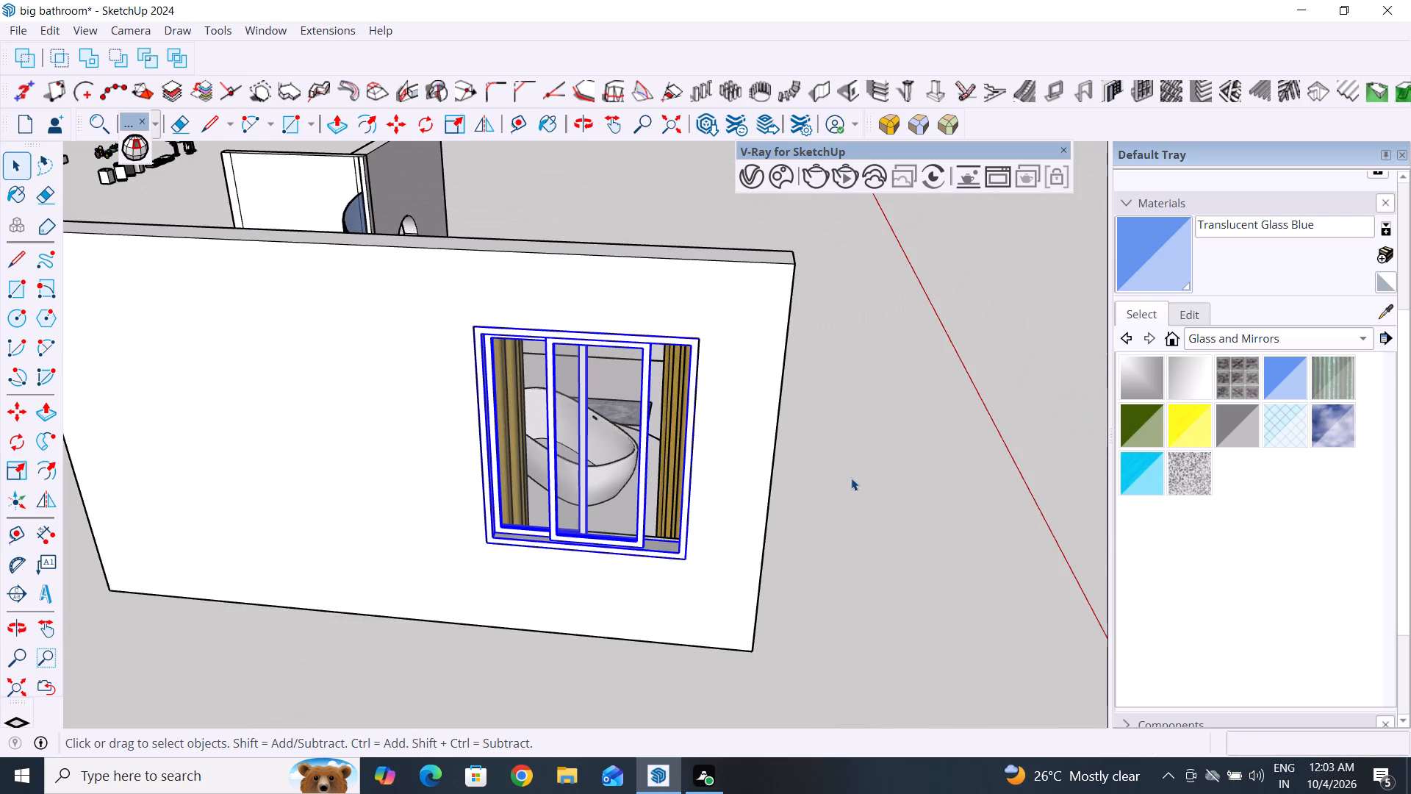
# Move the sliding window frame 2.4" inward into the thickness of the window wall and clear the selection.
pyautogui.scroll(3, 676, 519)
pyautogui.moveTo(738, 569); pyautogui.dragTo(606, 590, button='middle')
pyautogui.scroll(7, 384, 498)
pyautogui.click(320, 543)
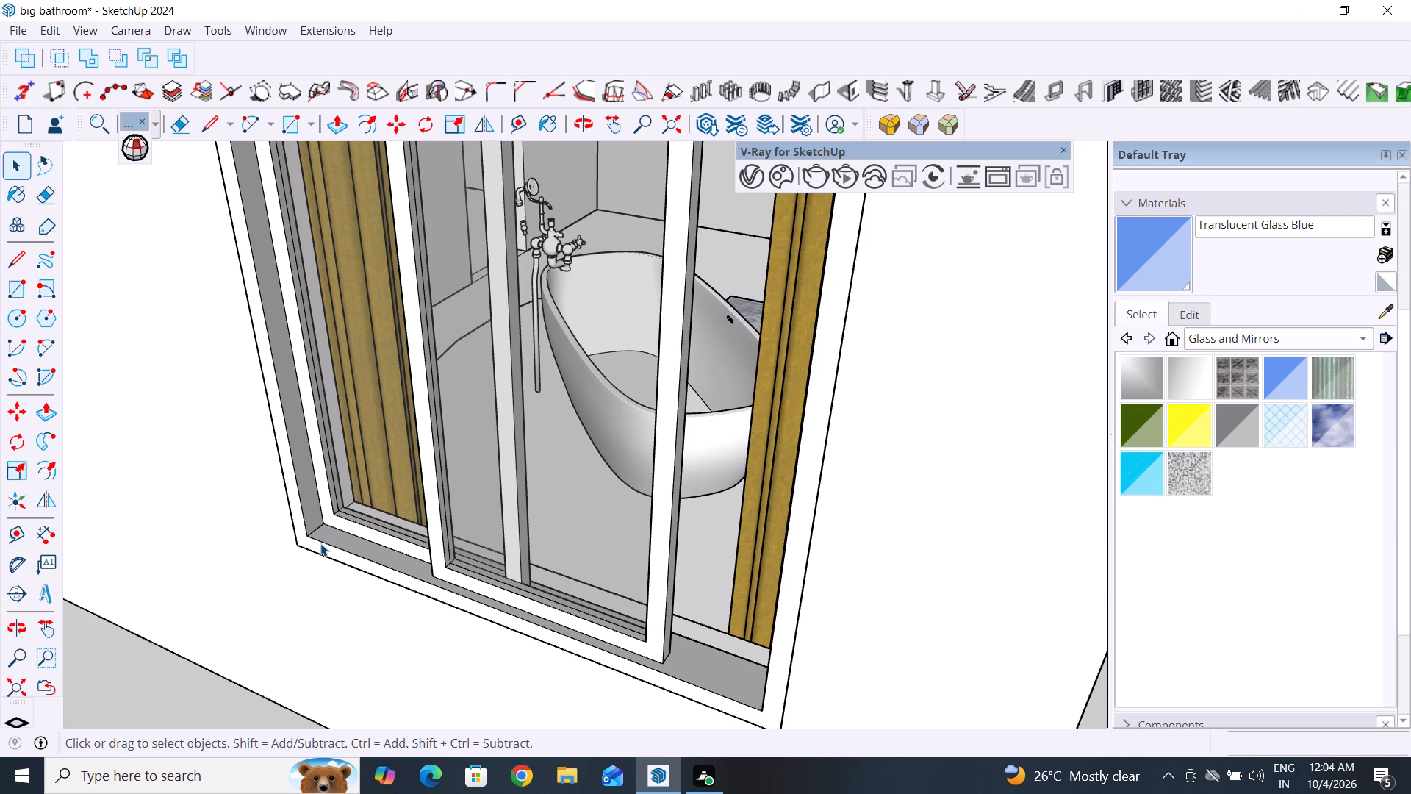
pyautogui.press('m')
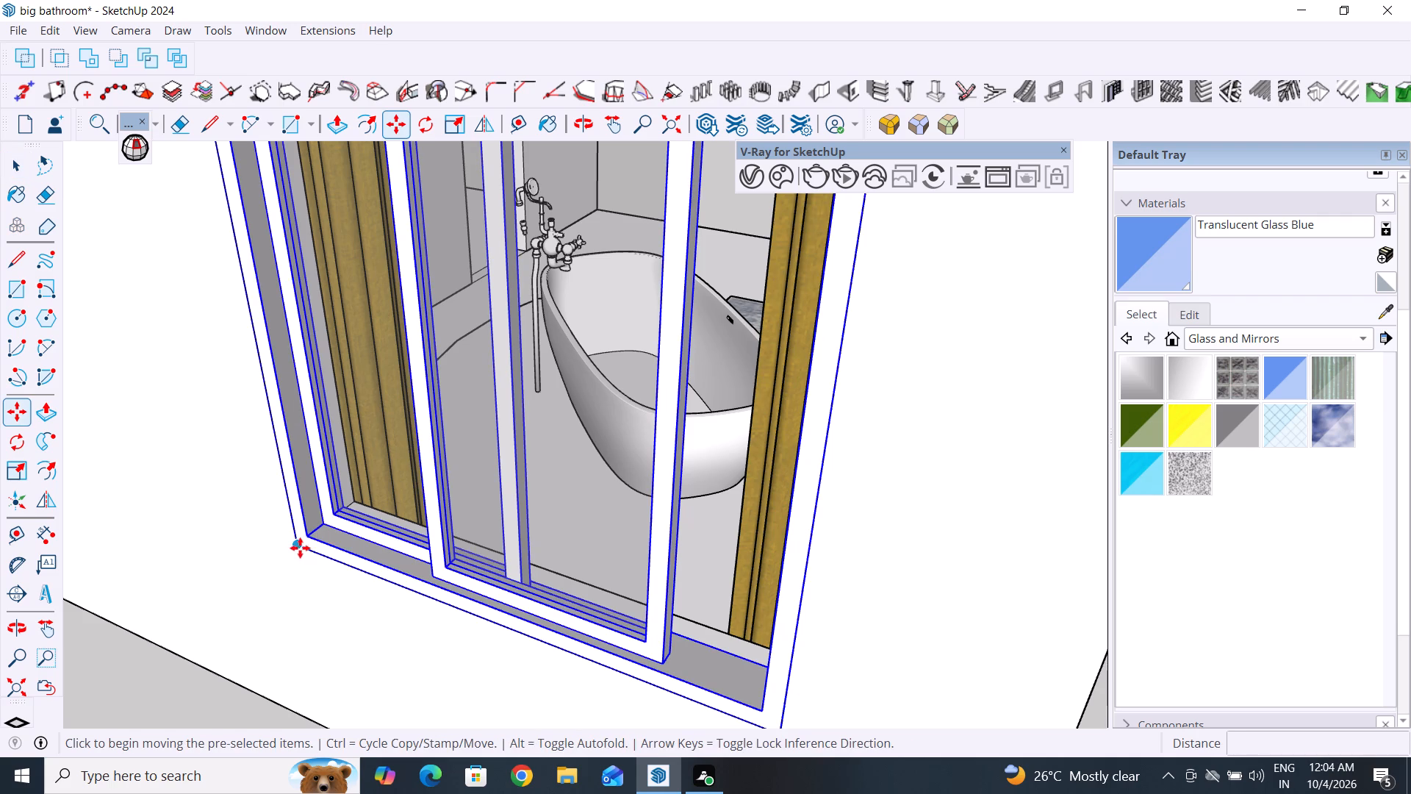
pyautogui.click(300, 548)
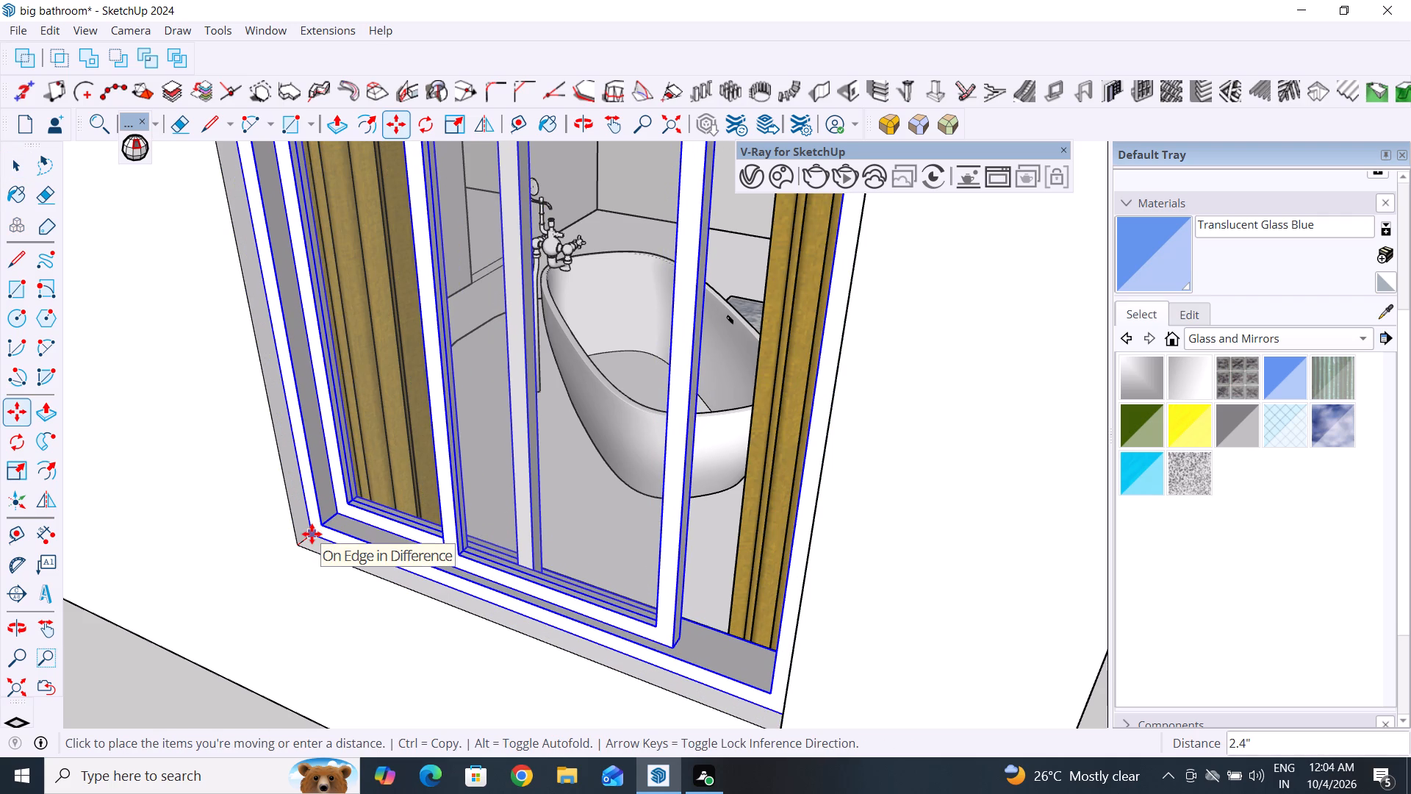
pyautogui.click(312, 534)
pyautogui.click(17, 171)
pyautogui.scroll(-5, 340, 507)
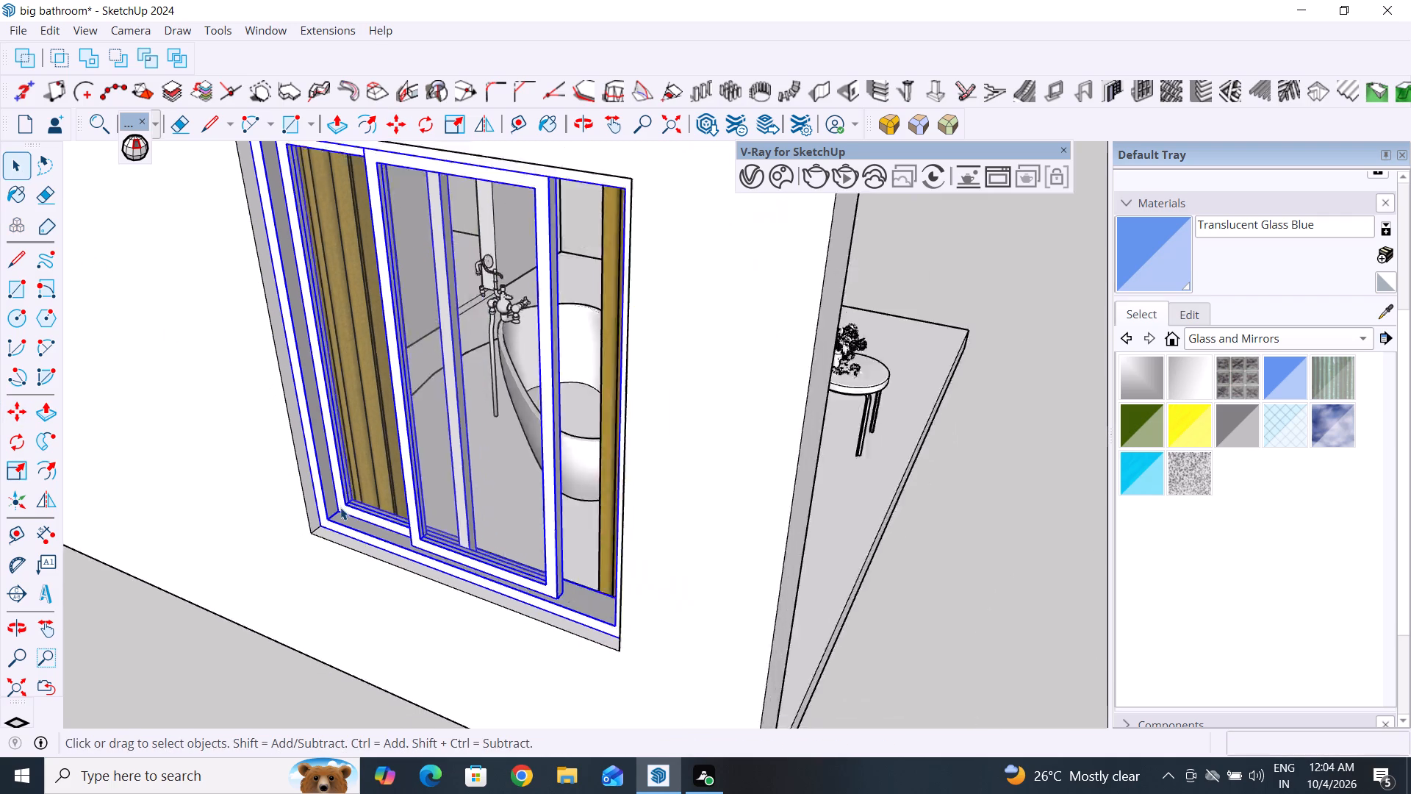
pyautogui.scroll(-4, 340, 507)
pyautogui.click(861, 748)
pyautogui.click(840, 606)
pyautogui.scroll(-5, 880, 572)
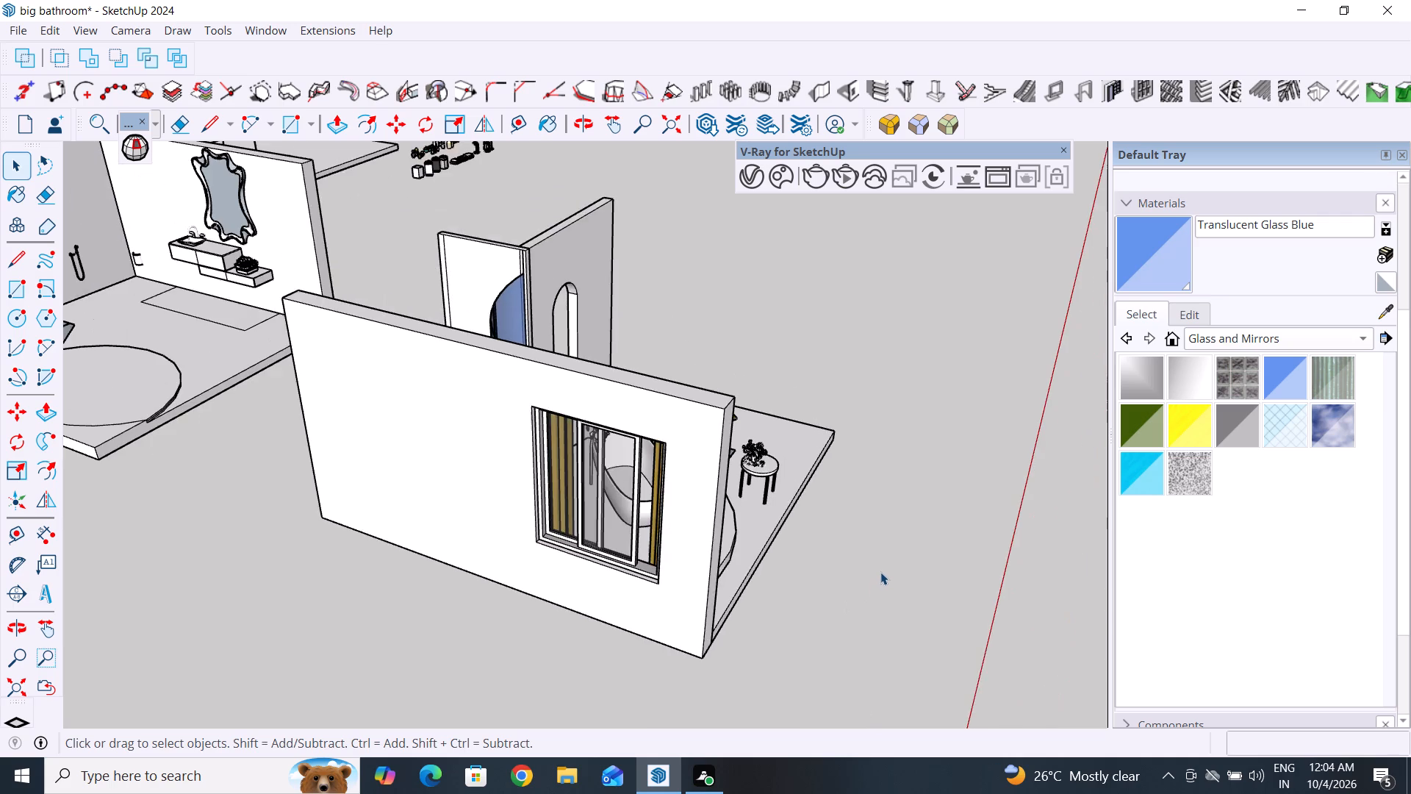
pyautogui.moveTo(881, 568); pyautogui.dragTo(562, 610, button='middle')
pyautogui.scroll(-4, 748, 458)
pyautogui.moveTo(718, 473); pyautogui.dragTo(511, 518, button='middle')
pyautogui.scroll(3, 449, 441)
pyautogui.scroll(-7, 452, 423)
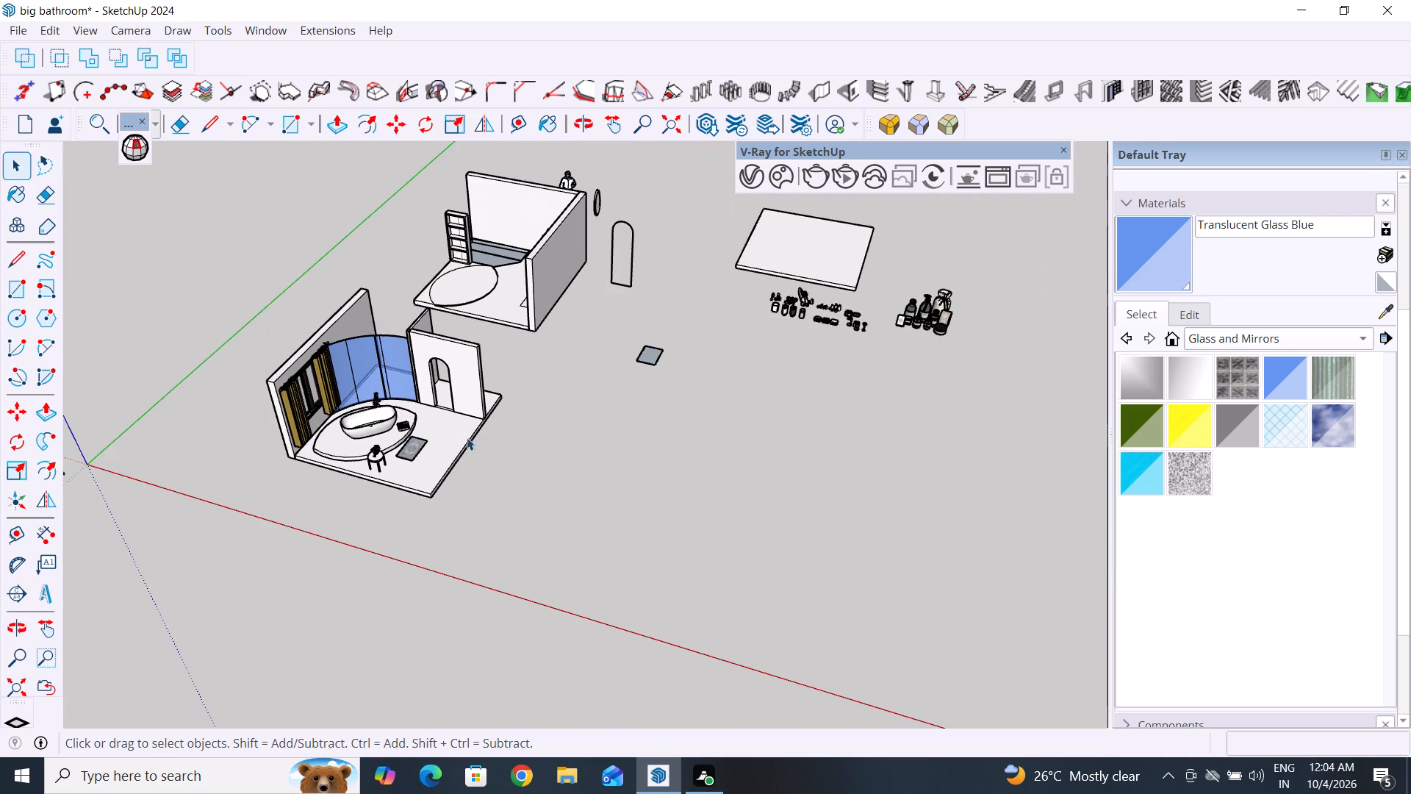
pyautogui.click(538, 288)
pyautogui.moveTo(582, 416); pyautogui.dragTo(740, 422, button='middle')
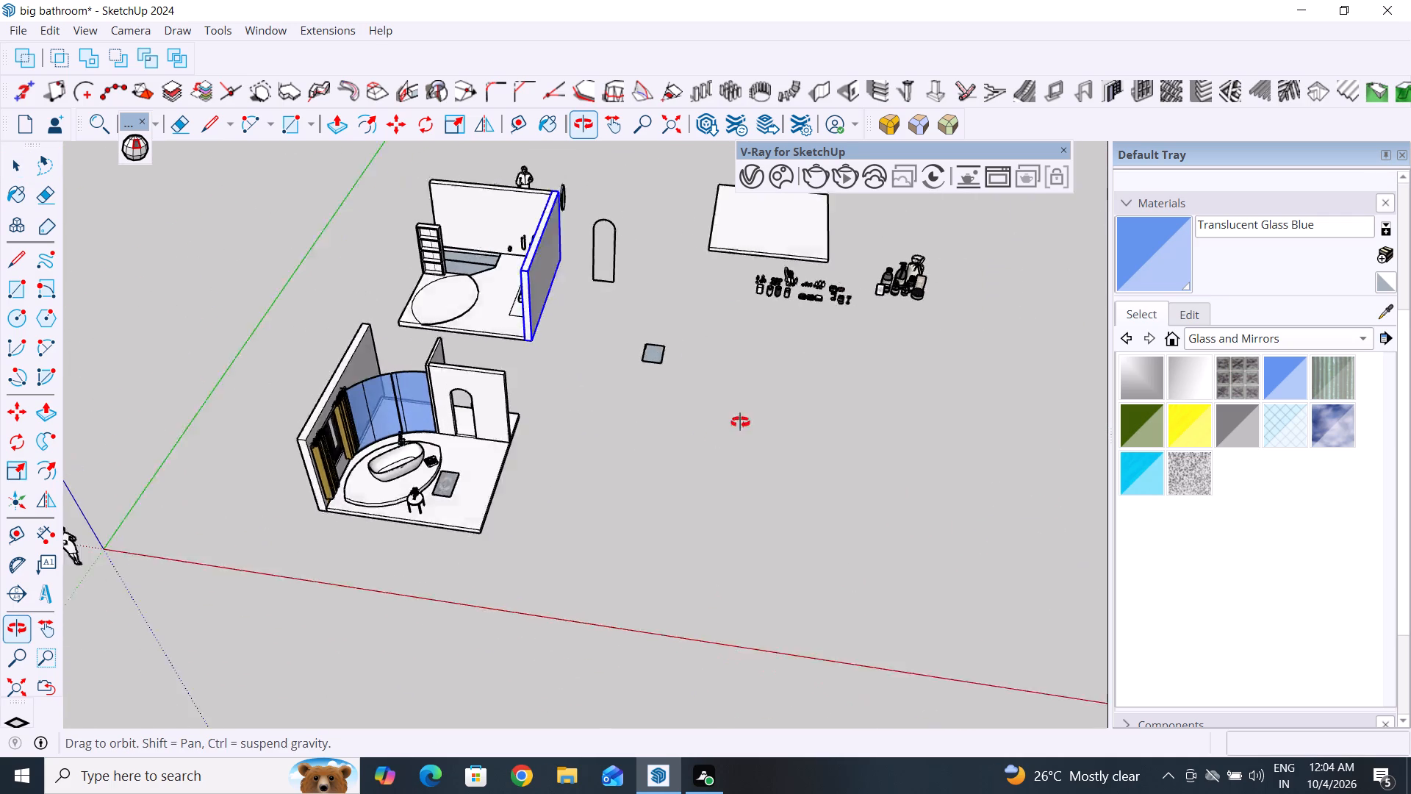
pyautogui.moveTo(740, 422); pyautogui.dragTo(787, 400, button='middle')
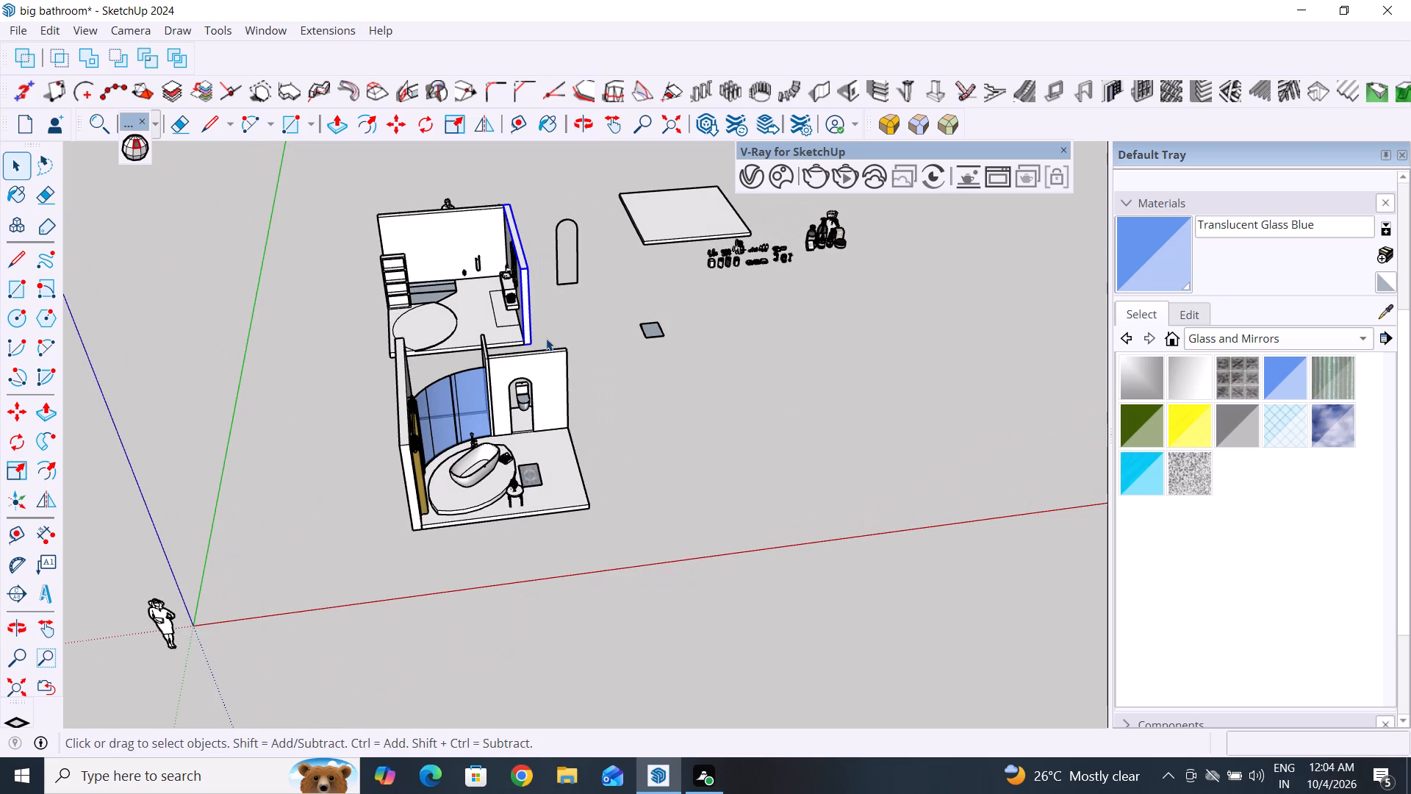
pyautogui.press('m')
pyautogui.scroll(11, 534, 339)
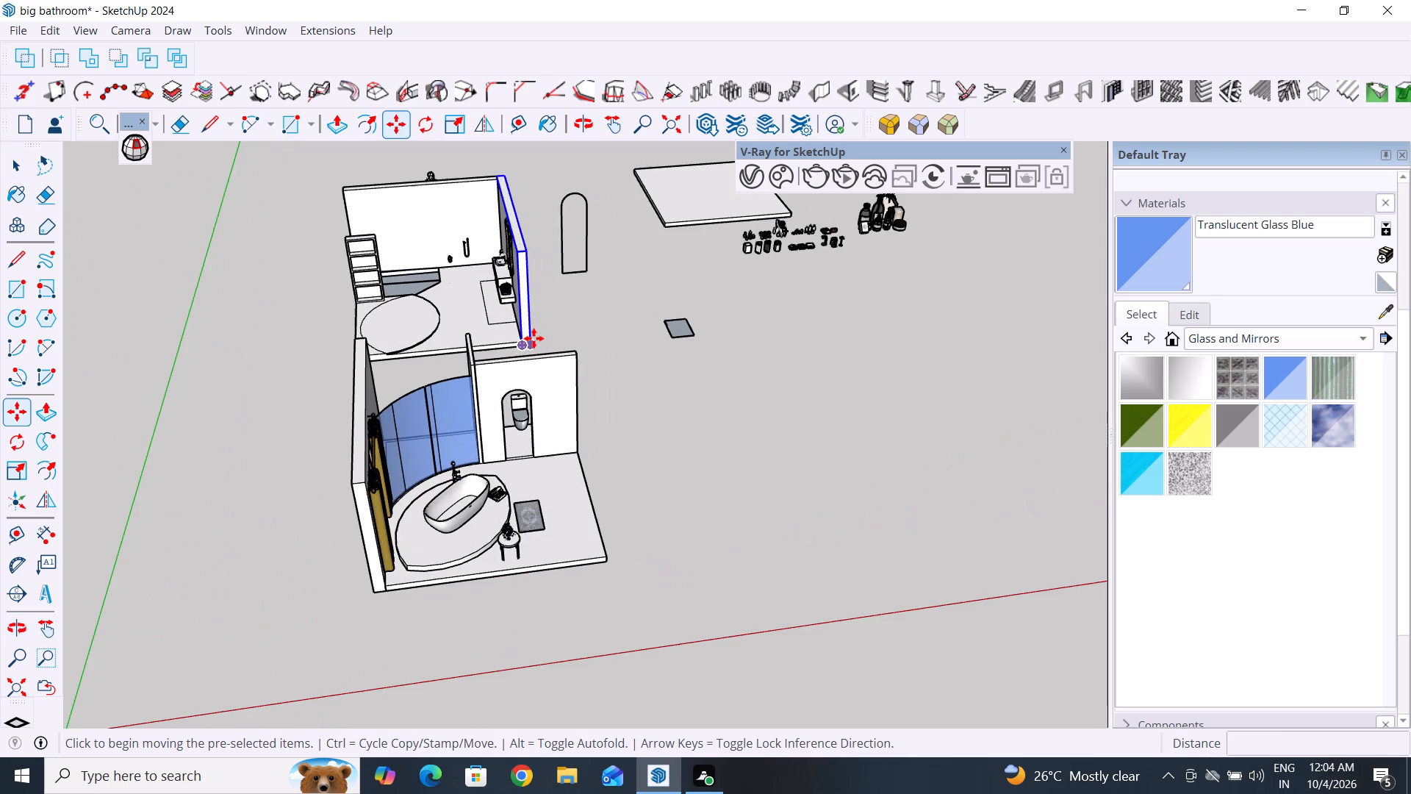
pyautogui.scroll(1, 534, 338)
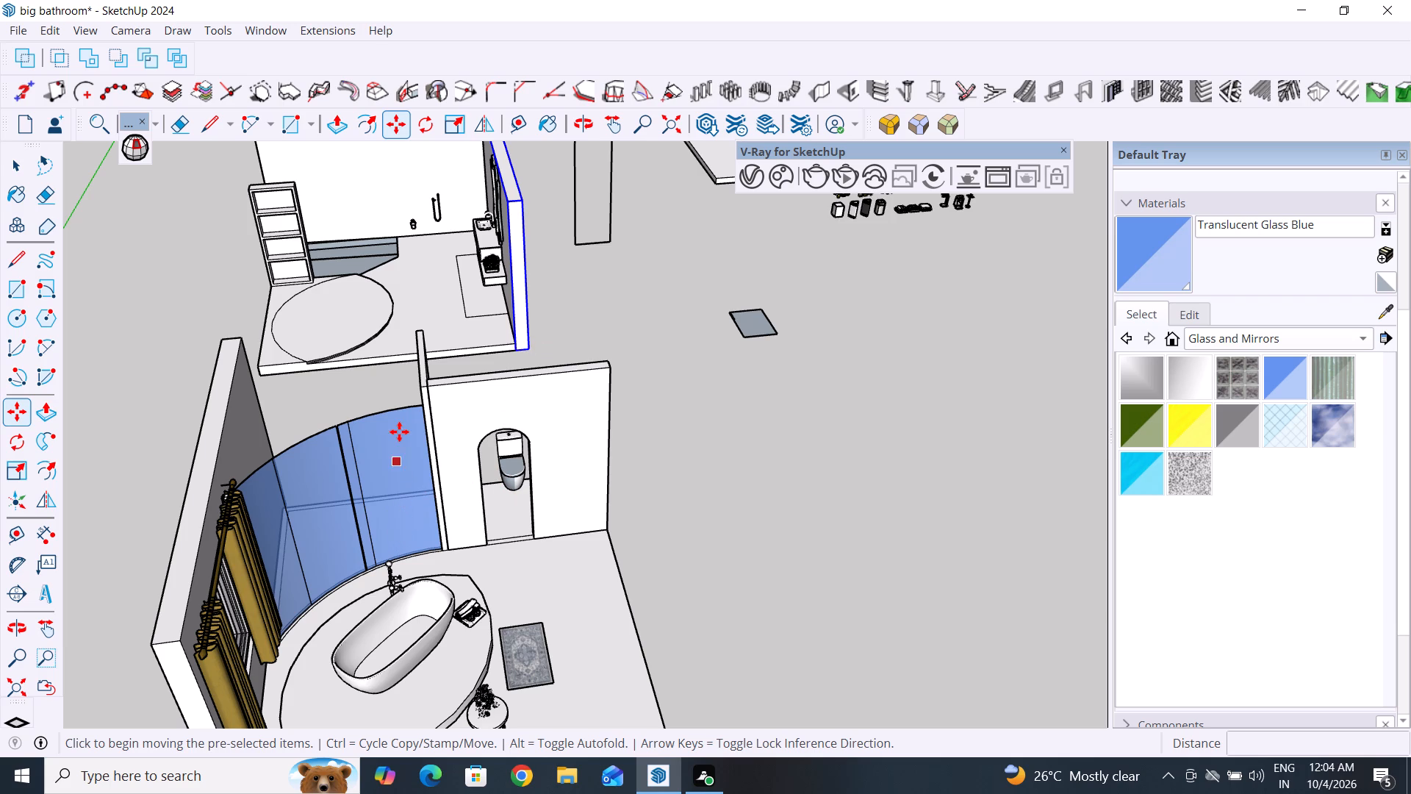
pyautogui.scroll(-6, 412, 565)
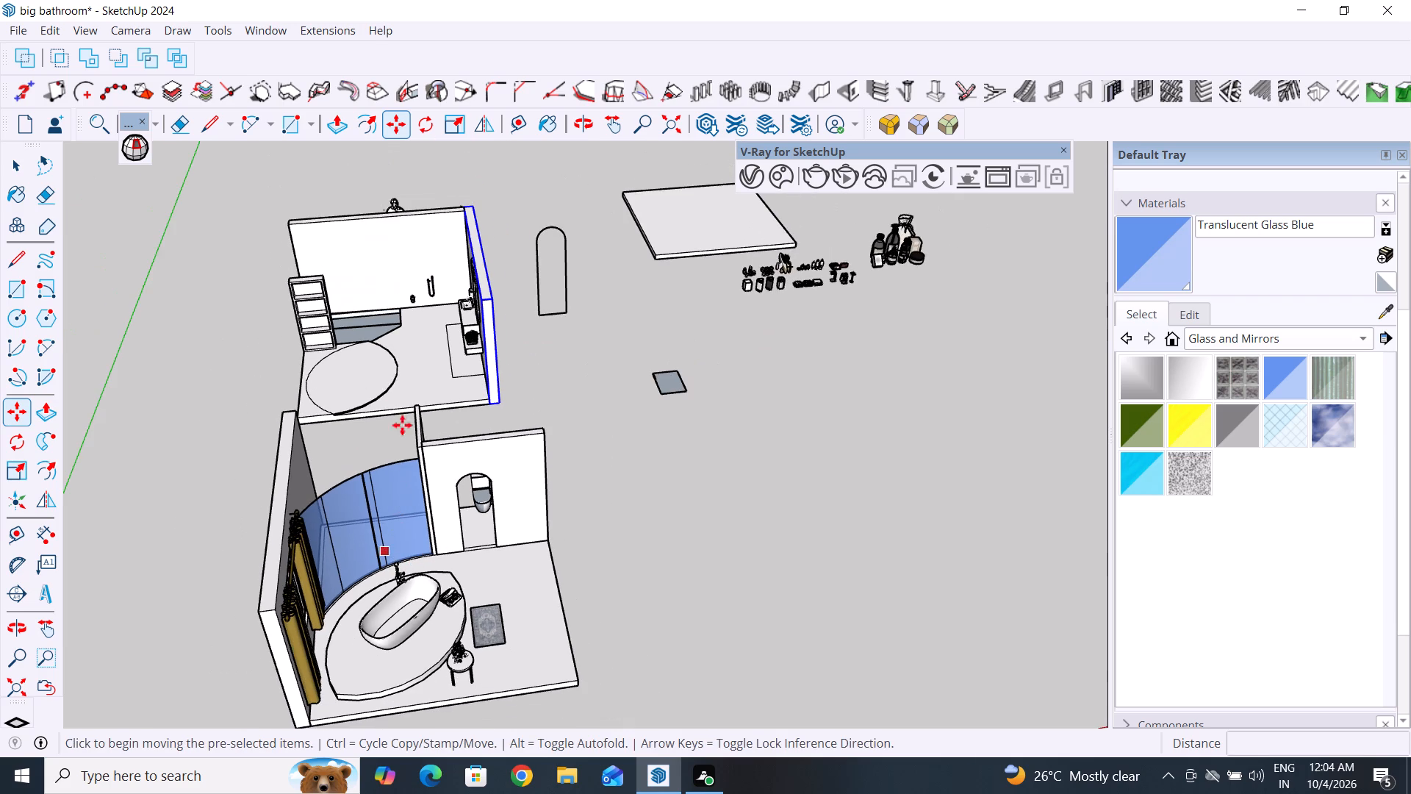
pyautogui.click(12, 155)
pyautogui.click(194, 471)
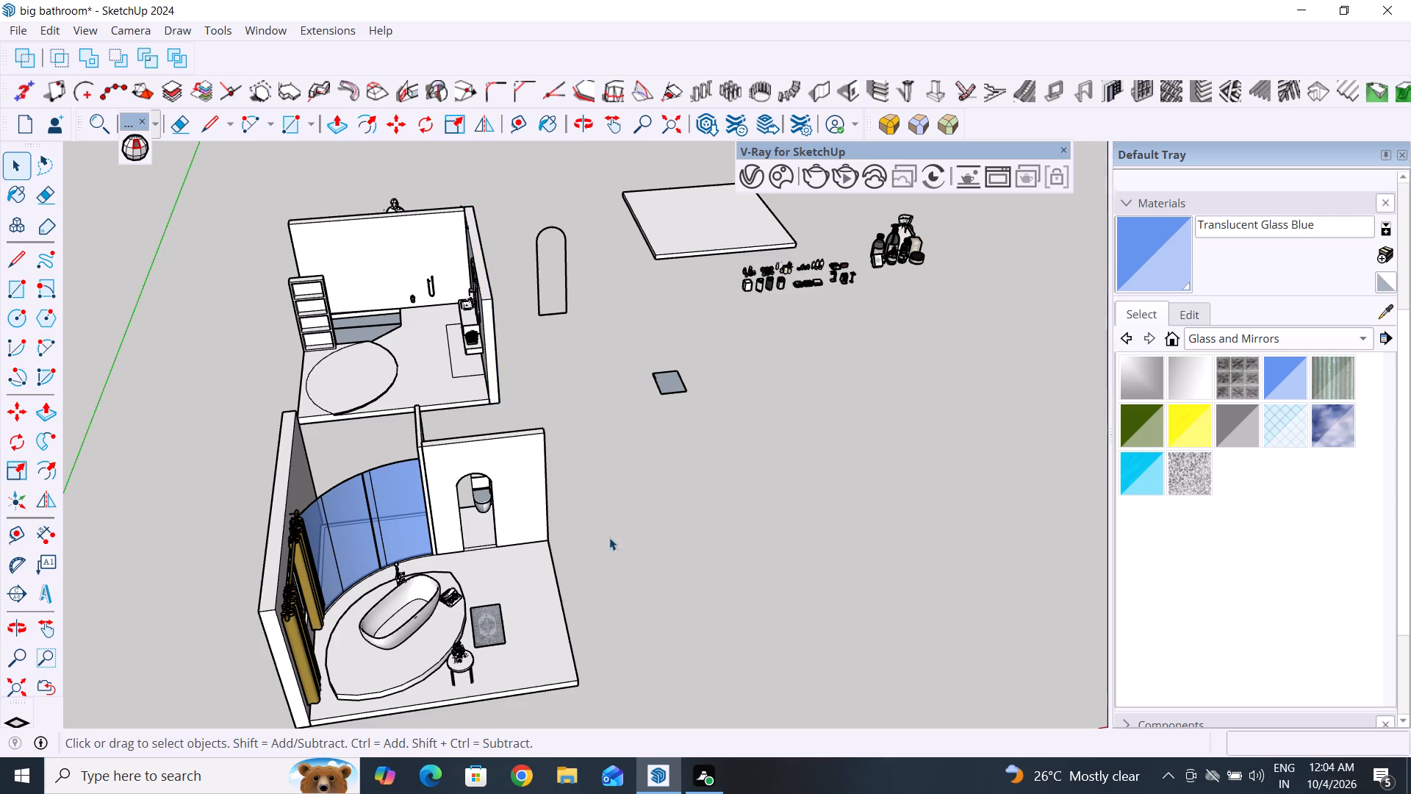
# Examine the assembled bathroom and the remaining spare layout parts from several angles.
pyautogui.scroll(-4, 730, 557)
pyautogui.moveTo(535, 649); pyautogui.dragTo(458, 487, button='middle')
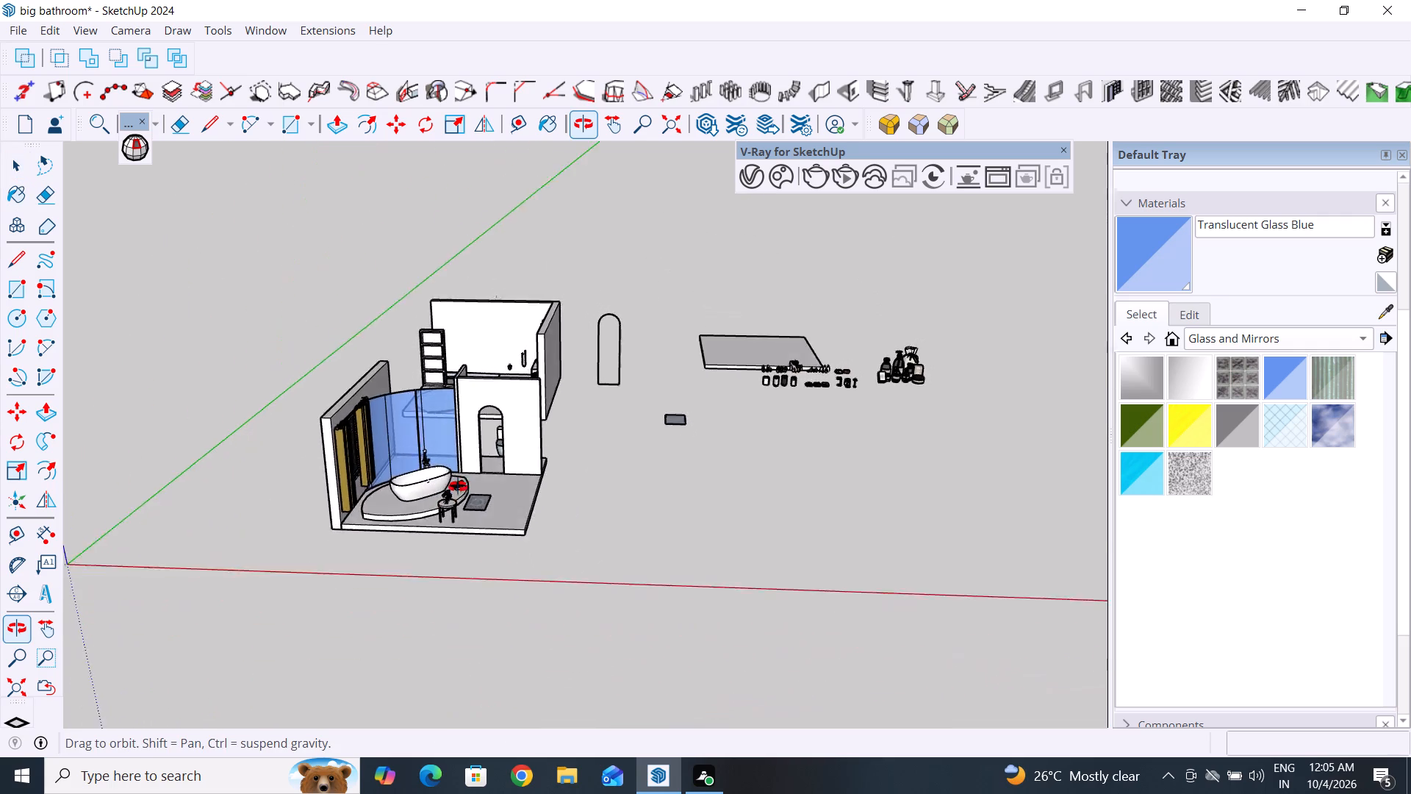
pyautogui.moveTo(458, 487); pyautogui.dragTo(478, 485, button='middle')
pyautogui.scroll(5, 450, 462)
pyautogui.scroll(-5, 453, 464)
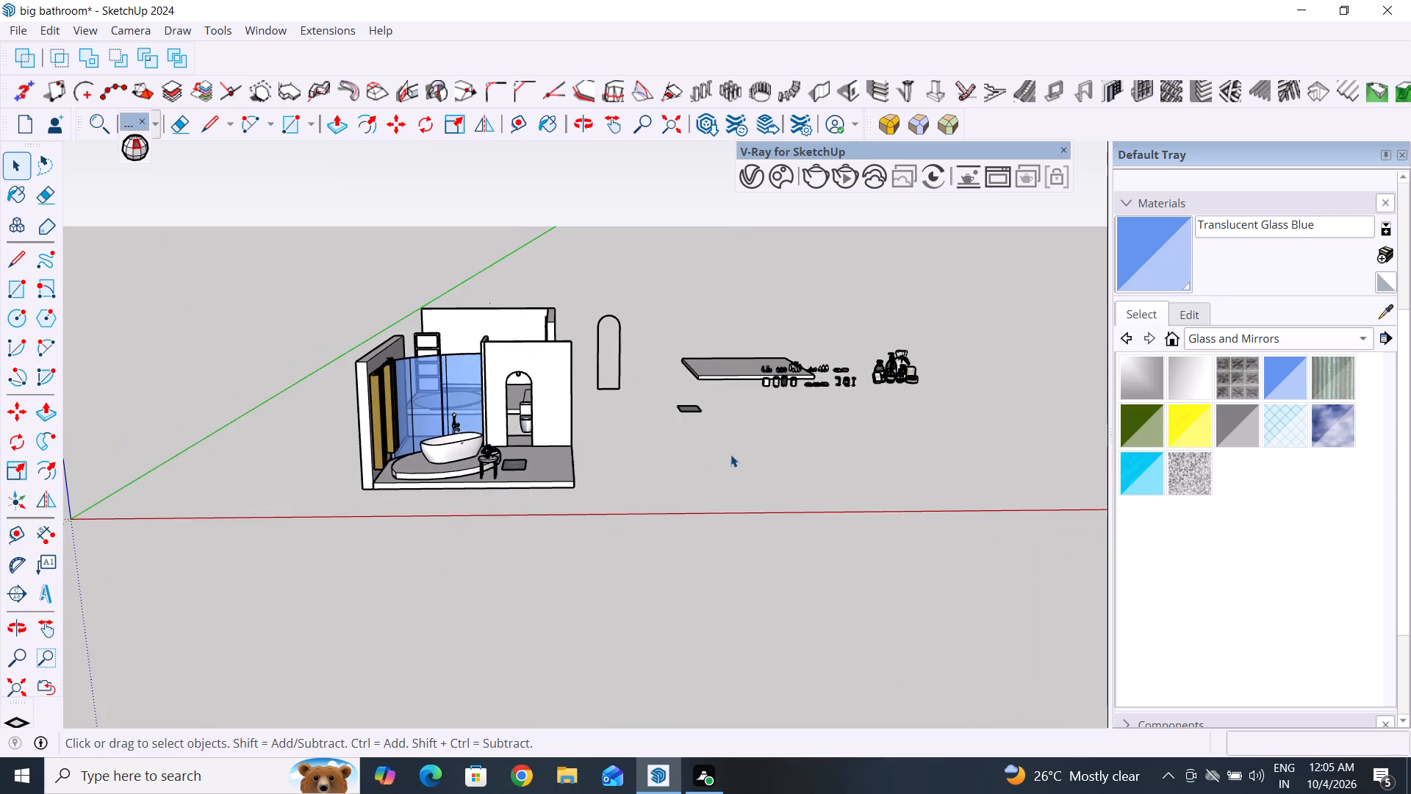
pyautogui.moveTo(716, 485); pyautogui.dragTo(683, 504, button='middle')
pyautogui.scroll(4, 302, 494)
pyautogui.moveTo(766, 470); pyautogui.dragTo(745, 495, button='middle')
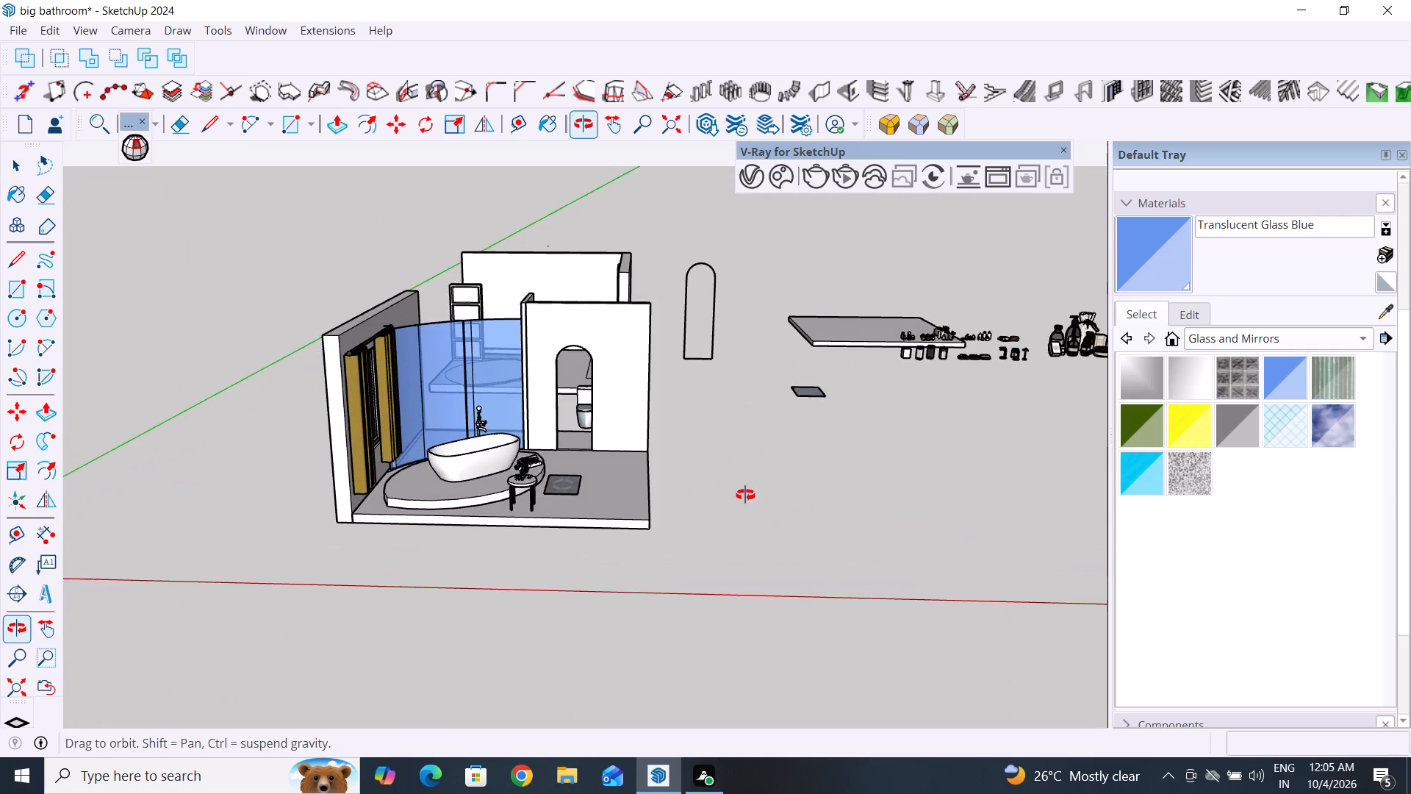
pyautogui.moveTo(745, 495); pyautogui.dragTo(744, 495, button='middle')
pyautogui.scroll(-2, 744, 495)
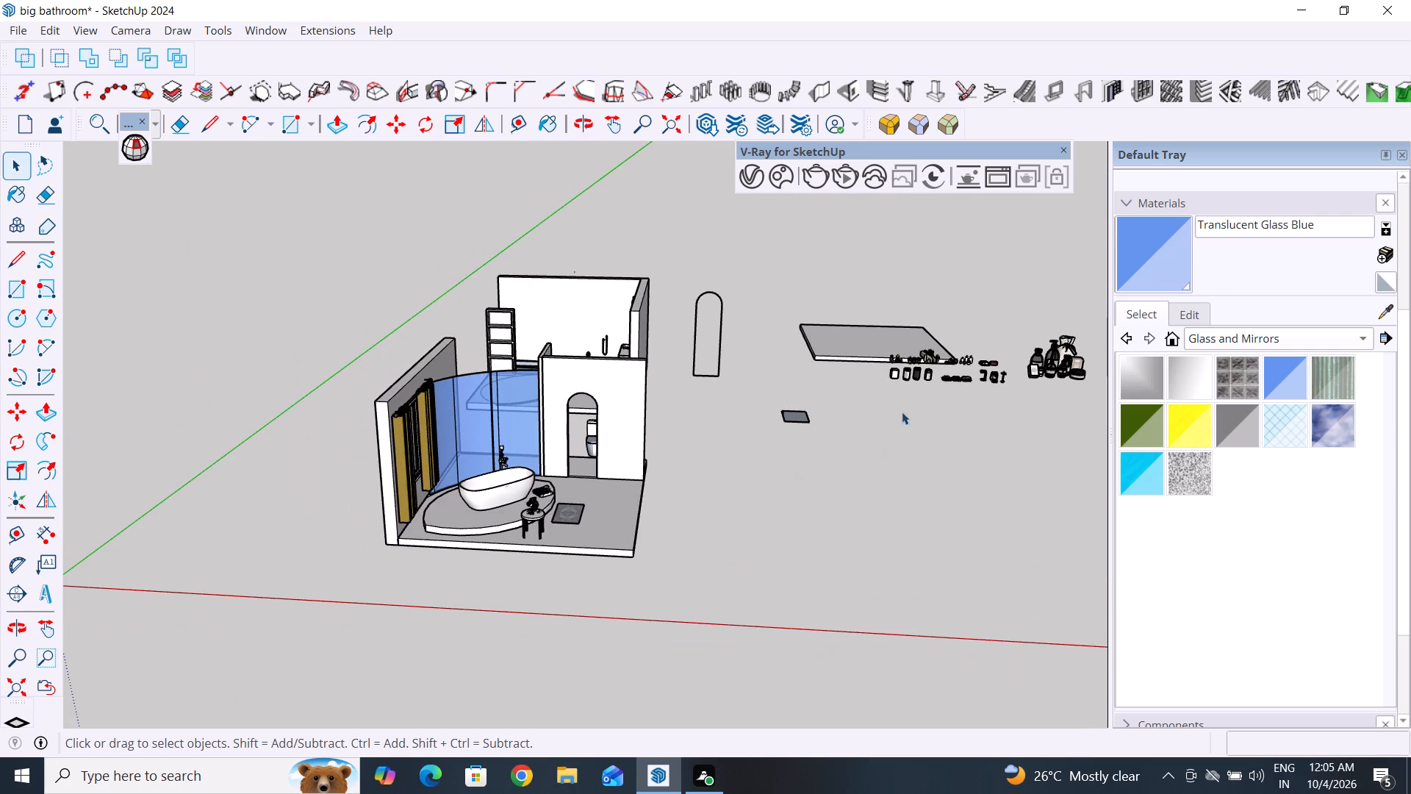
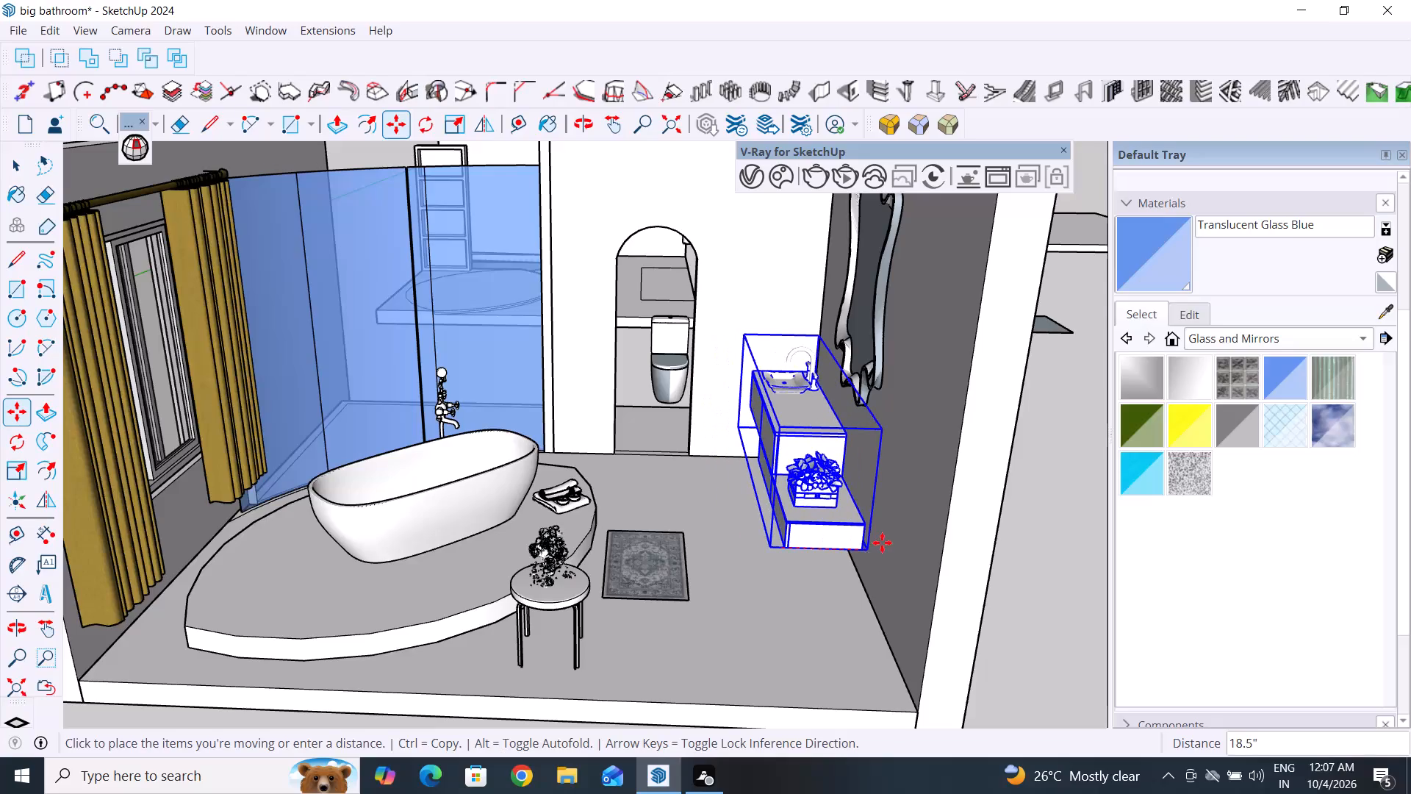
# Place the vanity unit with basin and planter about 22.9" from its start point, beside the mirror wall, and clear the selection.
pyautogui.click(882, 543)
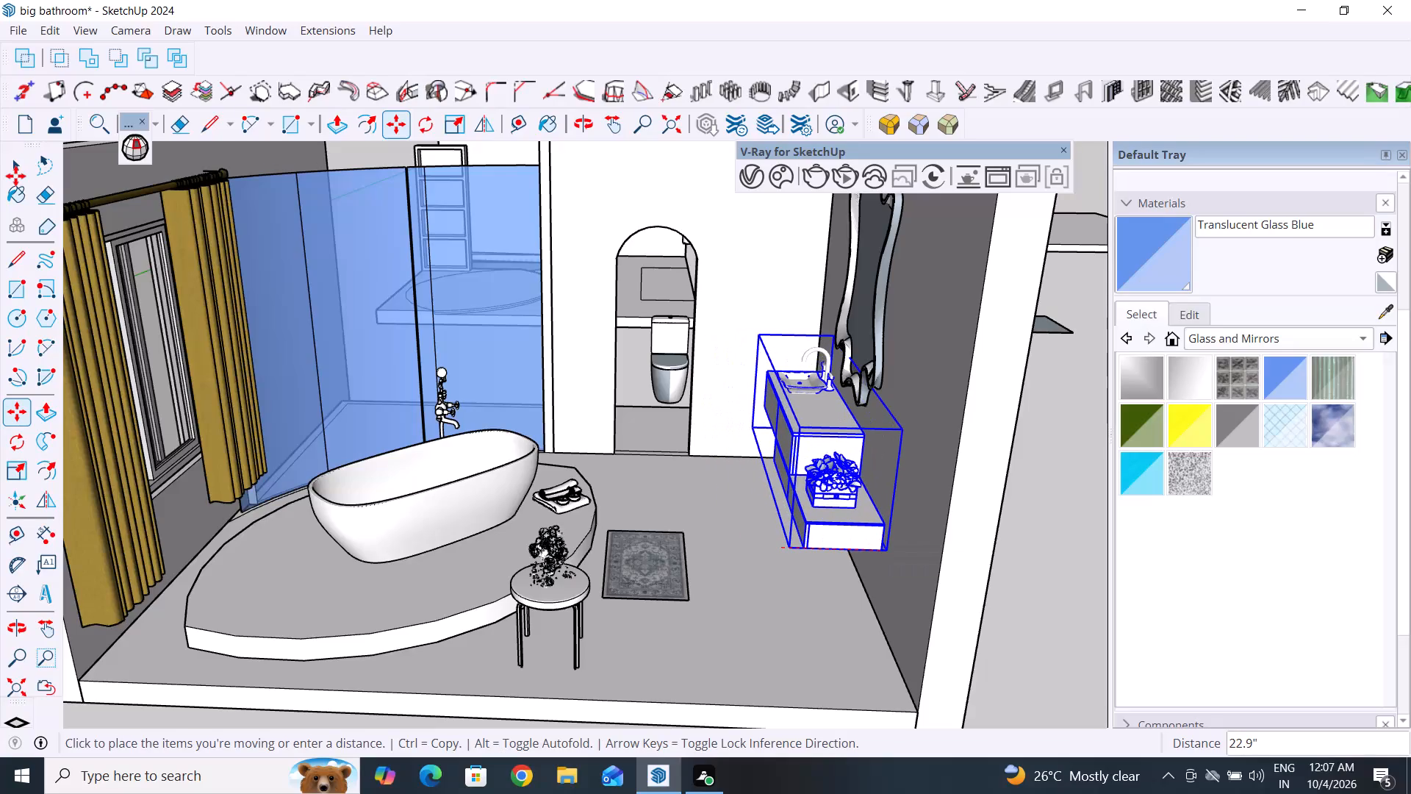
pyautogui.scroll(-5, 700, 521)
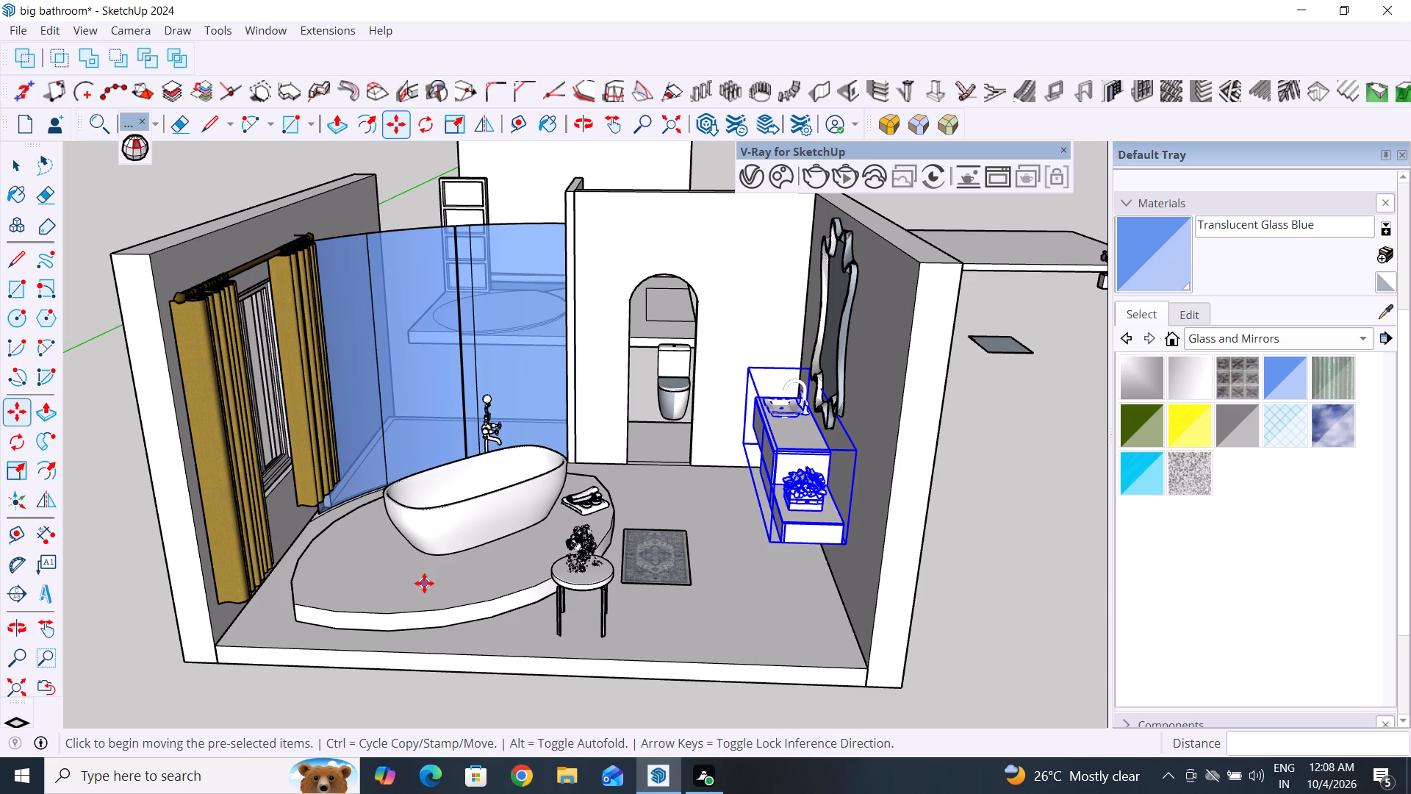
pyautogui.click(13, 161)
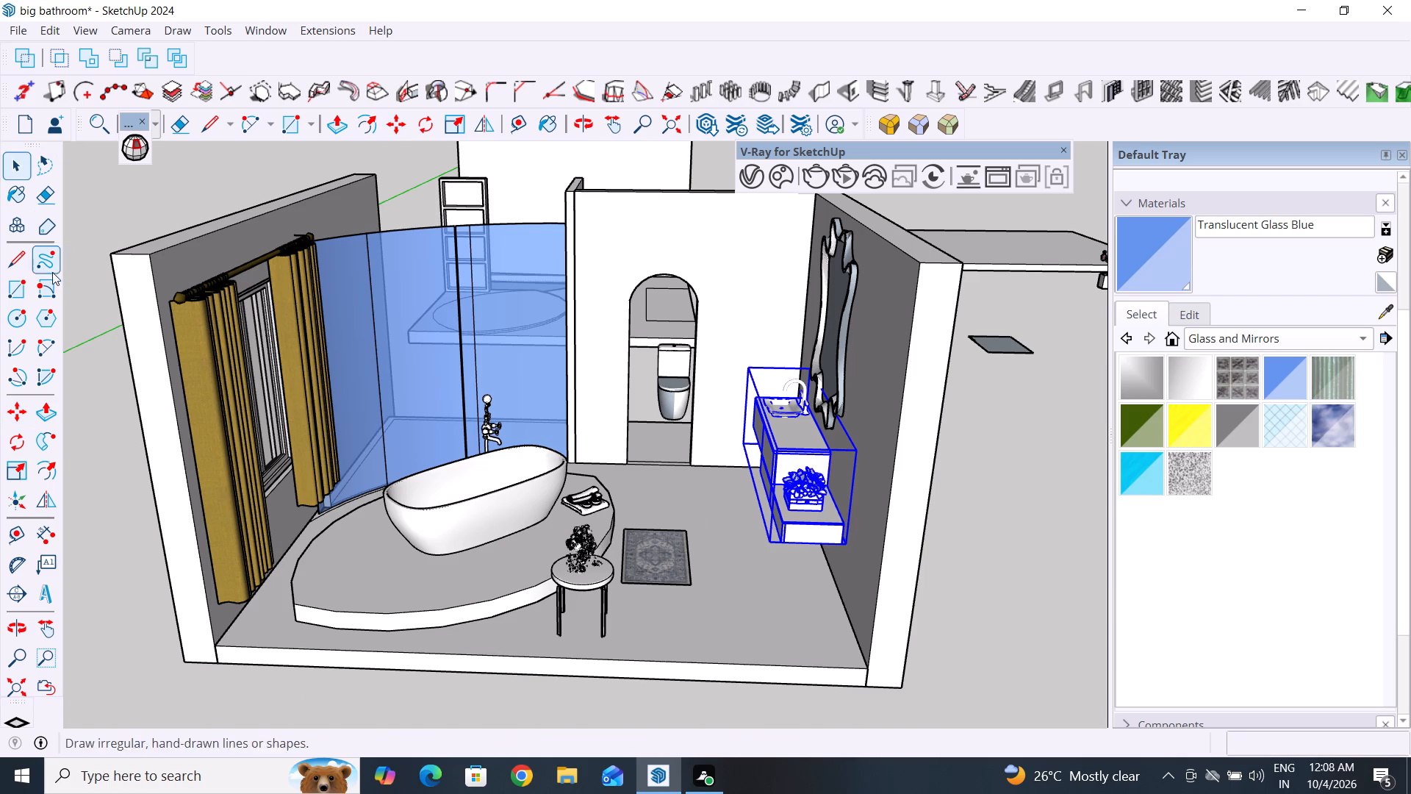
pyautogui.click(88, 290)
# Examine the vanity unit's position relative to the mirror and its wall from several angles.
pyautogui.scroll(-3, 561, 438)
pyautogui.moveTo(696, 540); pyautogui.dragTo(746, 451, button='middle')
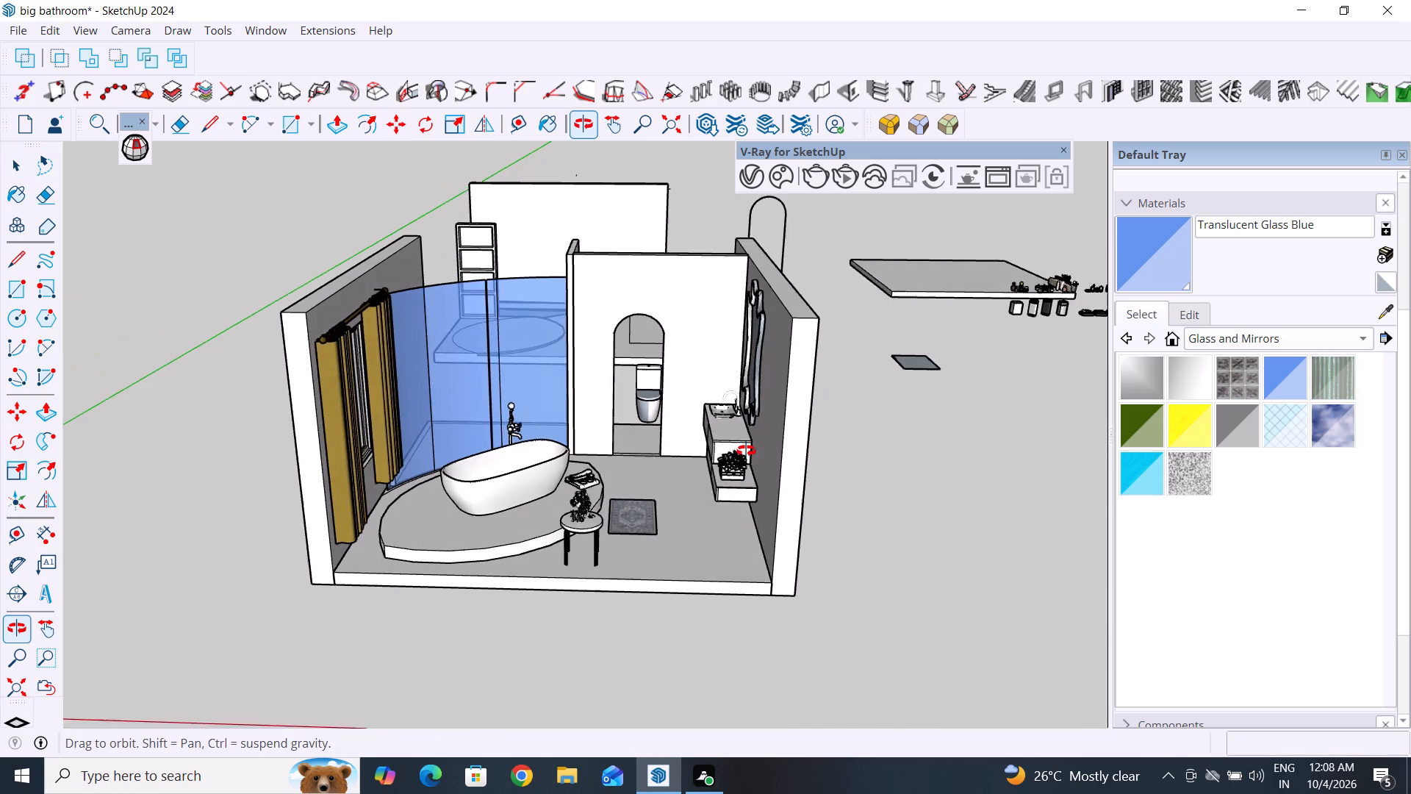
pyautogui.moveTo(746, 451); pyautogui.dragTo(841, 467, button='middle')
pyautogui.scroll(-5, 604, 379)
pyautogui.moveTo(689, 421); pyautogui.dragTo(703, 451, button='middle')
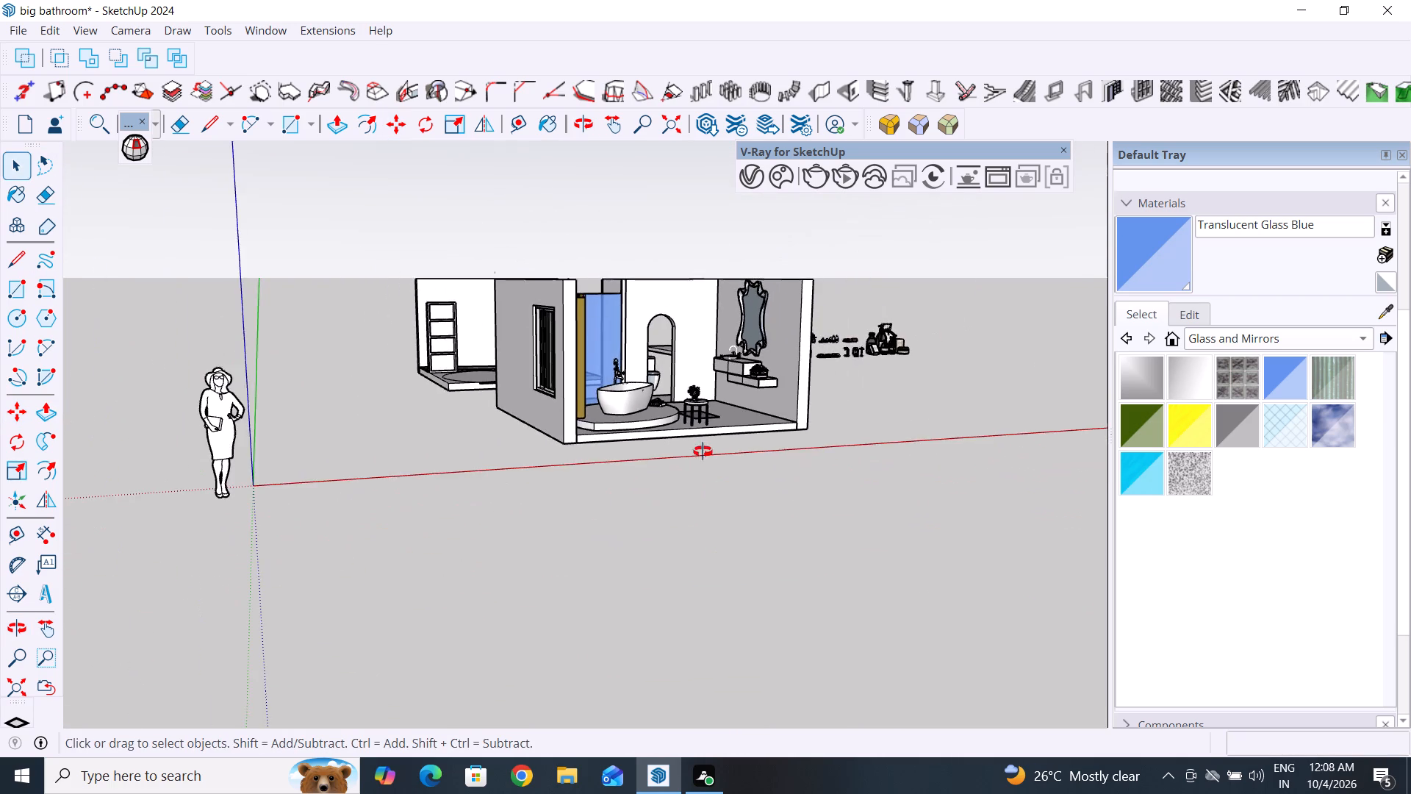
pyautogui.moveTo(703, 451); pyautogui.dragTo(736, 511, button='middle')
pyautogui.scroll(18, 840, 479)
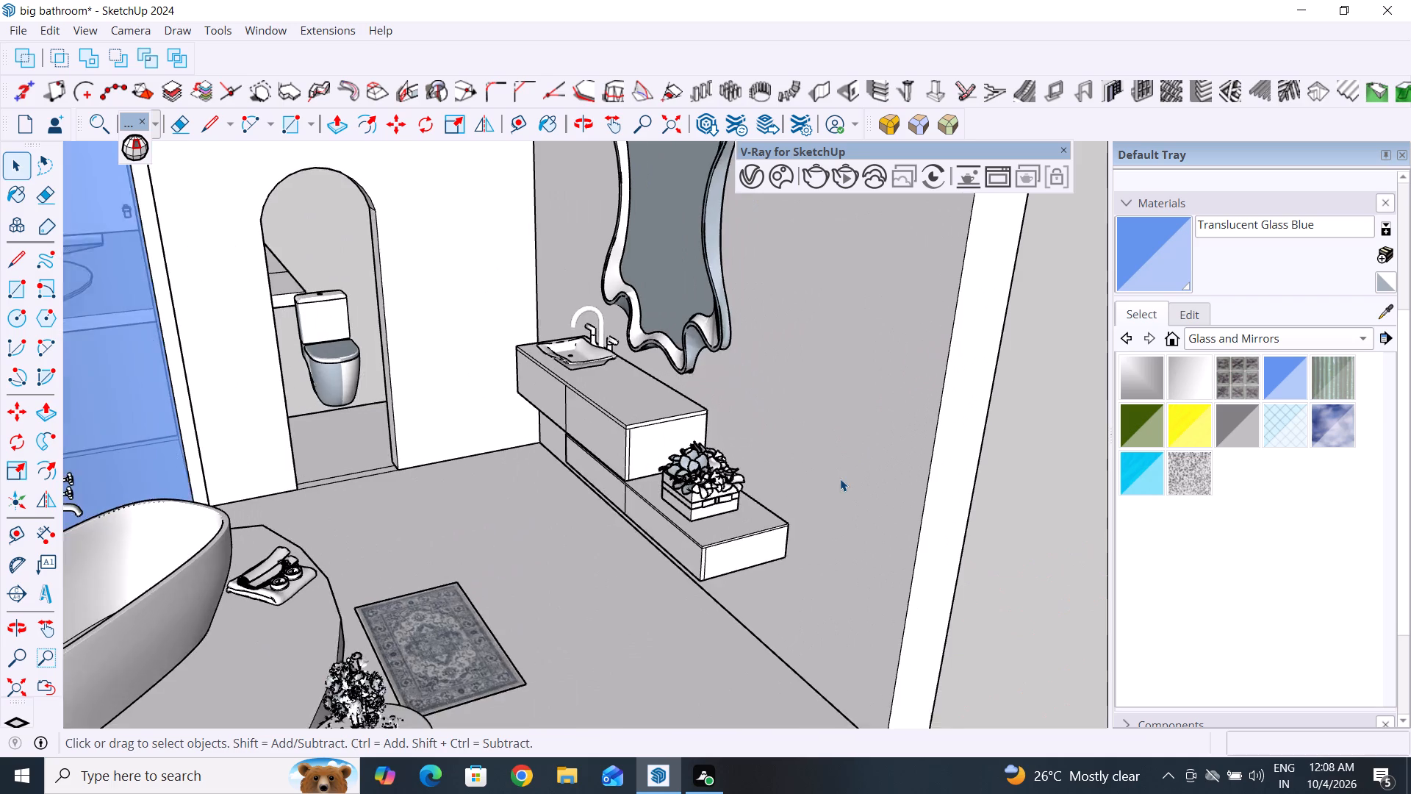
pyautogui.moveTo(694, 527); pyautogui.dragTo(1009, 612, button='middle')
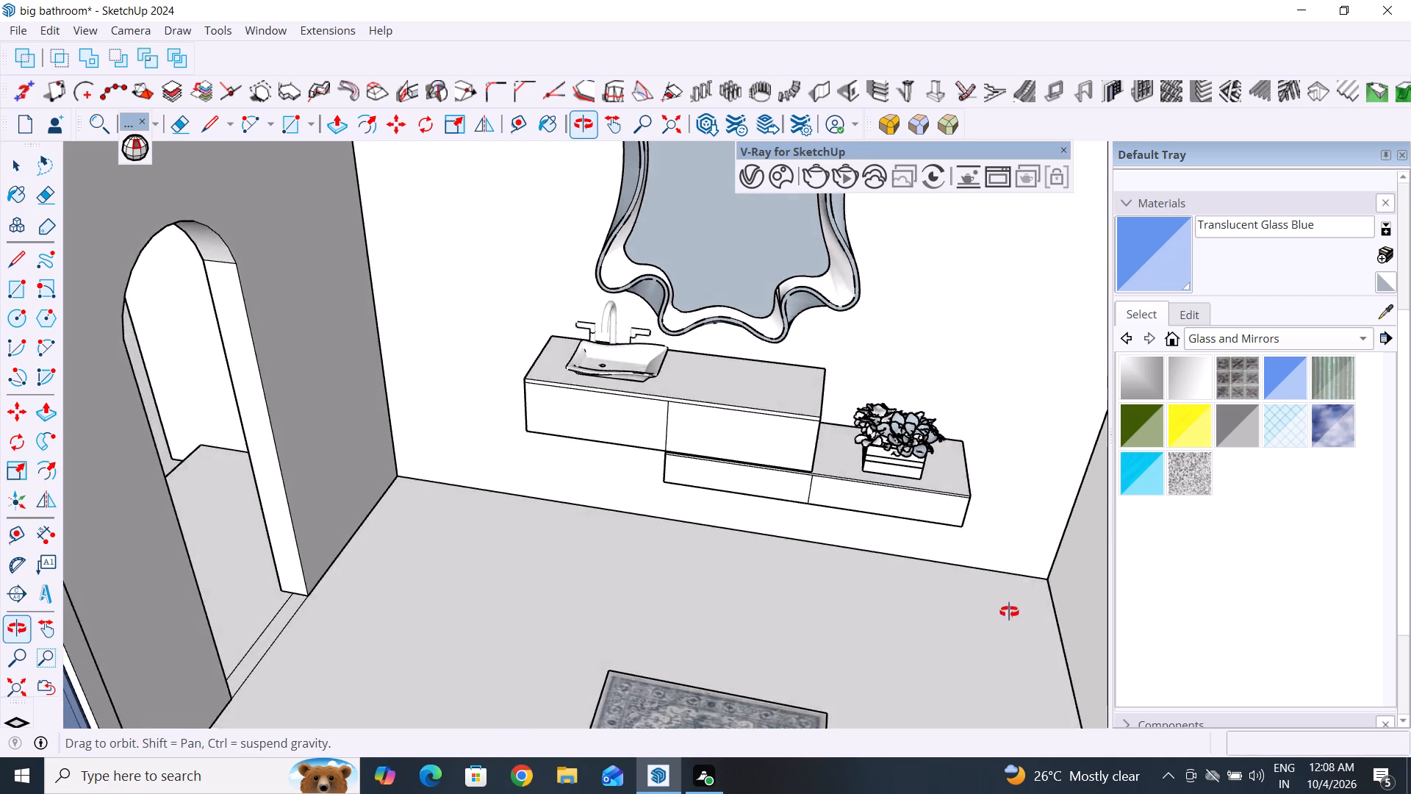
pyautogui.moveTo(1009, 612); pyautogui.dragTo(1022, 680, button='middle')
pyautogui.scroll(5, 745, 313)
pyautogui.moveTo(705, 484); pyautogui.dragTo(449, 526, button='middle')
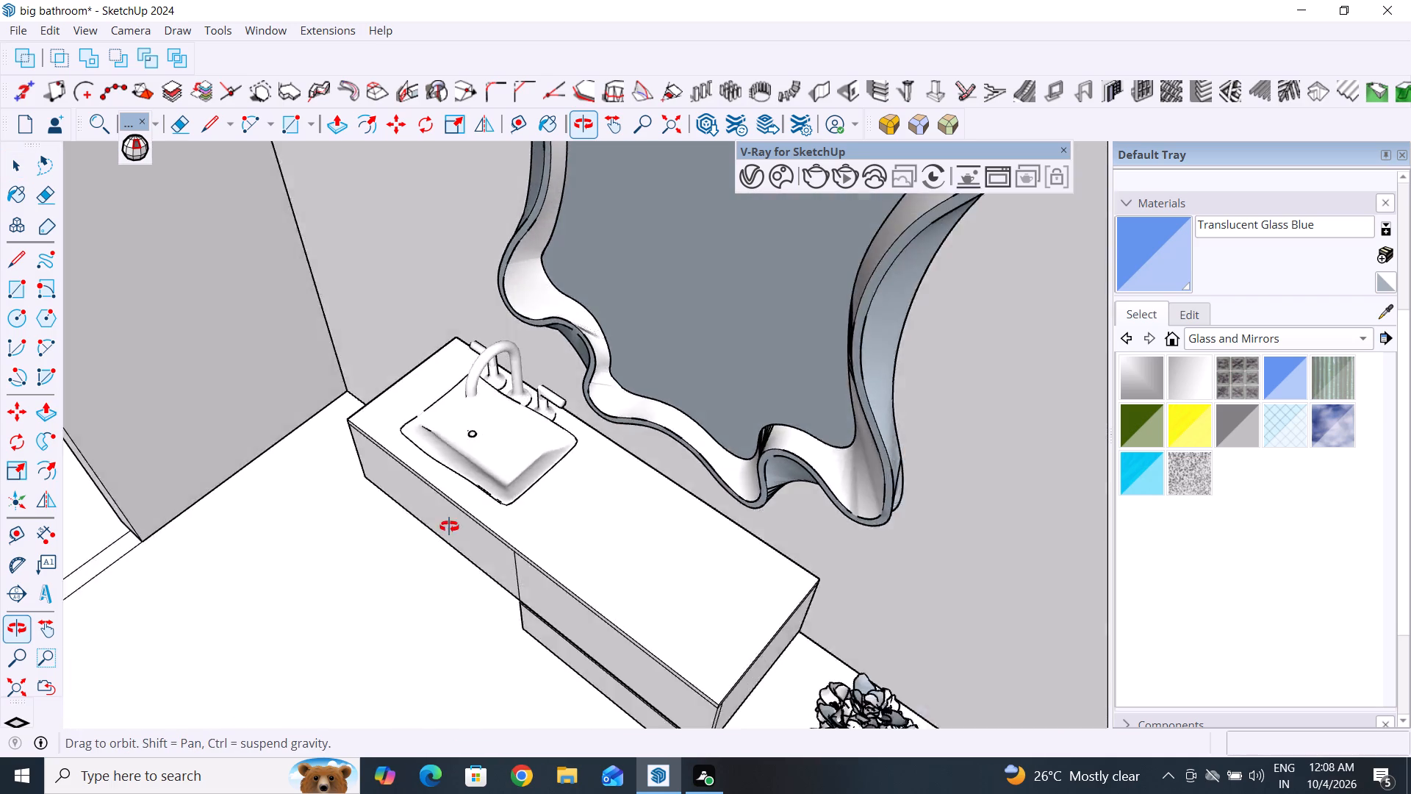
pyautogui.moveTo(449, 526); pyautogui.dragTo(343, 433, button='middle')
pyautogui.scroll(-5, 362, 380)
pyautogui.scroll(4, 484, 628)
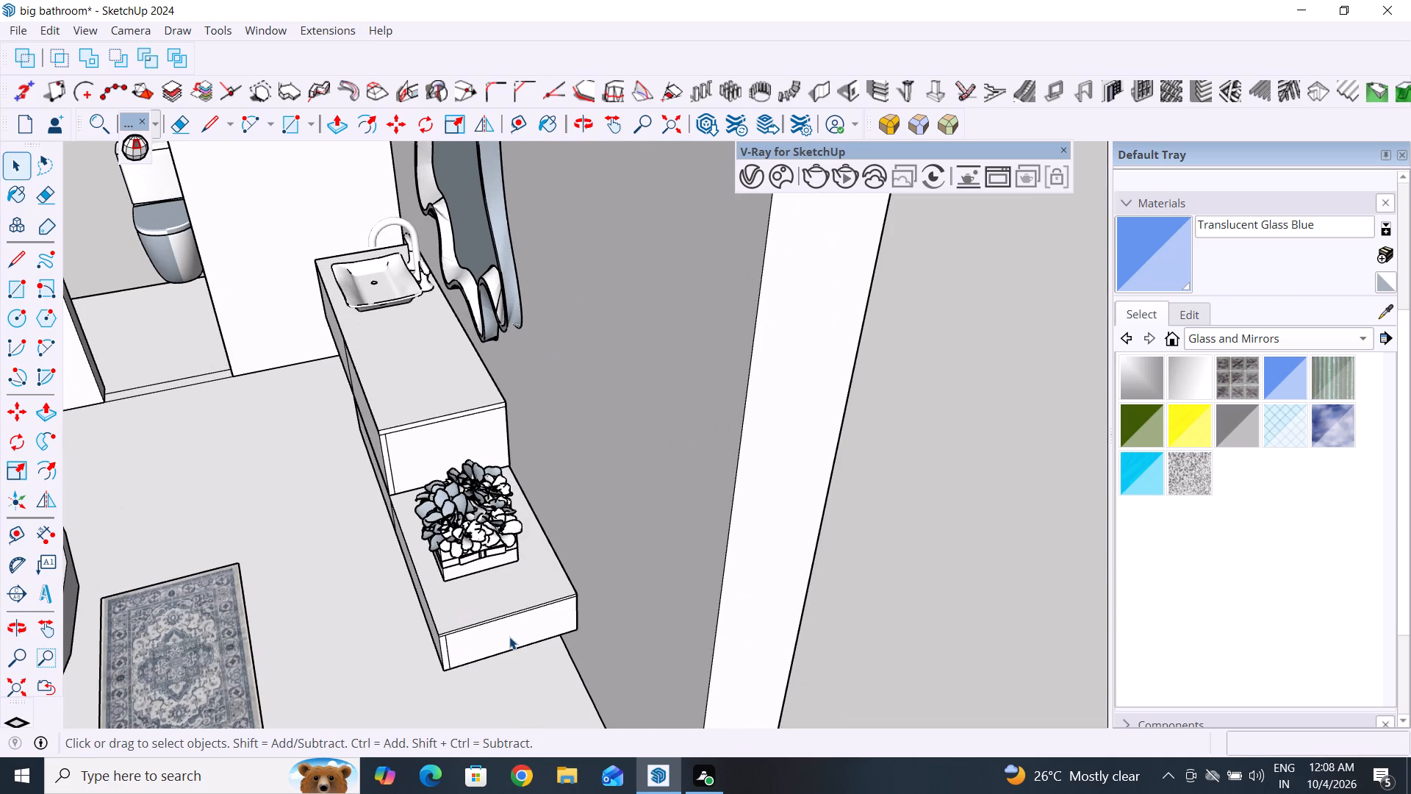
# Move the vanity unit about 5.6" closer to the mirror wall and clear the selection.
pyautogui.click(509, 637)
pyautogui.scroll(1, 567, 629)
pyautogui.moveTo(567, 629); pyautogui.dragTo(492, 526, button='middle')
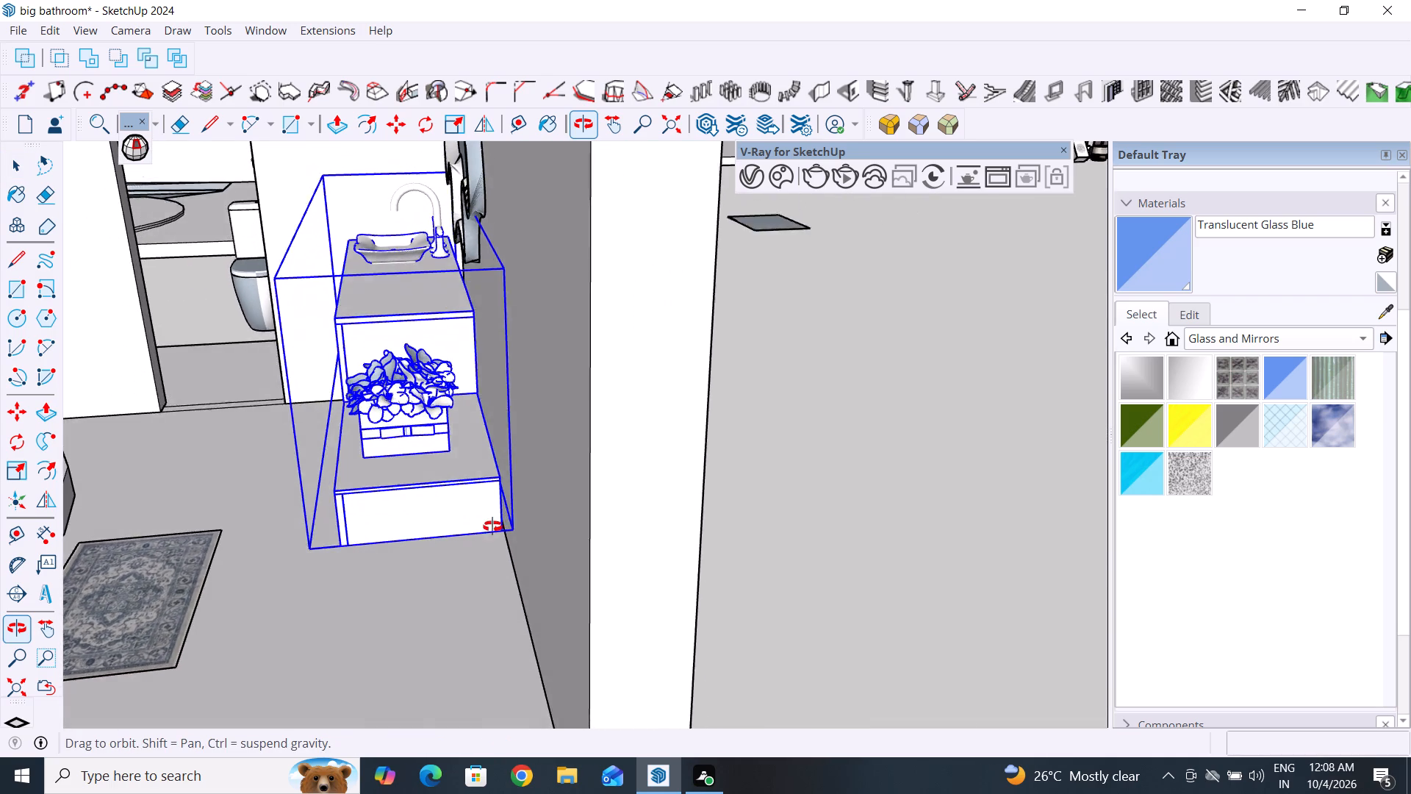
pyautogui.moveTo(492, 526); pyautogui.dragTo(457, 526, button='middle')
pyautogui.moveTo(462, 525); pyautogui.dragTo(473, 527, button='middle')
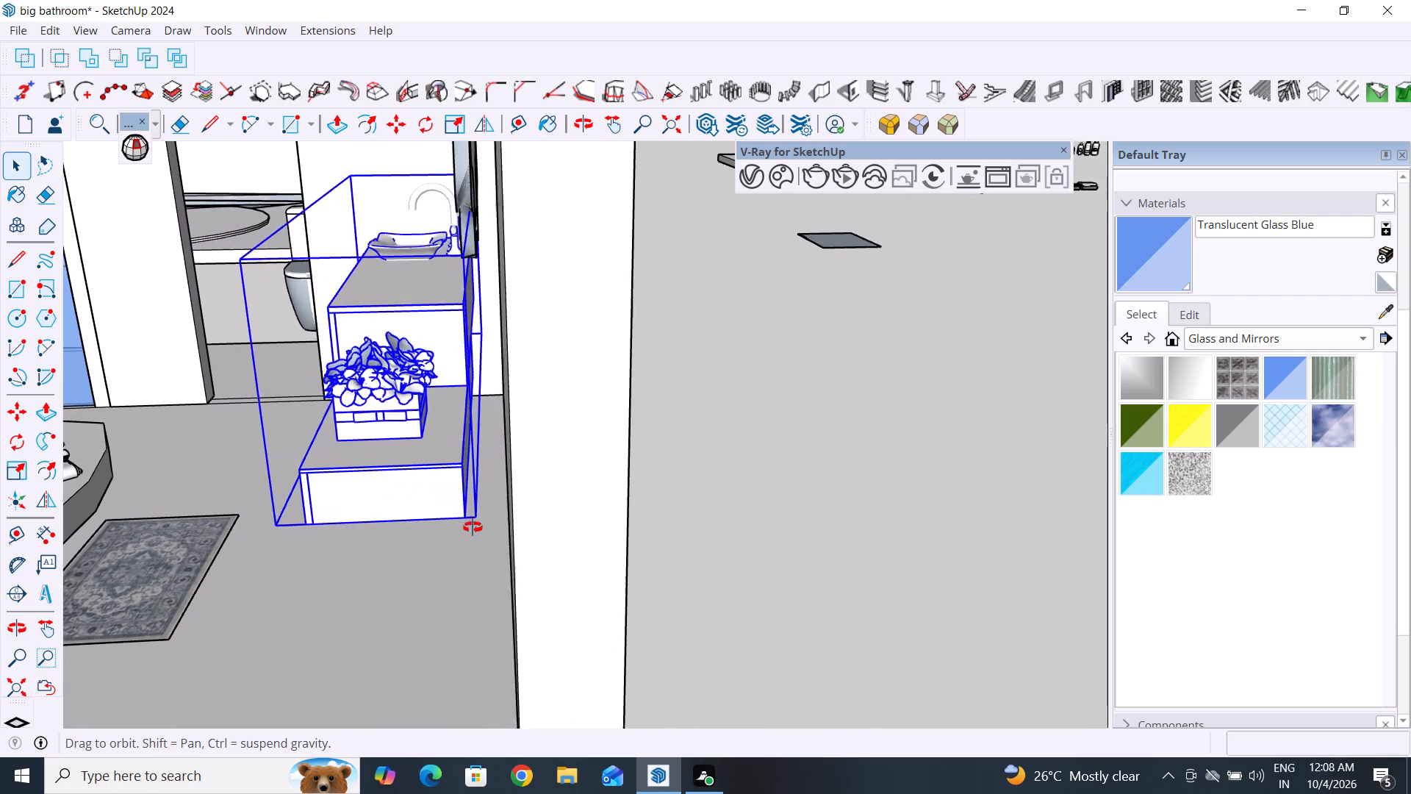
pyautogui.moveTo(473, 527); pyautogui.dragTo(473, 528, button='middle')
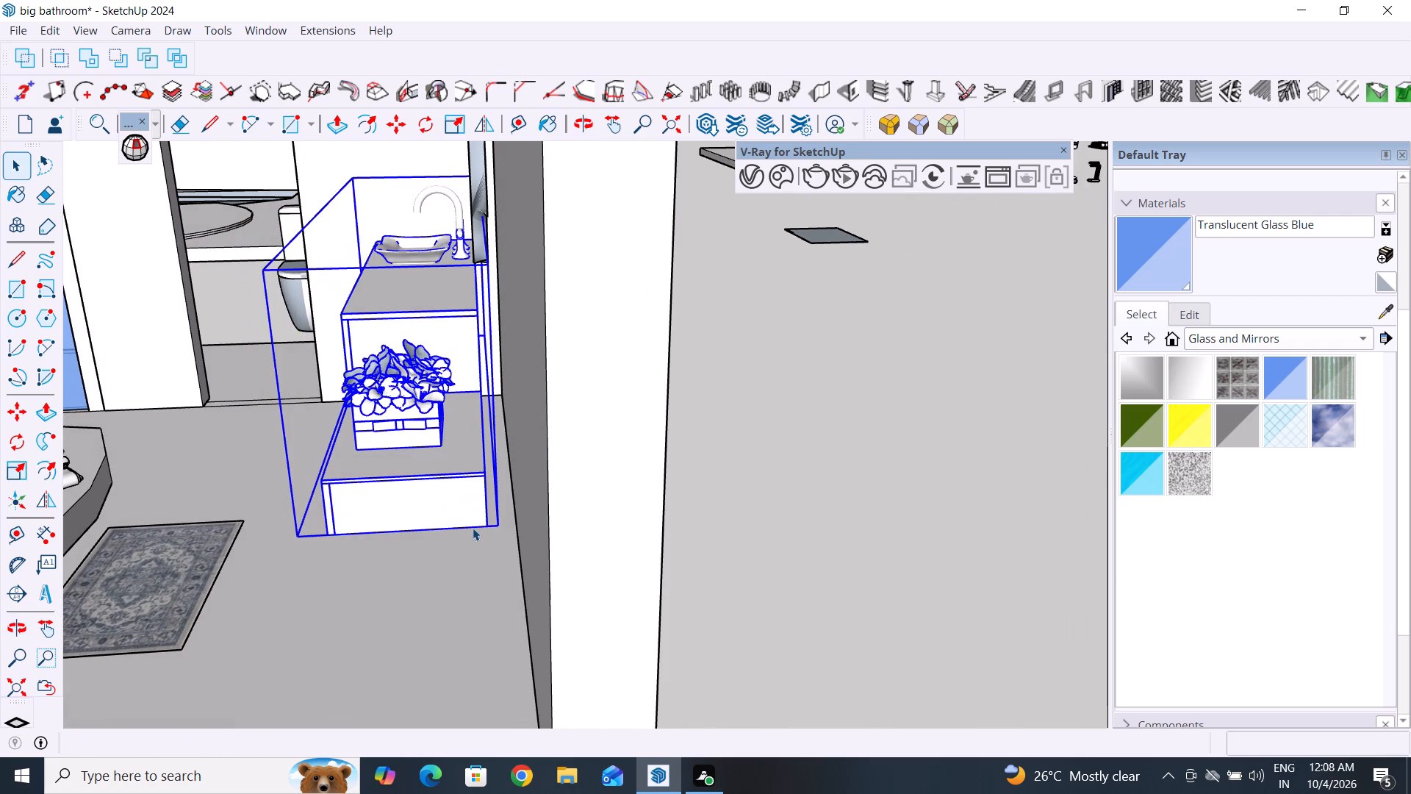
pyautogui.press('m')
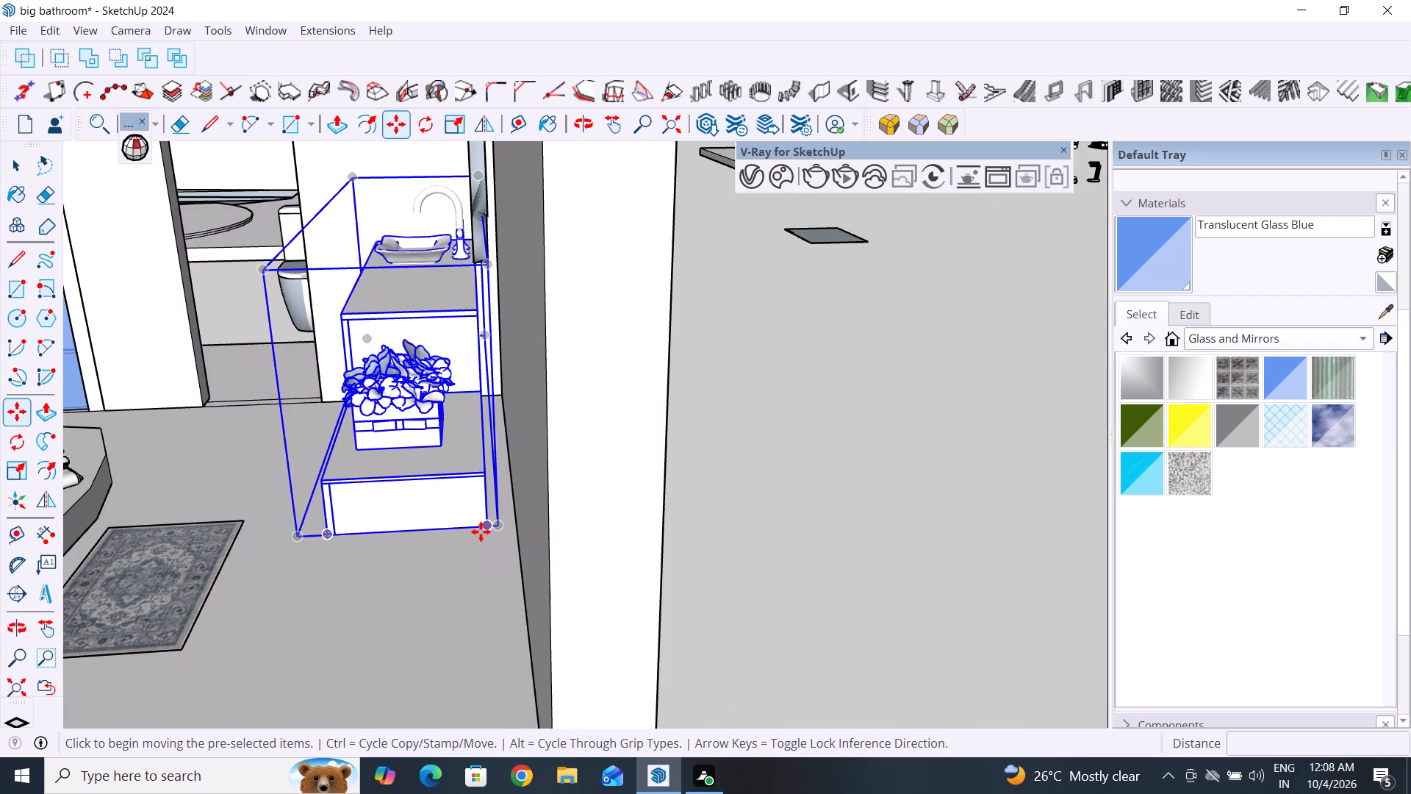
pyautogui.click(482, 532)
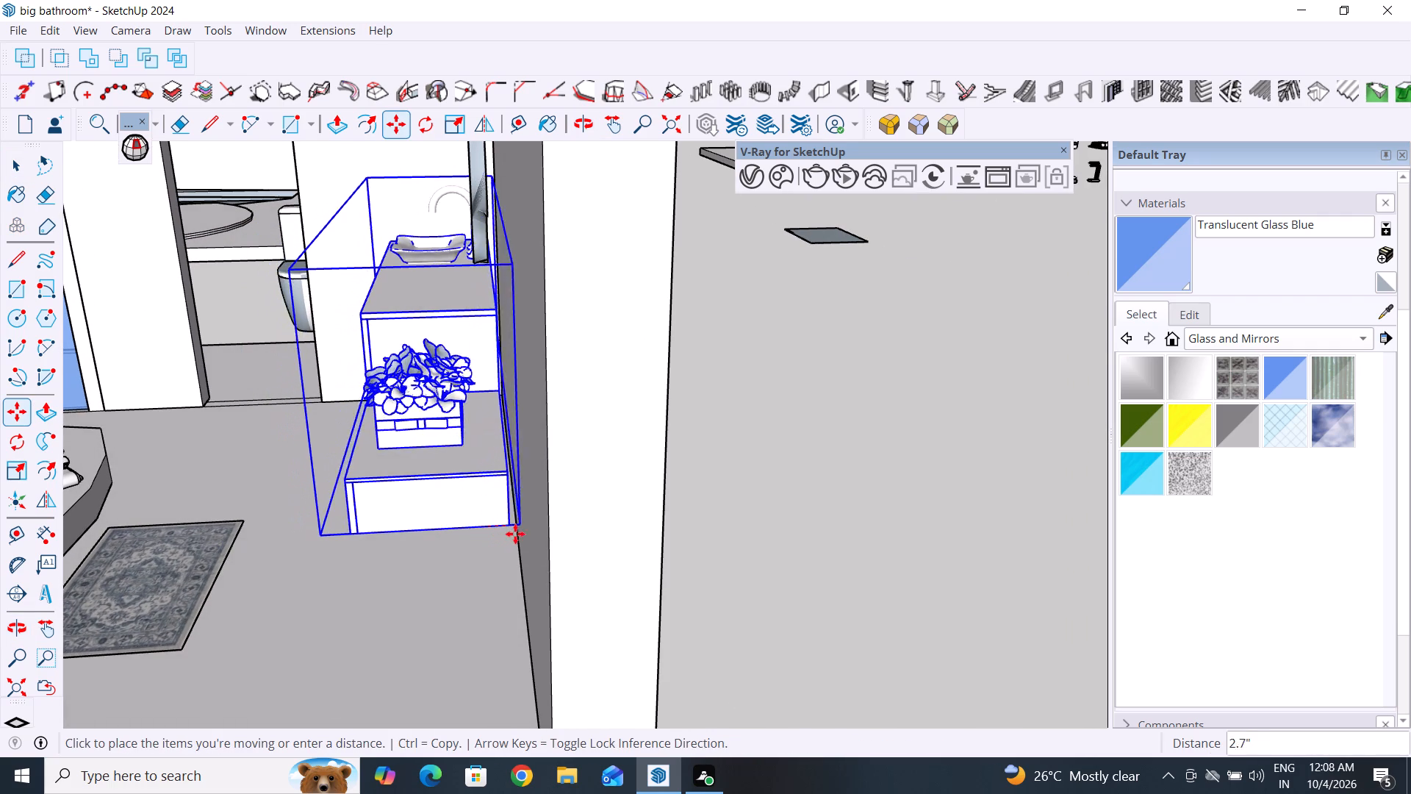
pyautogui.scroll(-3, 551, 545)
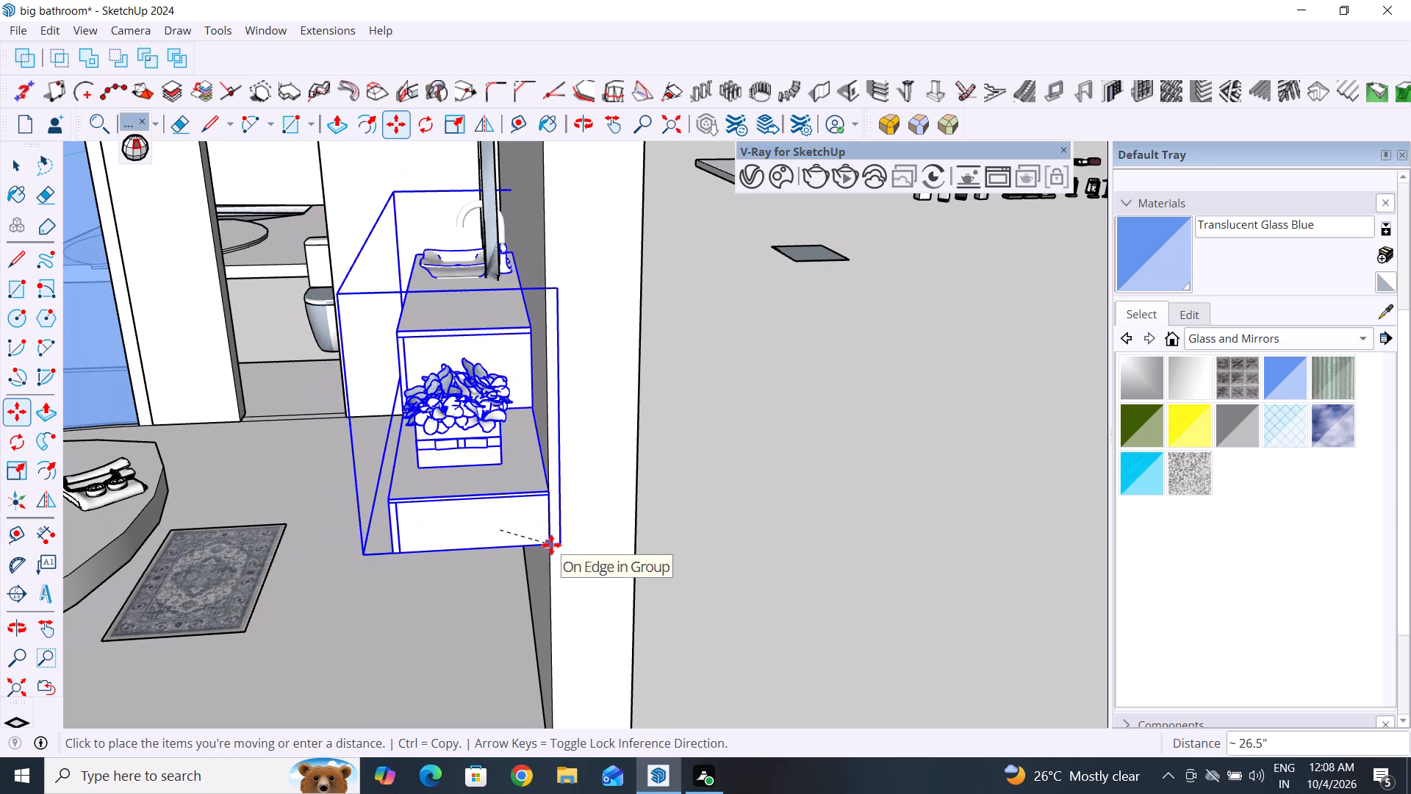
pyautogui.moveTo(551, 545); pyautogui.dragTo(757, 577, button='middle')
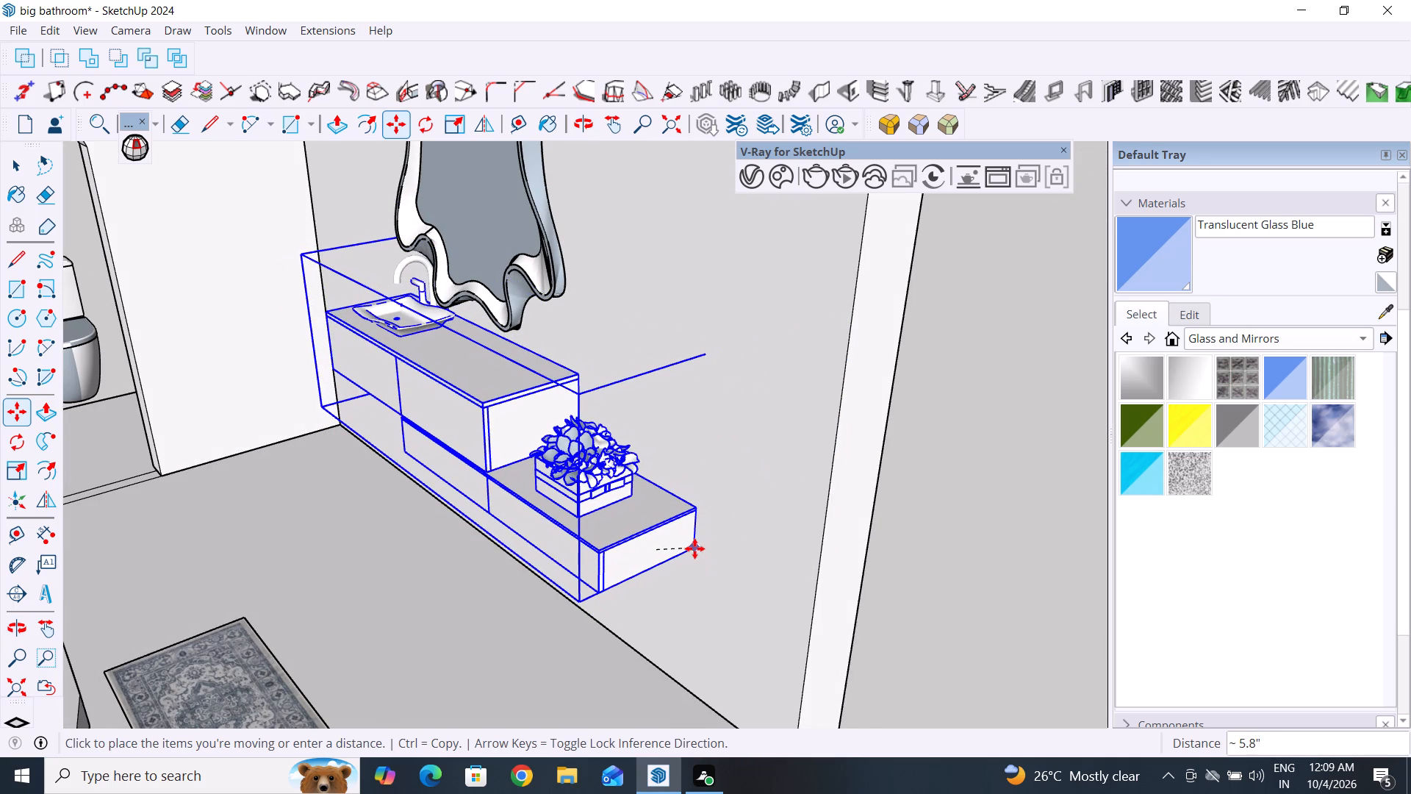
pyautogui.click(692, 548)
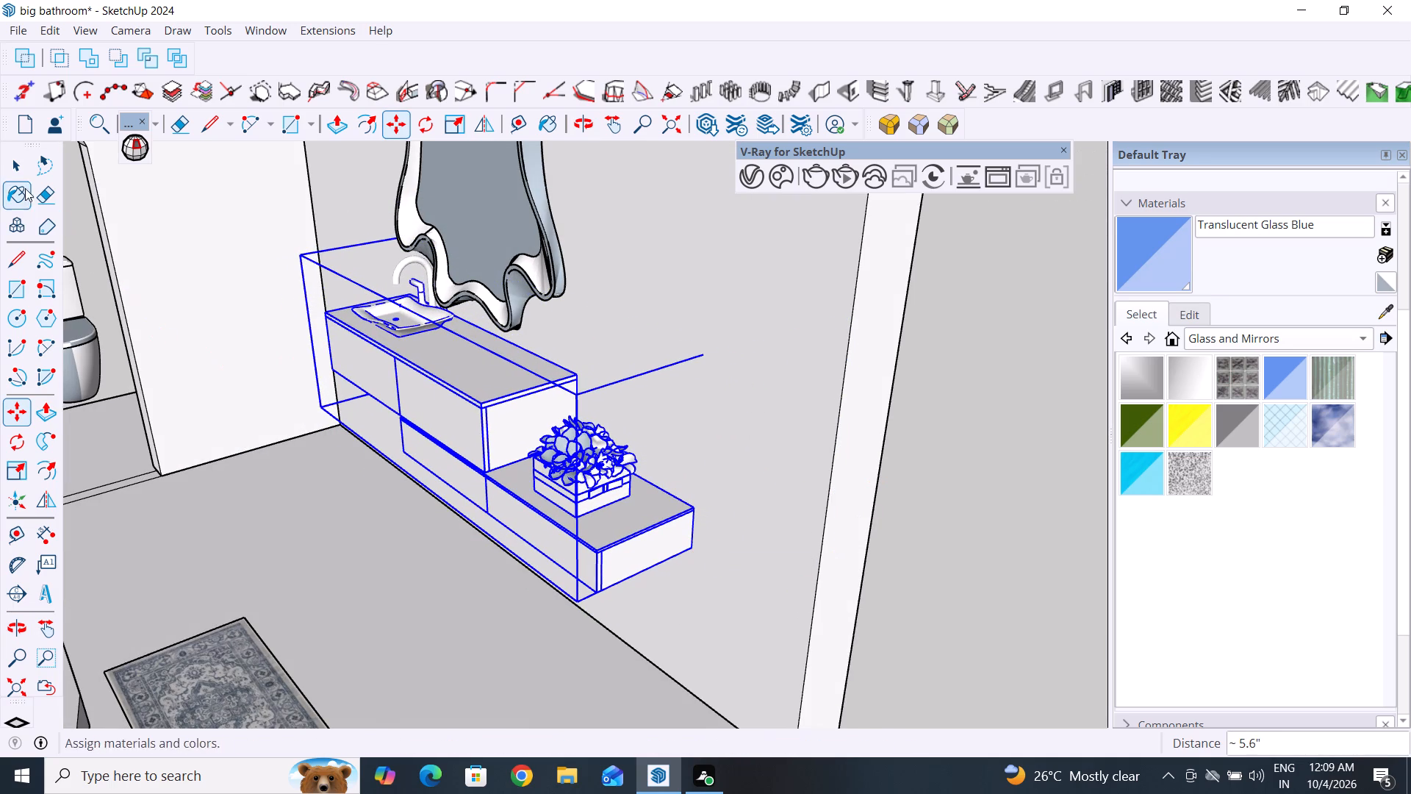
pyautogui.click(24, 170)
pyautogui.scroll(-5, 447, 541)
pyautogui.moveTo(627, 573); pyautogui.dragTo(465, 570, button='middle')
pyautogui.click(726, 564)
# Move the vanity unit a further 0.5" along the red axis towards the mirror wall and clear the selection.
pyautogui.scroll(8, 462, 552)
pyautogui.click(492, 502)
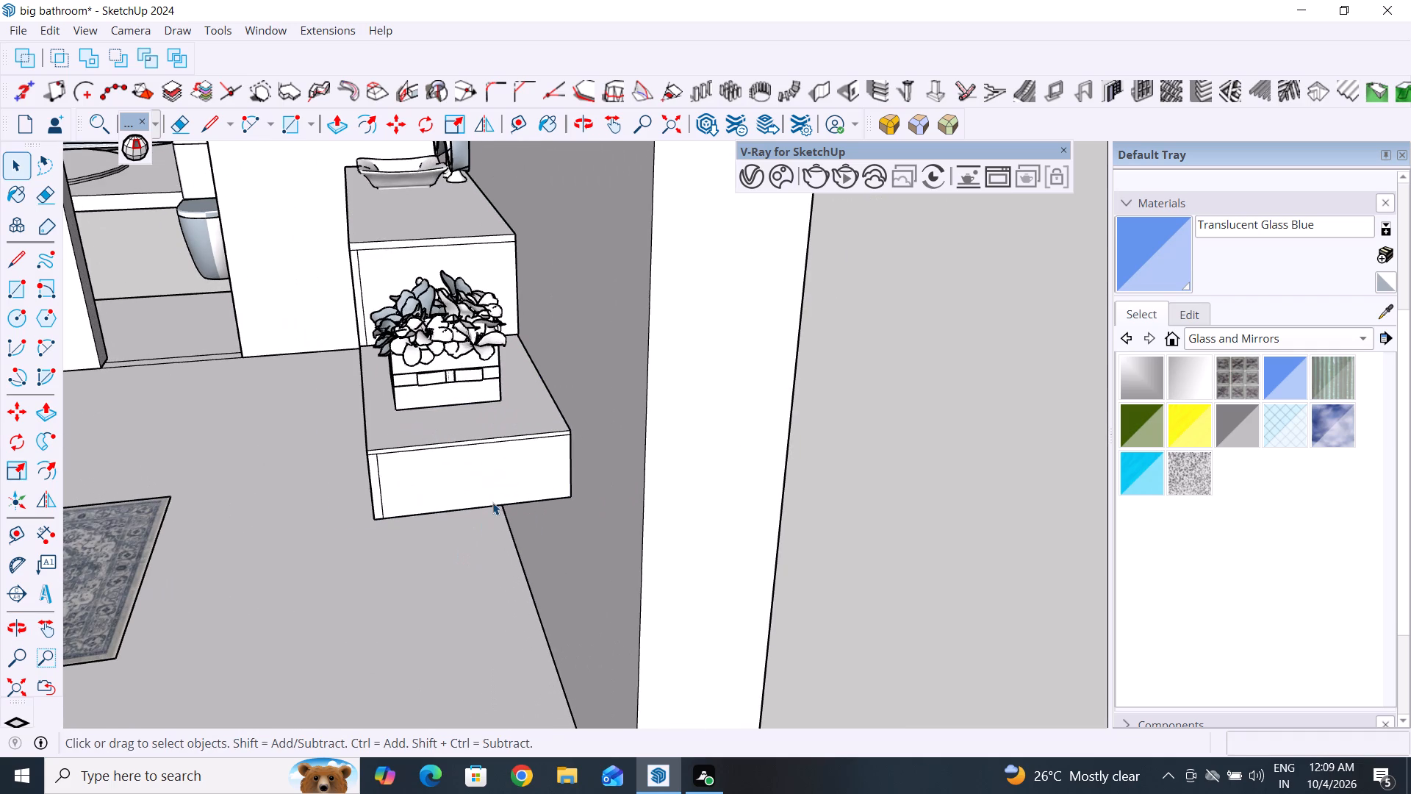
pyautogui.press('m')
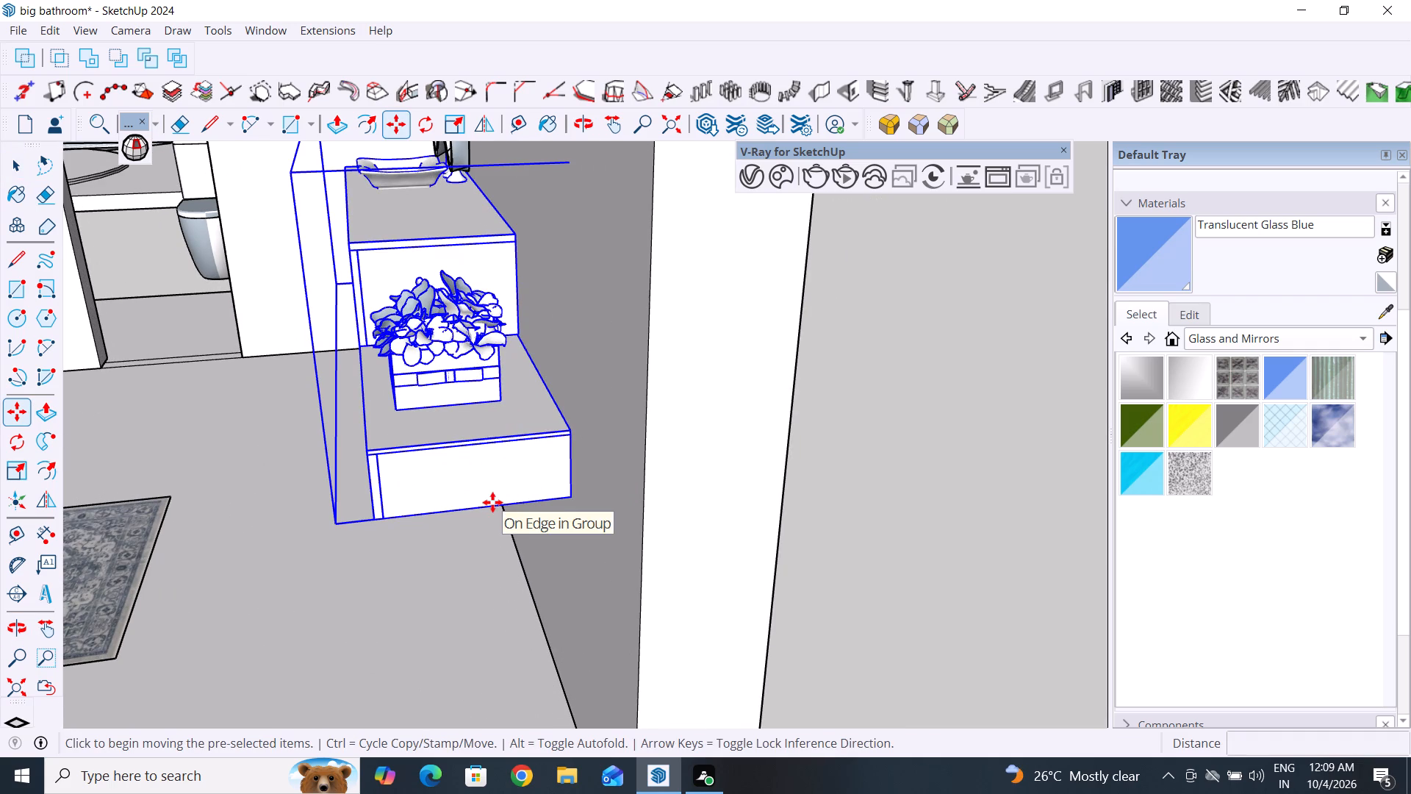
pyautogui.click(590, 498)
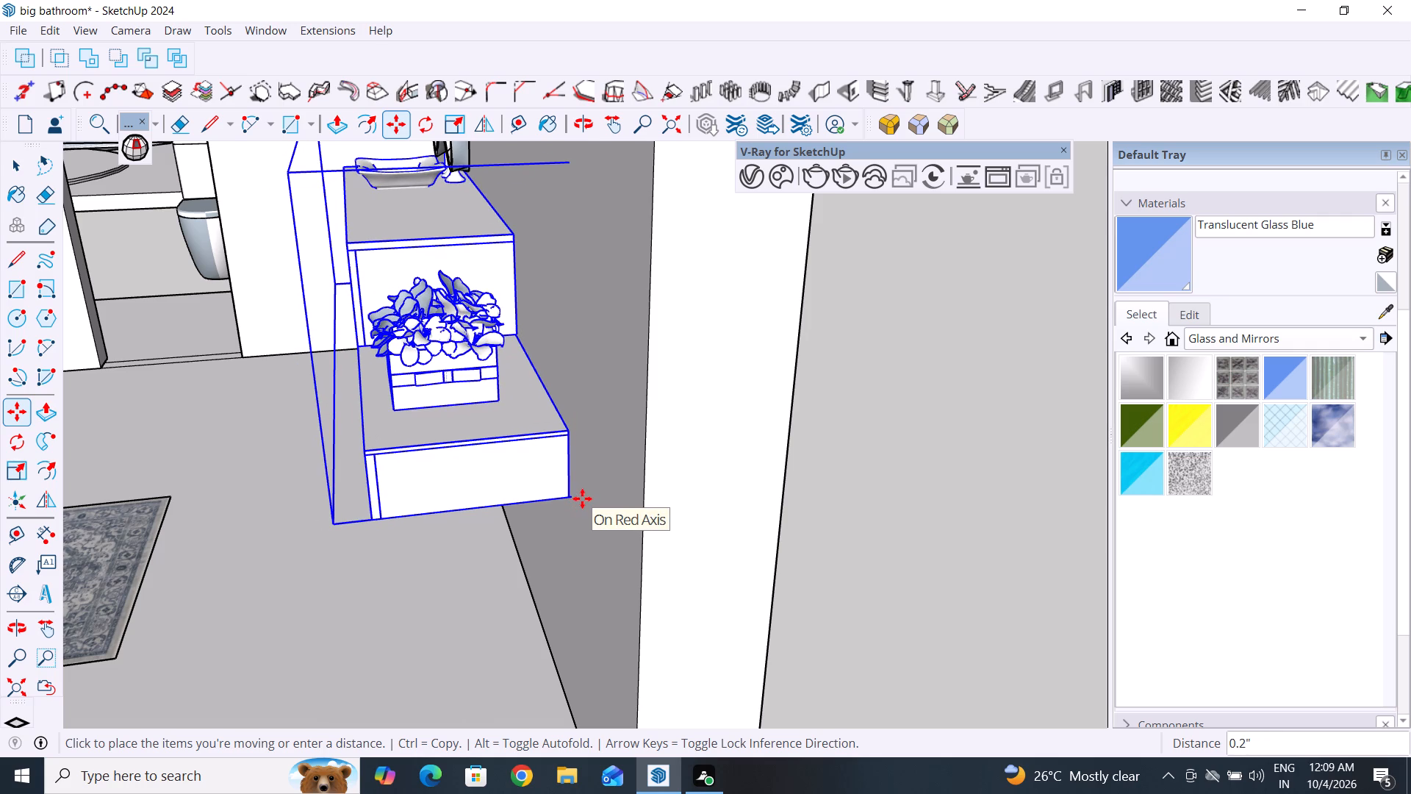
pyautogui.scroll(5, 580, 498)
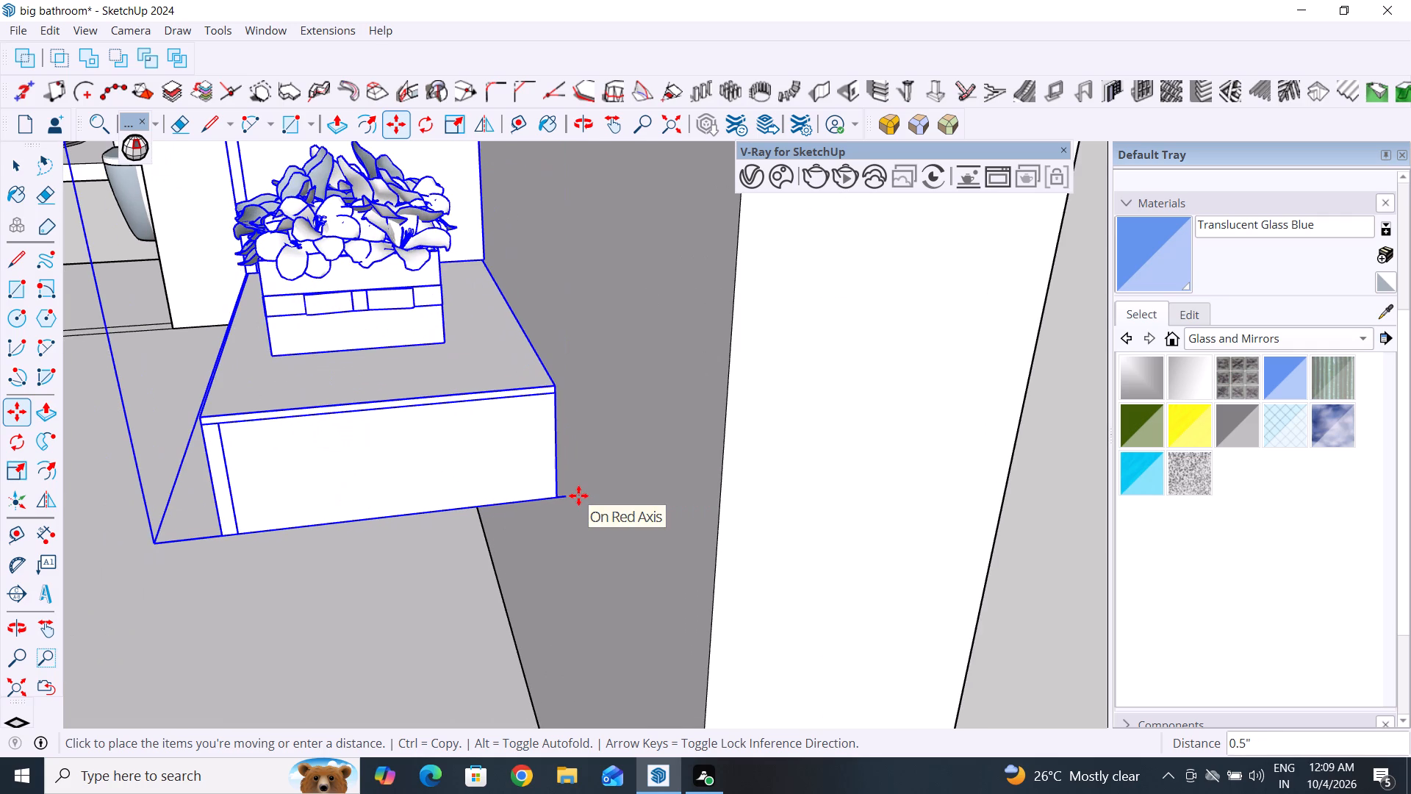
pyautogui.click(578, 496)
pyautogui.click(25, 161)
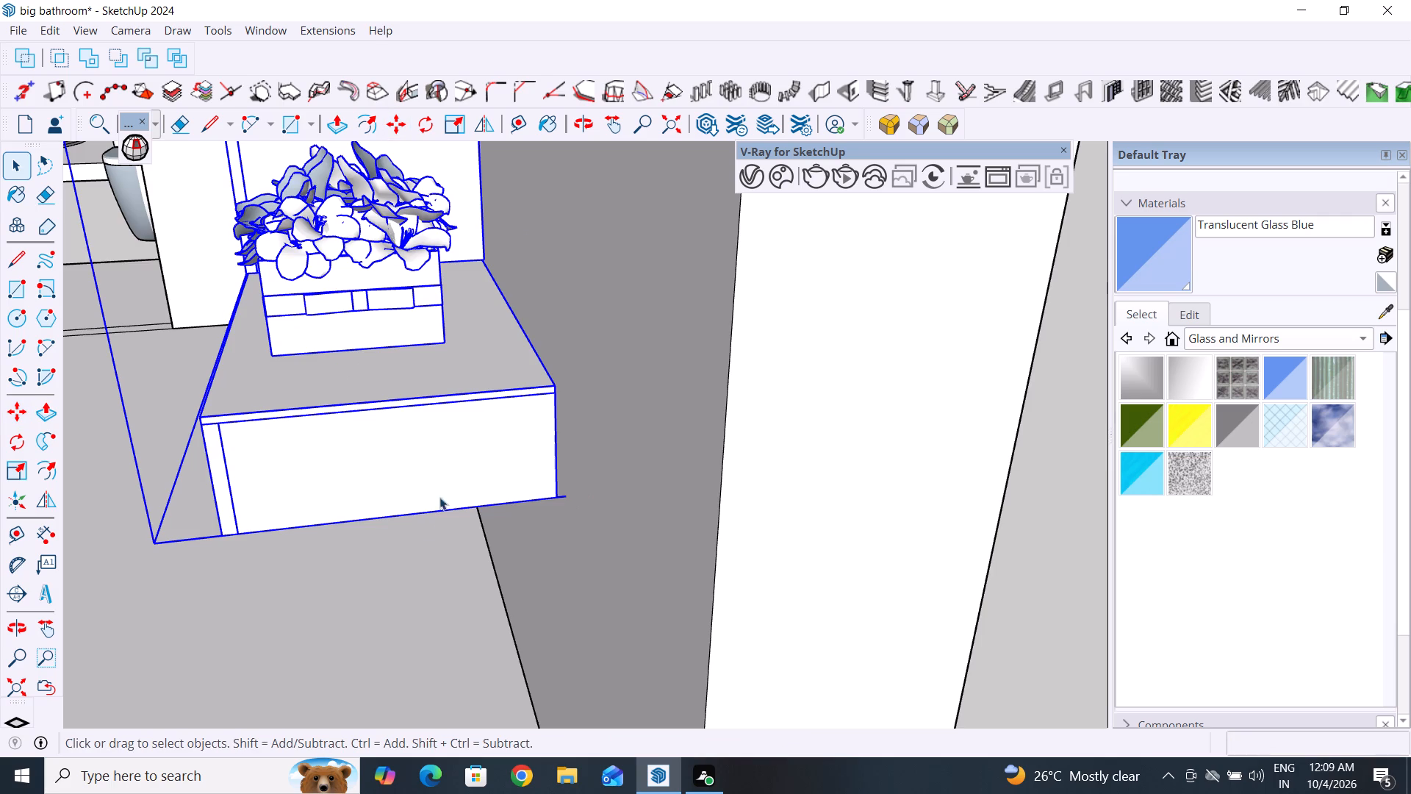
pyautogui.scroll(-11, 327, 562)
pyautogui.click(681, 493)
# Examine the whole bathroom and the vanity unit's fit beneath the mirror from several angles.
pyautogui.scroll(-4, 457, 584)
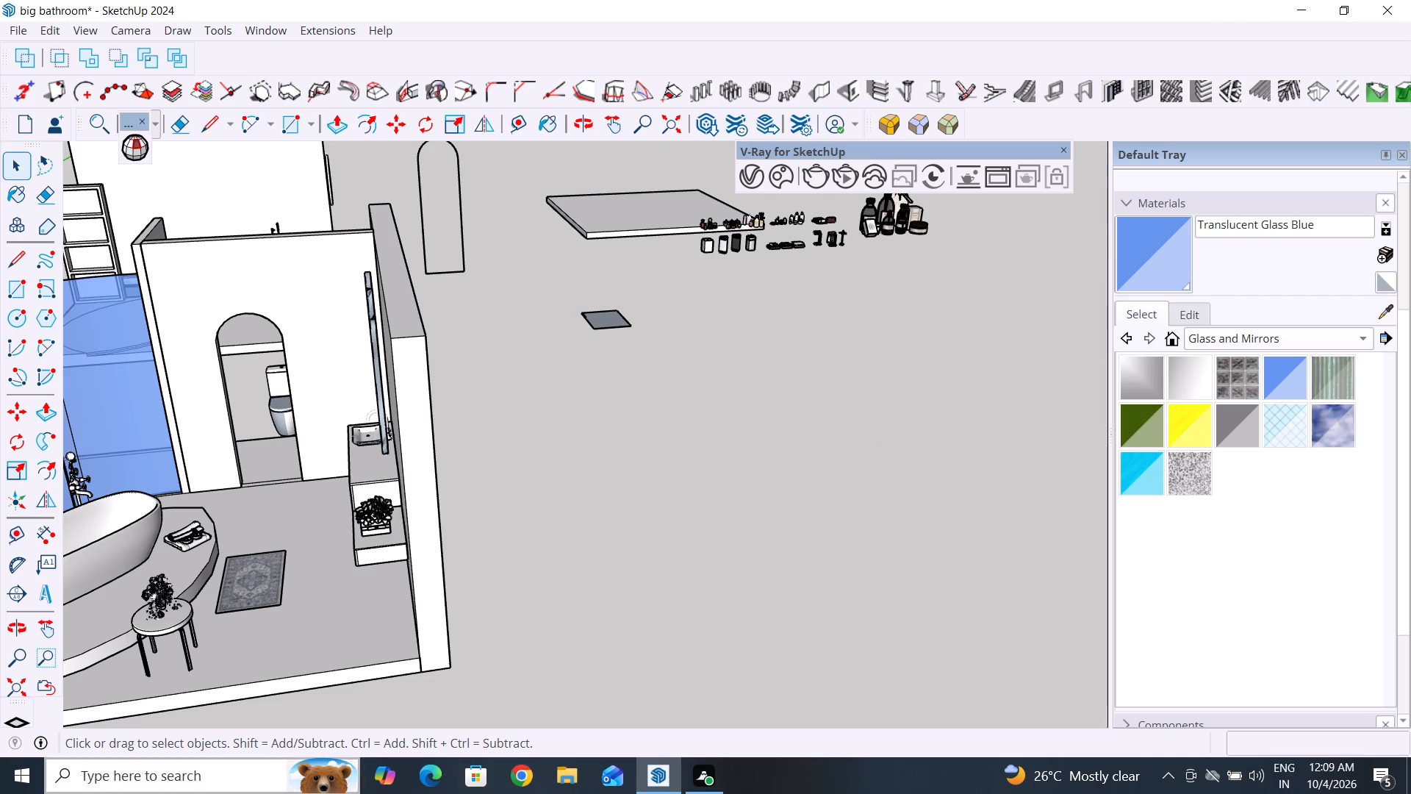
pyautogui.scroll(-8, 584, 471)
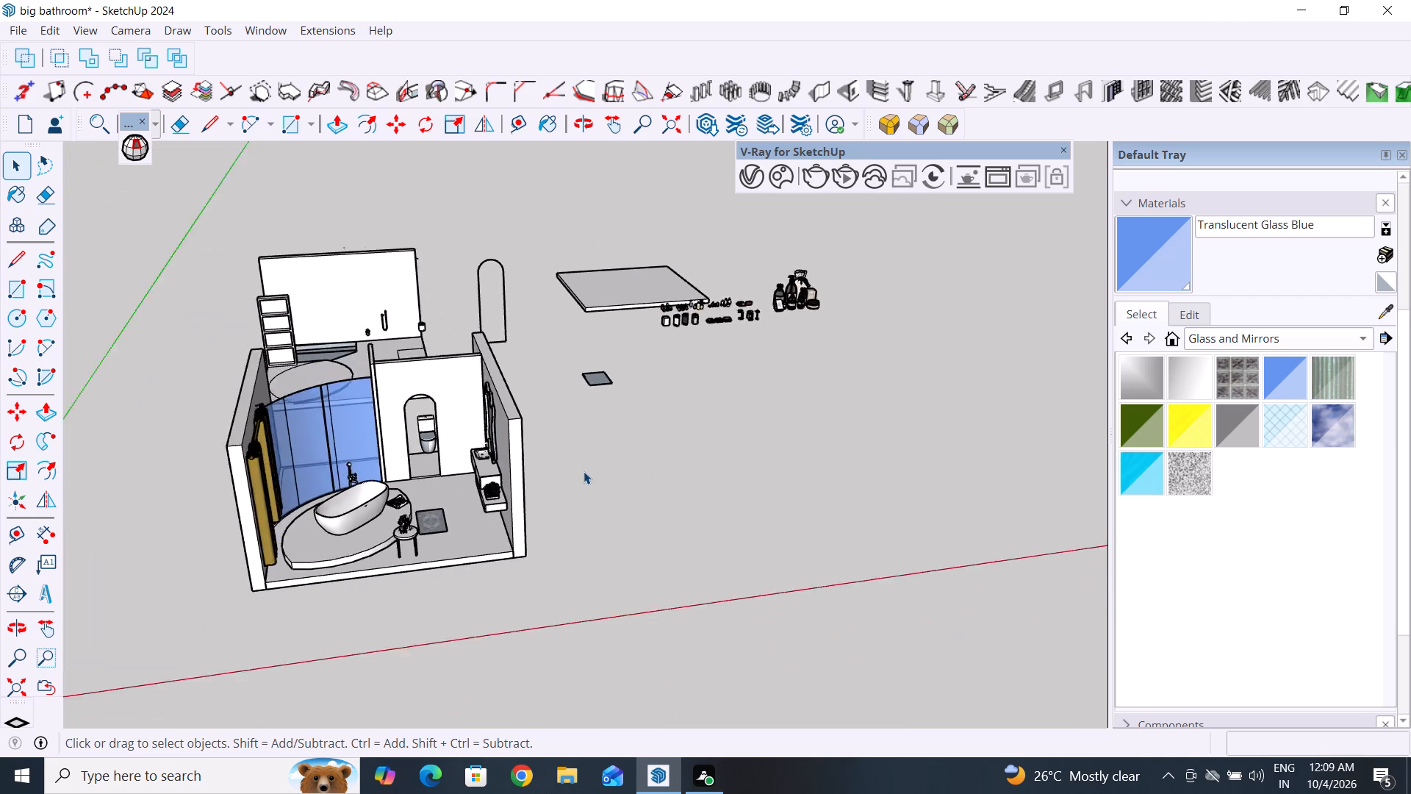
pyautogui.scroll(-6, 585, 471)
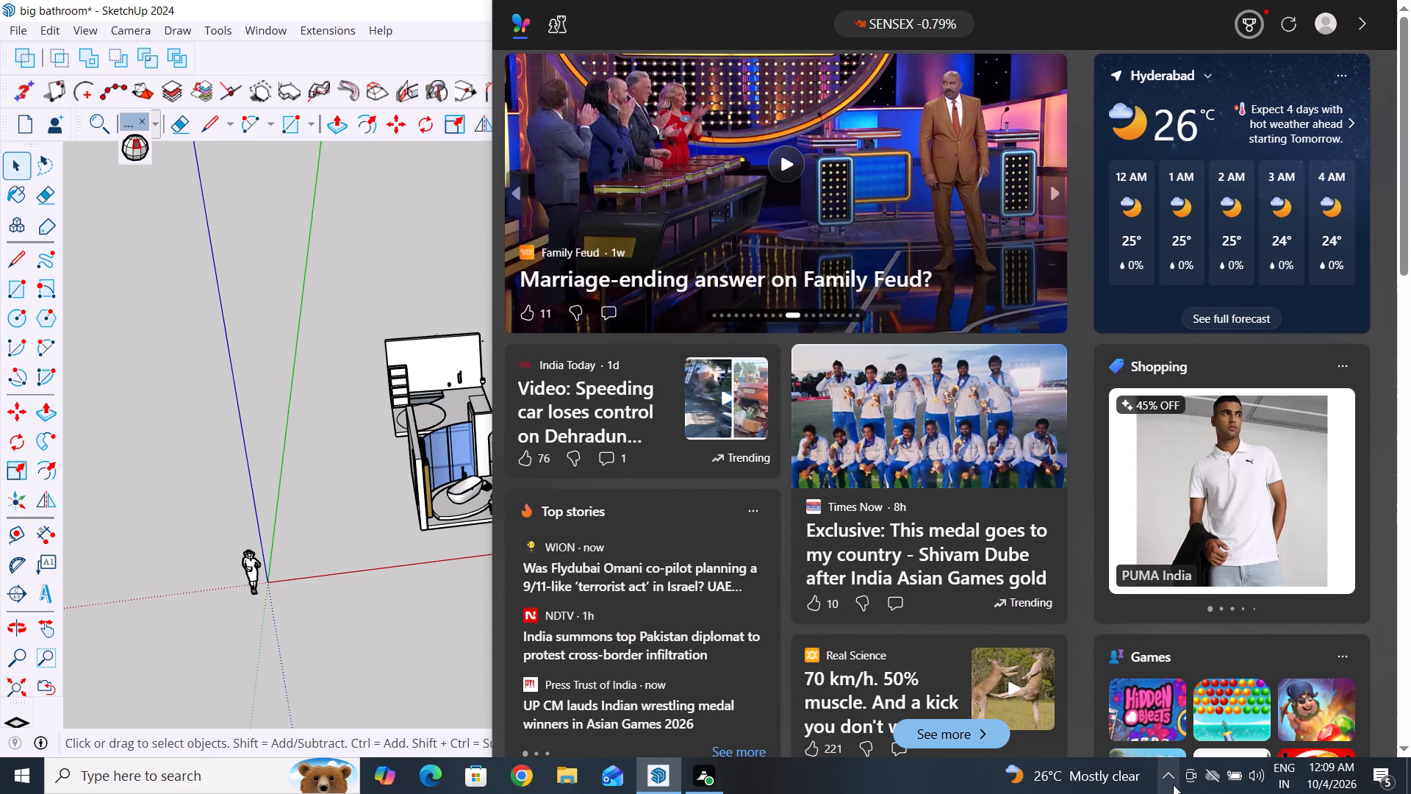
pyautogui.scroll(9, 500, 512)
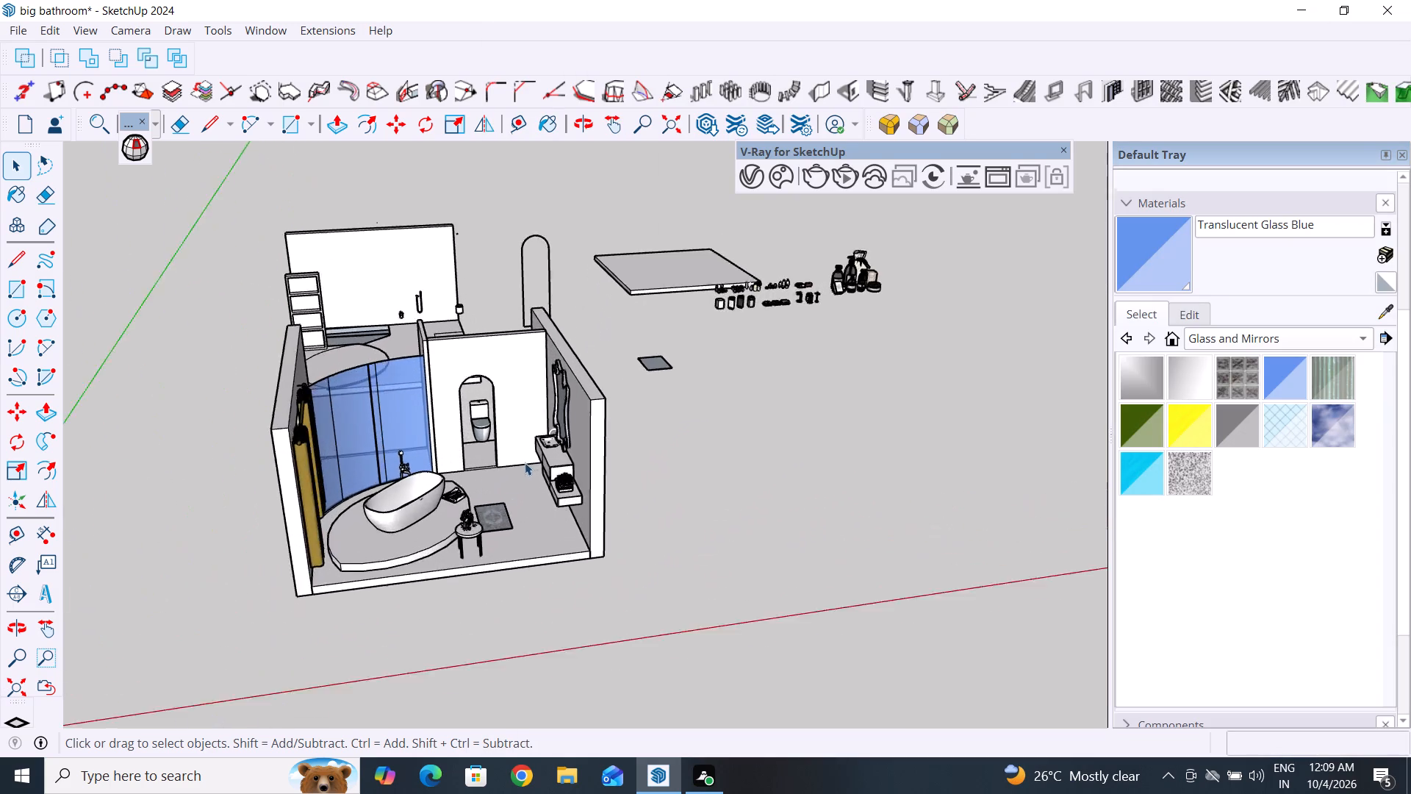
pyautogui.scroll(4, 528, 477)
pyautogui.moveTo(598, 564); pyautogui.dragTo(716, 611, button='middle')
pyautogui.scroll(-3, 628, 501)
pyautogui.scroll(5, 664, 473)
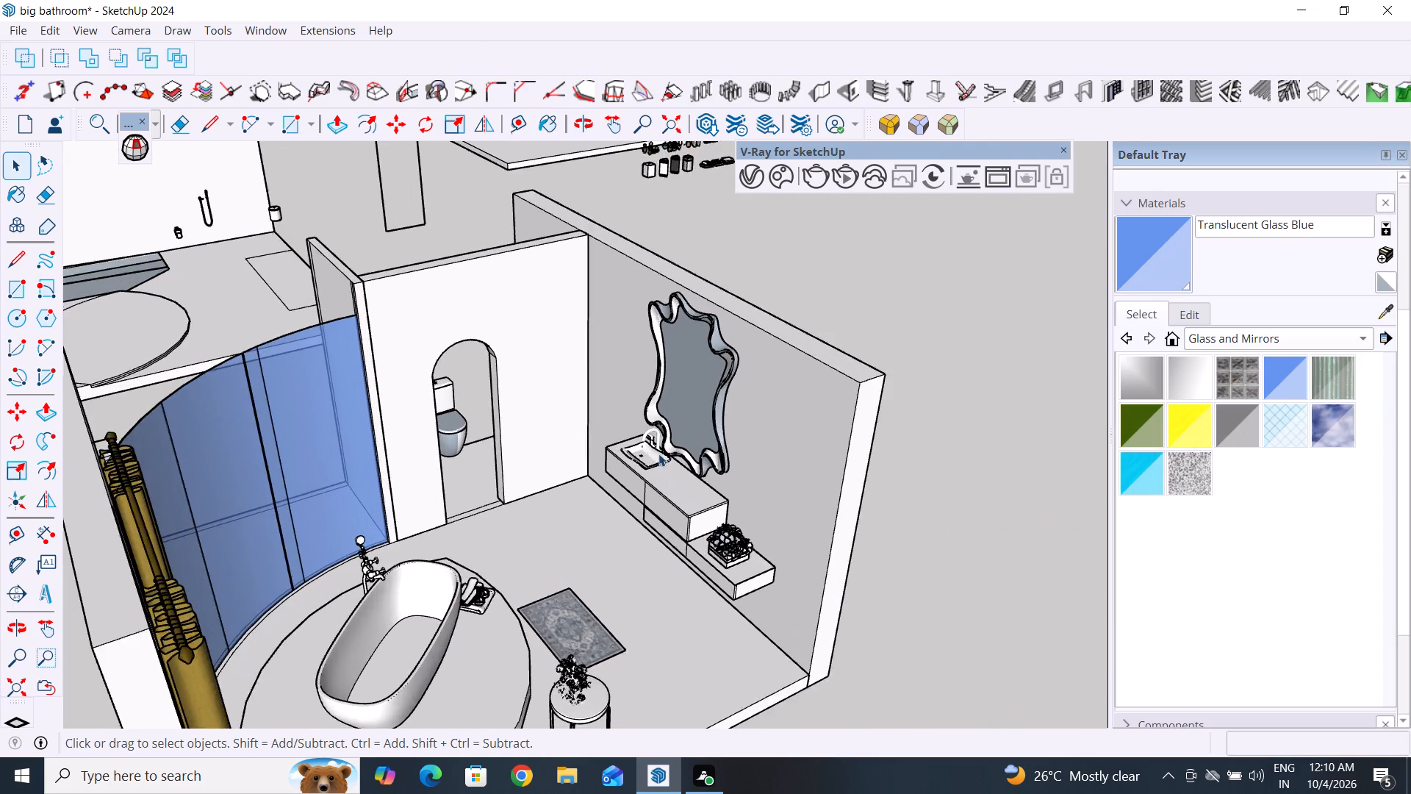
pyautogui.scroll(2, 658, 454)
pyautogui.moveTo(617, 518); pyautogui.dragTo(660, 527, button='middle')
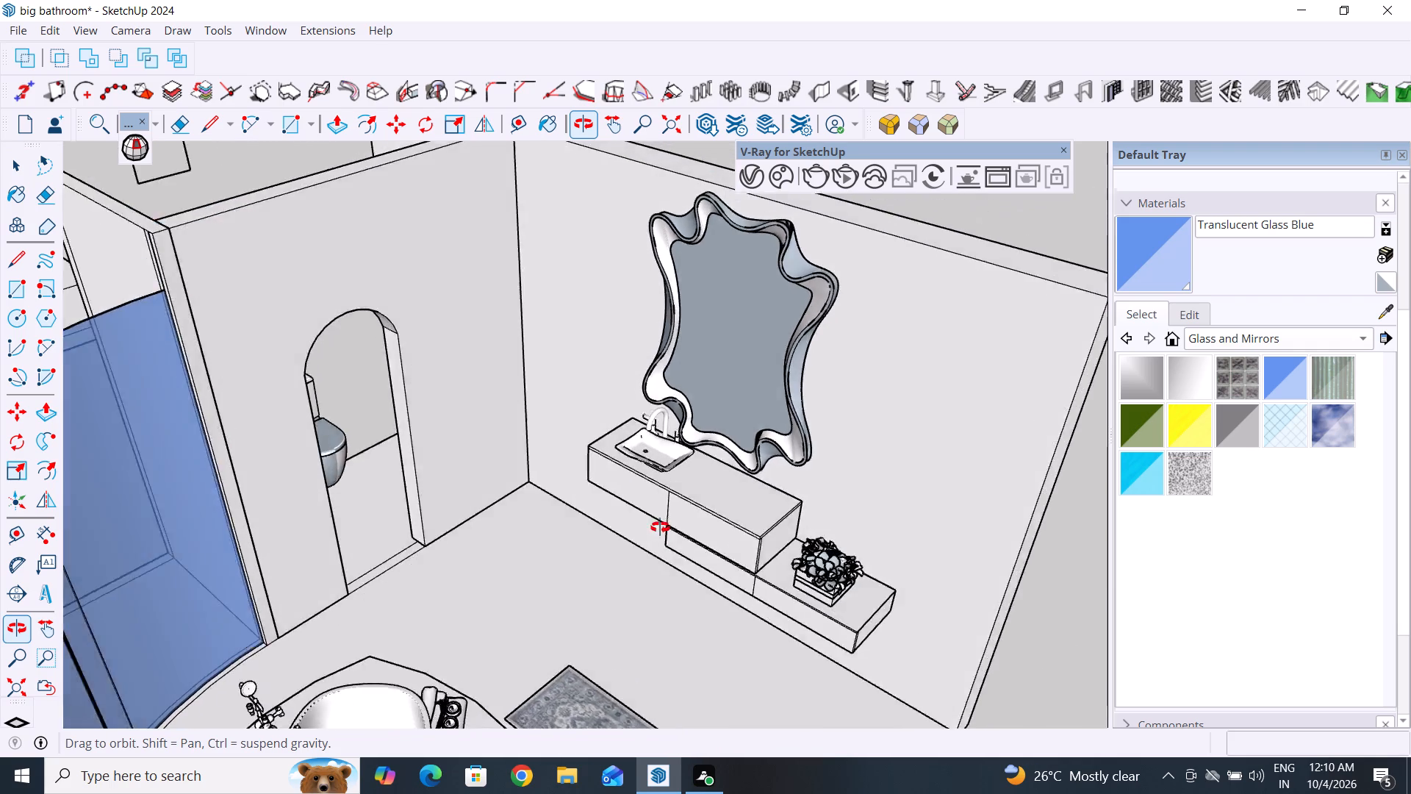
pyautogui.moveTo(660, 527); pyautogui.dragTo(584, 465, button='middle')
pyautogui.scroll(5, 722, 647)
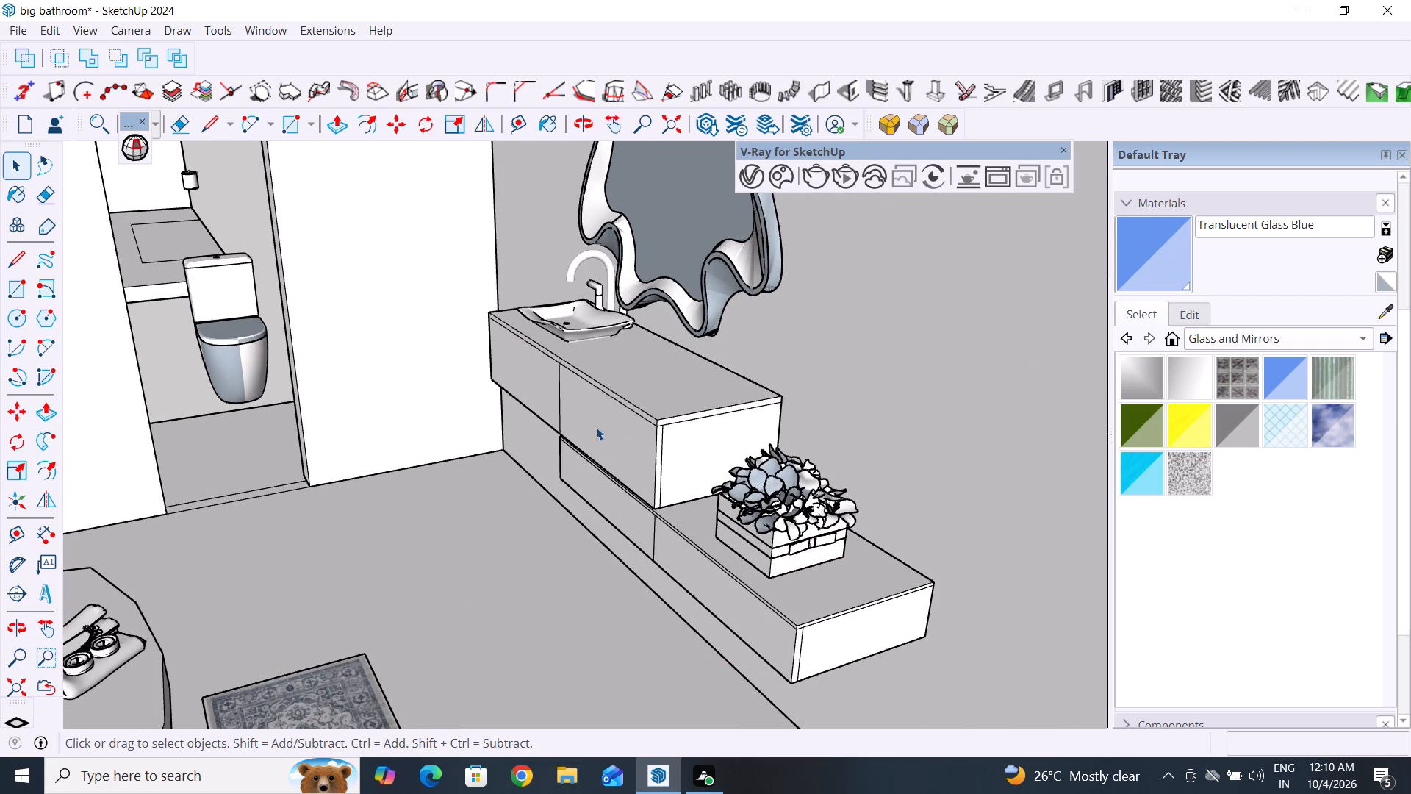
pyautogui.moveTo(653, 468); pyautogui.dragTo(1044, 548, button='middle')
pyautogui.moveTo(456, 349); pyautogui.dragTo(772, 498, button='middle')
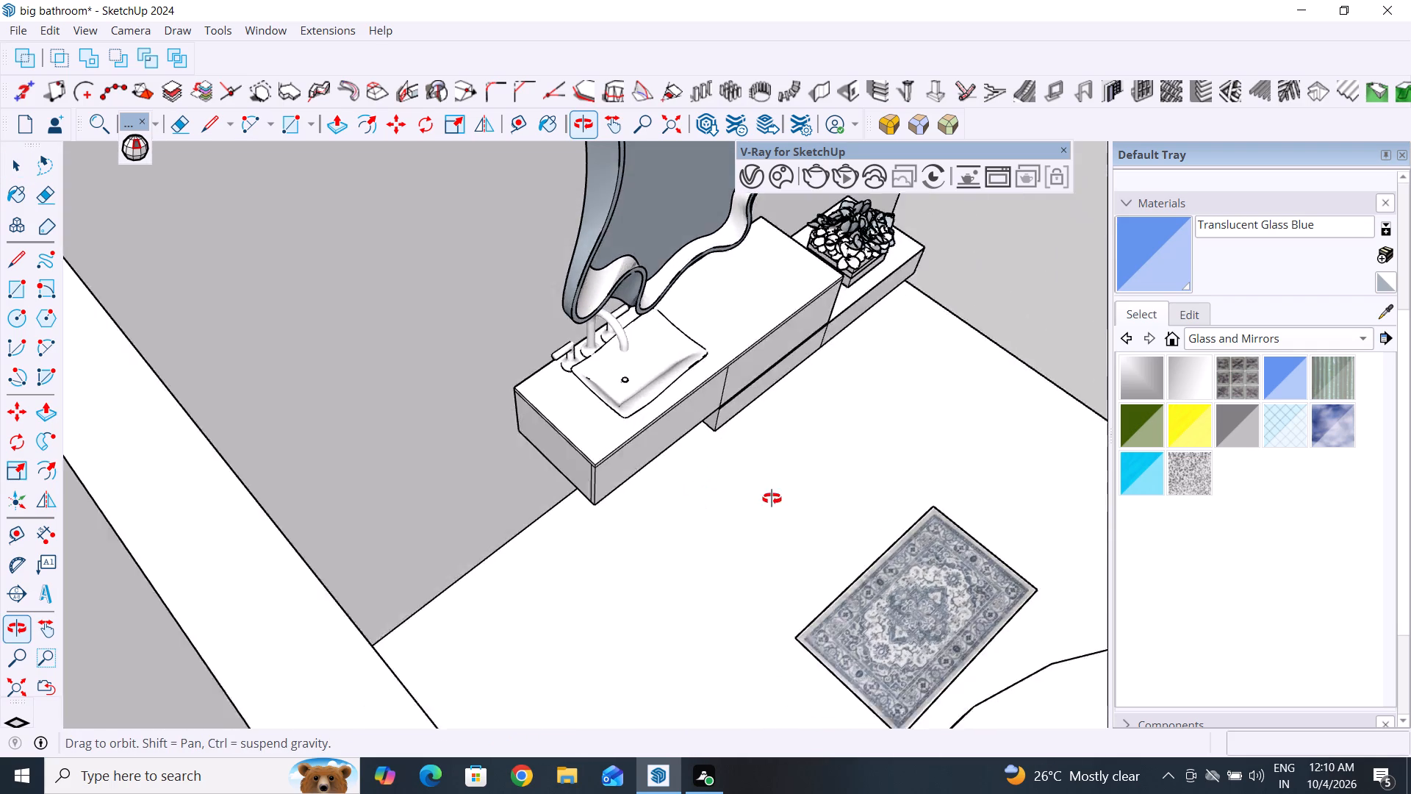
pyautogui.moveTo(772, 498); pyautogui.dragTo(43, 442, button='middle')
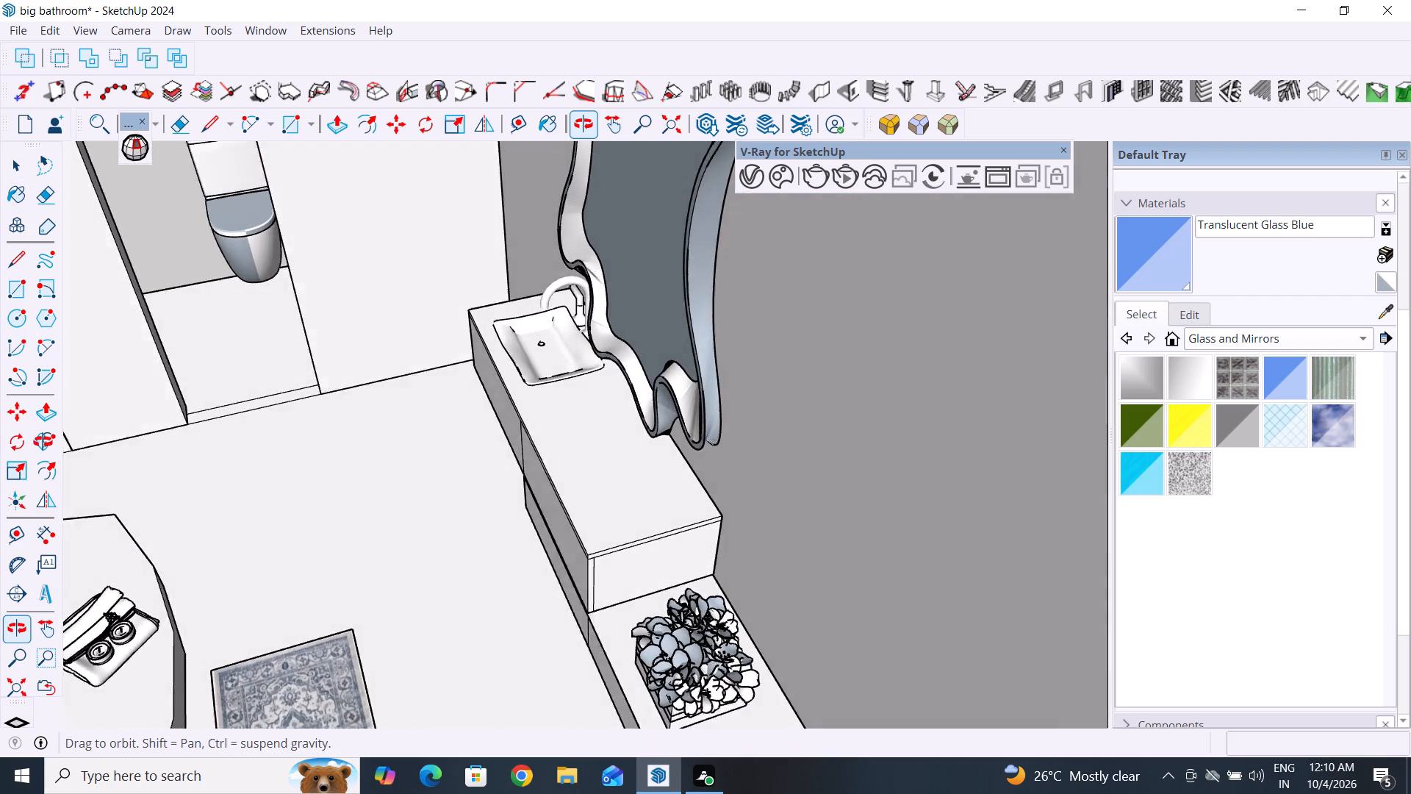
pyautogui.moveTo(43, 442); pyautogui.dragTo(46, 444, button='middle')
pyautogui.scroll(-5, 406, 384)
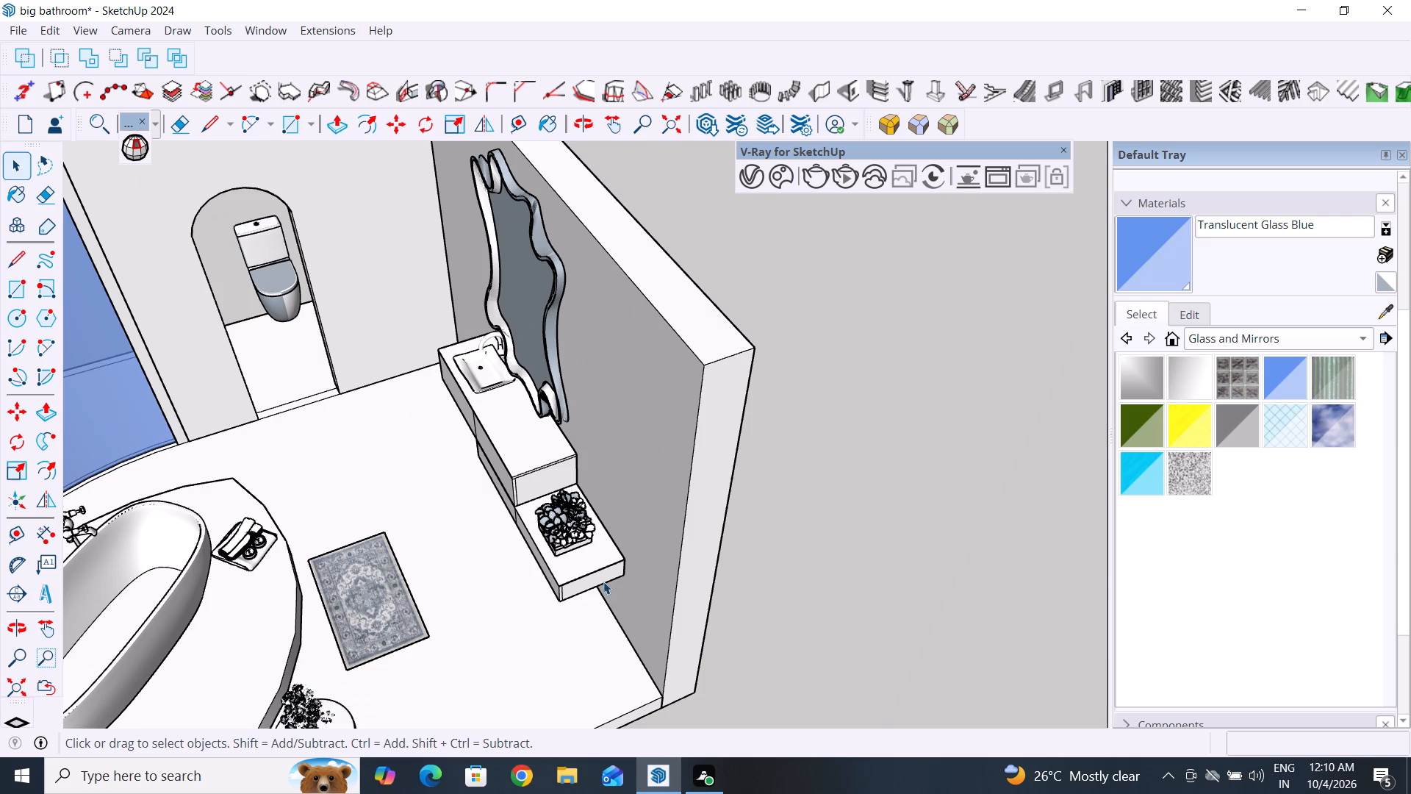
# Shift the vanity unit about 0.1" away from the mirror wall, using its lower rear corner as the base point.
pyautogui.click(603, 582)
pyautogui.scroll(10, 614, 576)
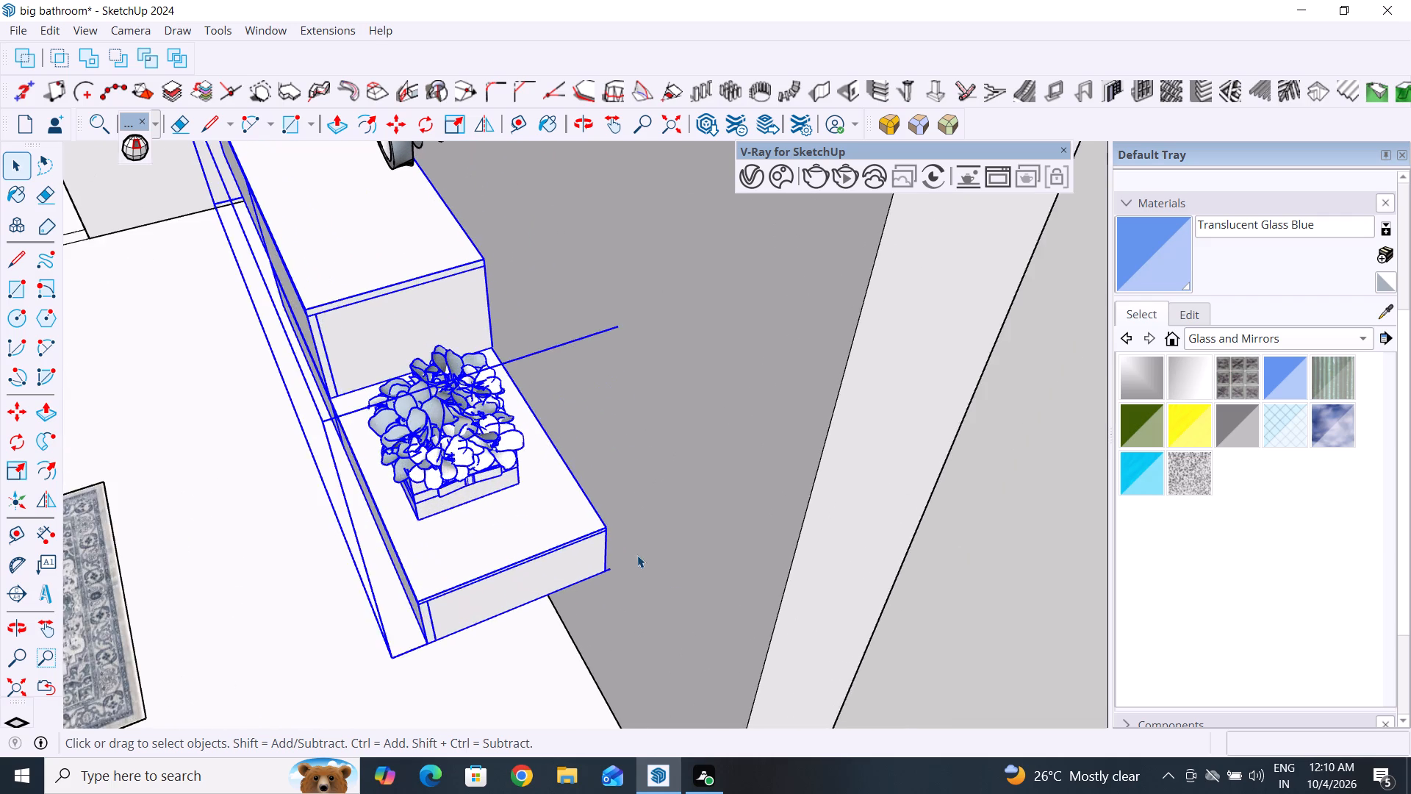
pyautogui.moveTo(637, 555); pyautogui.dragTo(500, 380, button='middle')
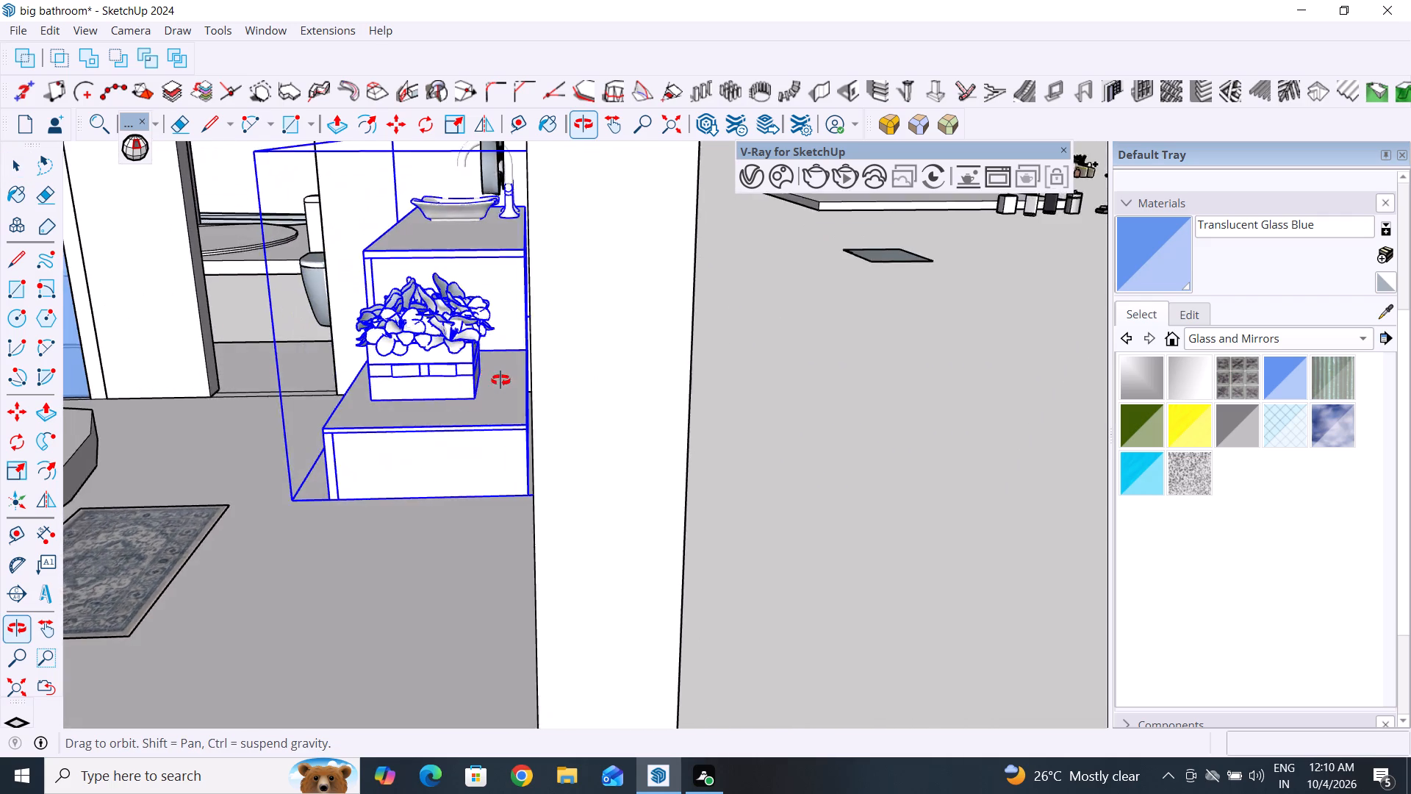
pyautogui.moveTo(500, 380); pyautogui.dragTo(513, 288, button='middle')
pyautogui.scroll(8, 515, 450)
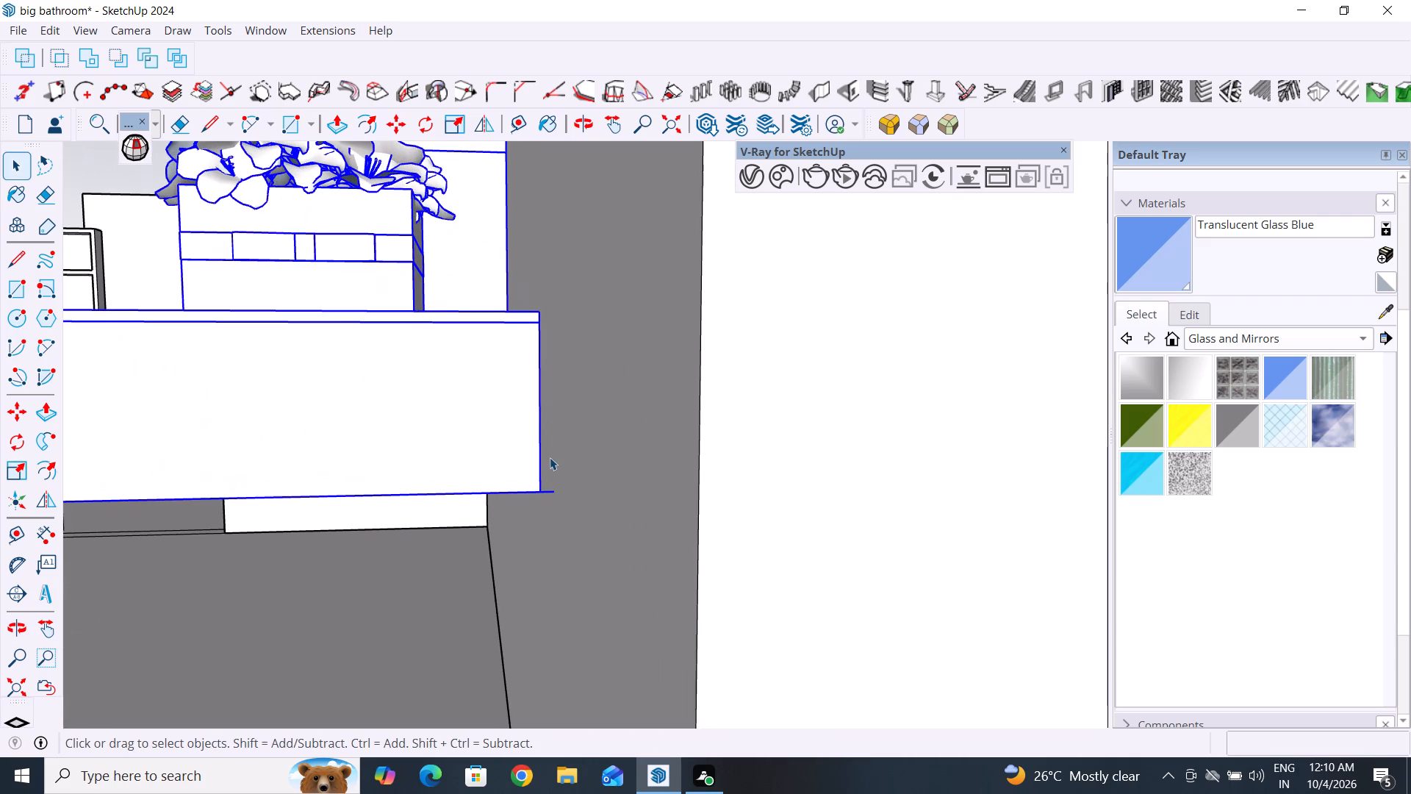
pyautogui.press('m')
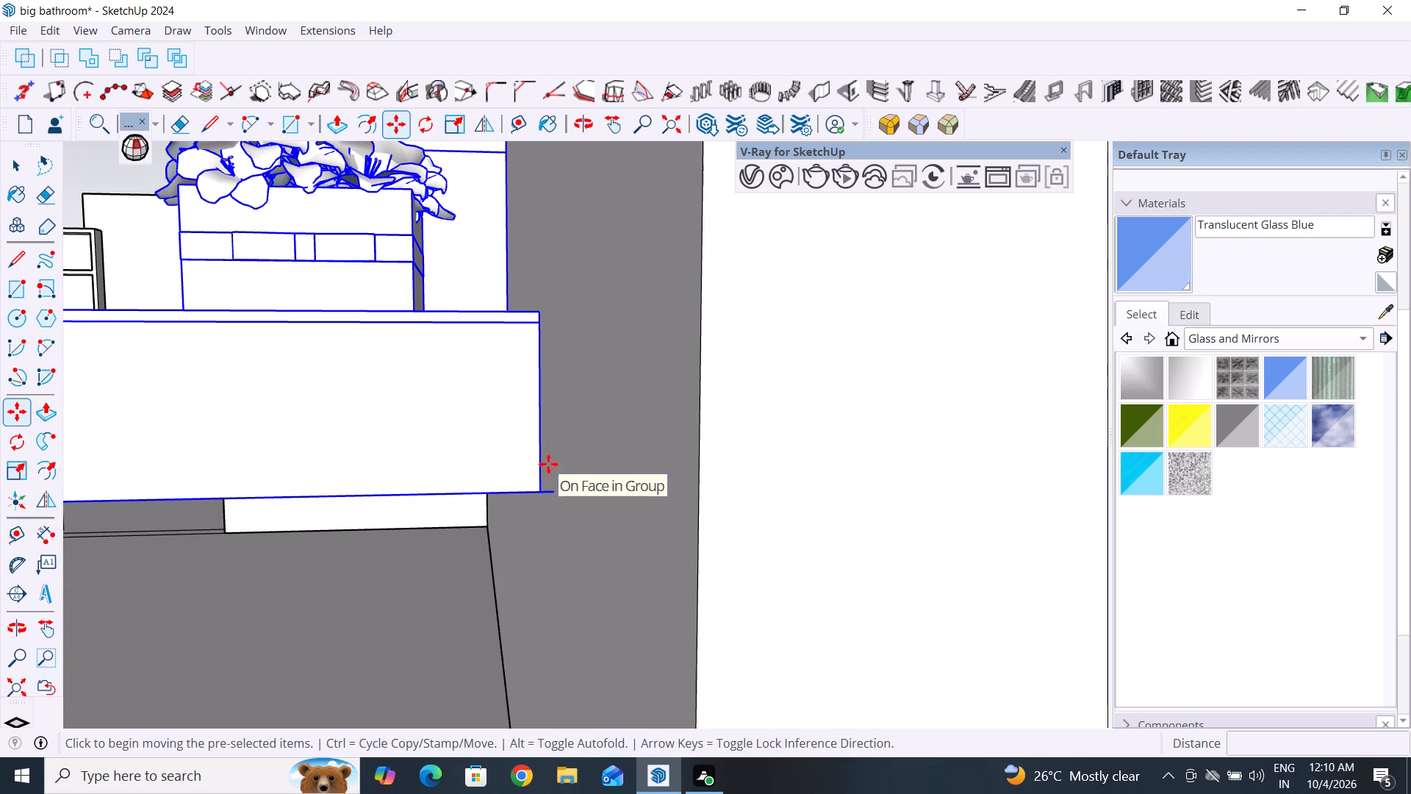
pyautogui.click(540, 491)
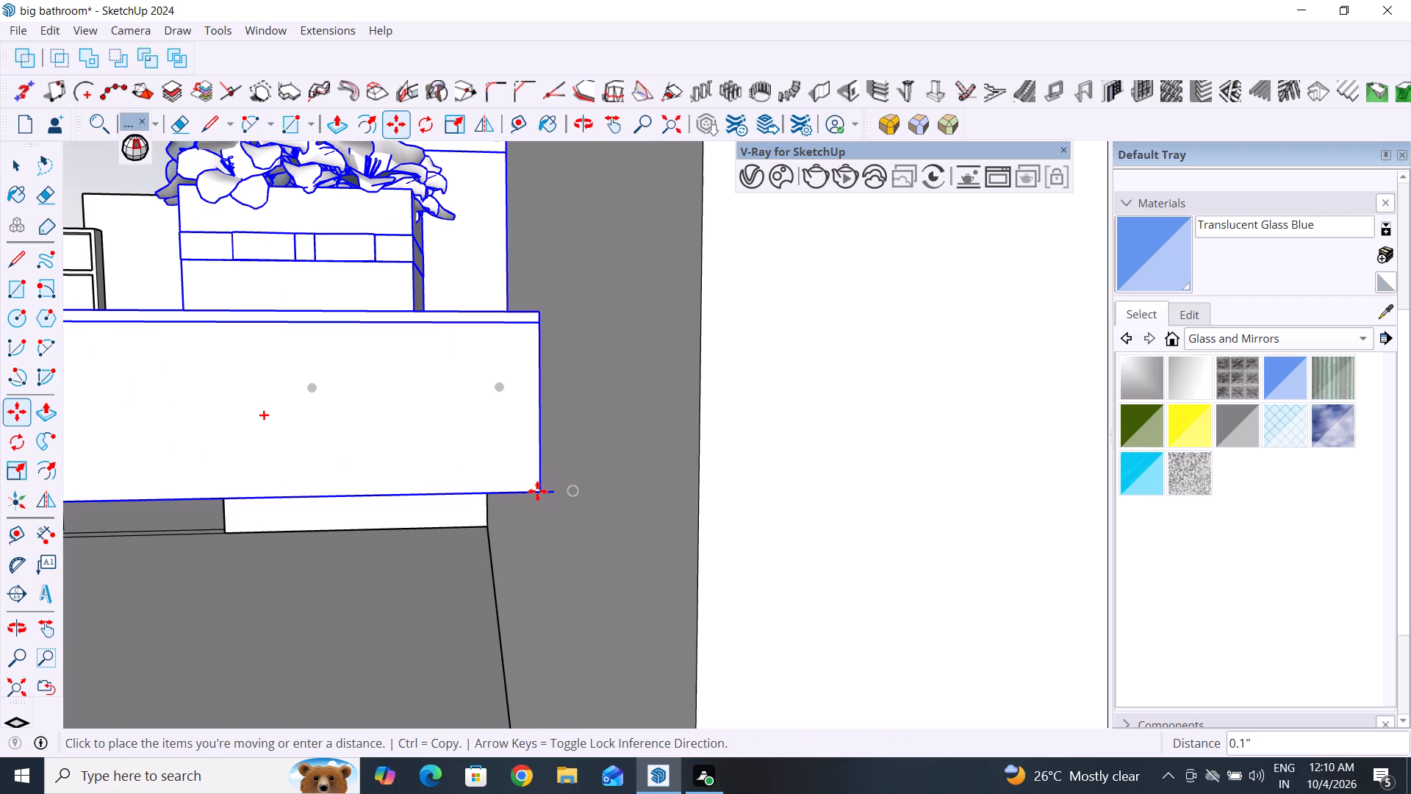
pyautogui.click(532, 490)
# Move the vanity unit about 3.9" along the mirror wall towards the arched partition and clear the selection.
pyautogui.scroll(-6, 665, 531)
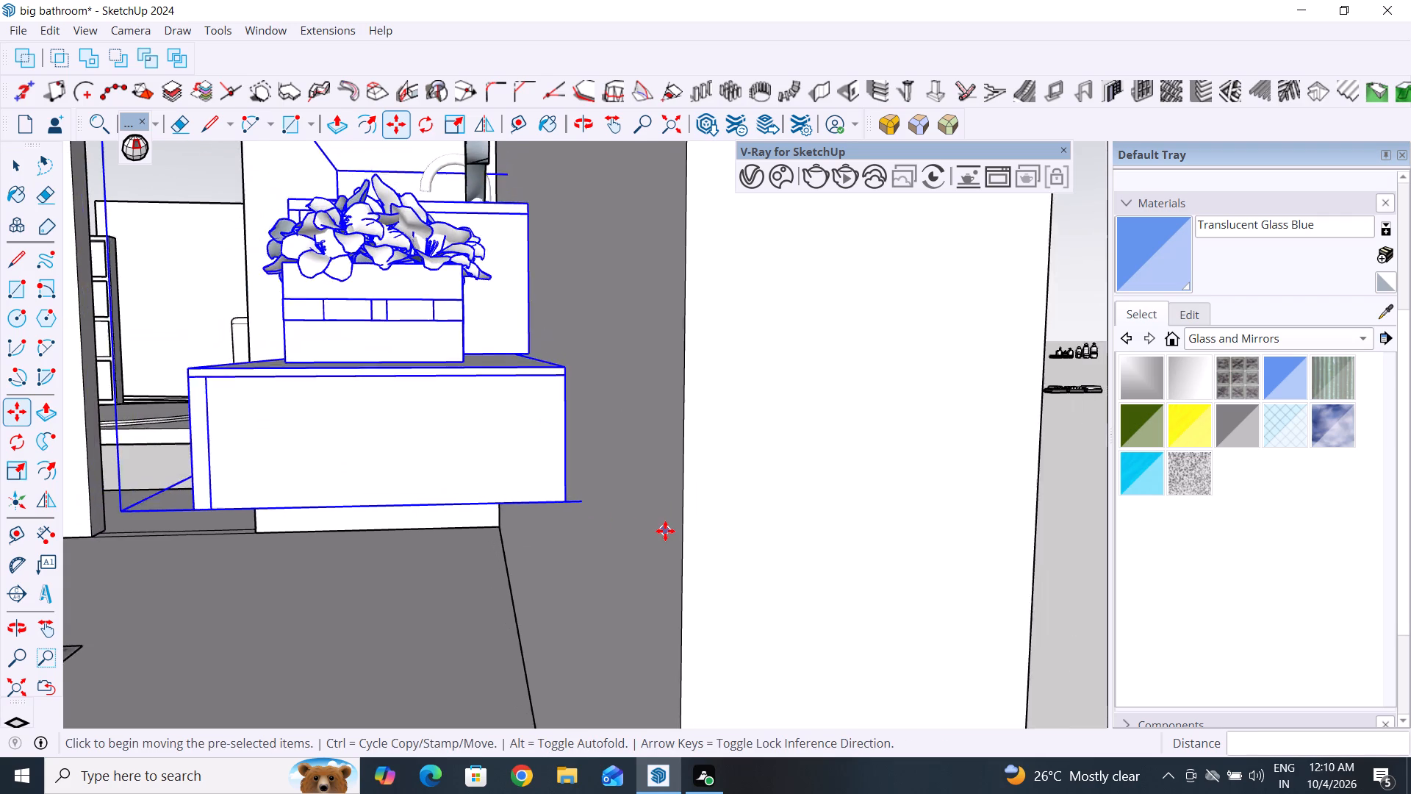
pyautogui.scroll(-5, 665, 531)
pyautogui.moveTo(548, 571); pyautogui.dragTo(730, 590, button='middle')
pyautogui.scroll(-5, 502, 486)
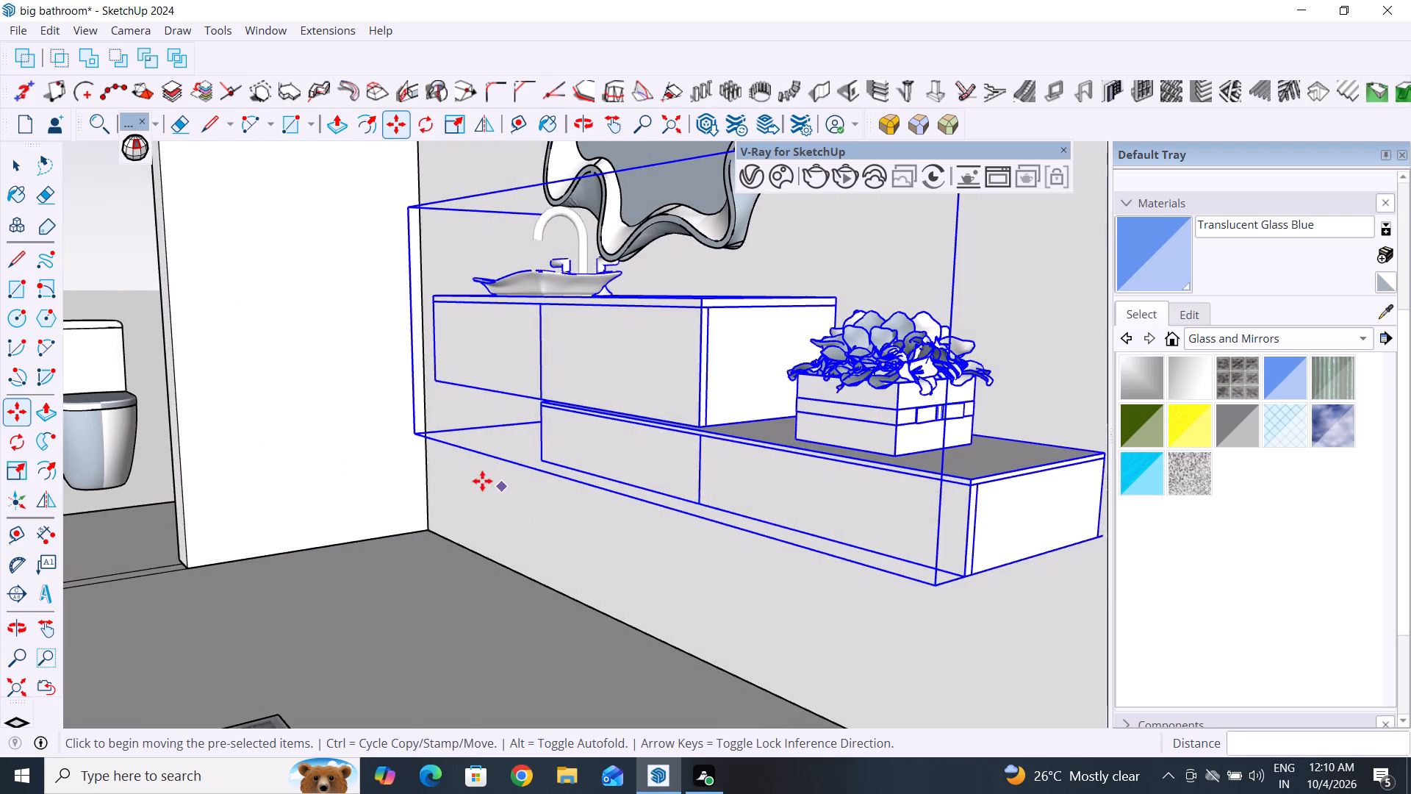
pyautogui.moveTo(428, 490); pyautogui.dragTo(597, 615, button='middle')
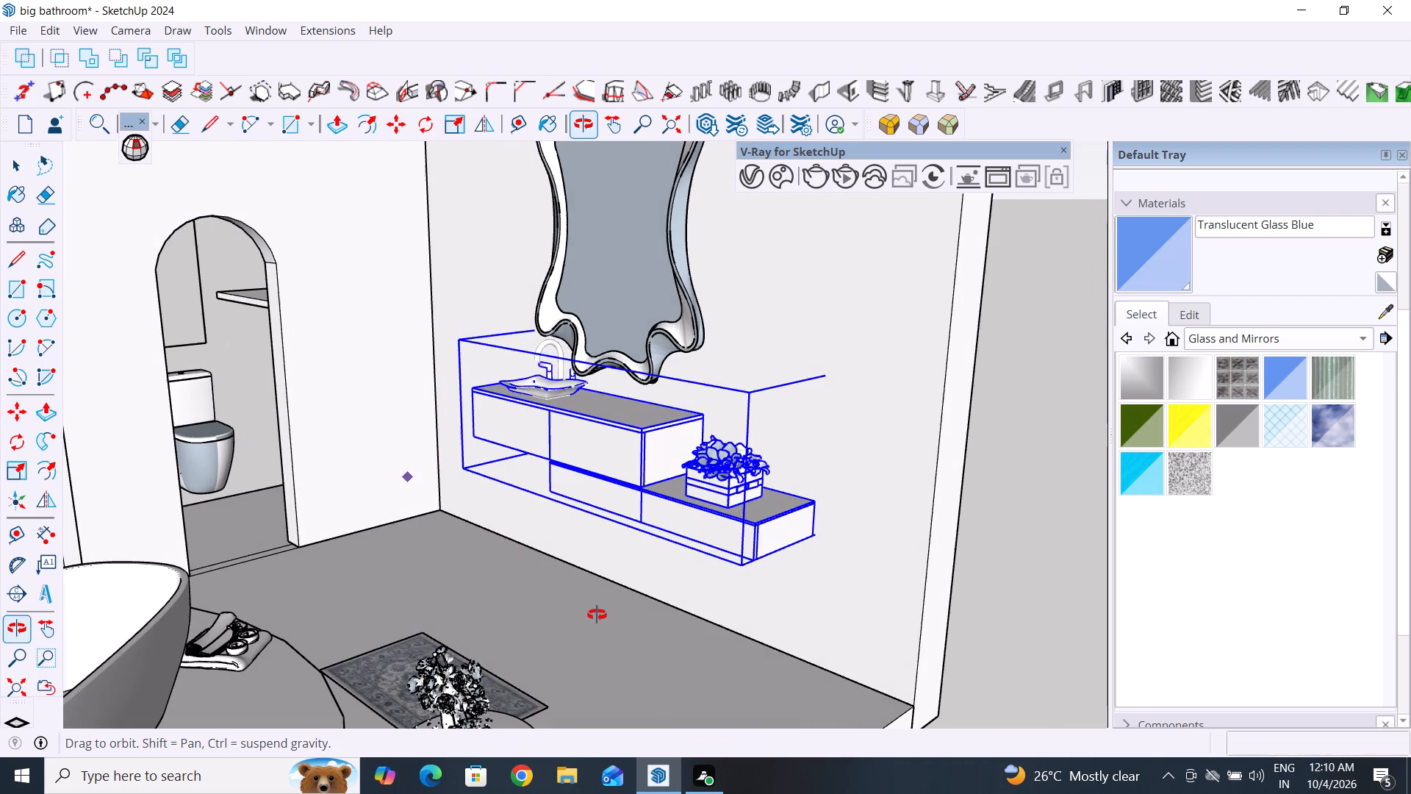
pyautogui.moveTo(597, 615); pyautogui.dragTo(815, 637, button='middle')
pyautogui.scroll(4, 631, 486)
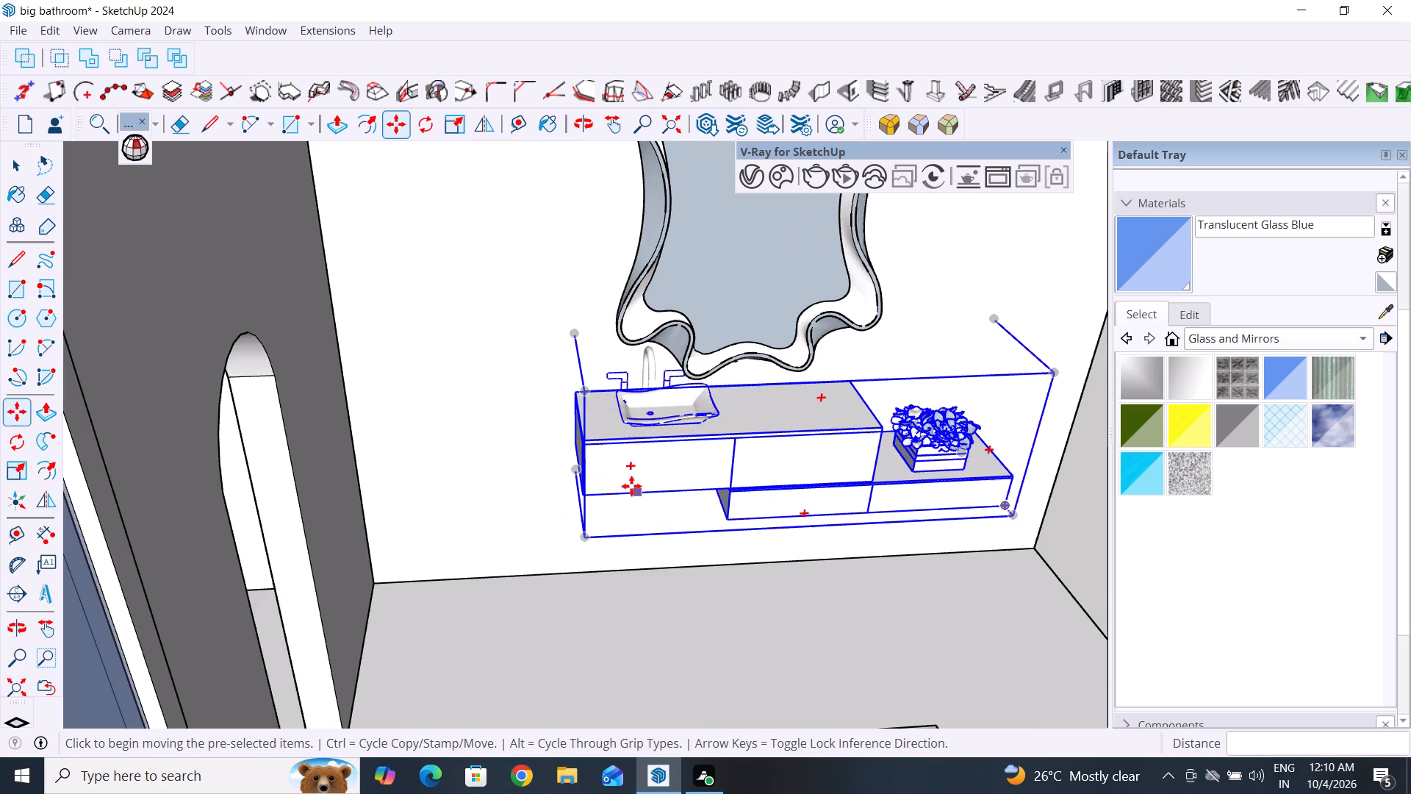
pyautogui.scroll(4, 561, 473)
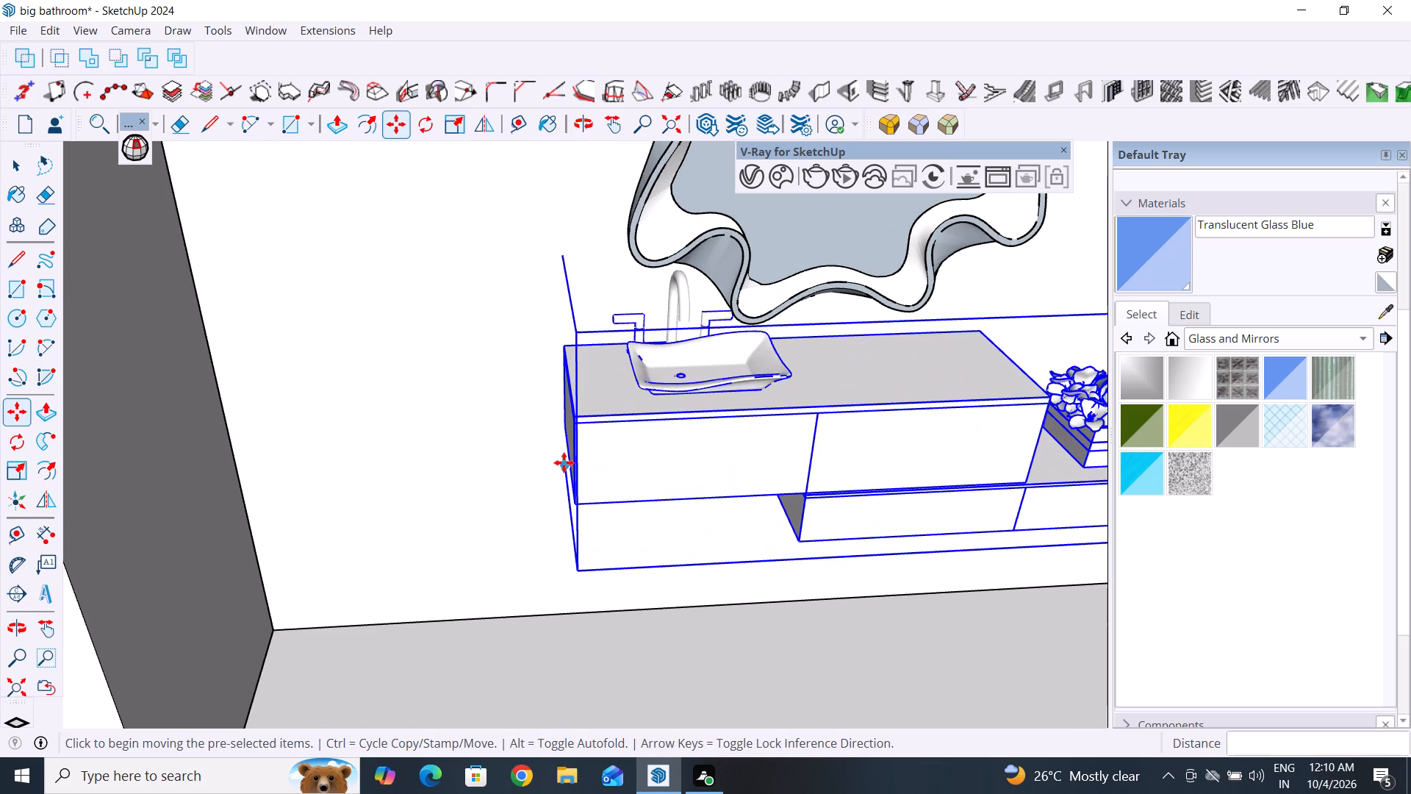
pyautogui.click(564, 462)
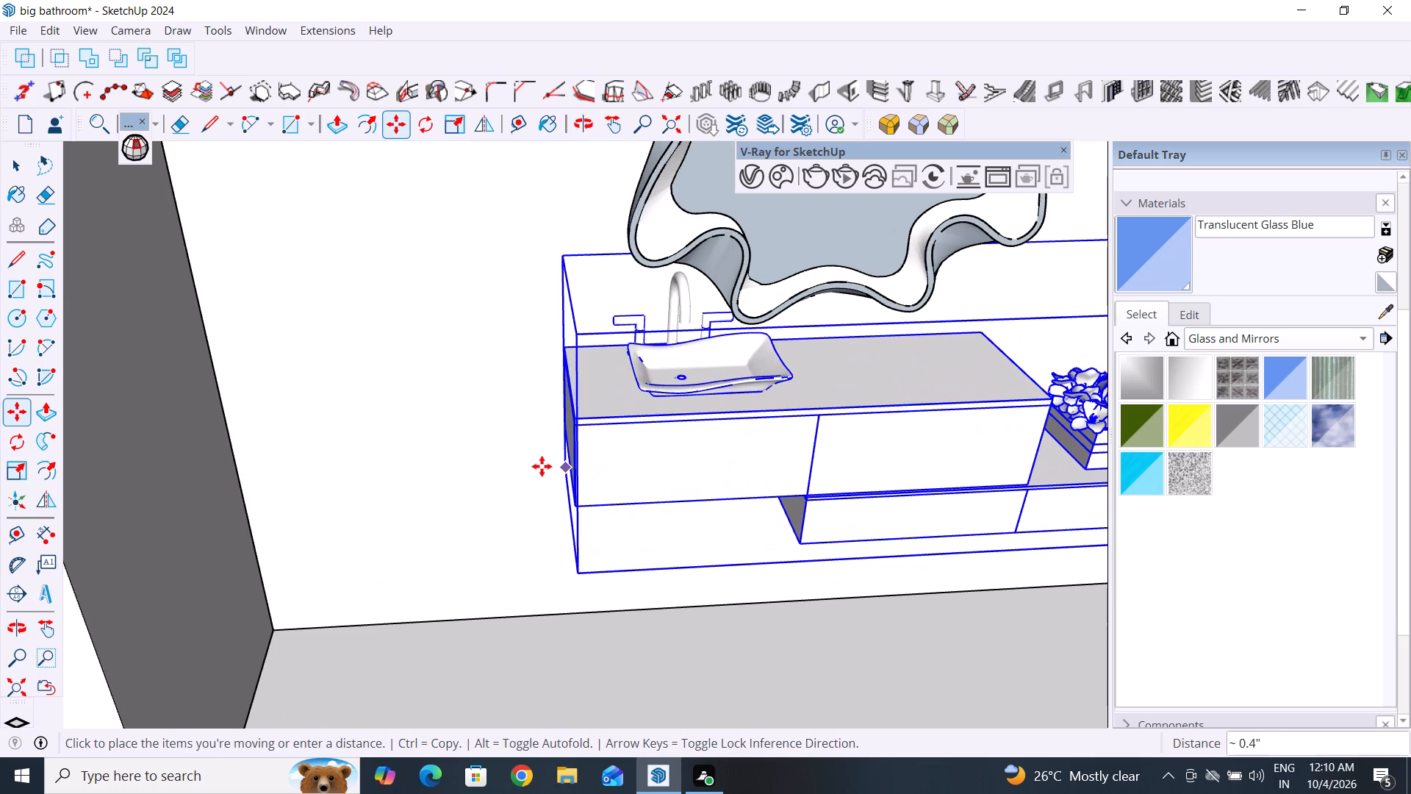
pyautogui.click(536, 465)
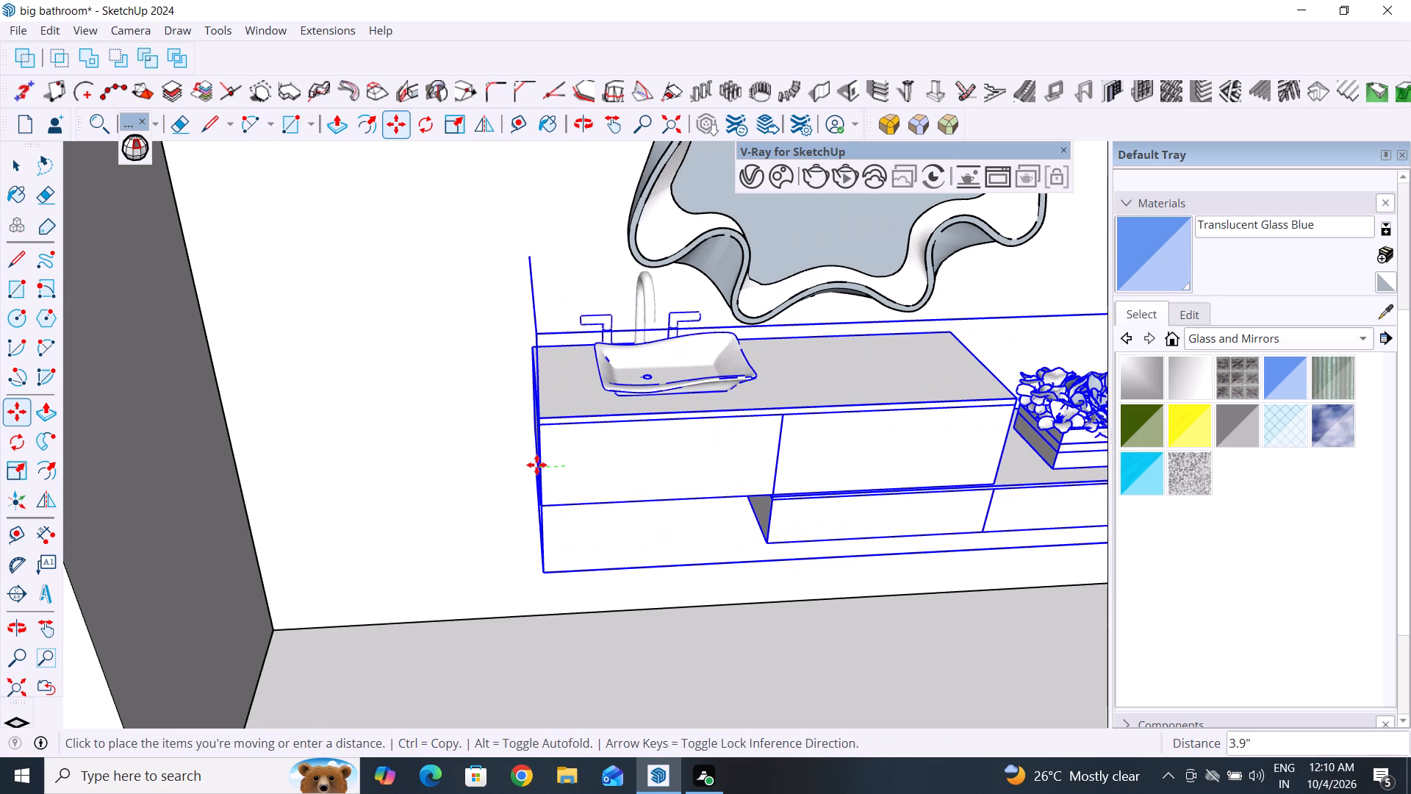
pyautogui.click(17, 162)
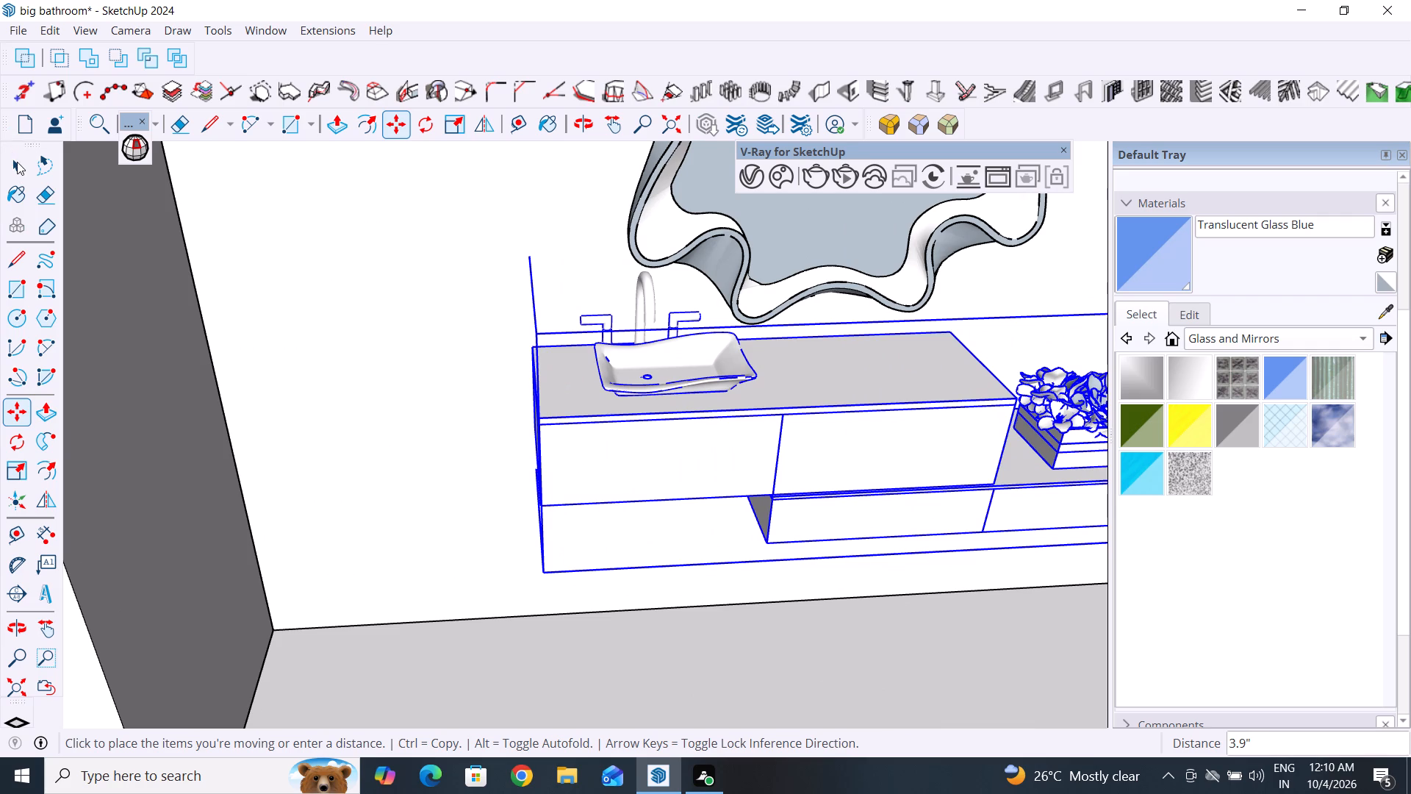
pyautogui.scroll(-6, 176, 438)
pyautogui.scroll(-9, 175, 507)
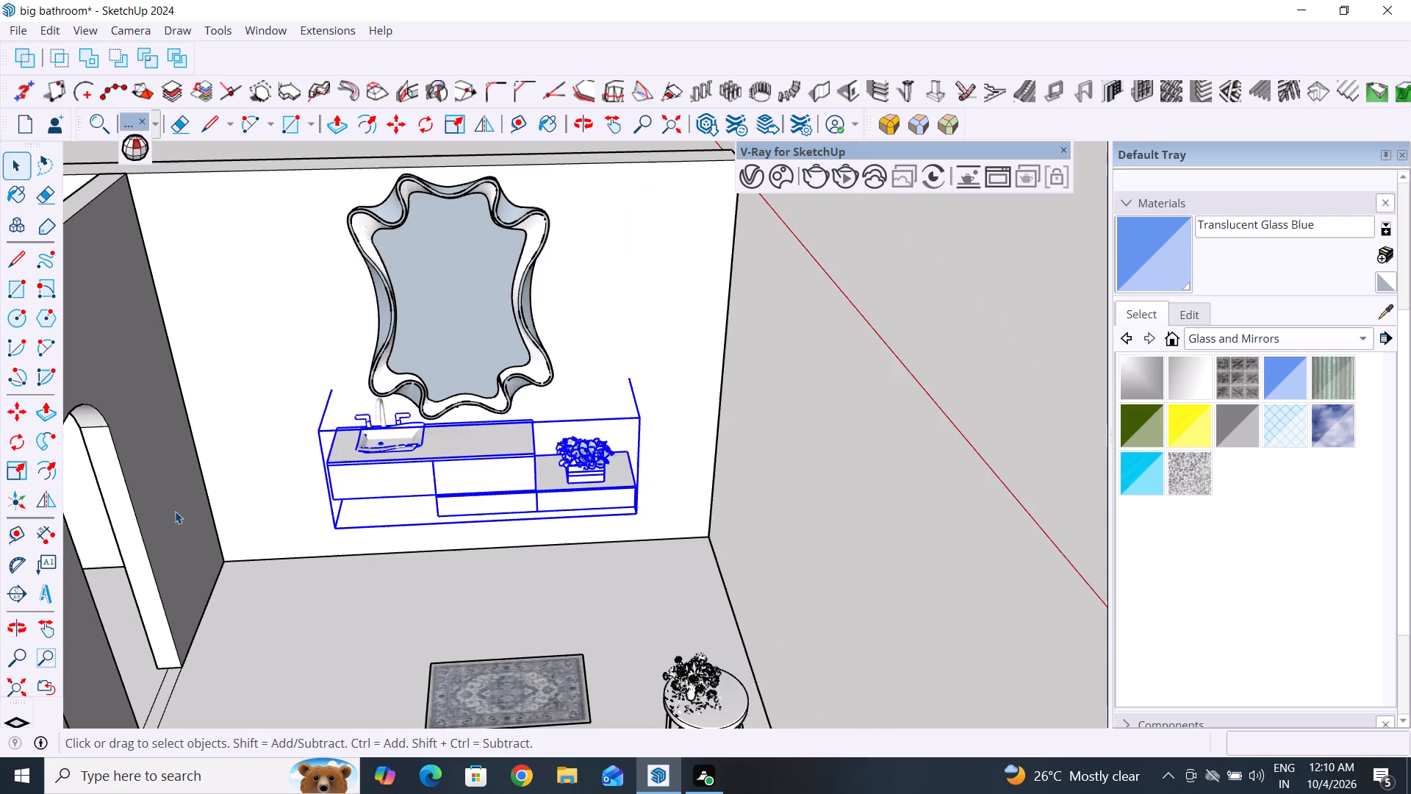
pyautogui.scroll(-3, 175, 511)
pyautogui.click(733, 501)
# Examine the whole bathroom and the spare parts laid out around it from several angles.
pyautogui.scroll(-3, 730, 529)
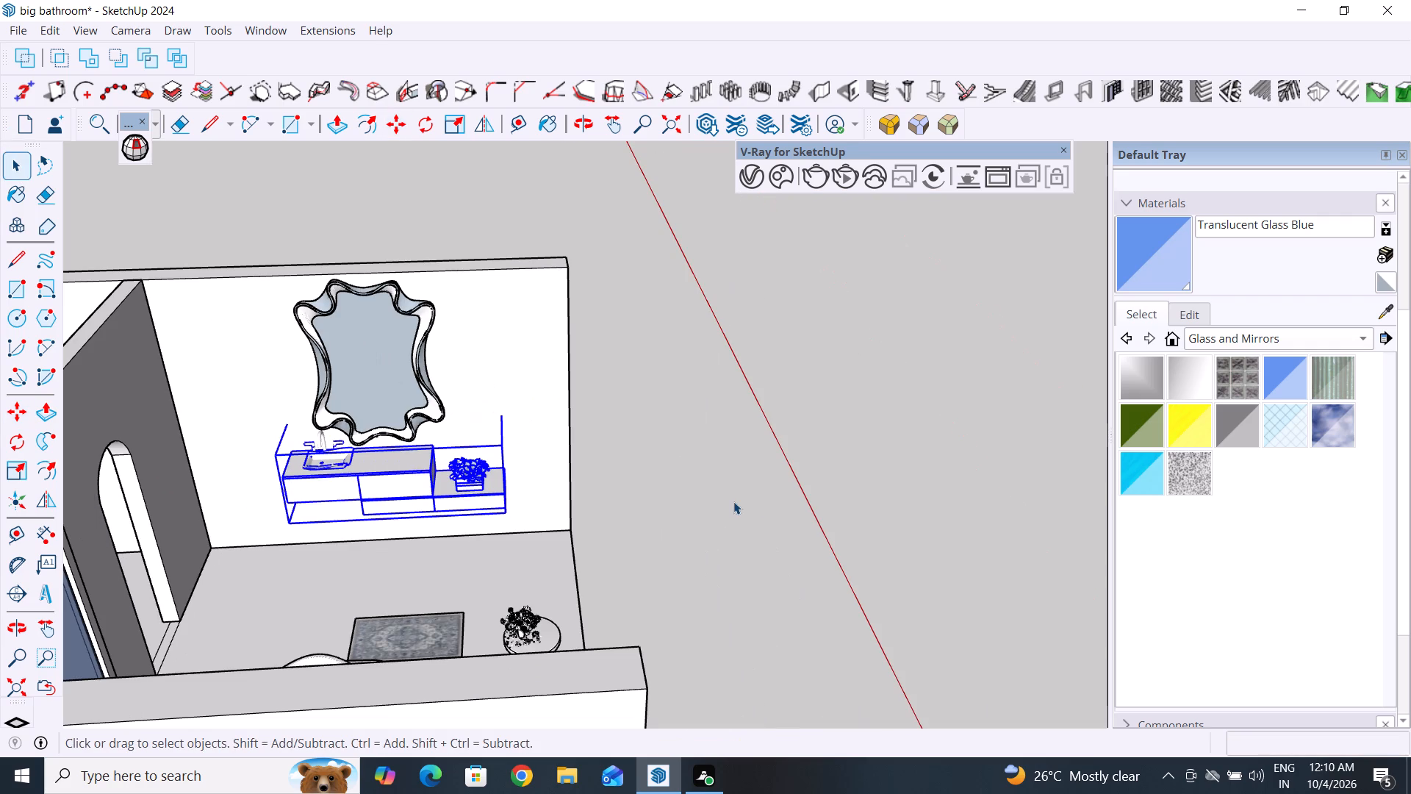
pyautogui.moveTo(722, 548); pyautogui.dragTo(212, 536, button='middle')
pyautogui.scroll(-8, 353, 571)
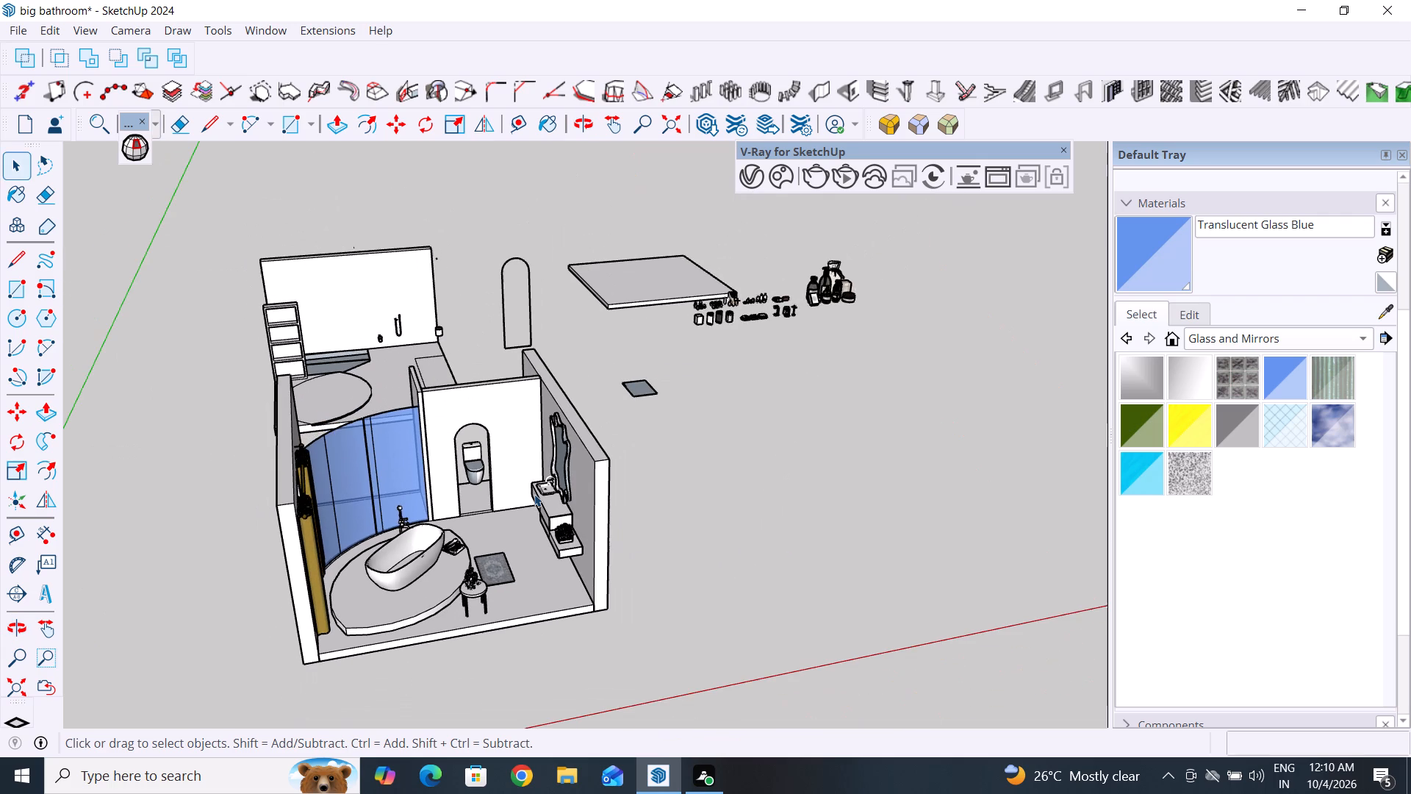
pyautogui.scroll(5, 534, 491)
pyautogui.scroll(8, 480, 456)
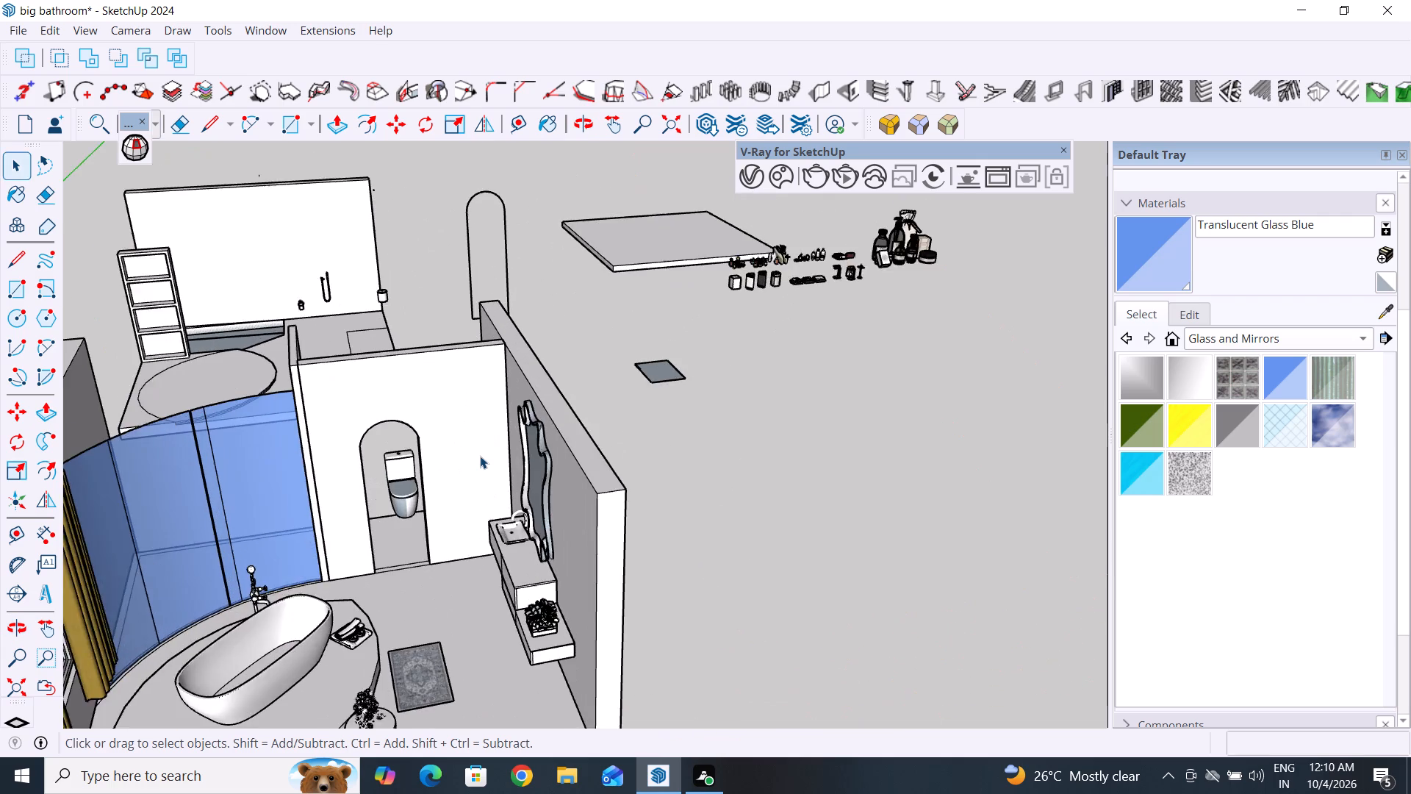
pyautogui.moveTo(510, 527); pyautogui.dragTo(586, 573, button='middle')
pyautogui.scroll(-3, 555, 550)
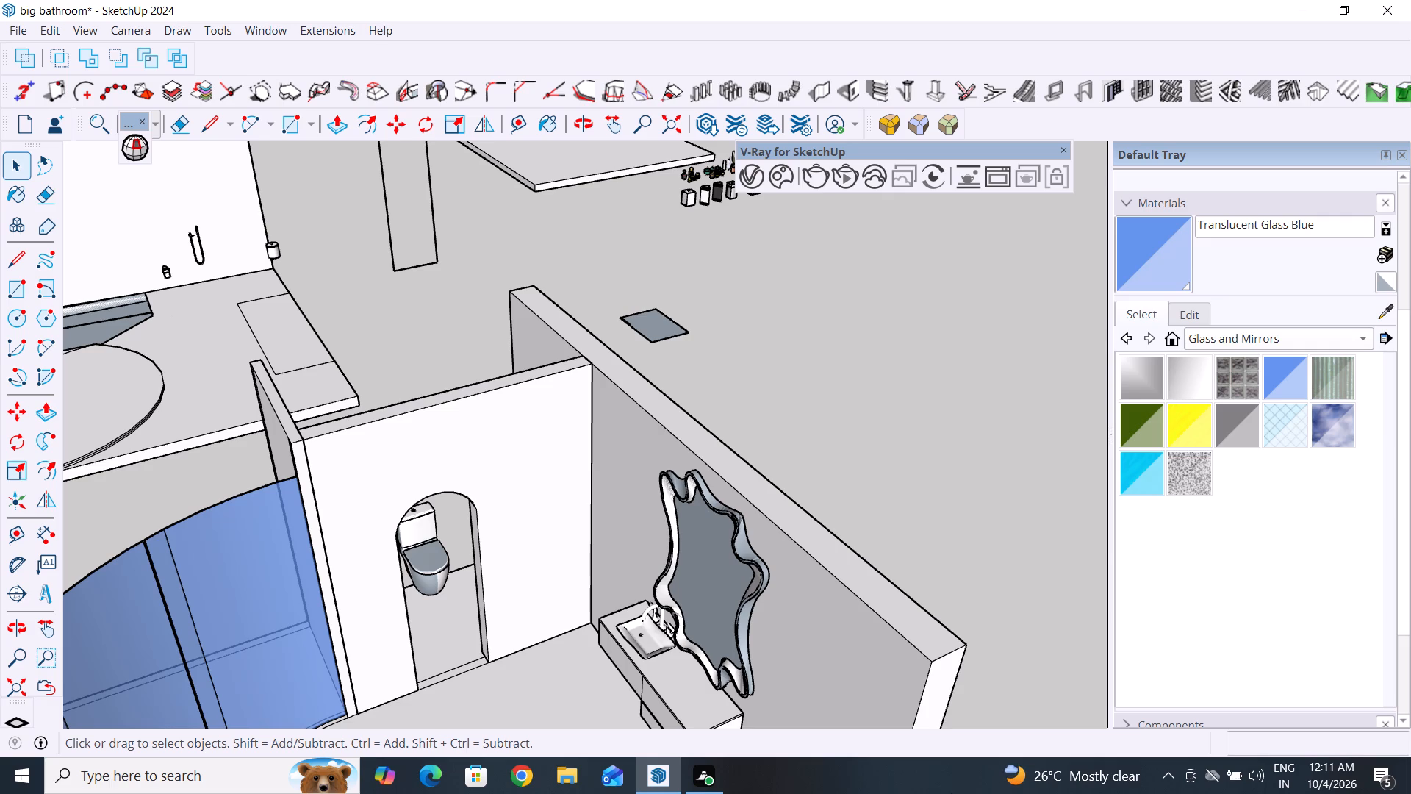
pyautogui.scroll(-3, 617, 647)
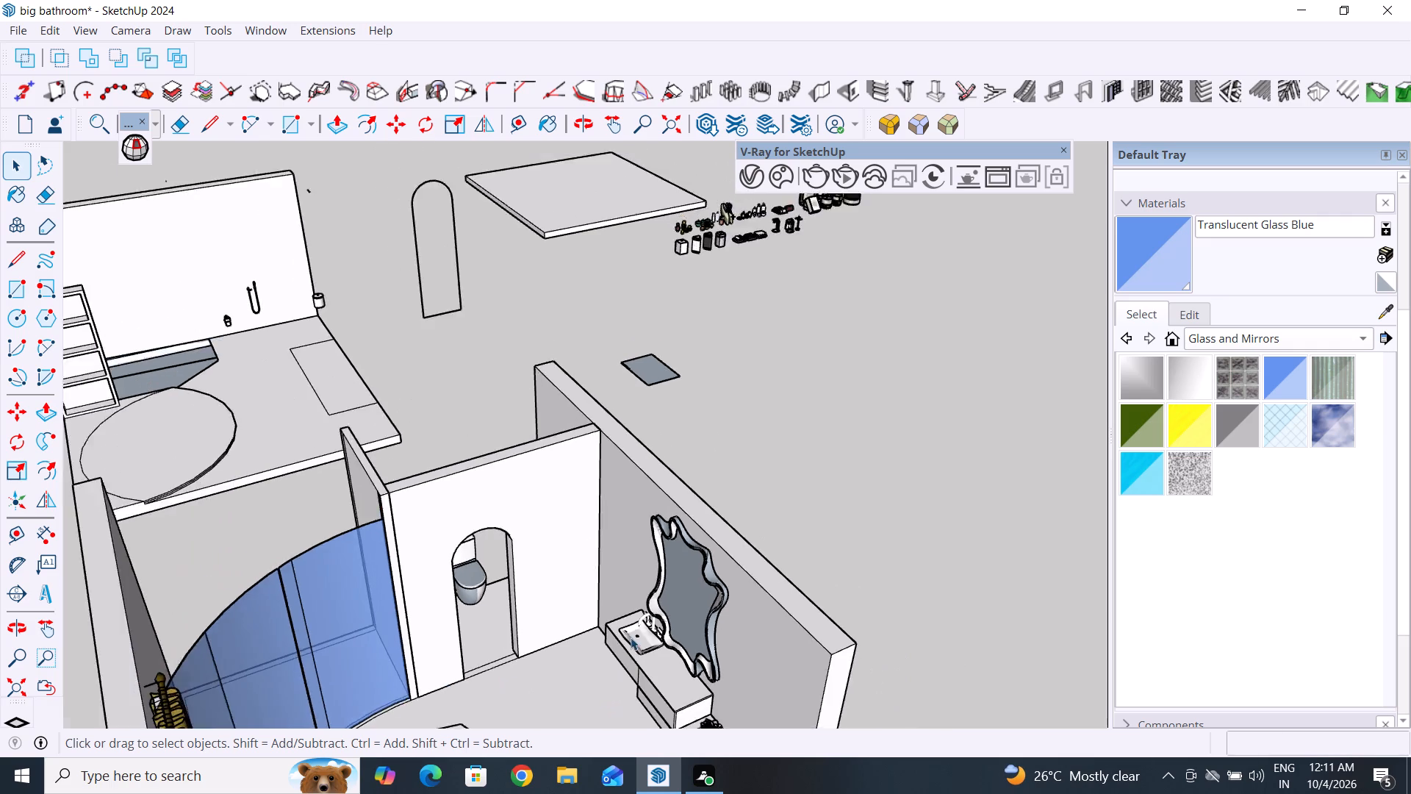
pyautogui.scroll(-9, 631, 637)
# Draw a vertical rectangle about 4.4" by 114.0" on the arched partition, at its corner with the mirror wall.
pyautogui.scroll(1, 601, 654)
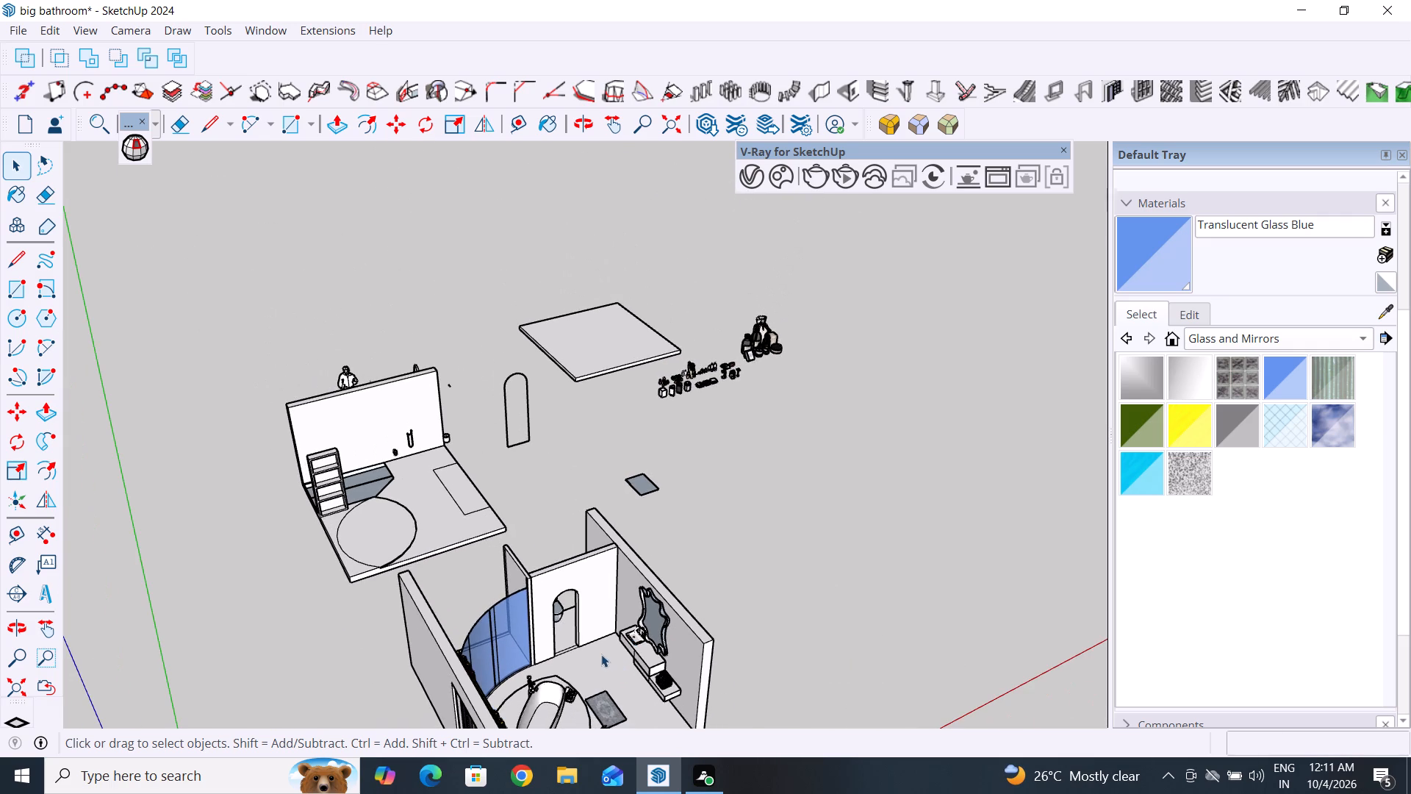
pyautogui.scroll(2, 601, 654)
pyautogui.scroll(-5, 575, 552)
pyautogui.scroll(14, 574, 600)
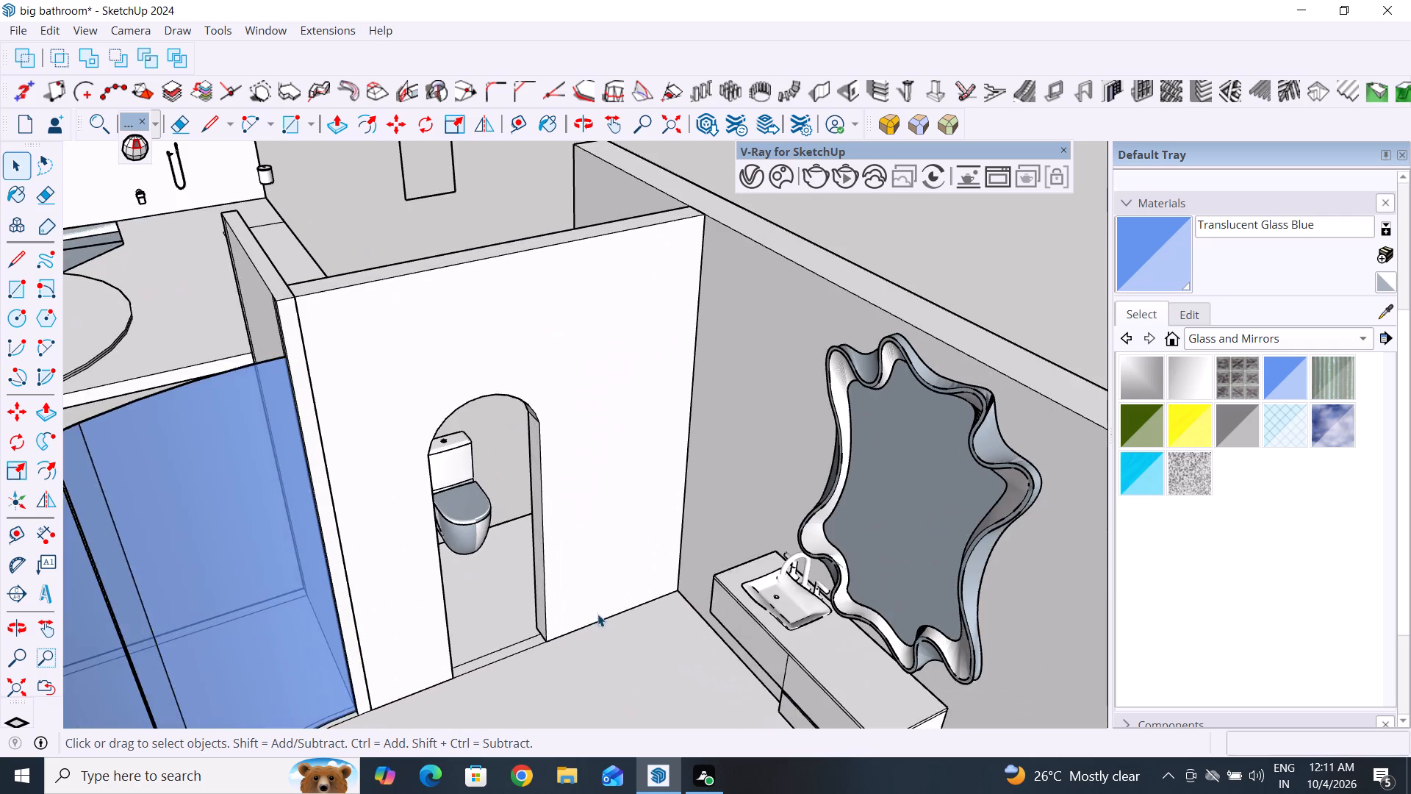
pyautogui.moveTo(595, 625); pyautogui.dragTo(567, 634, button='middle')
pyautogui.click(17, 291)
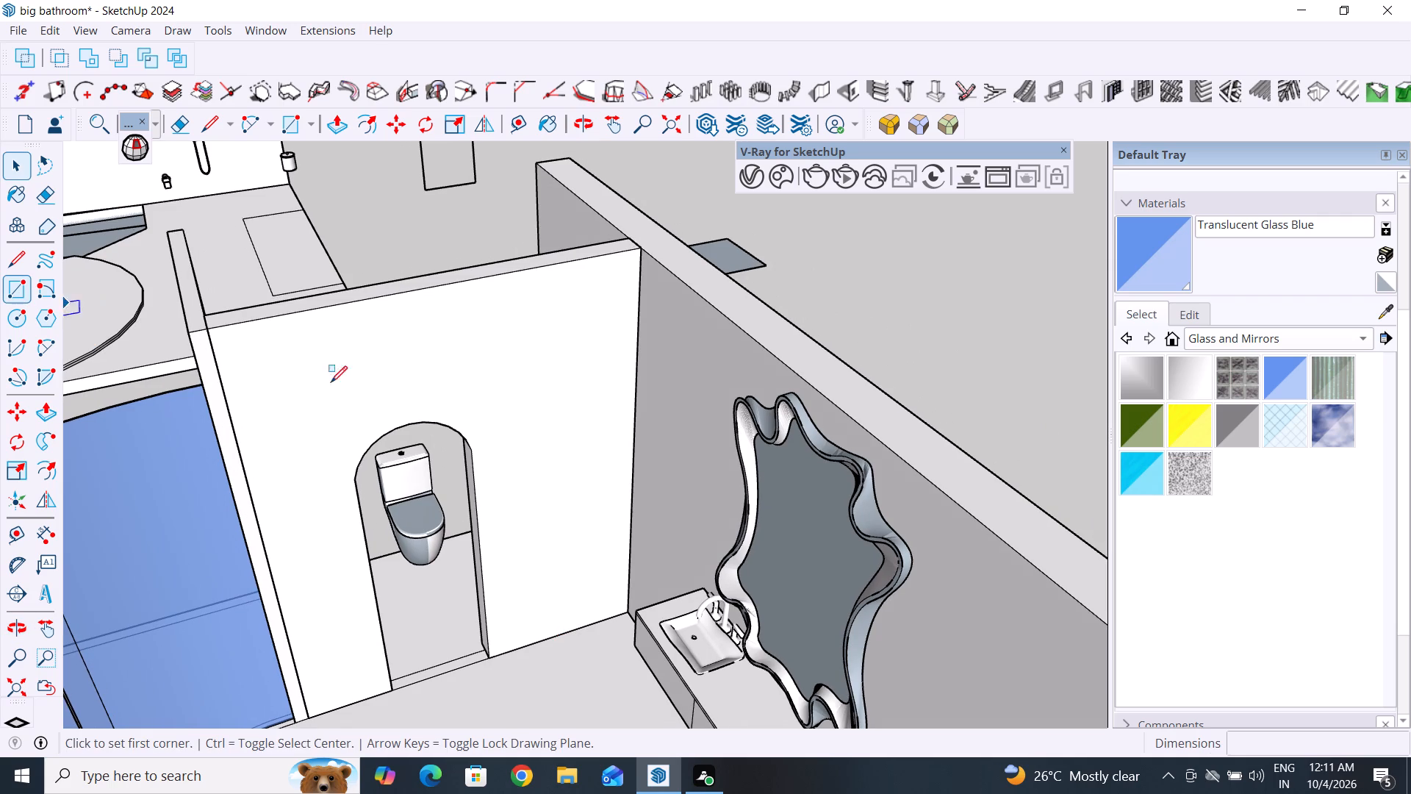
pyautogui.click(640, 251)
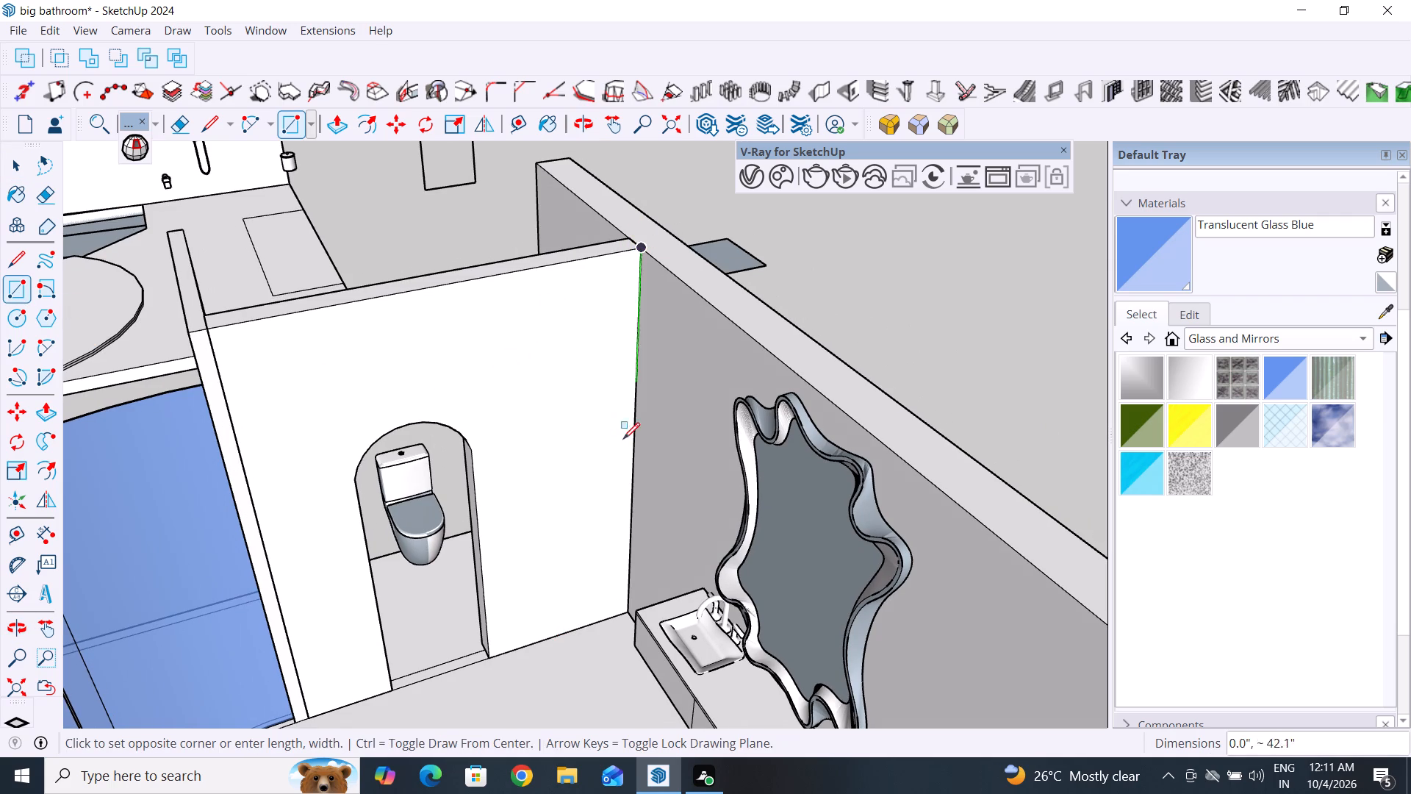
pyautogui.click(617, 621)
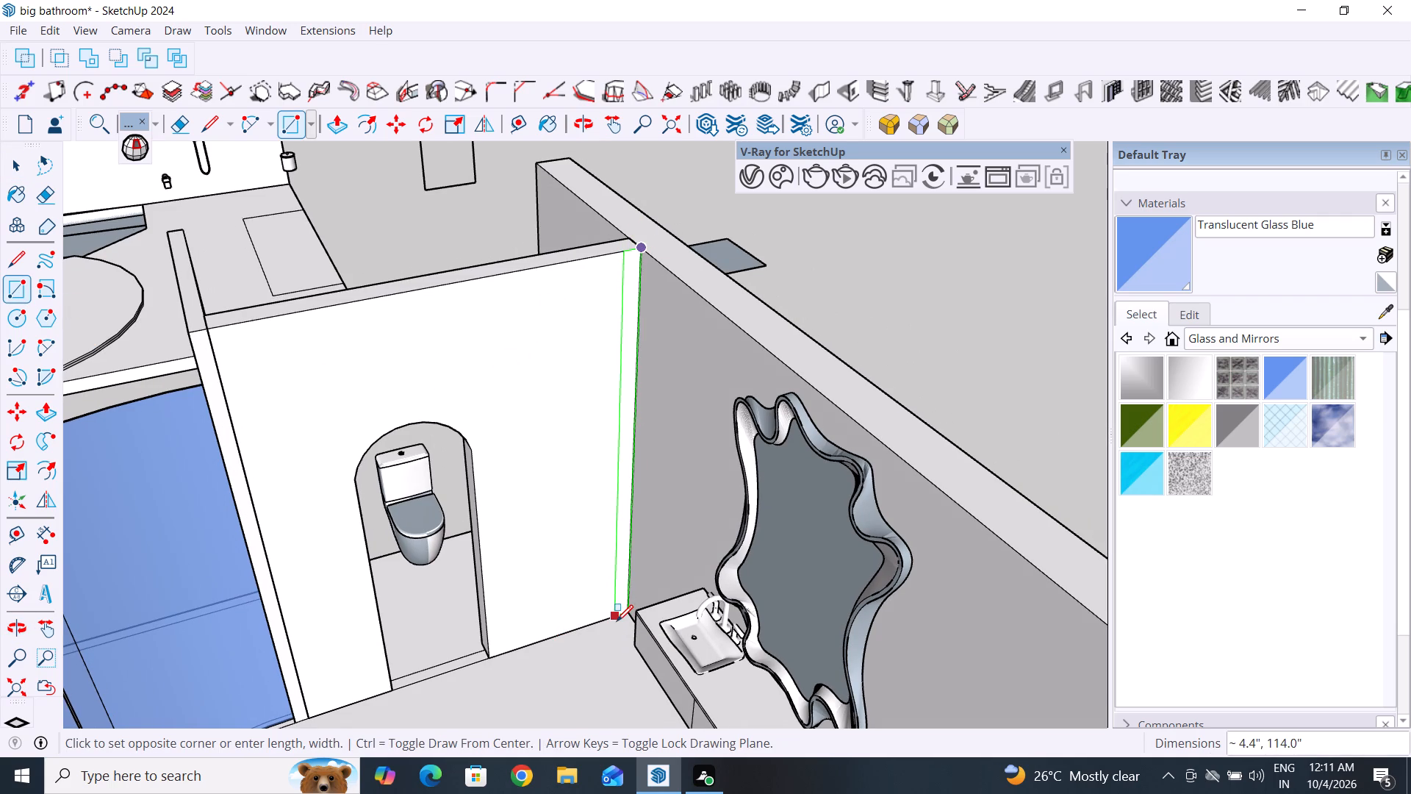
pyautogui.click(18, 165)
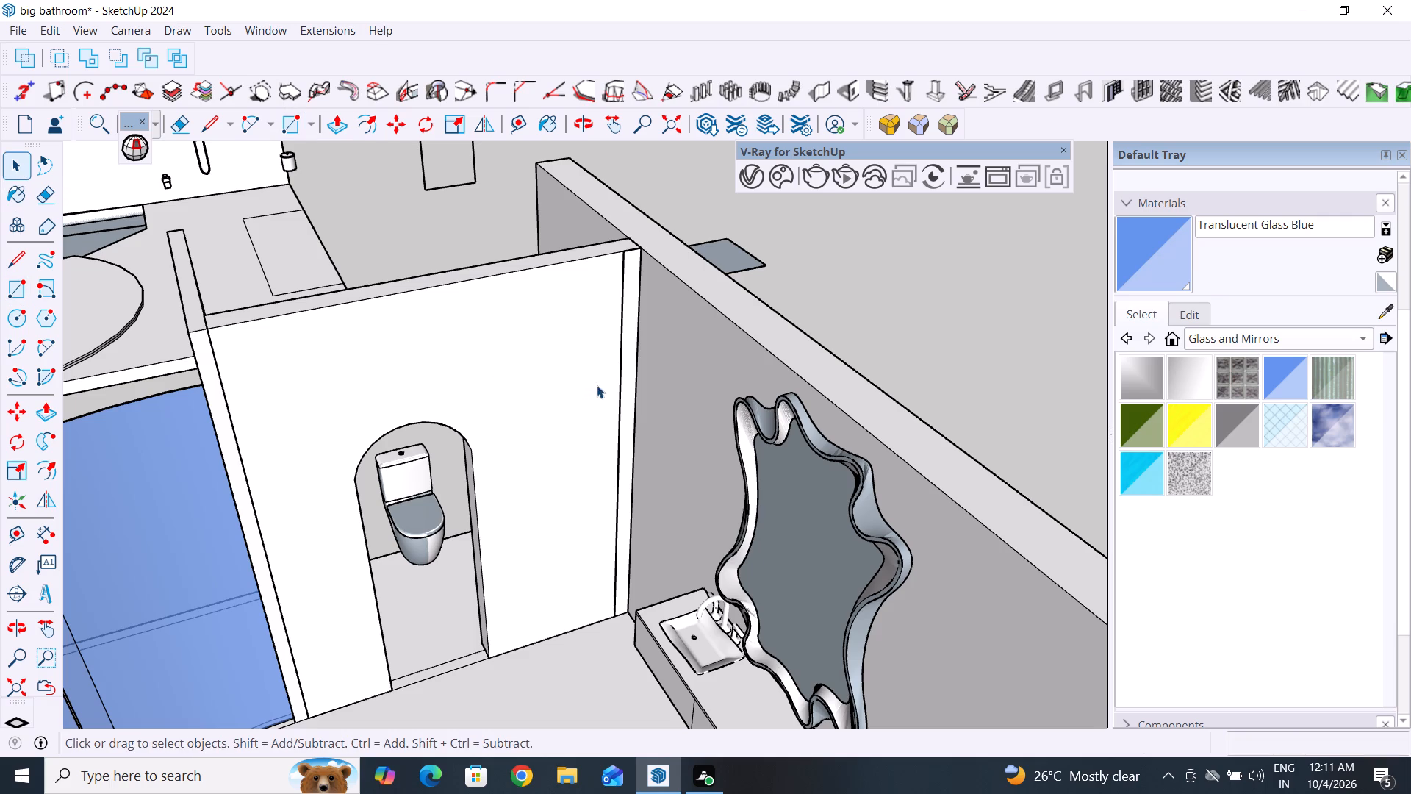
# Push/Pull the narrow corner rectangle about 1.3" out from the arched partition to form a strip.
pyautogui.click(340, 130)
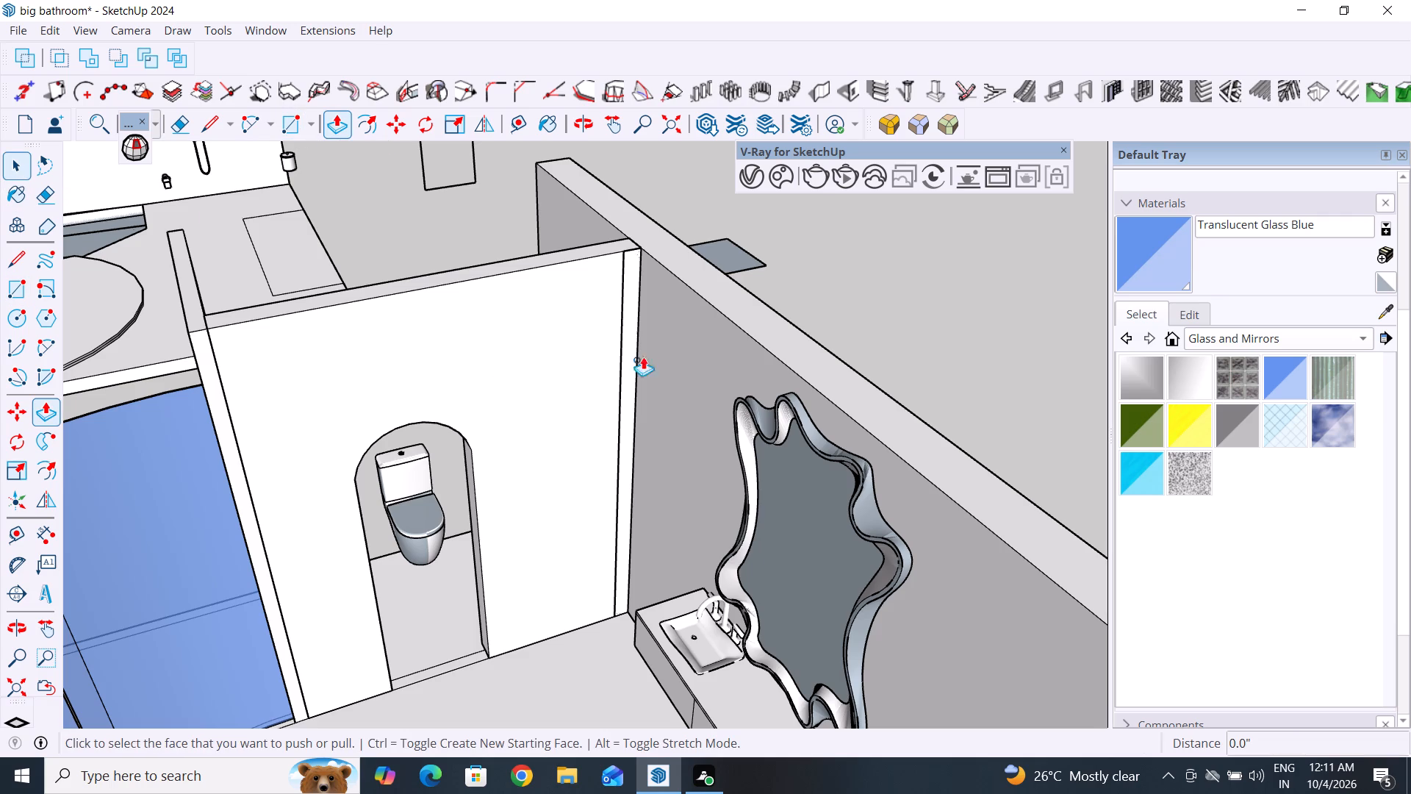
pyautogui.click(633, 382)
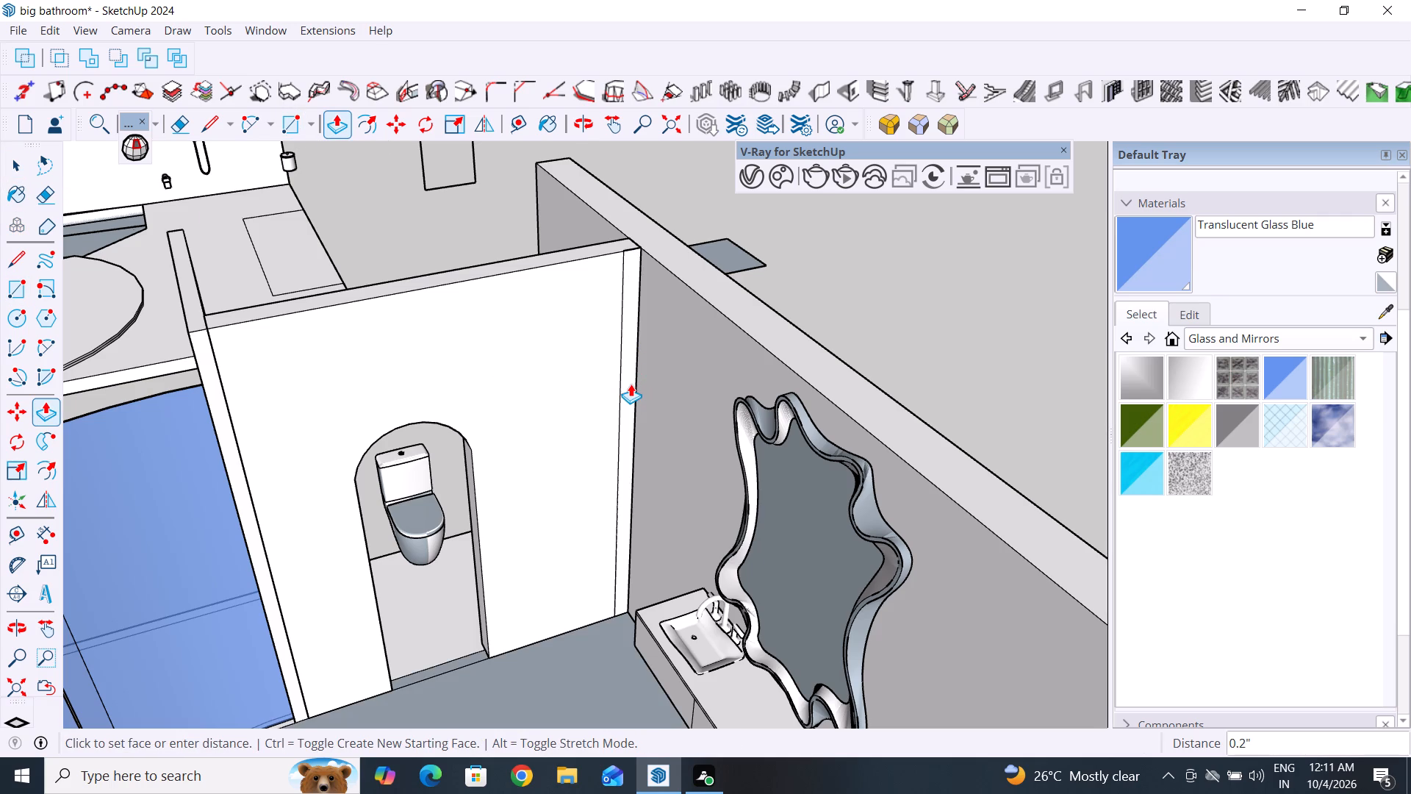
pyautogui.scroll(2, 631, 384)
pyautogui.moveTo(635, 387); pyautogui.dragTo(715, 491, button='middle')
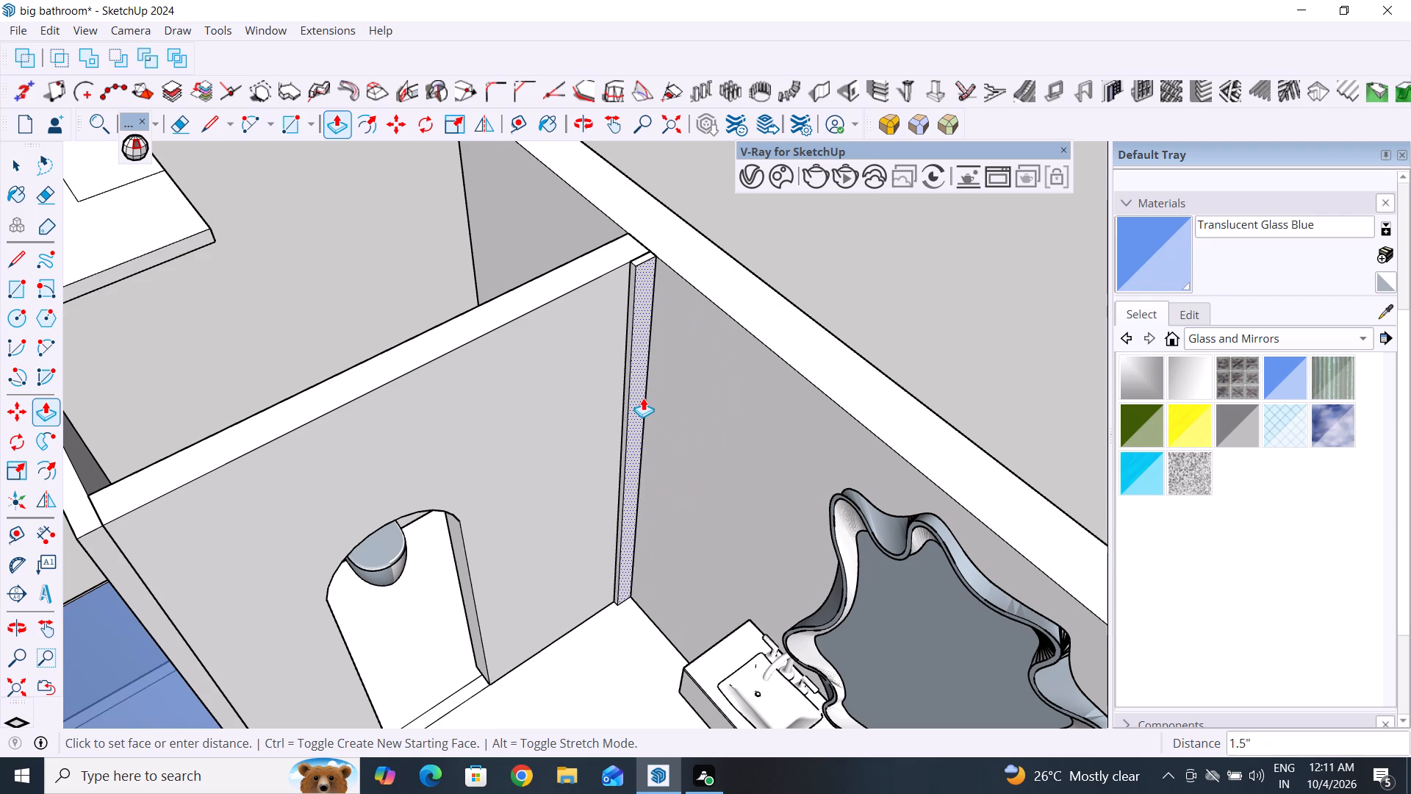
pyautogui.click(642, 396)
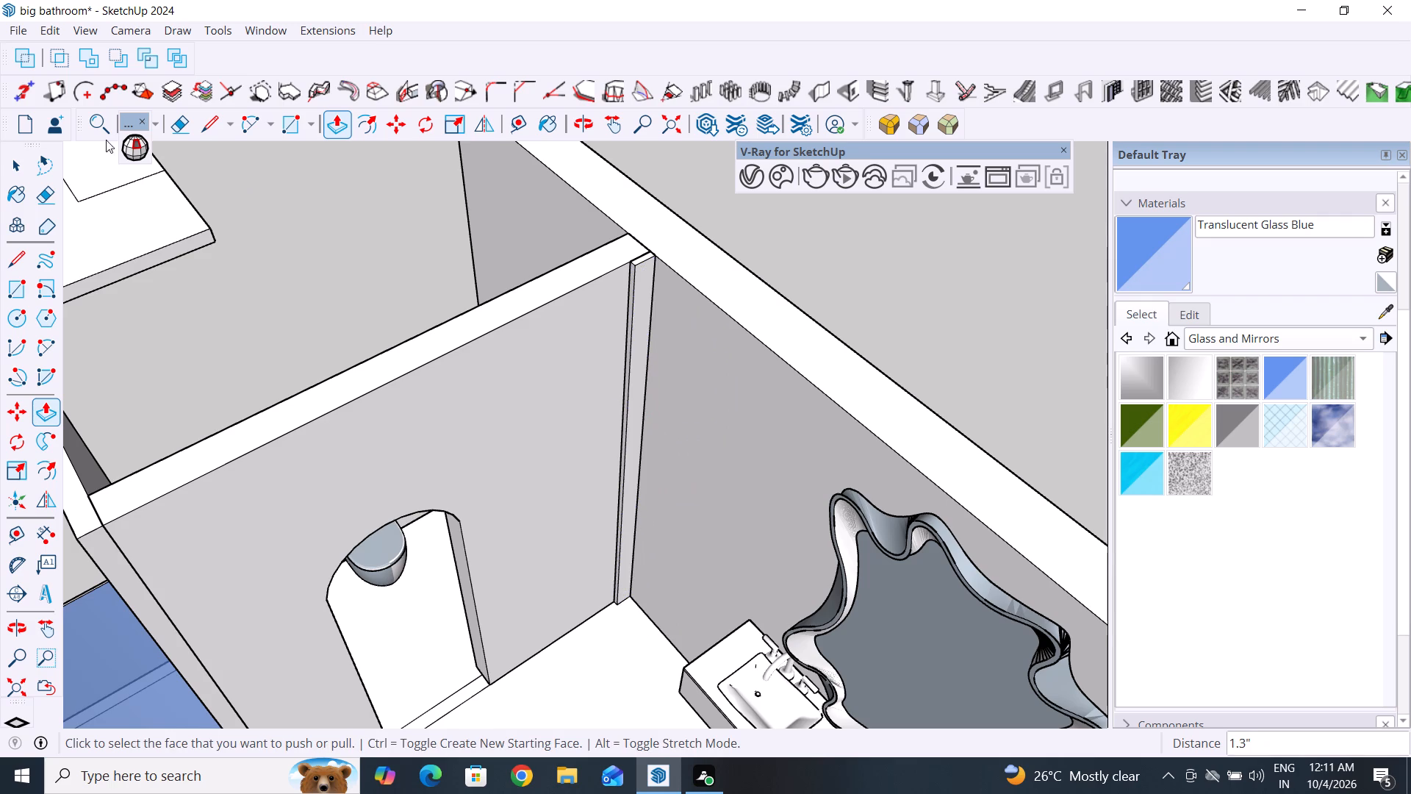
# Select the corner strip with all its connected geometry, make it a group and clear the selection.
pyautogui.click(16, 167)
pyautogui.doubleClick(628, 388)
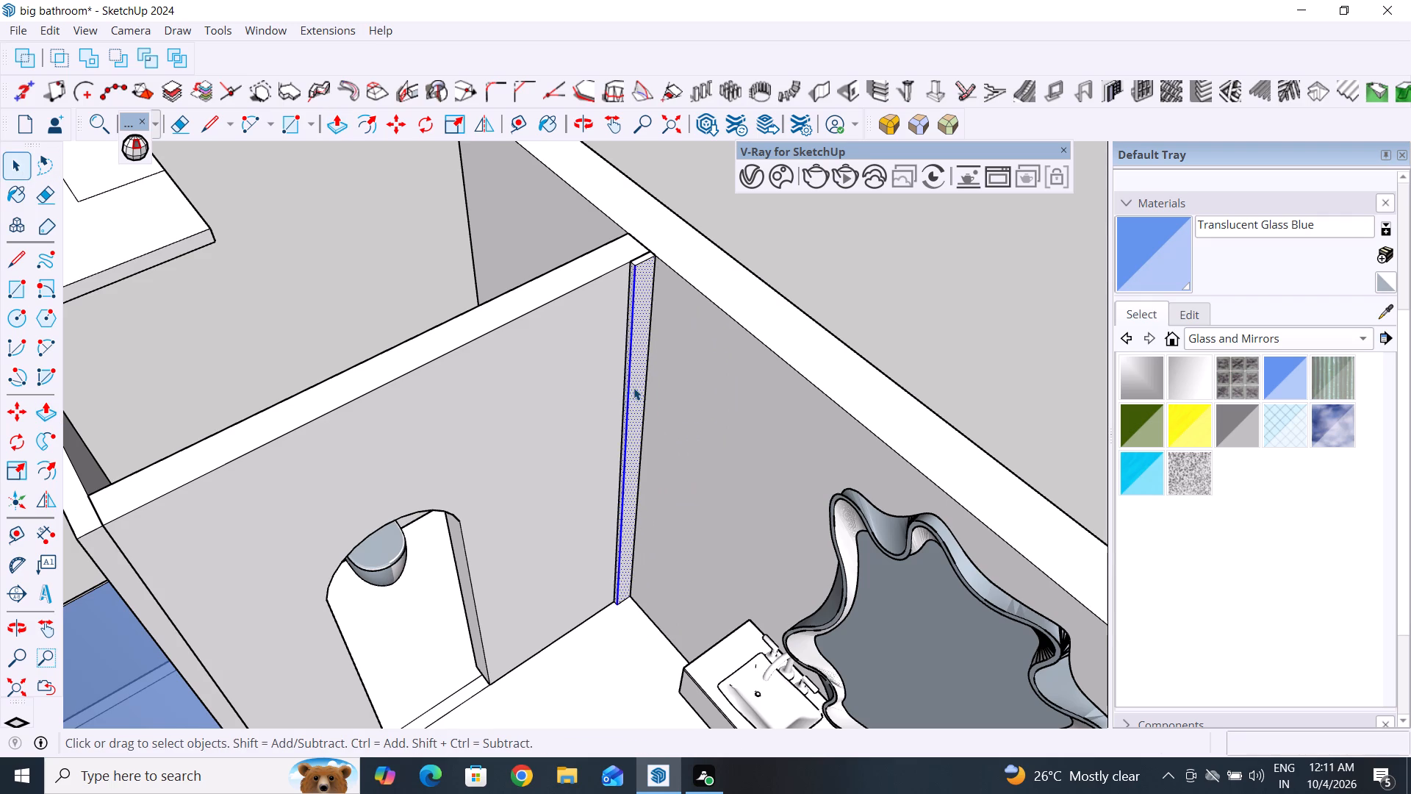
pyautogui.tripleClick(633, 387)
pyautogui.doubleClick(633, 385)
pyautogui.click(633, 385)
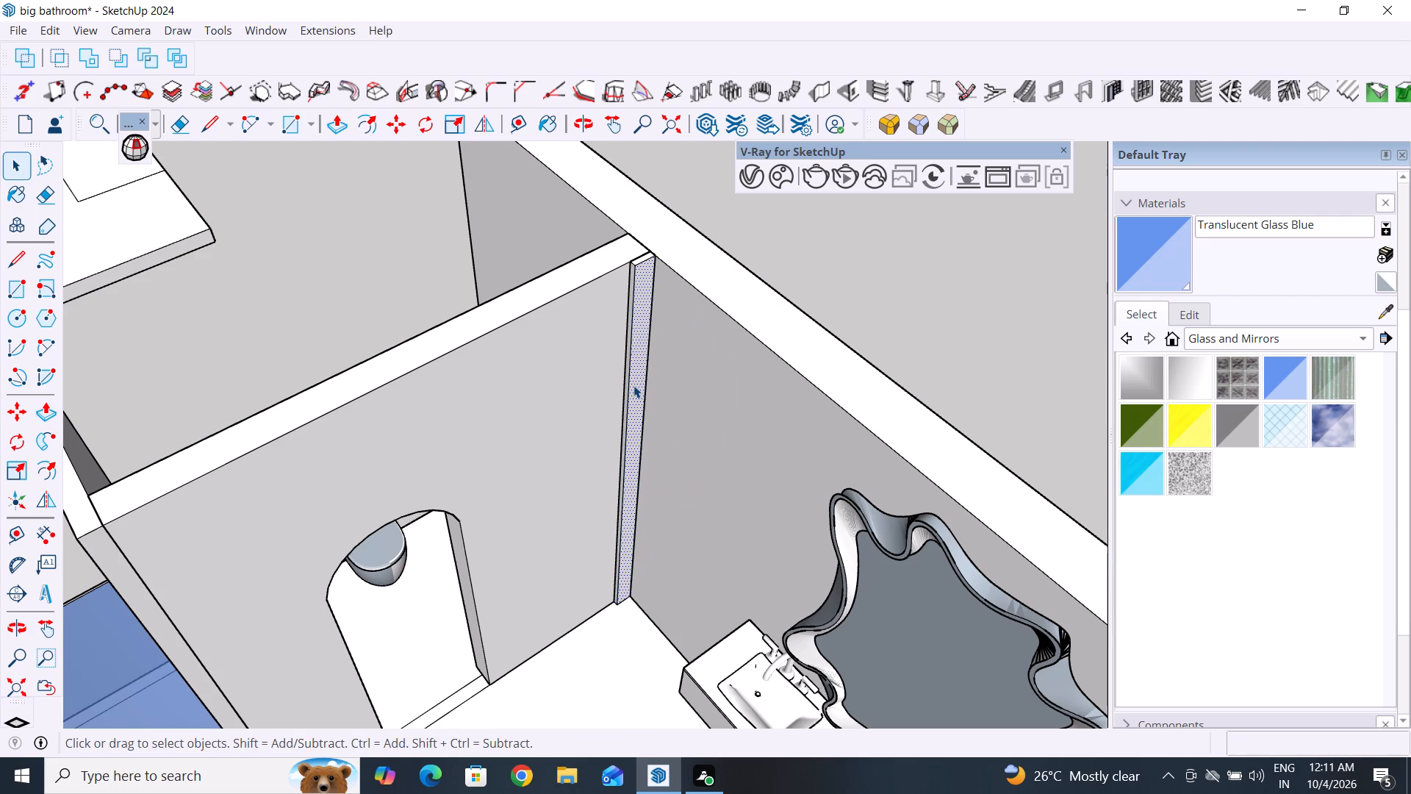
pyautogui.scroll(7, 633, 385)
pyautogui.scroll(-6, 615, 382)
pyautogui.moveTo(654, 196); pyautogui.dragTo(645, 303, button='middle')
pyautogui.scroll(14, 606, 358)
pyautogui.tripleClick(657, 347)
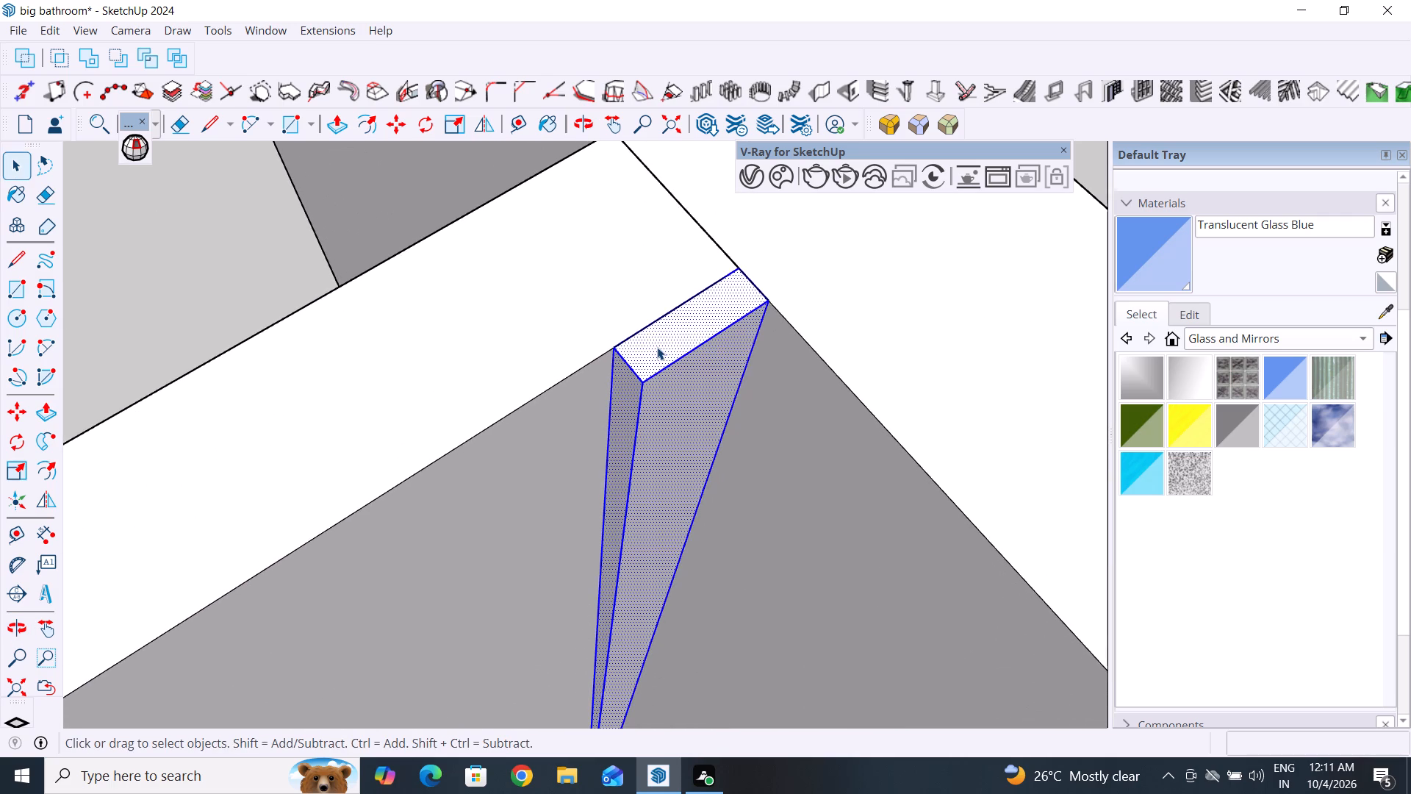
pyautogui.rightClick(657, 347)
pyautogui.click(724, 176)
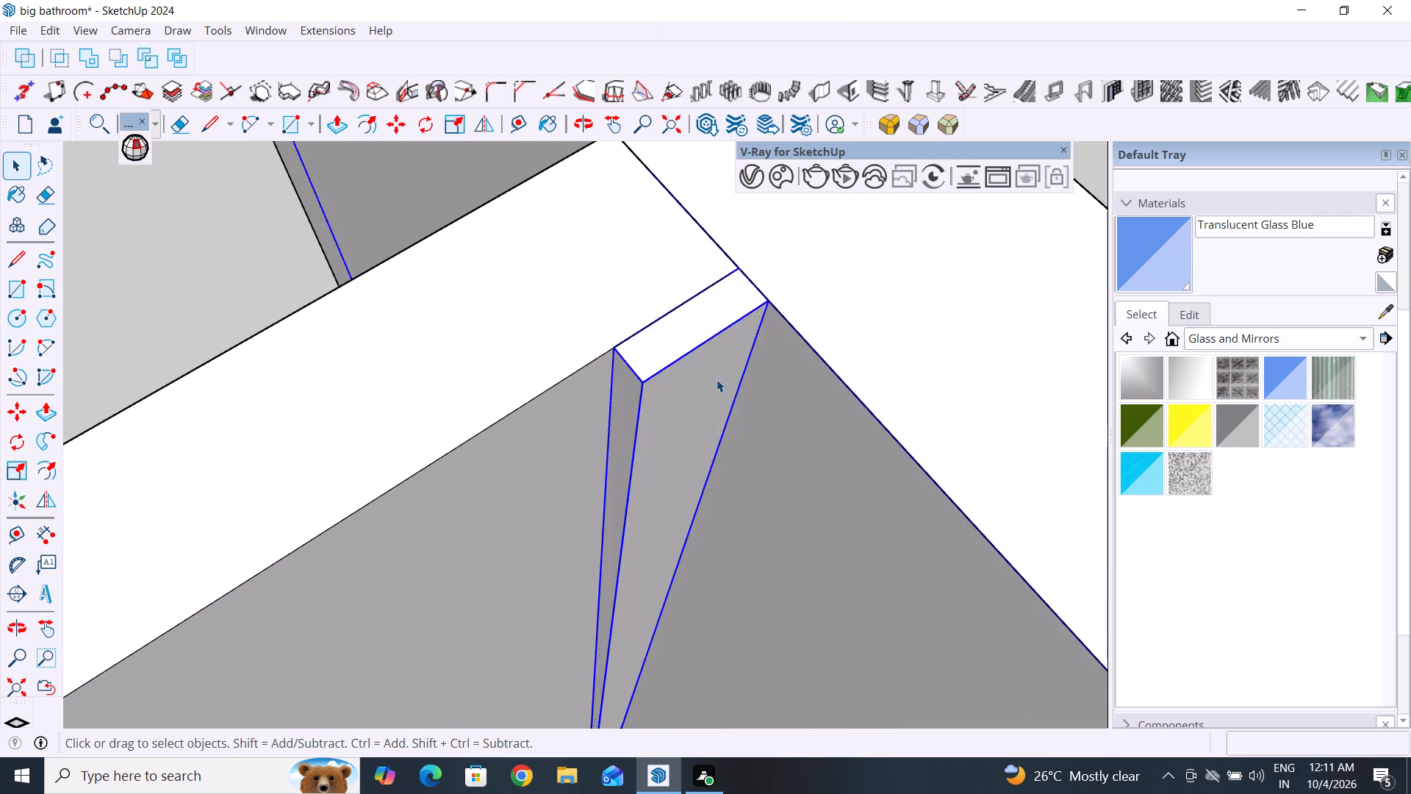
pyautogui.scroll(-16, 703, 396)
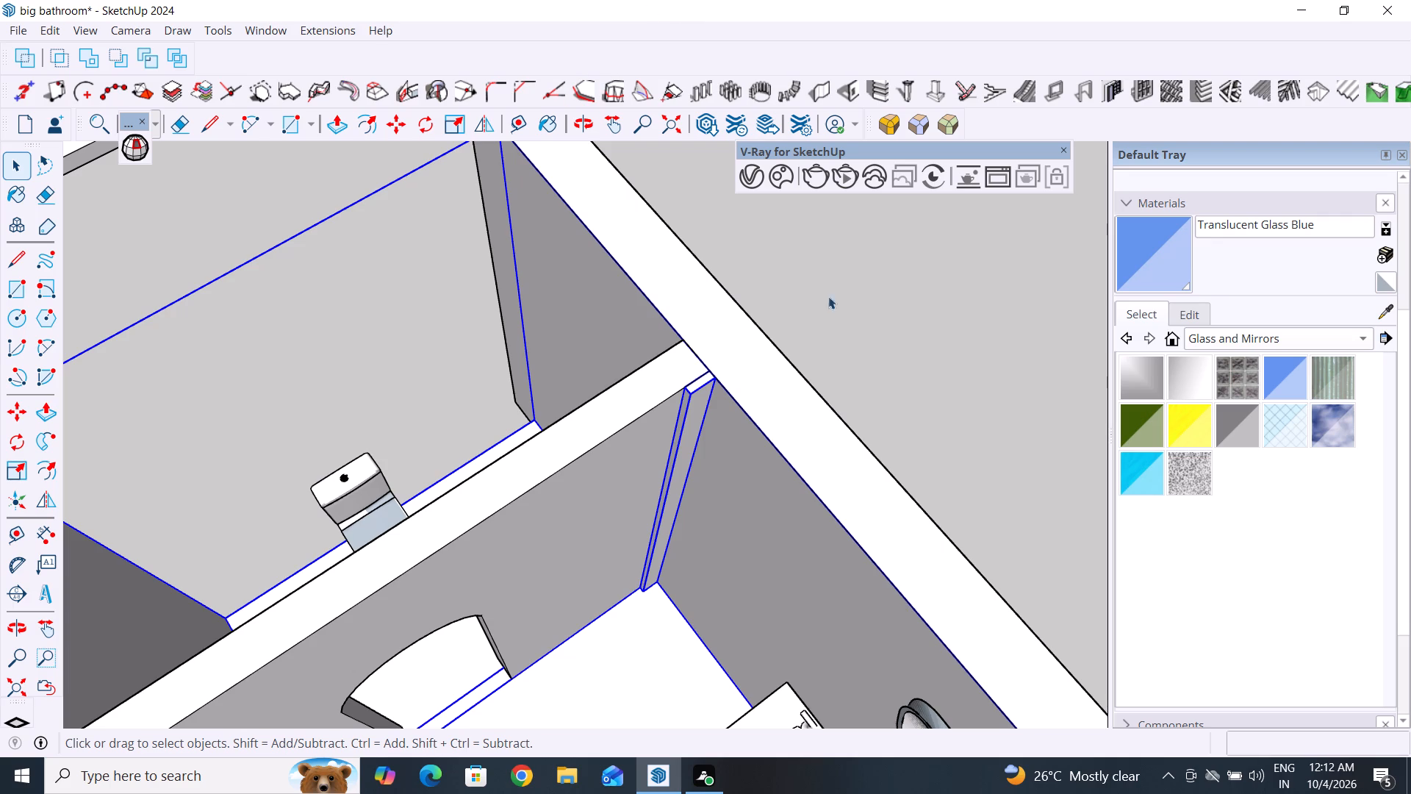
pyautogui.scroll(-5, 494, 392)
pyautogui.moveTo(564, 452); pyautogui.dragTo(395, 416, button='middle')
pyautogui.scroll(4, 415, 387)
pyautogui.click(792, 344)
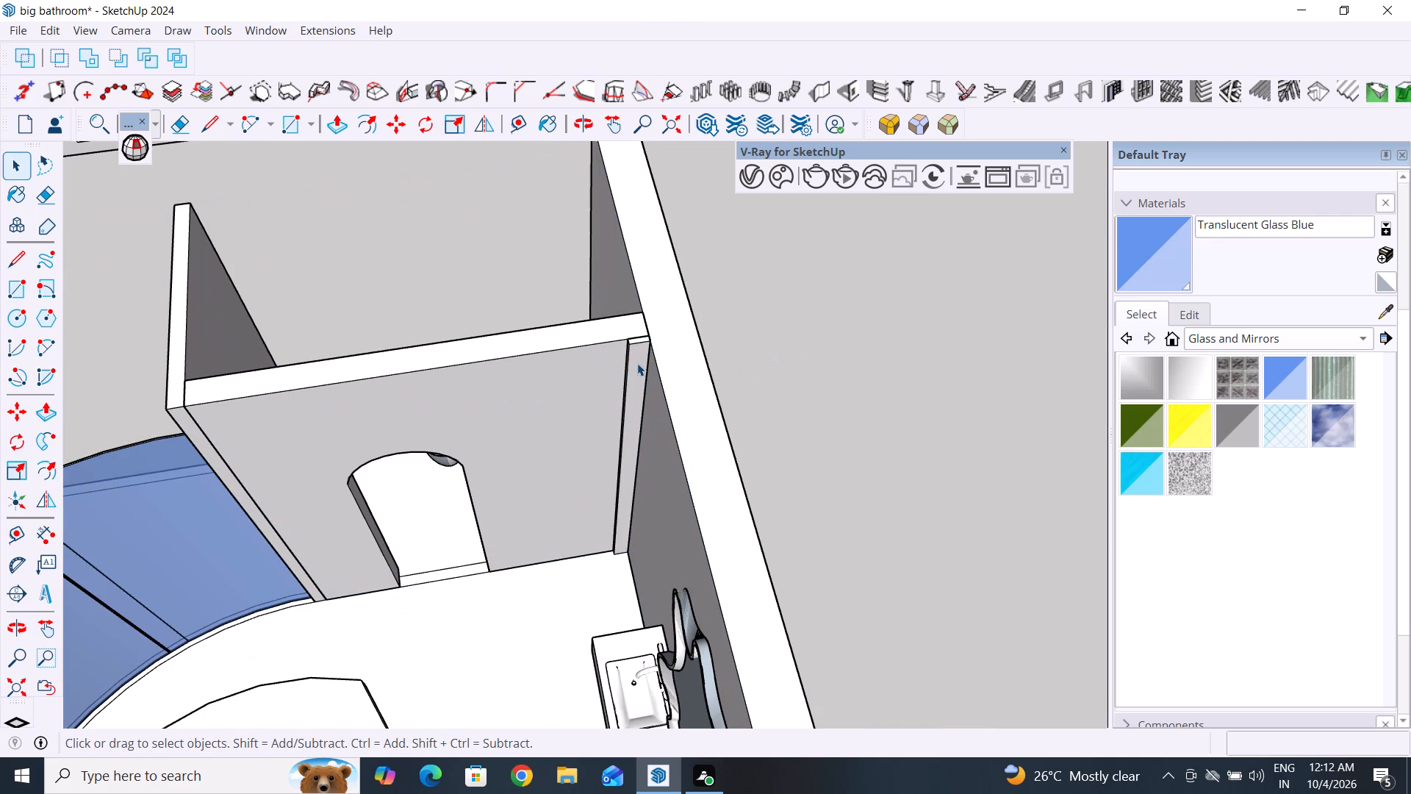
# Undo the grouping, extrusion and rectangle of the corner strip on the arched partition.
pyautogui.click(637, 363)
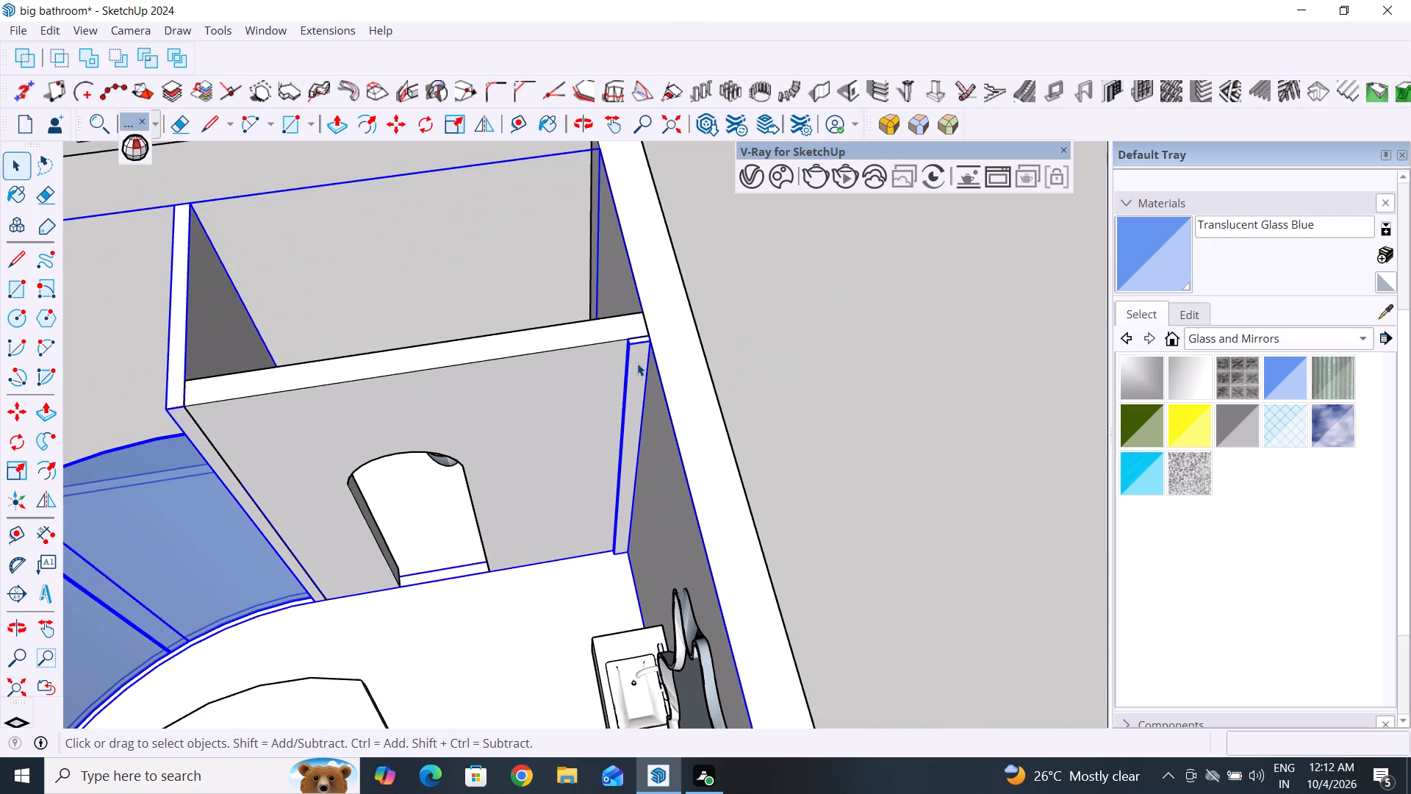
pyautogui.click(770, 376)
pyautogui.scroll(3, 577, 376)
pyautogui.click(647, 371)
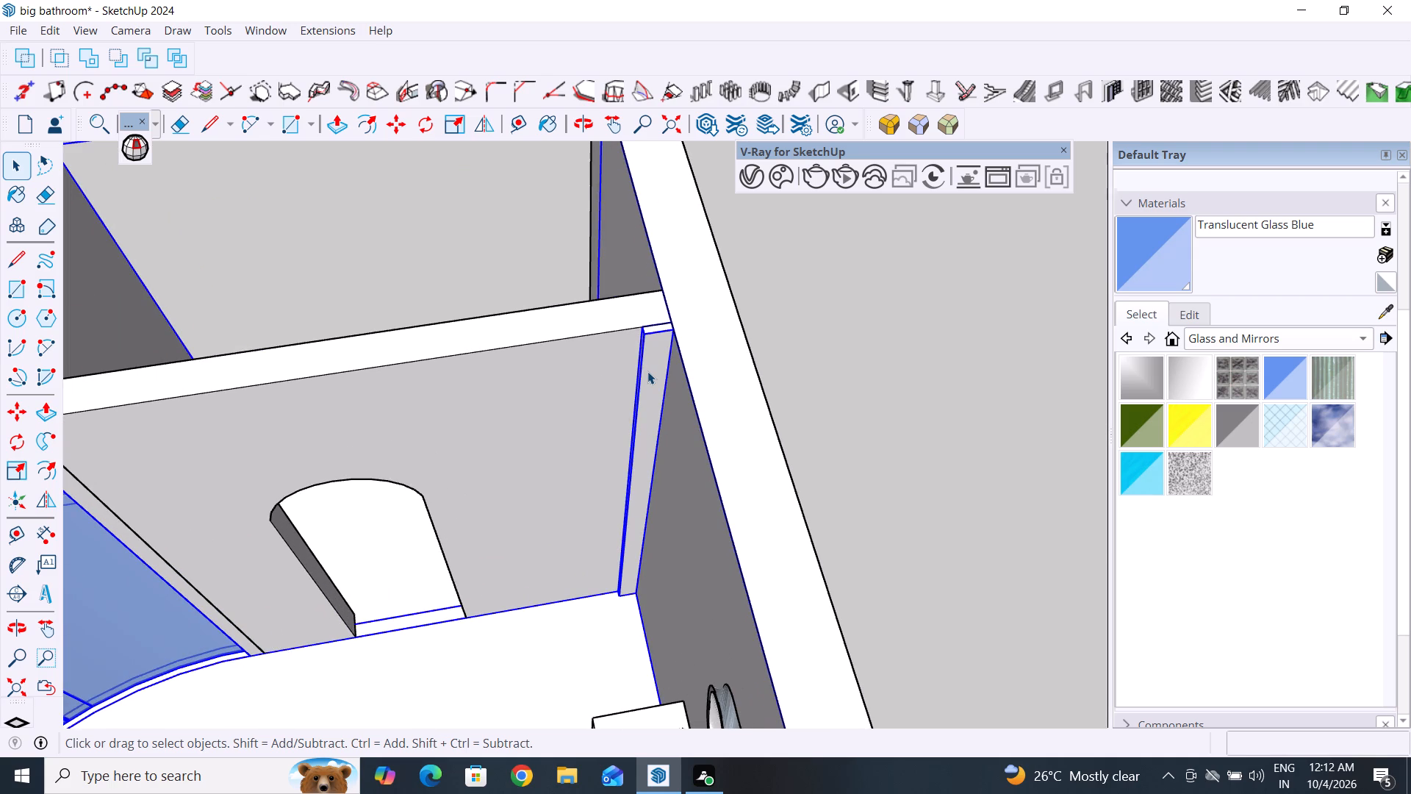
pyautogui.hotkey('ctrl', 'z')
pyautogui.hotkey('ctrl', 'z')
pyautogui.hotkey('ctrl', 'z')
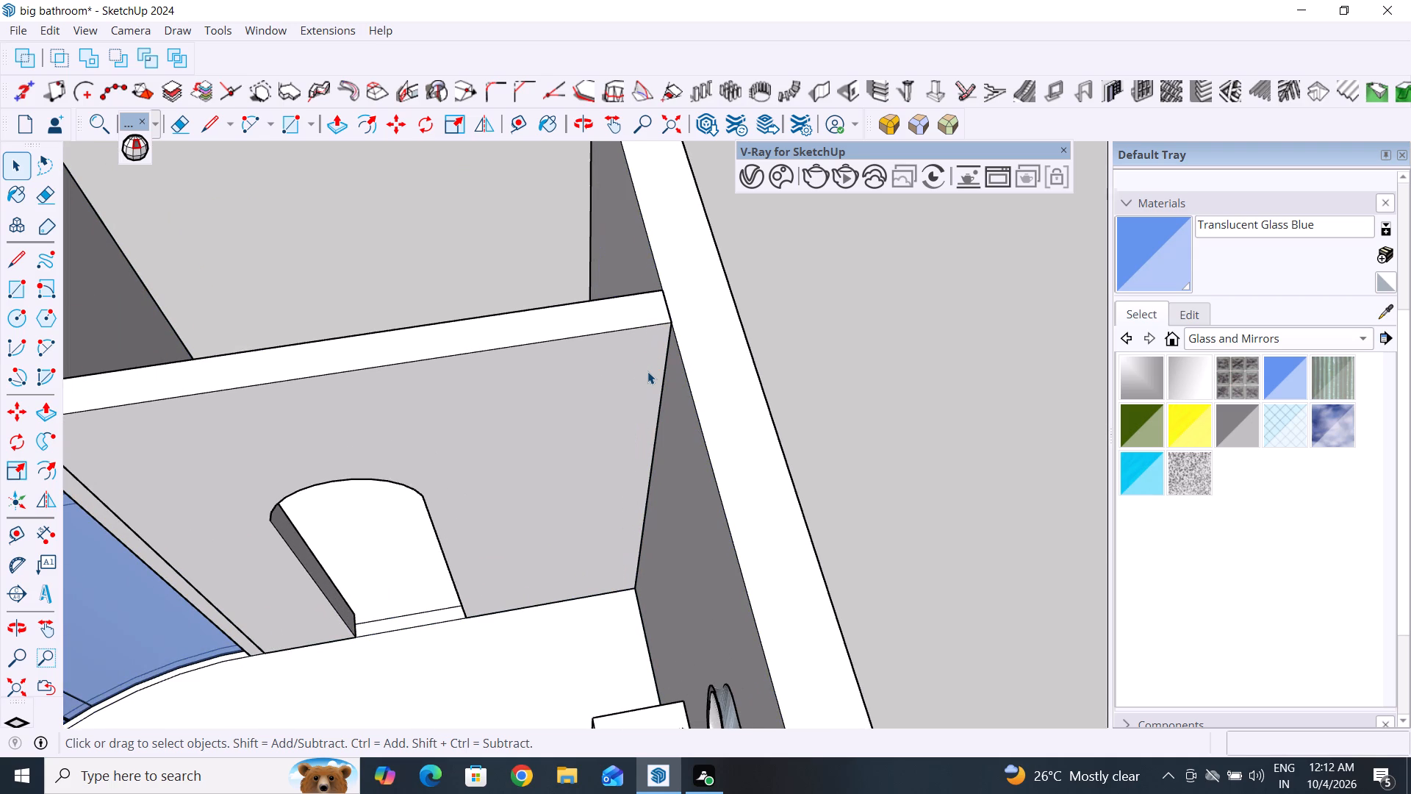
# Draw a freestanding vertical rectangle about 3.8" by 95.4" outside the mirror wall, from its center and locked perpendicular to the green axis.
pyautogui.scroll(-5, 595, 371)
pyautogui.moveTo(756, 404); pyautogui.dragTo(721, 388, button='middle')
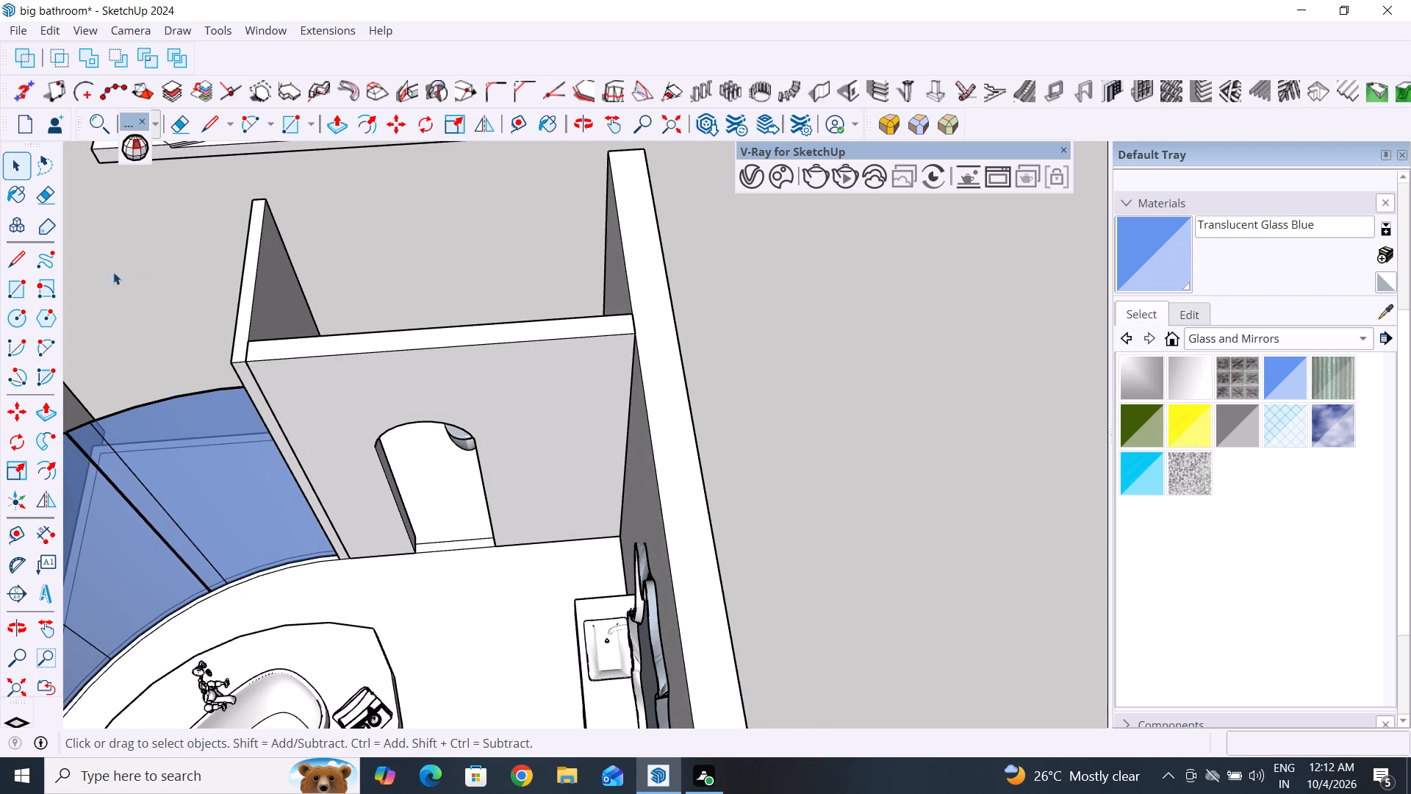
pyautogui.click(22, 291)
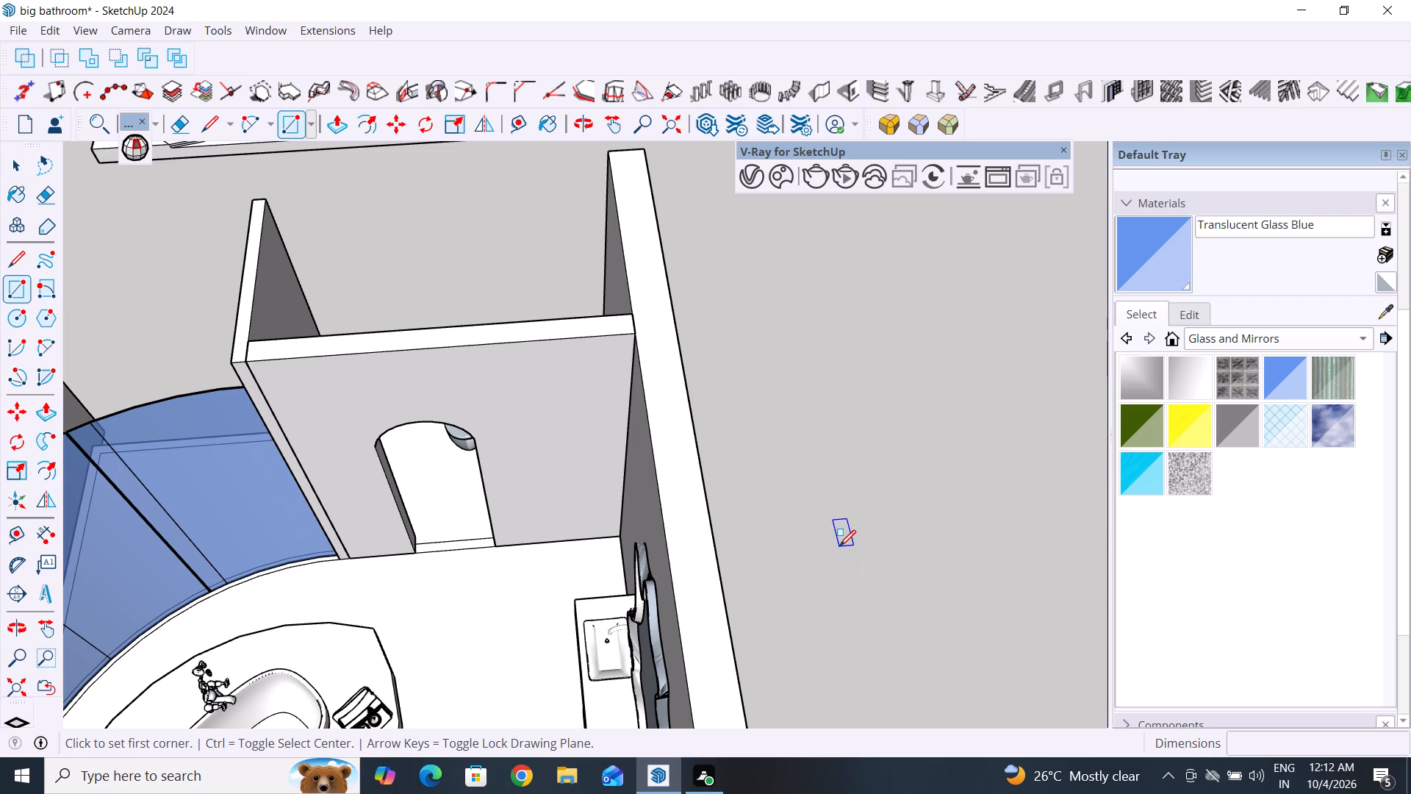
pyautogui.press('Down')
pyautogui.press('Right')
pyautogui.press('Right')
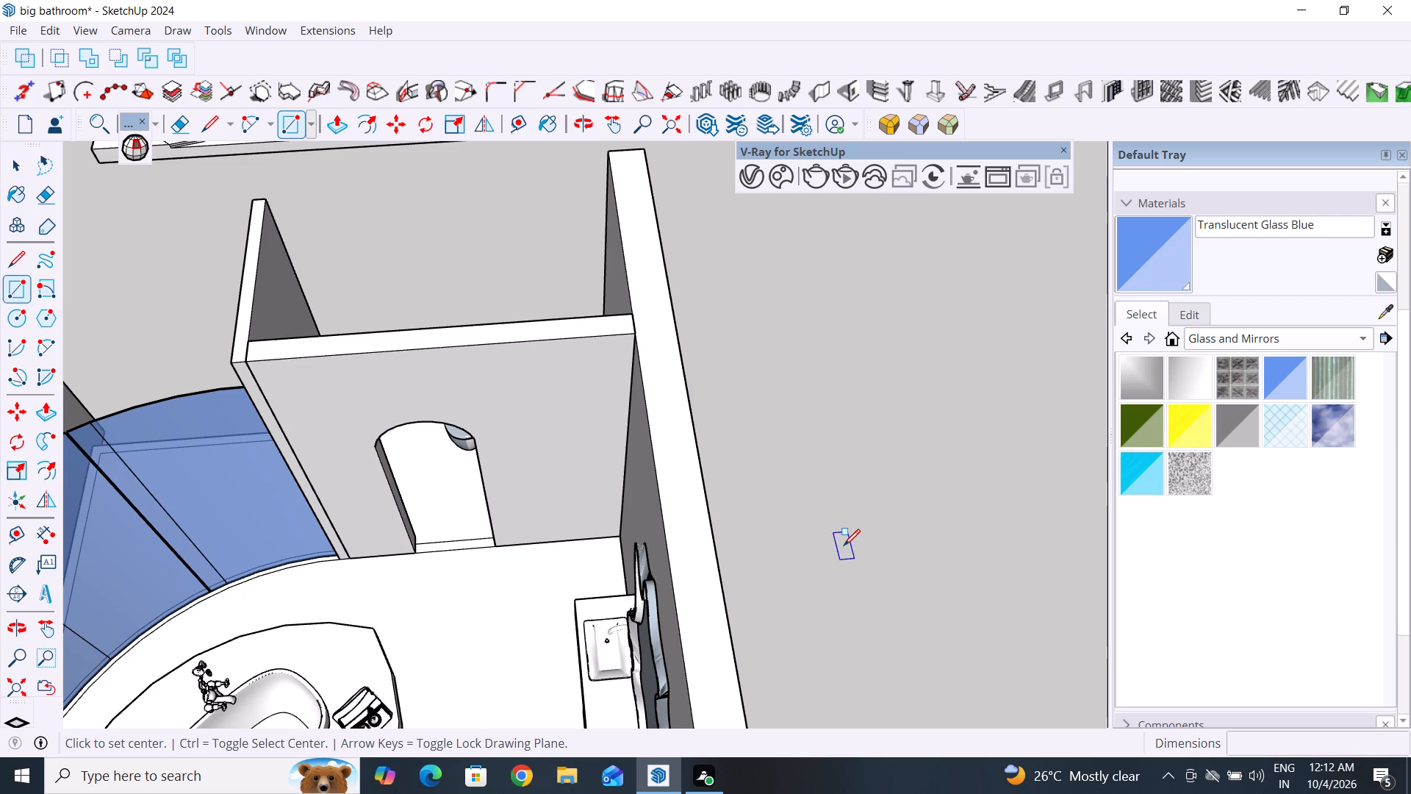
pyautogui.press('Up')
pyautogui.scroll(2, 854, 543)
pyautogui.moveTo(854, 543); pyautogui.dragTo(797, 431, button='middle')
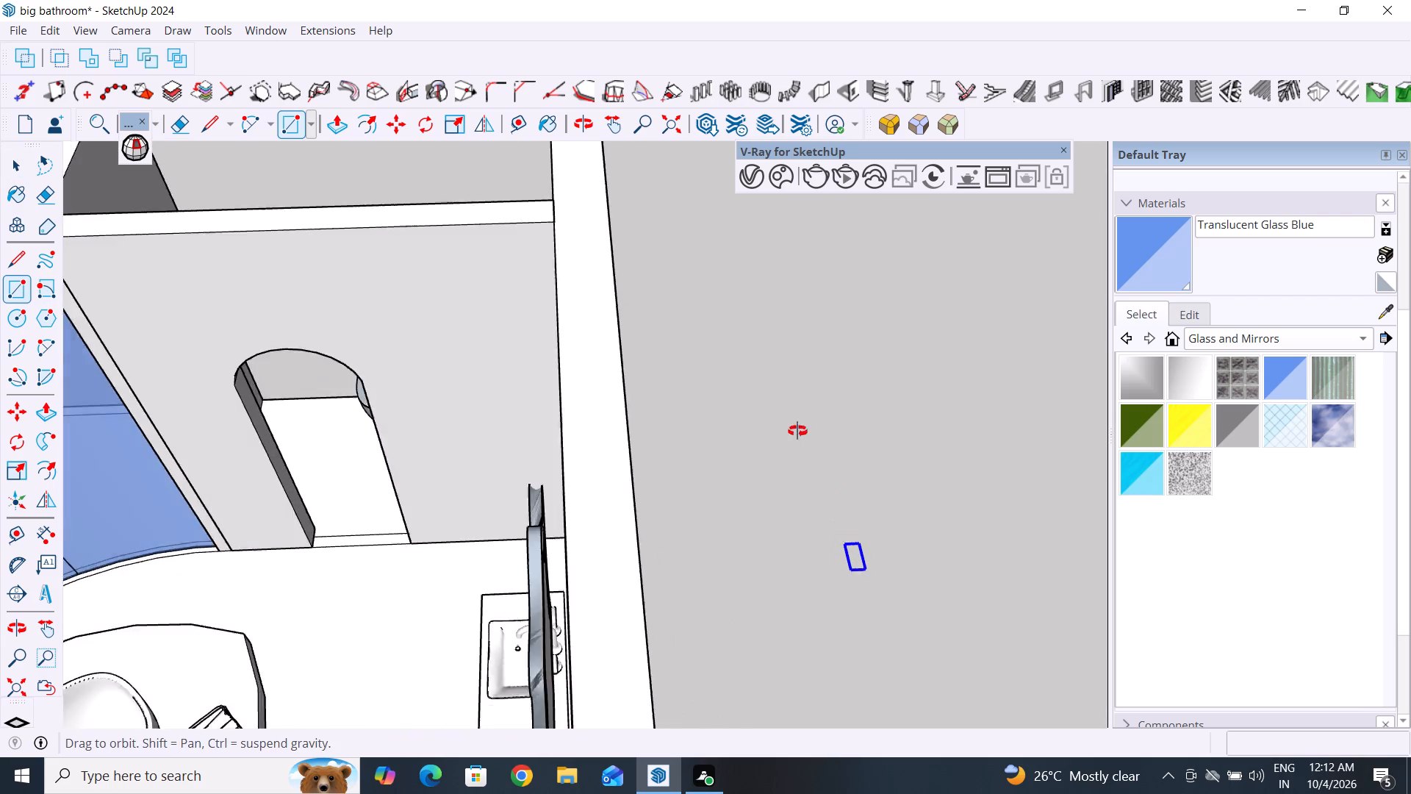
pyautogui.moveTo(797, 431); pyautogui.dragTo(802, 353, button='middle')
pyautogui.press('Right')
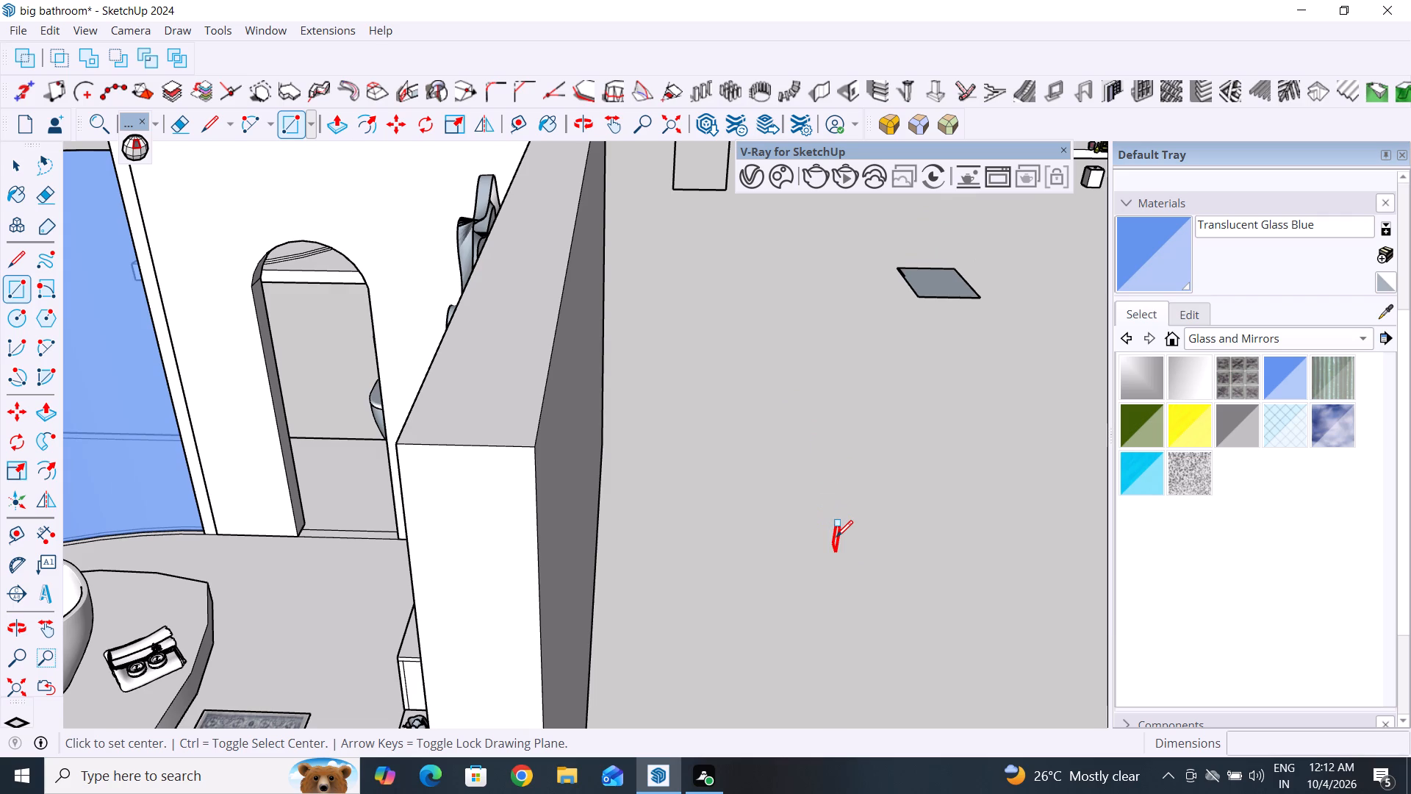
pyautogui.press('Left')
pyautogui.click(836, 537)
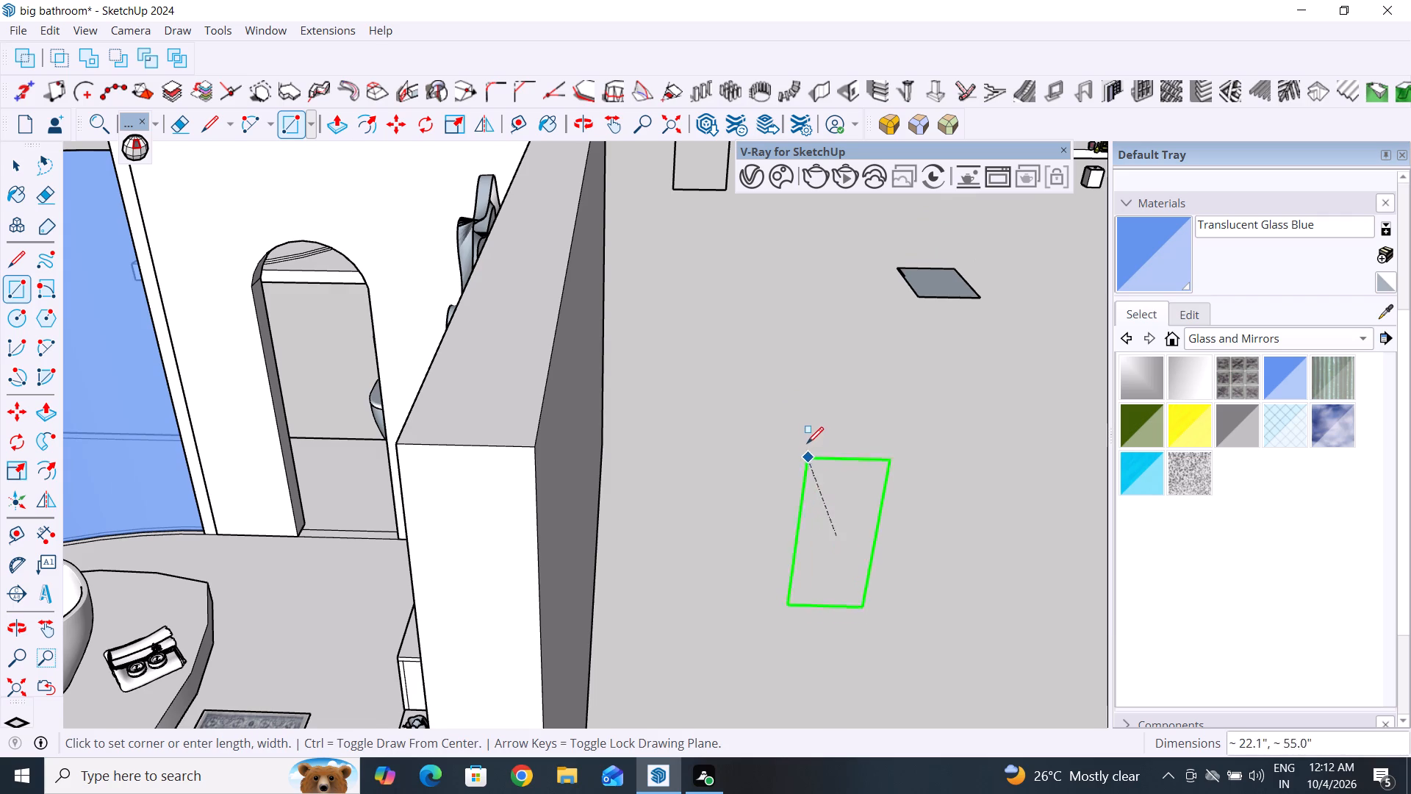
pyautogui.scroll(-4, 813, 417)
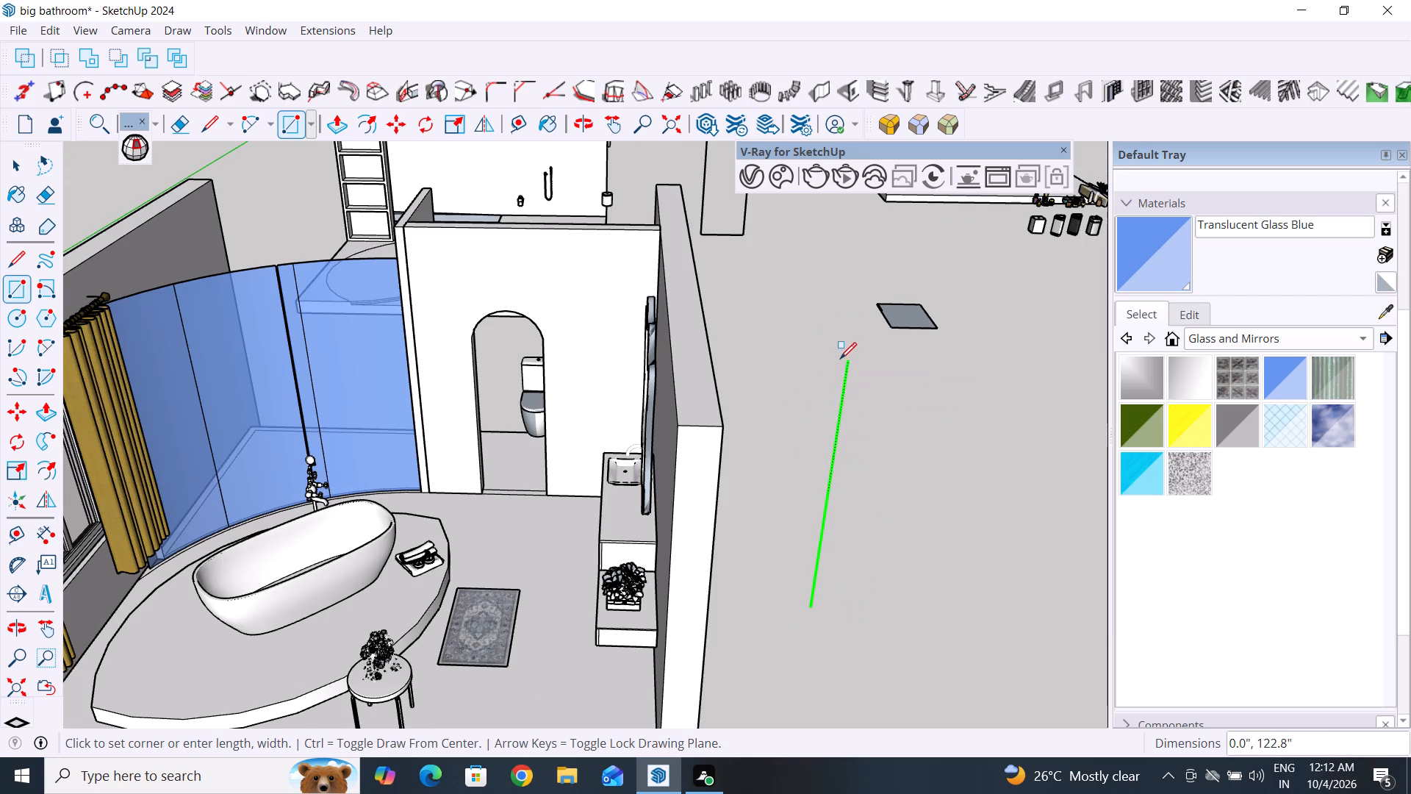
pyautogui.scroll(5, 838, 372)
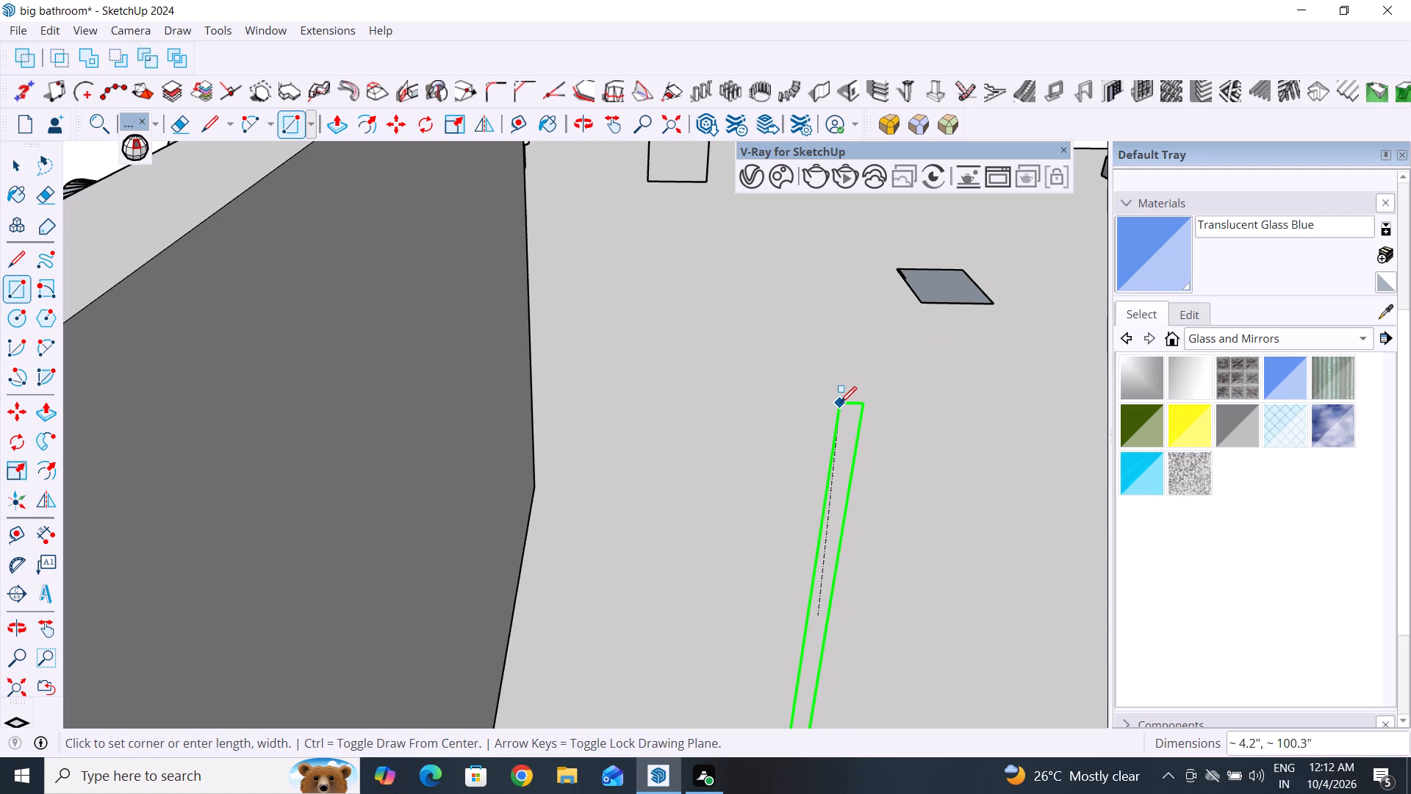
pyautogui.click(839, 415)
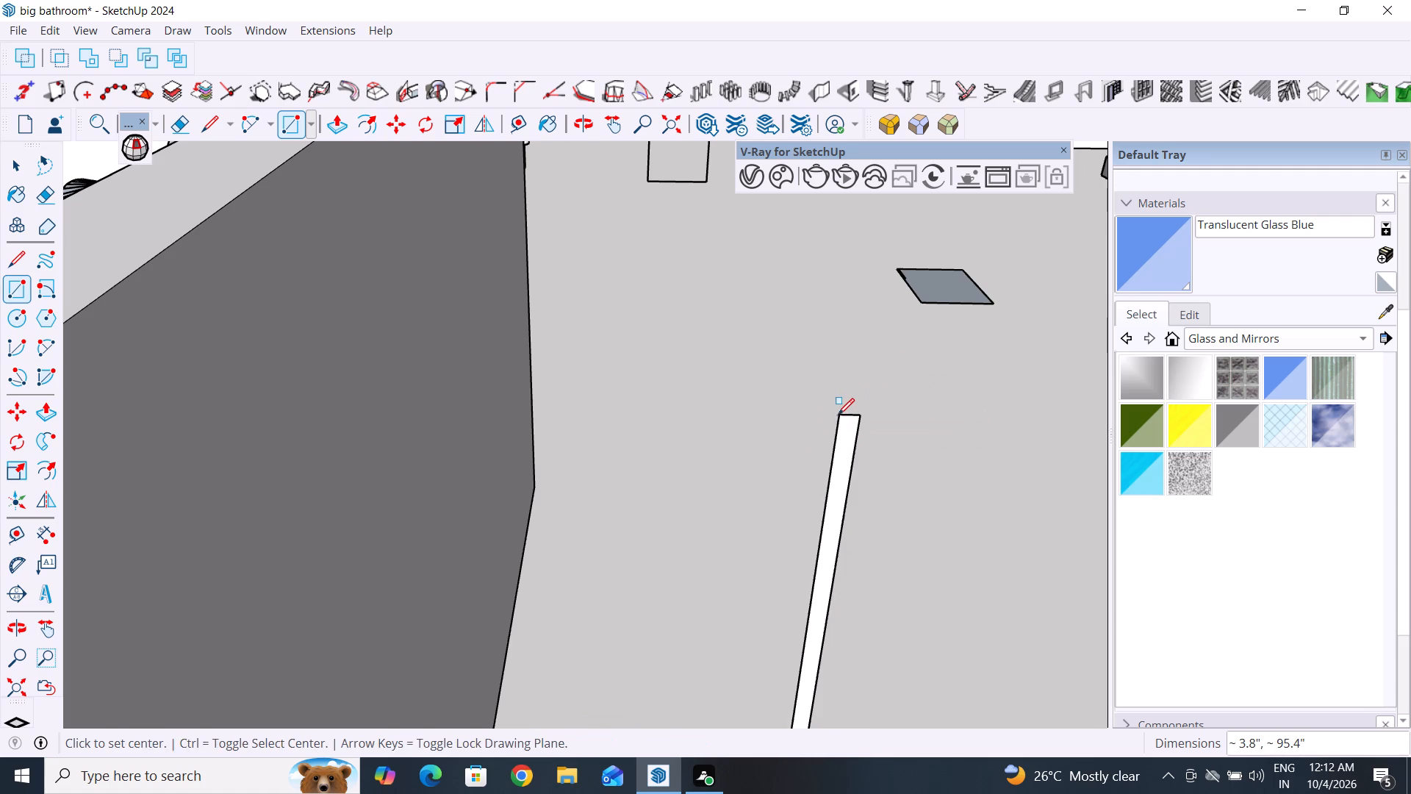
pyautogui.click(21, 168)
pyautogui.click(694, 443)
# Push/Pull the freestanding narrow rectangle about 1.7" to form a solid strip.
pyautogui.scroll(-5, 759, 422)
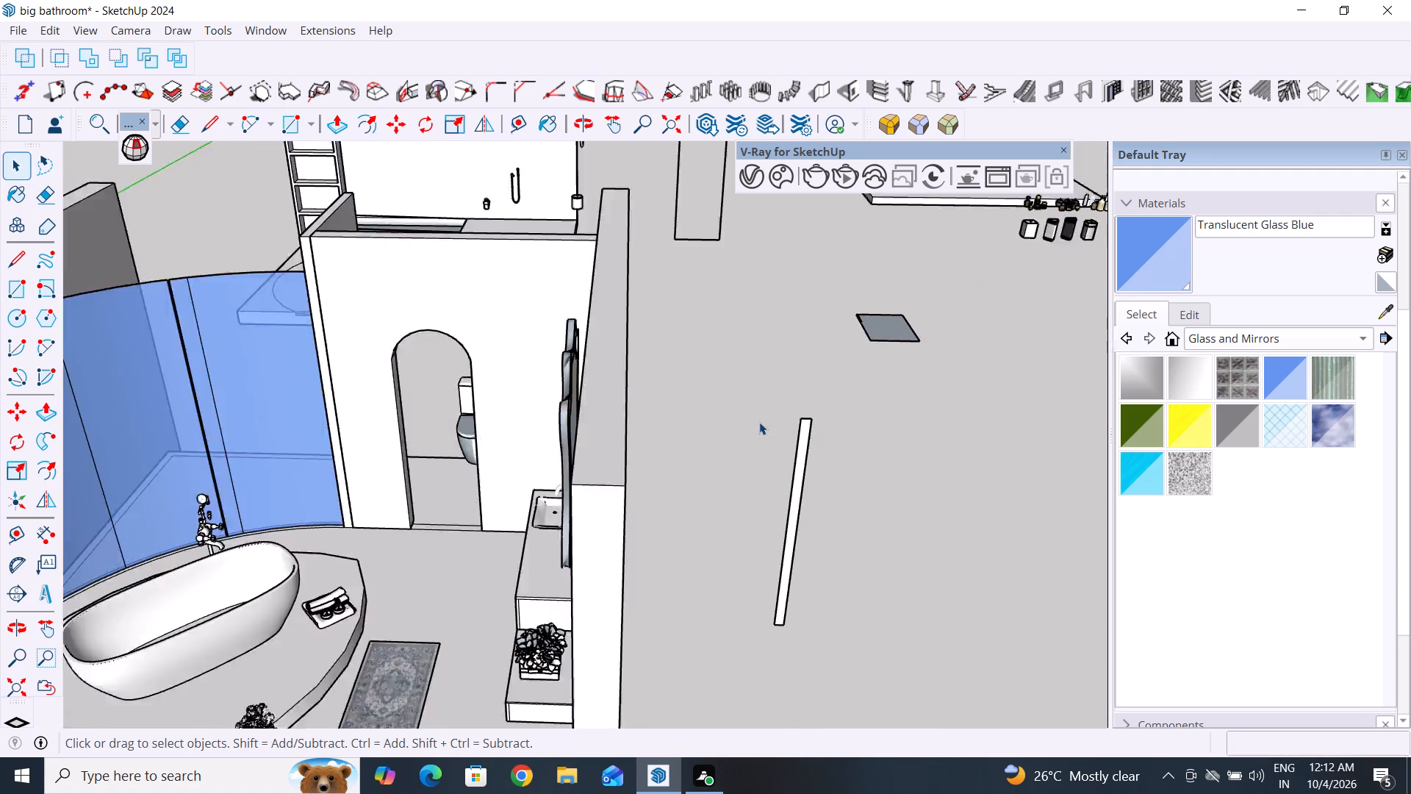
pyautogui.scroll(-4, 759, 422)
pyautogui.scroll(5, 777, 548)
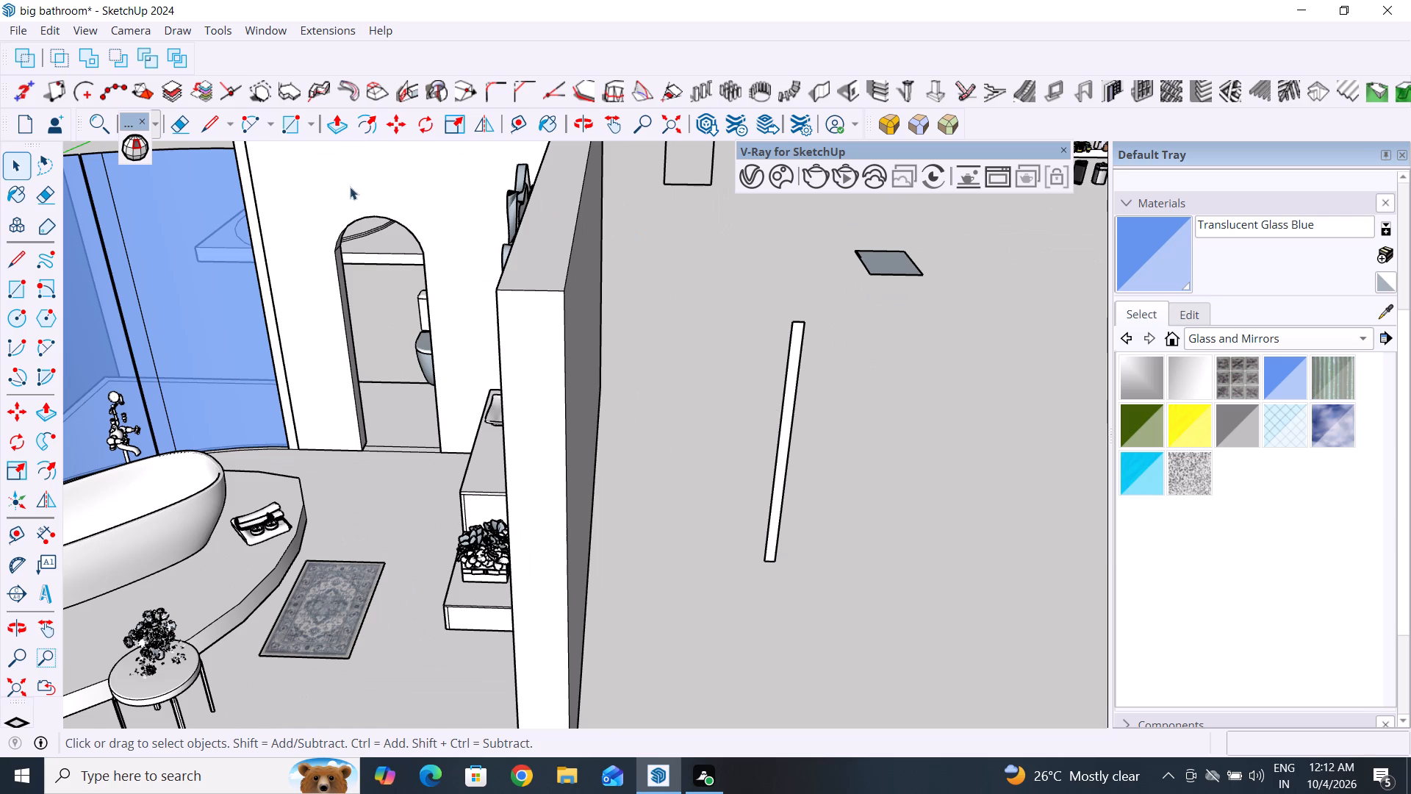
pyautogui.click(332, 123)
pyautogui.scroll(8, 801, 549)
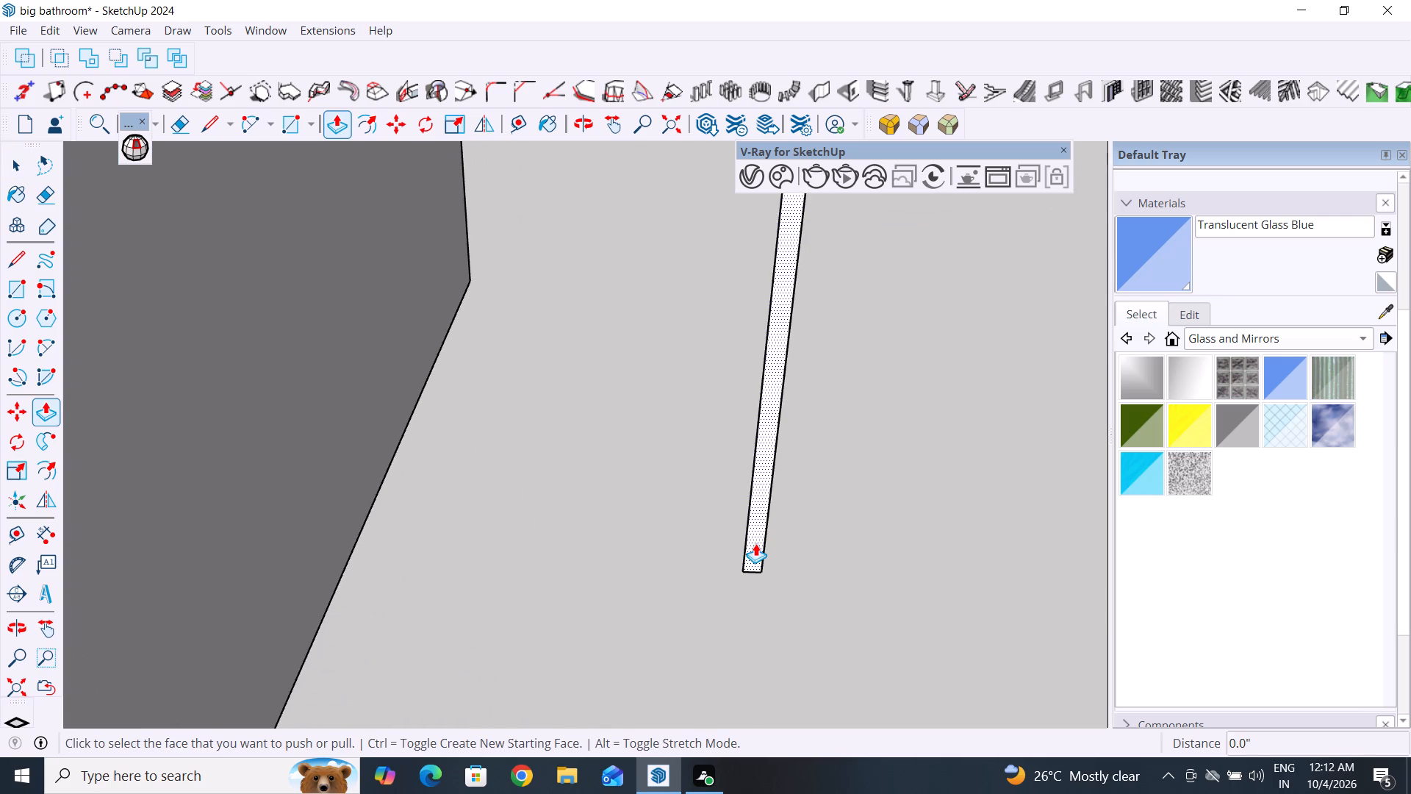
pyautogui.click(755, 543)
pyautogui.scroll(1, 755, 550)
pyautogui.moveTo(755, 550); pyautogui.dragTo(837, 558, button='middle')
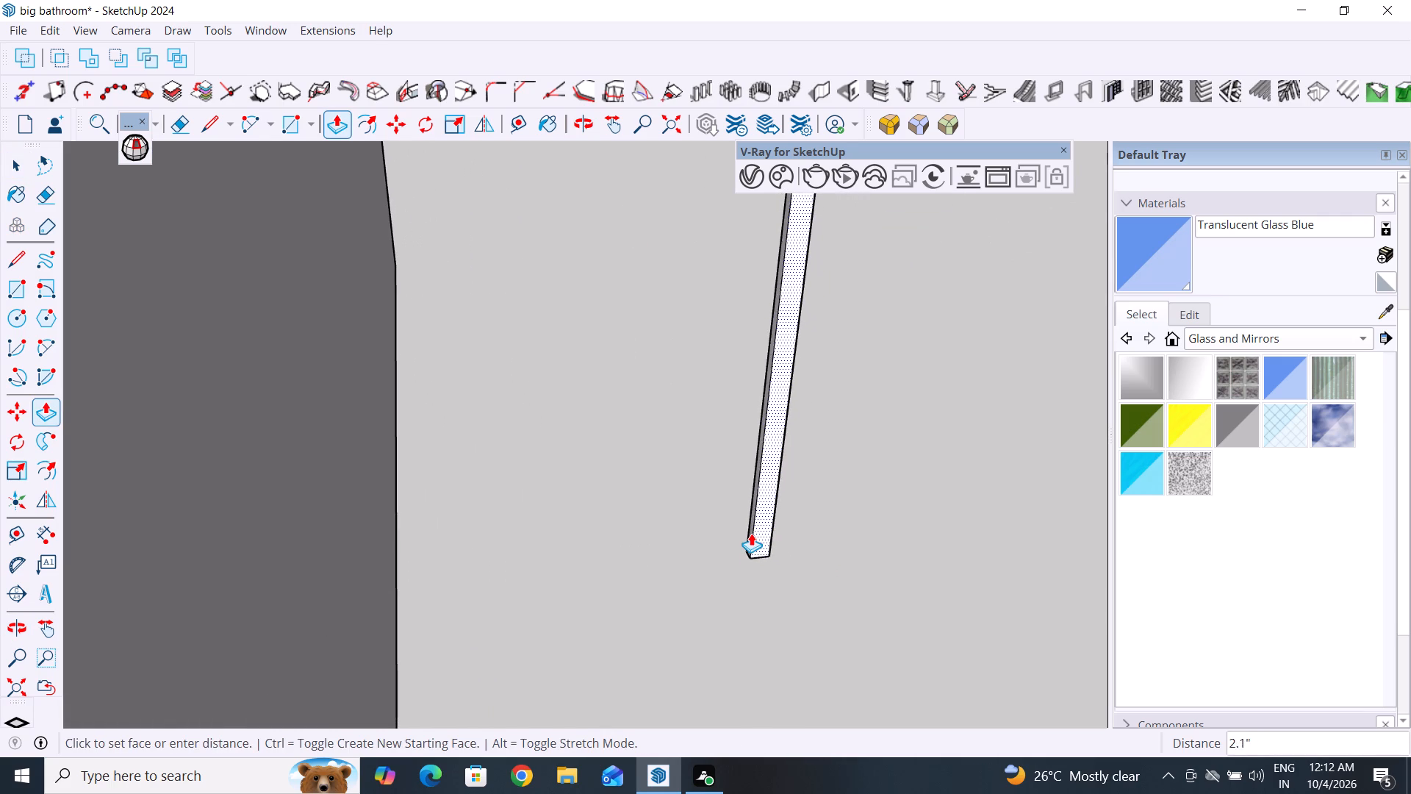
pyautogui.click(751, 532)
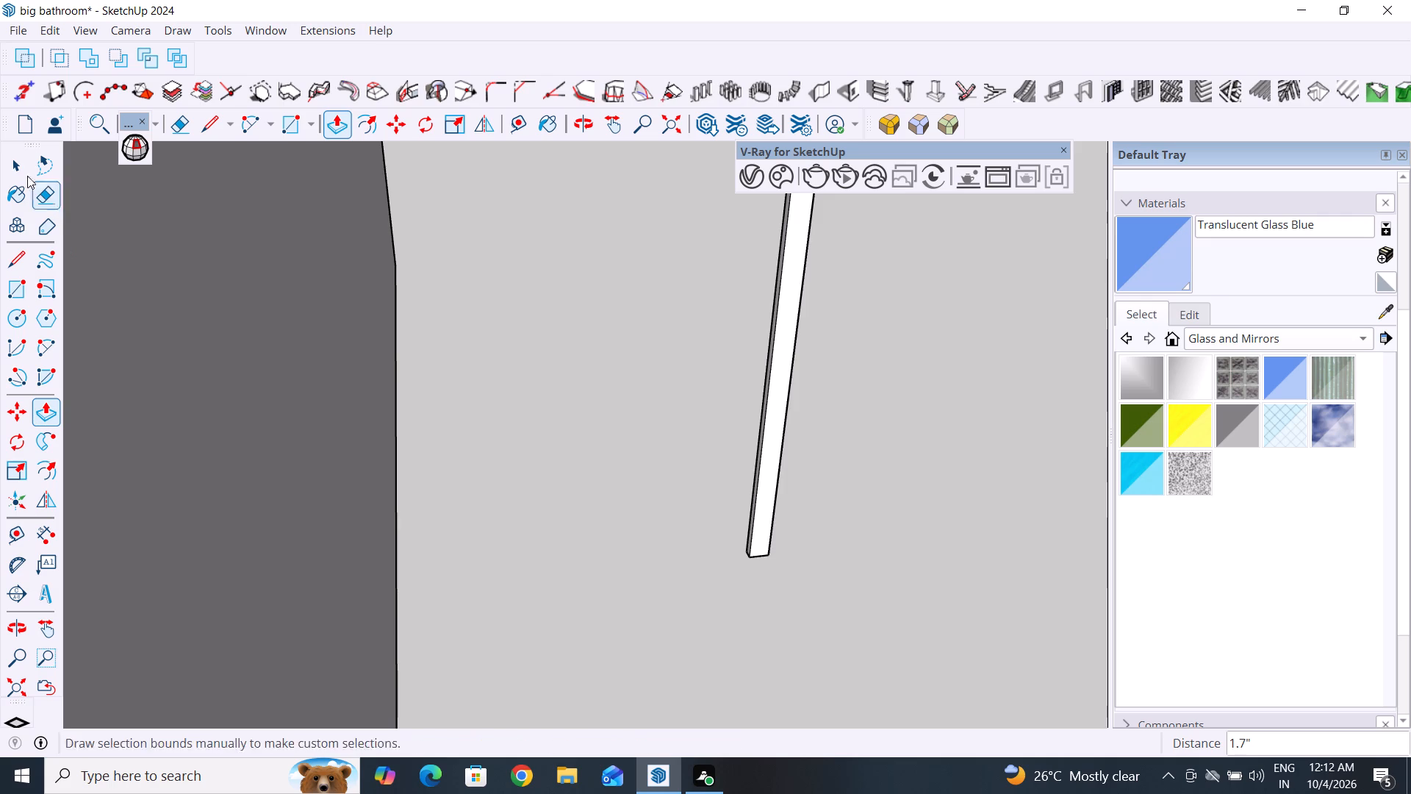
# Select the freestanding strip with all its connected geometry and make it a group.
pyautogui.click(18, 162)
pyautogui.tripleClick(759, 523)
pyautogui.click(759, 523)
pyautogui.rightClick(759, 523)
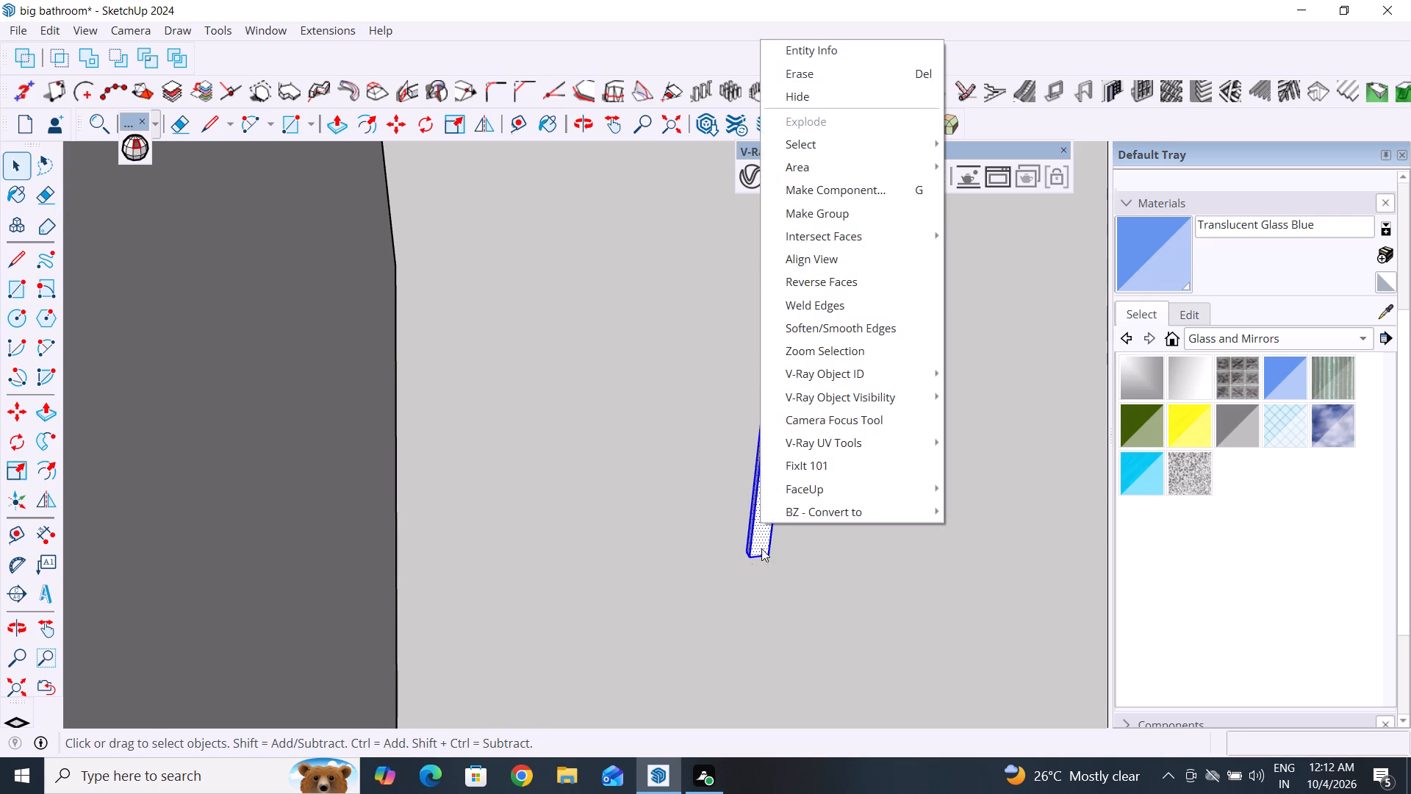
pyautogui.click(808, 212)
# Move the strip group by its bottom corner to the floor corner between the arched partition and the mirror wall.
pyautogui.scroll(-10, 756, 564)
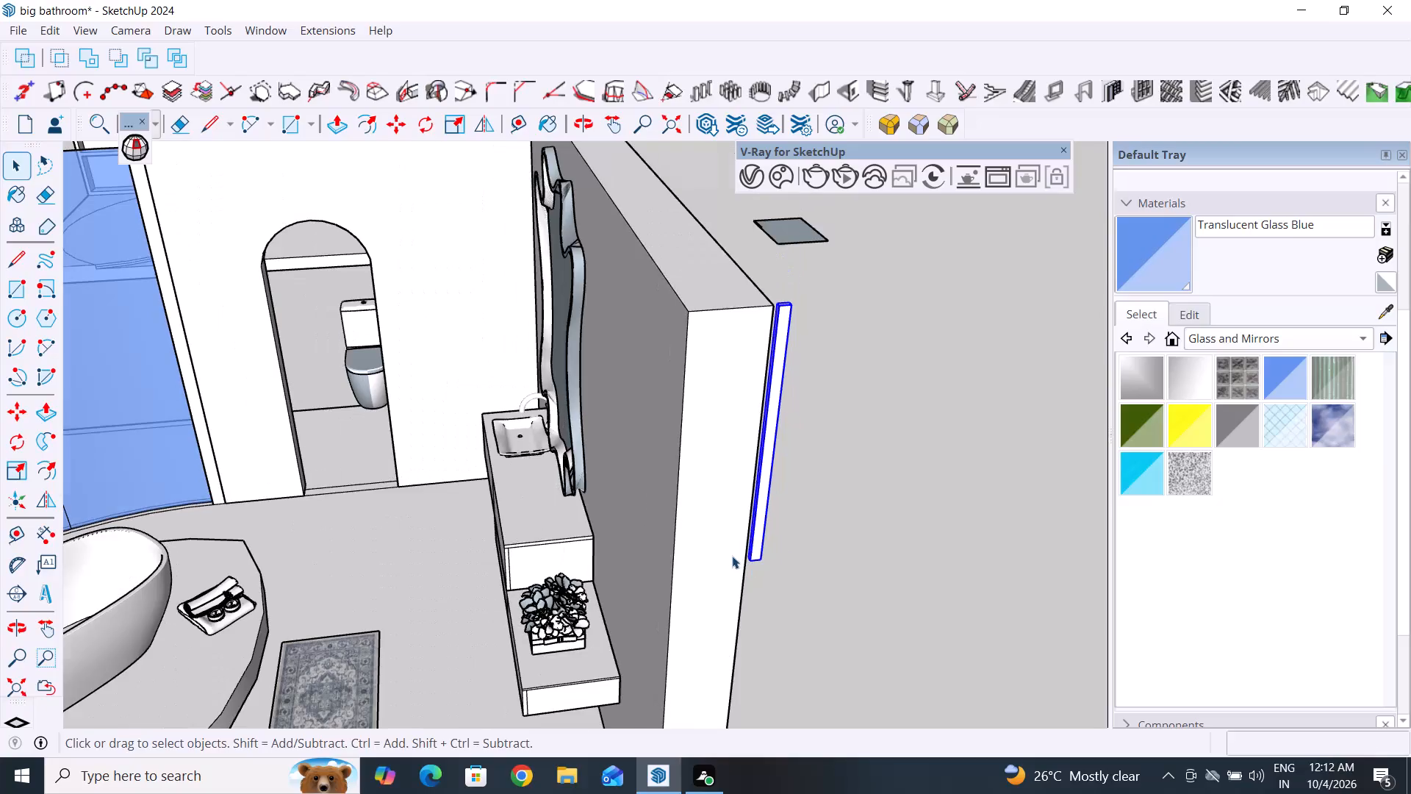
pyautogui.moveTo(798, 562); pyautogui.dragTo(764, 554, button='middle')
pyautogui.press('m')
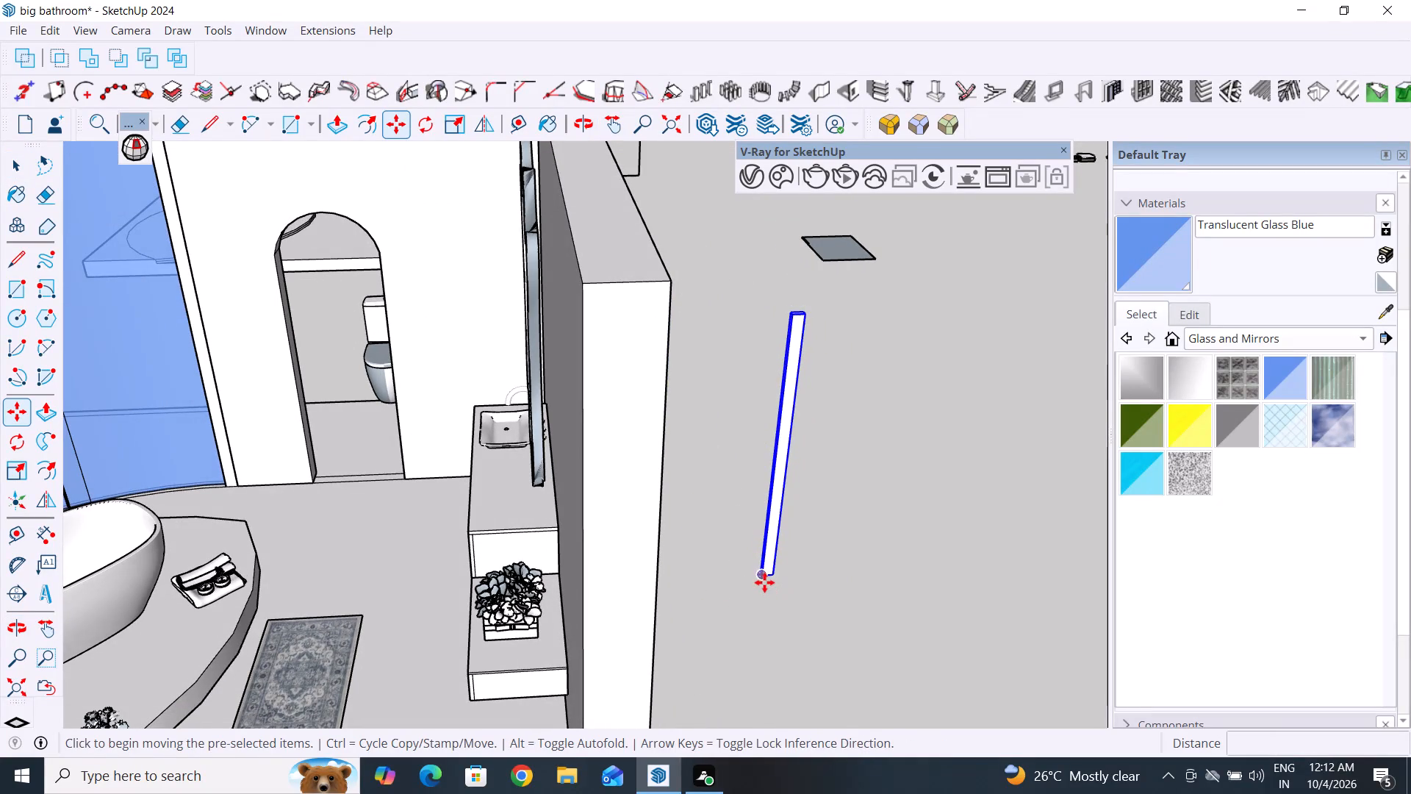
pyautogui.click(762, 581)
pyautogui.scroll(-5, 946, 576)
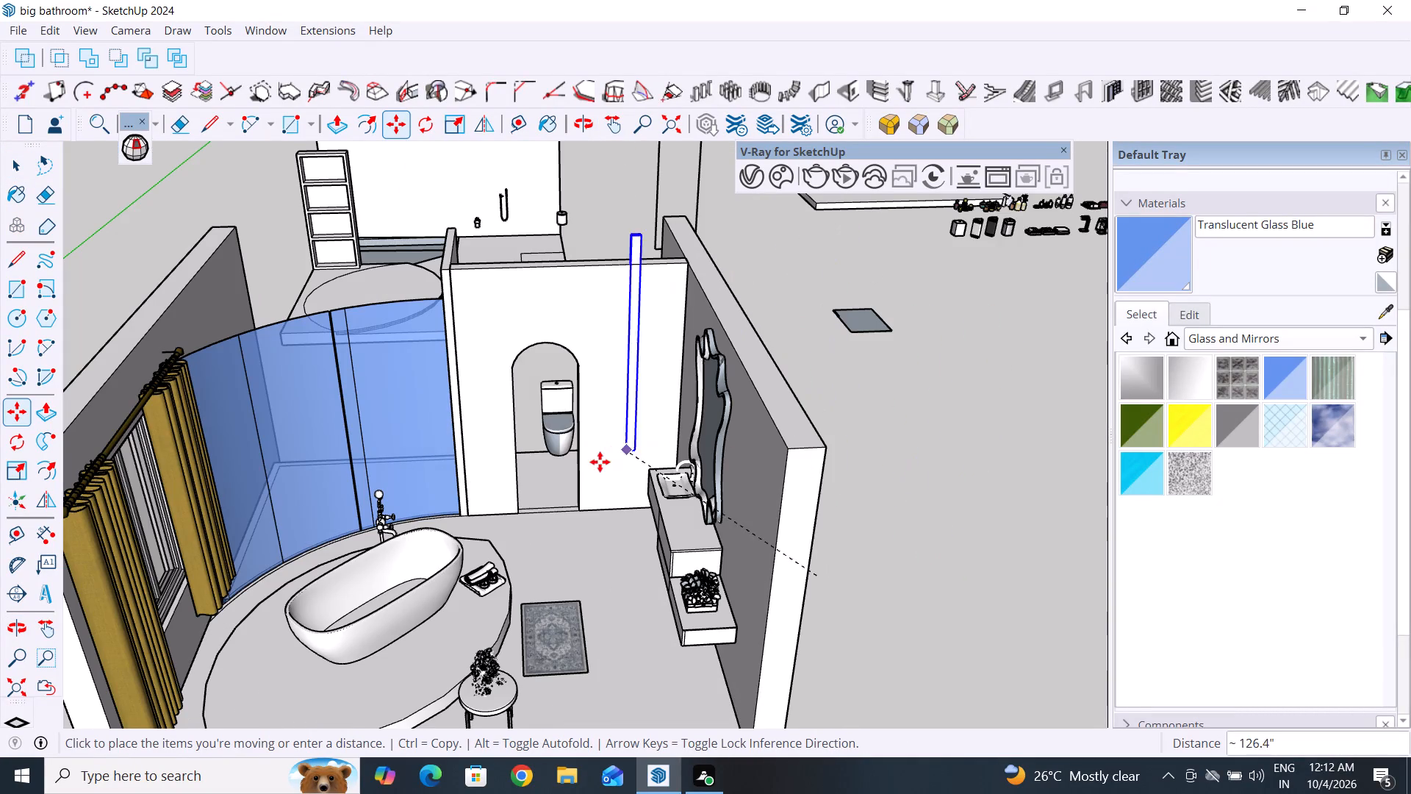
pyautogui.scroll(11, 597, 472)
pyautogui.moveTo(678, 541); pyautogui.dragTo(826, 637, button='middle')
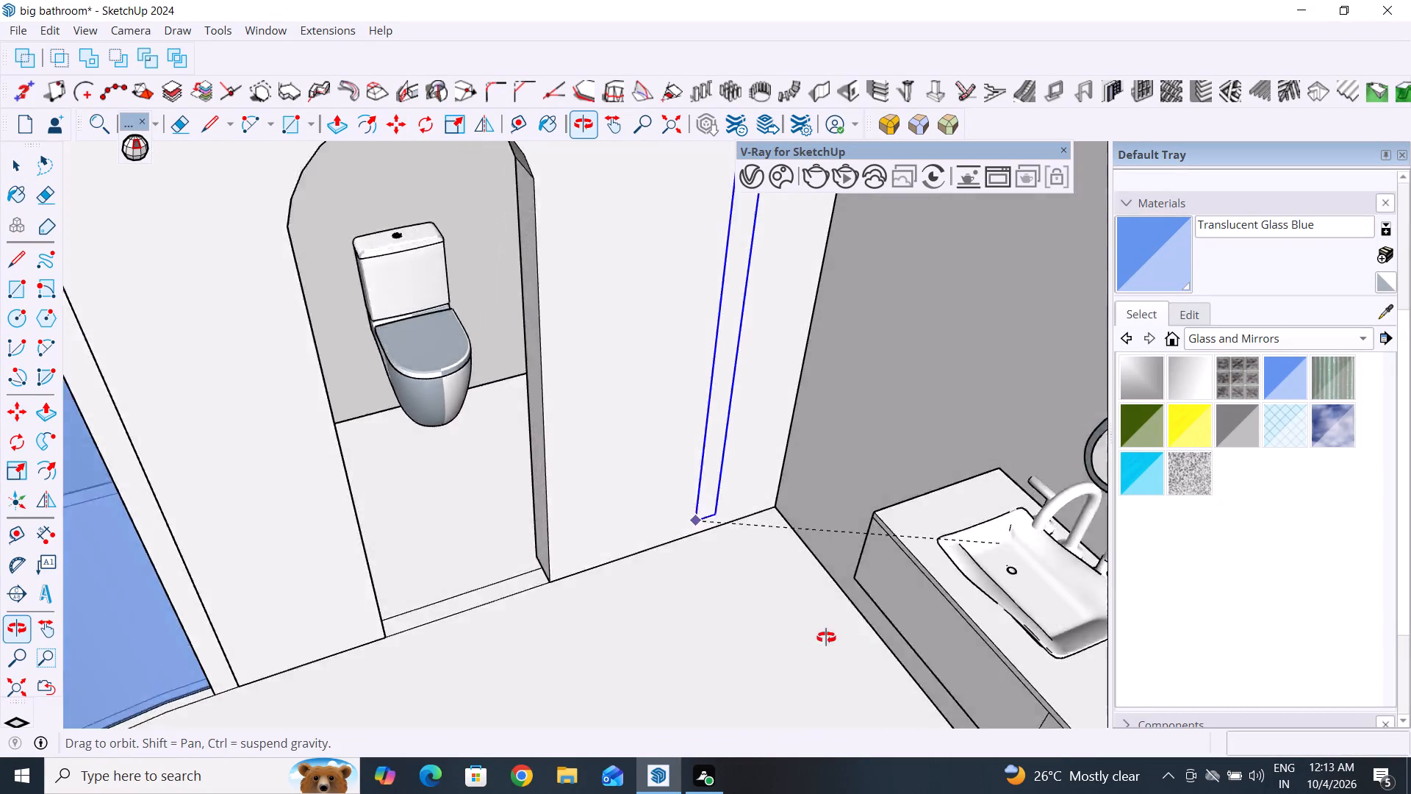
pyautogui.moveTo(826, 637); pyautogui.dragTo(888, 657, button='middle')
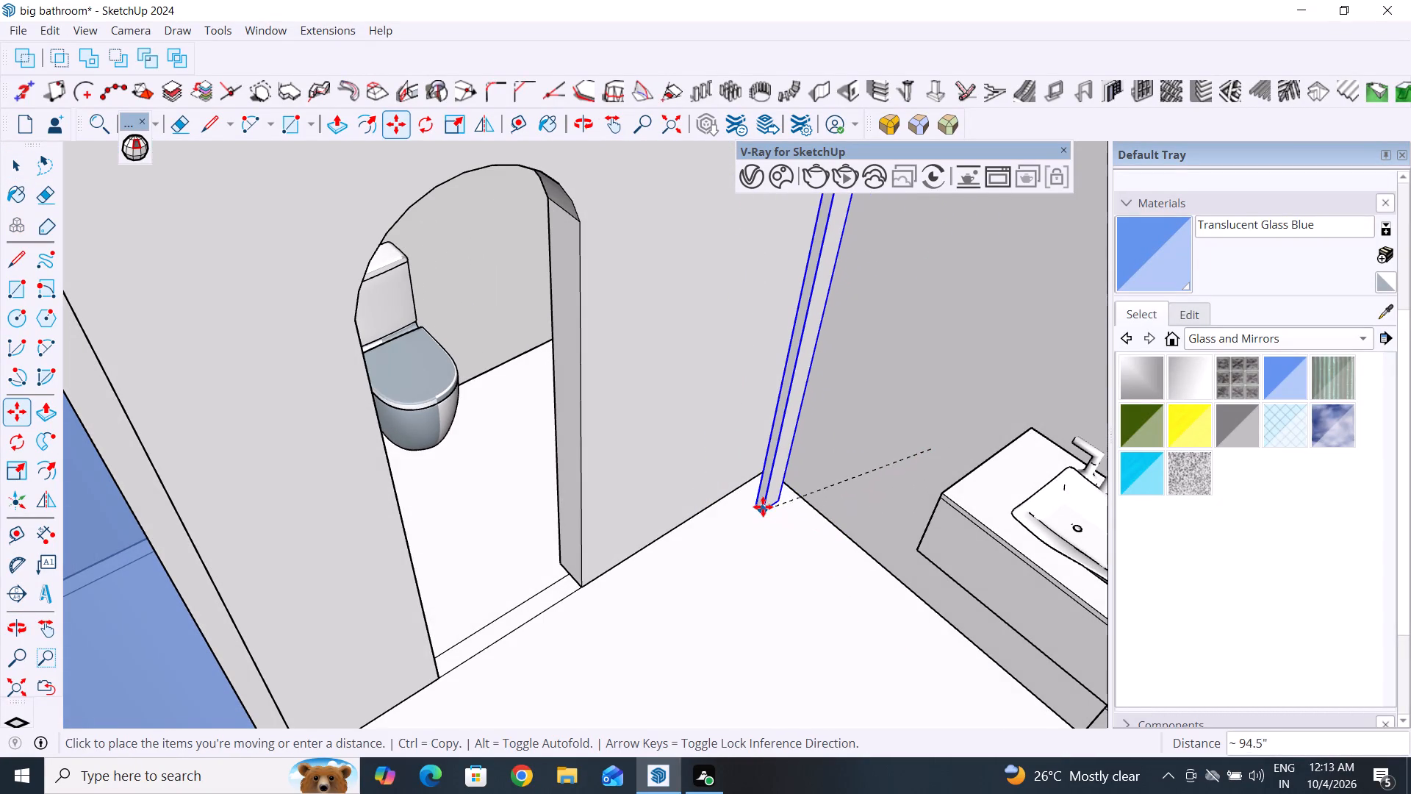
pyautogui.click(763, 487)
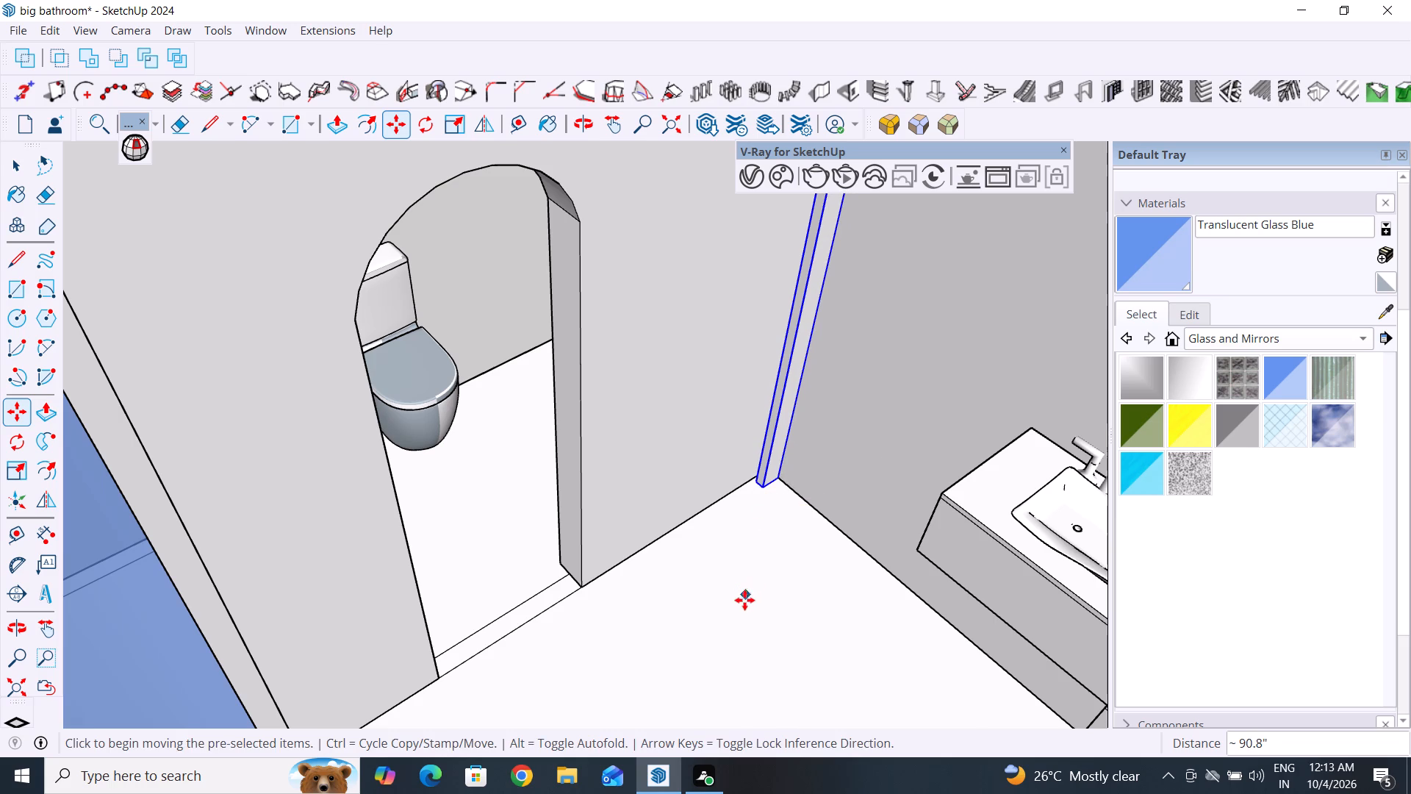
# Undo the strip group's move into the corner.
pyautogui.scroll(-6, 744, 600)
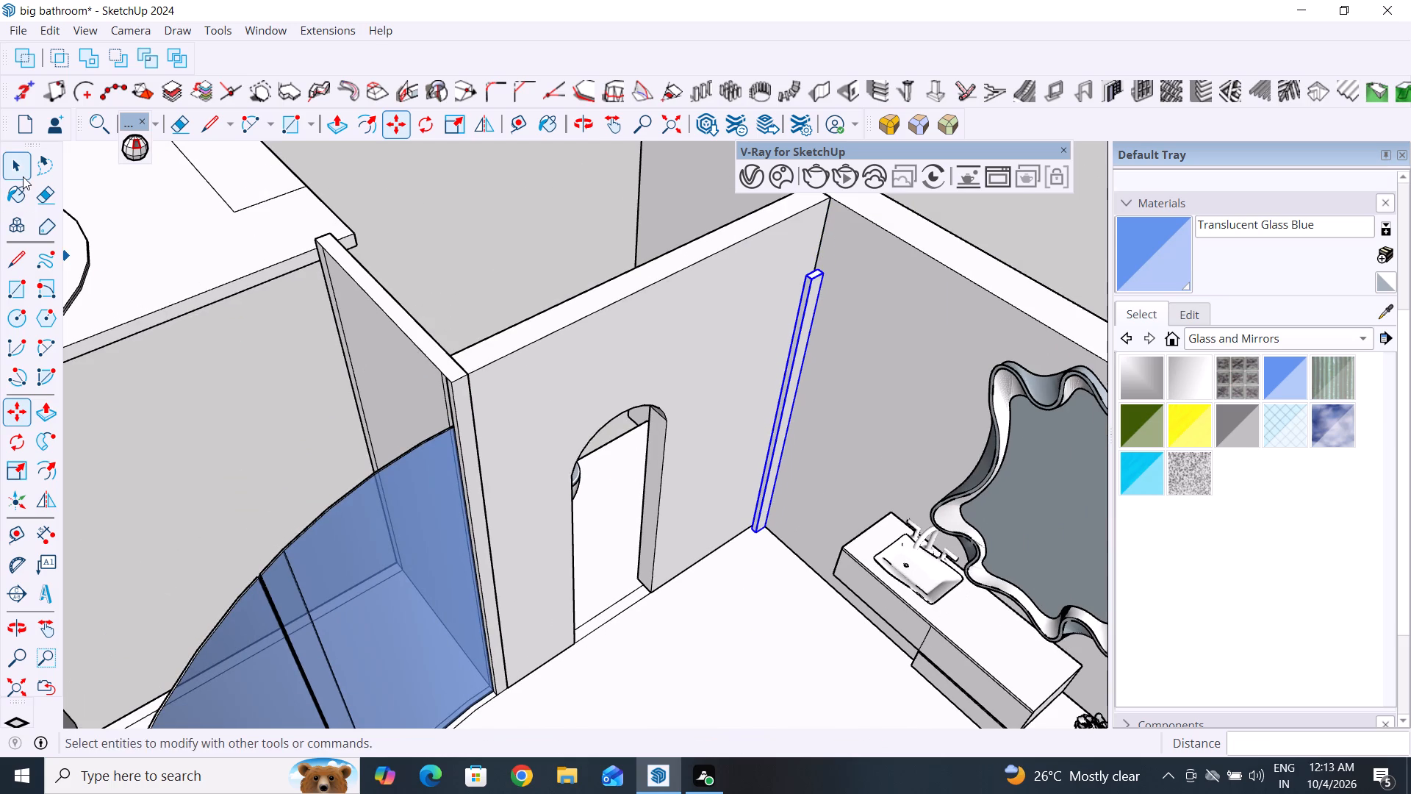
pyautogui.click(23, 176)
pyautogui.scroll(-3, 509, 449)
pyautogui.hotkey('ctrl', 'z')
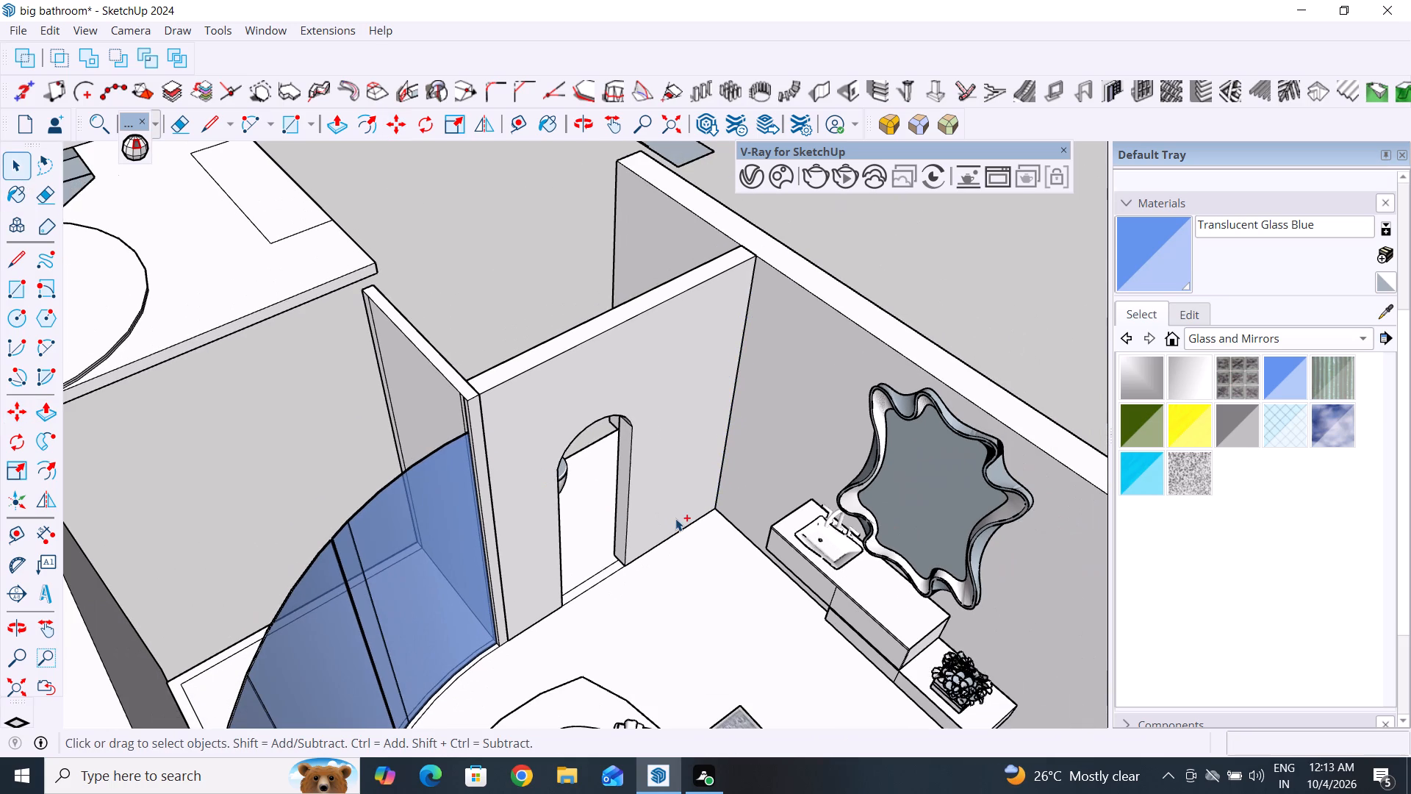
# Reselect the freestanding strip group outside the mirror wall.
pyautogui.scroll(-9, 641, 552)
pyautogui.scroll(2, 711, 465)
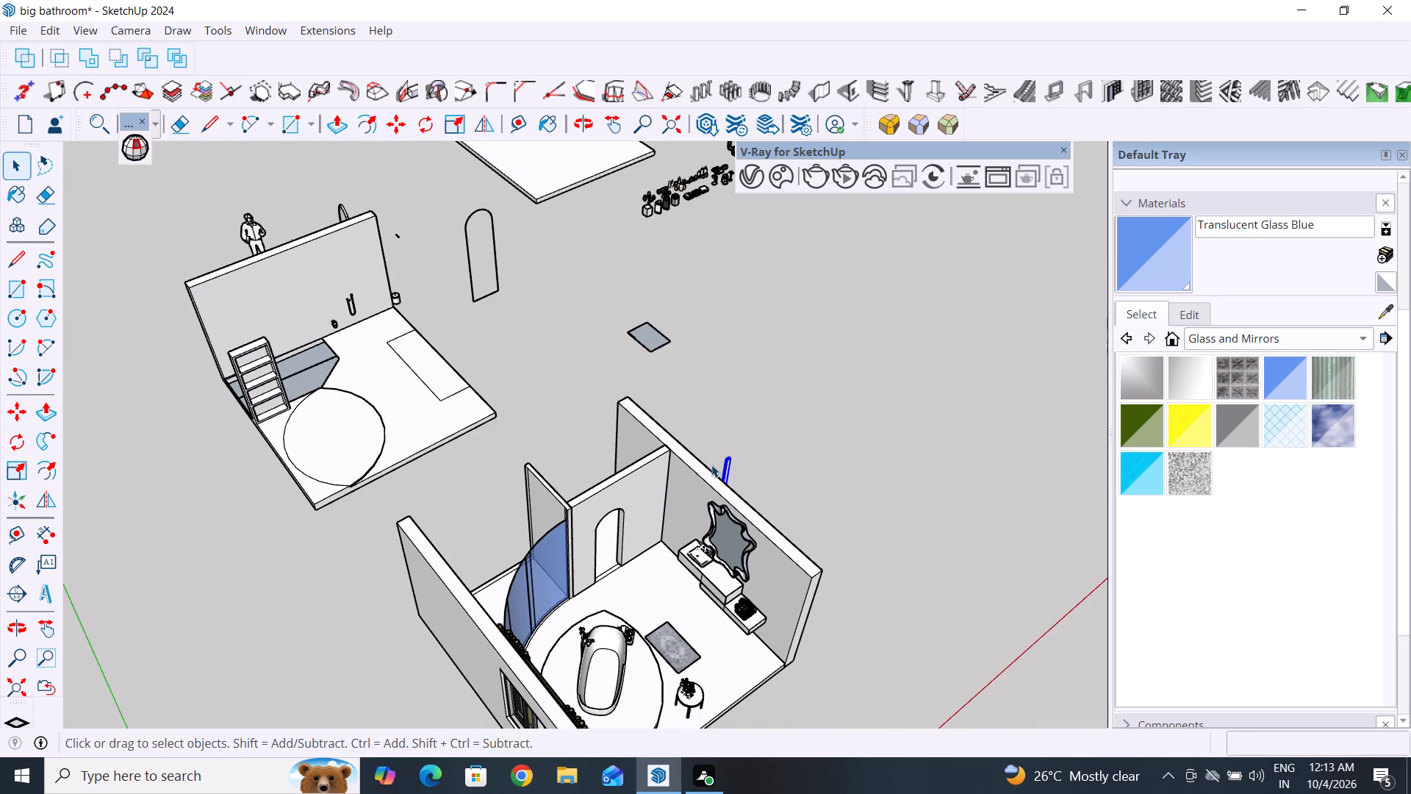
pyautogui.scroll(9, 711, 465)
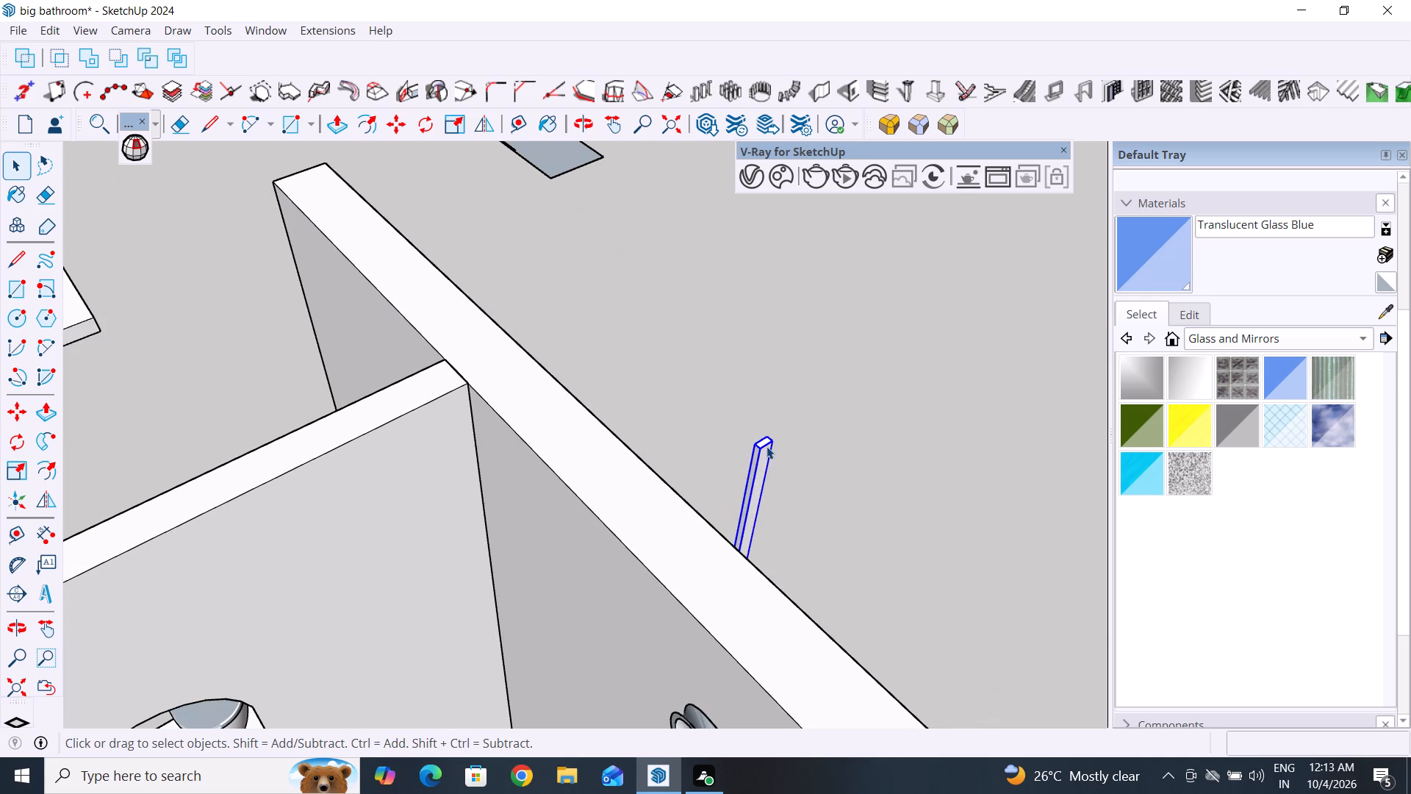
pyautogui.rightClick(765, 446)
pyautogui.click(872, 543)
pyautogui.click(763, 469)
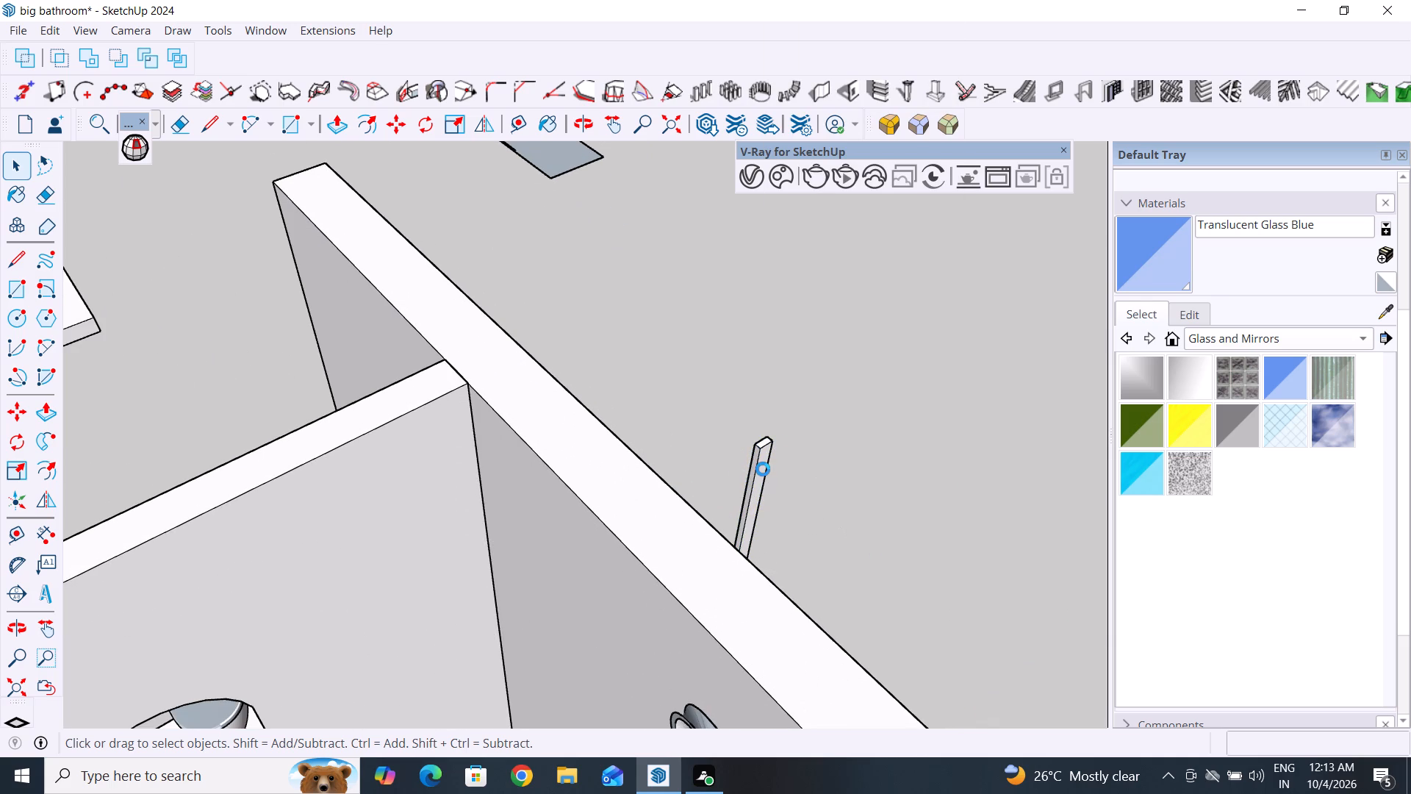
pyautogui.scroll(-5, 754, 535)
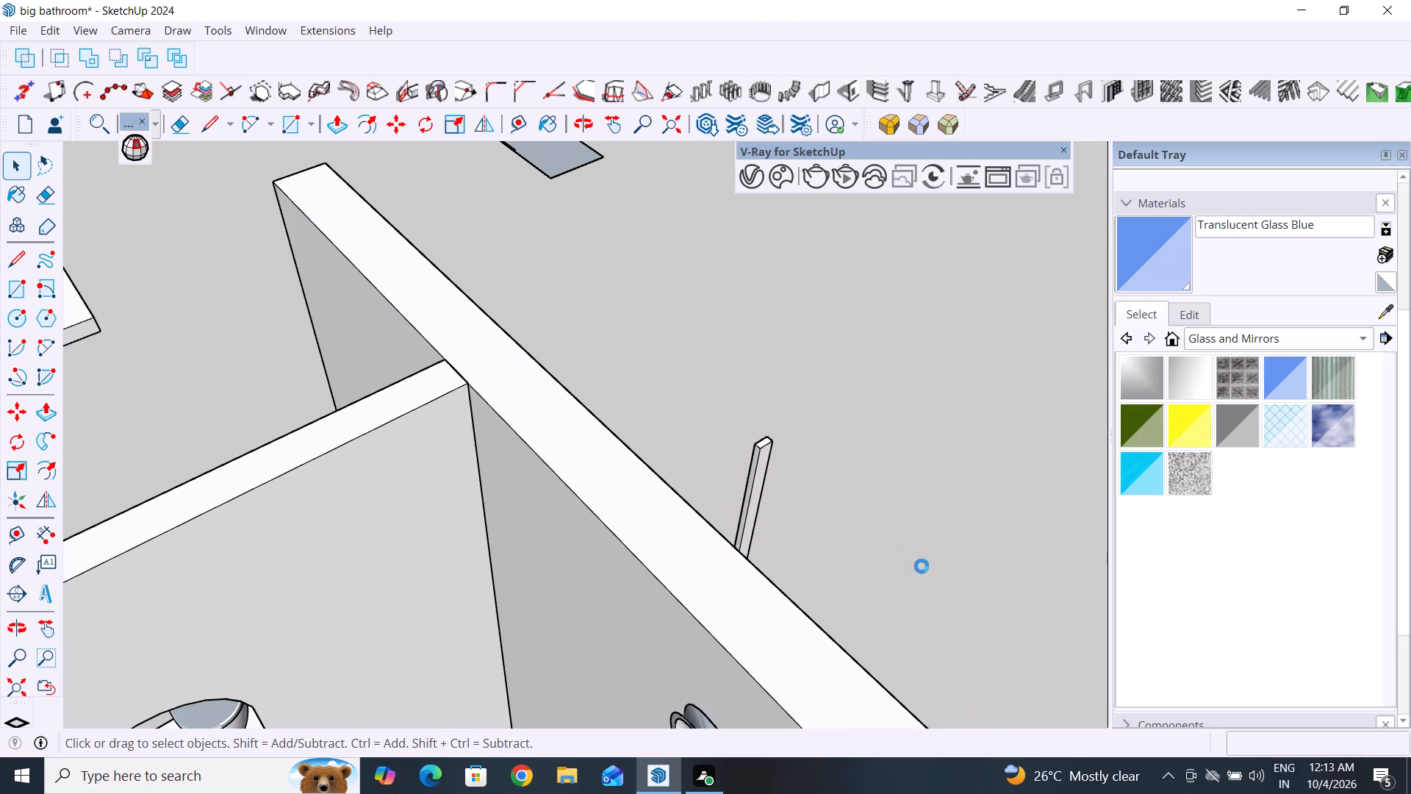
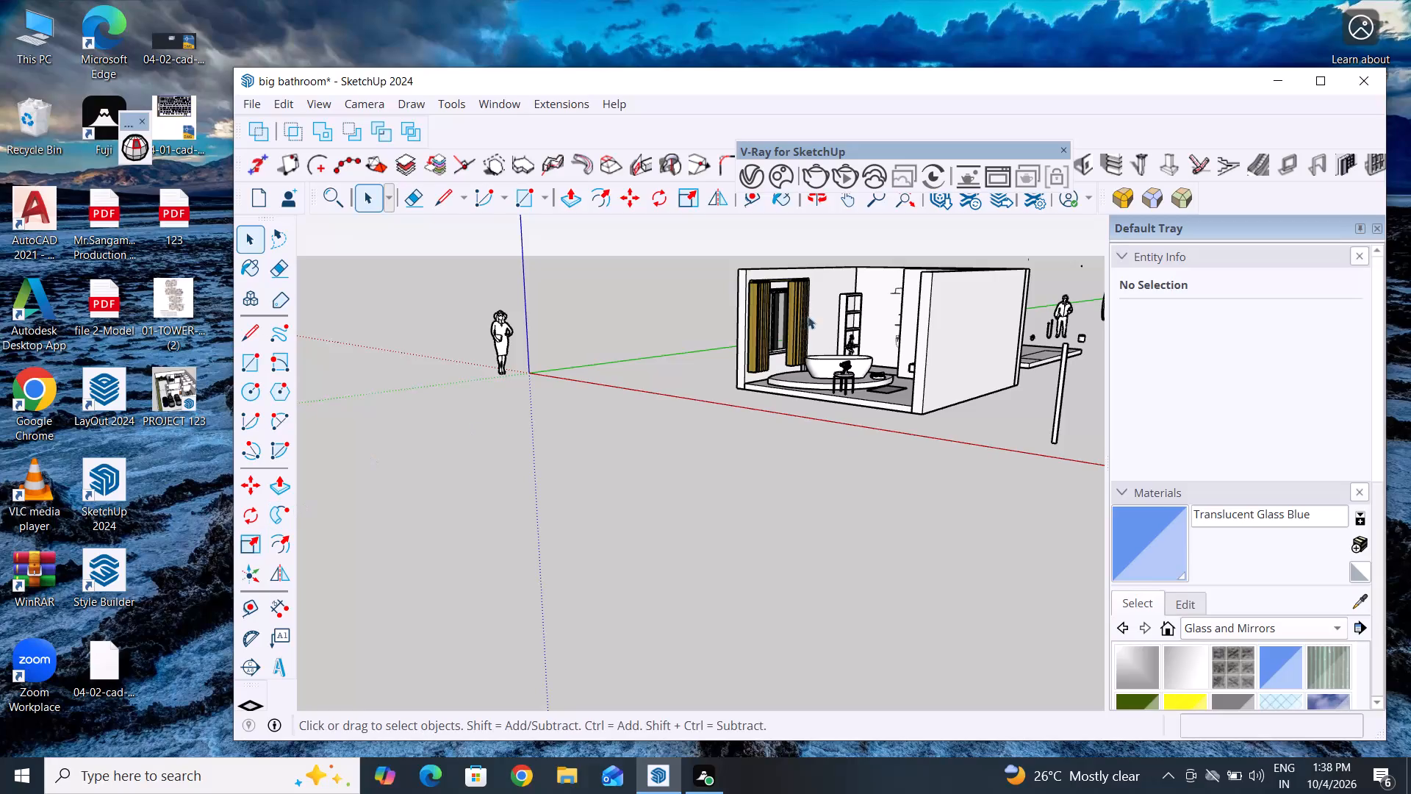
# Inspect the bathroom interior around the shelf unit, shower and arched partition.
pyautogui.scroll(4, 896, 240)
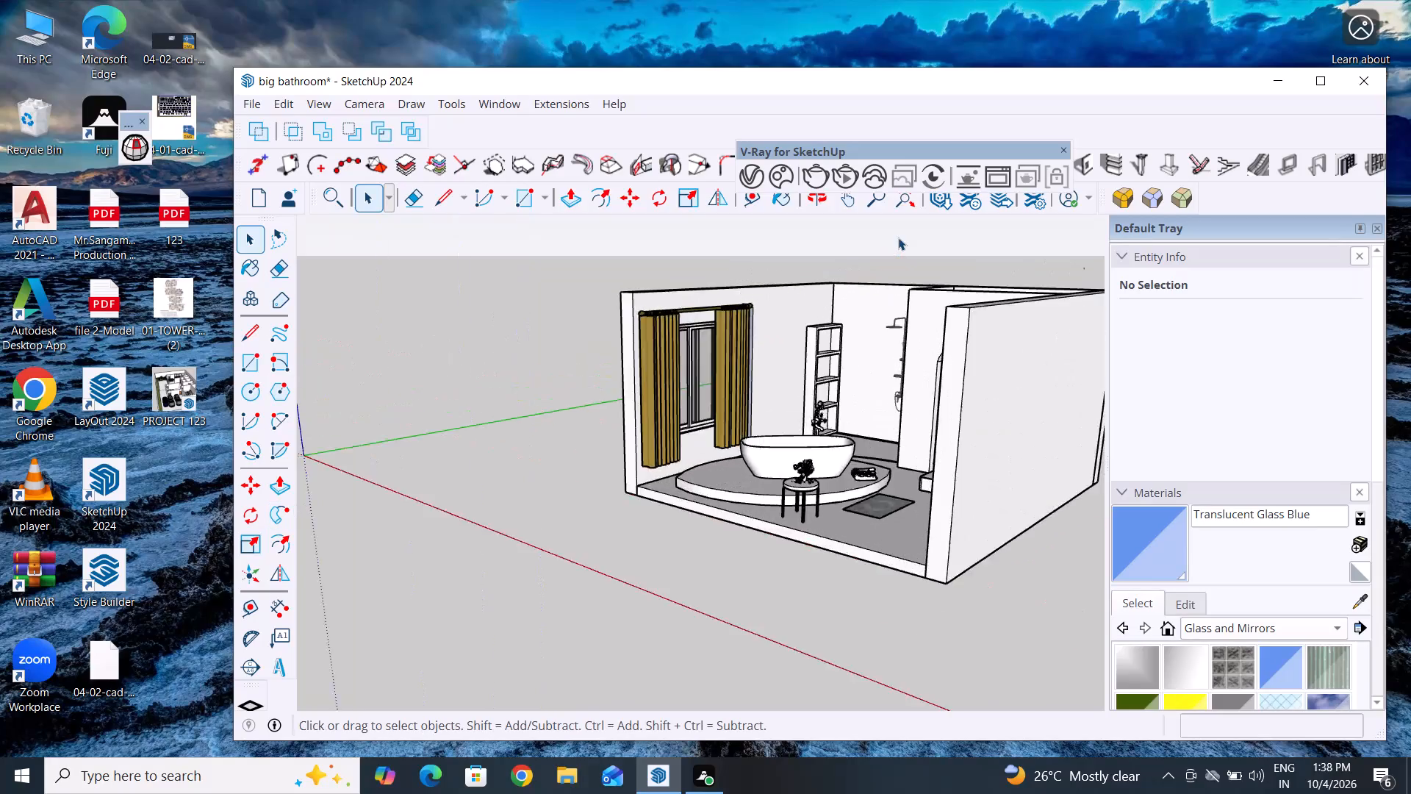
pyautogui.scroll(2, 898, 237)
pyautogui.scroll(-4, 746, 437)
pyautogui.moveTo(789, 503); pyautogui.dragTo(897, 553, button='middle')
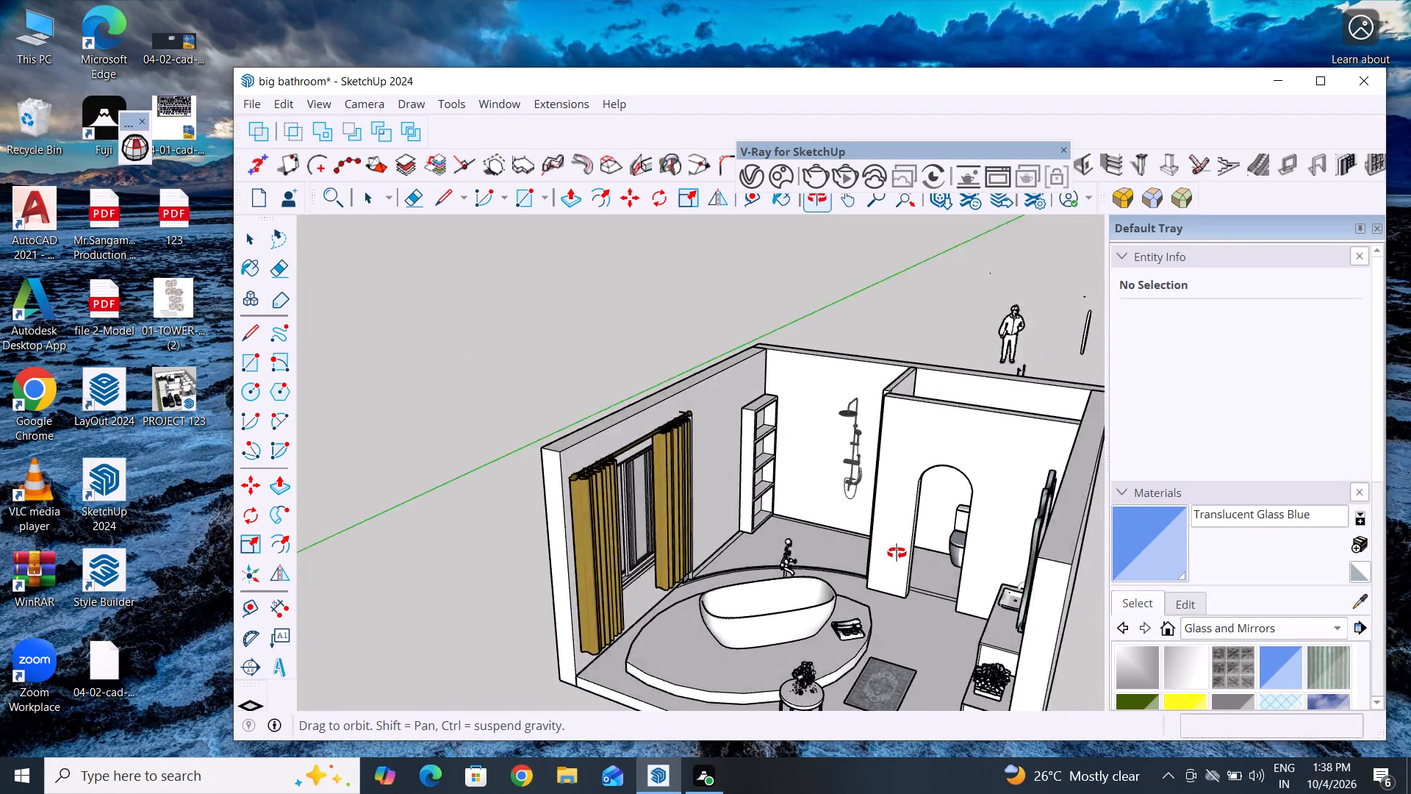
pyautogui.moveTo(897, 553); pyautogui.dragTo(952, 598, button='middle')
pyautogui.scroll(6, 852, 438)
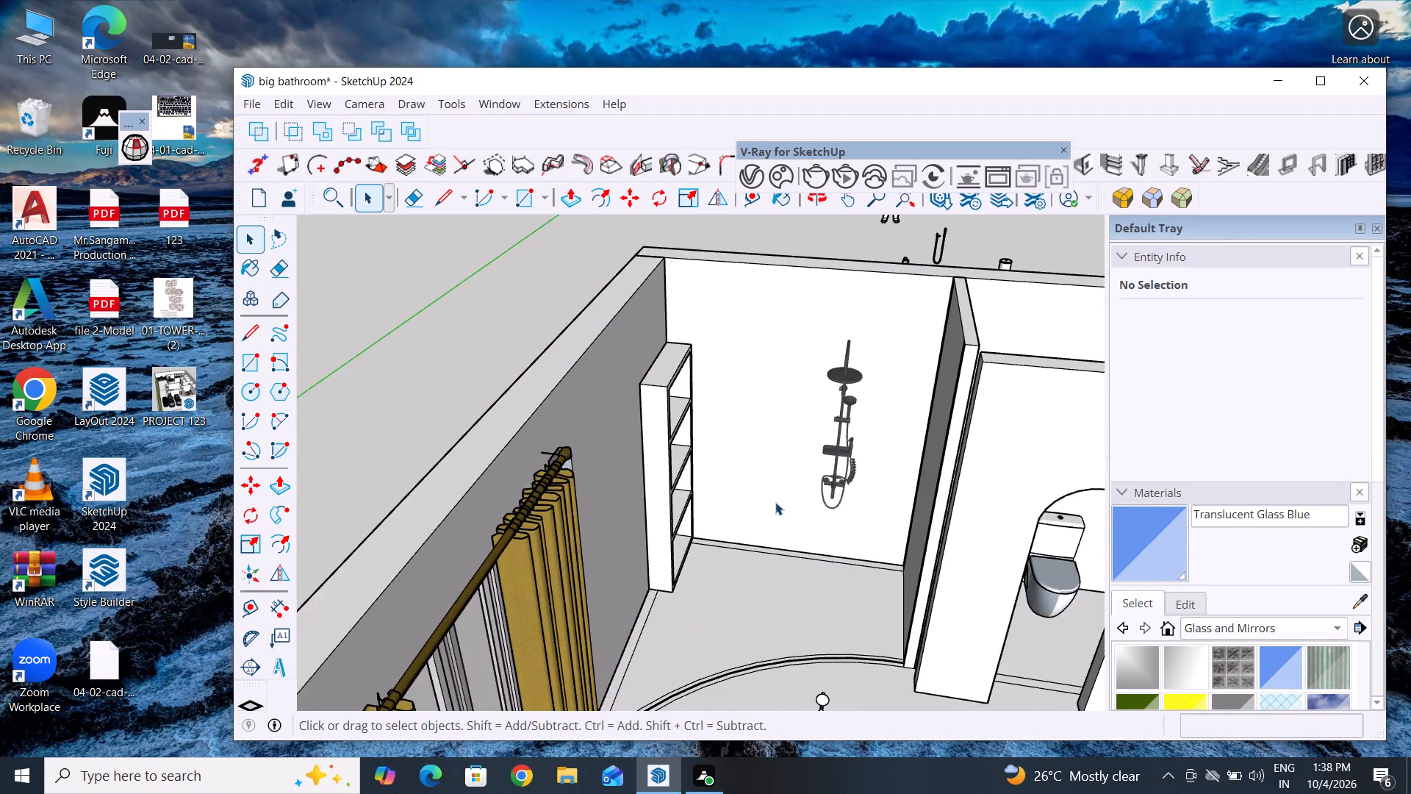
pyautogui.scroll(3, 775, 502)
pyautogui.scroll(-7, 566, 441)
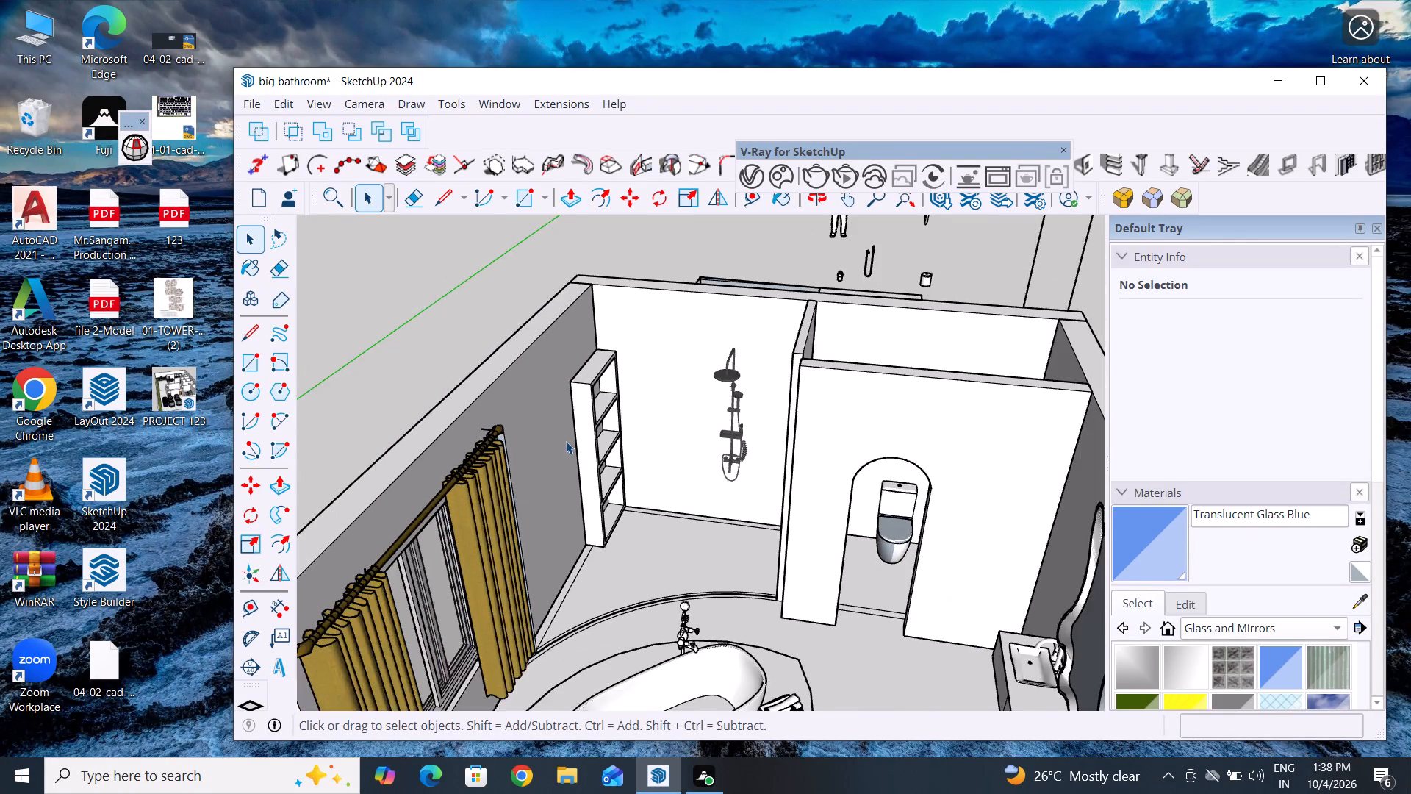
pyautogui.scroll(-5, 566, 441)
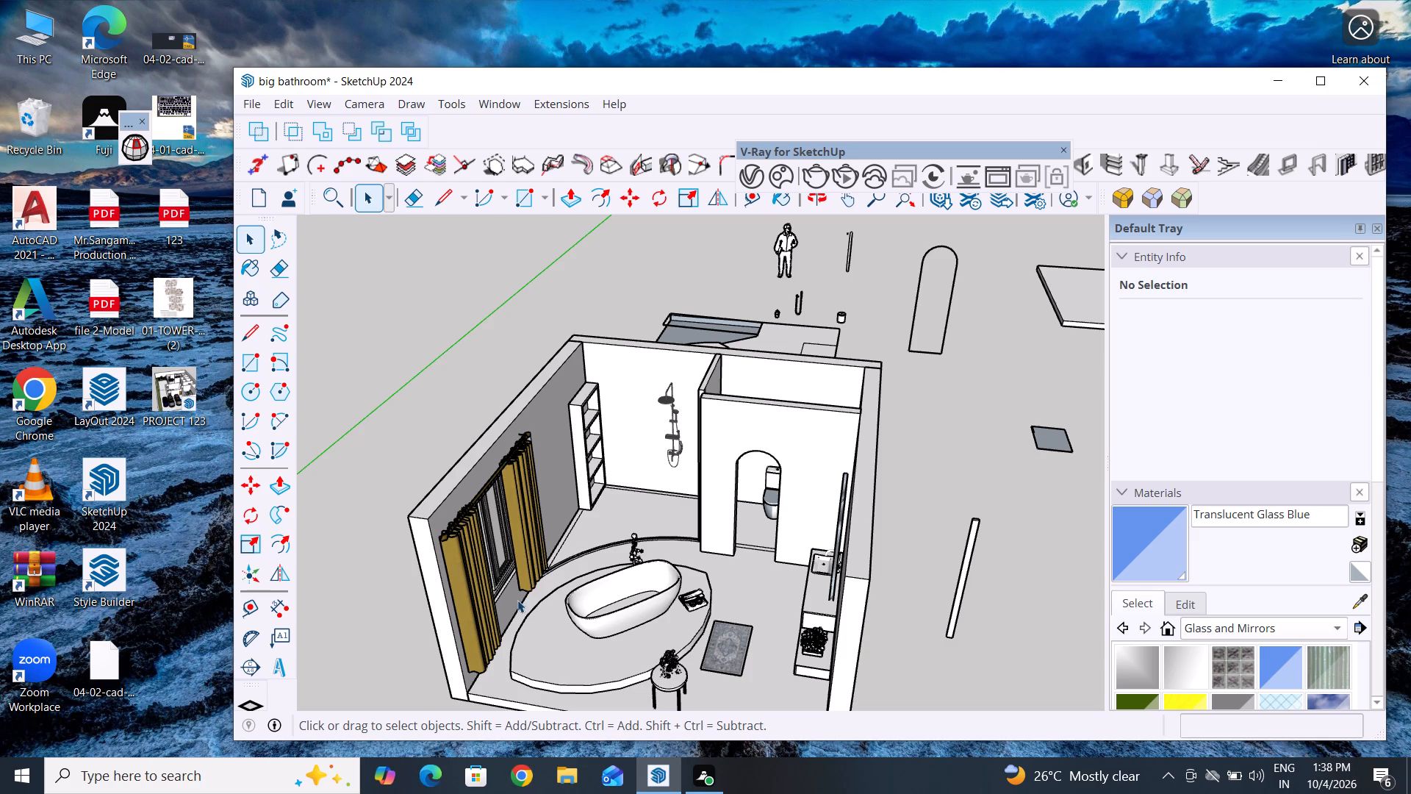
# Explode the bathroom accessories component beside the spare slab into its separate parts.
pyautogui.scroll(-4, 495, 451)
pyautogui.scroll(-4, 581, 435)
pyautogui.scroll(5, 1047, 429)
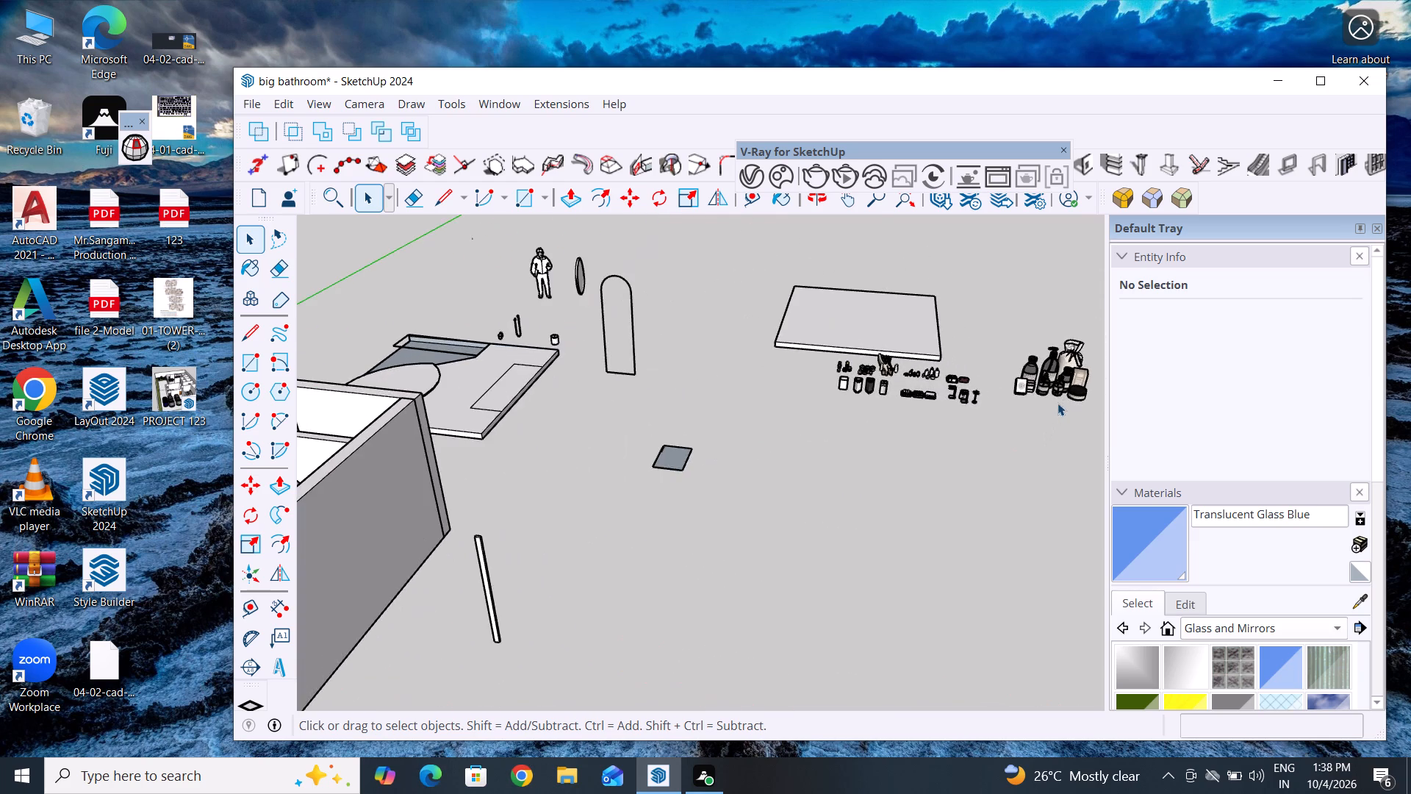
pyautogui.scroll(18, 846, 382)
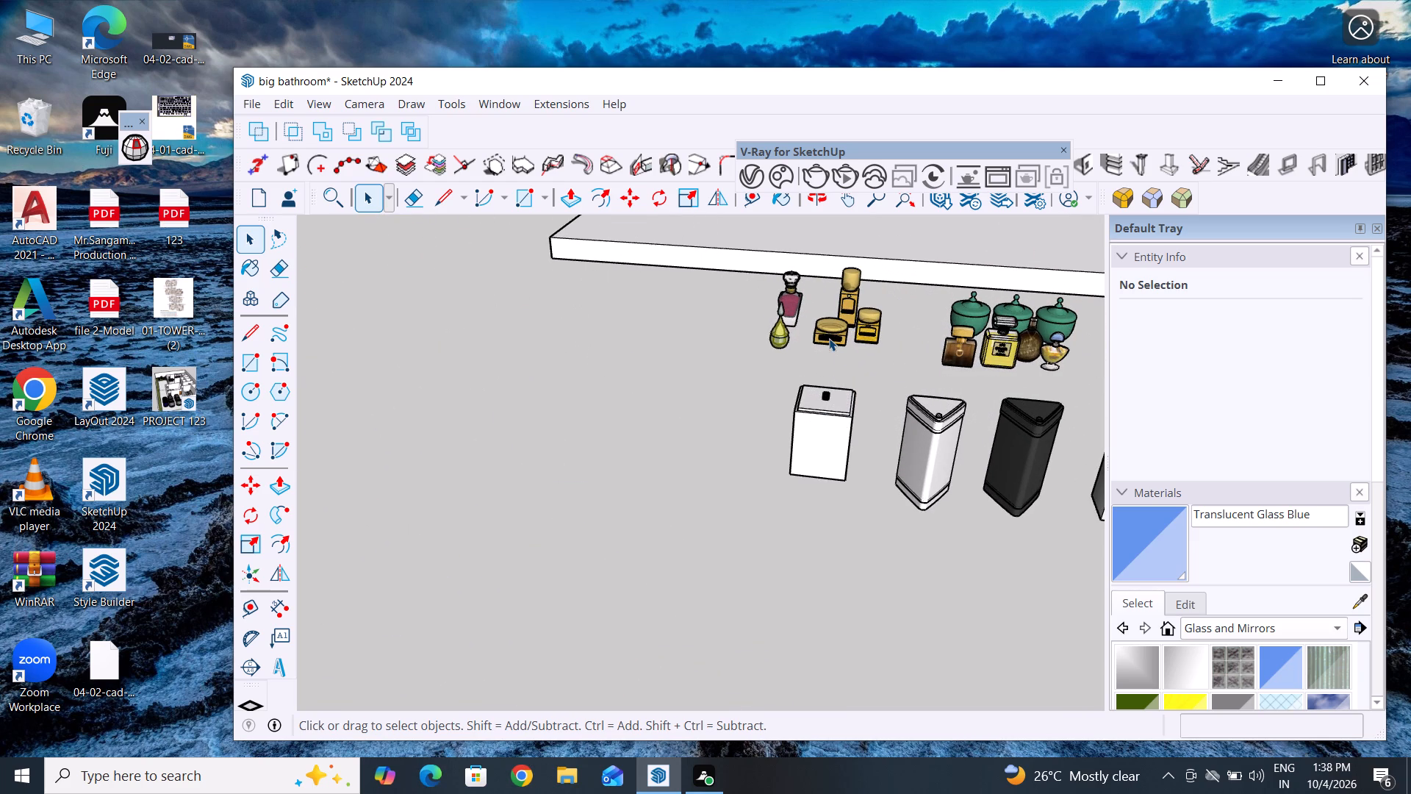
pyautogui.click(829, 338)
pyautogui.scroll(-5, 698, 423)
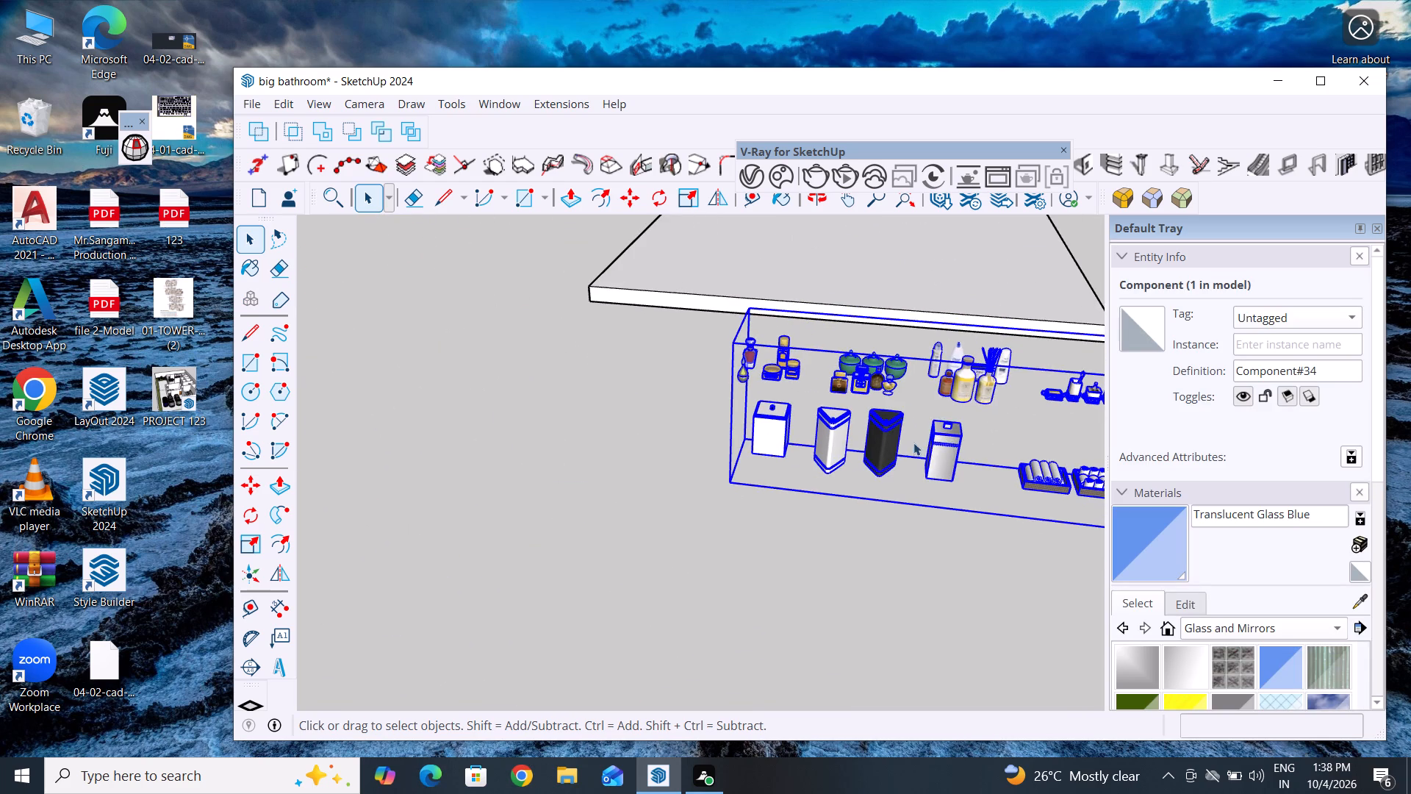
pyautogui.scroll(-5, 776, 462)
pyautogui.rightClick(883, 449)
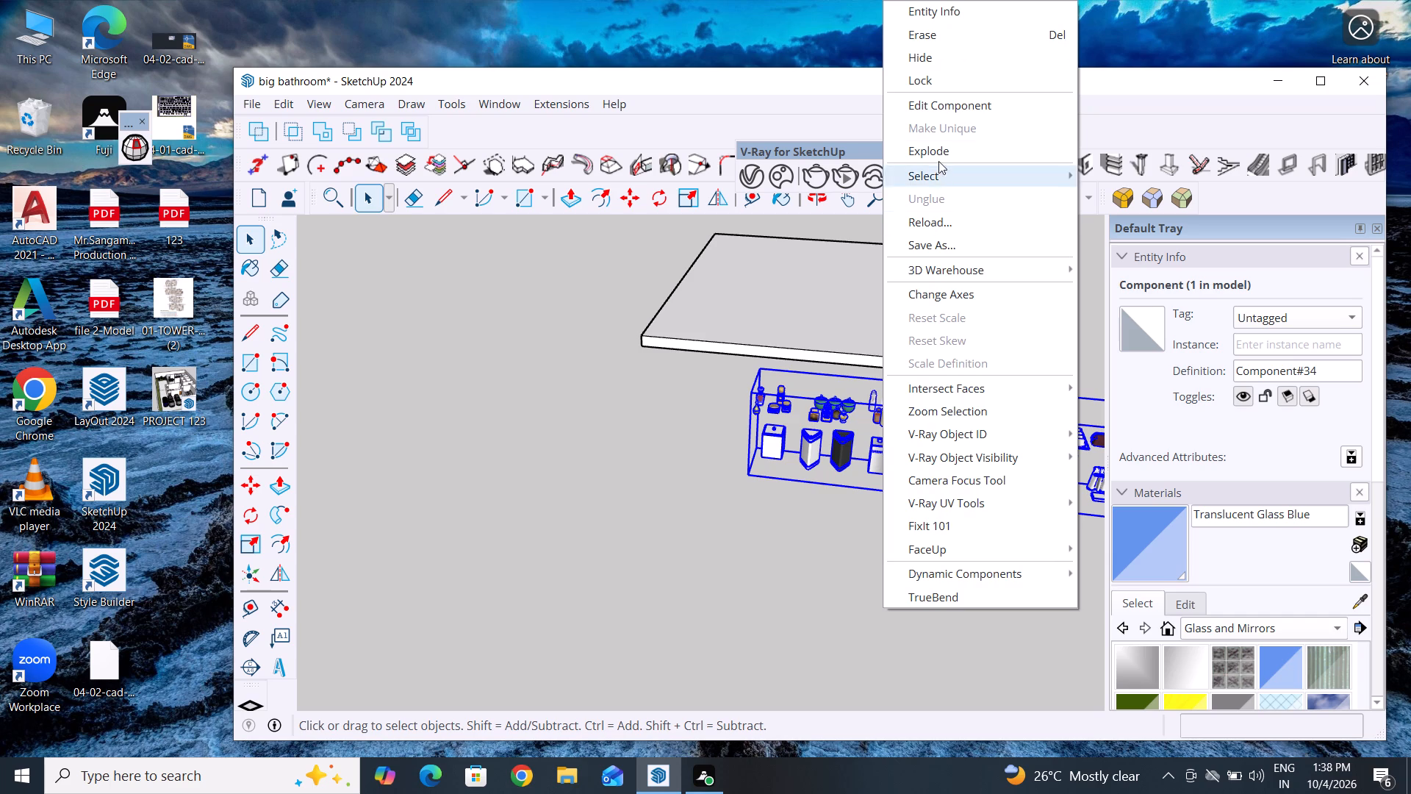
pyautogui.click(940, 154)
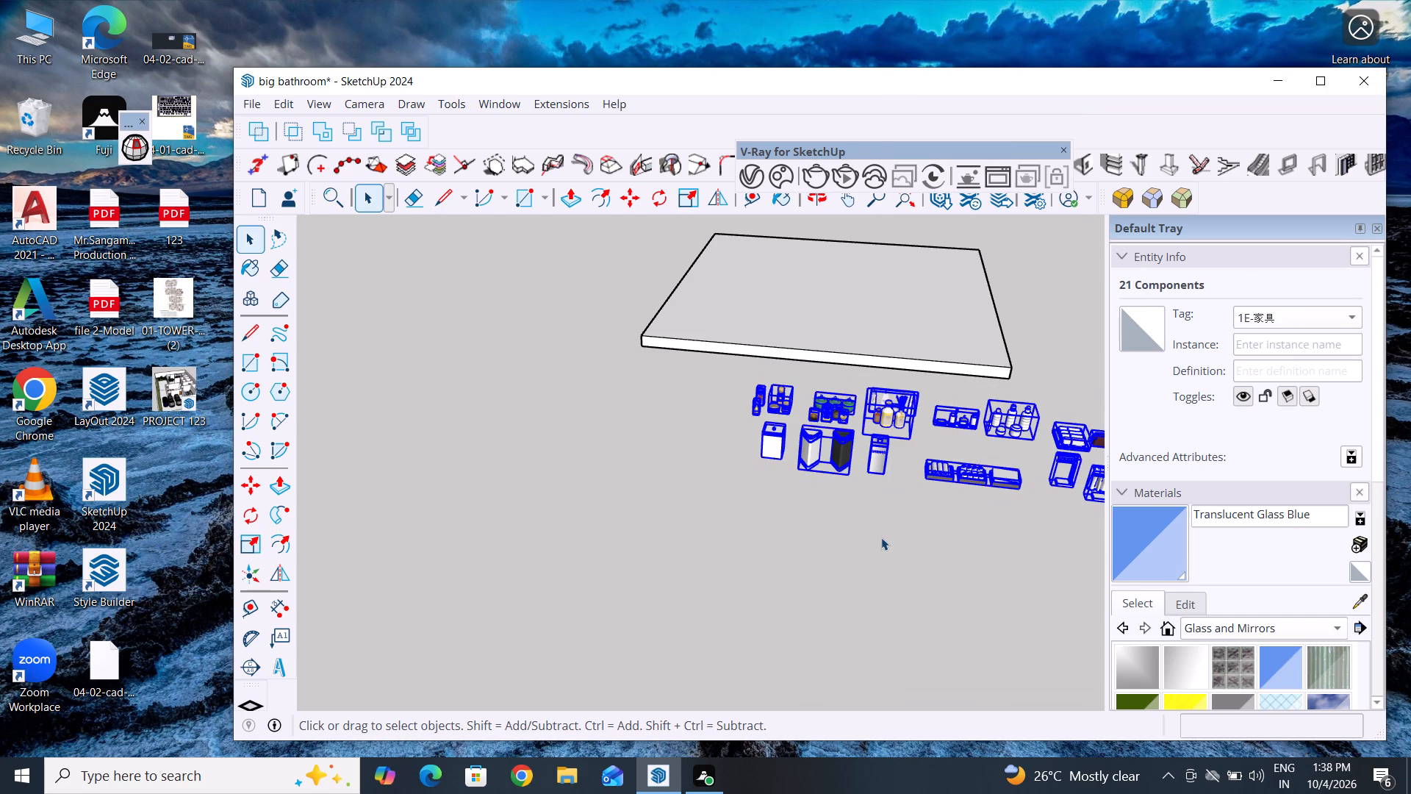
pyautogui.click(881, 537)
# Move the three perfume and cosmetic bottle components about 131 inches from the accessories onto the open ground.
pyautogui.scroll(5, 880, 423)
pyautogui.scroll(5, 778, 329)
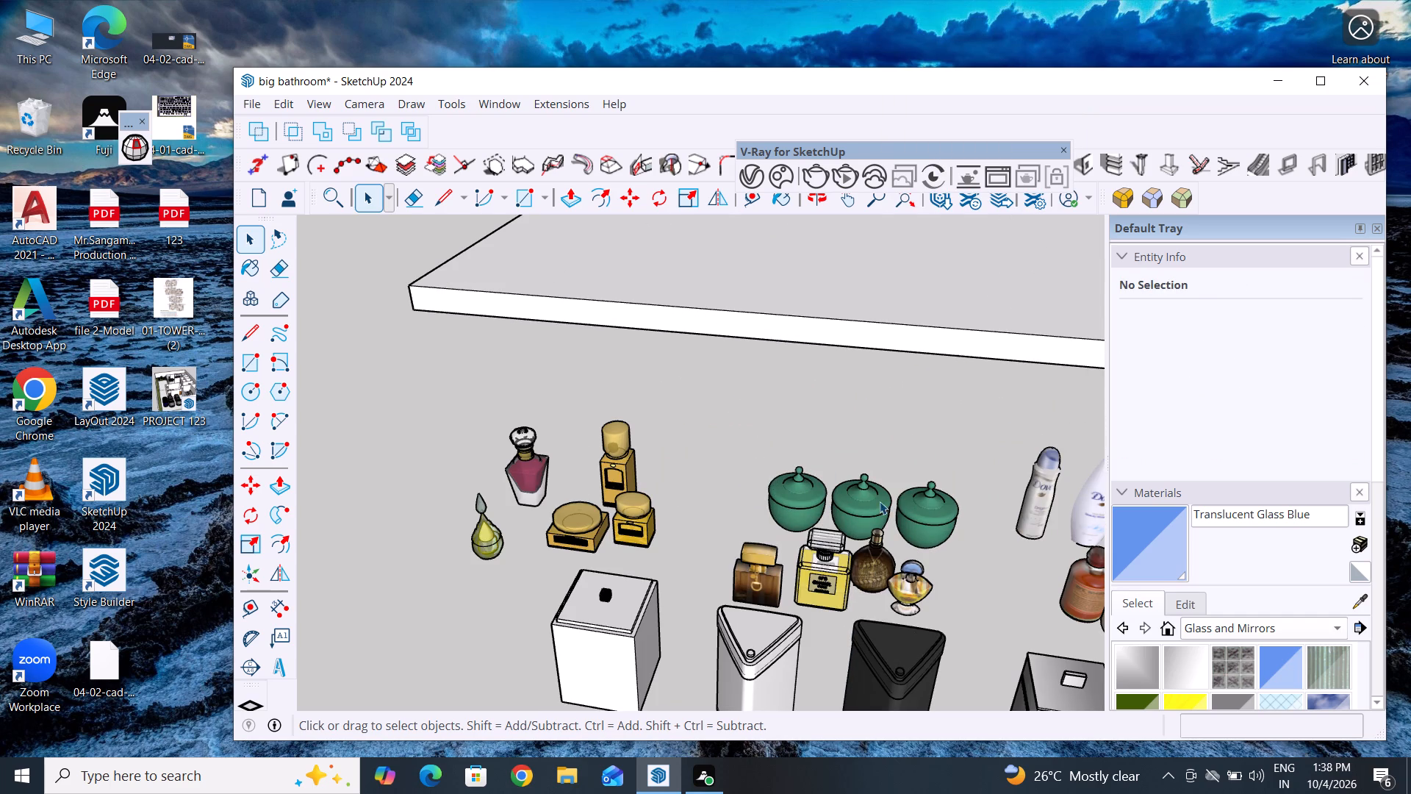
pyautogui.moveTo(659, 404); pyautogui.dragTo(446, 543)
pyautogui.moveTo(446, 543); pyautogui.dragTo(445, 544)
pyautogui.press('m')
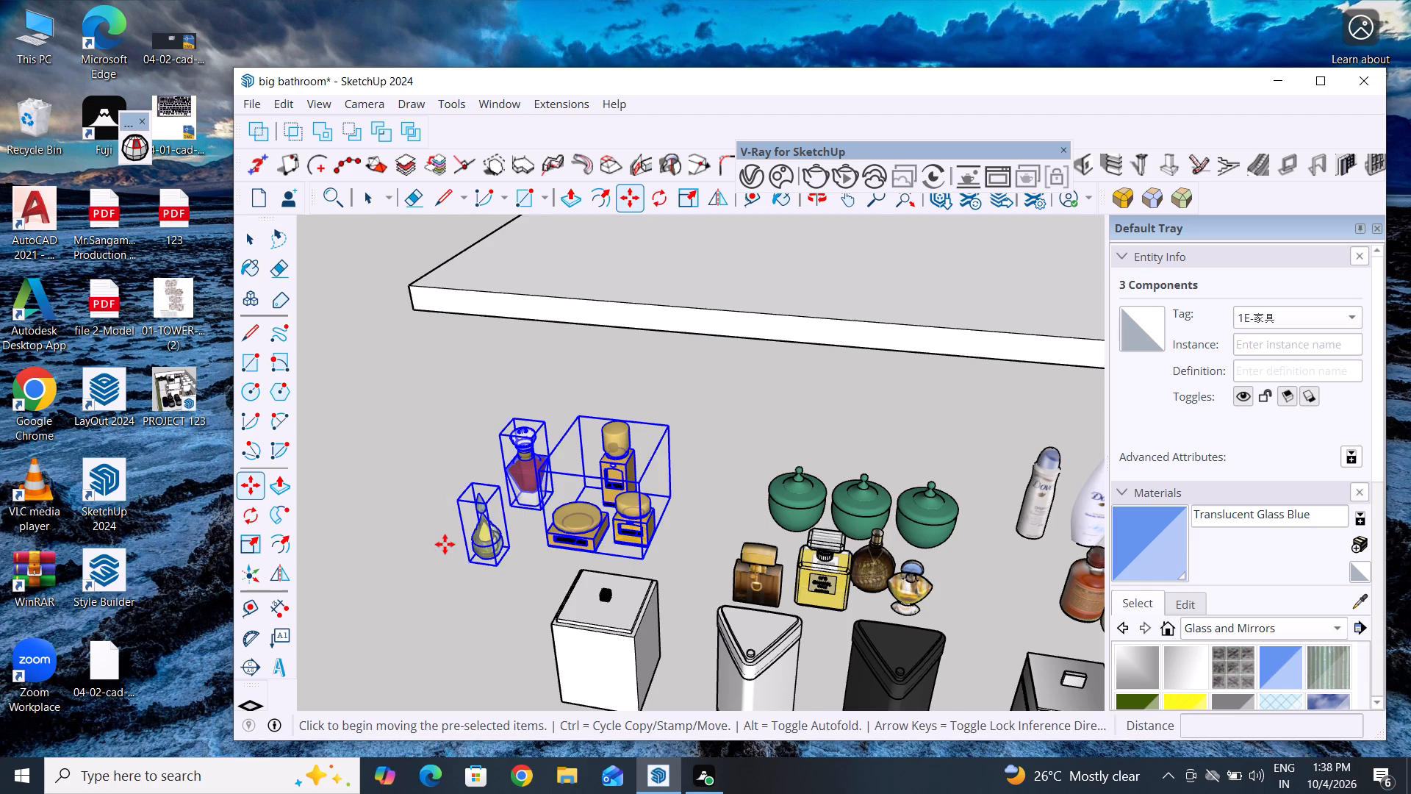
pyautogui.click(468, 557)
pyautogui.scroll(-5, 794, 434)
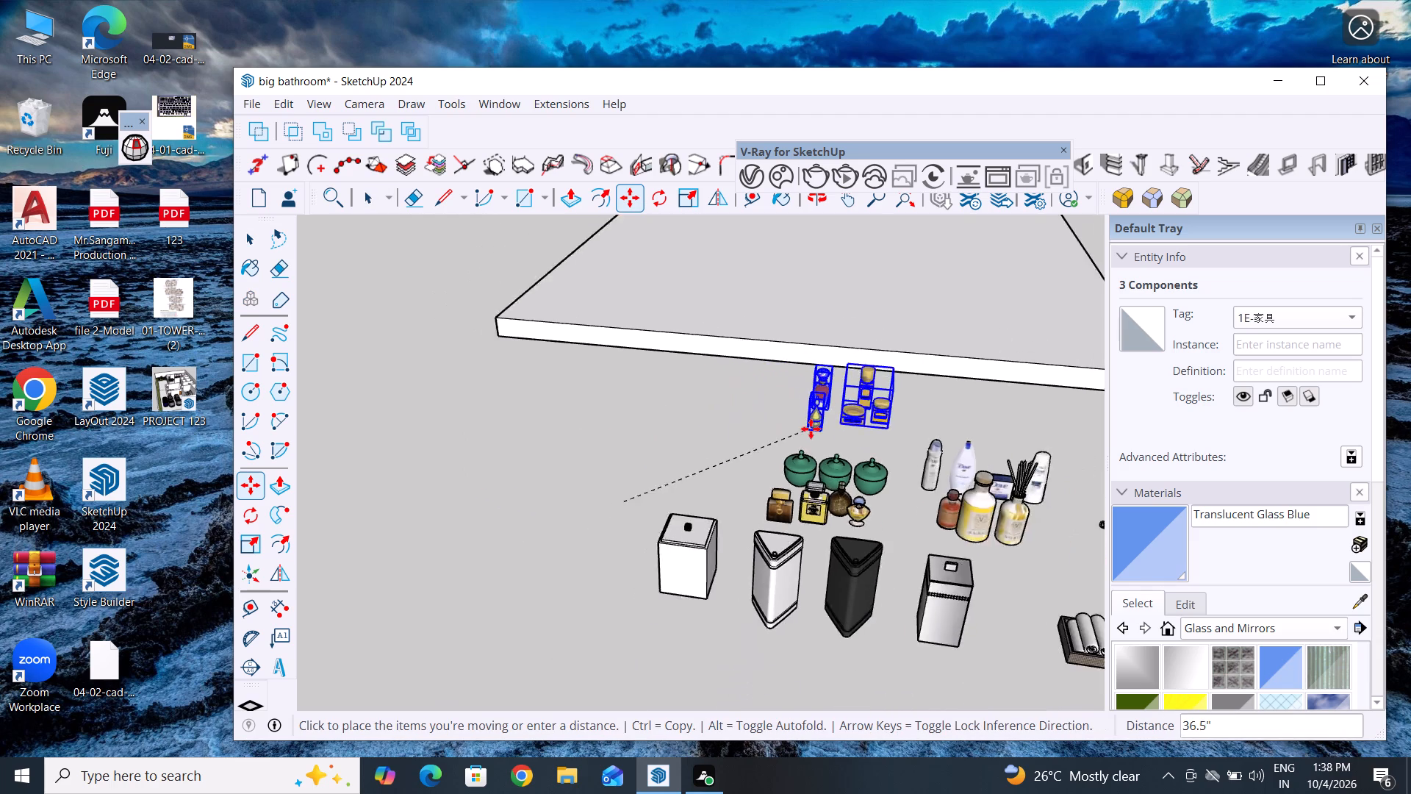
pyautogui.scroll(-12, 811, 428)
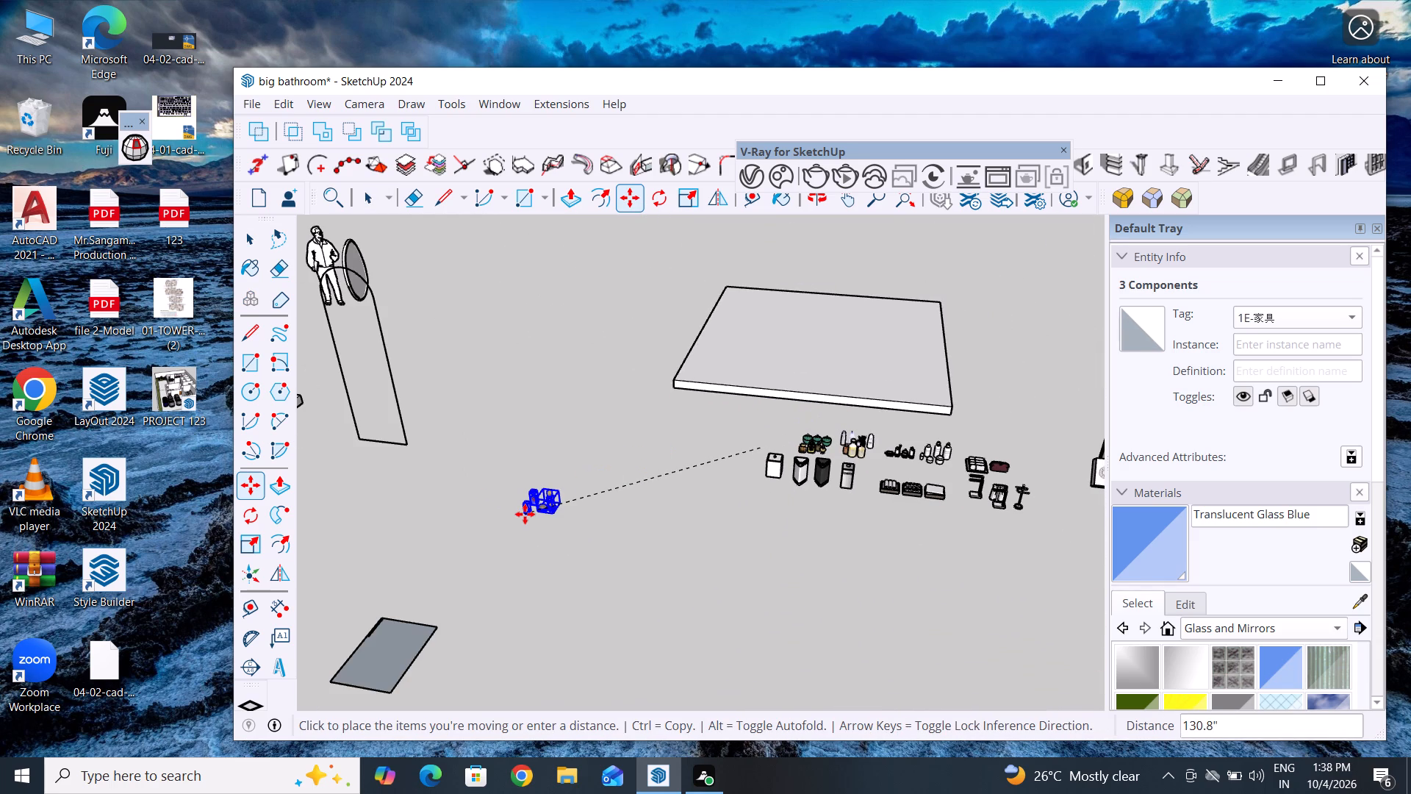
pyautogui.click(525, 514)
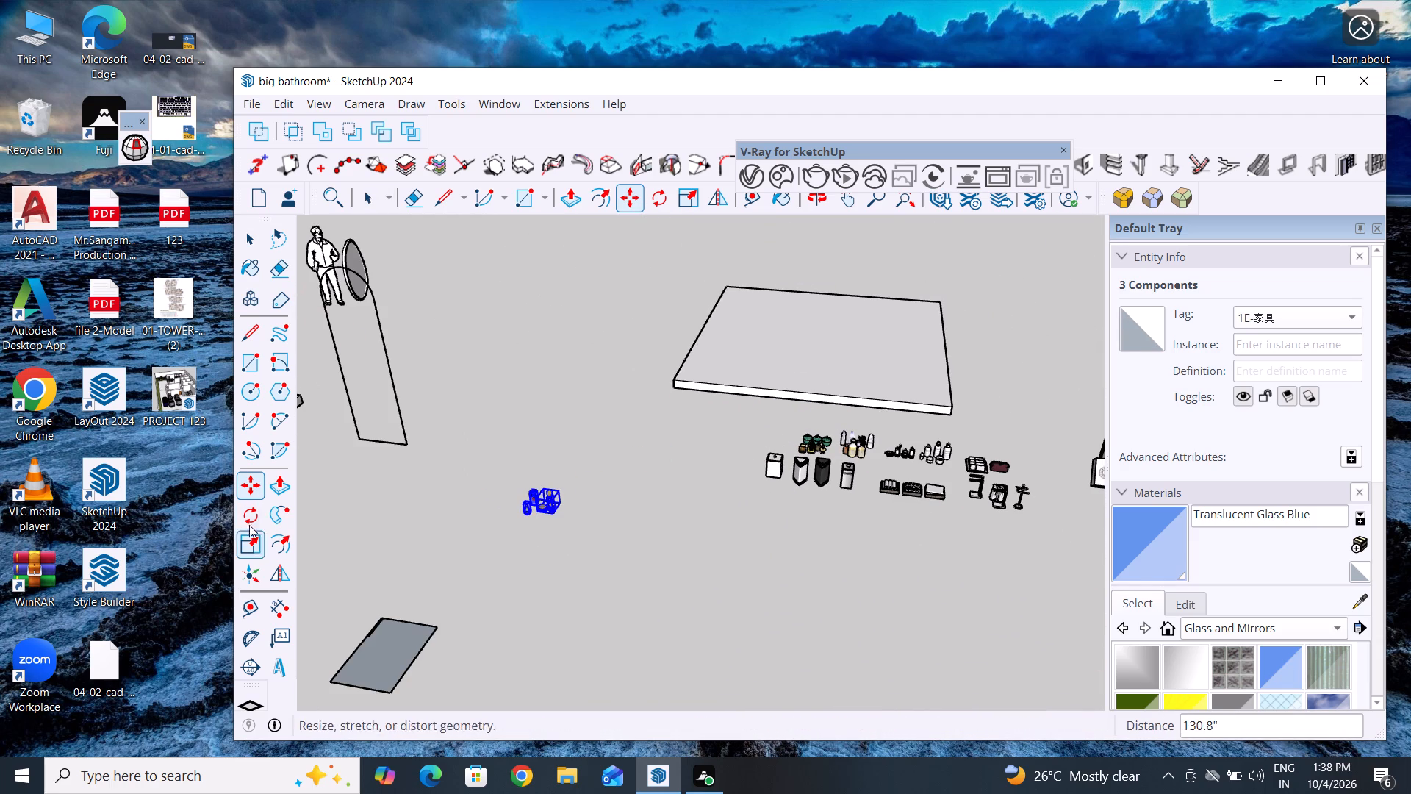
# Rotate the three perfume components 90 degrees horizontally.
pyautogui.click(249, 516)
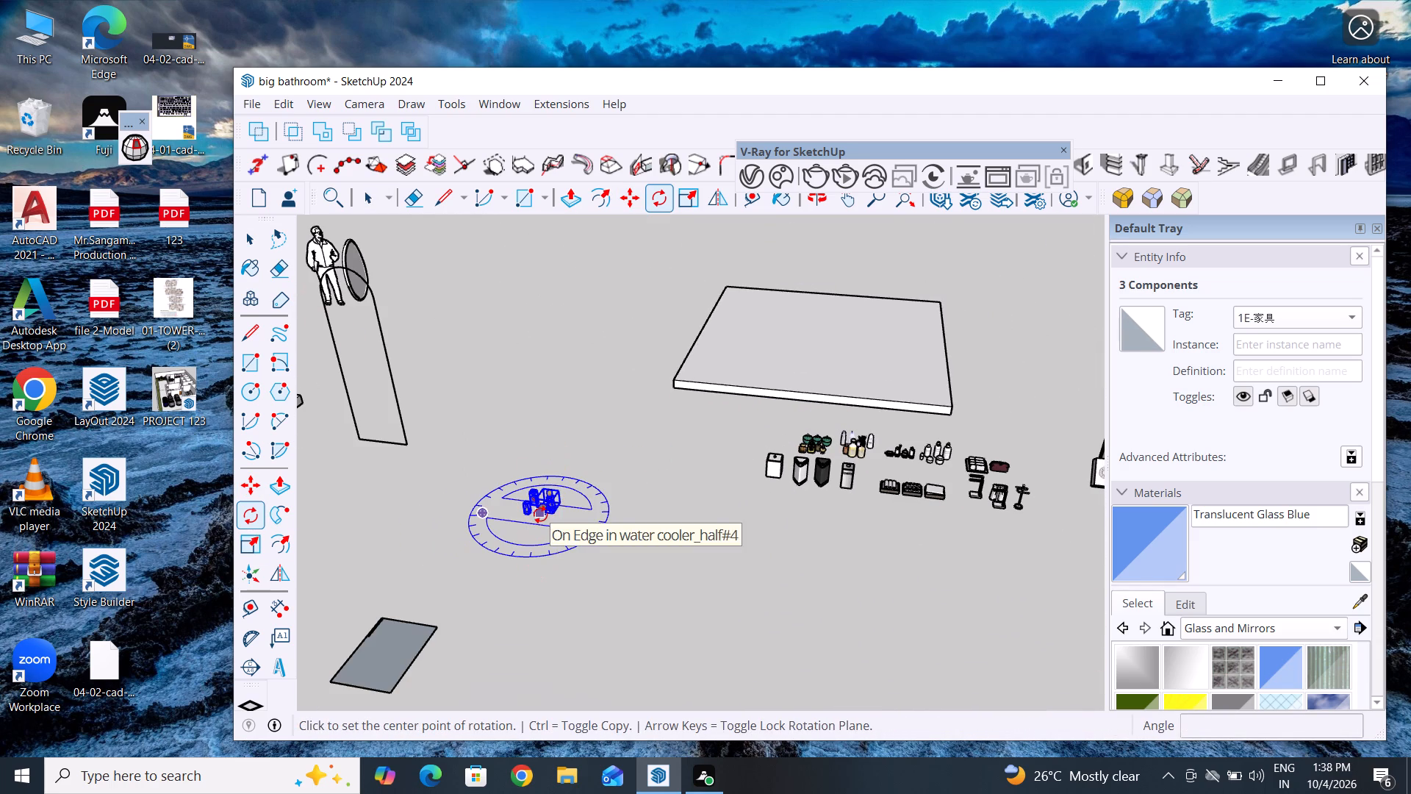
pyautogui.click(540, 515)
pyautogui.click(757, 552)
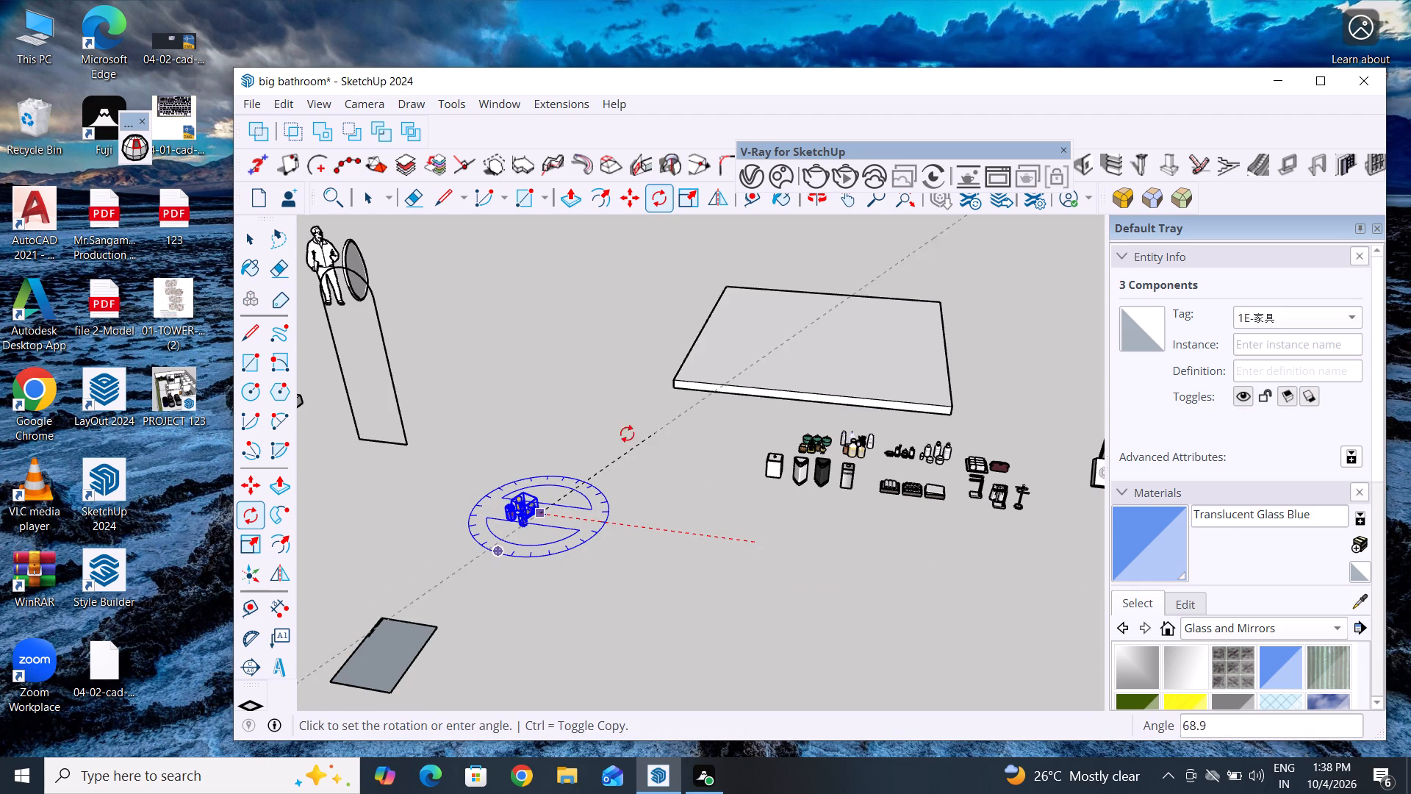
pyautogui.scroll(7, 570, 445)
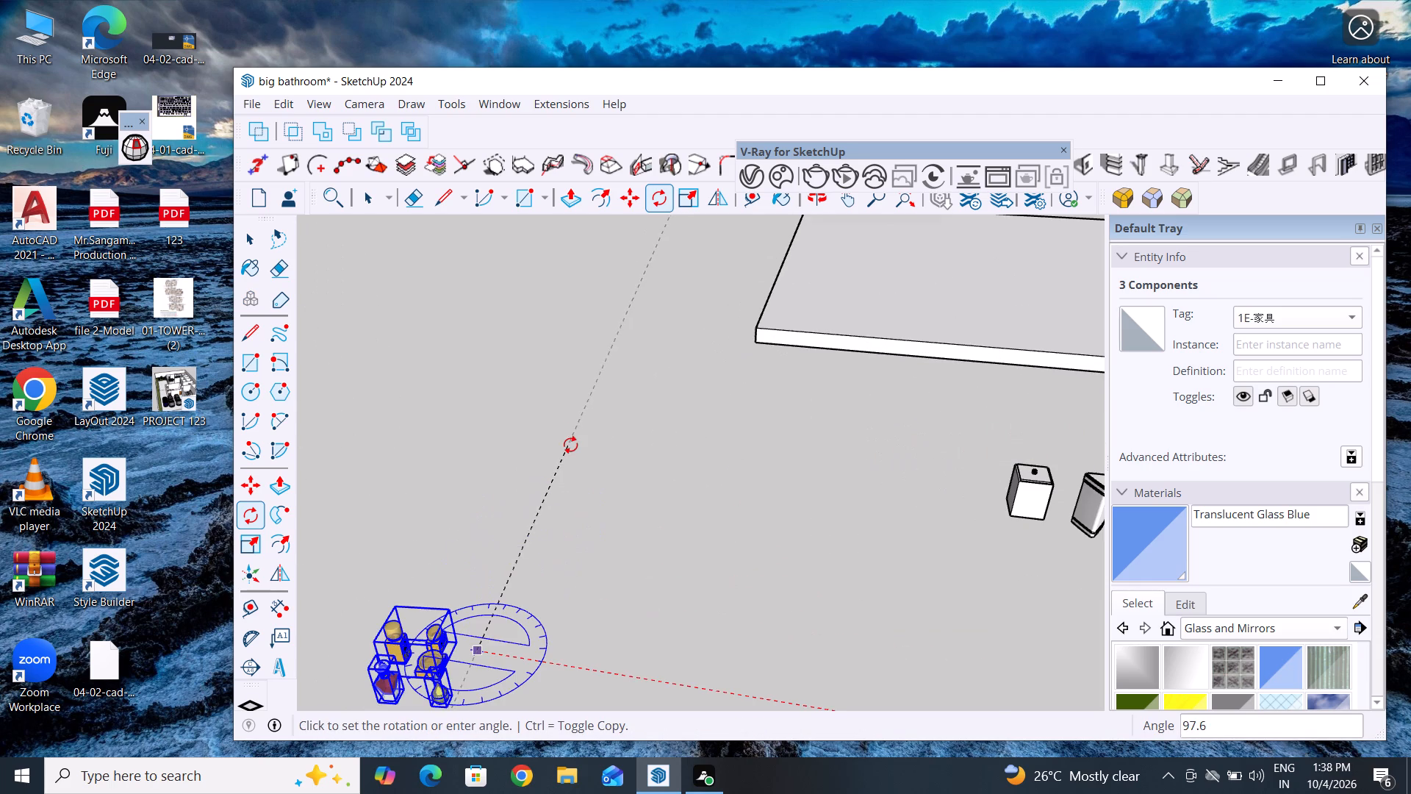
pyautogui.click(554, 530)
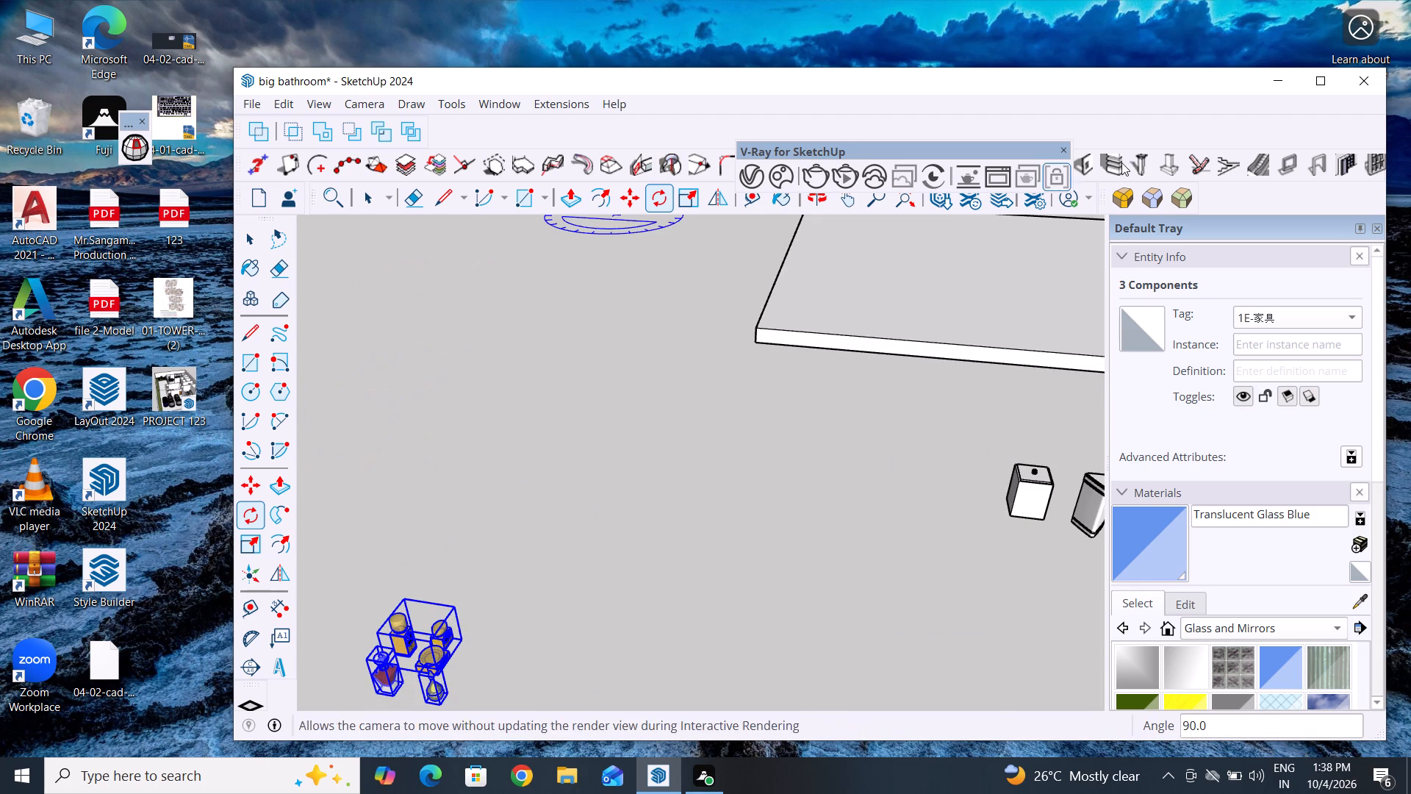
pyautogui.click(1325, 79)
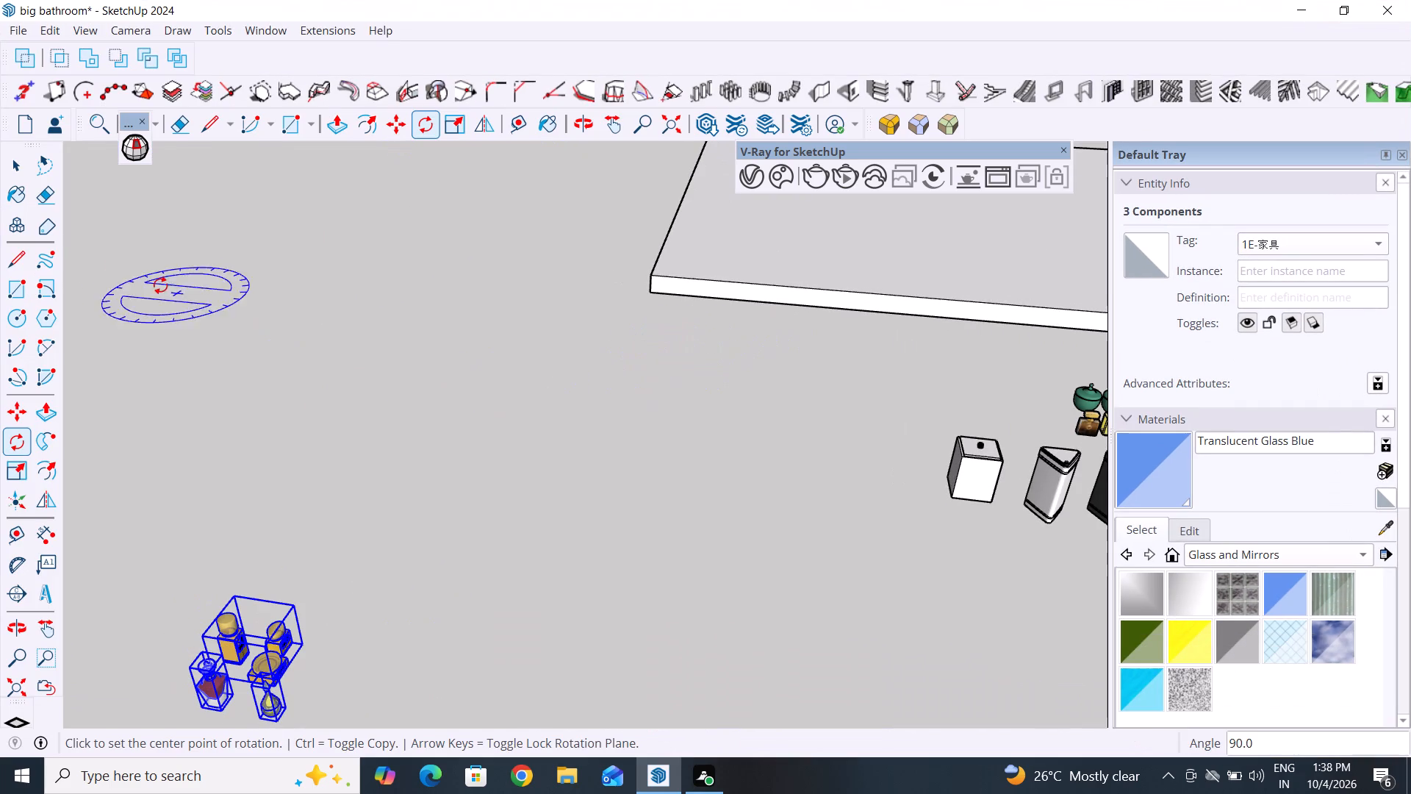
pyautogui.click(18, 166)
pyautogui.click(337, 446)
# Move the three perfume components into the top compartment of the tall shelf unit beside the shower.
pyautogui.scroll(-3, 539, 513)
pyautogui.scroll(2, 358, 601)
pyautogui.moveTo(420, 529); pyautogui.dragTo(274, 666)
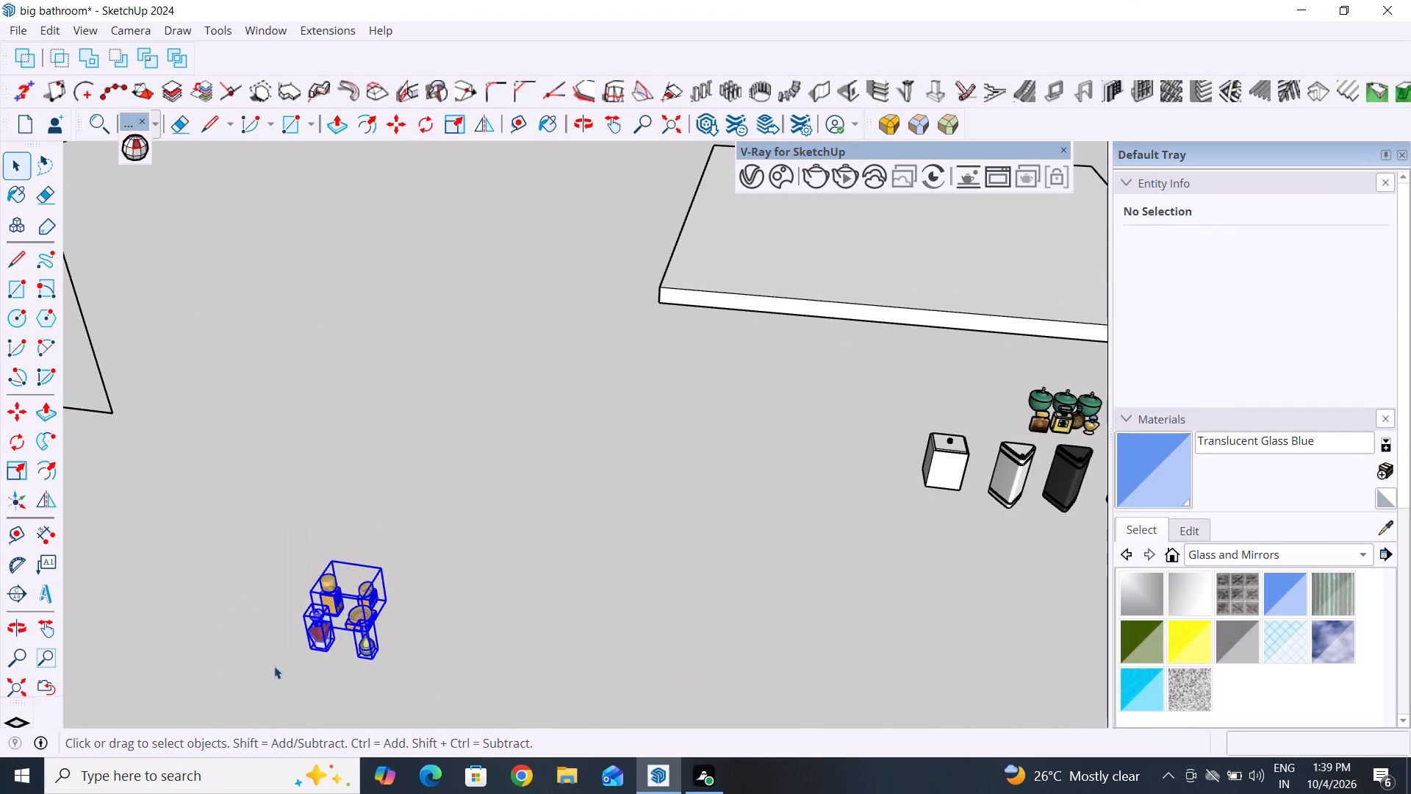
pyautogui.press('m')
pyautogui.click(298, 645)
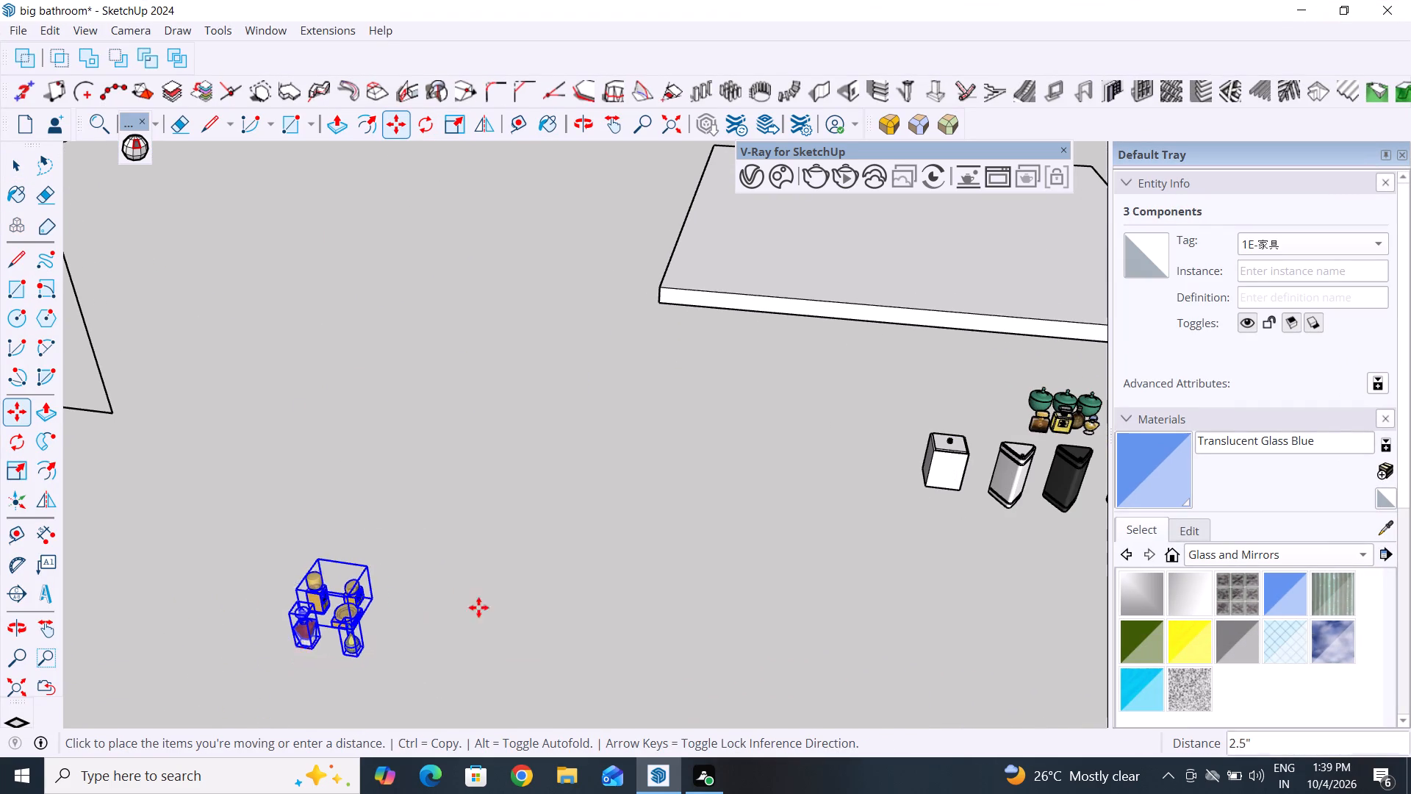
pyautogui.scroll(-16, 805, 516)
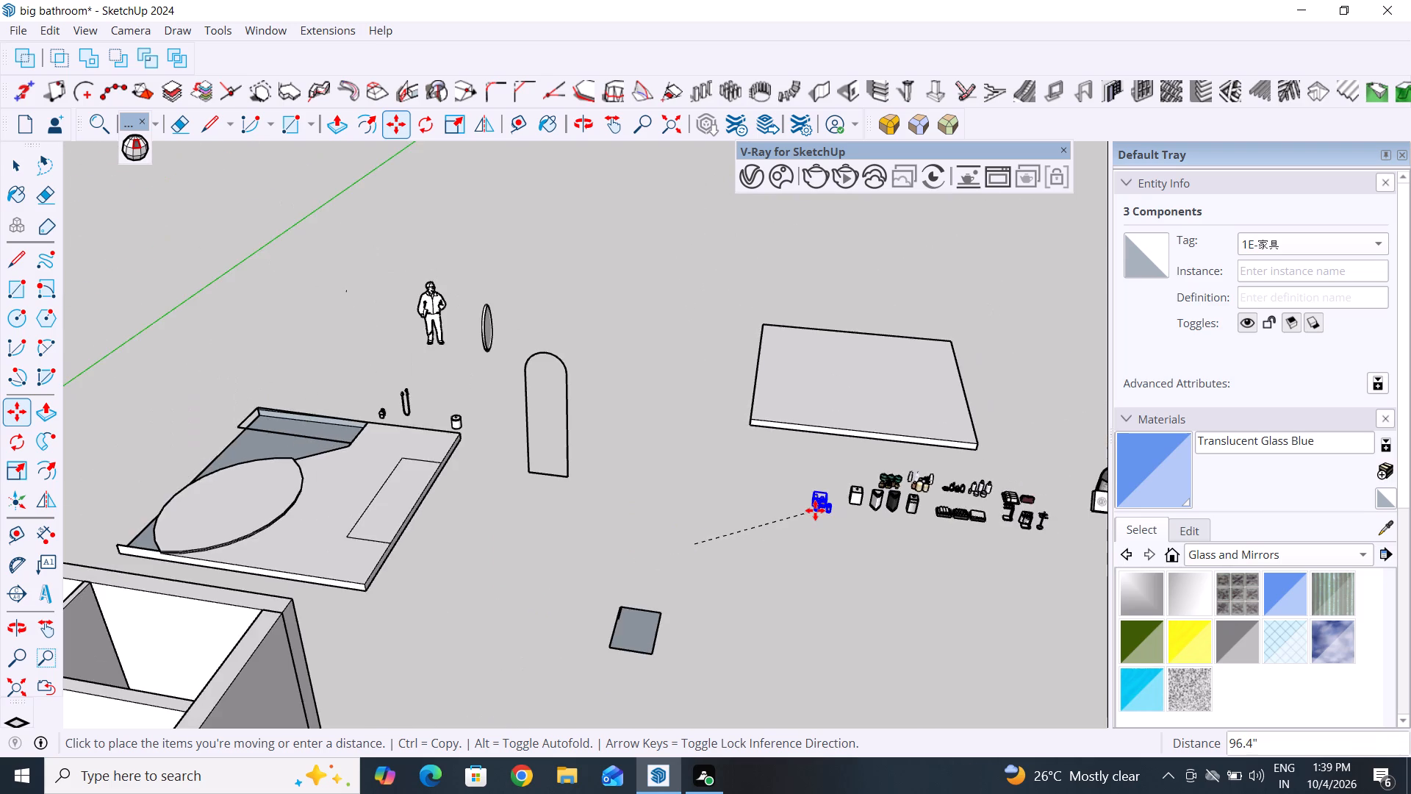
pyautogui.scroll(-6, 815, 510)
pyautogui.scroll(5, 408, 598)
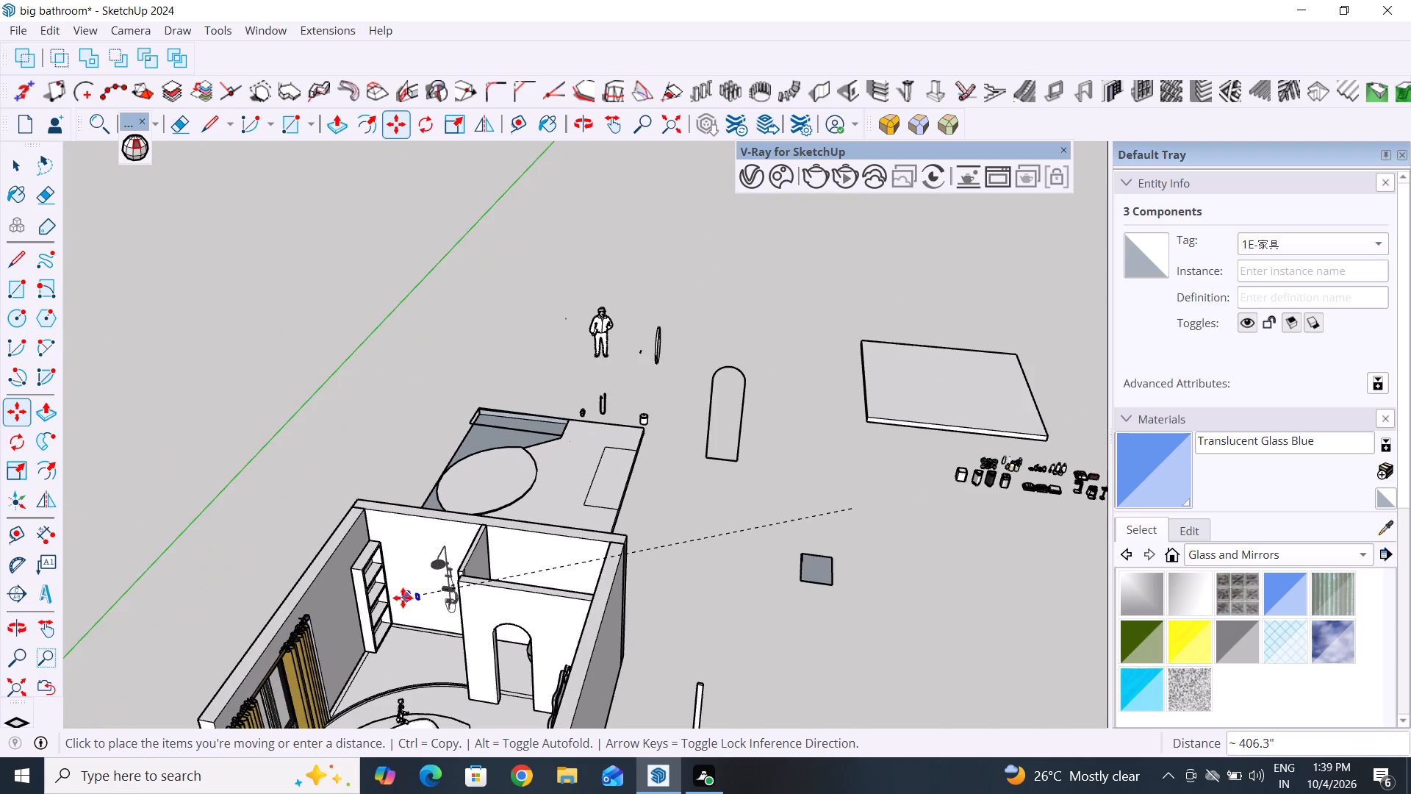
pyautogui.scroll(15, 390, 598)
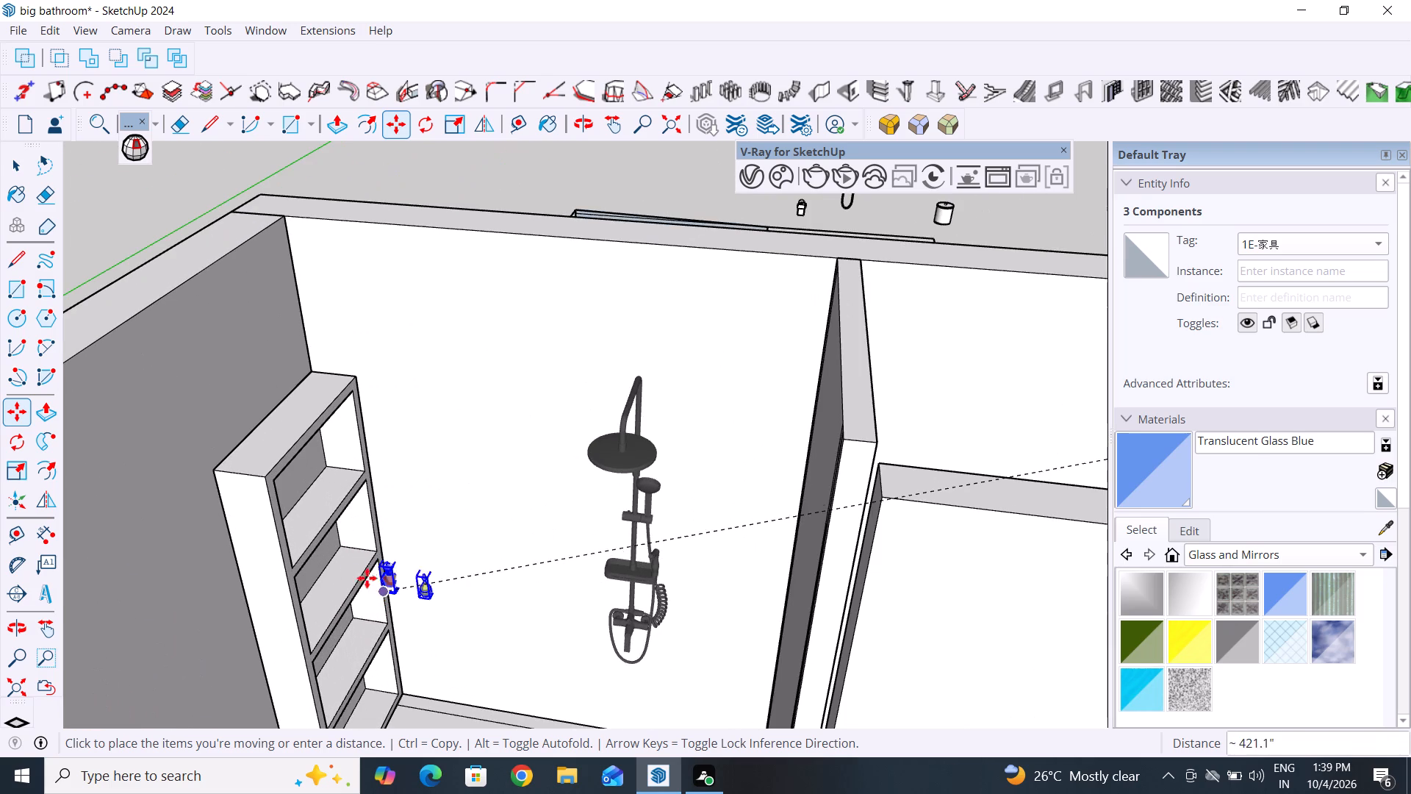
pyautogui.scroll(6, 307, 509)
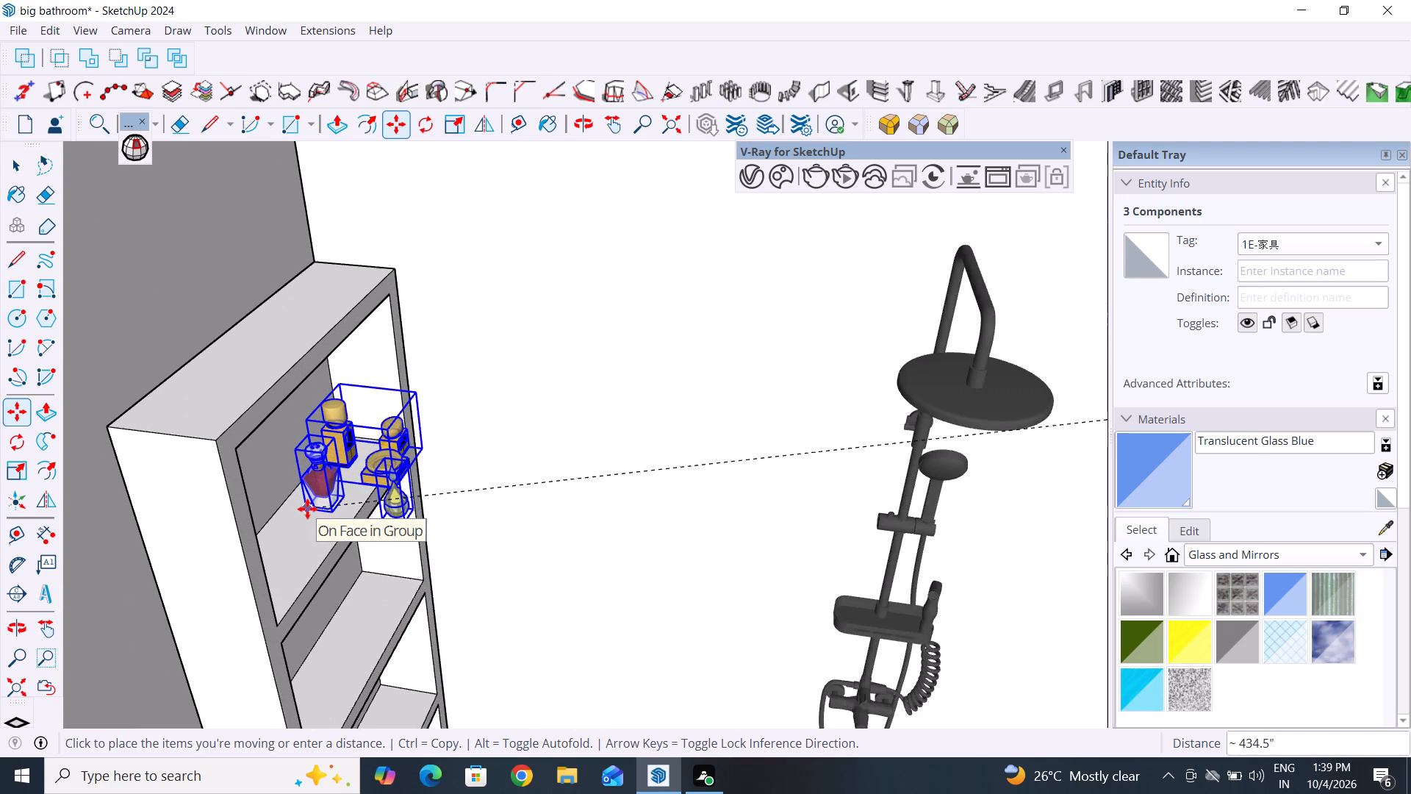
pyautogui.scroll(1, 307, 509)
pyautogui.click(281, 517)
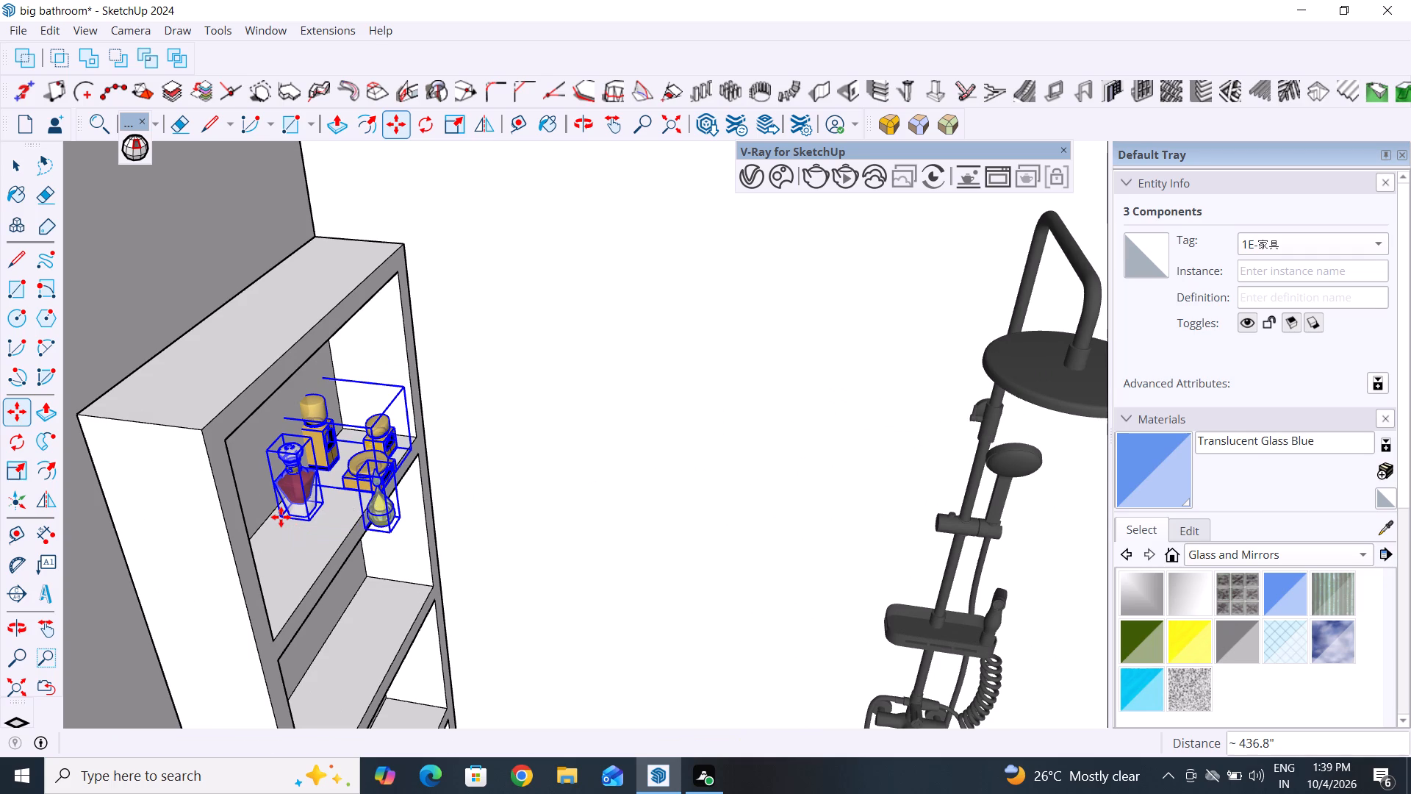
pyautogui.click(18, 167)
pyautogui.scroll(-5, 418, 588)
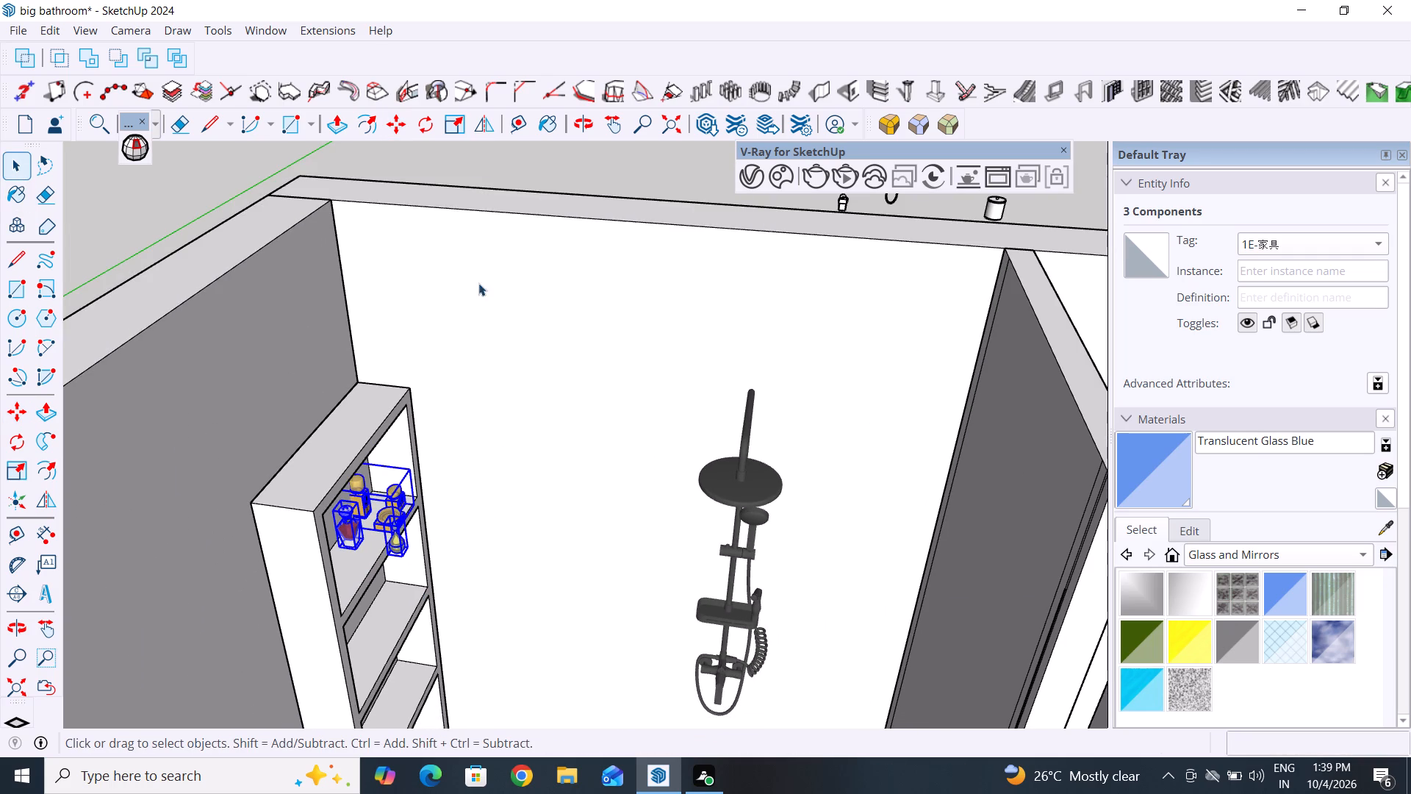
pyautogui.click(581, 153)
# Scale all three perfume components in the shelf's top compartment uniformly about their centre to about 0.52.
pyautogui.click(393, 517)
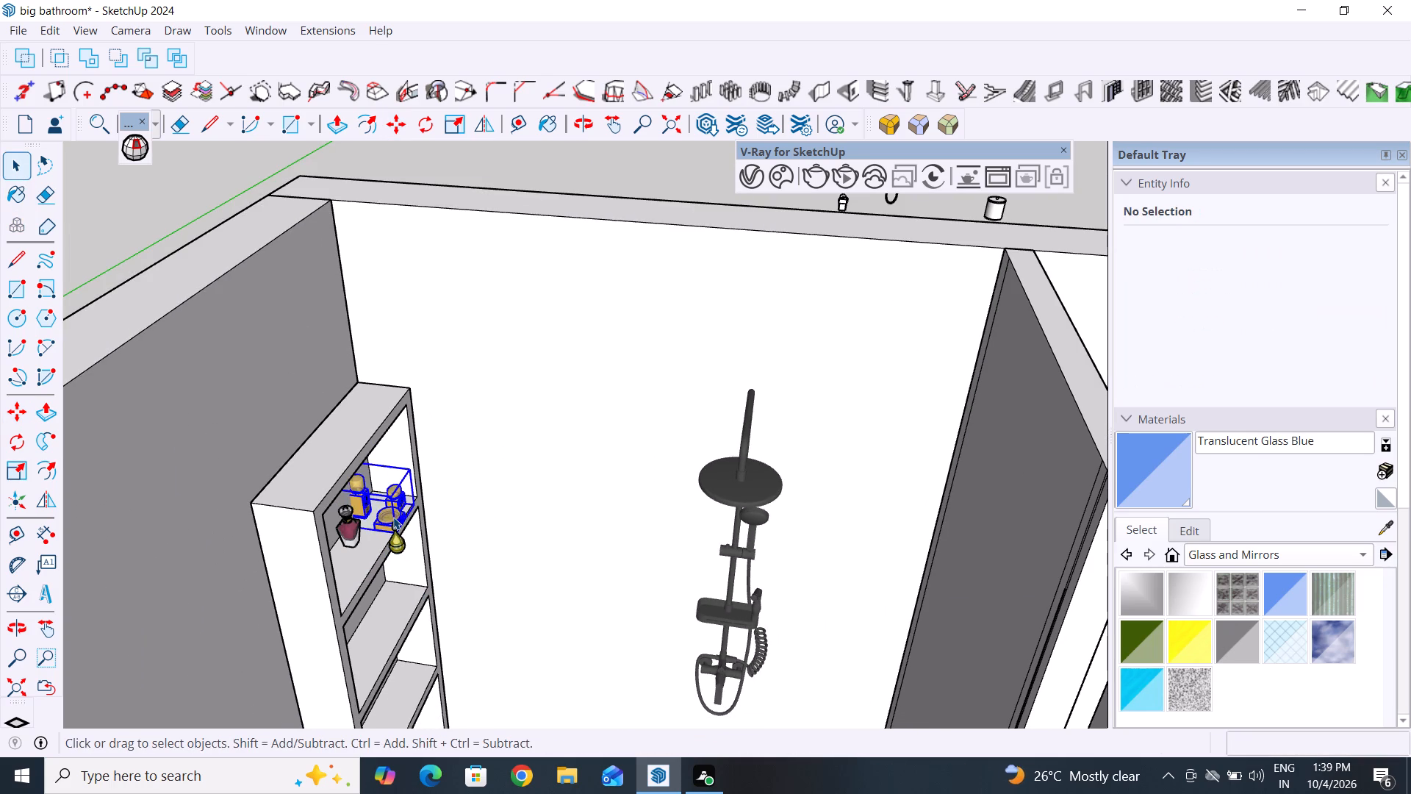
pyautogui.scroll(8, 396, 528)
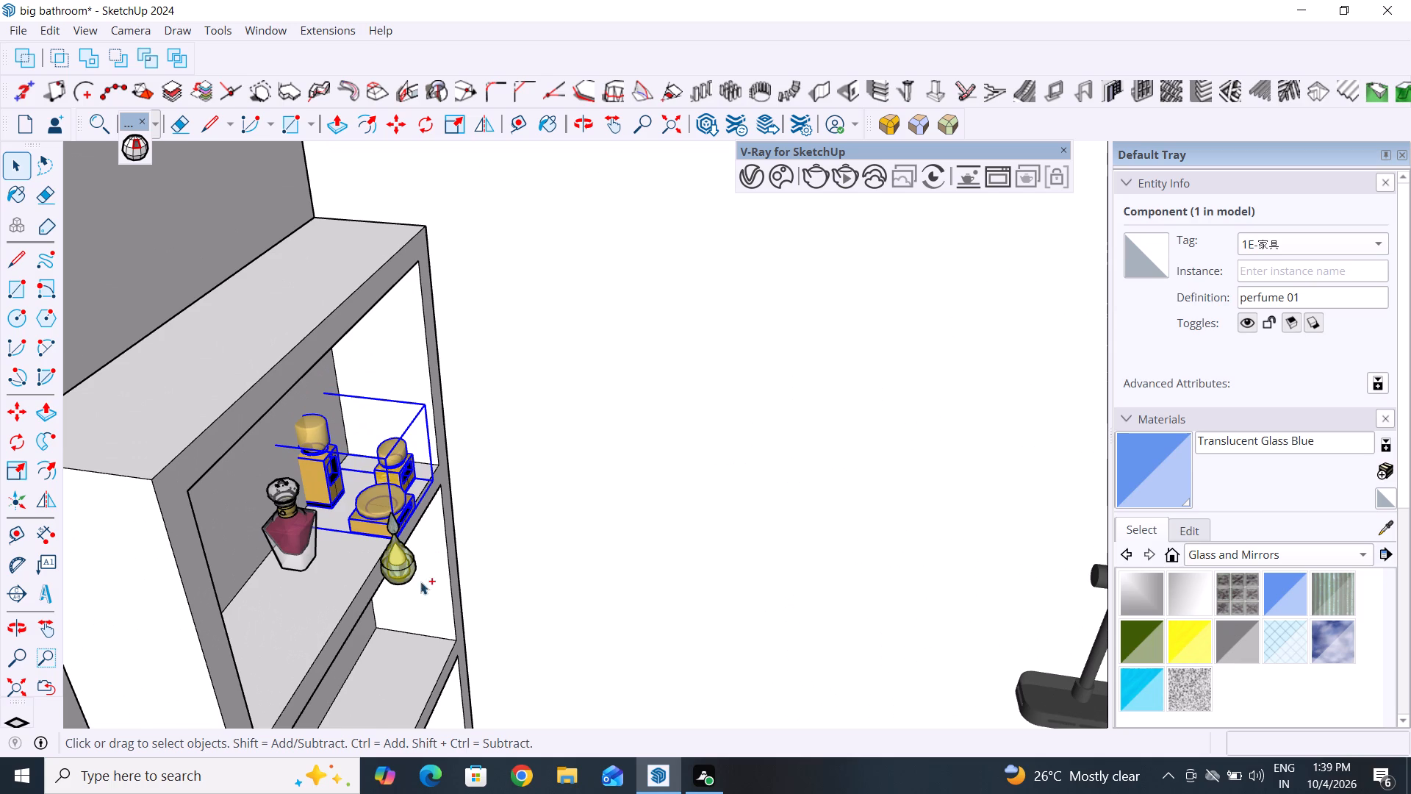
pyautogui.keyDown('ctrl'); pyautogui.click(401, 573); pyautogui.keyUp('ctrl')
pyautogui.keyDown('ctrl'); pyautogui.click(294, 535); pyautogui.keyUp('ctrl')
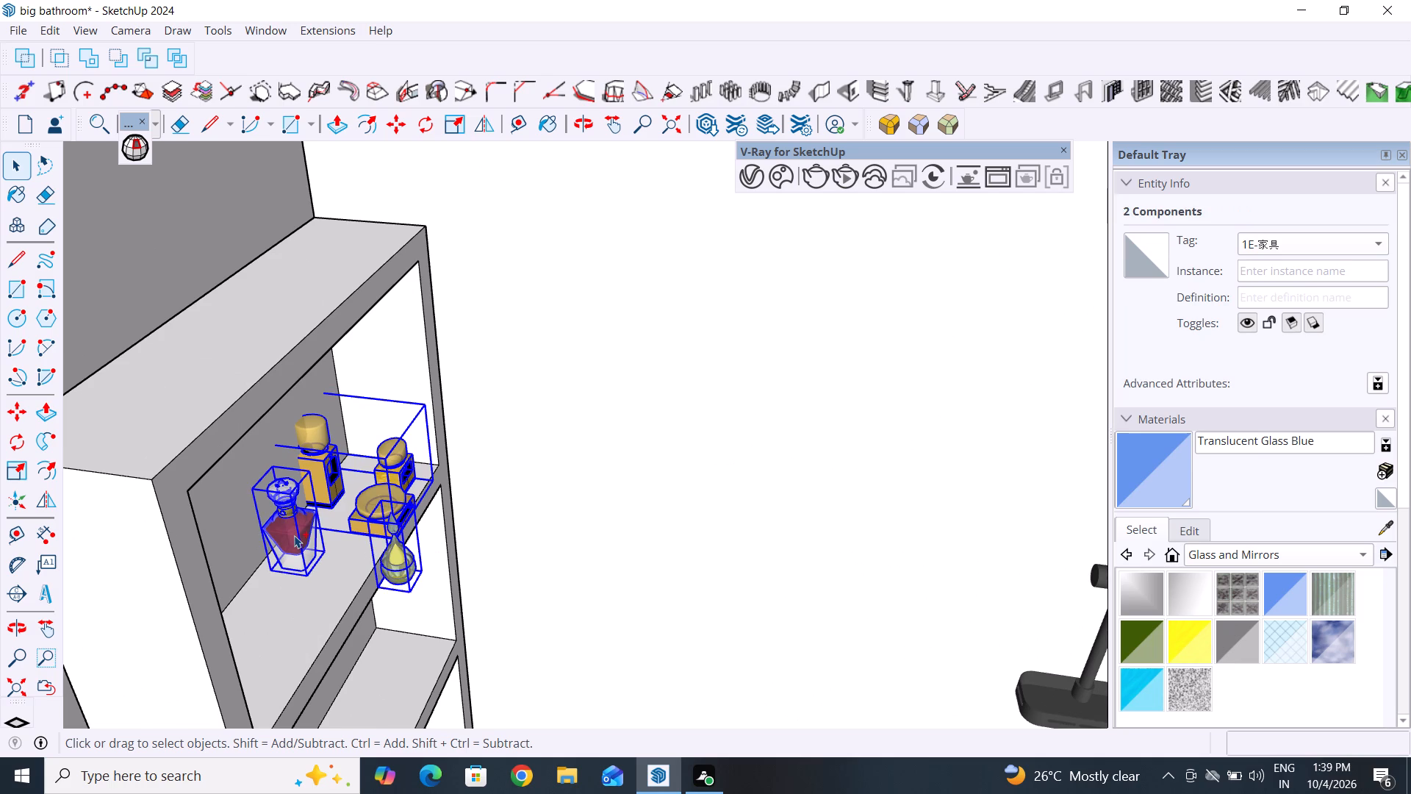
pyautogui.press('s')
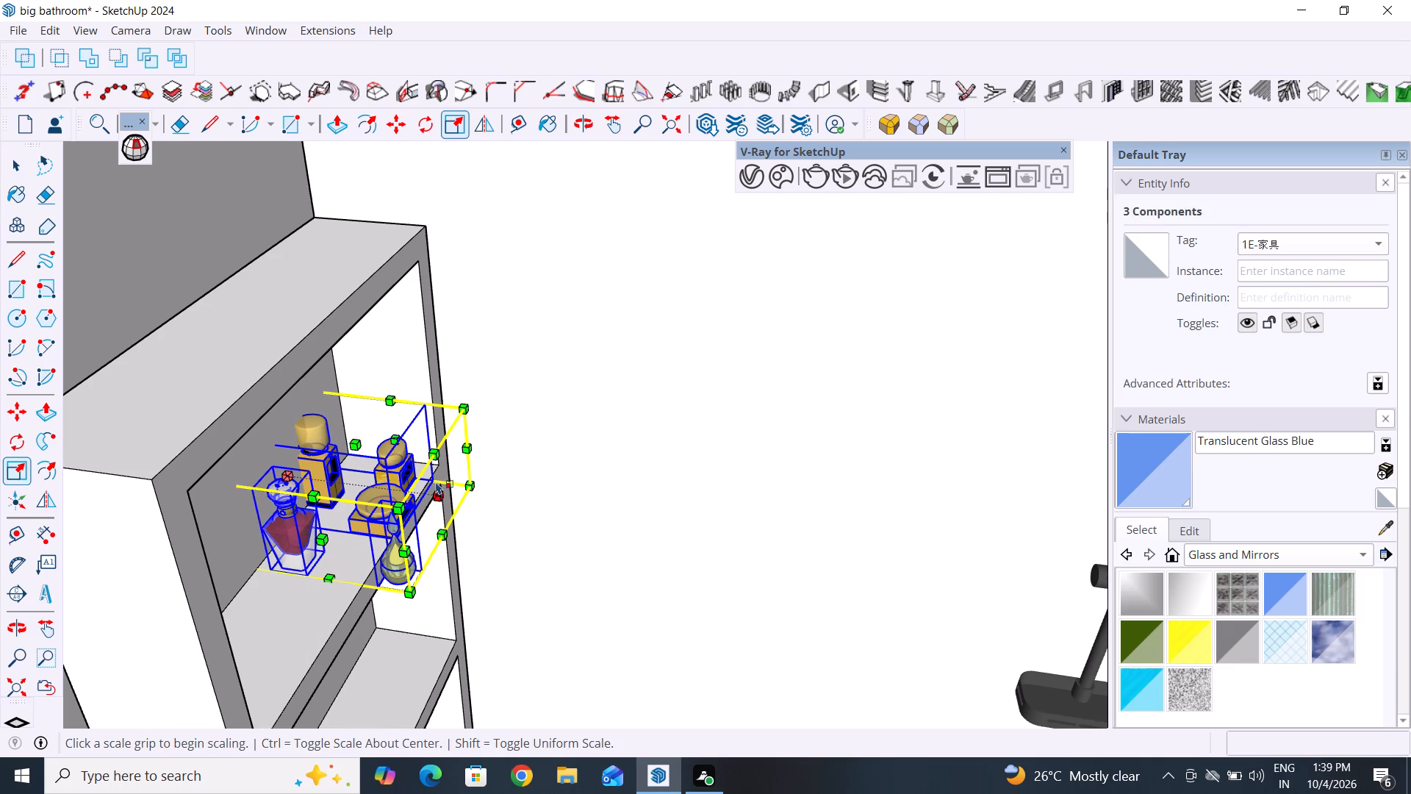
pyautogui.keyDown('ctrl'); pyautogui.moveTo(412, 592); pyautogui.dragTo(371, 560); pyautogui.keyUp('ctrl')
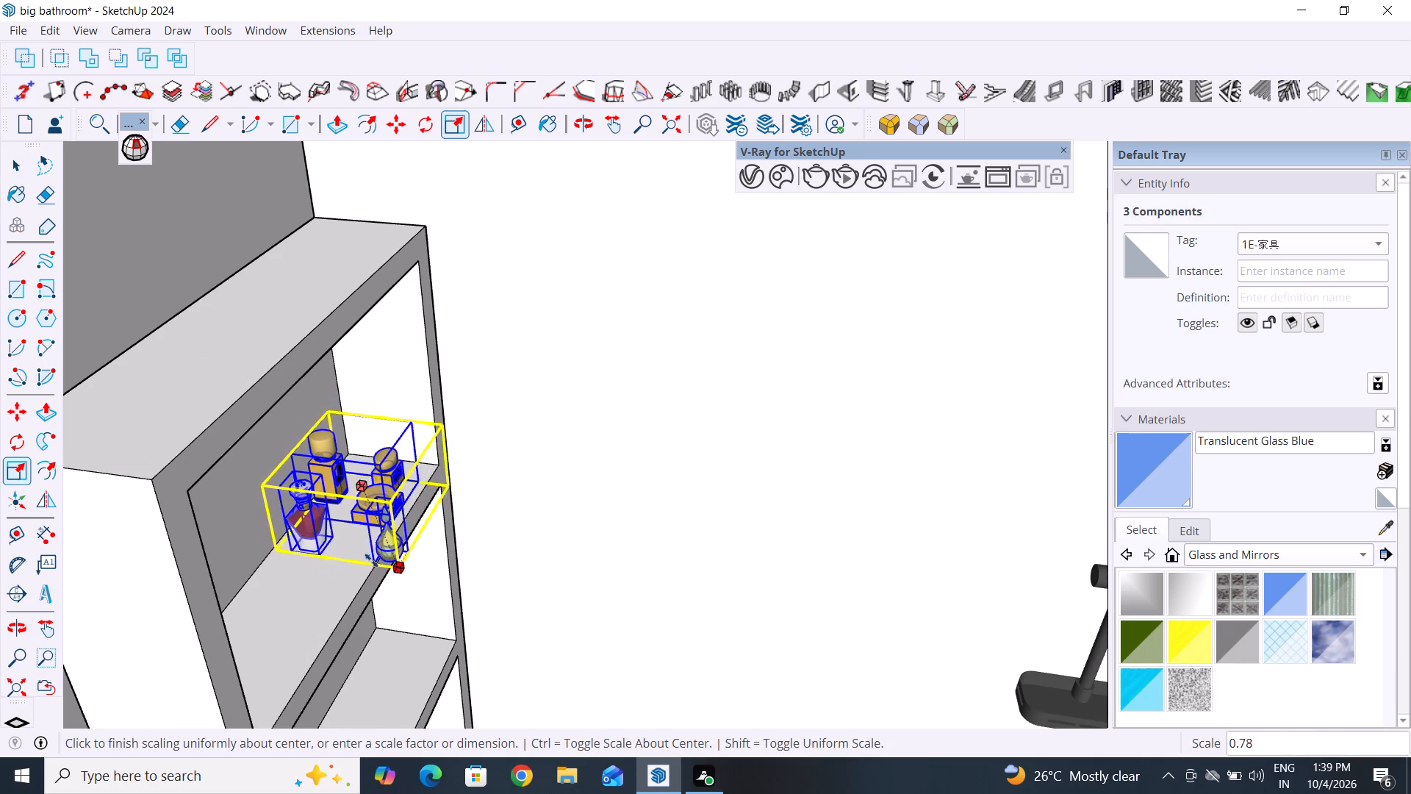
pyautogui.keyDown('ctrl'); pyautogui.moveTo(371, 560); pyautogui.dragTo(359, 551); pyautogui.keyUp('ctrl')
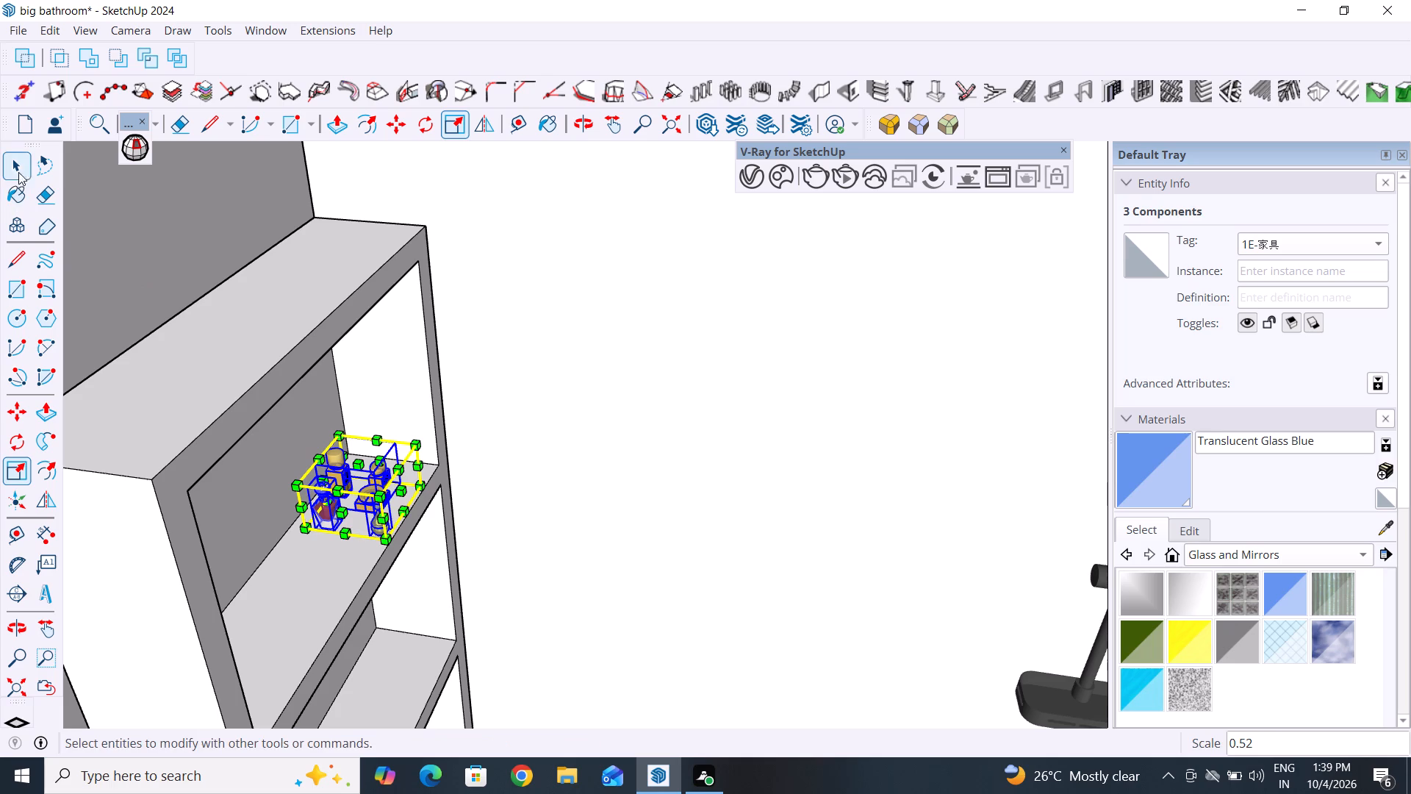
# Move the three scaled perfume components about 3 inches down to the shelf surface in the tall unit's top compartment.
pyautogui.click(19, 162)
pyautogui.scroll(5, 475, 490)
pyautogui.moveTo(412, 529); pyautogui.dragTo(404, 422, button='middle')
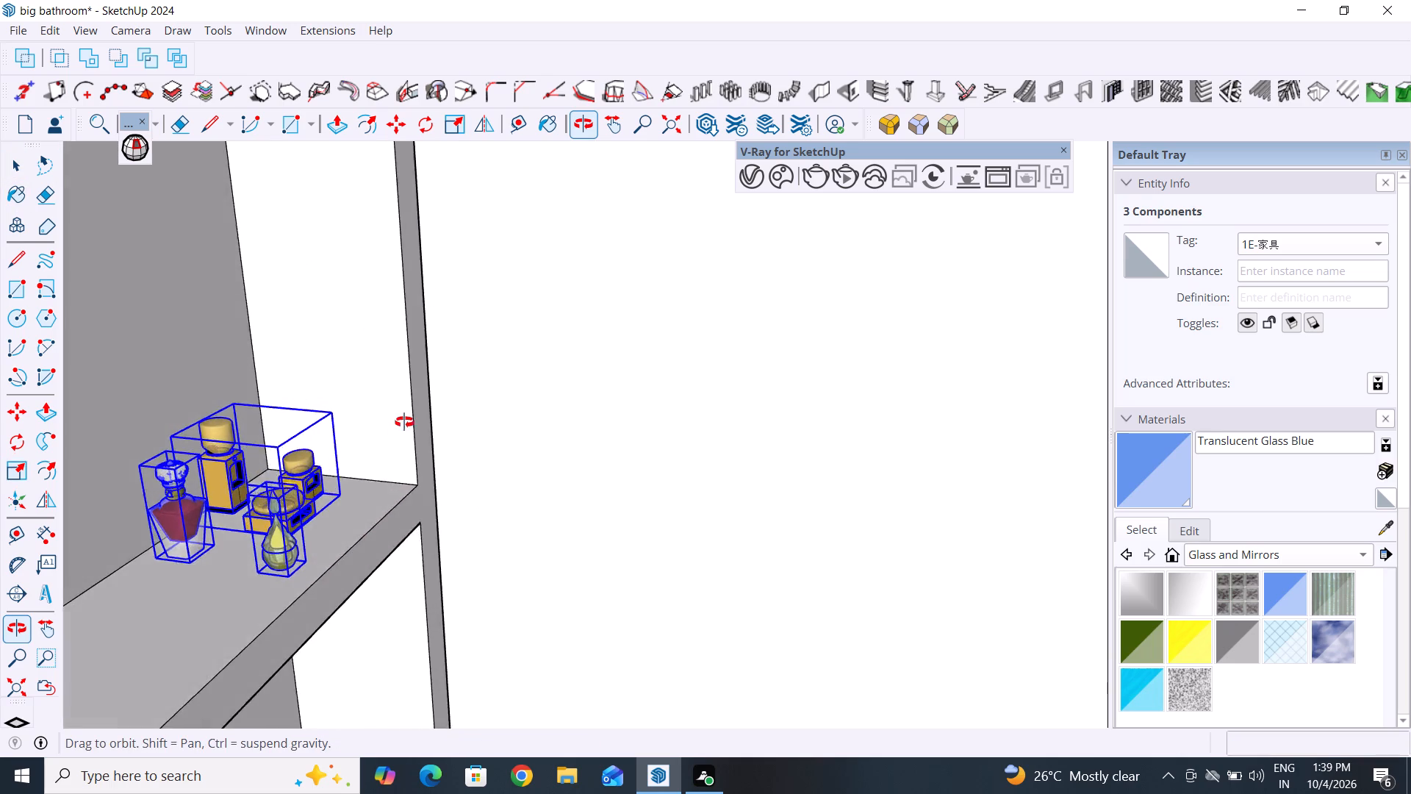
pyautogui.moveTo(404, 422); pyautogui.dragTo(341, 361, button='middle')
pyautogui.scroll(3, 272, 529)
pyautogui.scroll(1, 297, 600)
pyautogui.moveTo(297, 600); pyautogui.dragTo(280, 537, button='middle')
pyautogui.press('m')
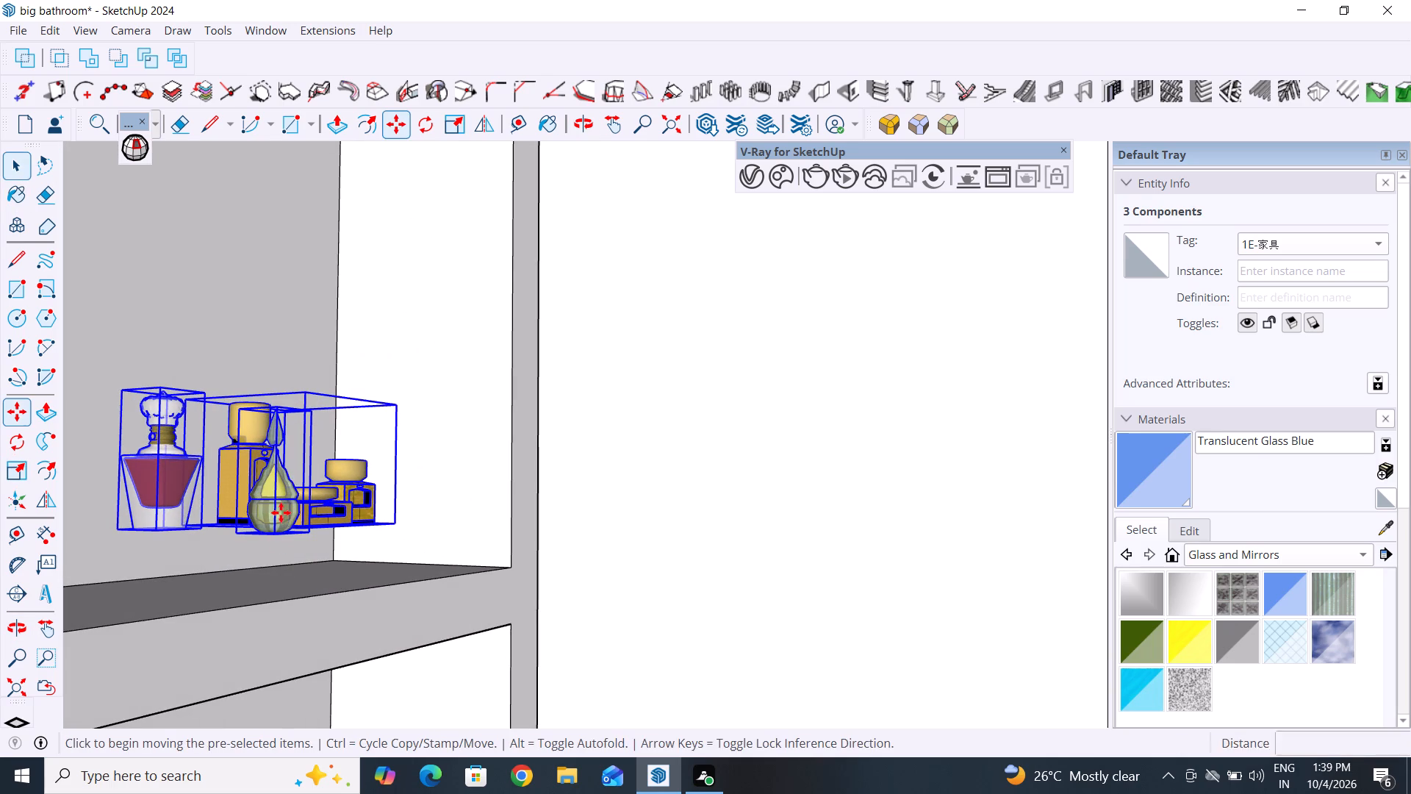
pyautogui.click(279, 534)
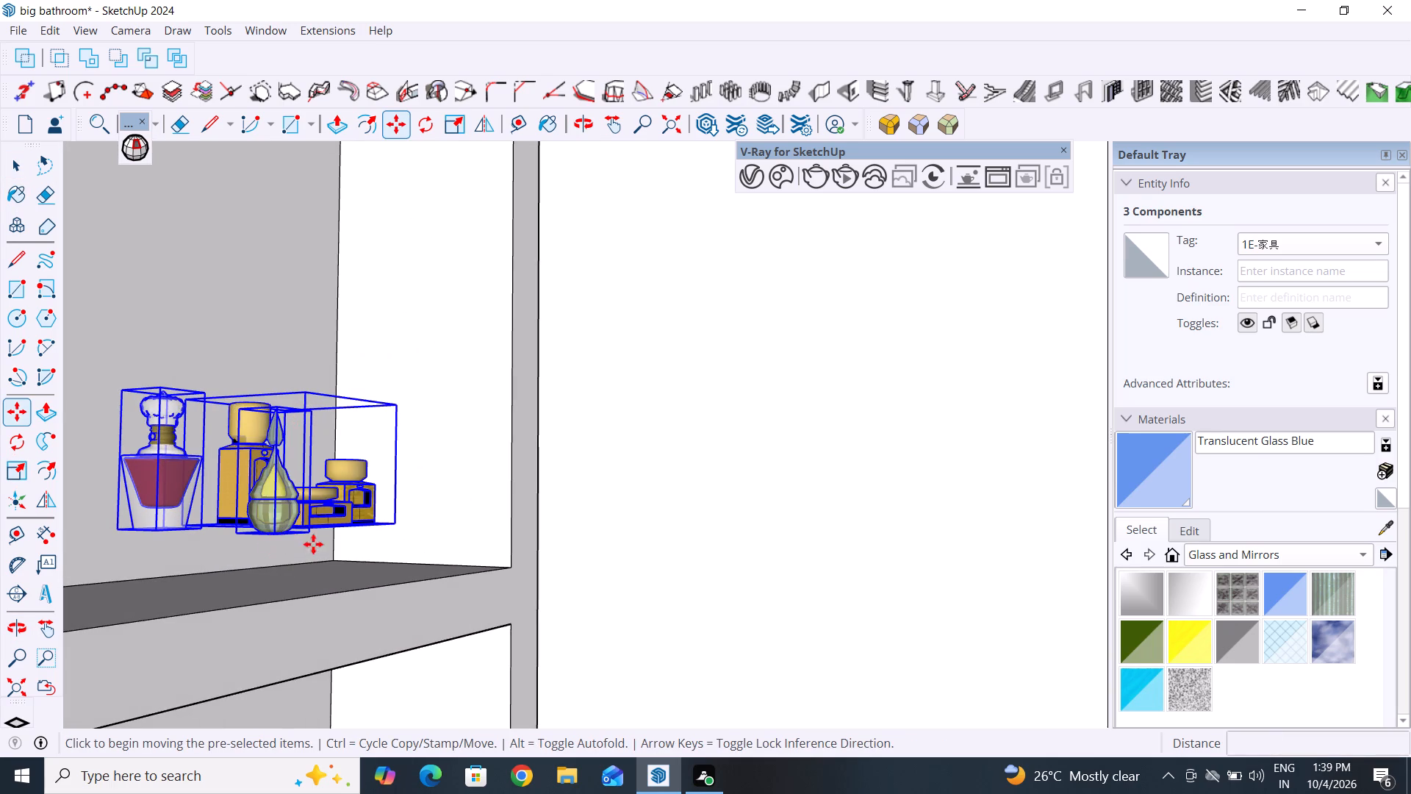
pyautogui.click(371, 589)
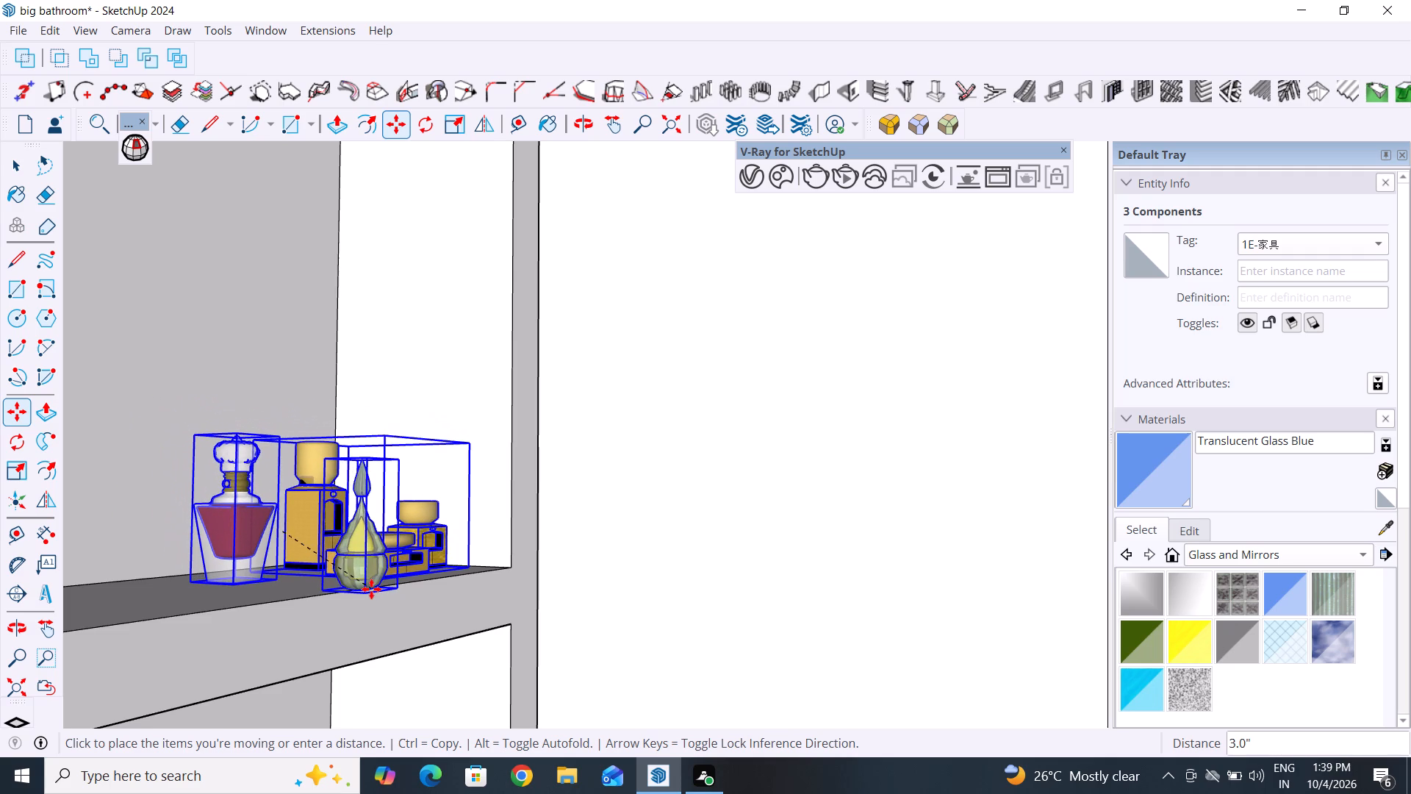
# Shift the three perfume components about 4.7 inches back from the shelf's front edge so they stand fully on it, and deselect them.
pyautogui.scroll(-3, 705, 518)
pyautogui.moveTo(714, 512); pyautogui.dragTo(706, 723, button='middle')
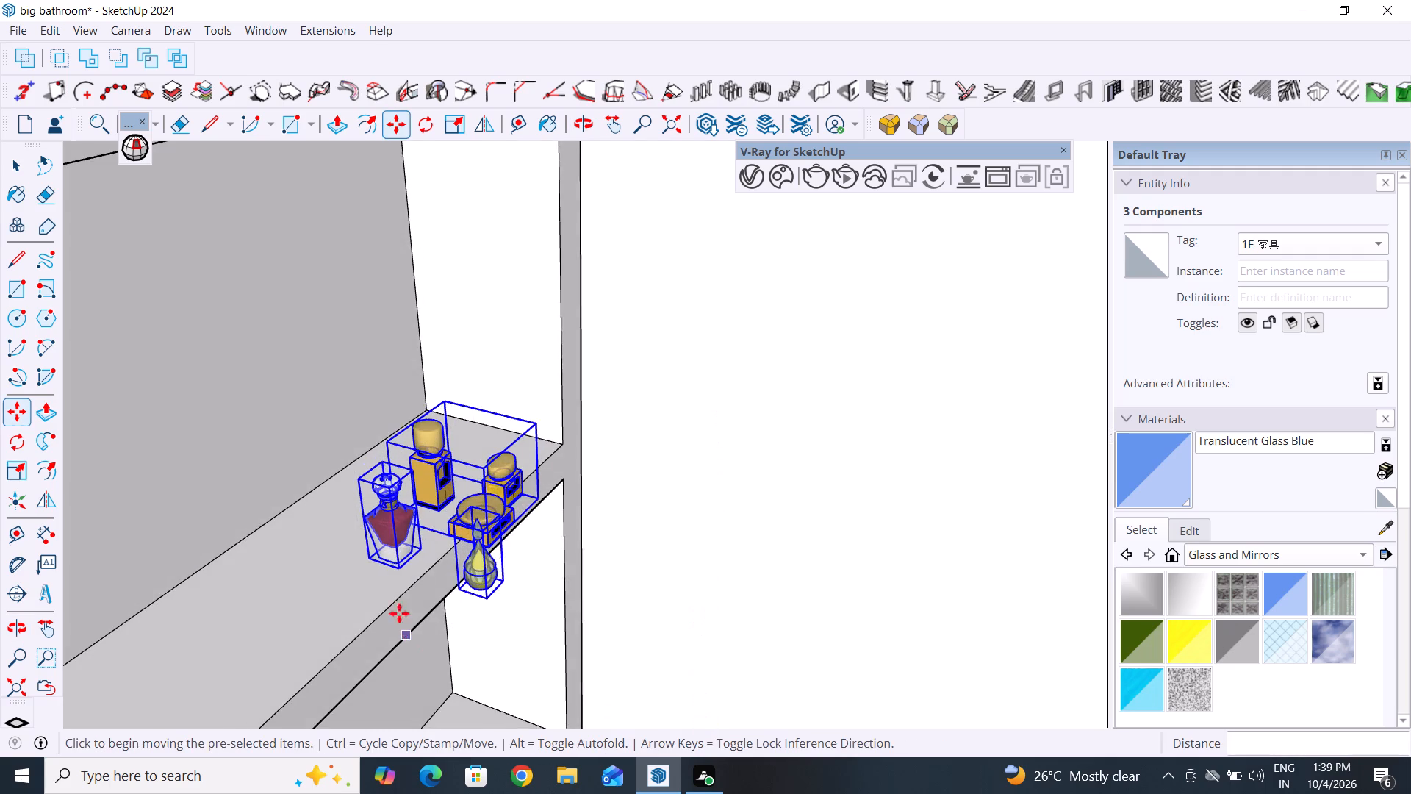
pyautogui.scroll(4, 413, 590)
pyautogui.scroll(2, 552, 604)
pyautogui.click(508, 615)
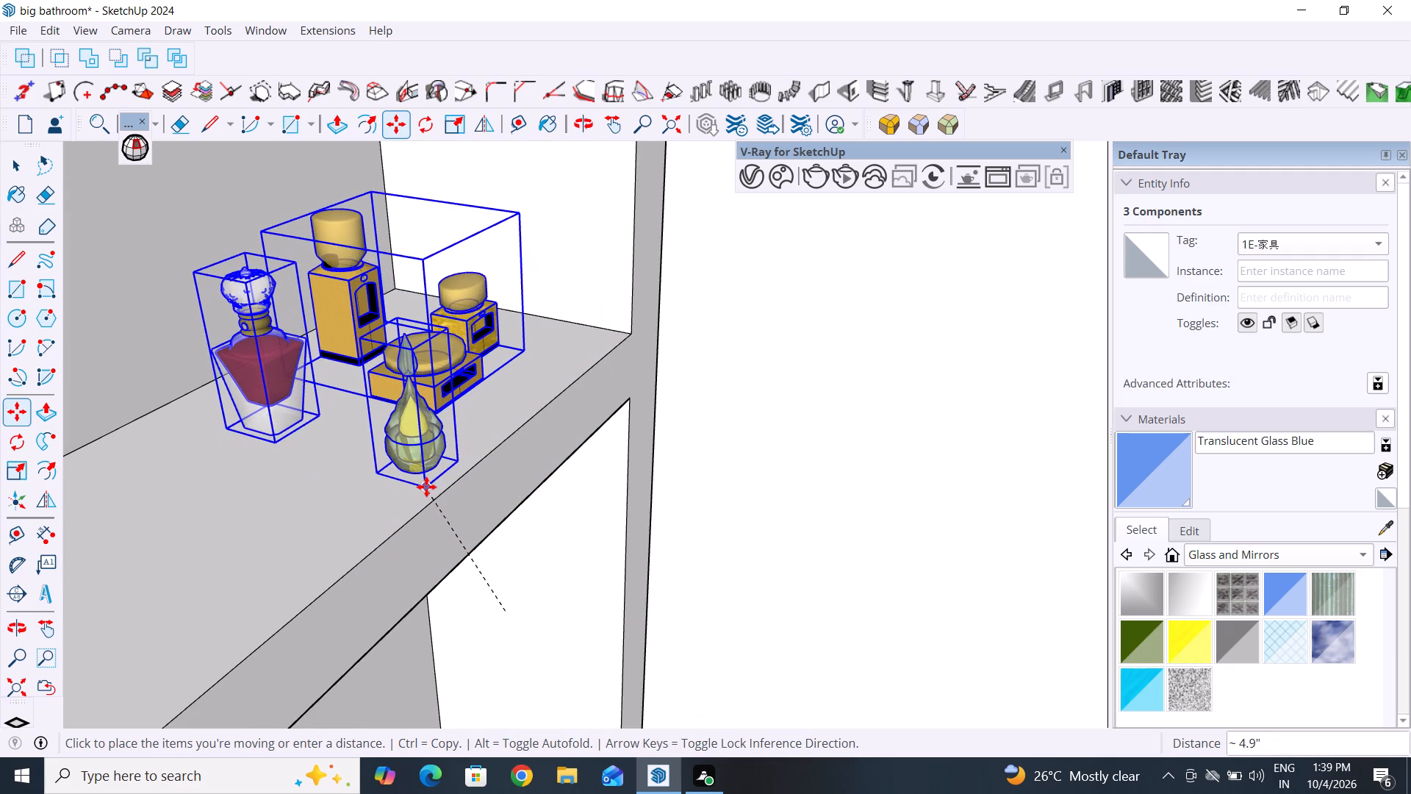
pyautogui.click(423, 493)
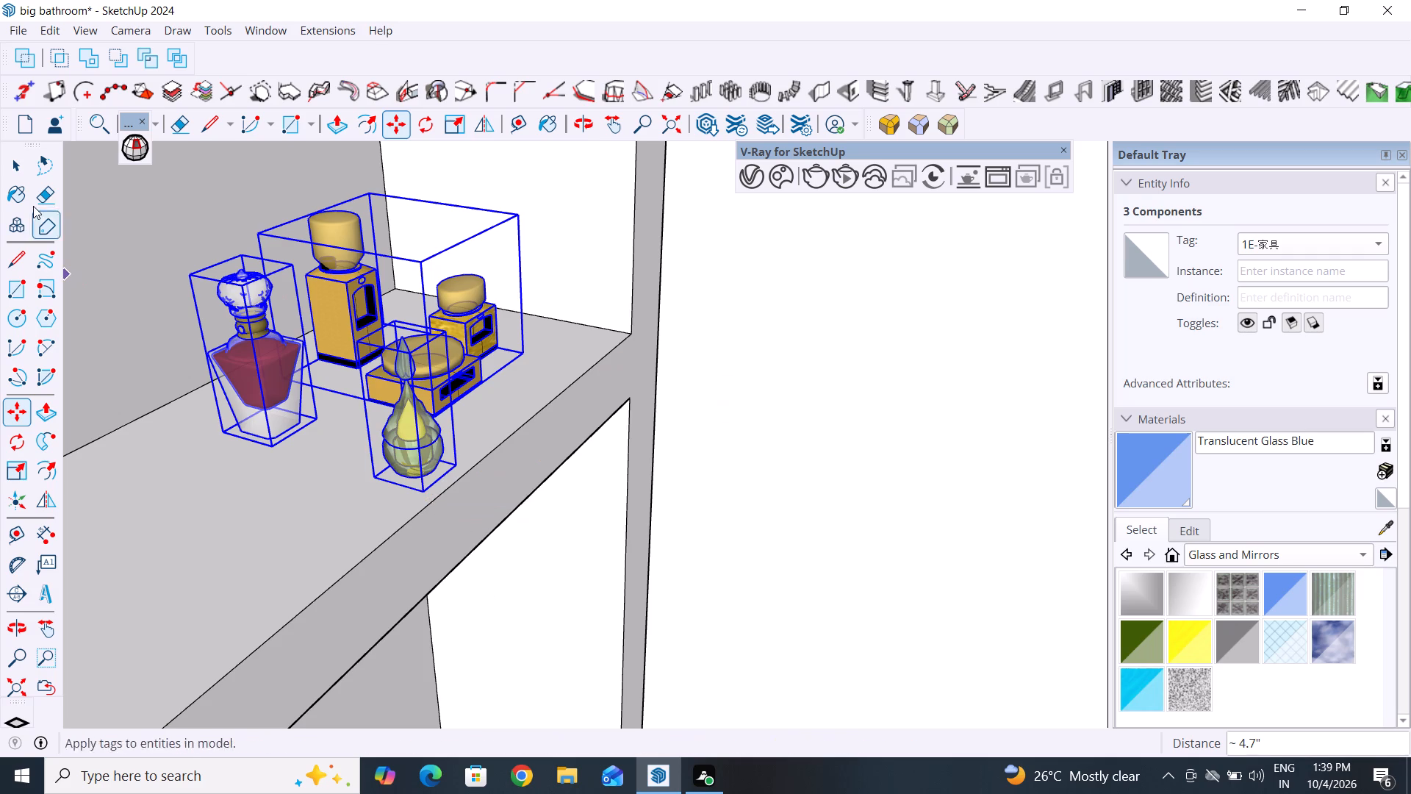
pyautogui.click(12, 171)
pyautogui.scroll(3, 450, 497)
pyautogui.scroll(-6, 470, 507)
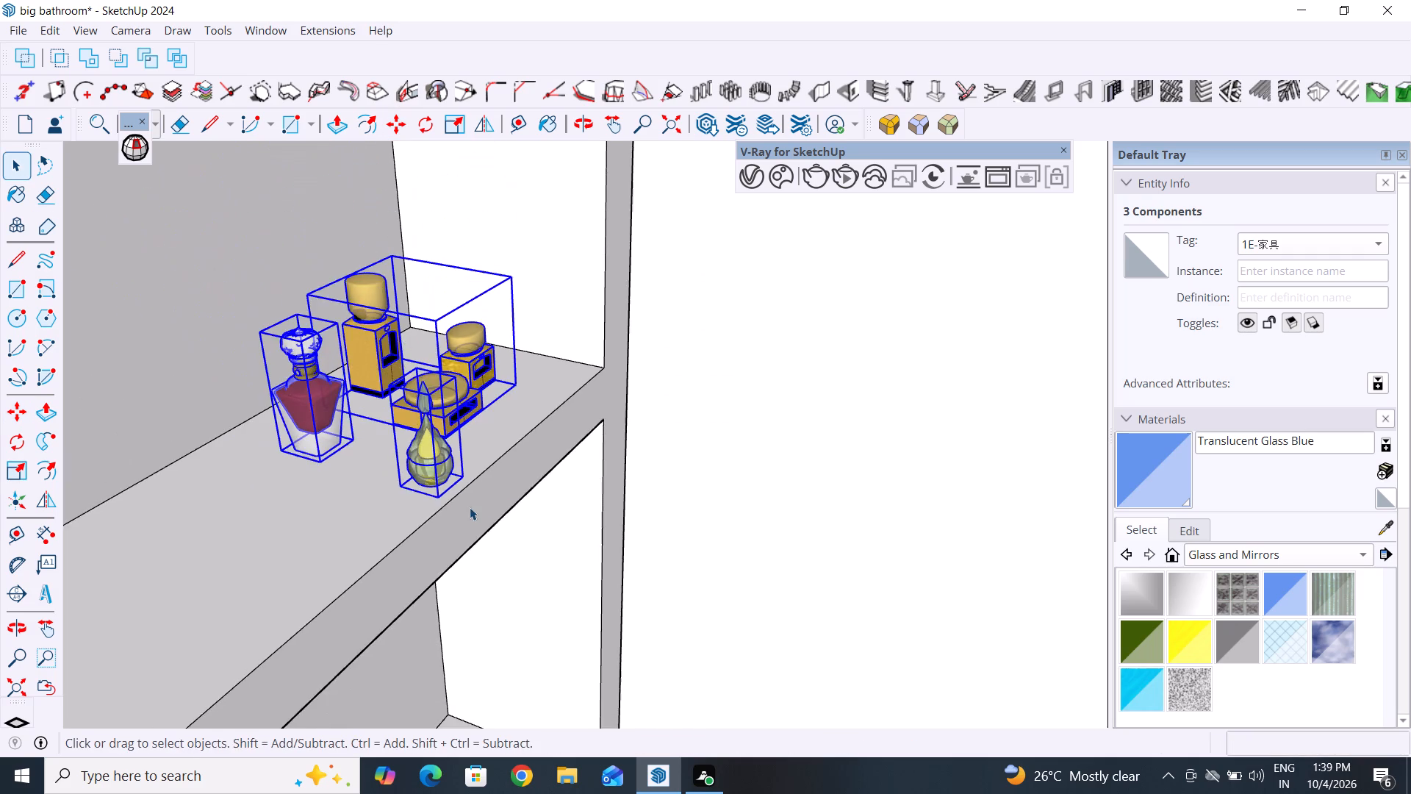
pyautogui.moveTo(468, 511); pyautogui.dragTo(325, 407, button='middle')
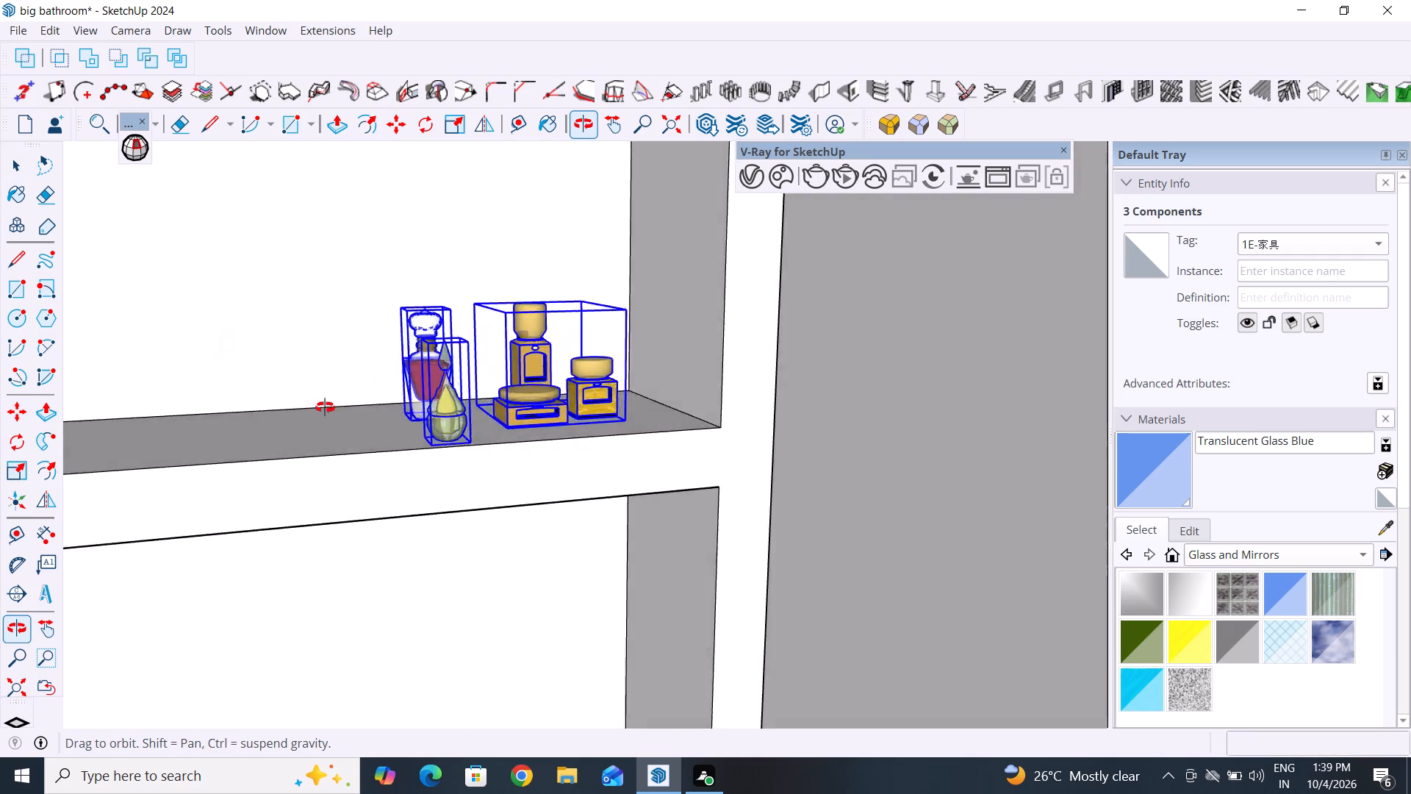
pyautogui.moveTo(325, 407); pyautogui.dragTo(443, 425, button='middle')
pyautogui.scroll(-20, 405, 482)
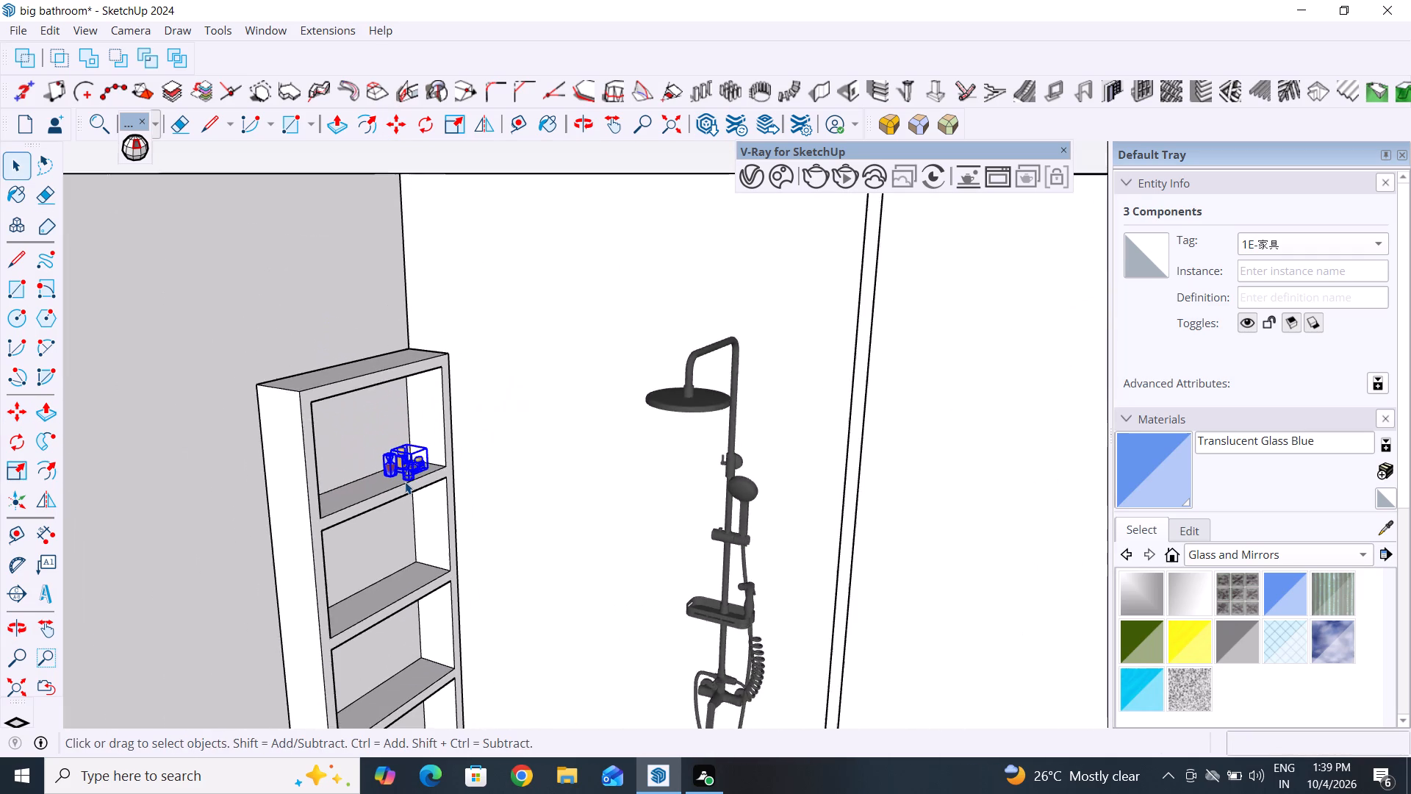
pyautogui.scroll(-11, 407, 481)
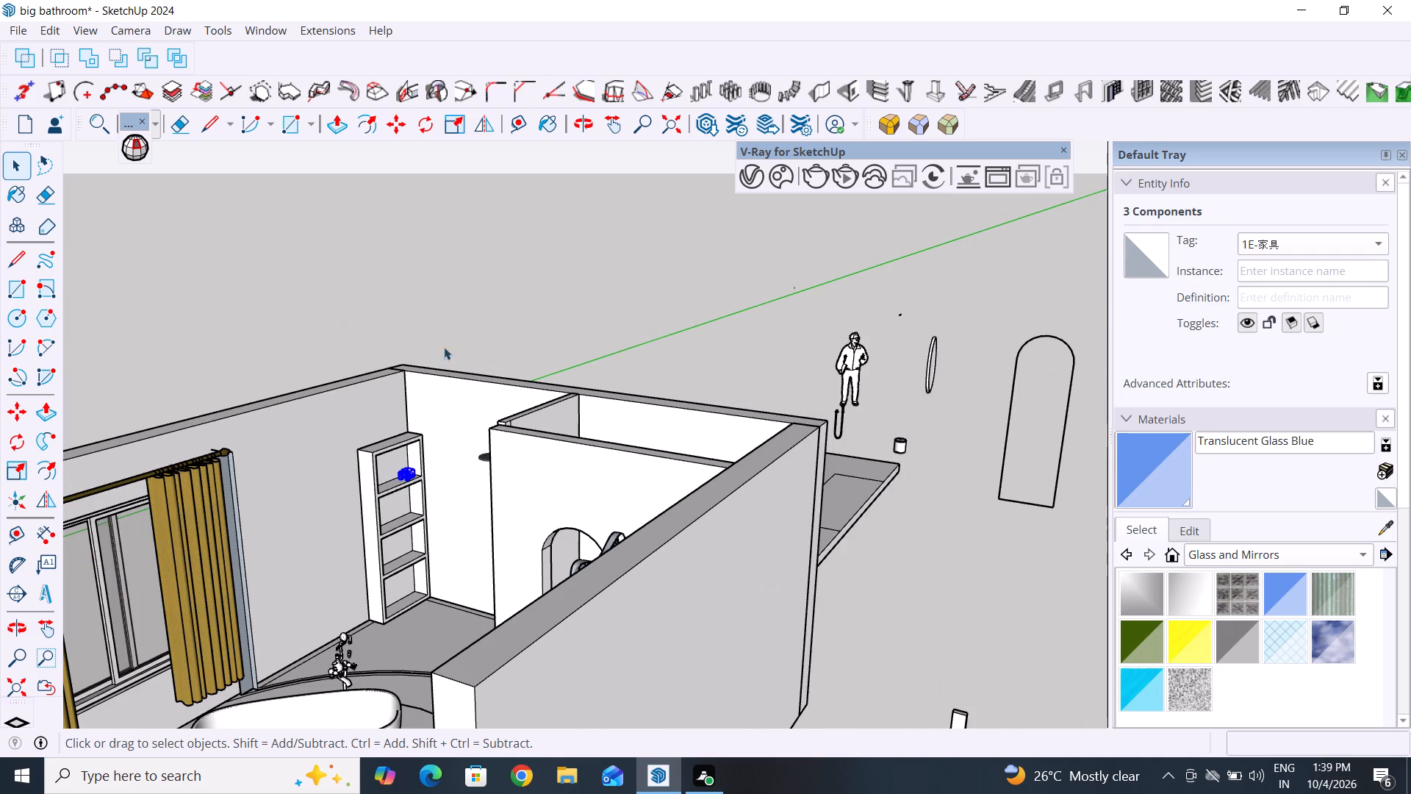
pyautogui.click(487, 306)
# Group the three green lidded jars and the four perfume bottles in front of them among the spare accessories.
pyautogui.scroll(-5, 586, 396)
pyautogui.moveTo(600, 510); pyautogui.dragTo(740, 561, button='middle')
pyautogui.scroll(5, 1037, 484)
pyautogui.scroll(-10, 651, 493)
pyautogui.scroll(5, 991, 472)
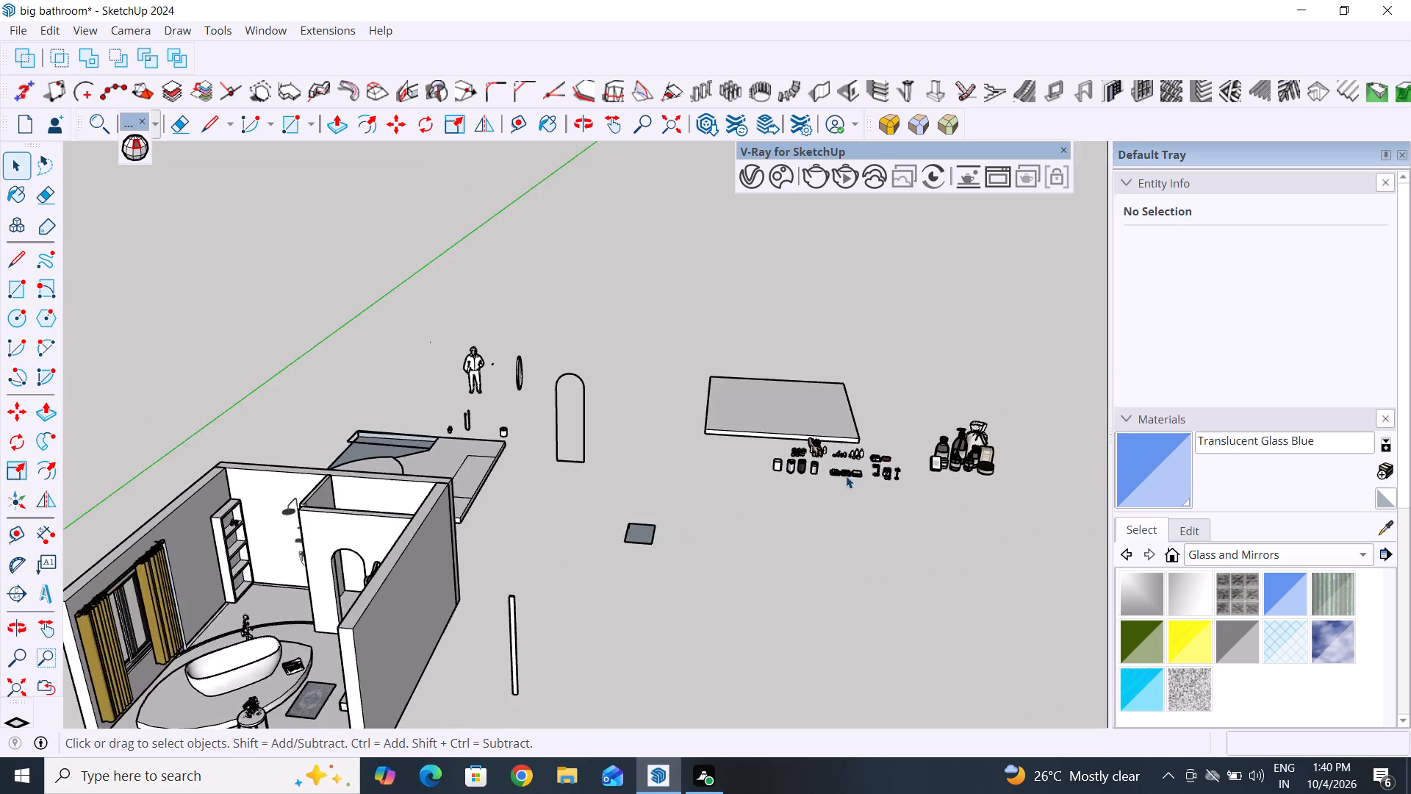
pyautogui.scroll(15, 846, 476)
pyautogui.scroll(9, 723, 419)
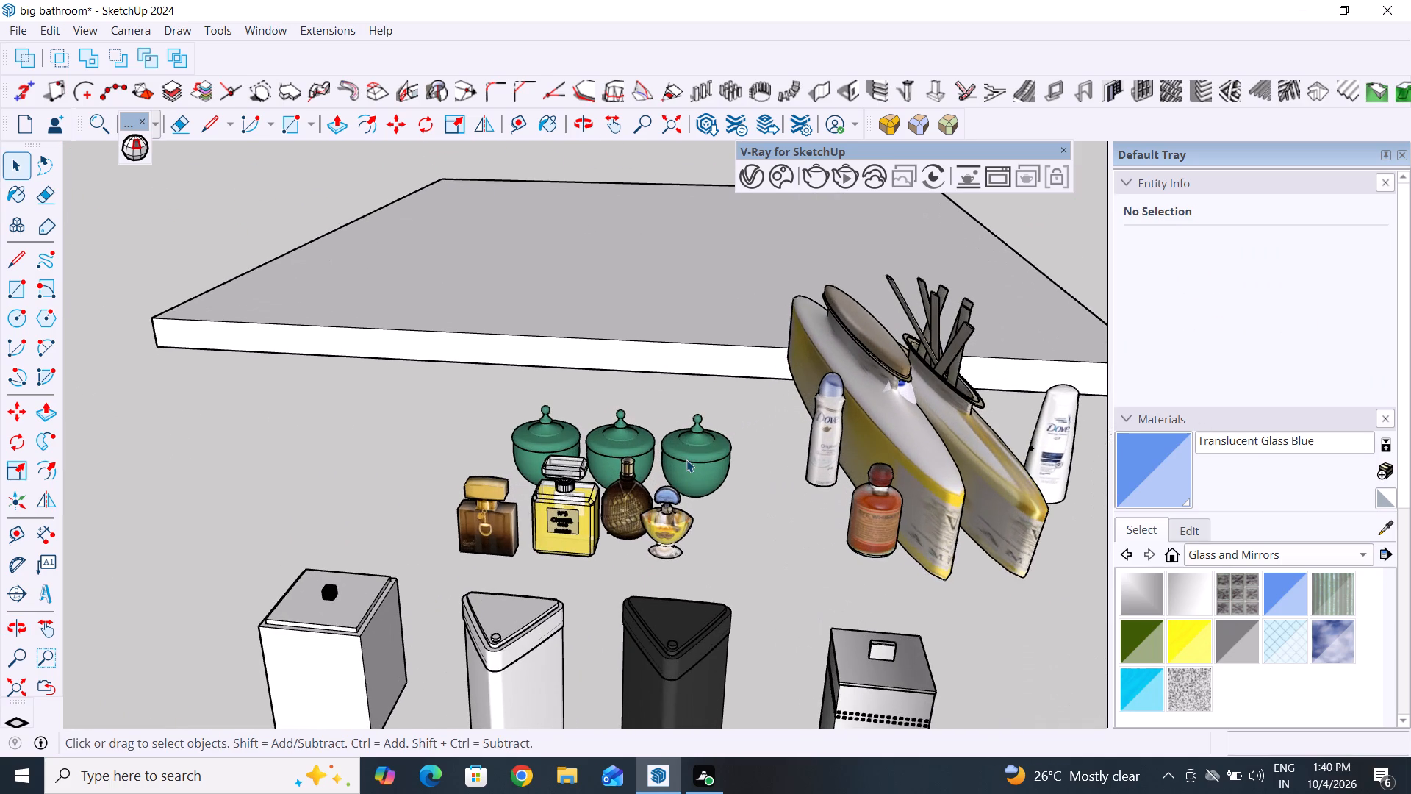
pyautogui.moveTo(733, 412); pyautogui.dragTo(449, 577)
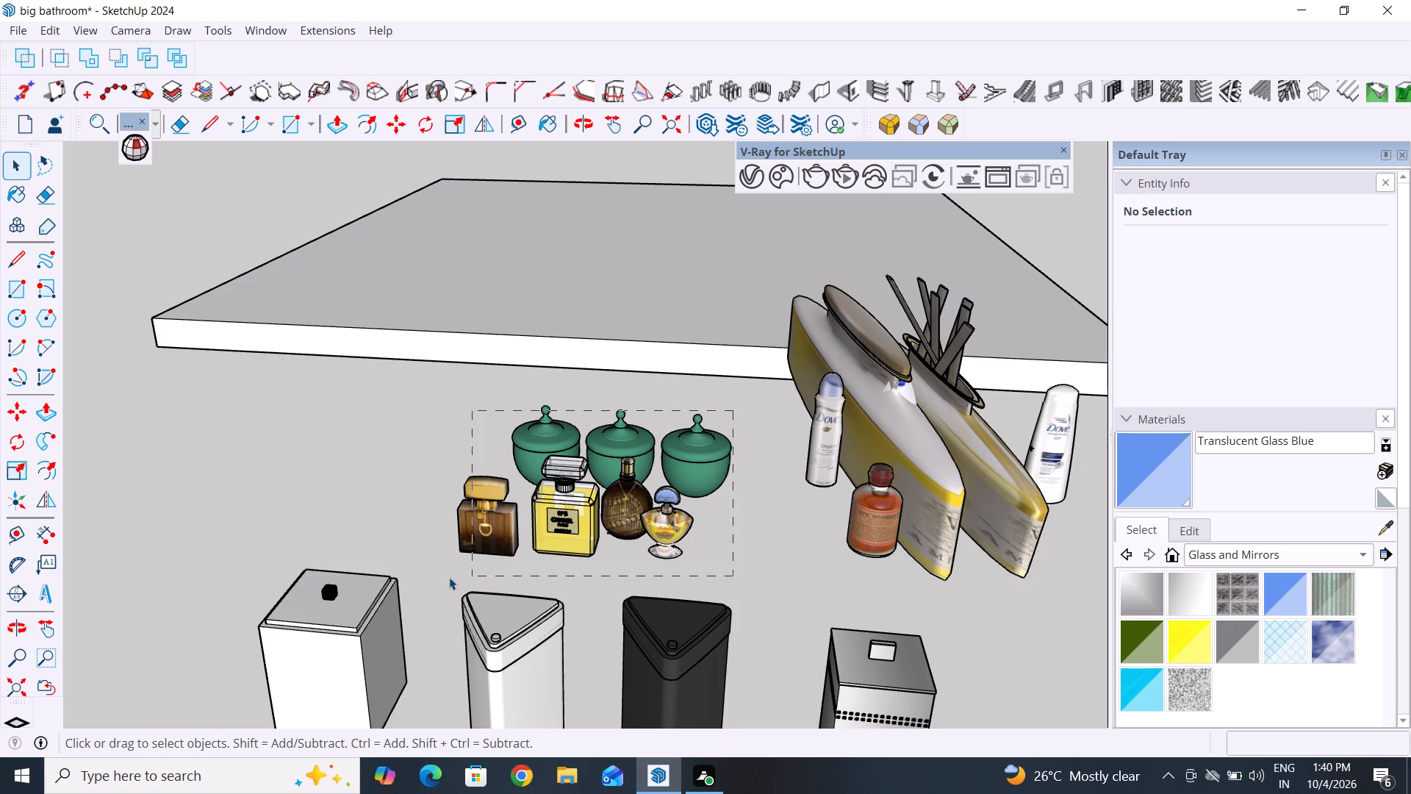
pyautogui.moveTo(449, 577); pyautogui.dragTo(452, 565)
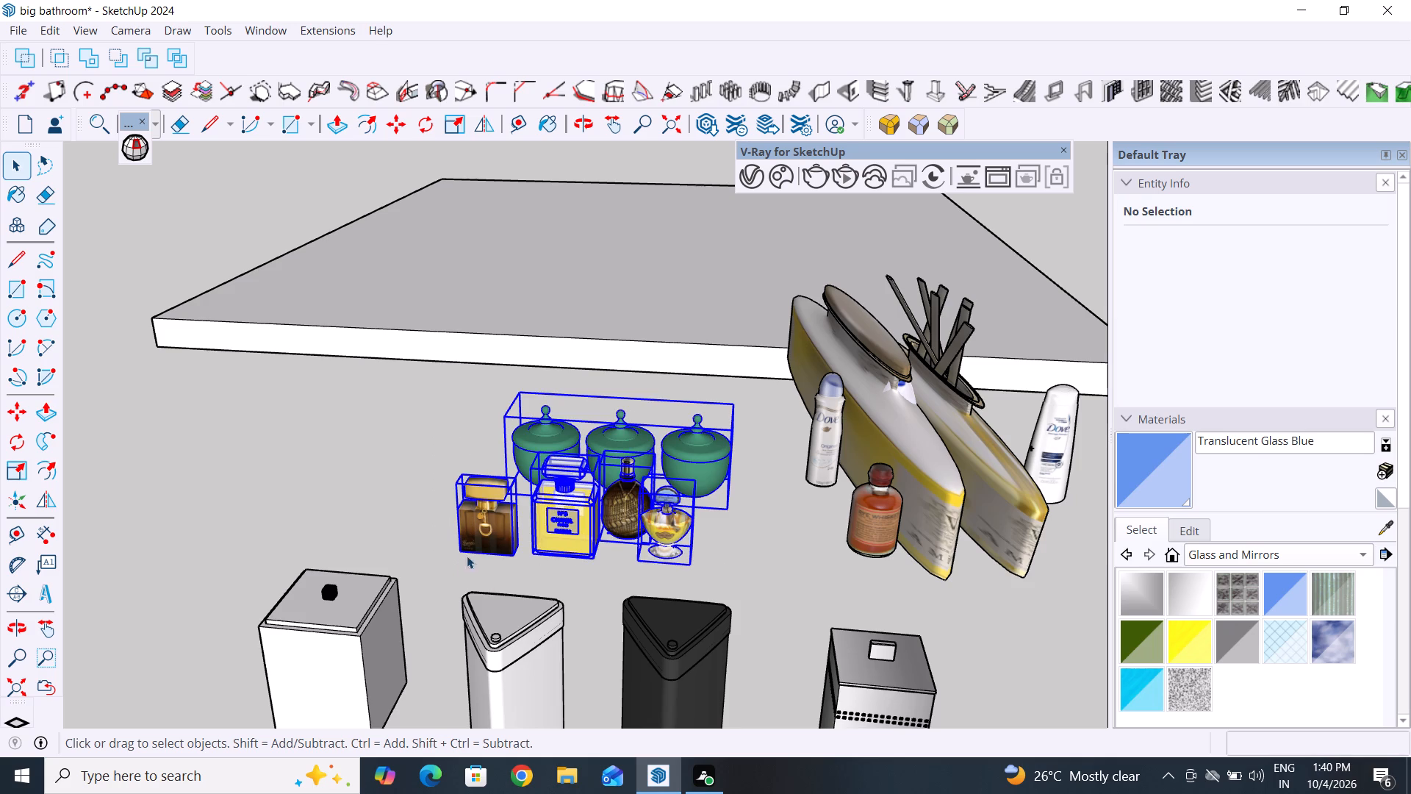
pyautogui.rightClick(496, 526)
pyautogui.click(572, 259)
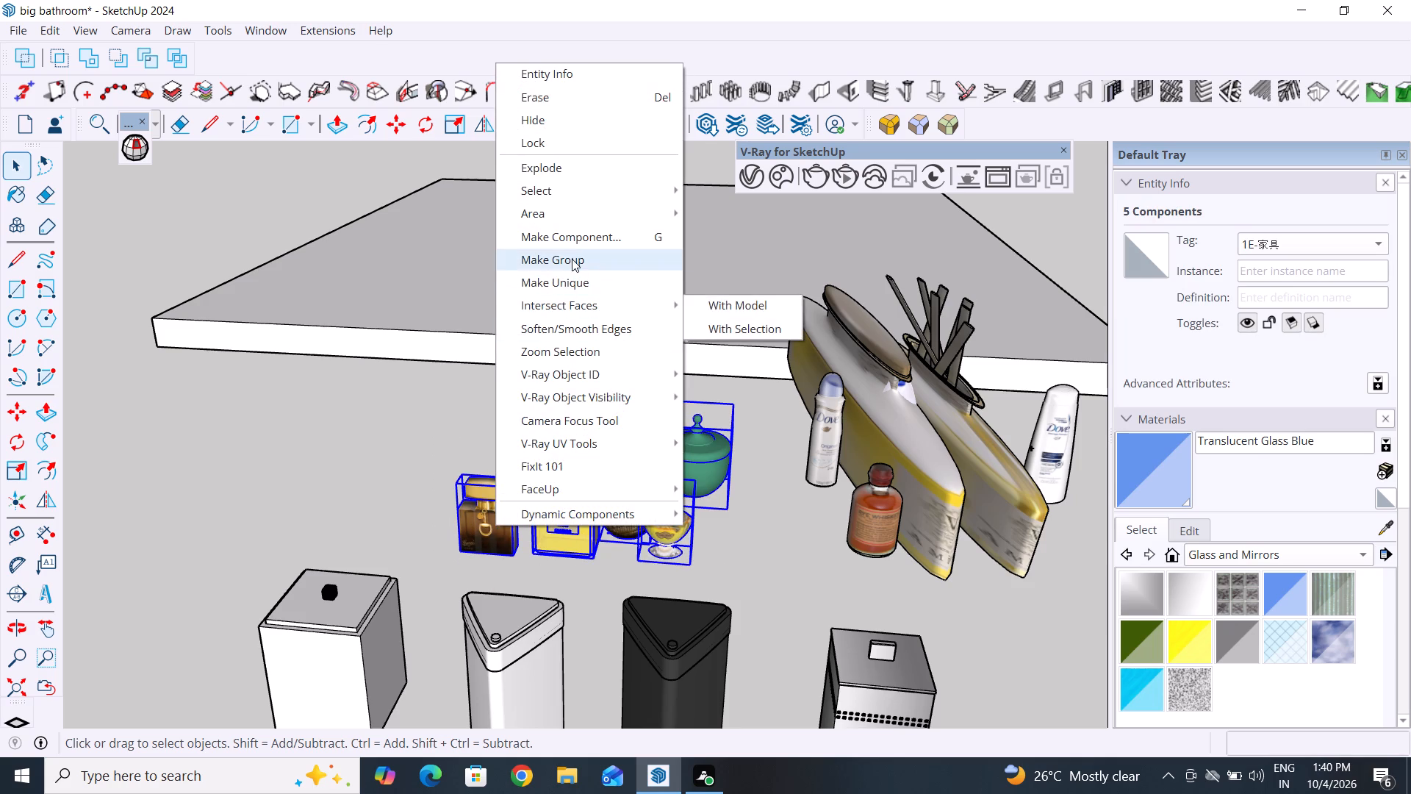
# Scale the jar and perfume group uniformly about its centre to about 0.40.
pyautogui.press('s')
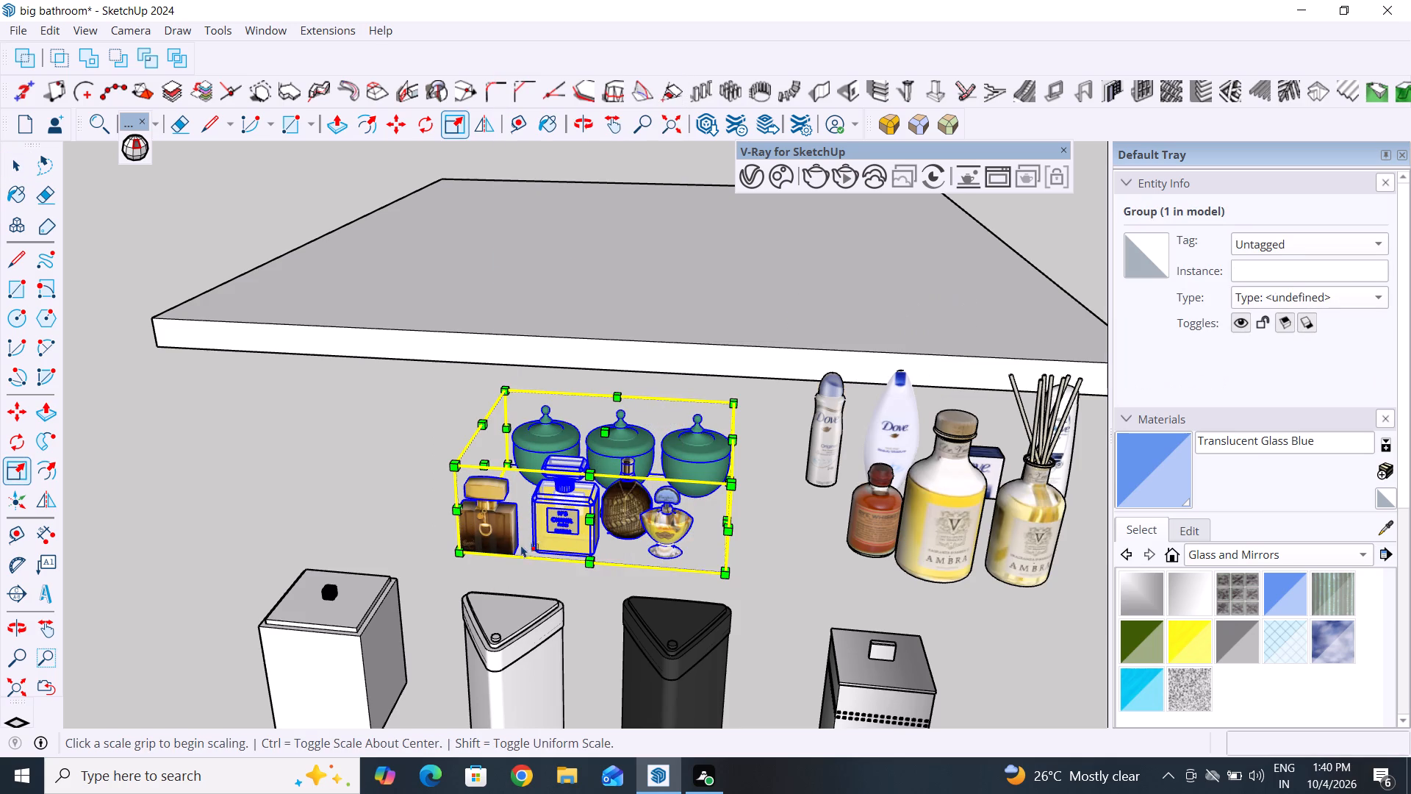
pyautogui.keyDown('ctrl'); pyautogui.moveTo(728, 573); pyautogui.dragTo(682, 534); pyautogui.keyUp('ctrl')
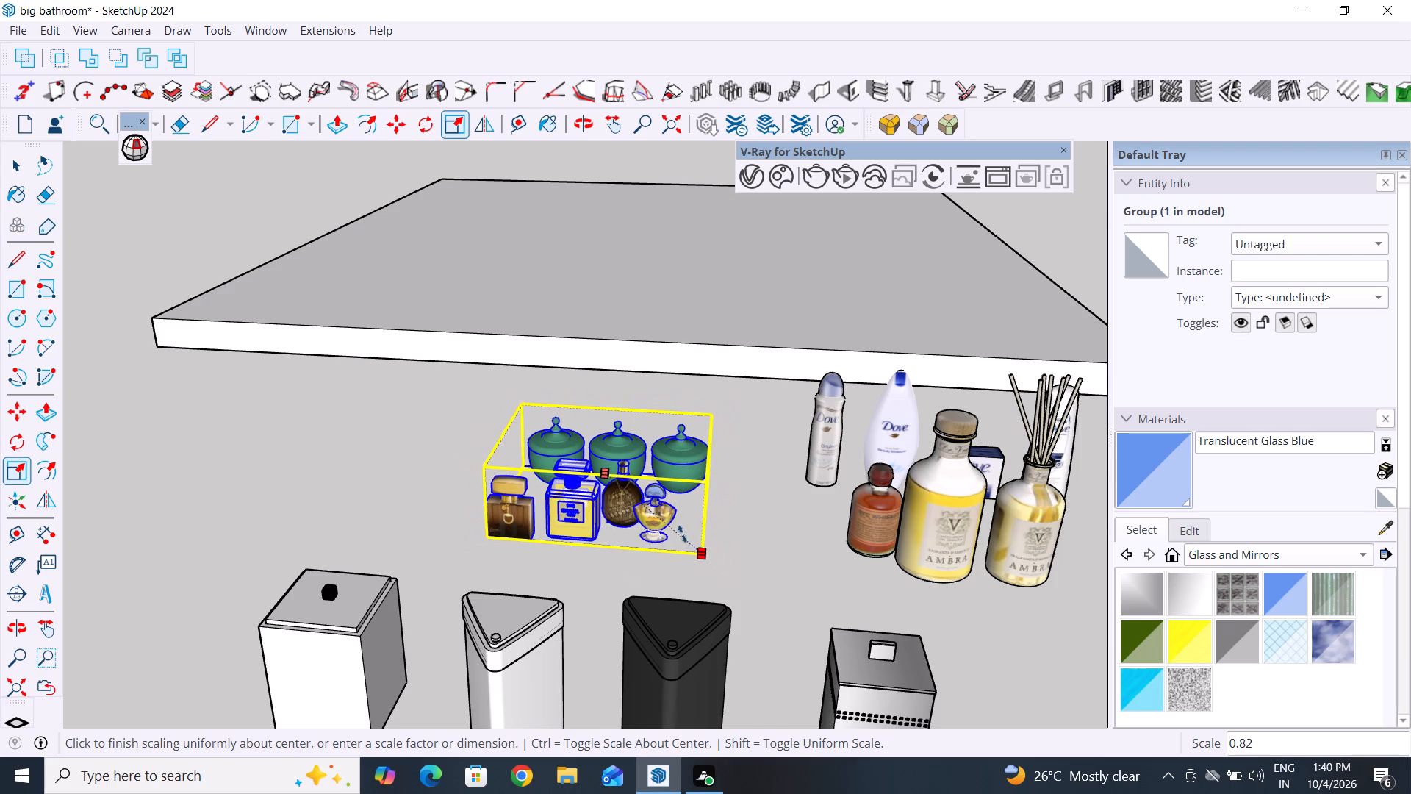
pyautogui.keyDown('ctrl'); pyautogui.moveTo(682, 534); pyautogui.dragTo(650, 512); pyautogui.keyUp('ctrl')
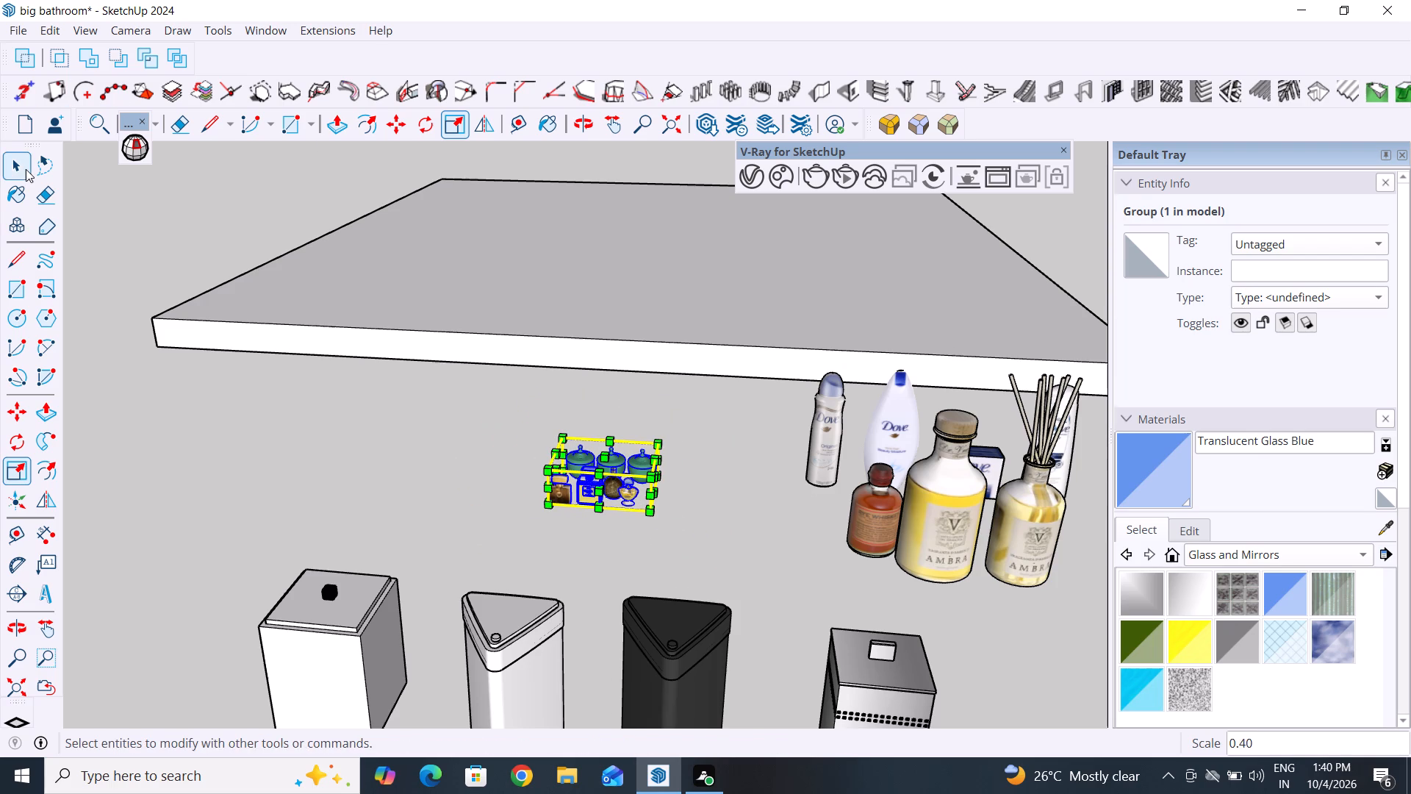
pyautogui.click(24, 170)
# Move the jar and perfume group about 597 inches into the second compartment from the top of the tall shelf unit.
pyautogui.click(592, 485)
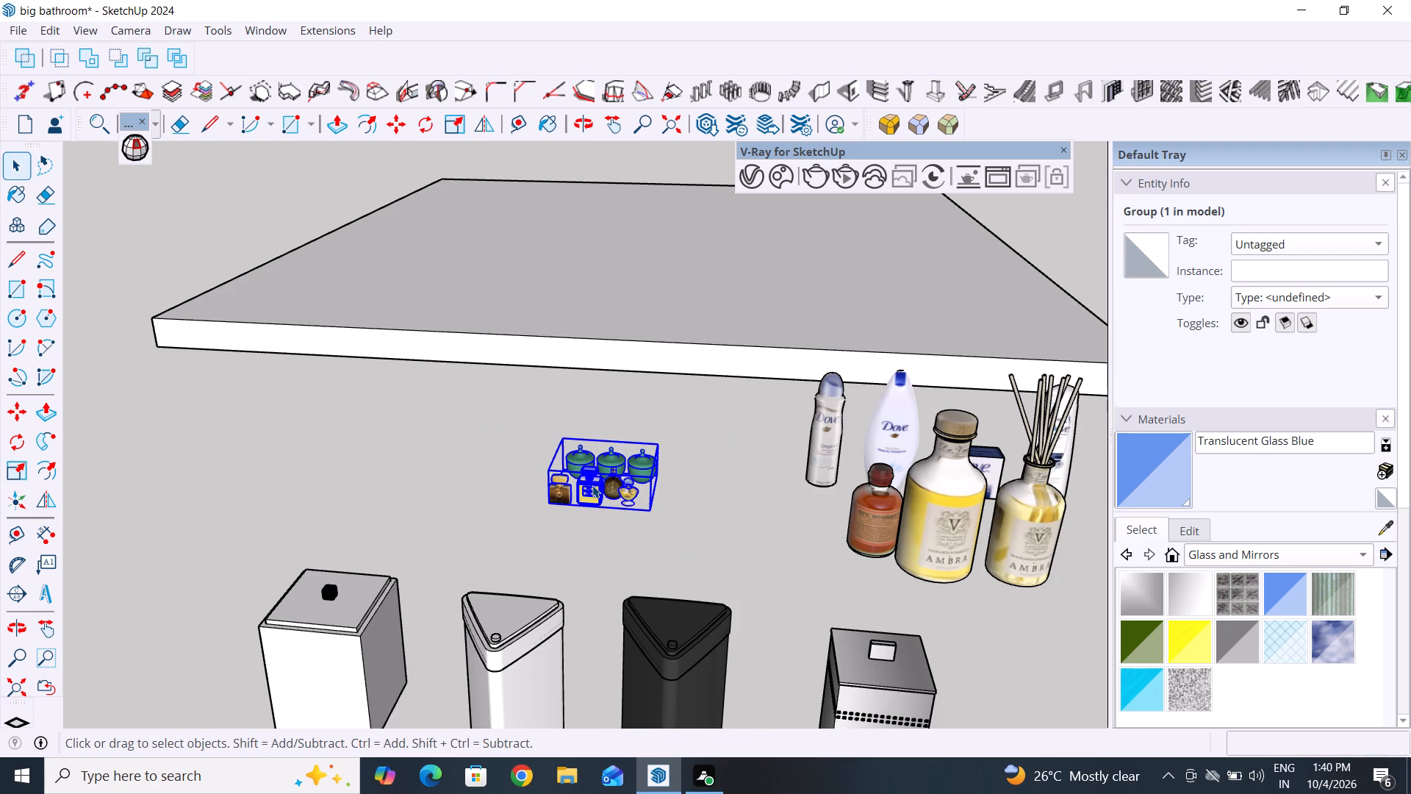
pyautogui.press('m')
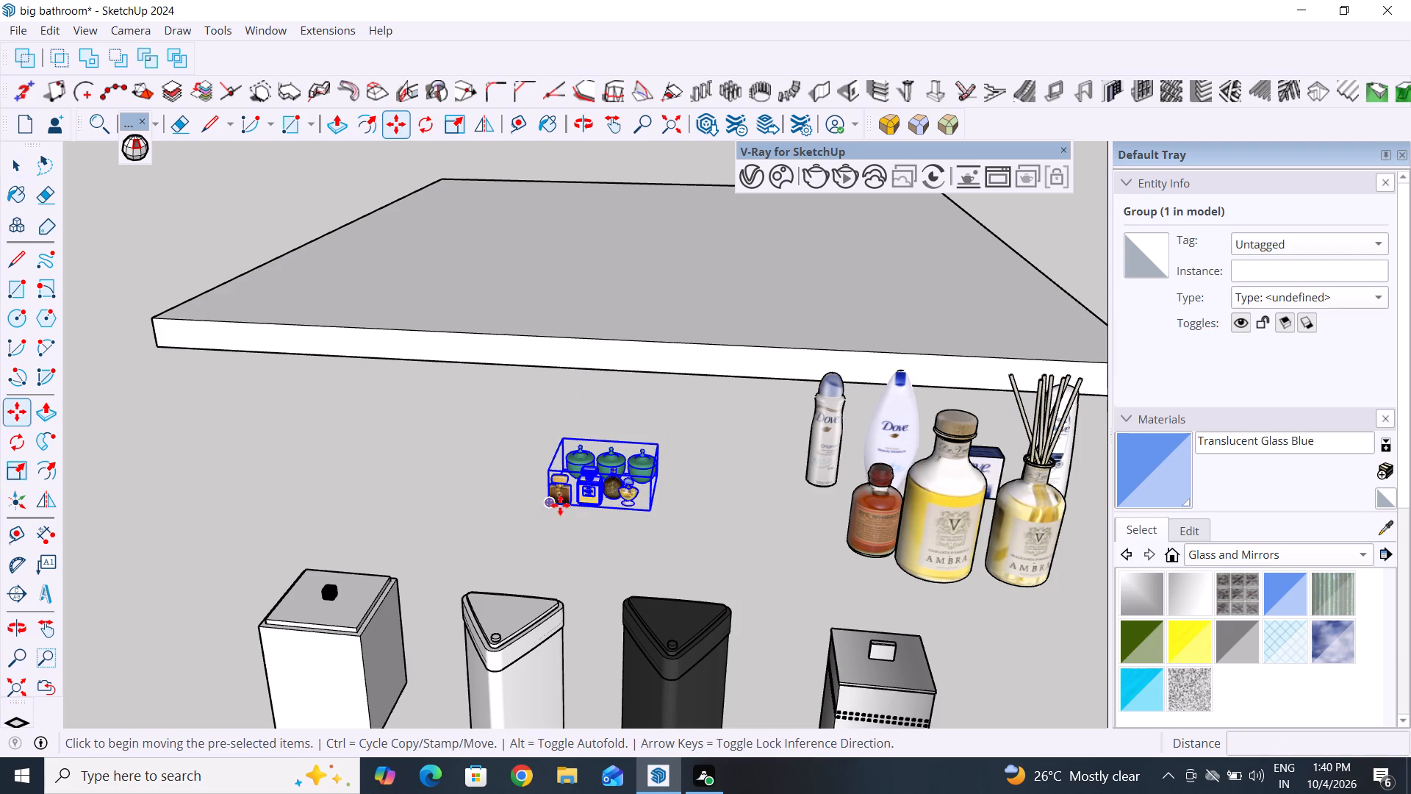
pyautogui.click(550, 504)
pyautogui.scroll(-12, 876, 555)
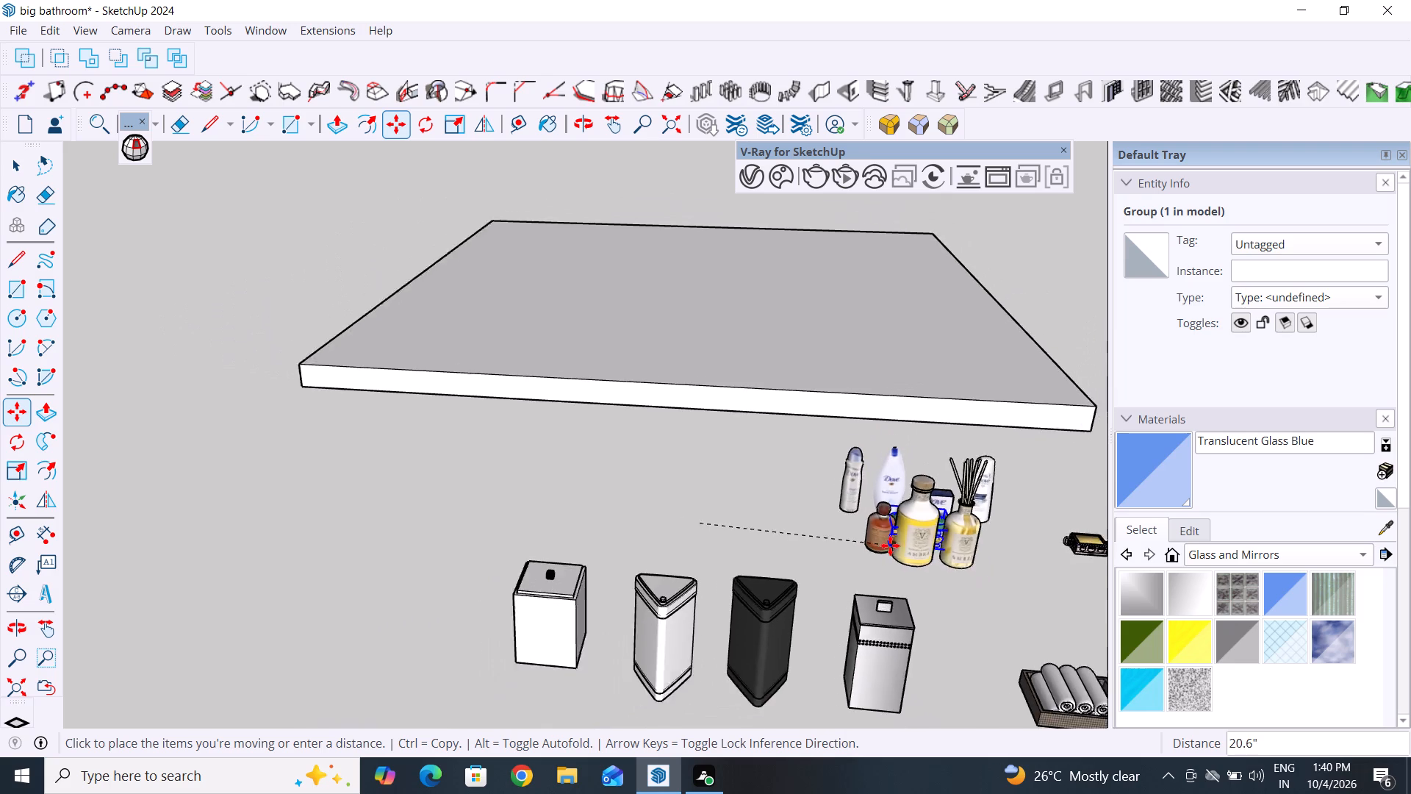
pyautogui.scroll(-14, 893, 538)
pyautogui.scroll(-7, 893, 538)
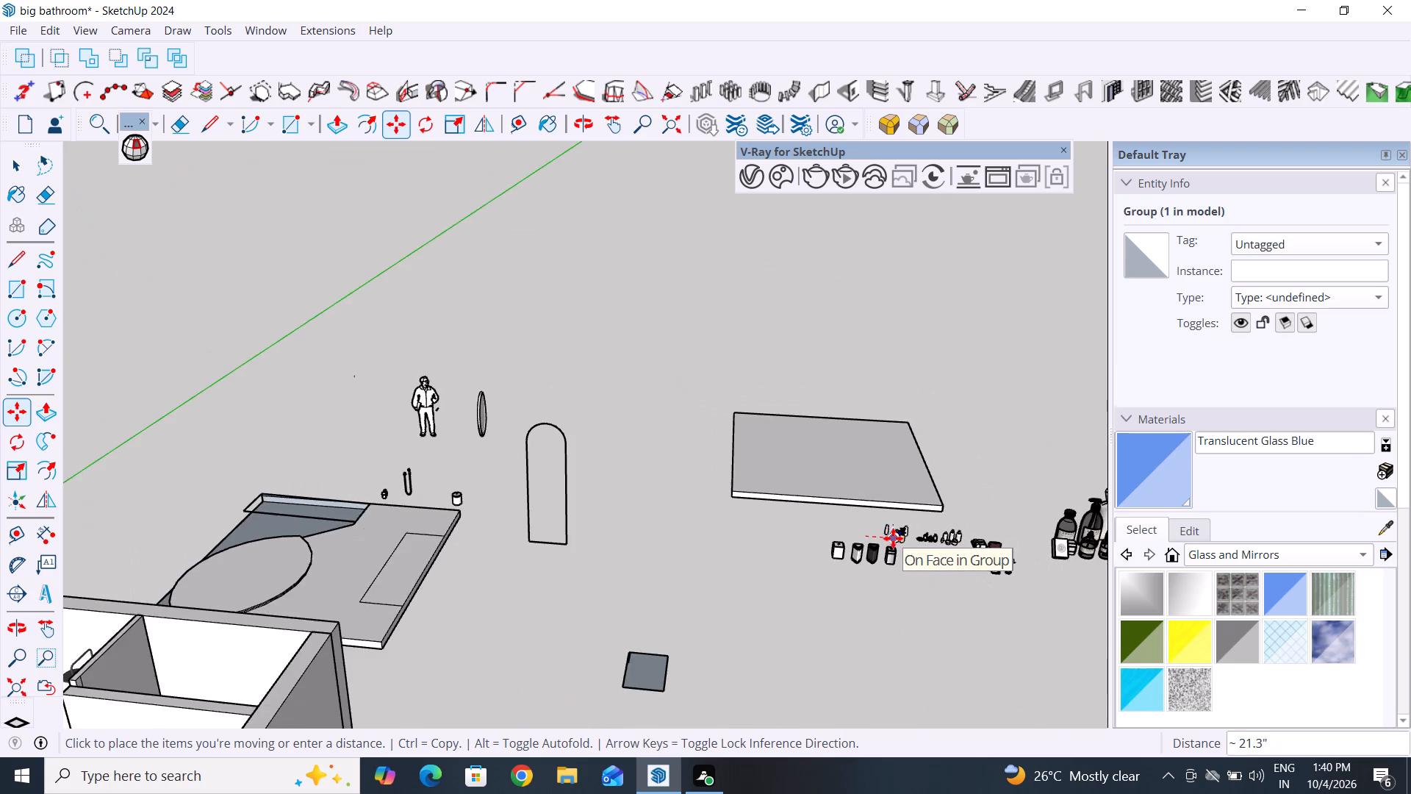
pyautogui.scroll(-2, 893, 538)
pyautogui.moveTo(827, 565); pyautogui.dragTo(644, 548, button='middle')
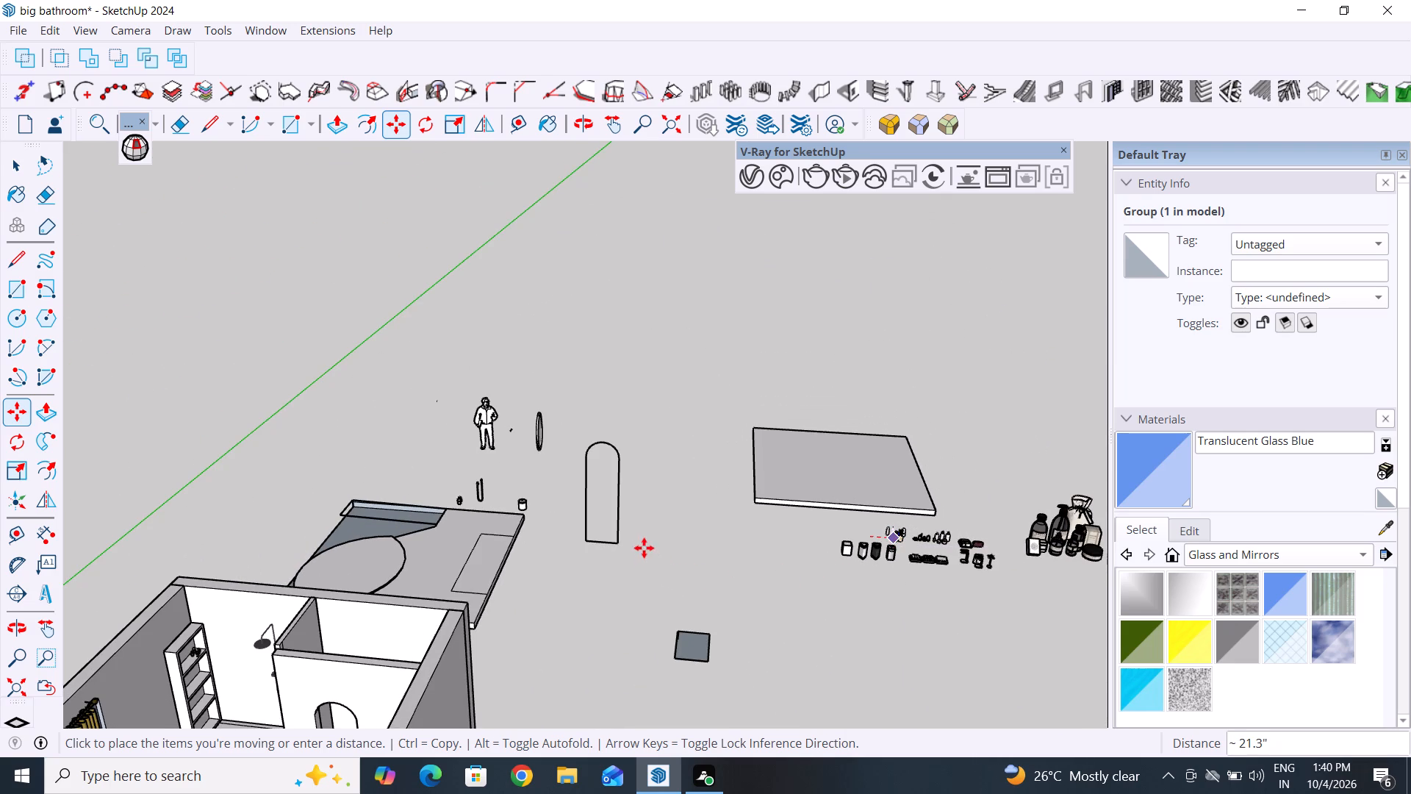
pyautogui.moveTo(644, 548); pyautogui.dragTo(641, 533, button='middle')
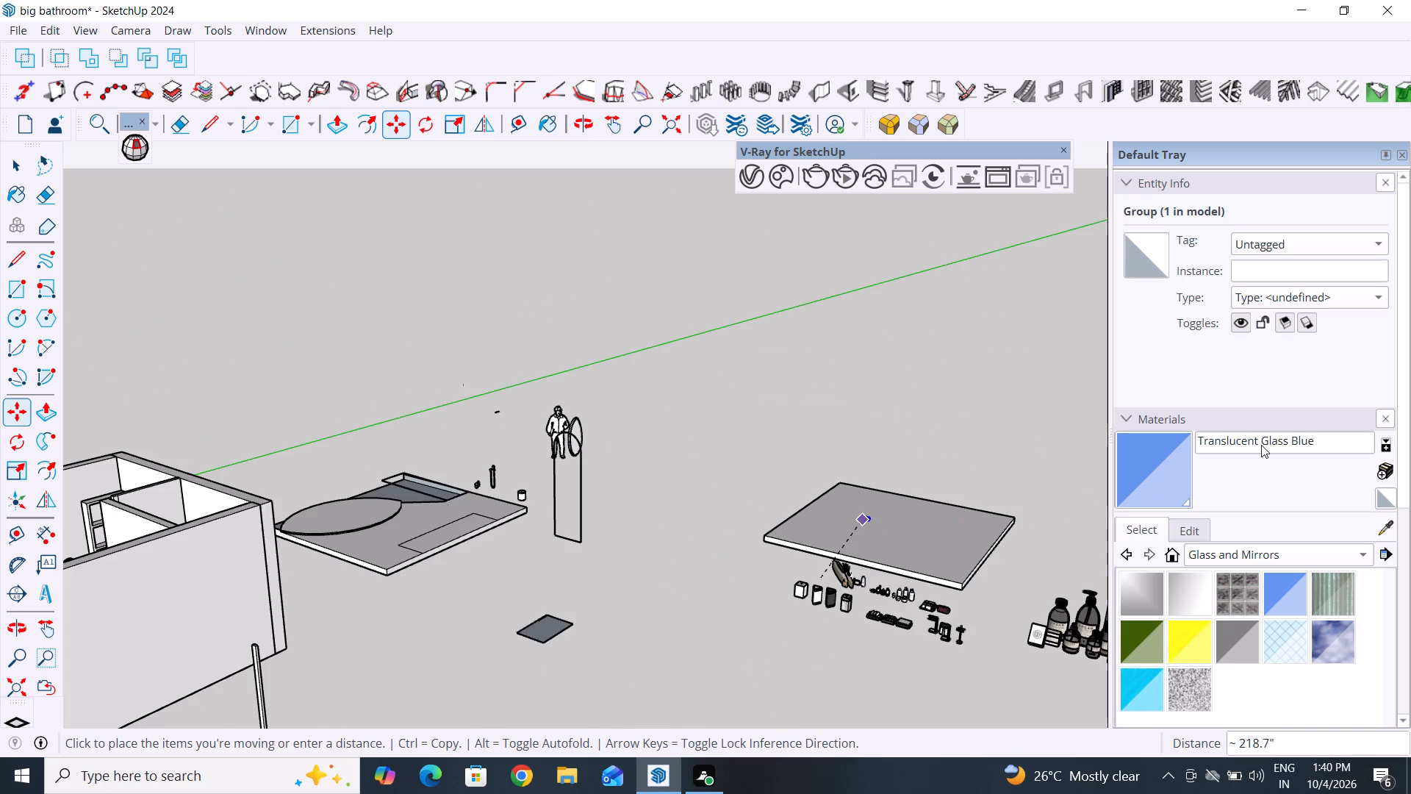
pyautogui.scroll(1, 93, 521)
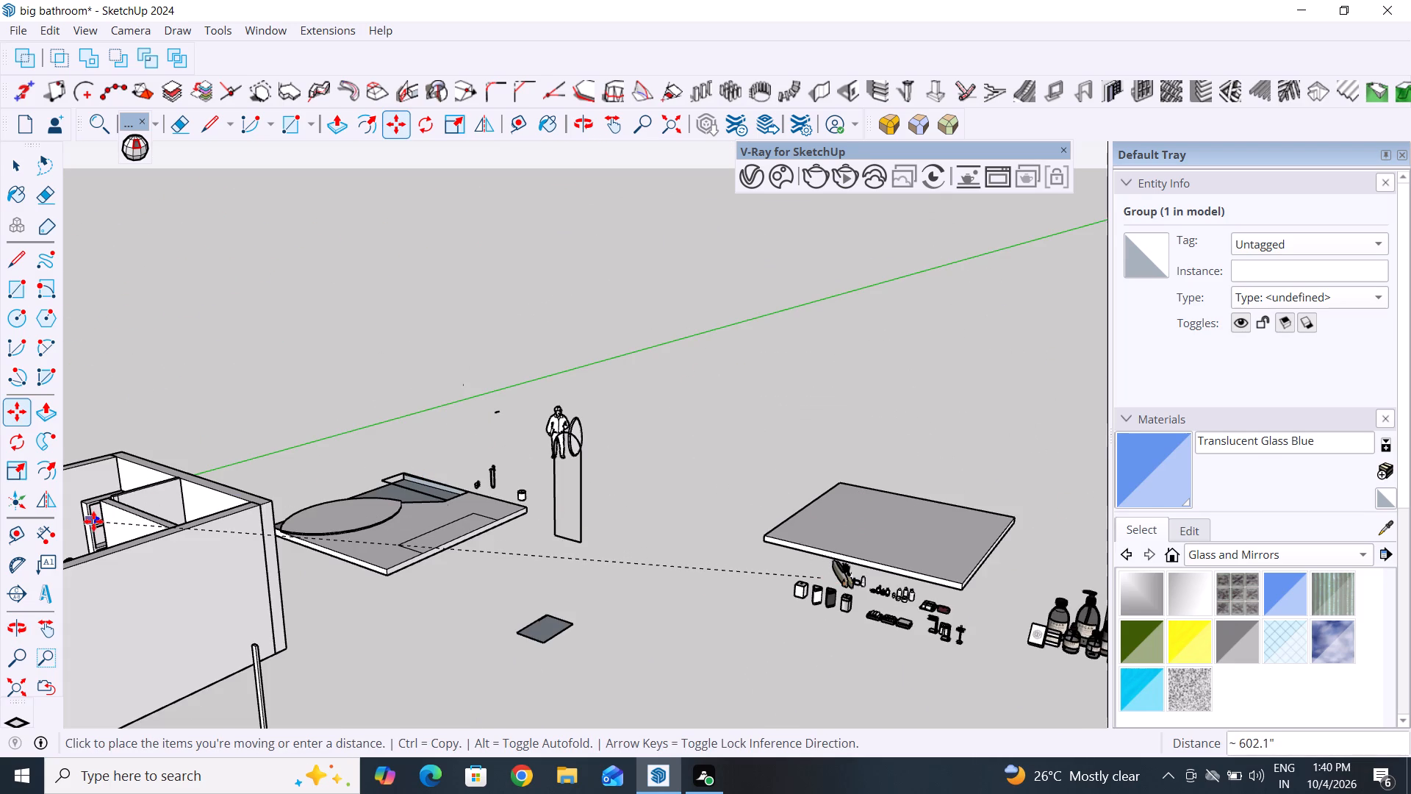
pyautogui.scroll(16, 93, 521)
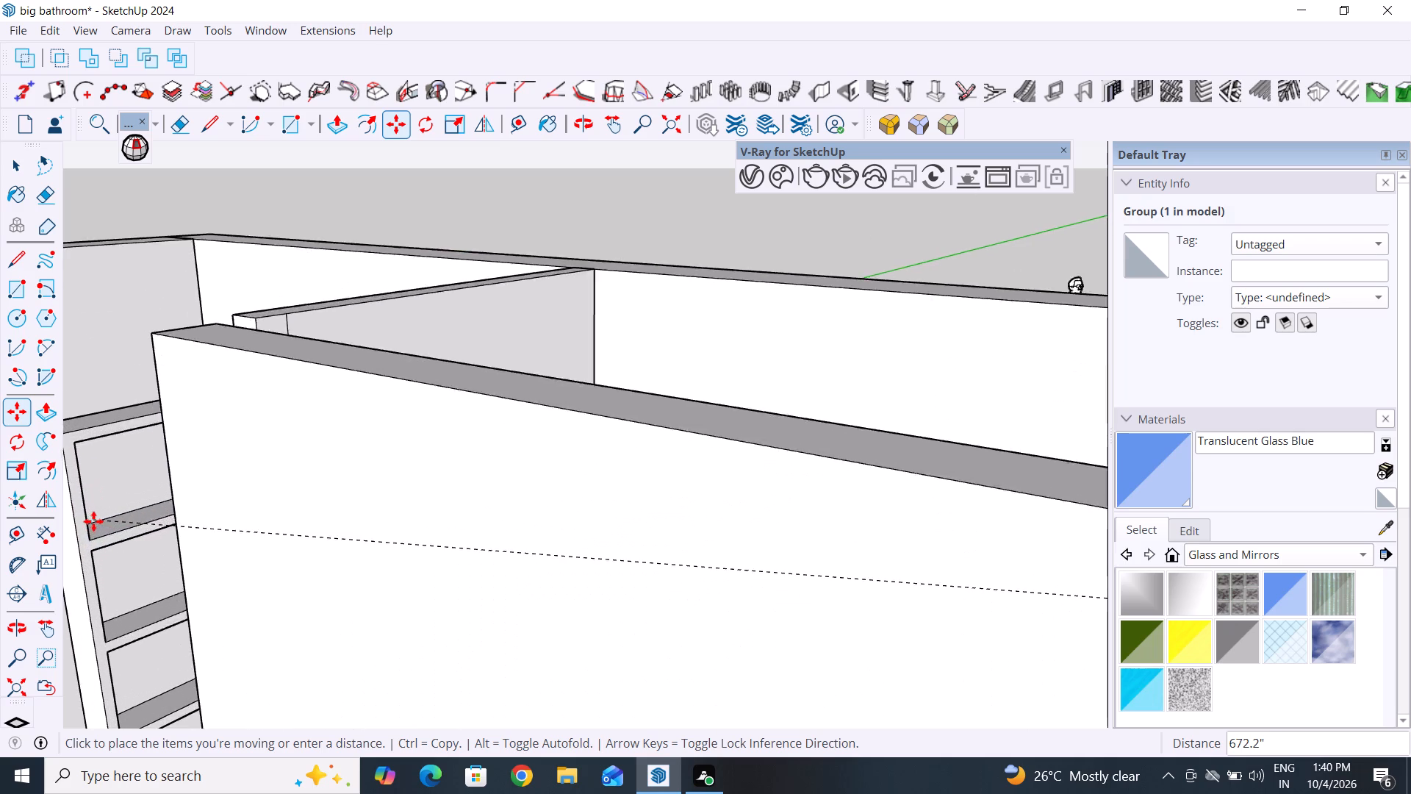
pyautogui.scroll(7, 93, 521)
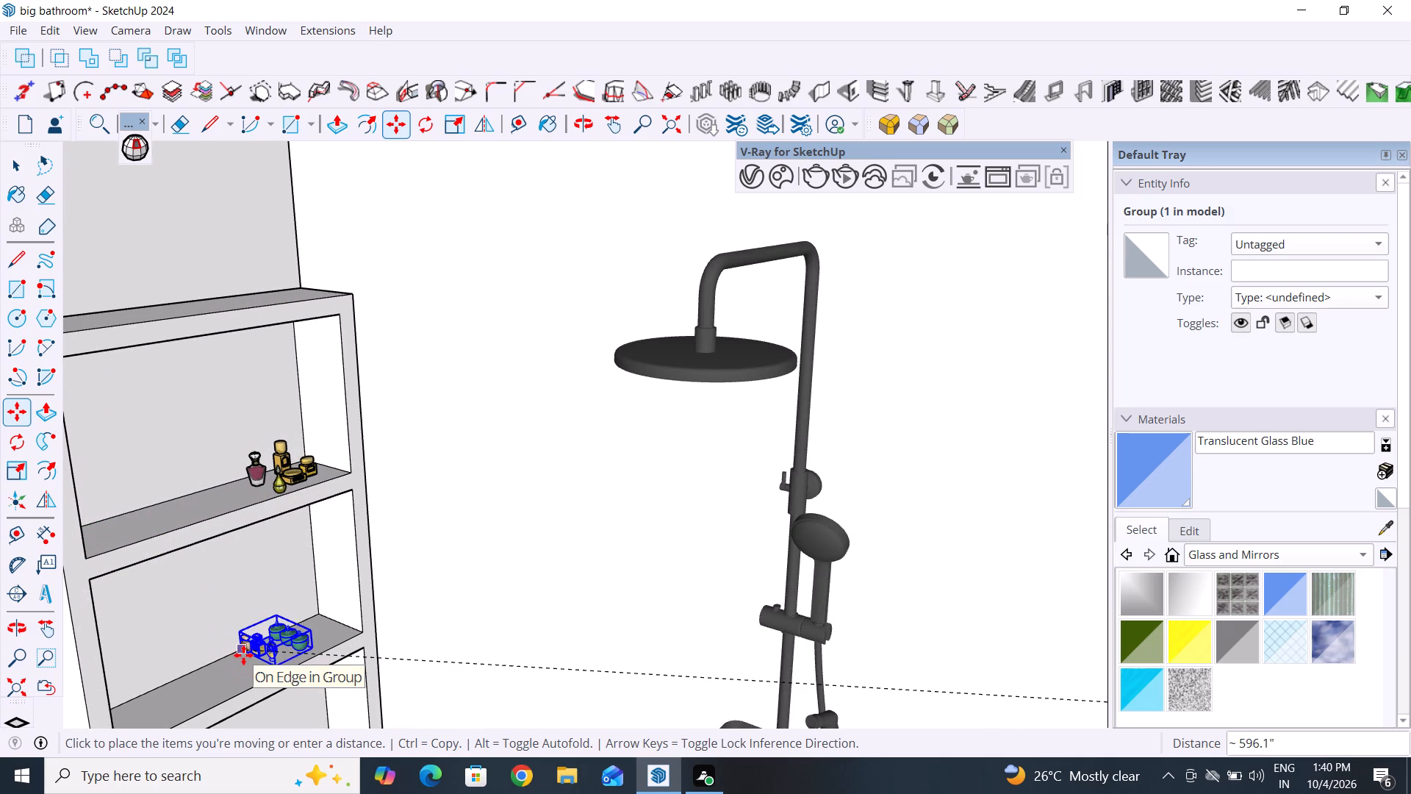
pyautogui.click(206, 681)
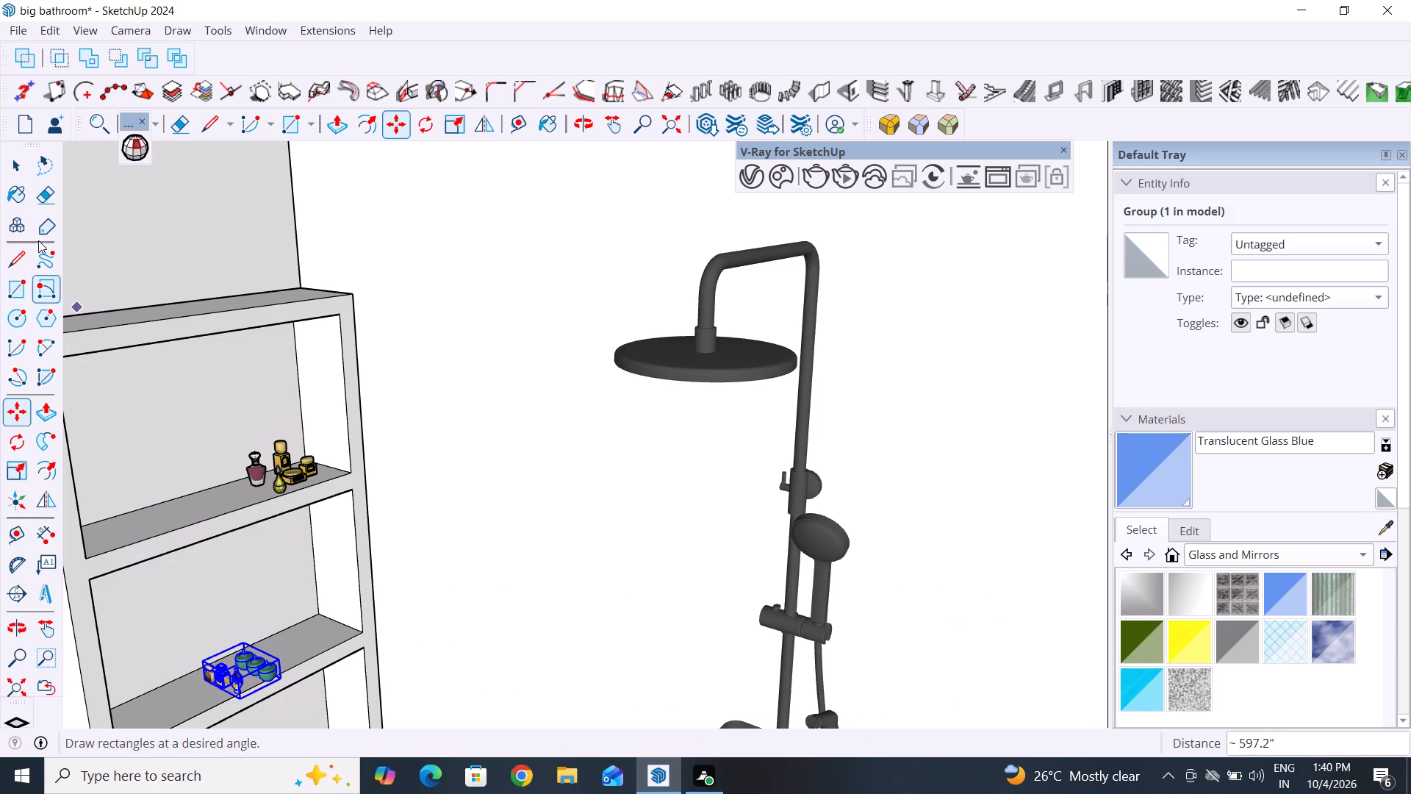
pyautogui.click(26, 174)
# Scale the yellow teardrop bottle (perfume 02) in the top compartment uniformly to about 2.36.
pyautogui.scroll(9, 232, 506)
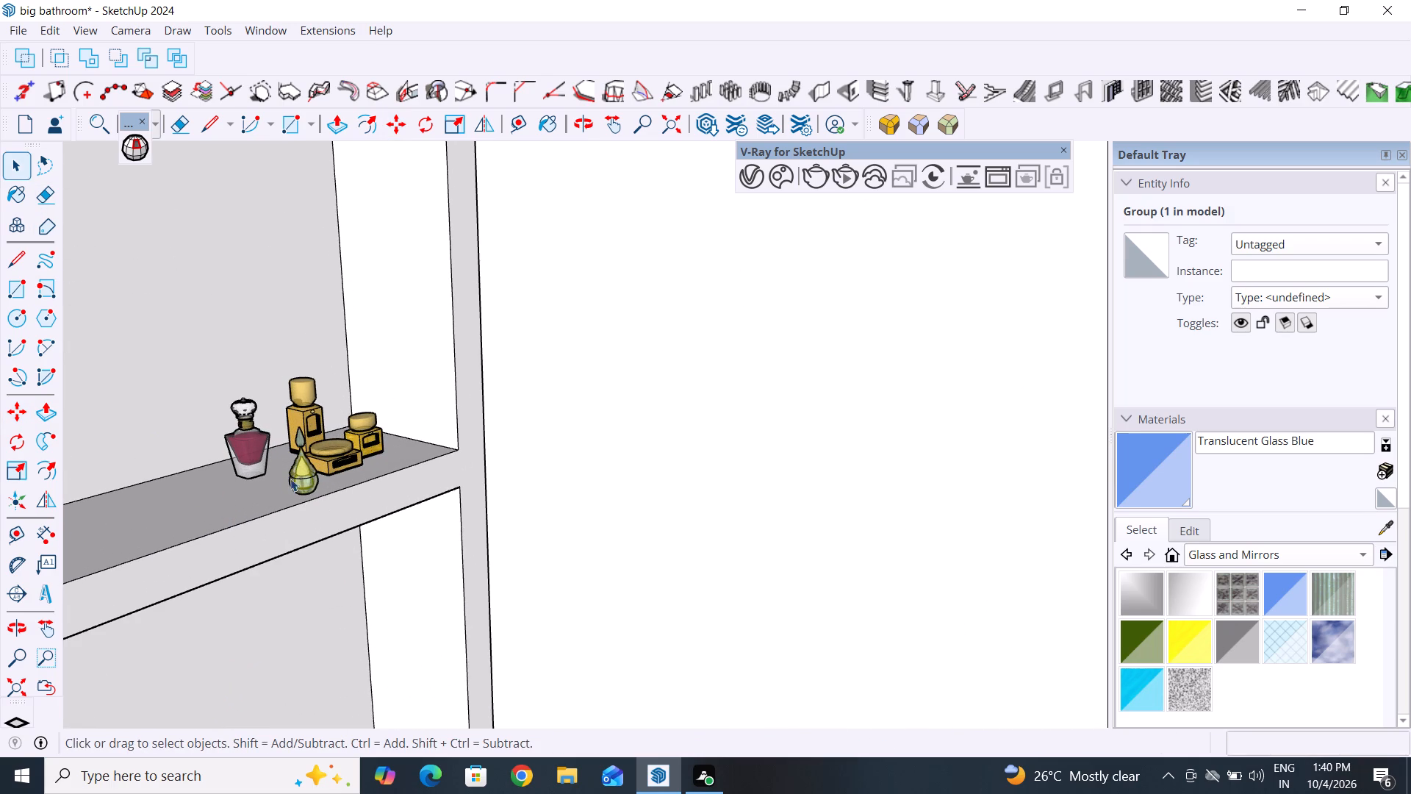
pyautogui.click(307, 477)
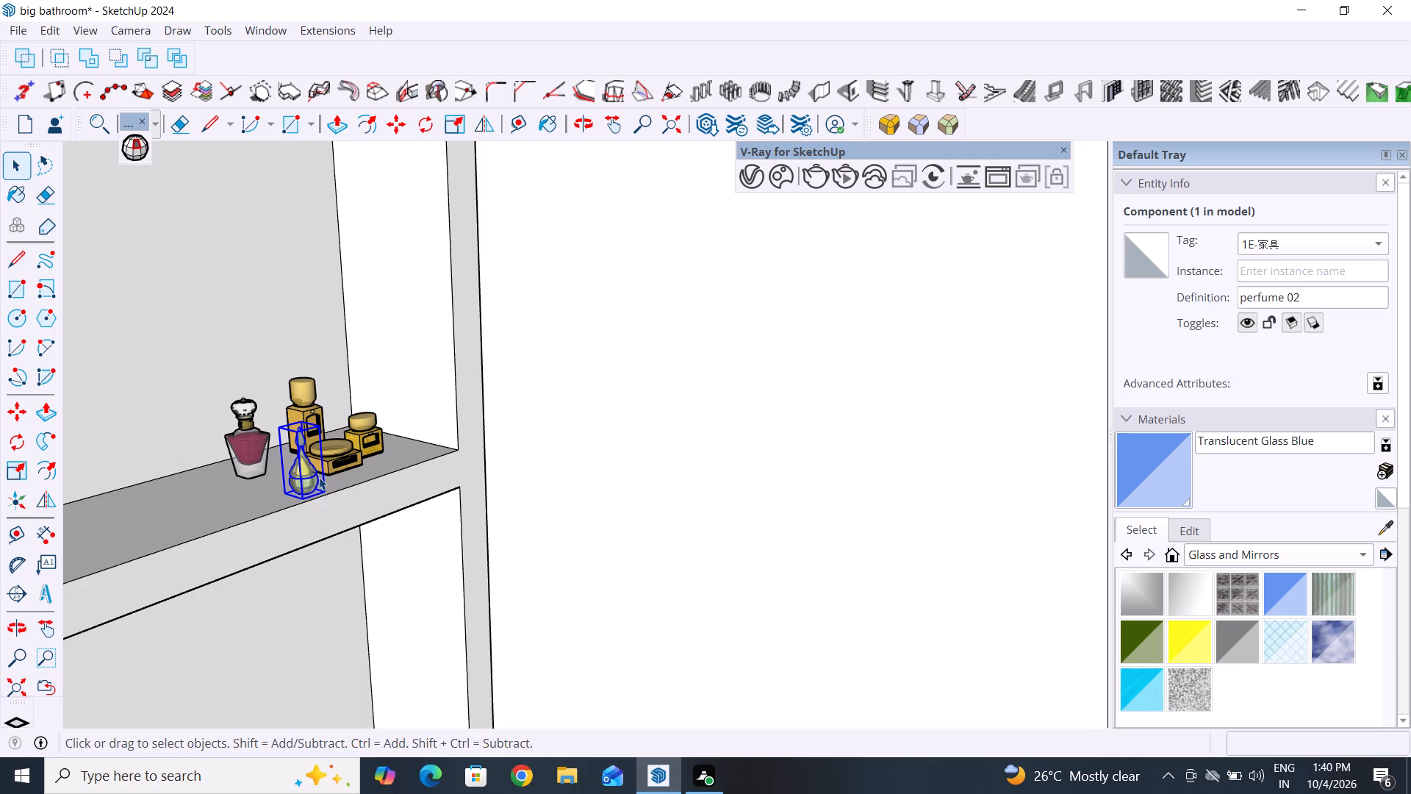
pyautogui.press('s')
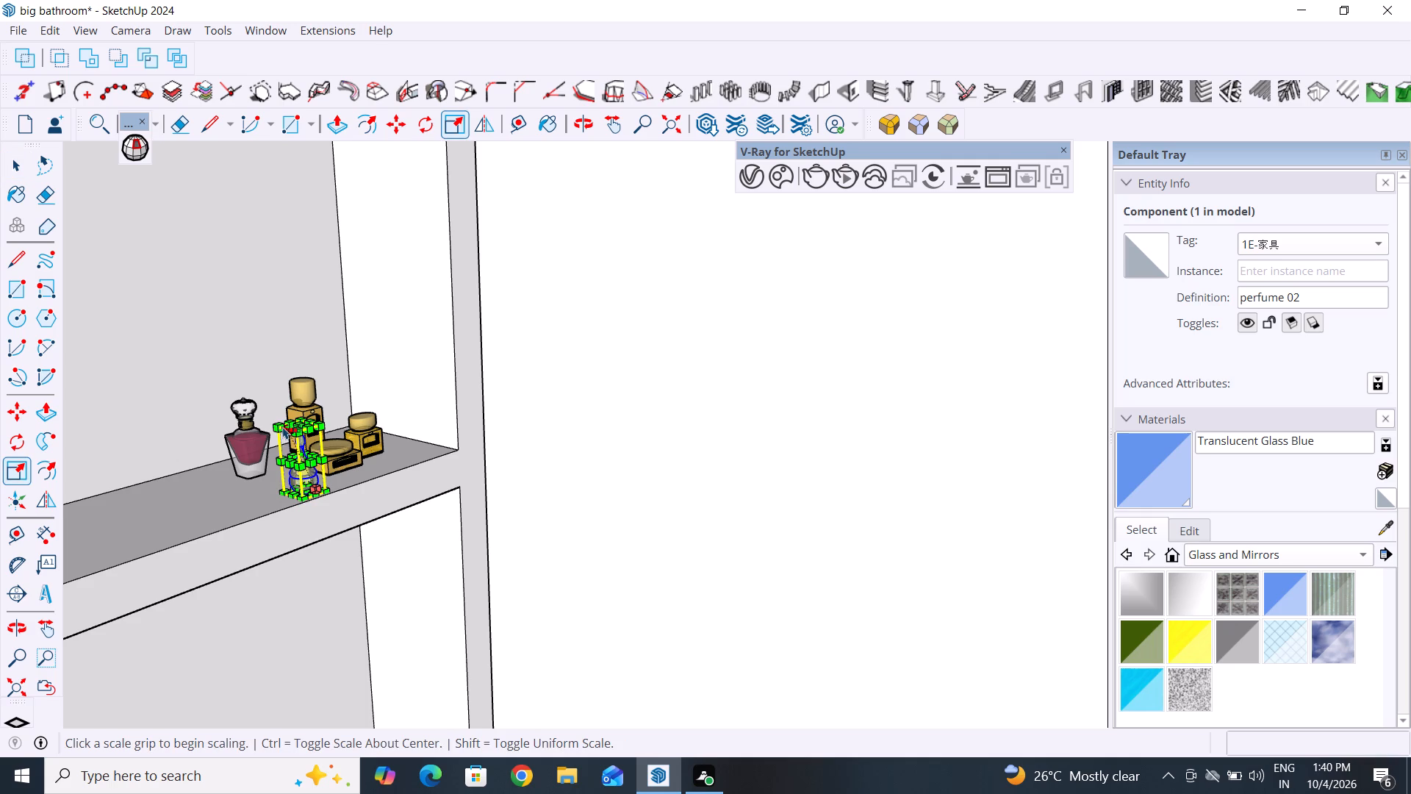
pyautogui.moveTo(273, 425); pyautogui.dragTo(234, 364)
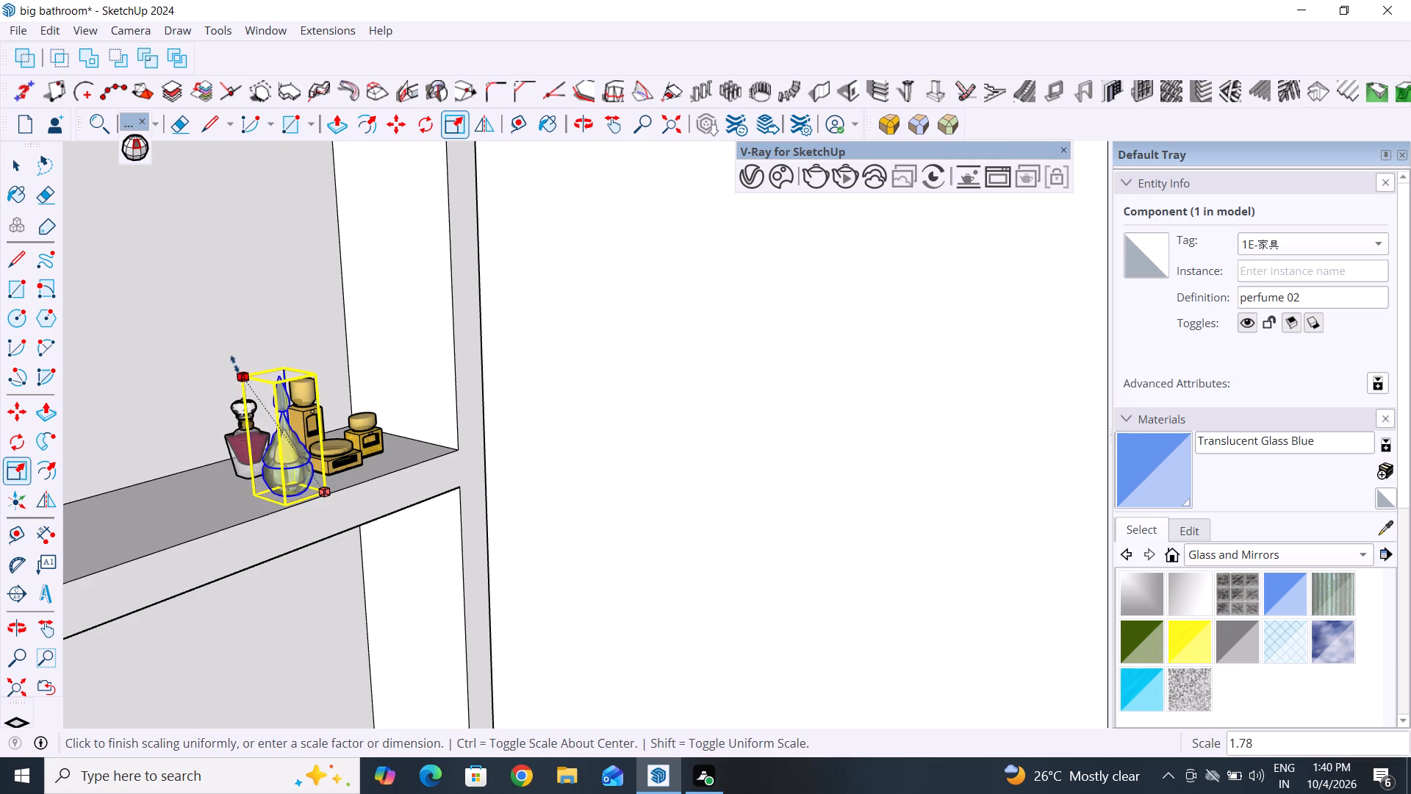
pyautogui.moveTo(234, 364); pyautogui.dragTo(215, 333)
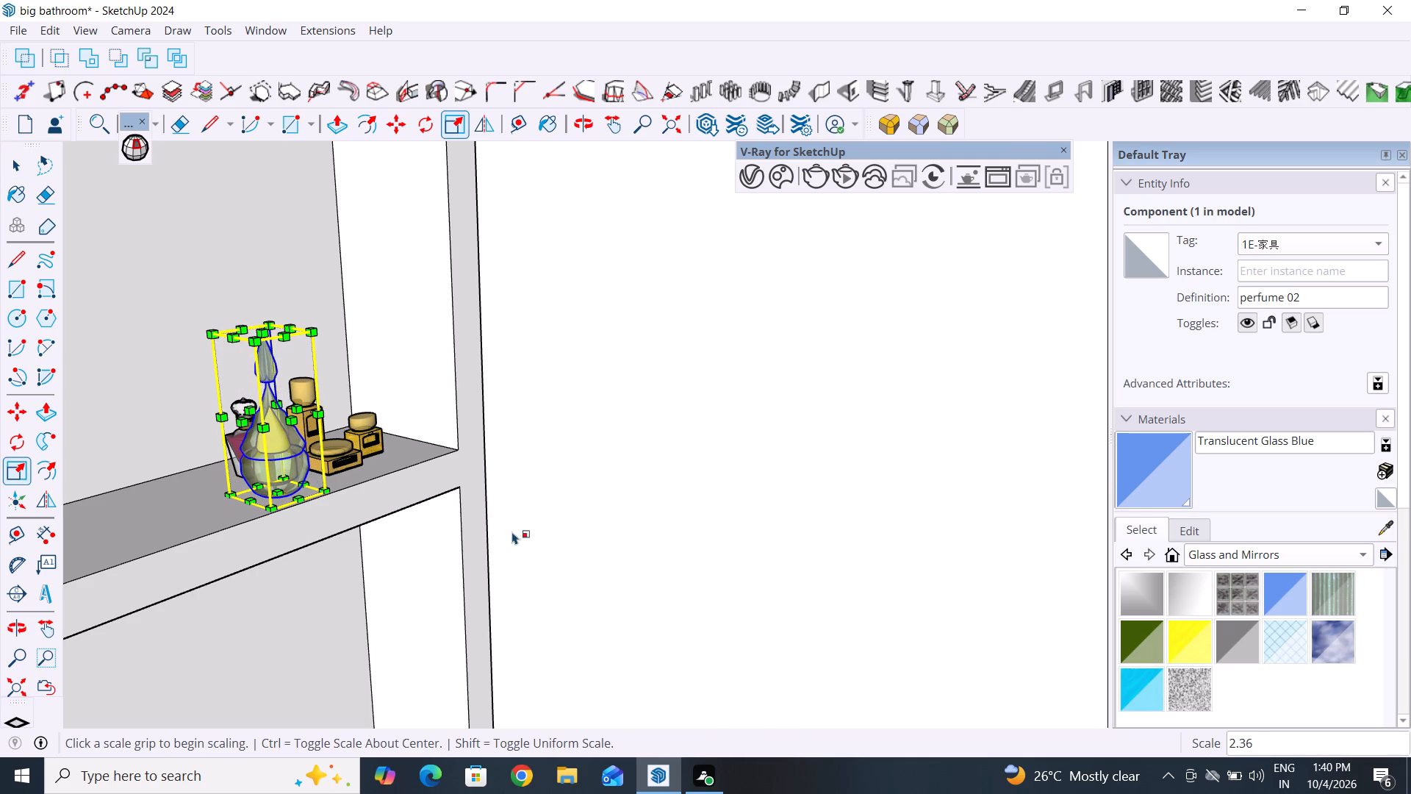
pyautogui.scroll(-7, 528, 550)
pyautogui.click(15, 167)
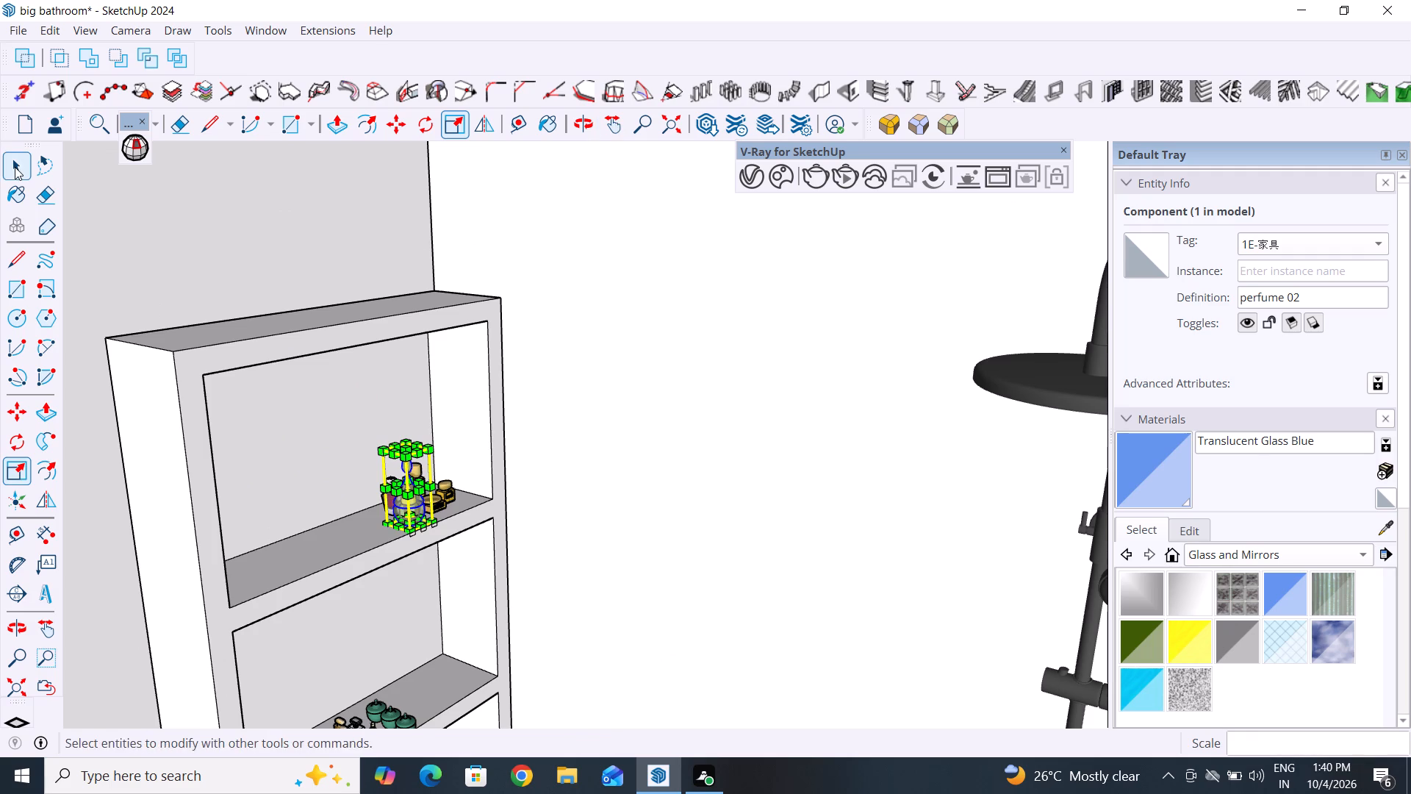
# Enlarge the gold perfume set (perfume 01) in the top compartment uniformly about its centre.
pyautogui.click(351, 241)
pyautogui.scroll(5, 417, 499)
pyautogui.moveTo(523, 557); pyautogui.dragTo(348, 547, button='middle')
pyautogui.scroll(5, 489, 470)
pyautogui.click(460, 516)
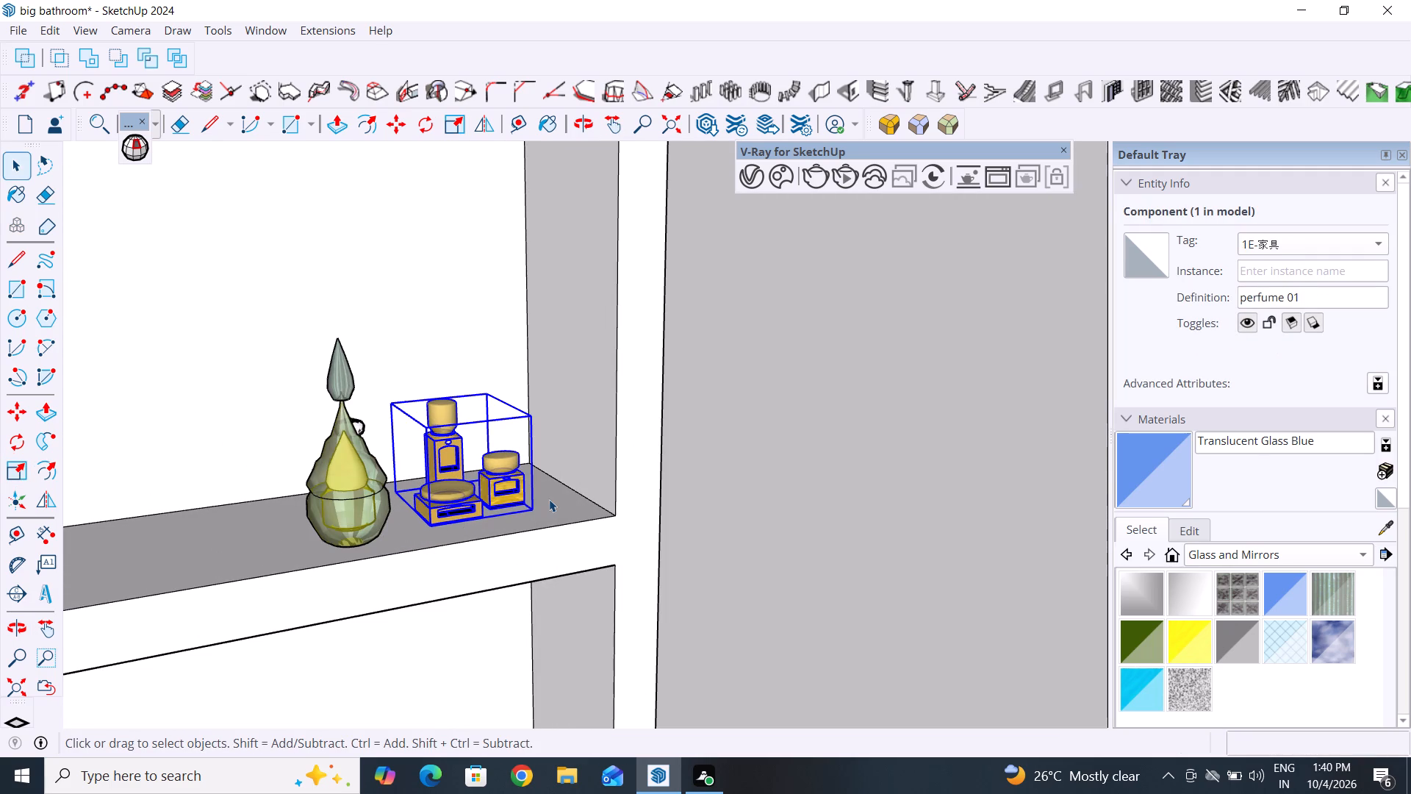
pyautogui.press('s')
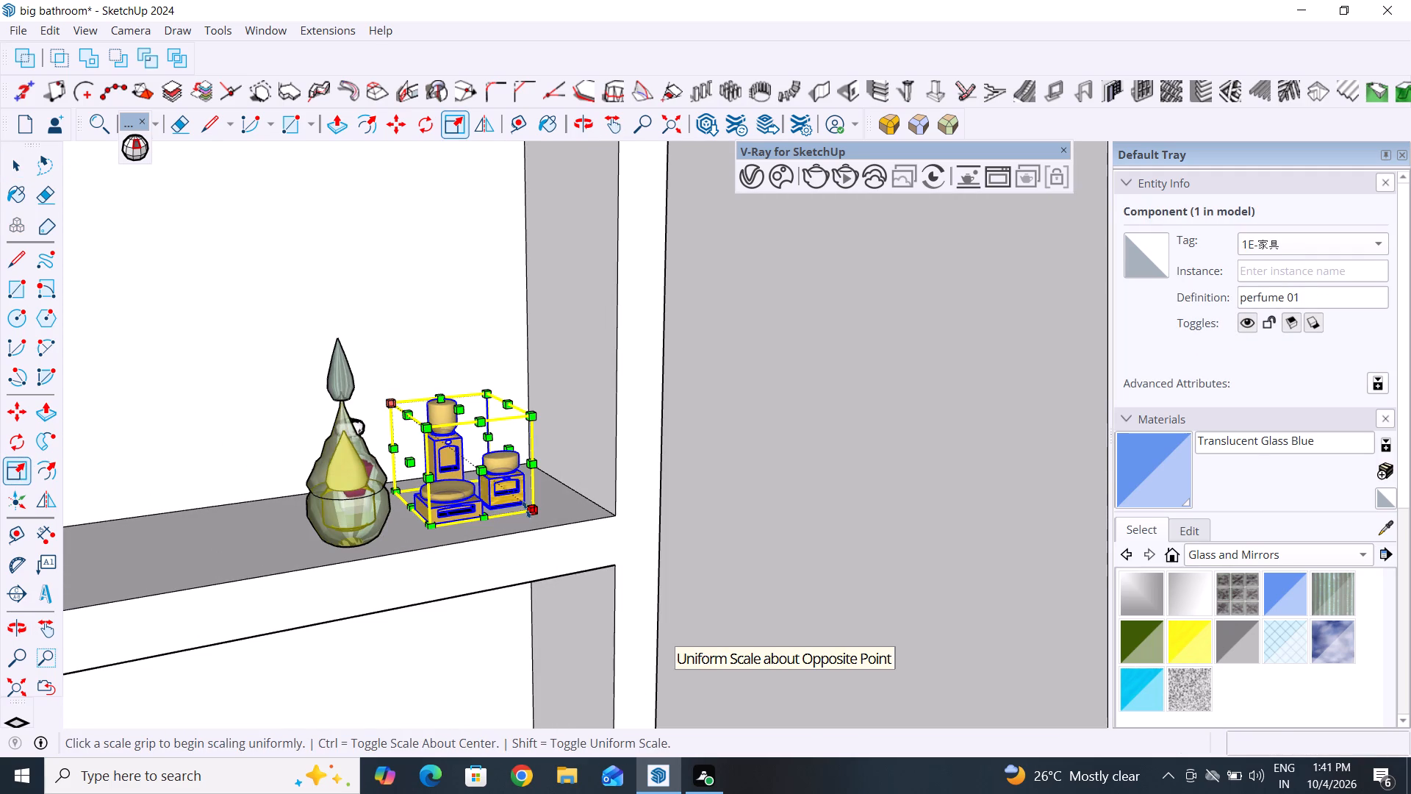
pyautogui.keyDown('ctrl'); pyautogui.moveTo(526, 509); pyautogui.dragTo(606, 526); pyautogui.keyUp('ctrl')
pyautogui.hotkey('ctrl', 'z')
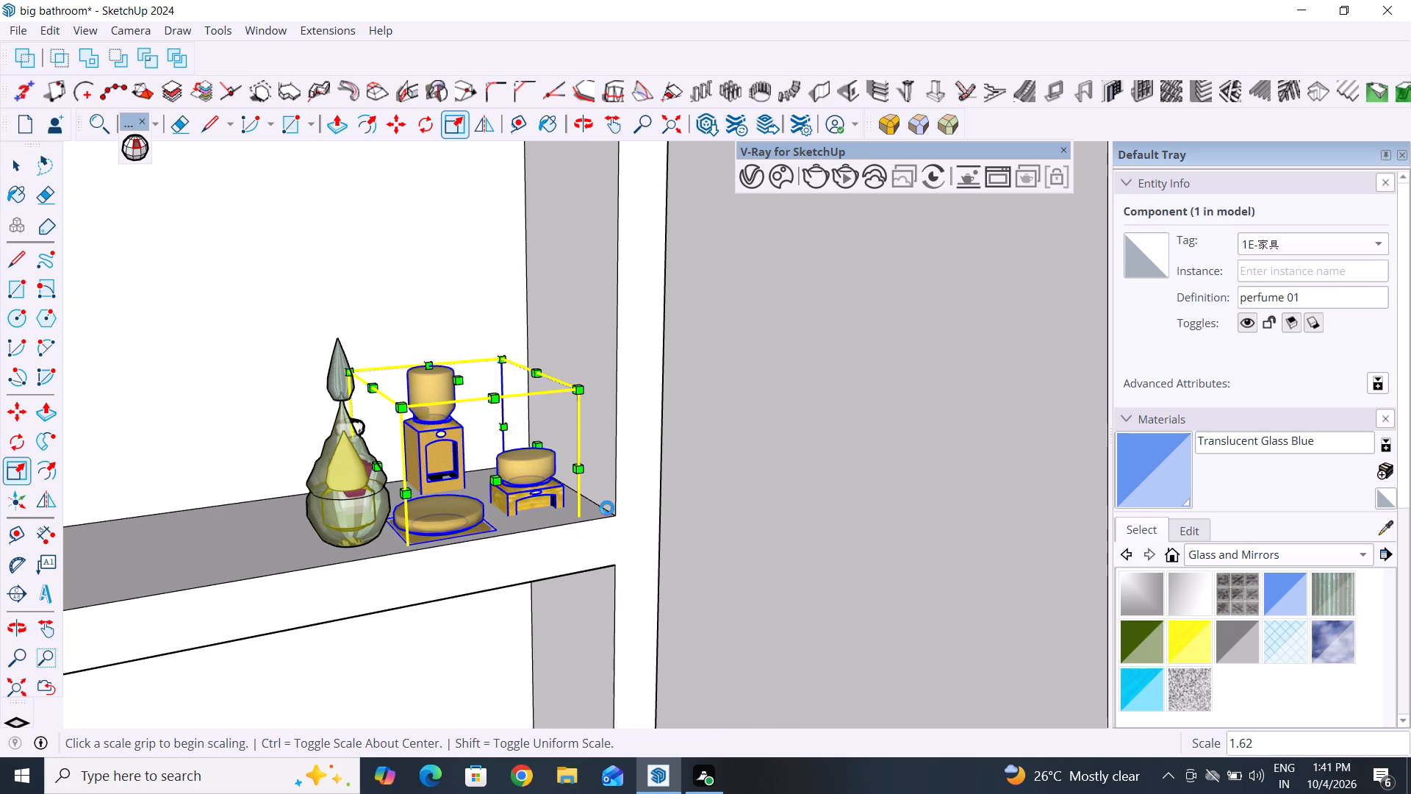
pyautogui.scroll(-6, 559, 554)
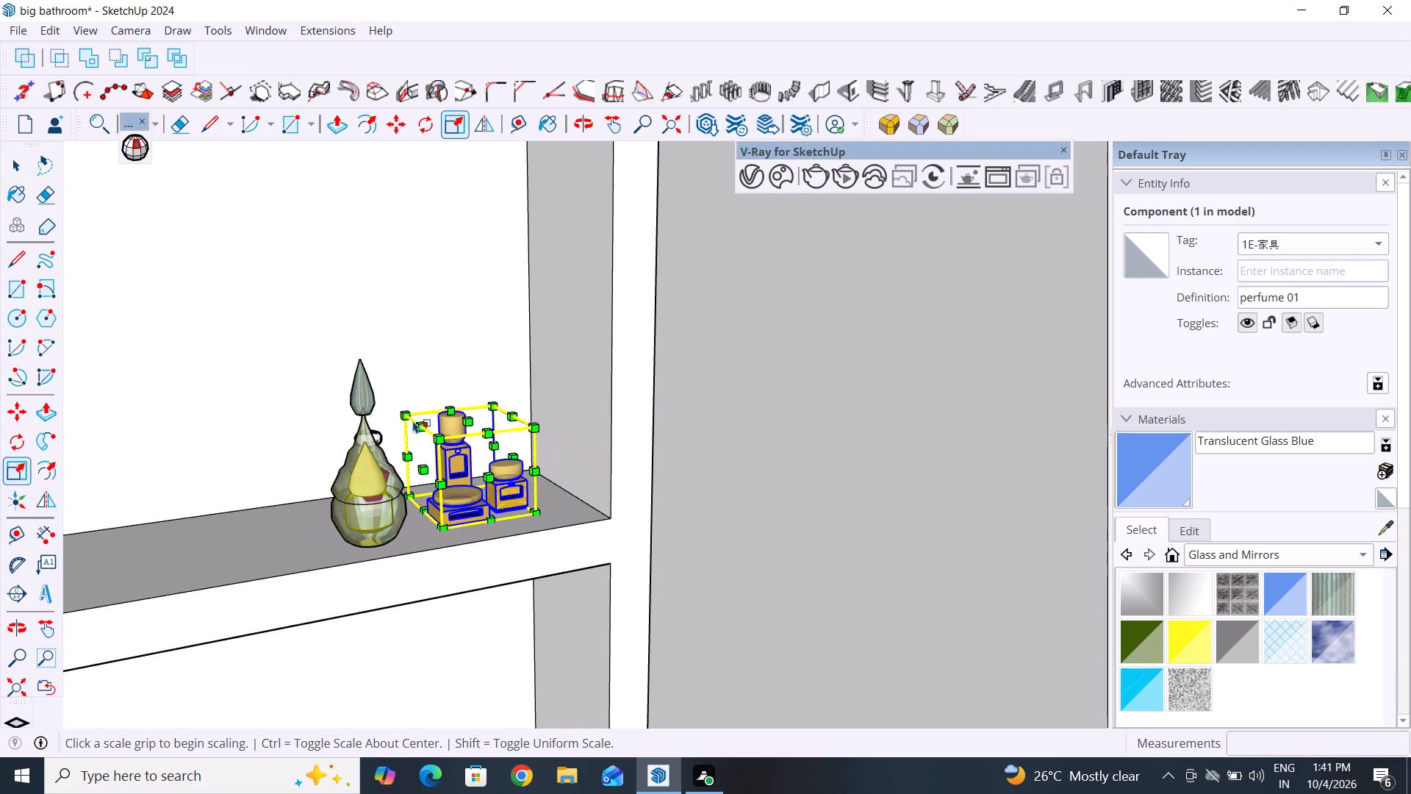
pyautogui.keyDown('ctrl'); pyautogui.moveTo(406, 415); pyautogui.dragTo(376, 390); pyautogui.keyUp('ctrl')
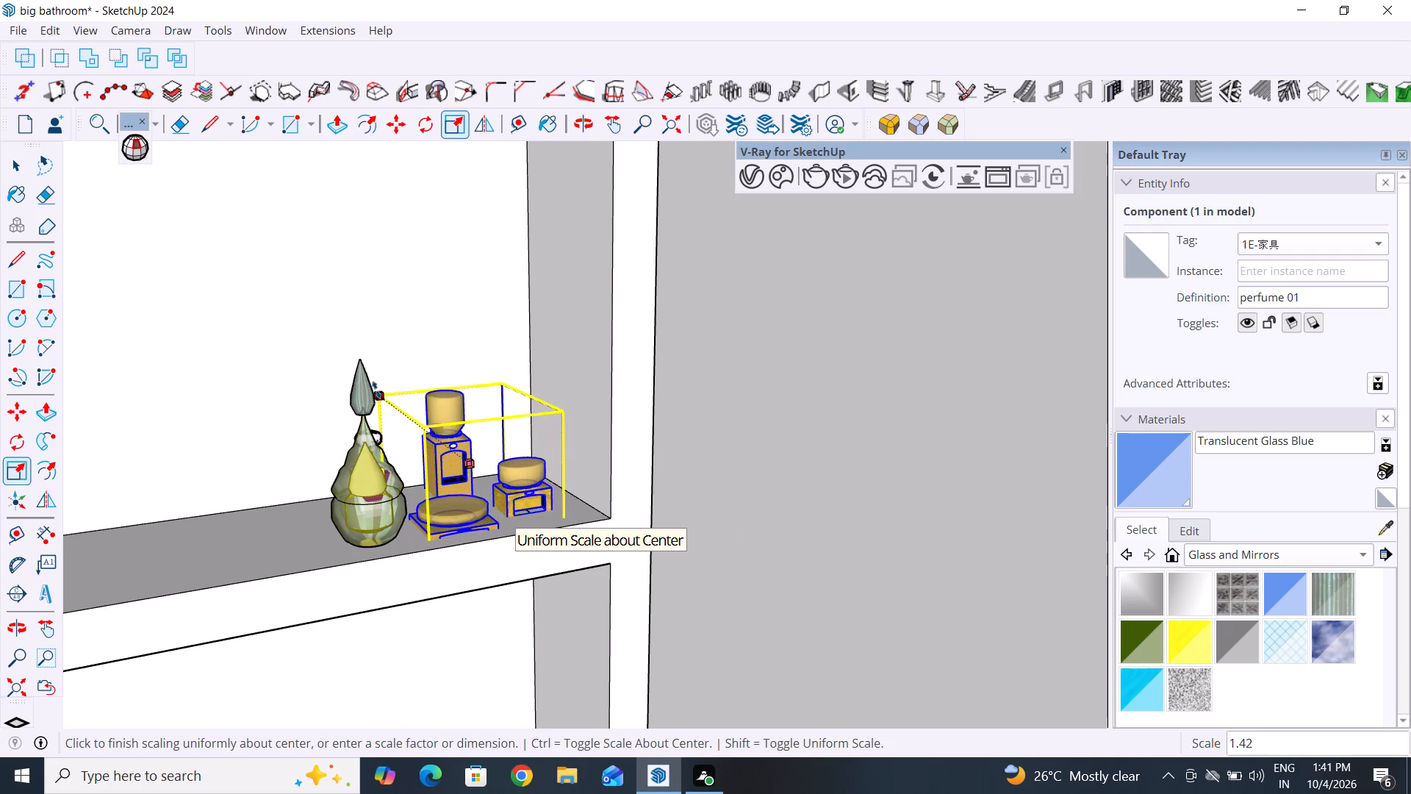
pyautogui.keyDown('ctrl'); pyautogui.moveTo(376, 390); pyautogui.dragTo(372, 385); pyautogui.keyUp('ctrl')
pyautogui.click(26, 171)
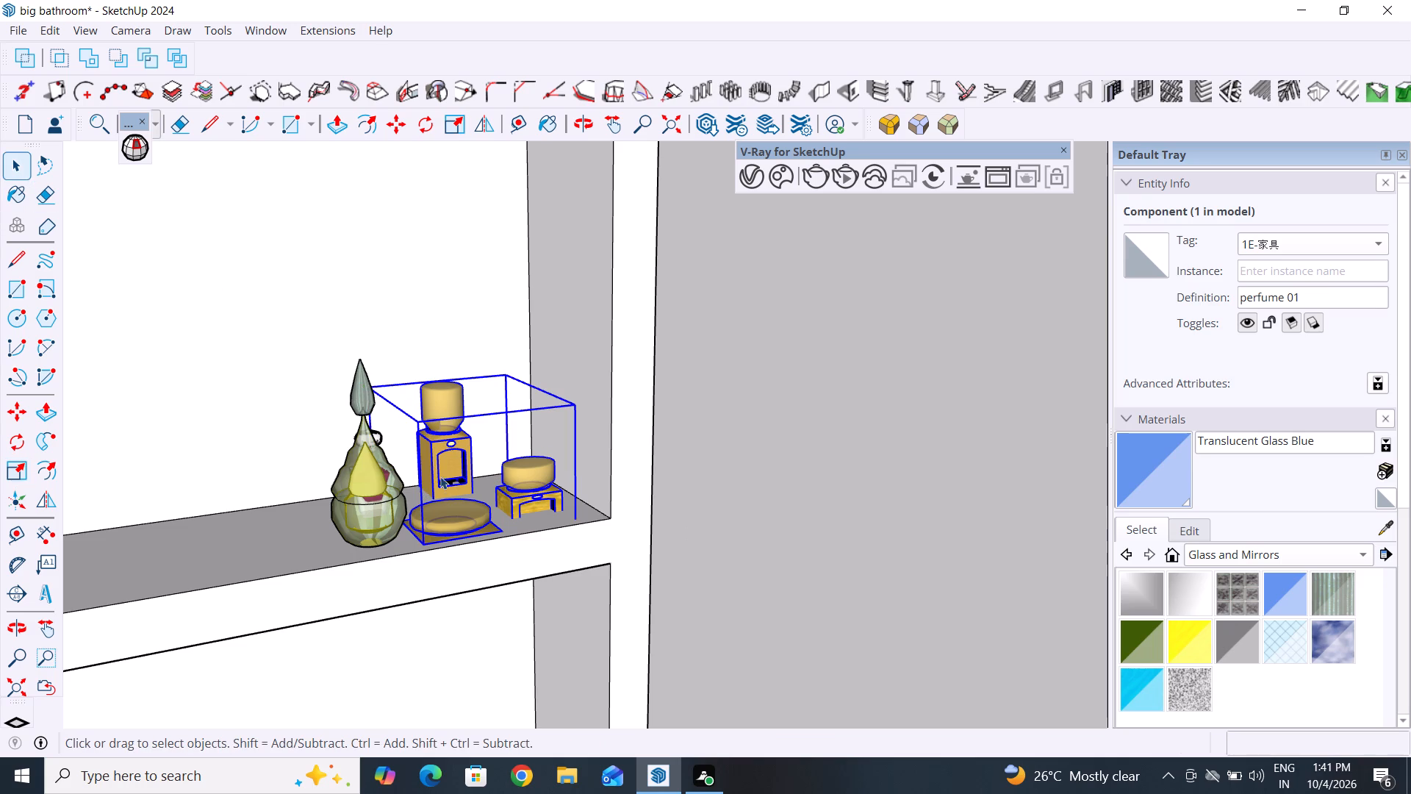
# Move the gold perfume set about 10.6 inches along the top compartment's shelf, past the yellow teardrop bottle.
pyautogui.scroll(-4, 490, 493)
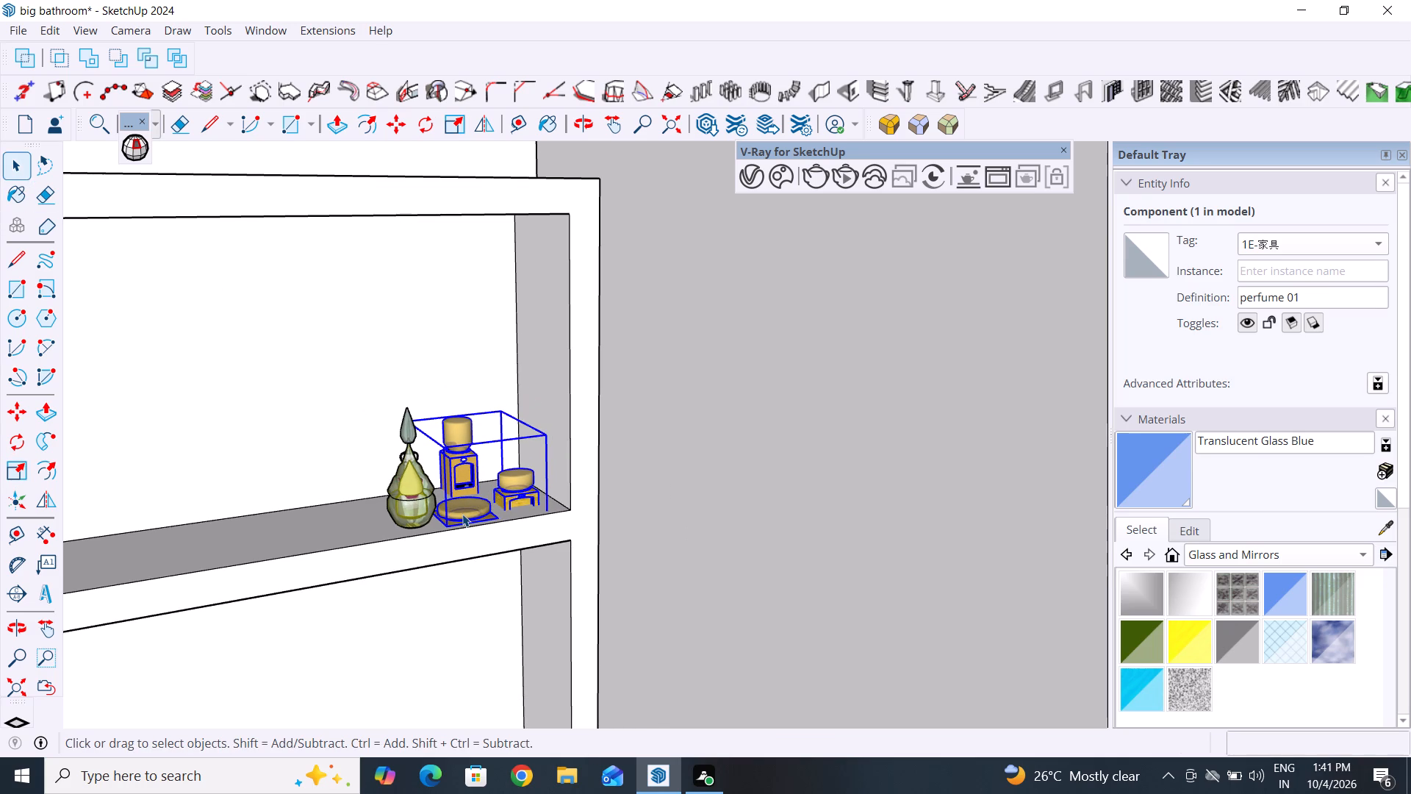
pyautogui.press('m')
pyautogui.click(446, 544)
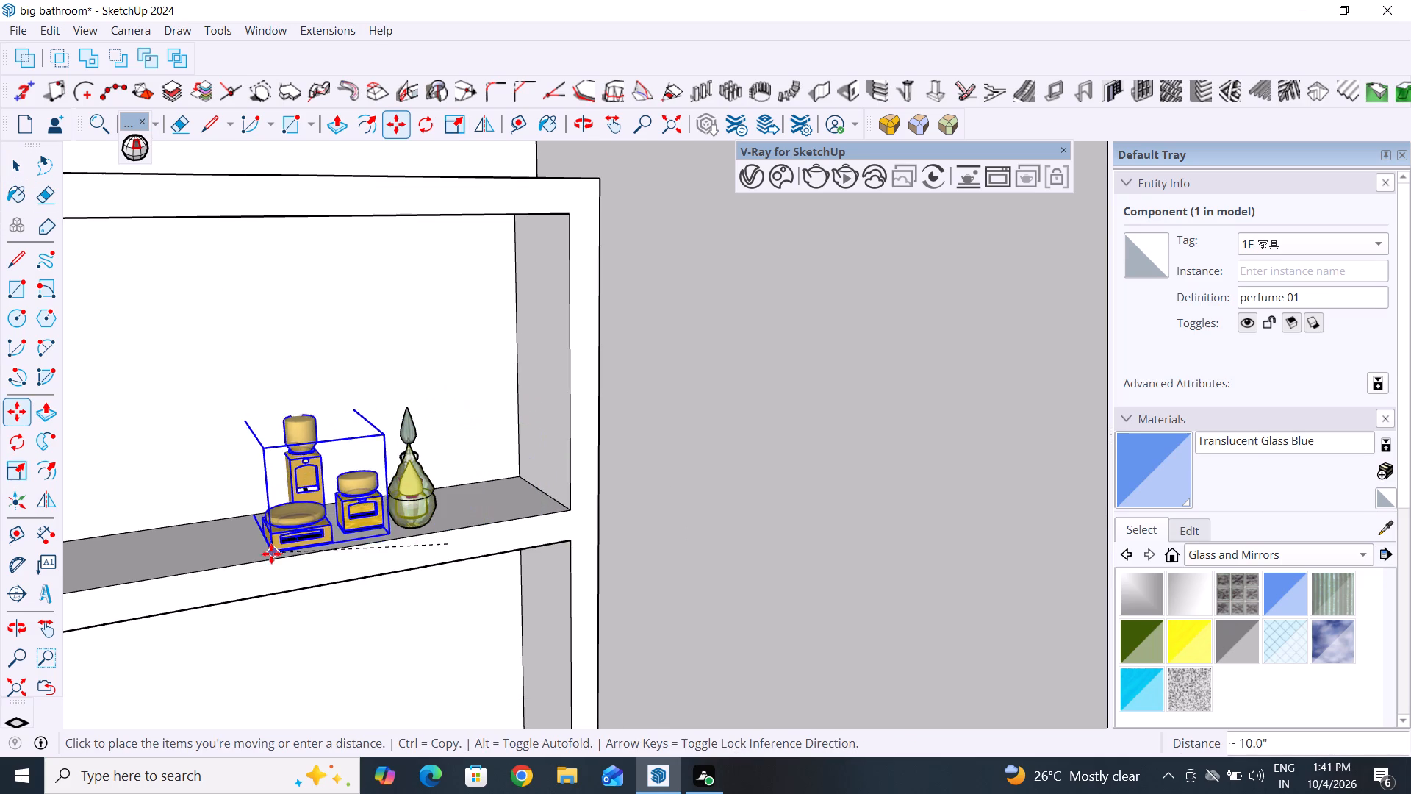
pyautogui.click(264, 558)
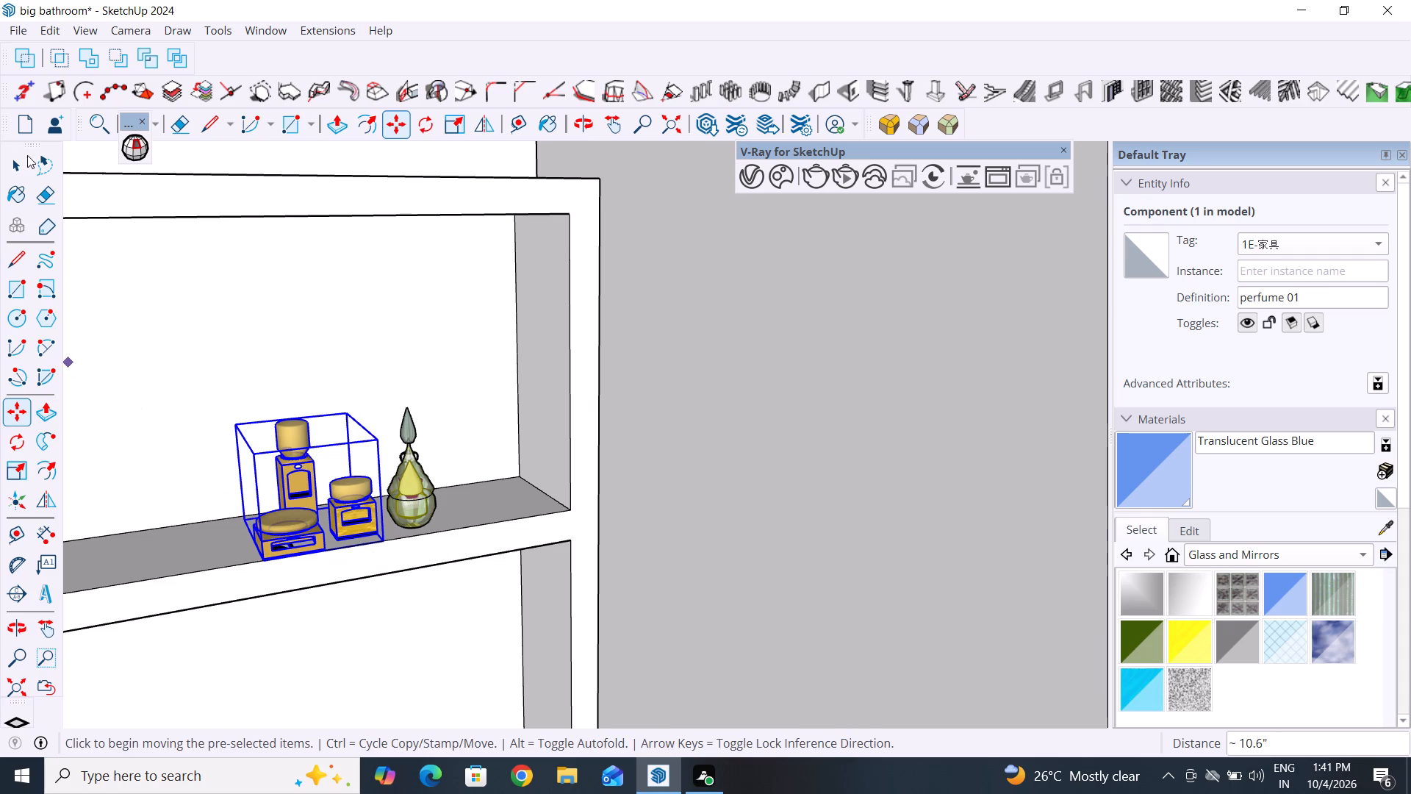
pyautogui.click(20, 168)
# Move the yellow teardrop bottle (perfume 02) about 5.4 inches along the shelf toward the compartment's near side panel.
pyautogui.scroll(3, 291, 420)
pyautogui.moveTo(313, 562); pyautogui.dragTo(485, 592, button='middle')
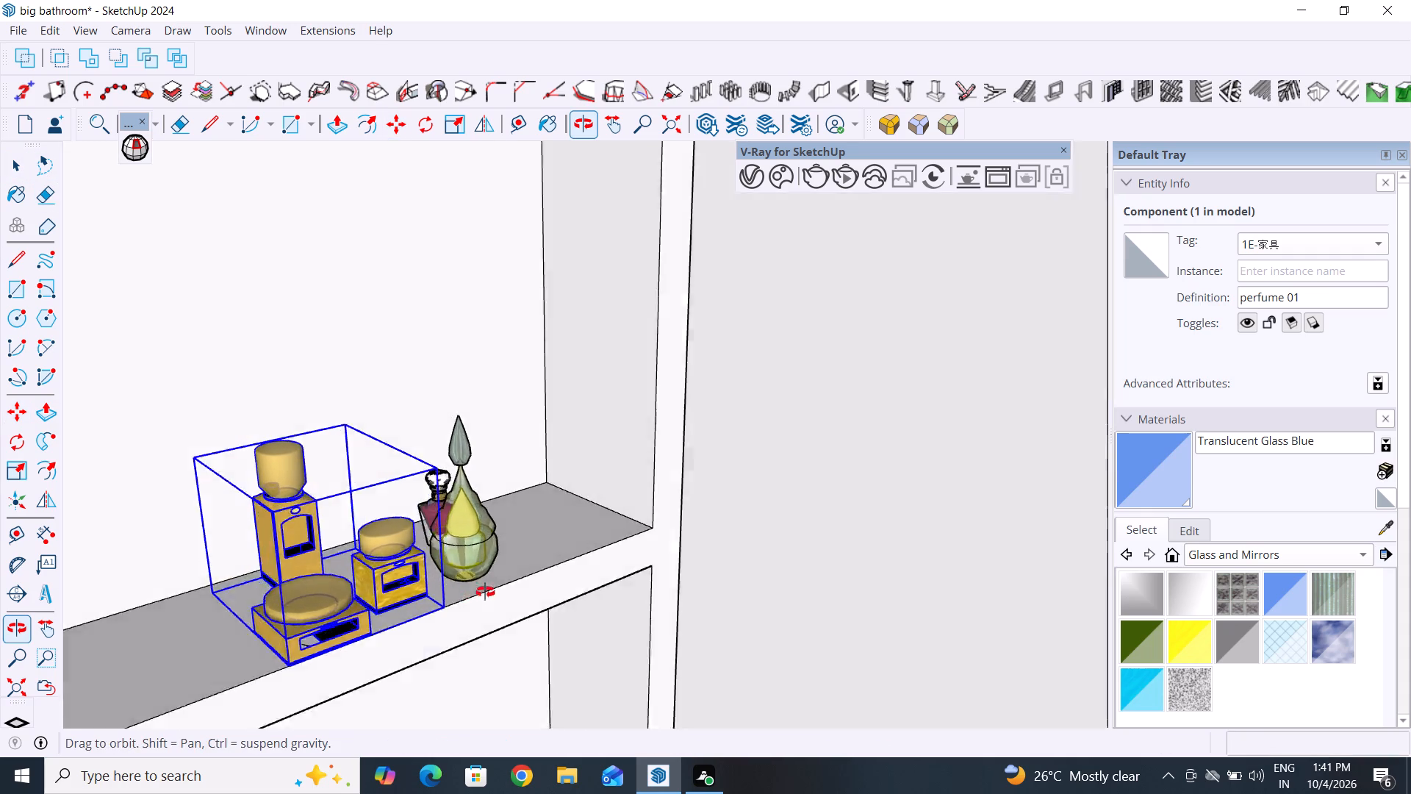
pyautogui.moveTo(485, 592); pyautogui.dragTo(361, 598, button='middle')
pyautogui.scroll(-2, 449, 542)
pyautogui.click(464, 549)
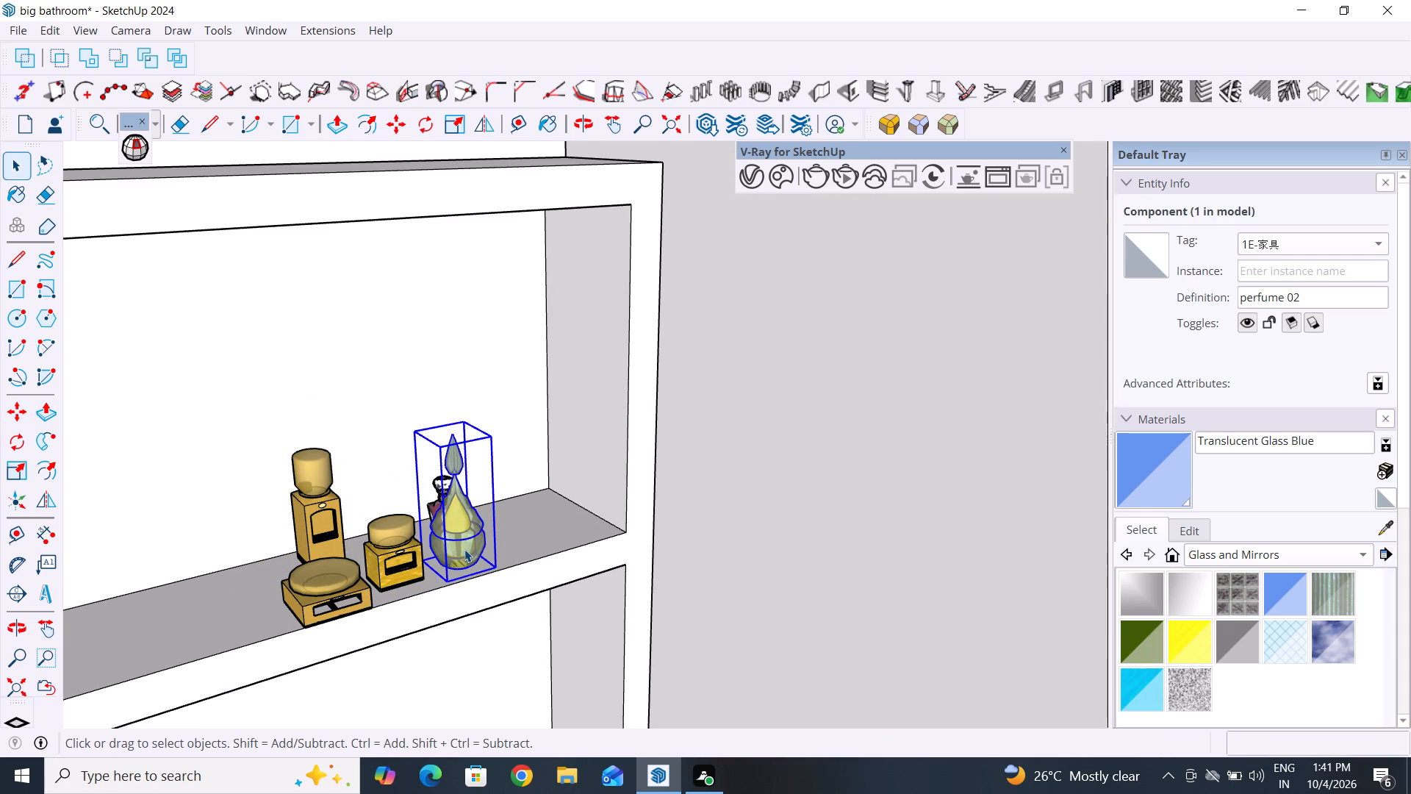
pyautogui.press('m')
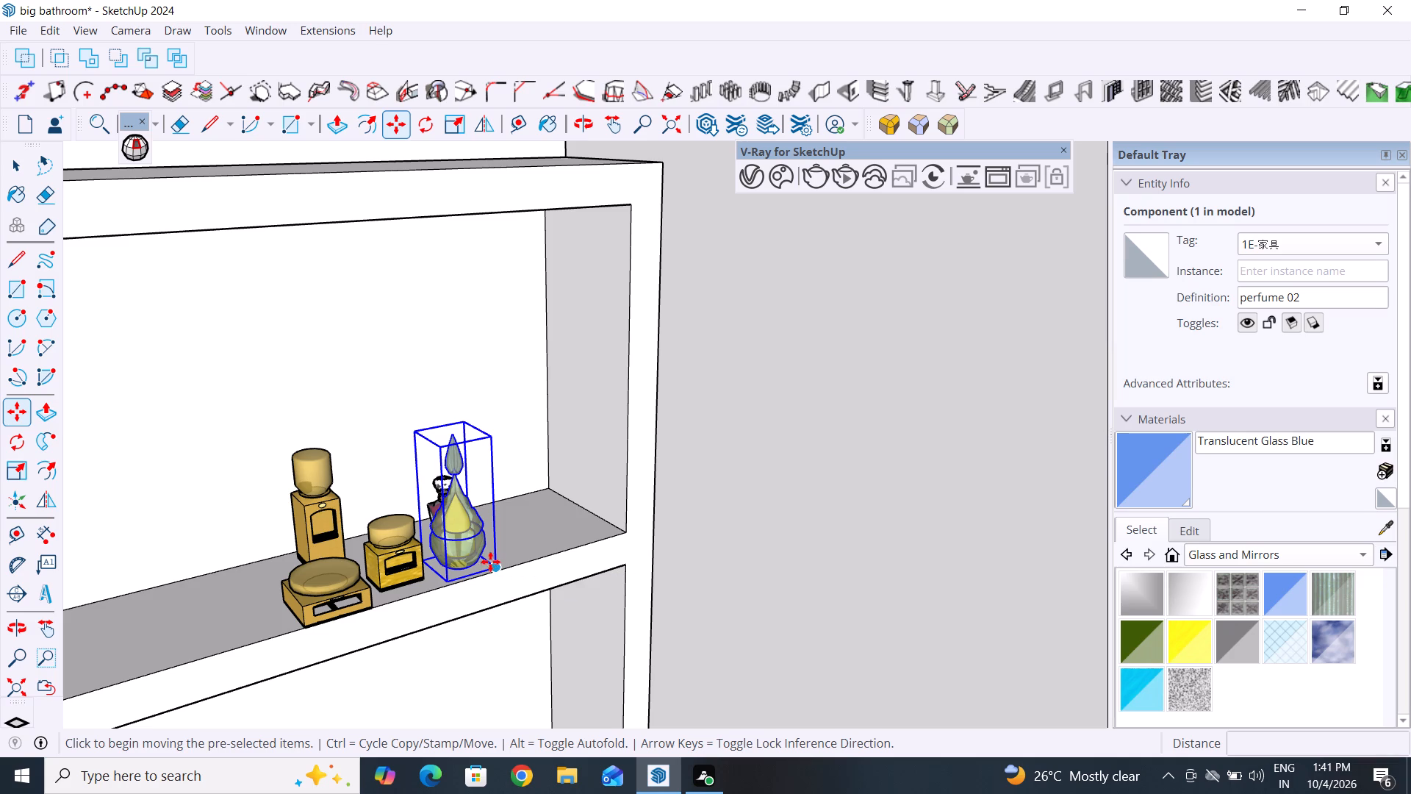
pyautogui.click(499, 566)
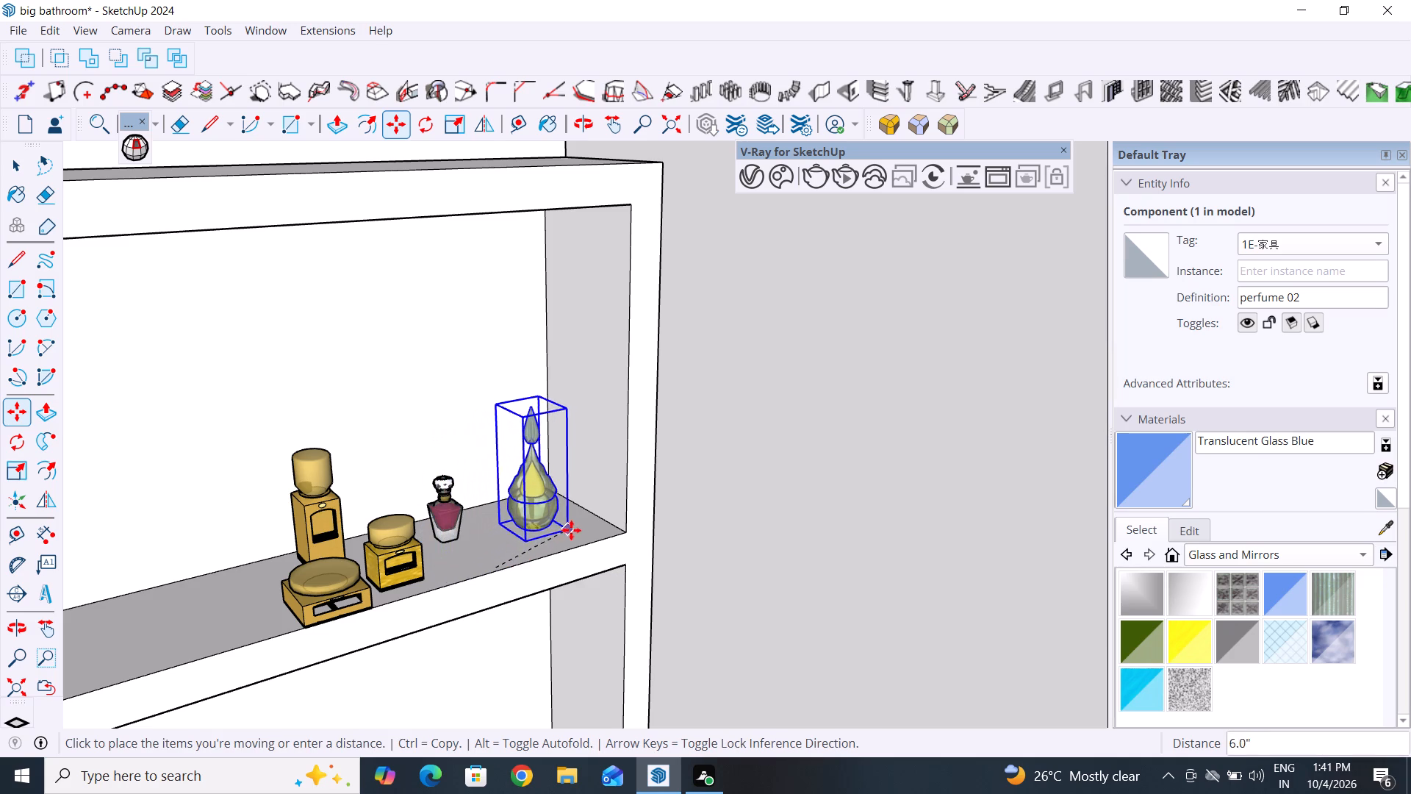
pyautogui.click(579, 537)
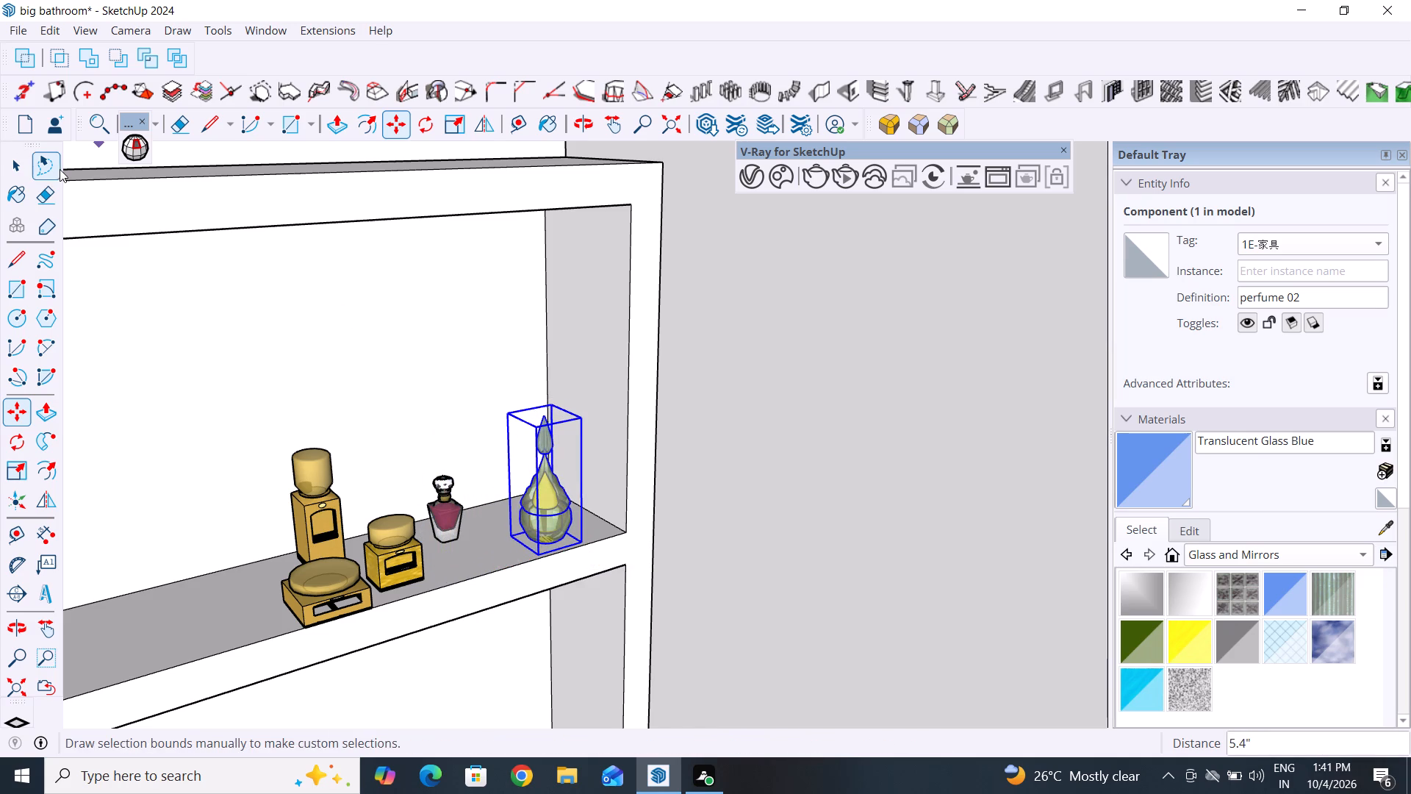
pyautogui.click(23, 169)
# Move the small red perfume bottle (decor 03) slightly forward on the shelf, between the gold set and the teardrop bottle.
pyautogui.click(453, 536)
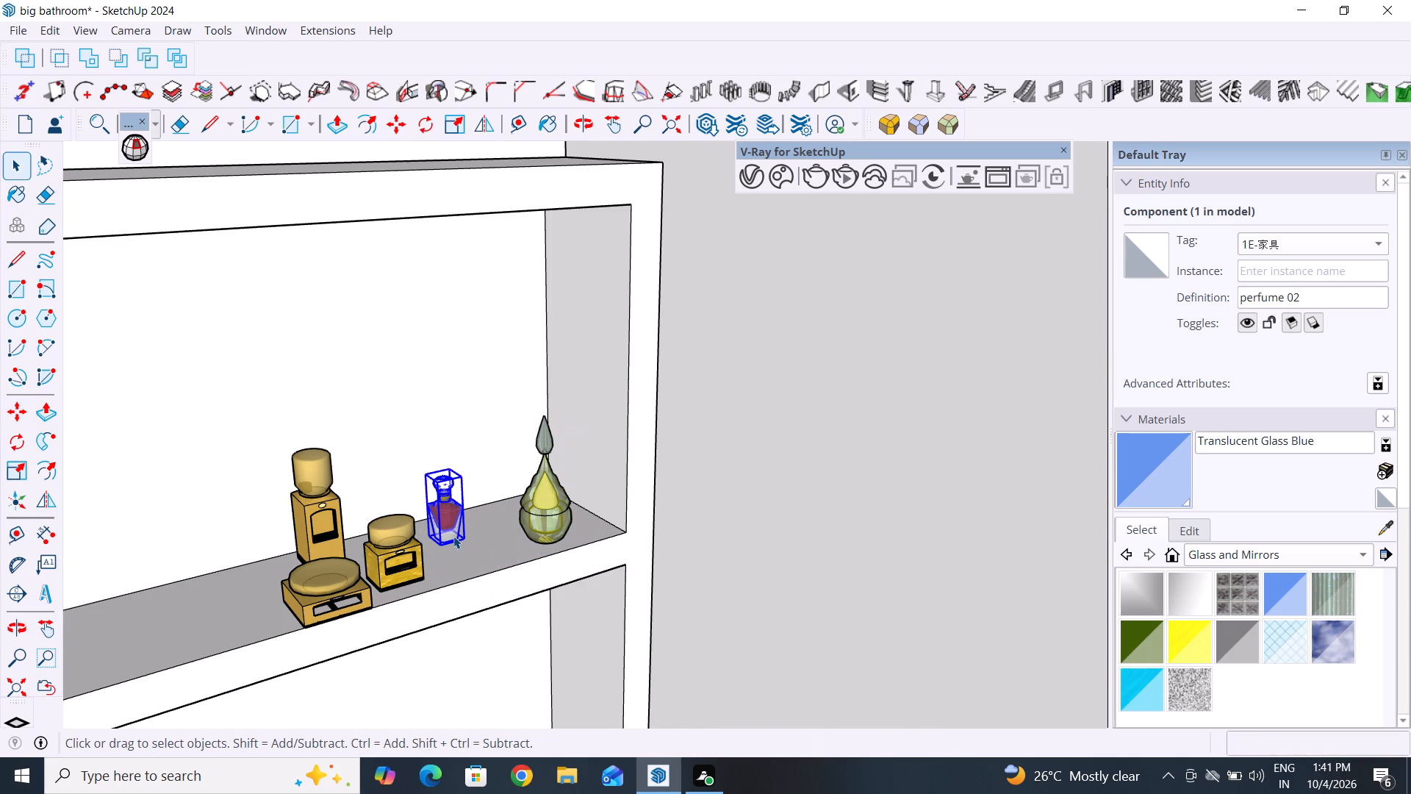
pyautogui.press('m')
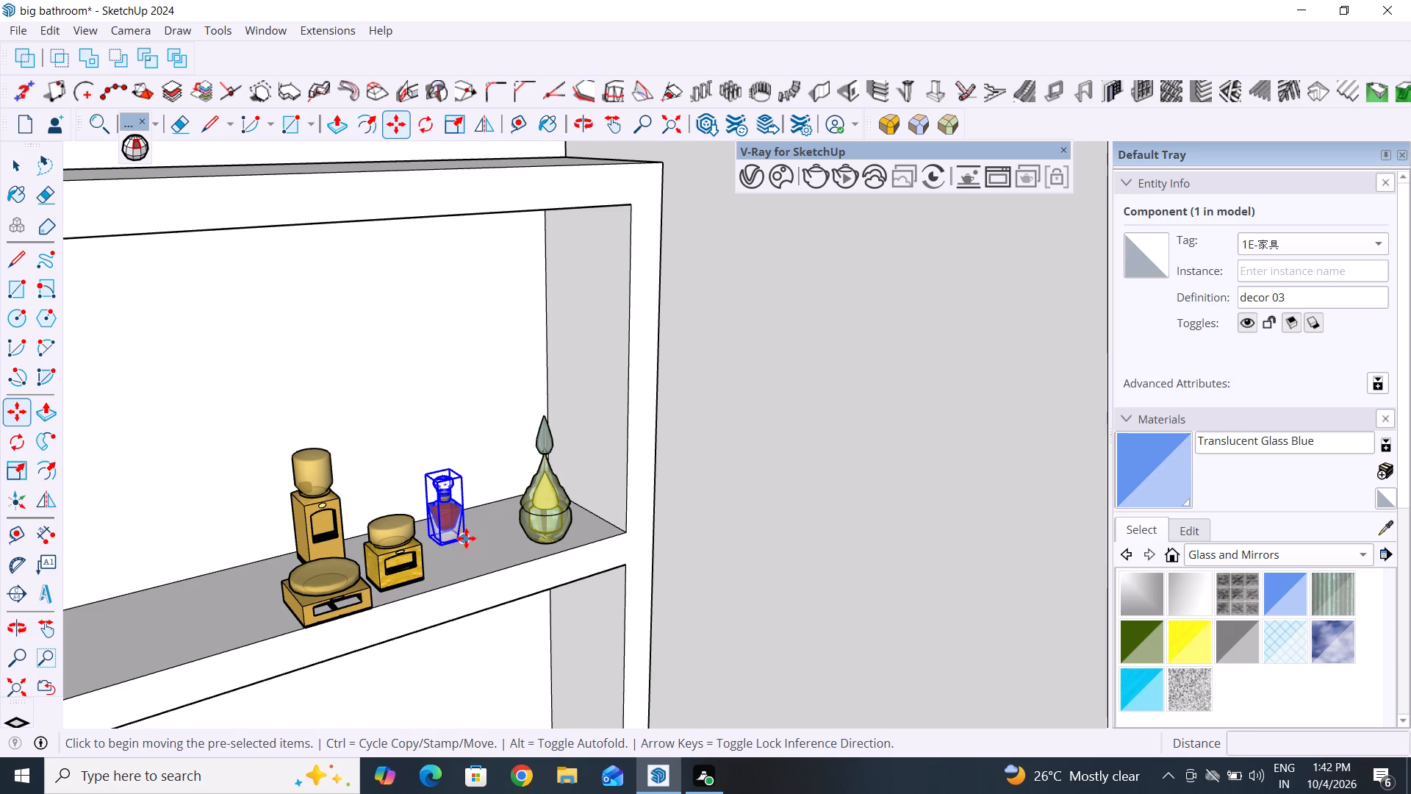
pyautogui.click(466, 538)
pyautogui.click(487, 557)
# Scale the green jar and perfume group in the second compartment uniformly about its centre to about 1.74.
pyautogui.scroll(-1, 617, 514)
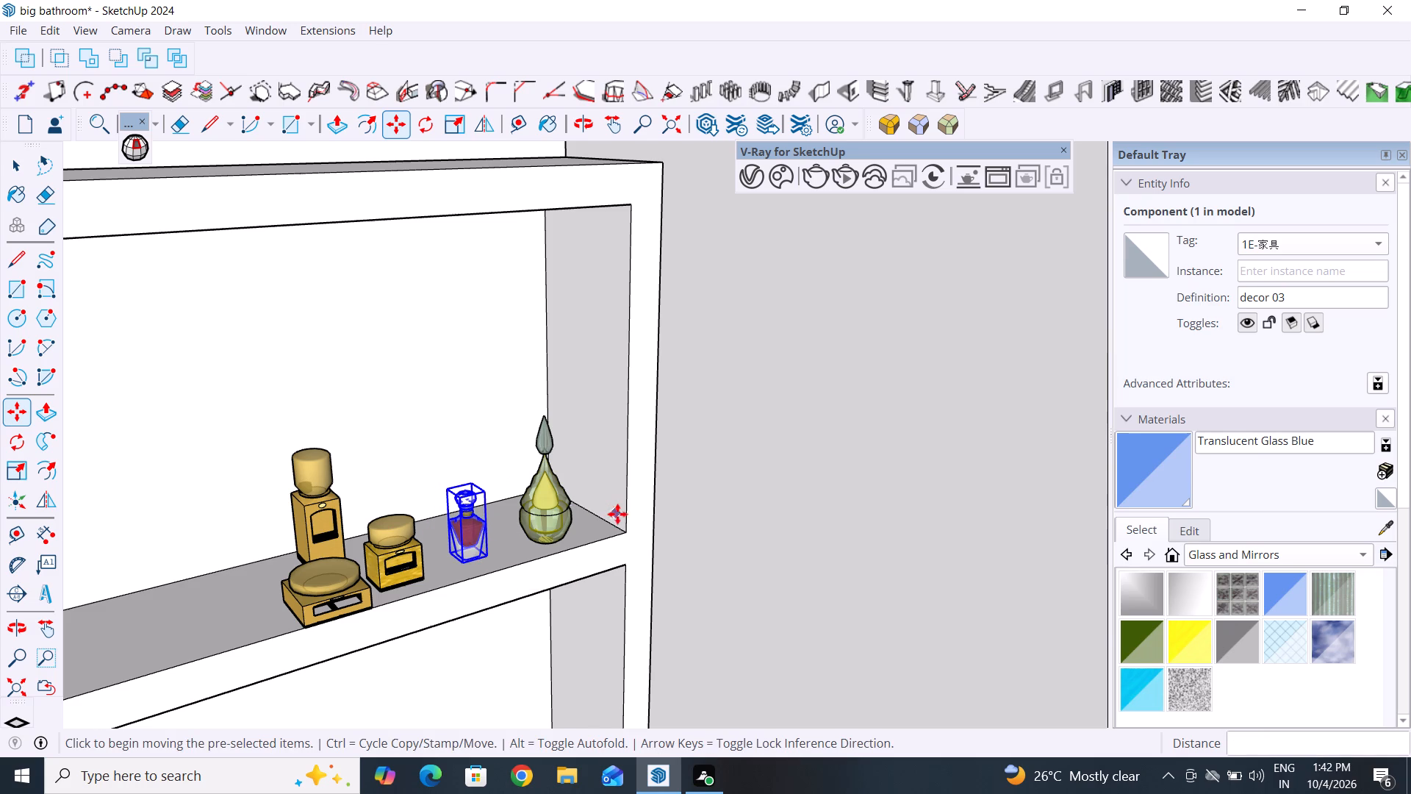
pyautogui.scroll(-10, 617, 514)
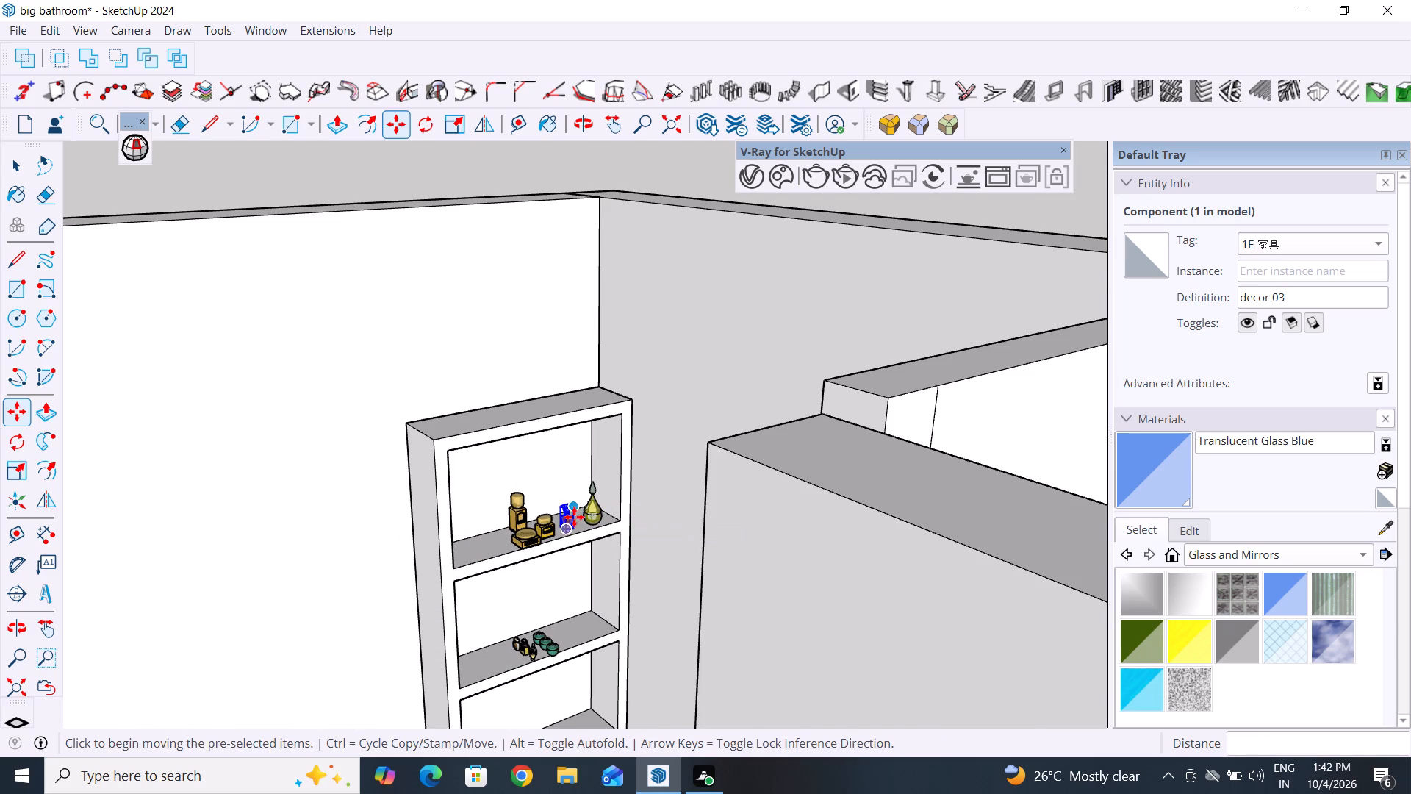
pyautogui.scroll(11, 539, 699)
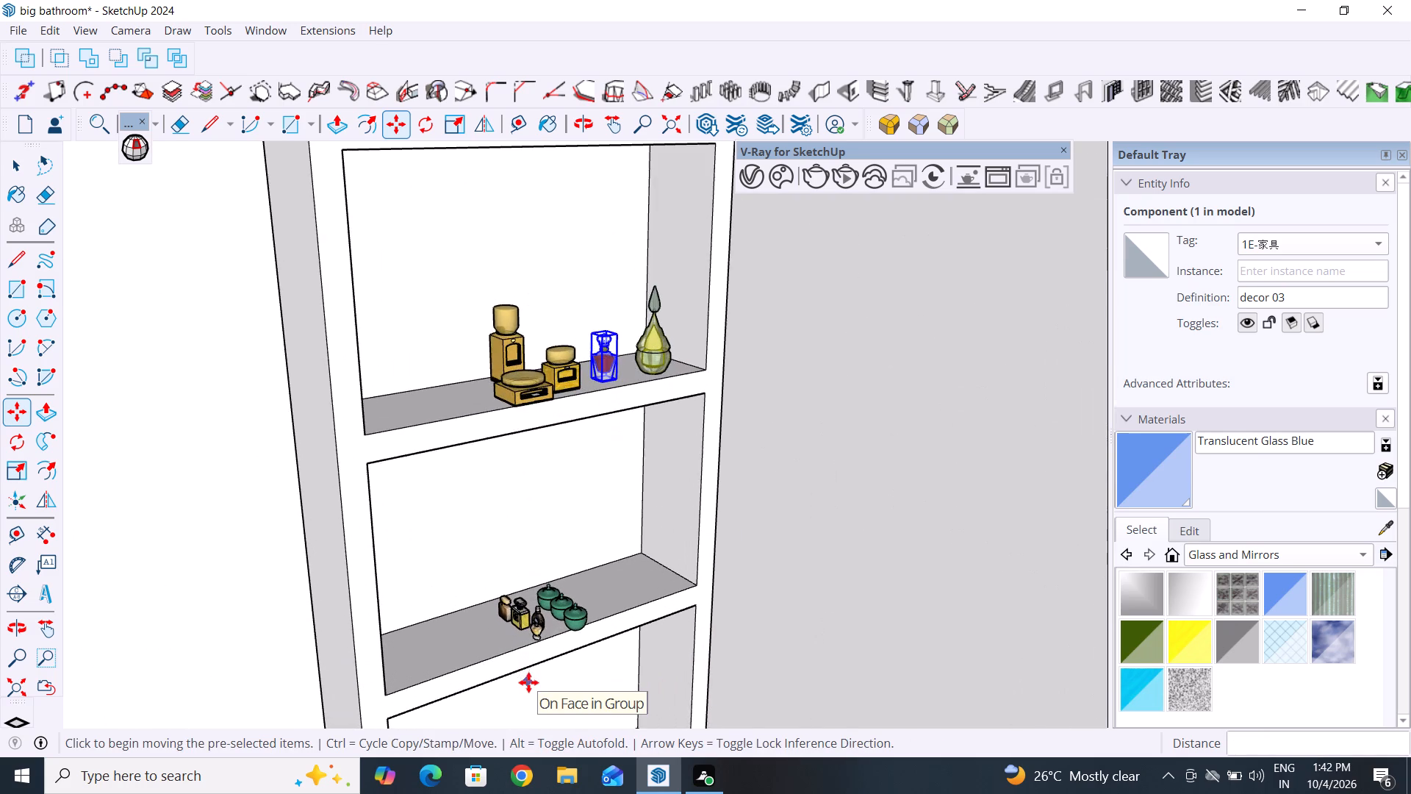
pyautogui.scroll(6, 526, 673)
pyautogui.click(18, 171)
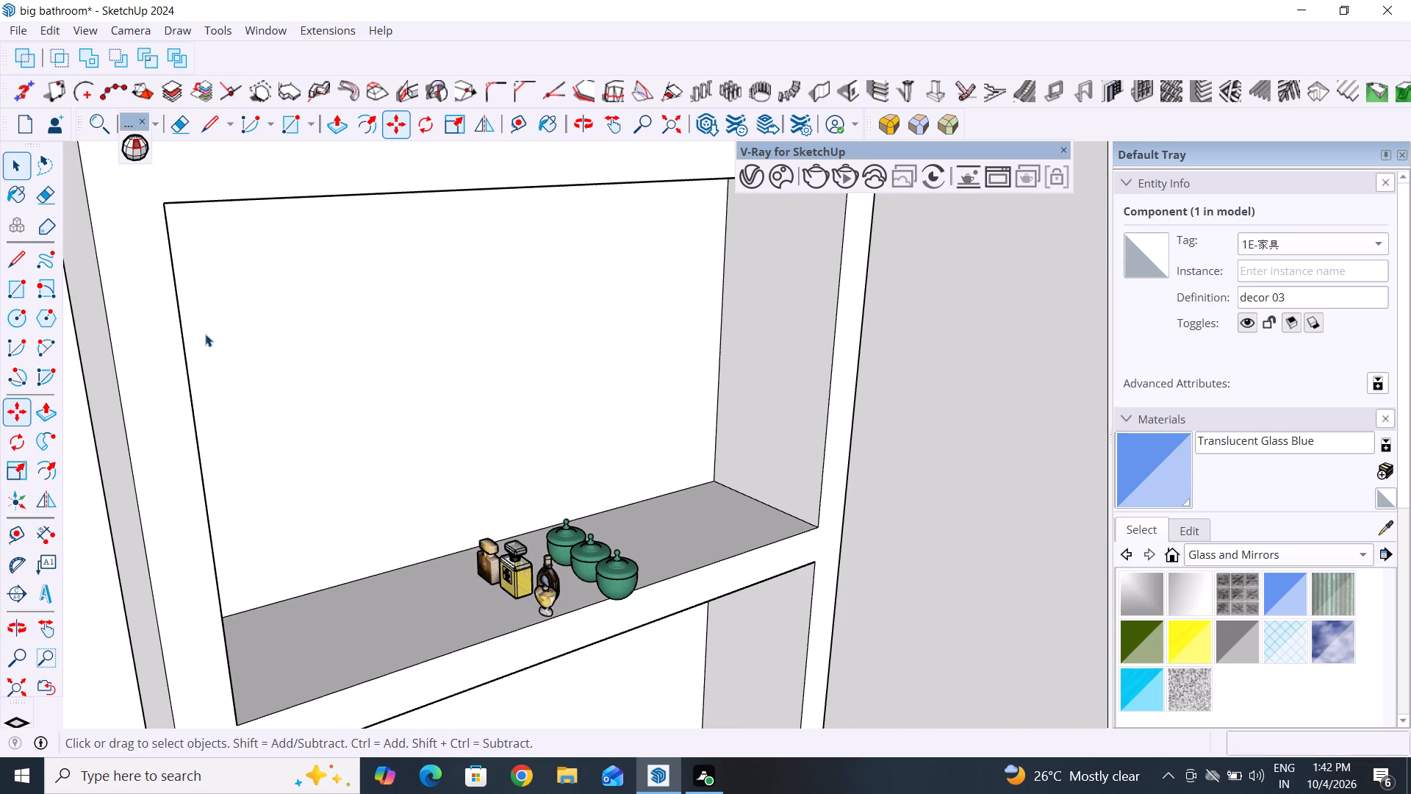
pyautogui.click(598, 574)
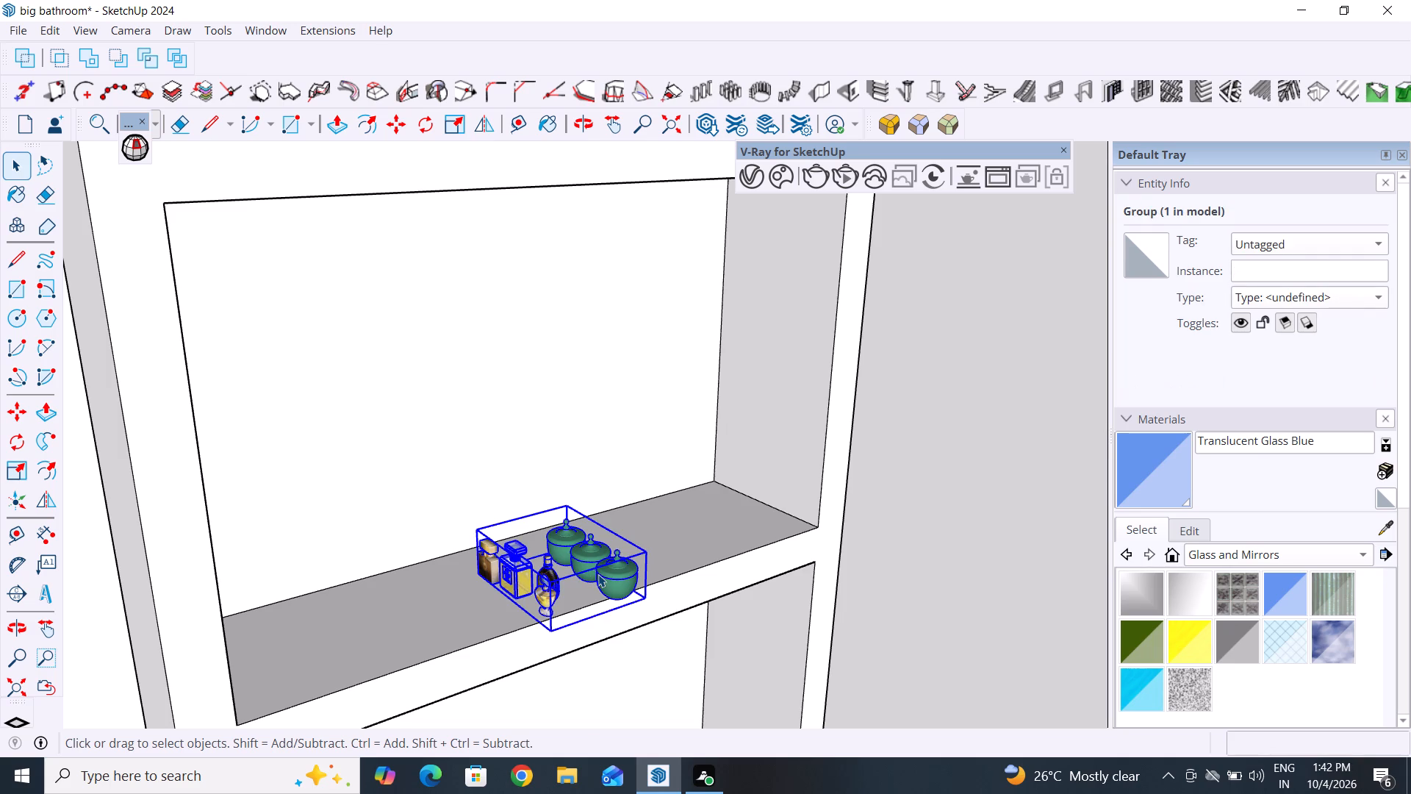
pyautogui.press('s')
pyautogui.keyDown('ctrl'); pyautogui.moveTo(649, 597); pyautogui.dragTo(651, 598); pyautogui.keyUp('ctrl')
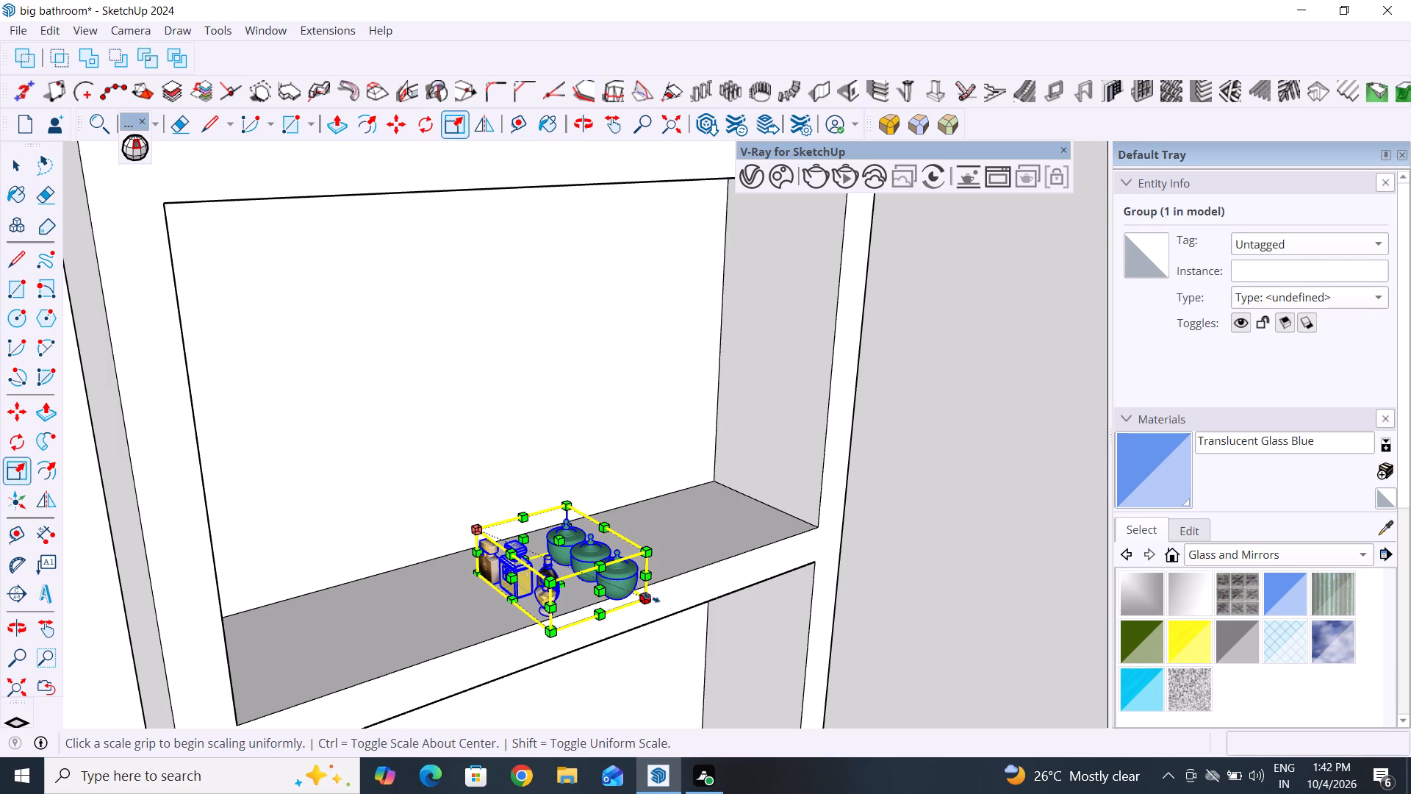
pyautogui.keyDown('ctrl'); pyautogui.moveTo(651, 598); pyautogui.dragTo(711, 623); pyautogui.keyUp('ctrl')
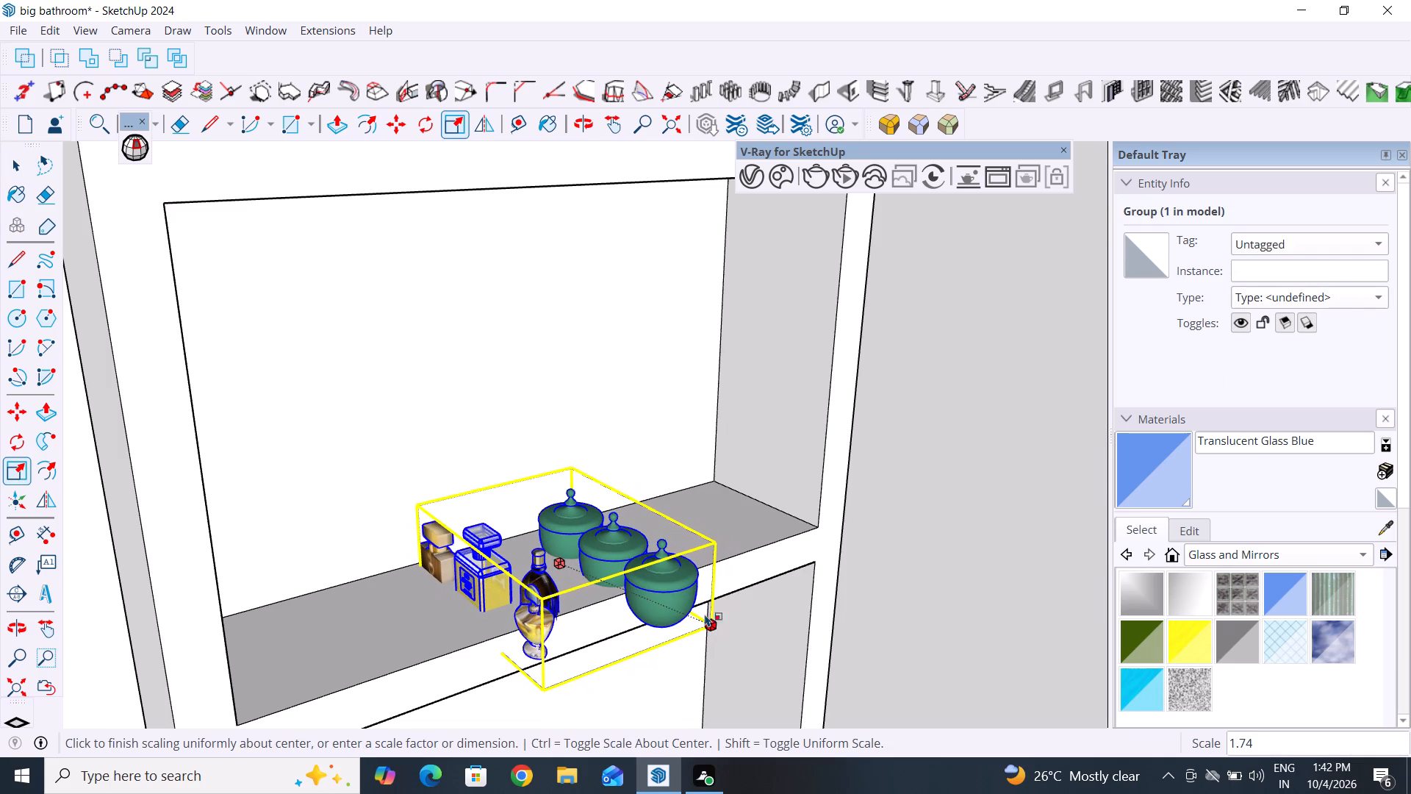
# Rotate the jar and perfume group 90 degrees in the shelf plane so the perfume bottles face the open front.
pyautogui.click(23, 454)
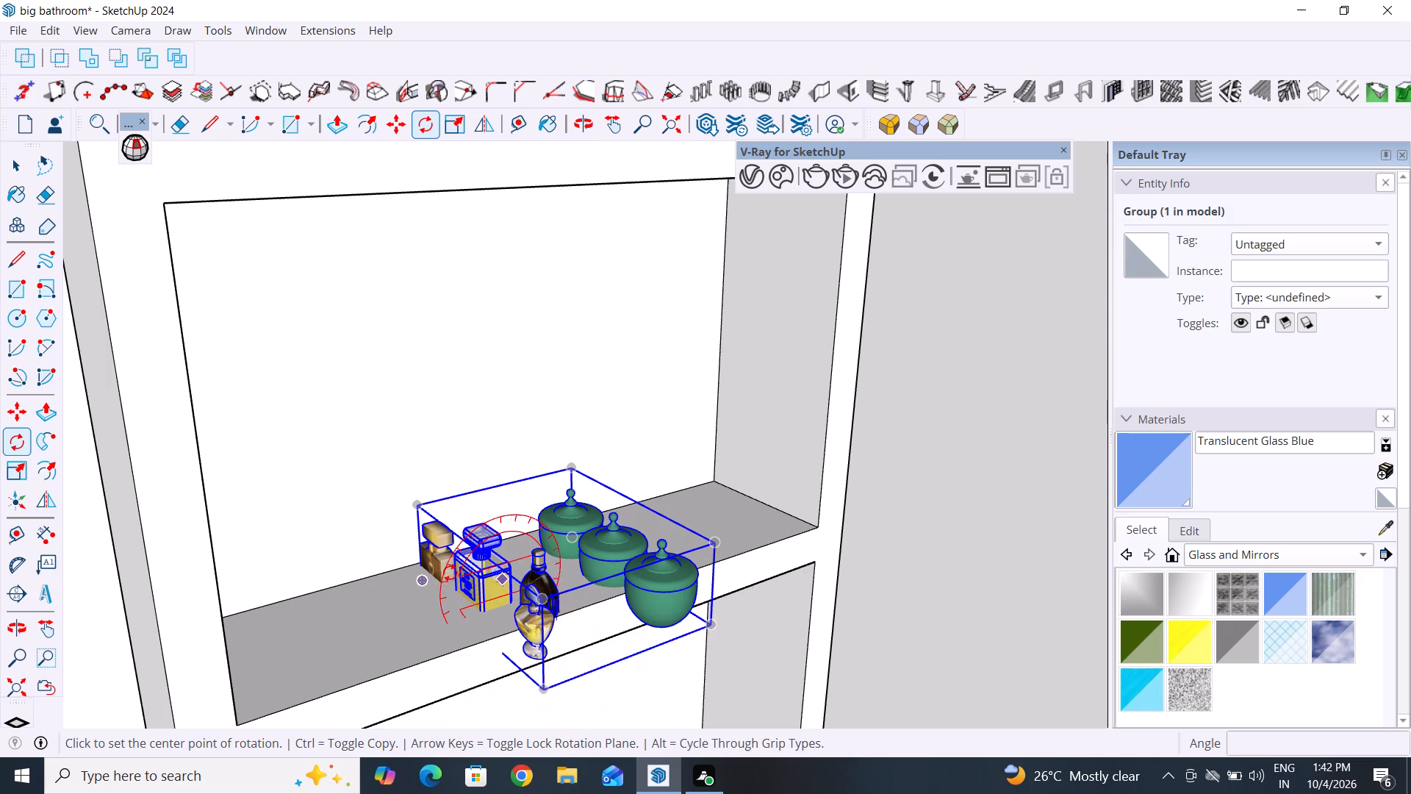
pyautogui.moveTo(445, 611); pyautogui.dragTo(454, 611)
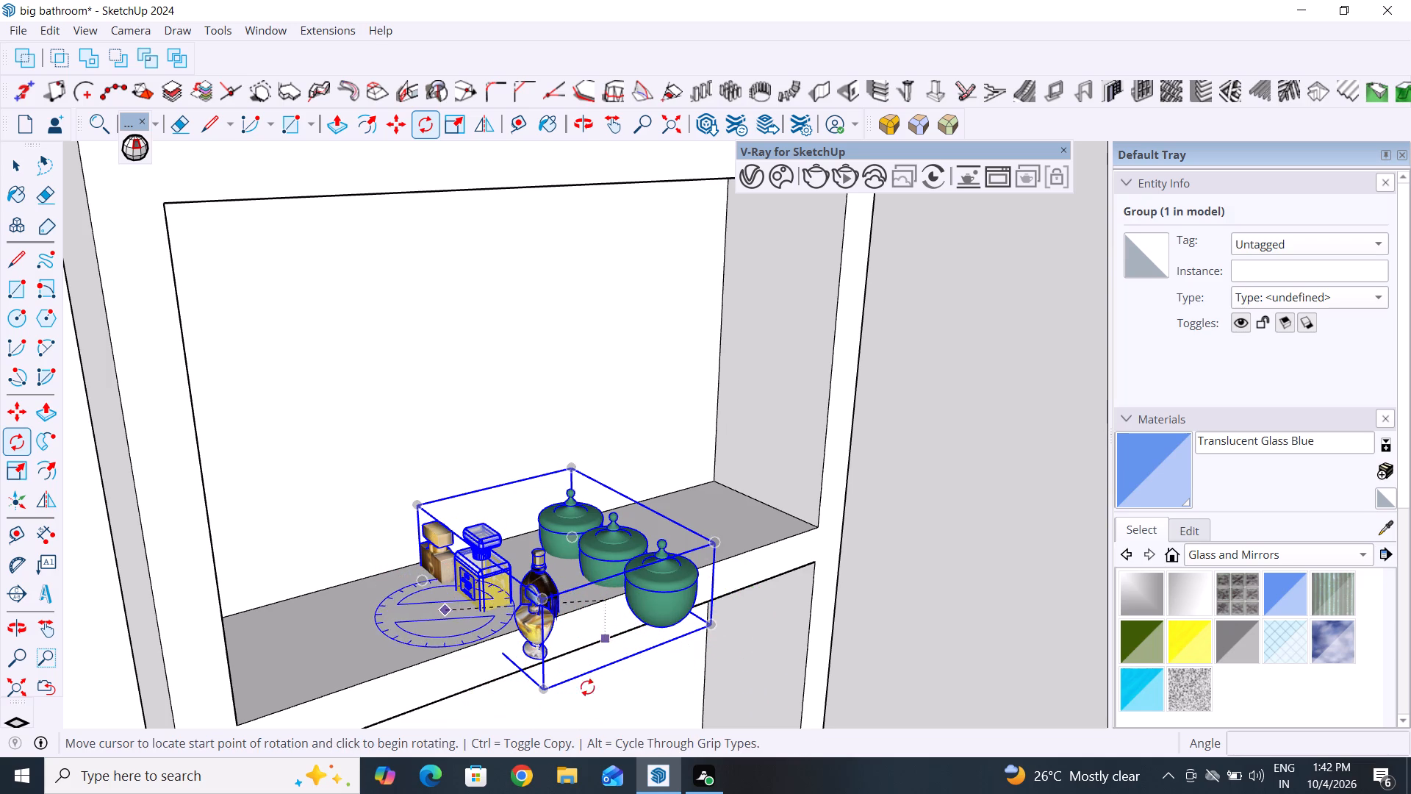
pyautogui.click(537, 709)
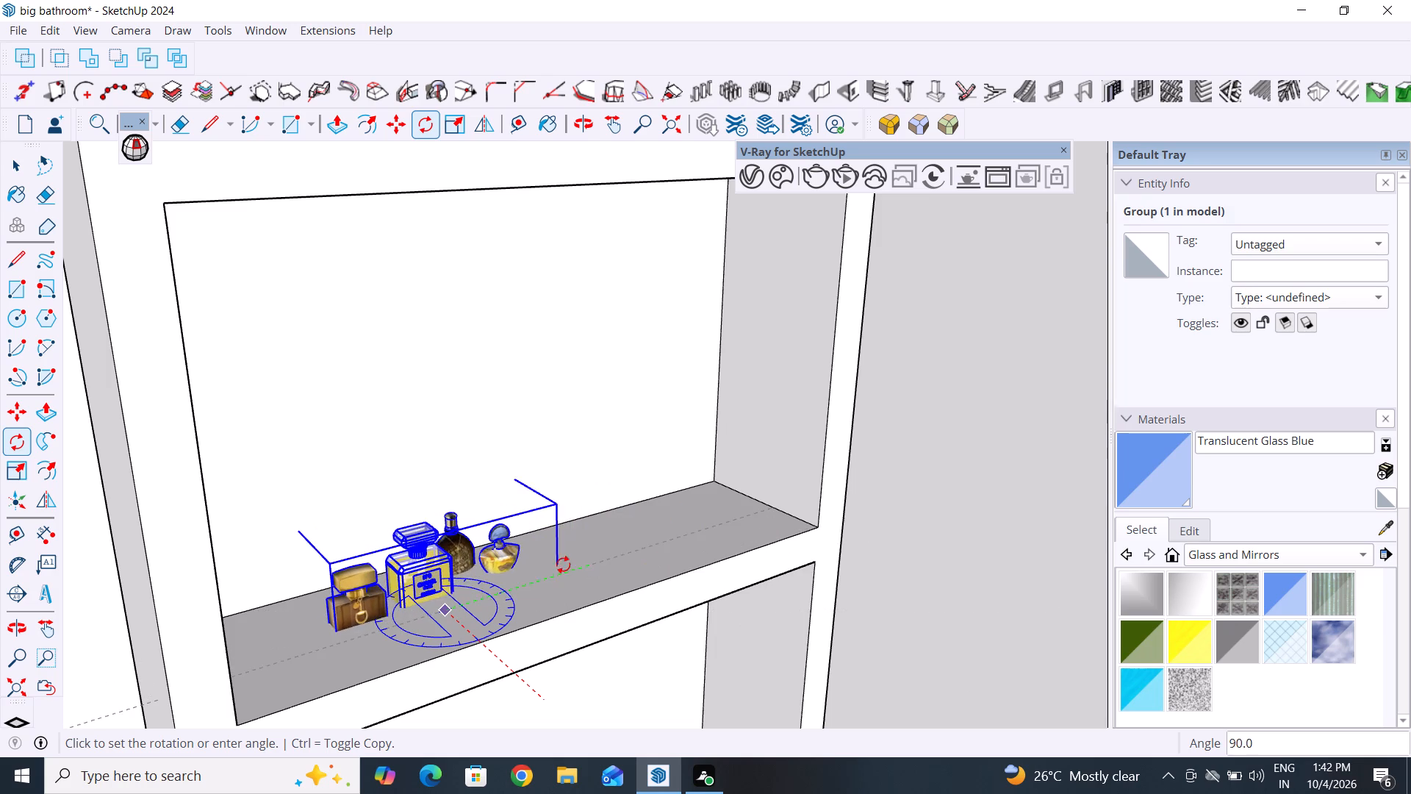
pyautogui.click(514, 593)
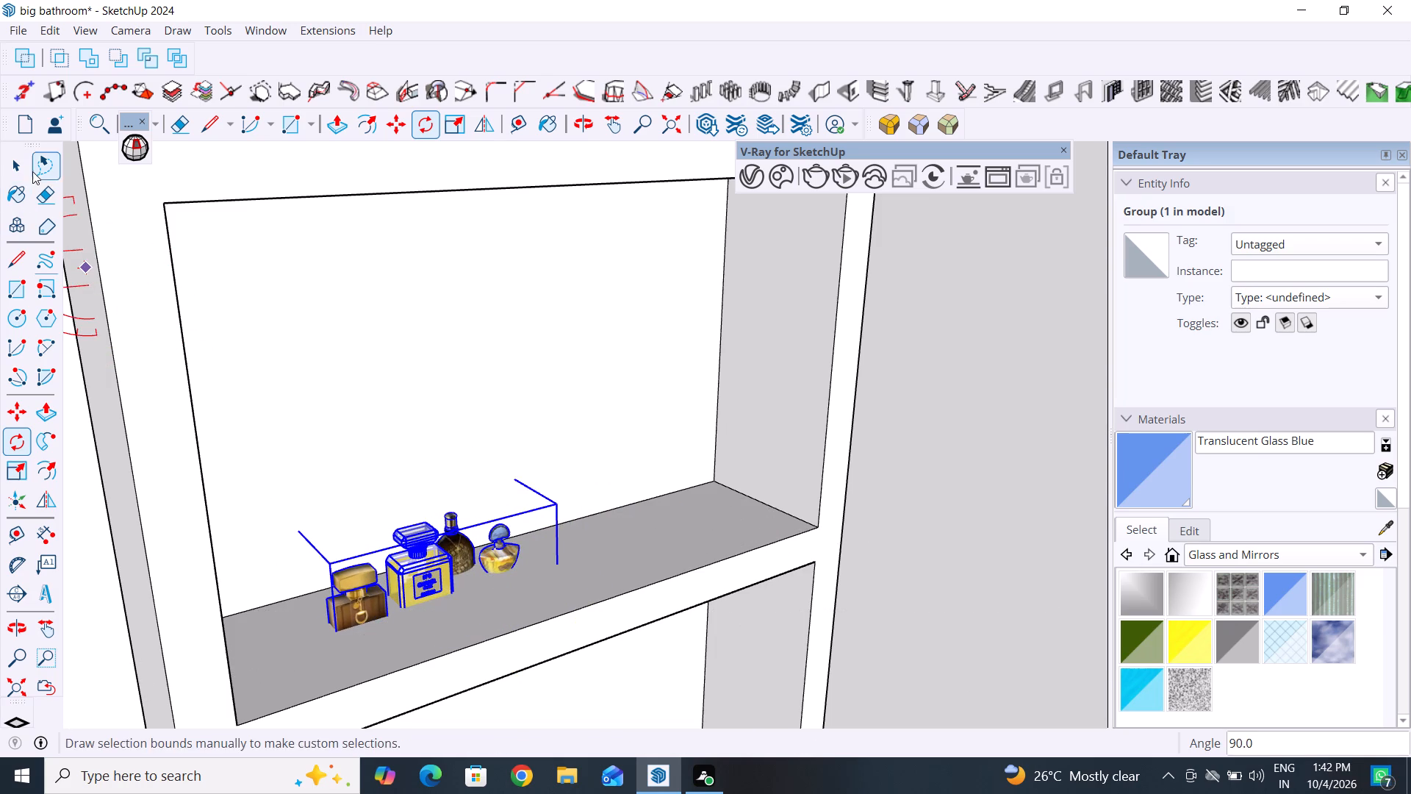
pyautogui.click(13, 171)
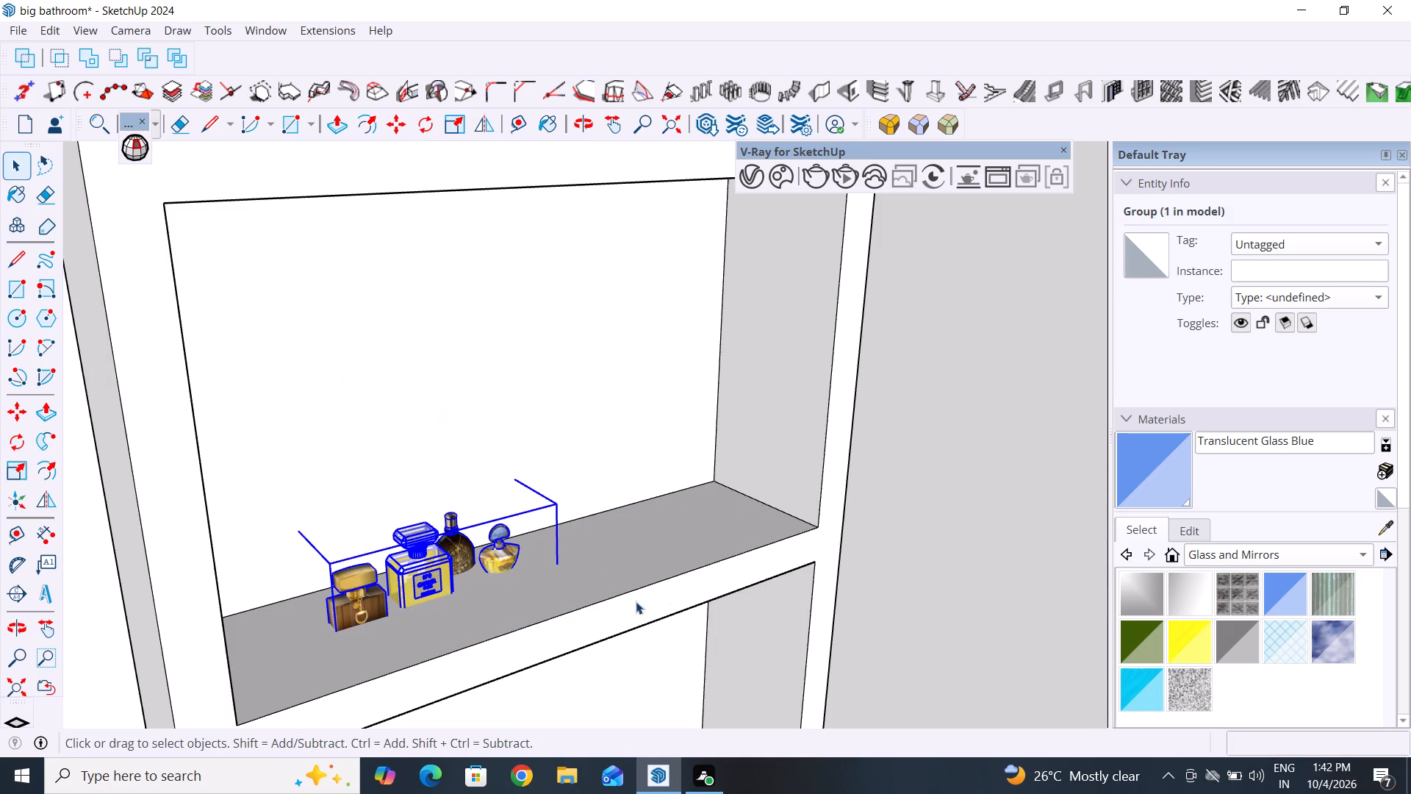
# Move the rotated jar and perfume group about 10.7 inches along the second shelf, fully onto it near the side panel.
pyautogui.click(664, 561)
pyautogui.click(432, 562)
pyautogui.press('m')
pyautogui.click(340, 657)
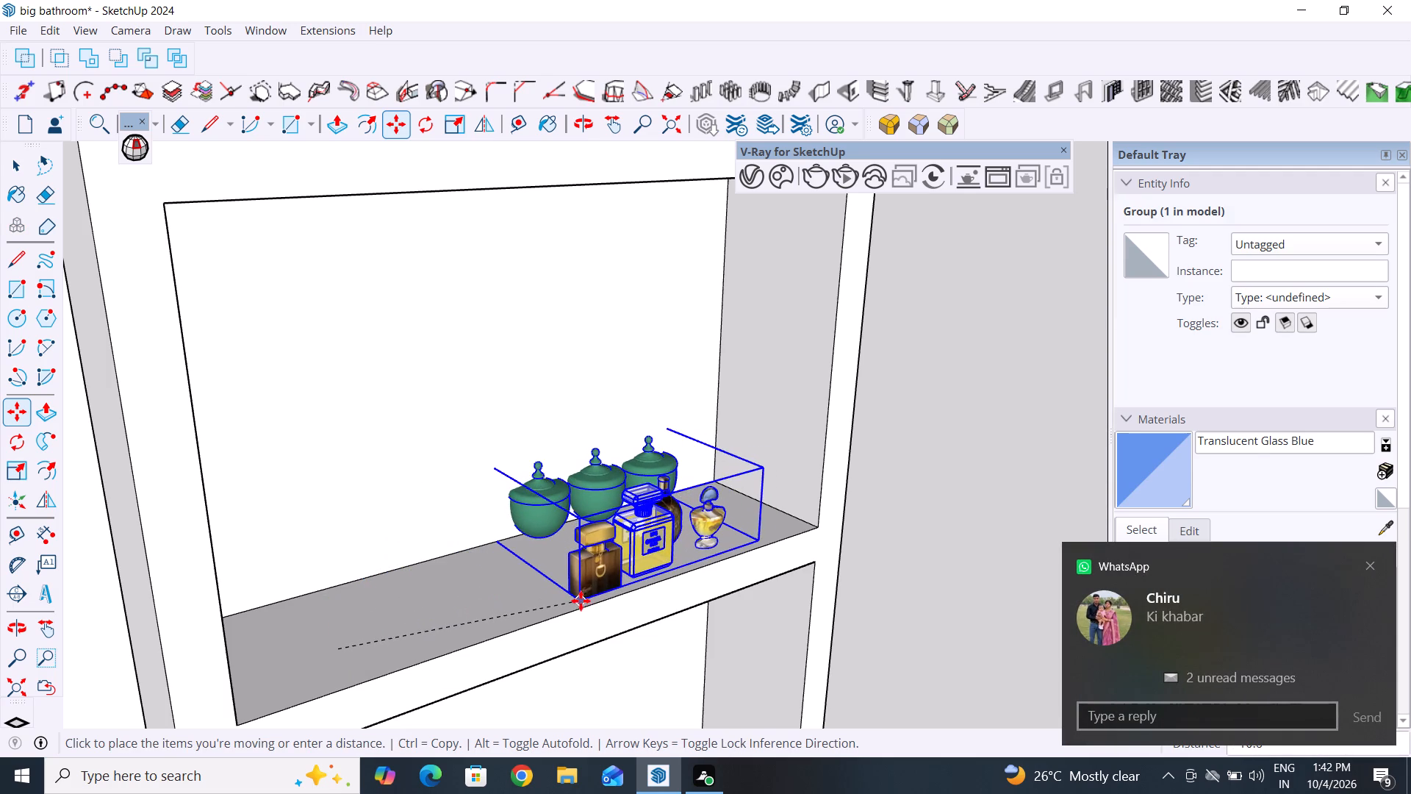
pyautogui.click(583, 605)
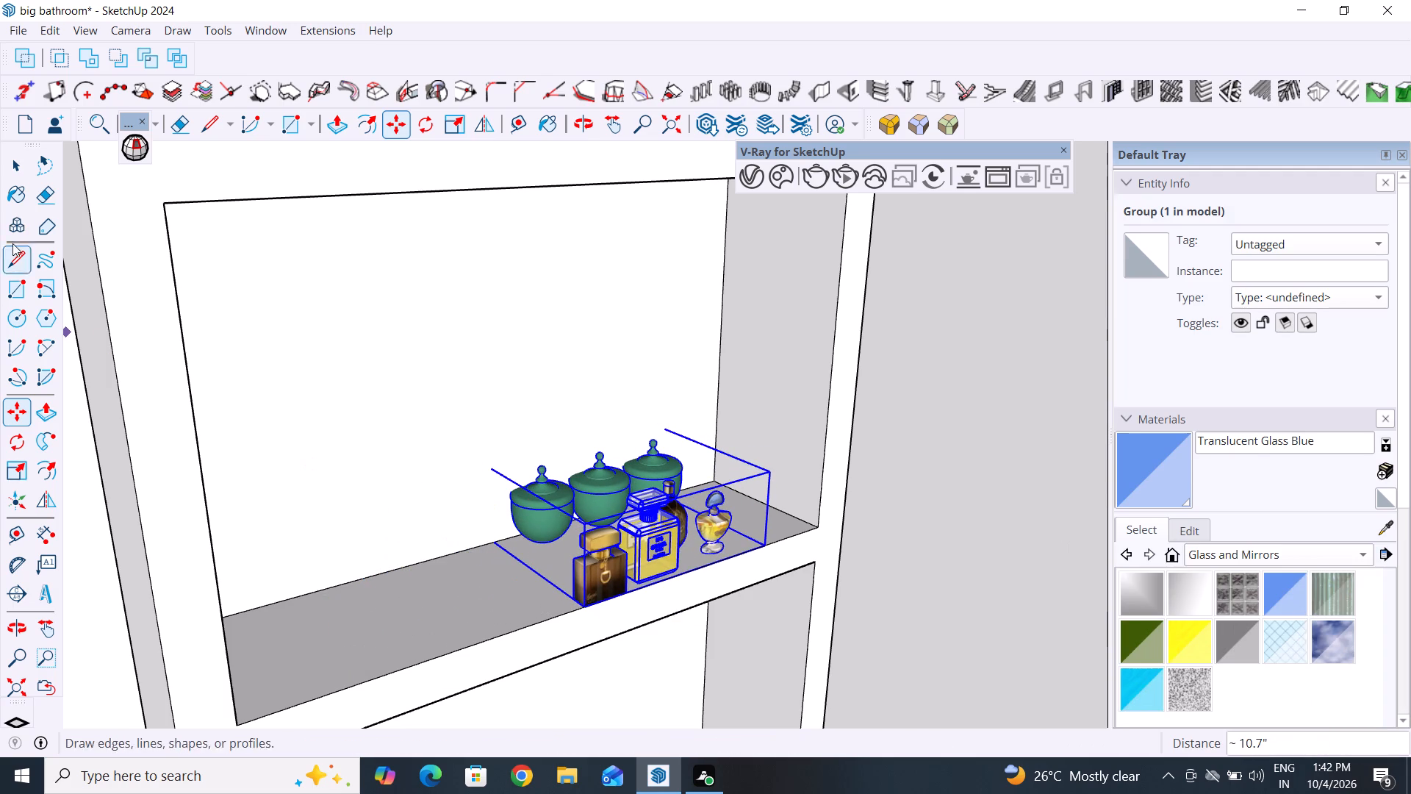
pyautogui.click(15, 174)
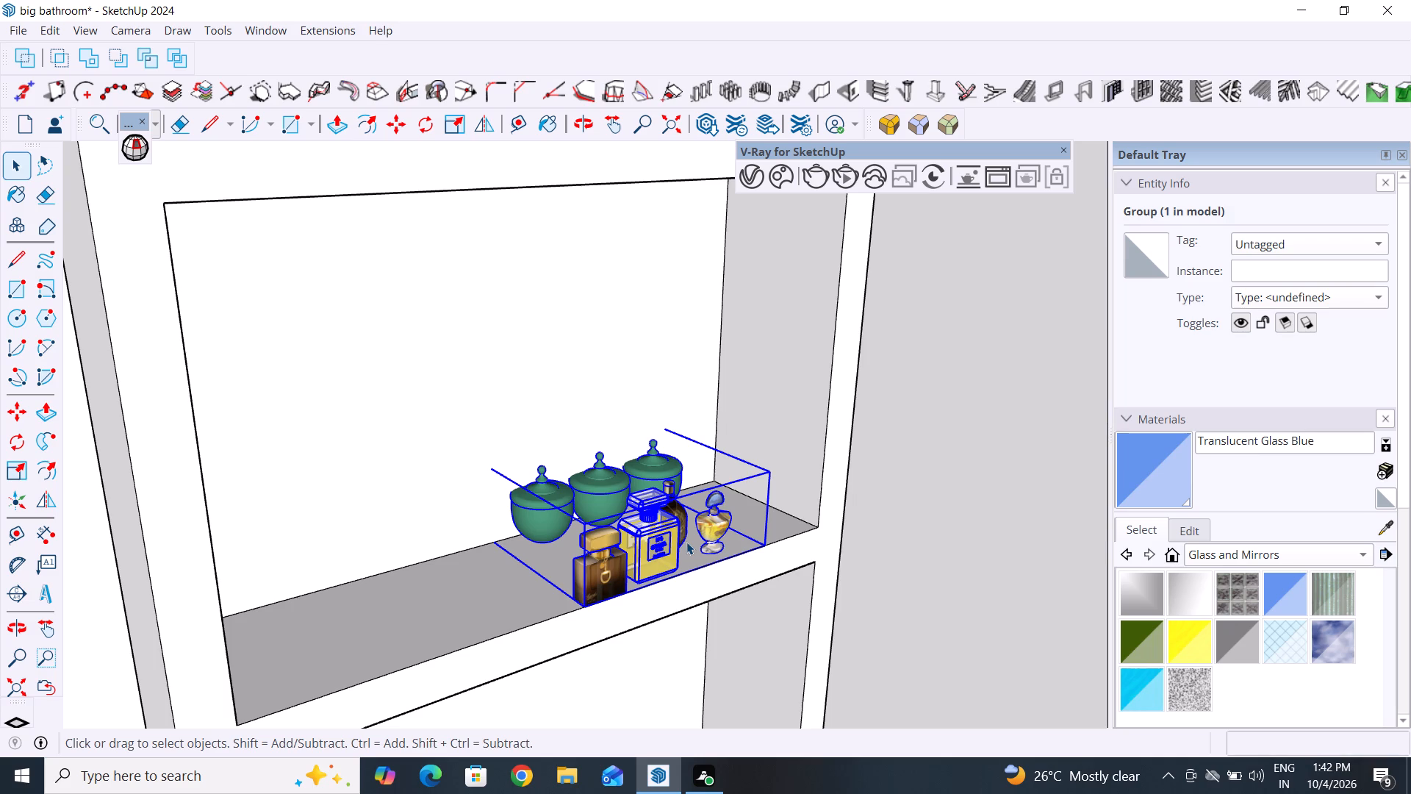
# Scale the jar and perfume group down slightly and uniformly about its centre to fit the second shelf's depth.
pyautogui.press('s')
pyautogui.keyDown('ctrl'); pyautogui.moveTo(765, 546); pyautogui.dragTo(747, 532); pyautogui.keyUp('ctrl')
pyautogui.keyDown('ctrl'); pyautogui.click(742, 529); pyautogui.keyUp('ctrl')
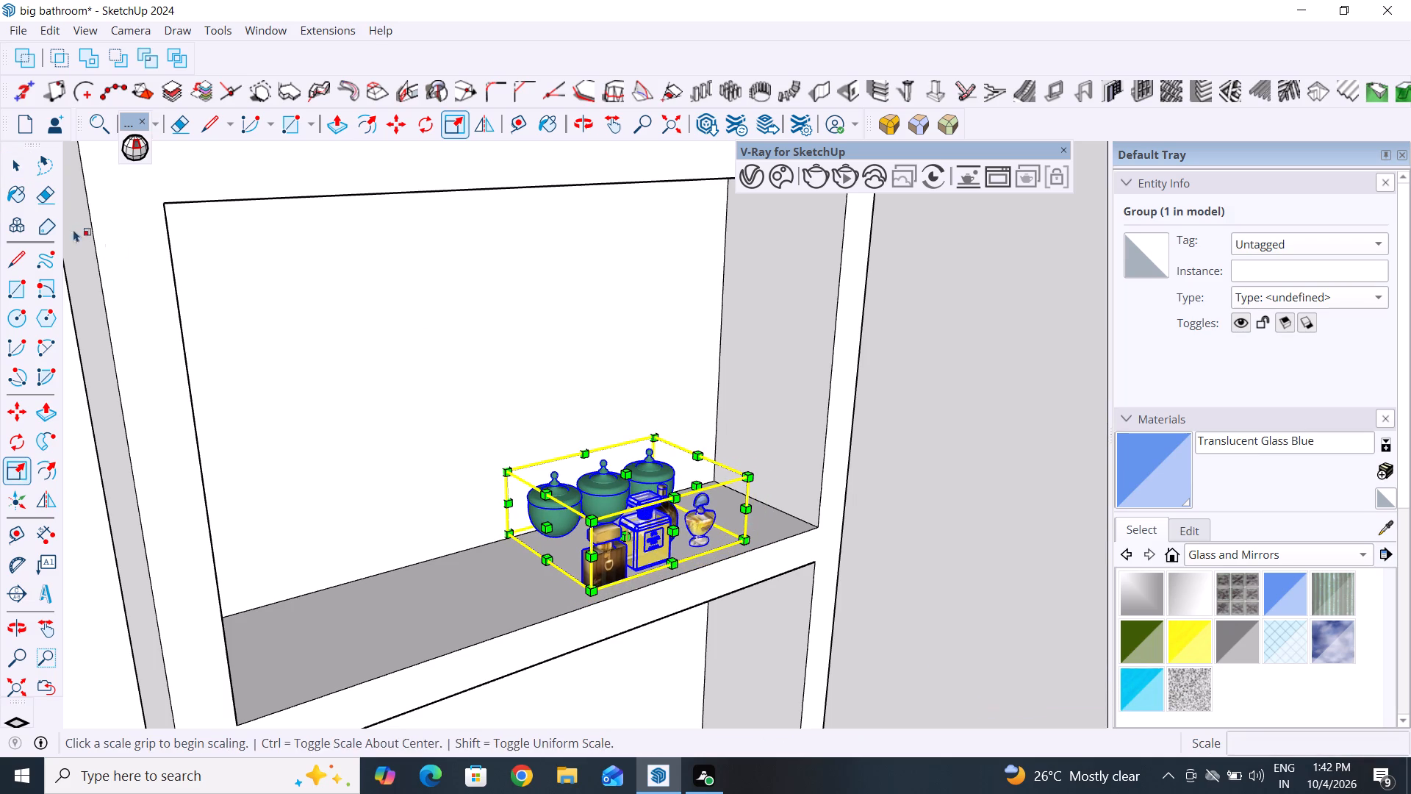
pyautogui.click(10, 168)
pyautogui.click(431, 565)
pyautogui.scroll(3, 572, 554)
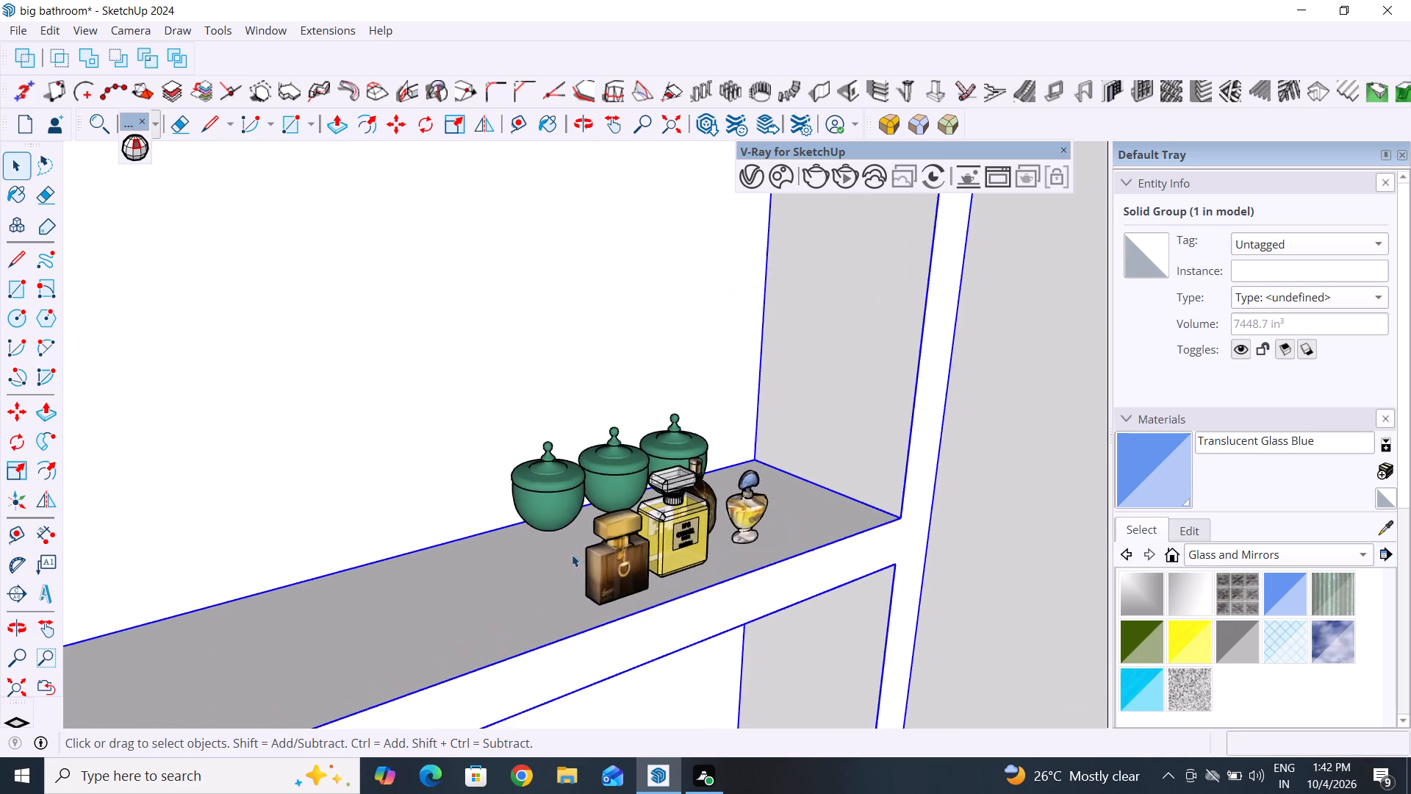
# Move the jar and perfume group slightly down so its base rests on the second compartment's shelf surface.
pyautogui.scroll(1, 572, 554)
pyautogui.moveTo(621, 584); pyautogui.dragTo(633, 421, button='middle')
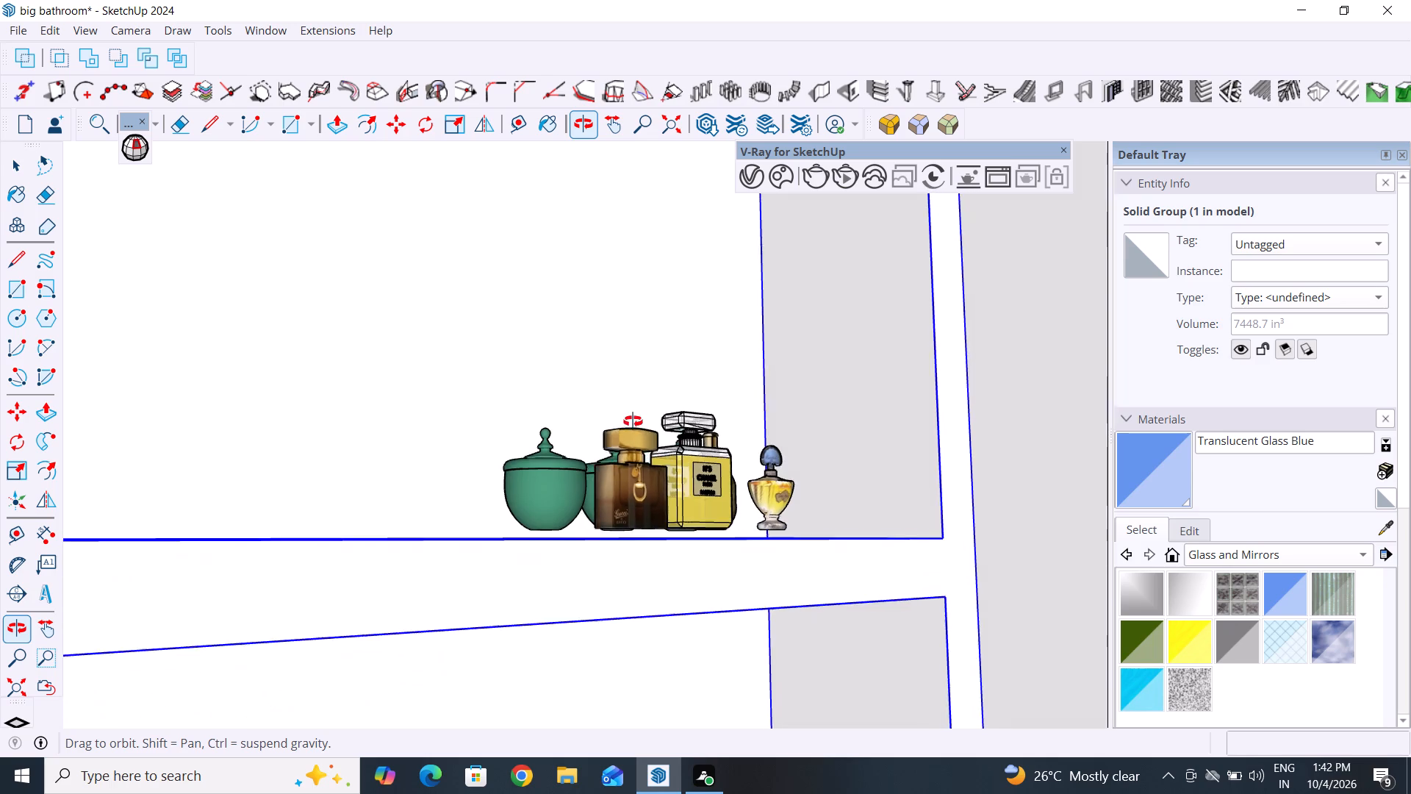
pyautogui.moveTo(633, 421); pyautogui.dragTo(612, 434, button='middle')
pyautogui.click(622, 511)
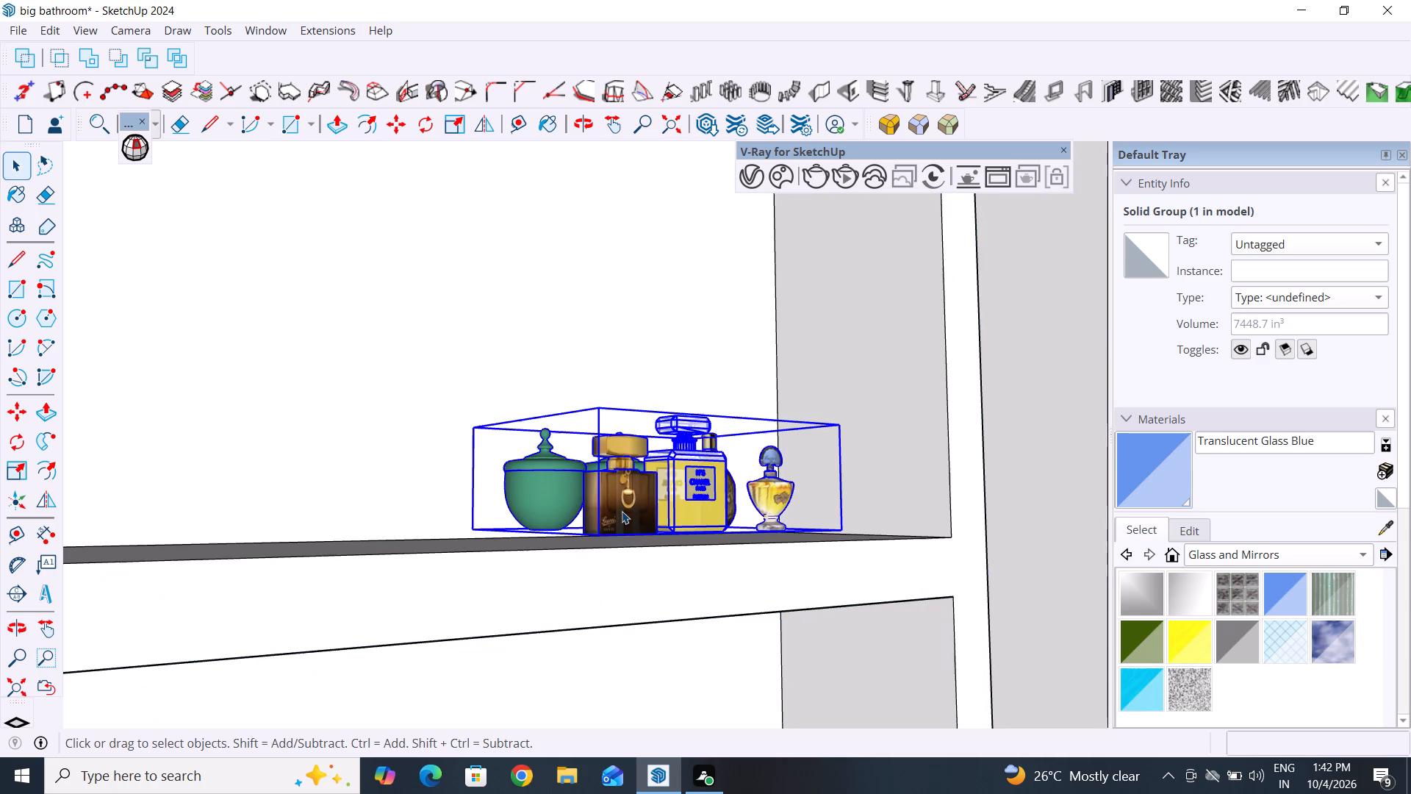
pyautogui.press('m')
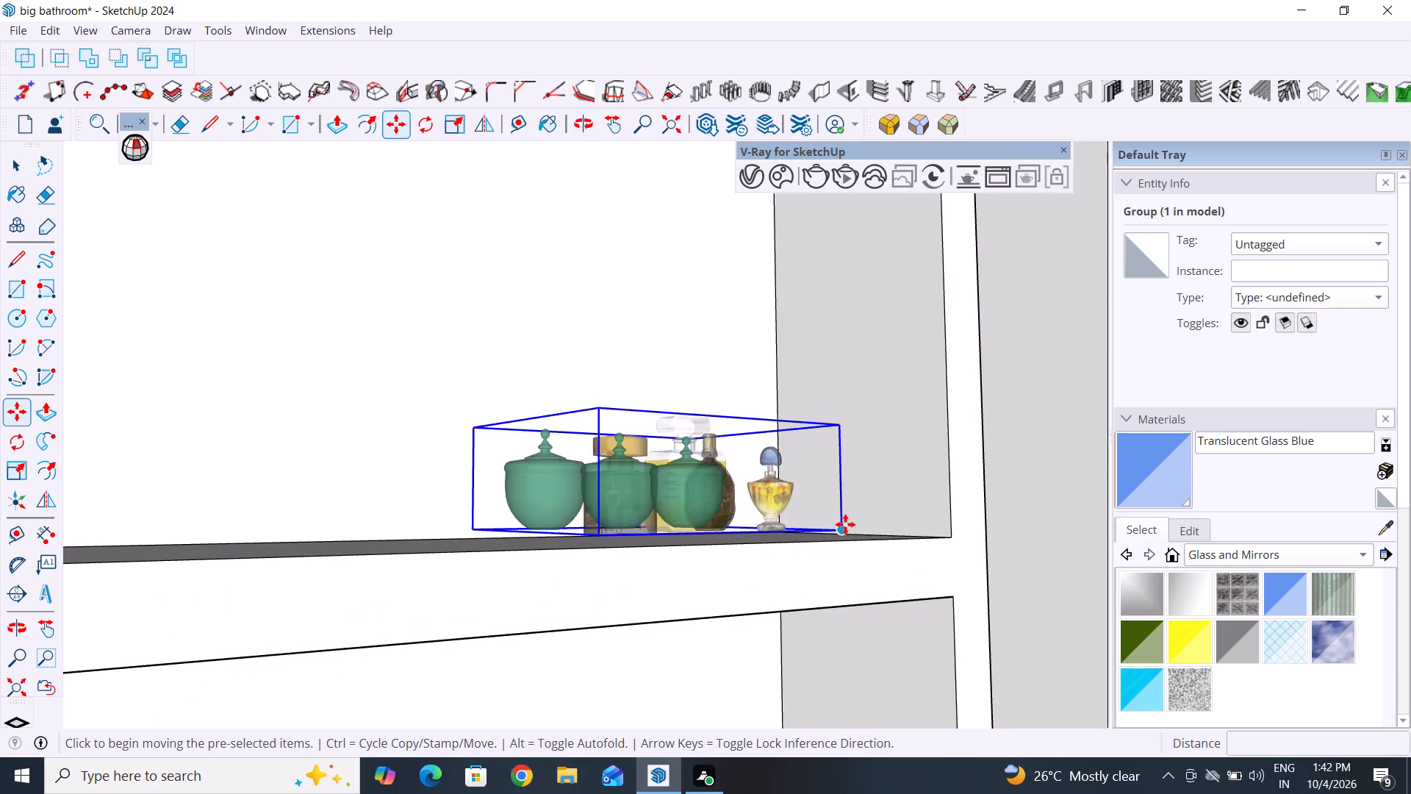
pyautogui.click(842, 529)
pyautogui.click(842, 534)
pyautogui.scroll(-3, 826, 594)
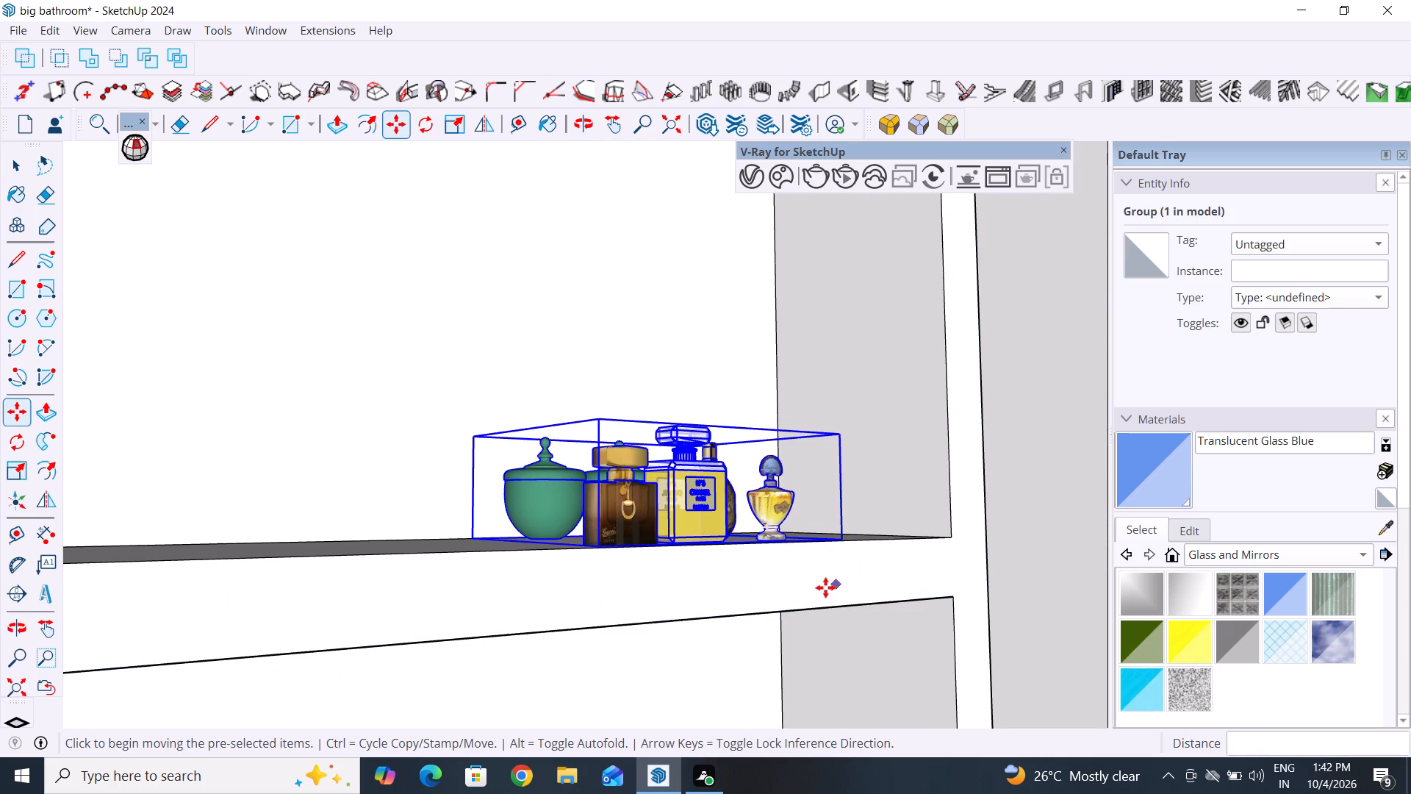
pyautogui.scroll(-8, 825, 587)
pyautogui.moveTo(867, 598); pyautogui.dragTo(654, 717, button='middle')
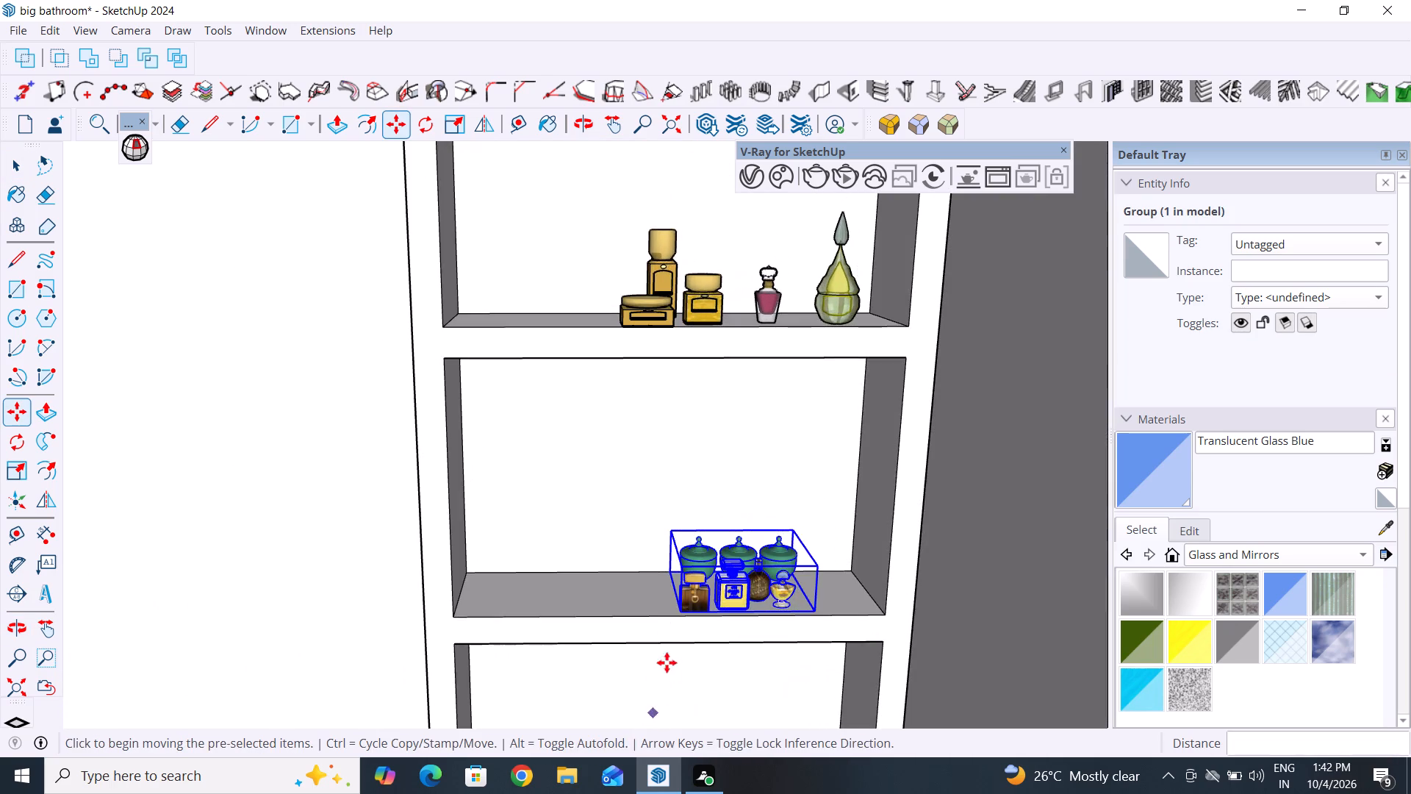
pyautogui.scroll(-6, 667, 621)
pyautogui.click(22, 157)
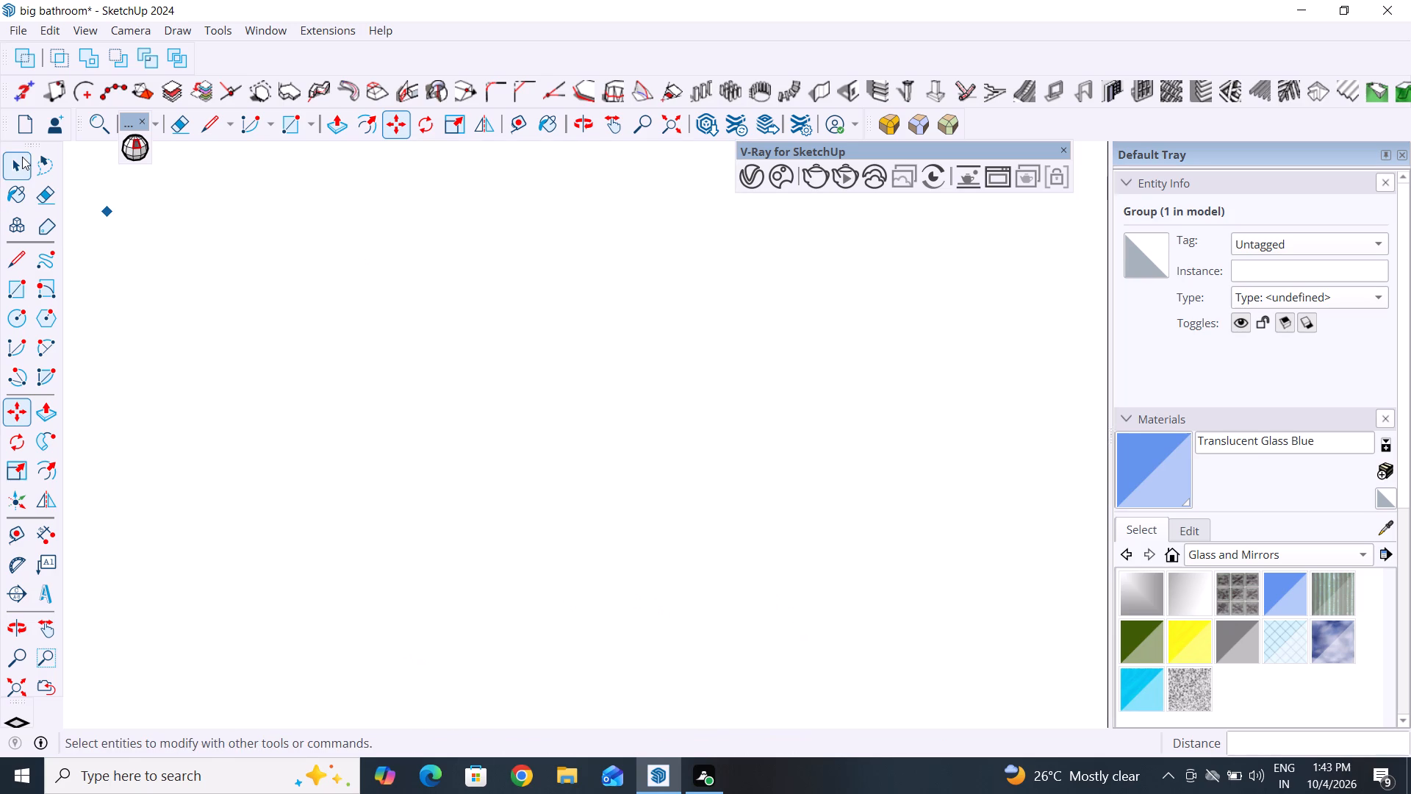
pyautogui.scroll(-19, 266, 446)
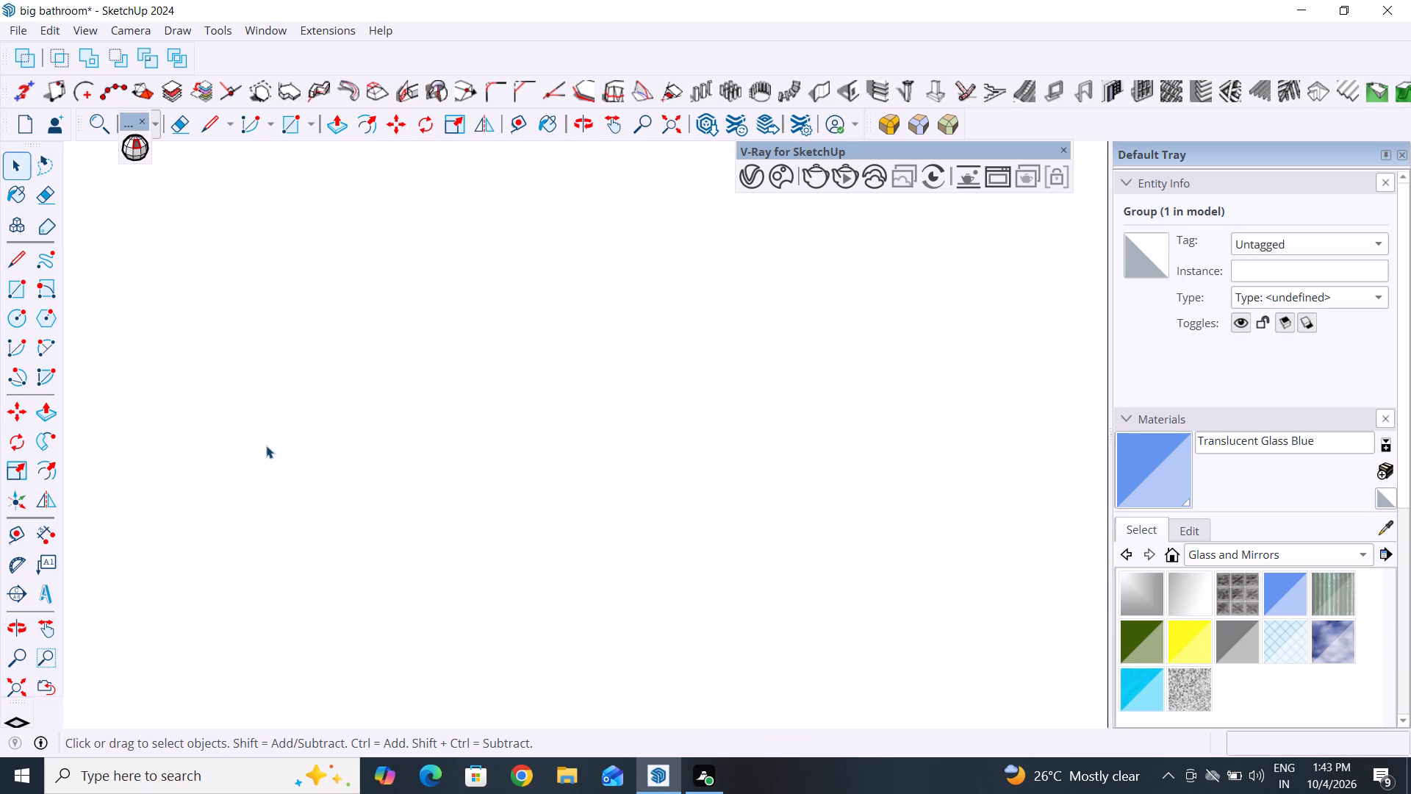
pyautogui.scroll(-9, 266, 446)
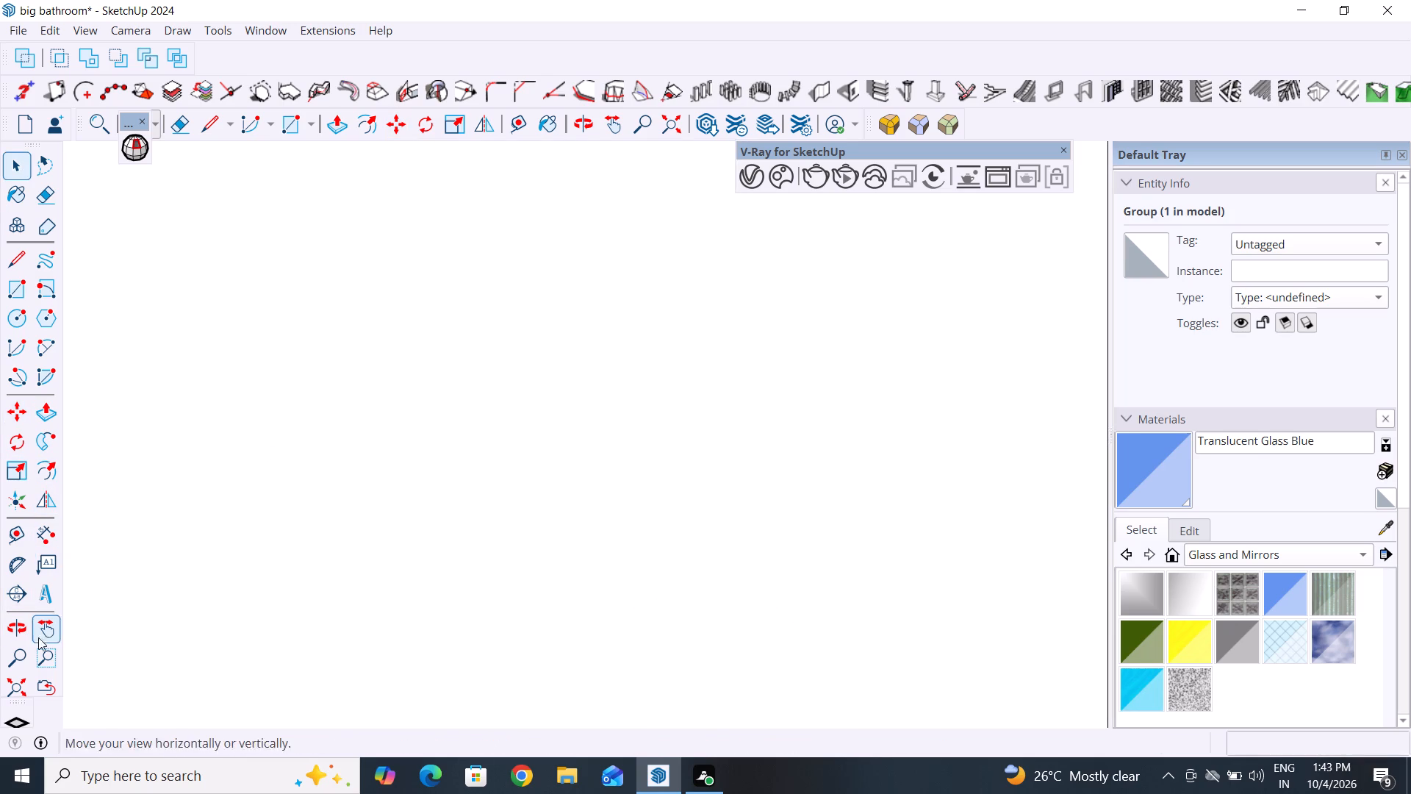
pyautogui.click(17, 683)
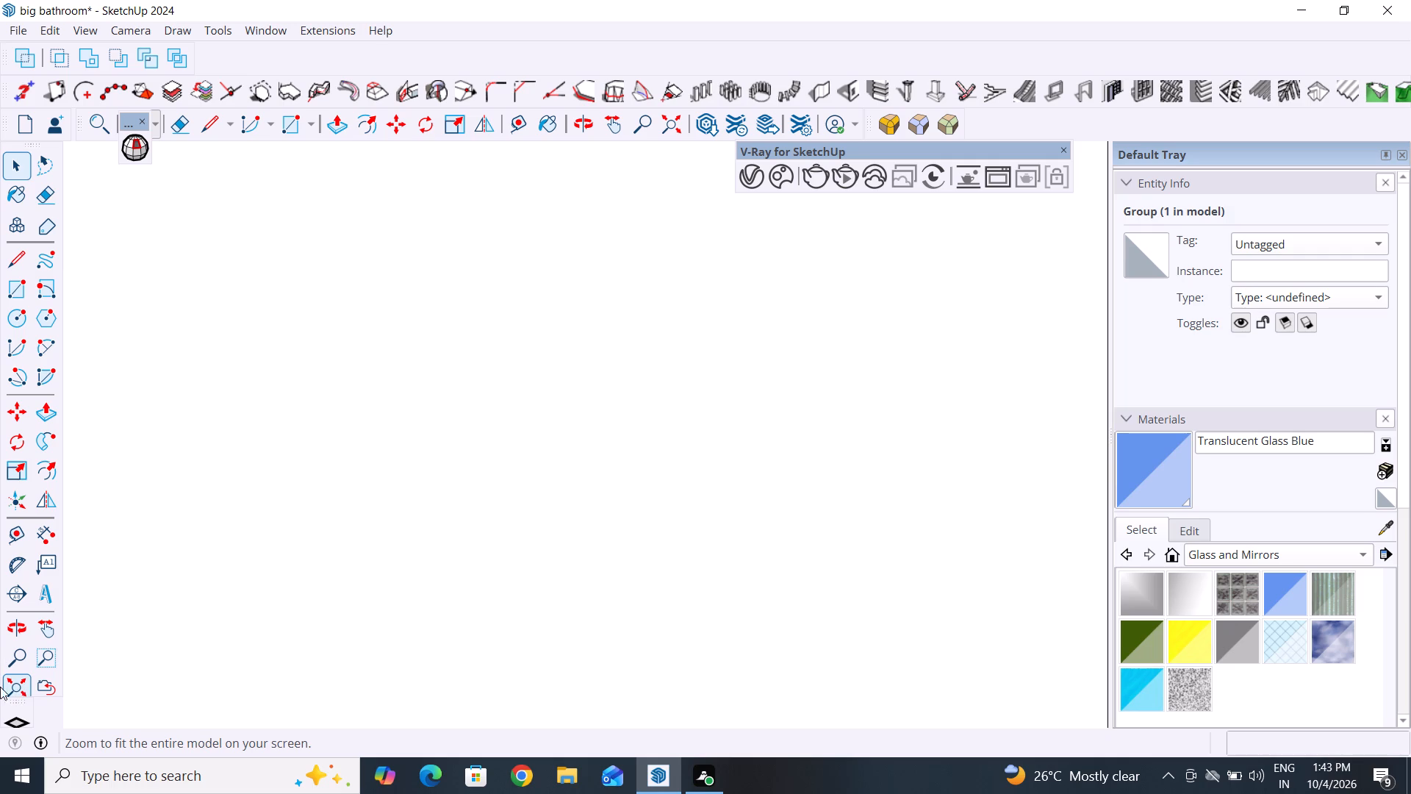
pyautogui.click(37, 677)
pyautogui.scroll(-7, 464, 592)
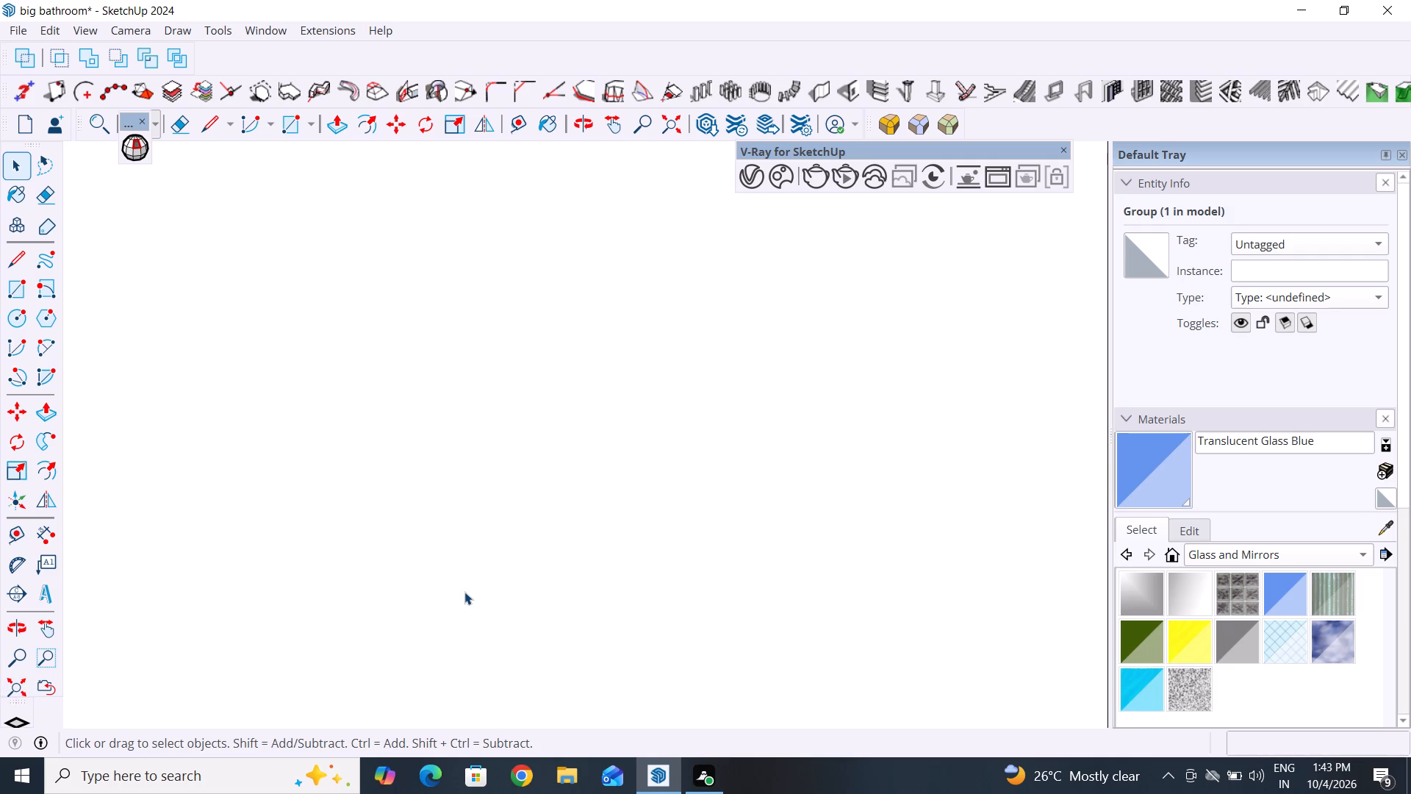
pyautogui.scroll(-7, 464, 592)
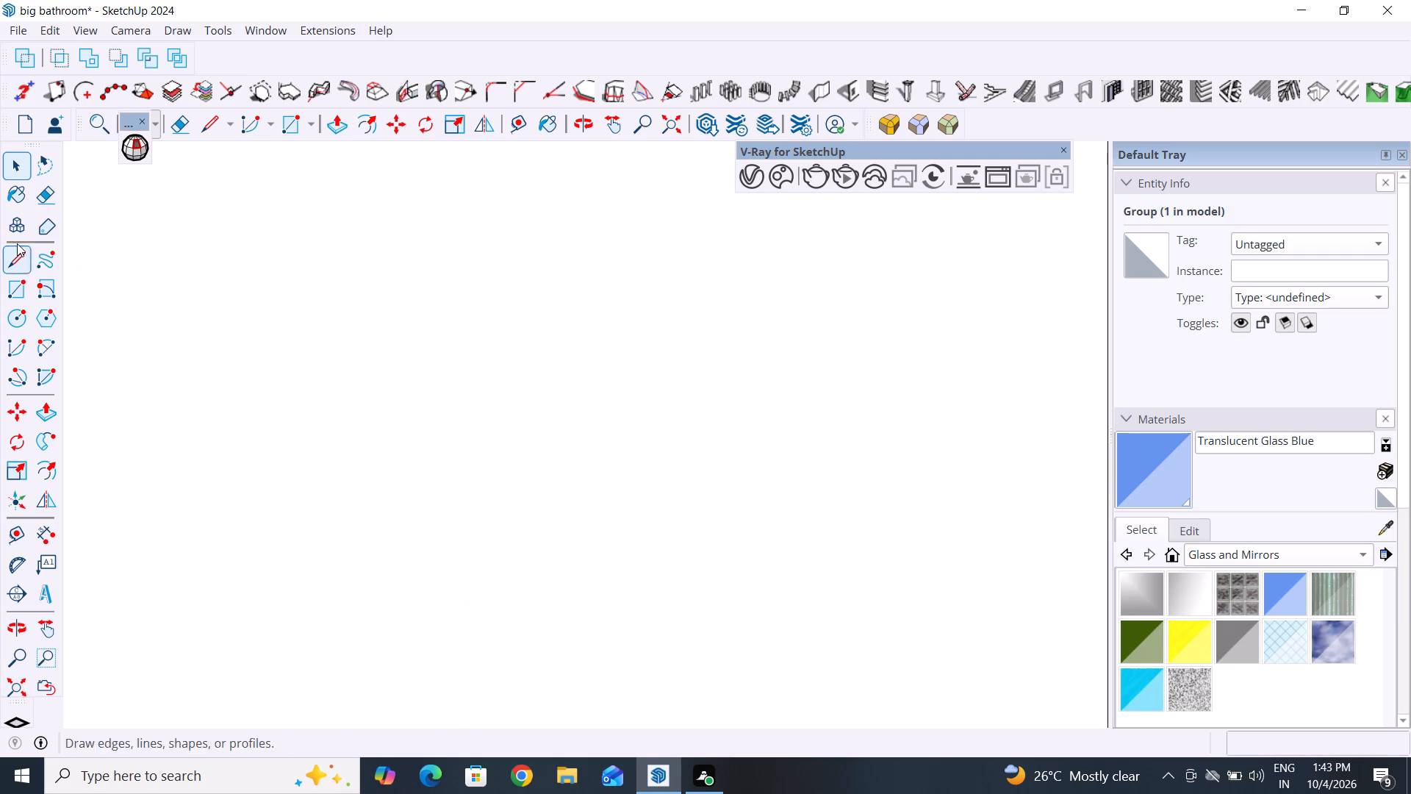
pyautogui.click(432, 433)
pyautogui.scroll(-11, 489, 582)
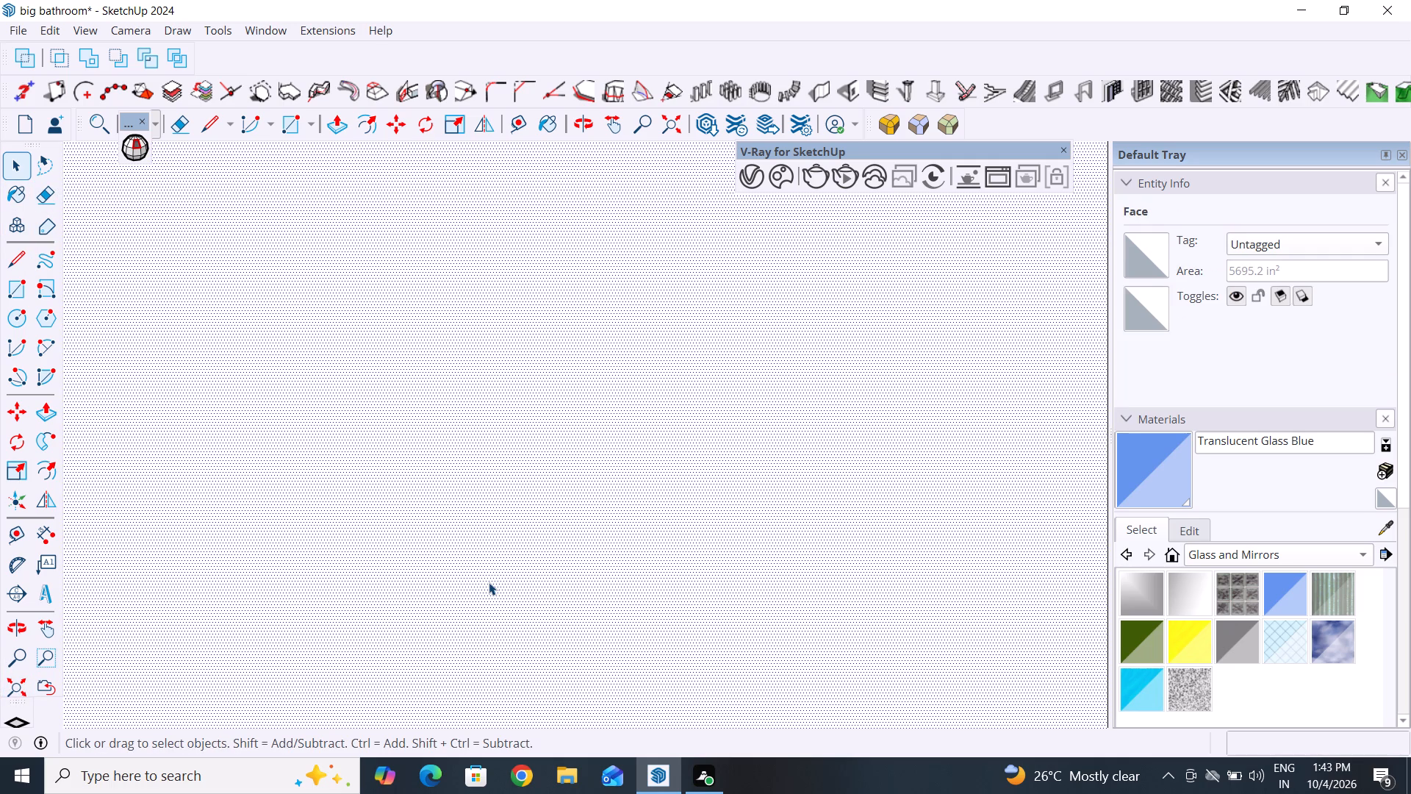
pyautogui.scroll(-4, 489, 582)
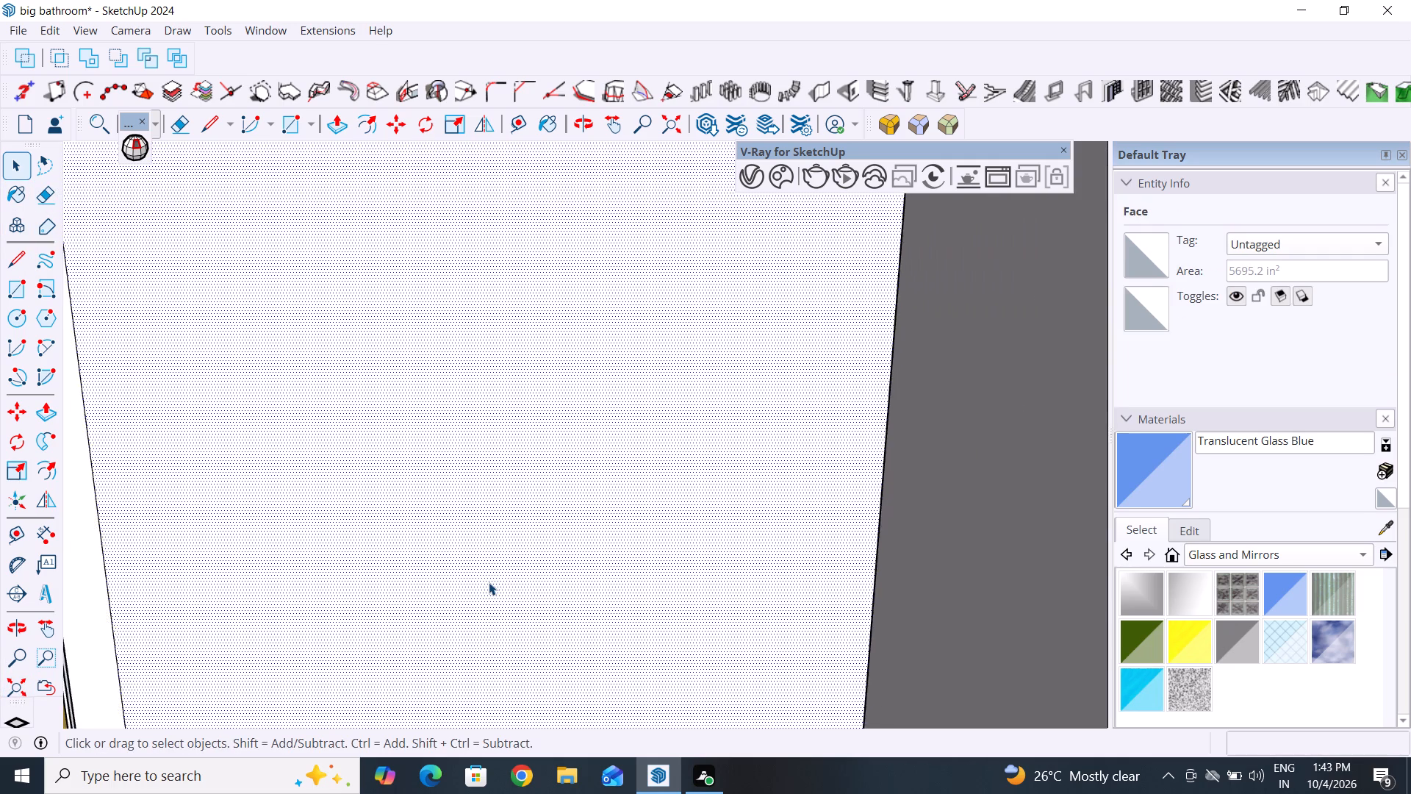
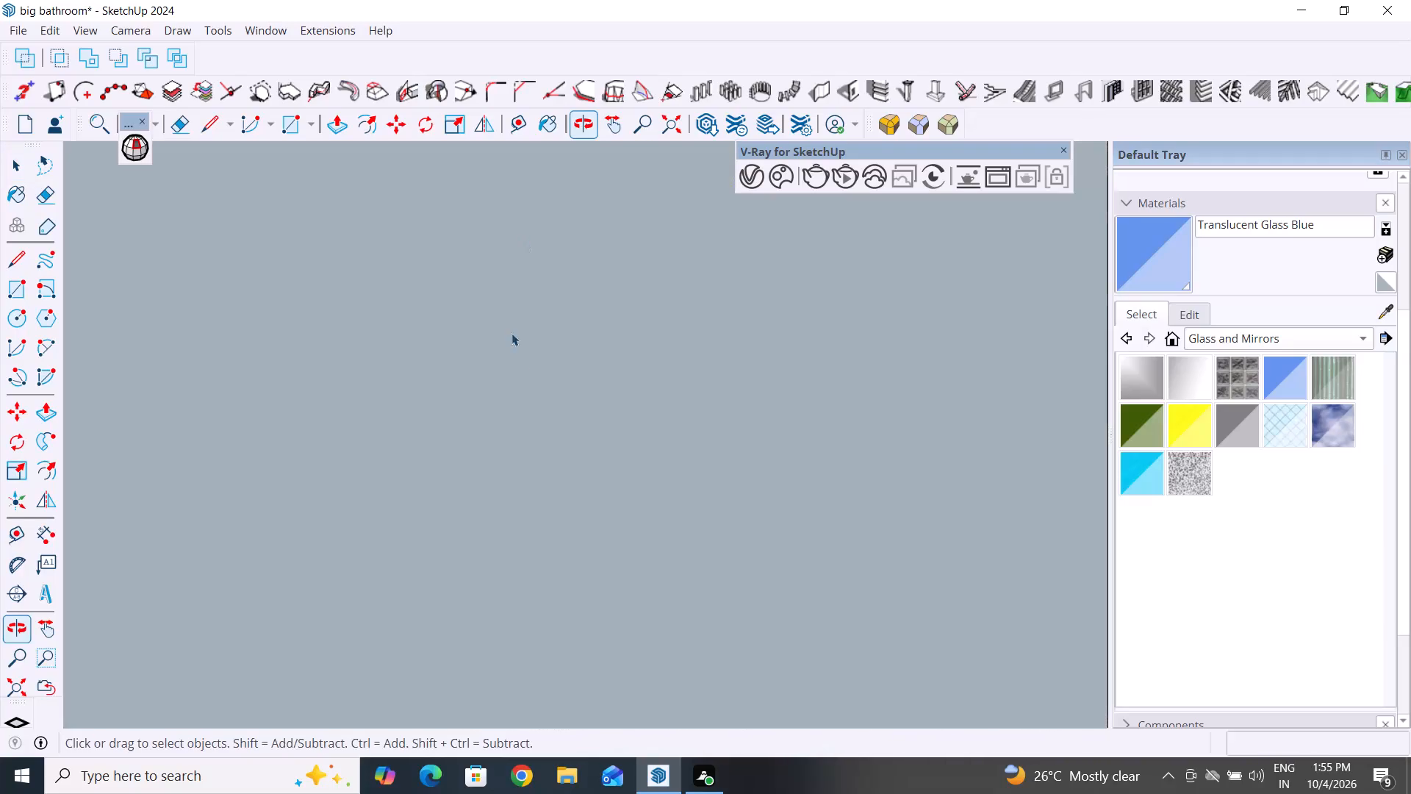
# Scale the selected toiletry bottle, pouch and jar group uniformly about its centre to about 0.43 of its size.
pyautogui.moveTo(535, 377); pyautogui.dragTo(532, 559, button='middle')
pyautogui.scroll(-7, 528, 550)
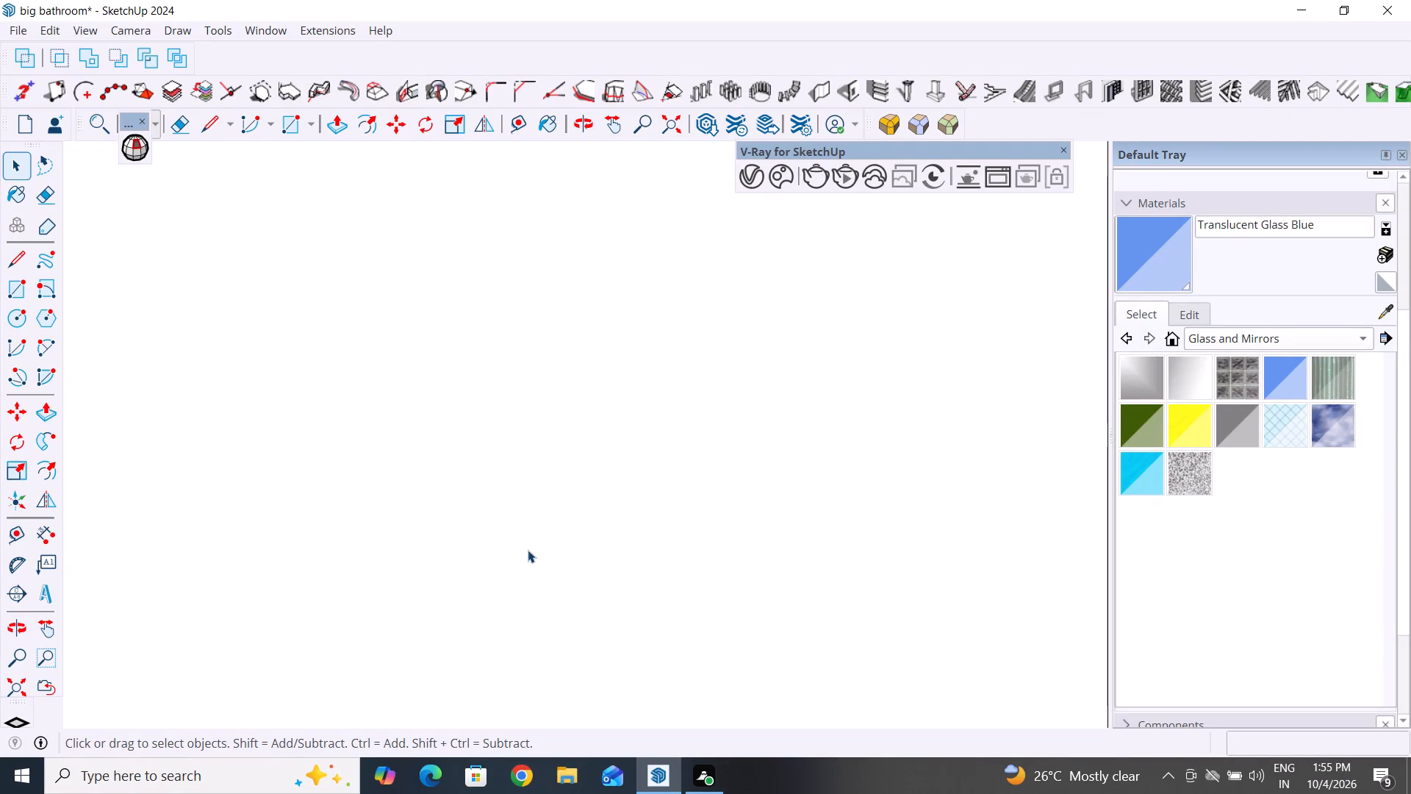
pyautogui.scroll(-4, 528, 550)
pyautogui.scroll(-18, 431, 492)
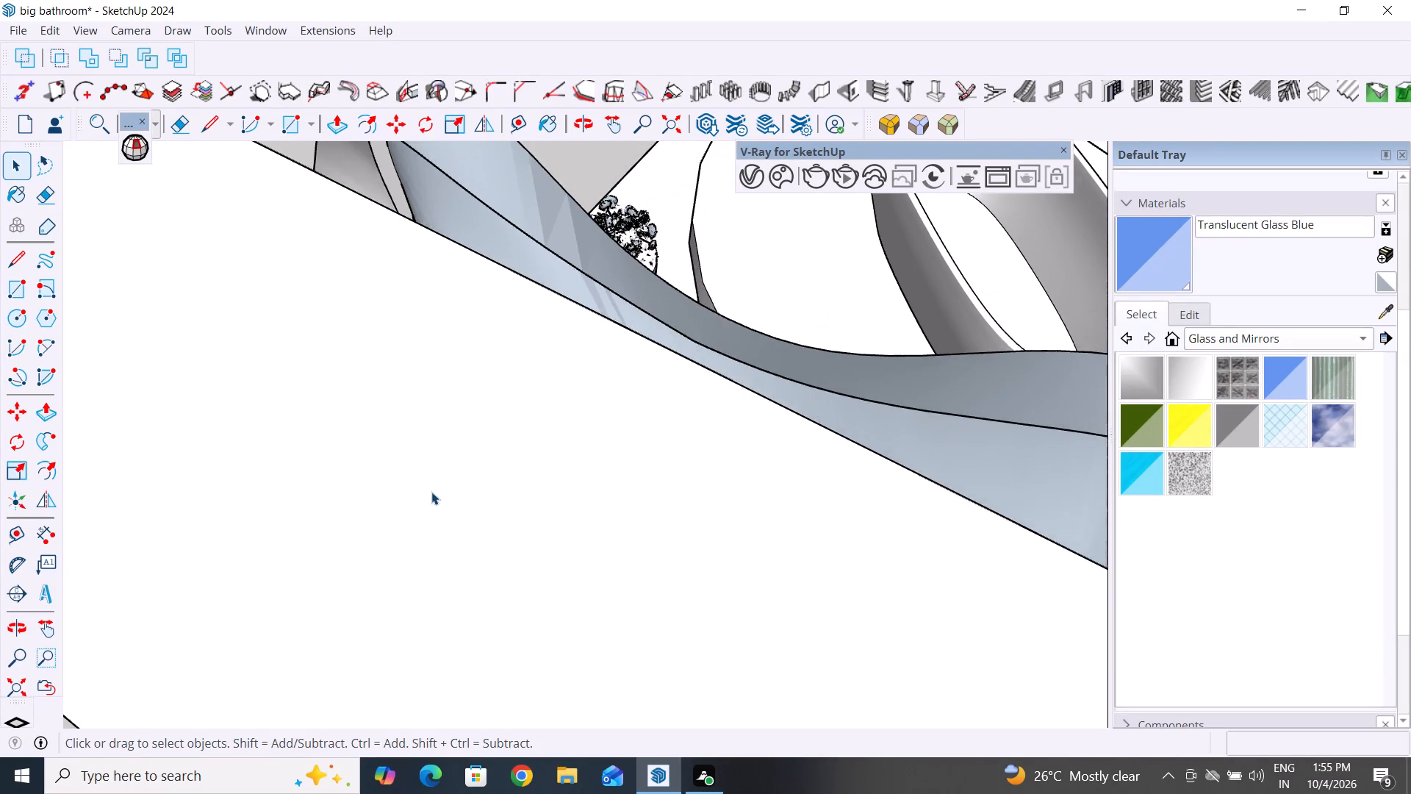
pyautogui.scroll(-3, 431, 492)
pyautogui.moveTo(669, 321); pyautogui.dragTo(434, 470, button='middle')
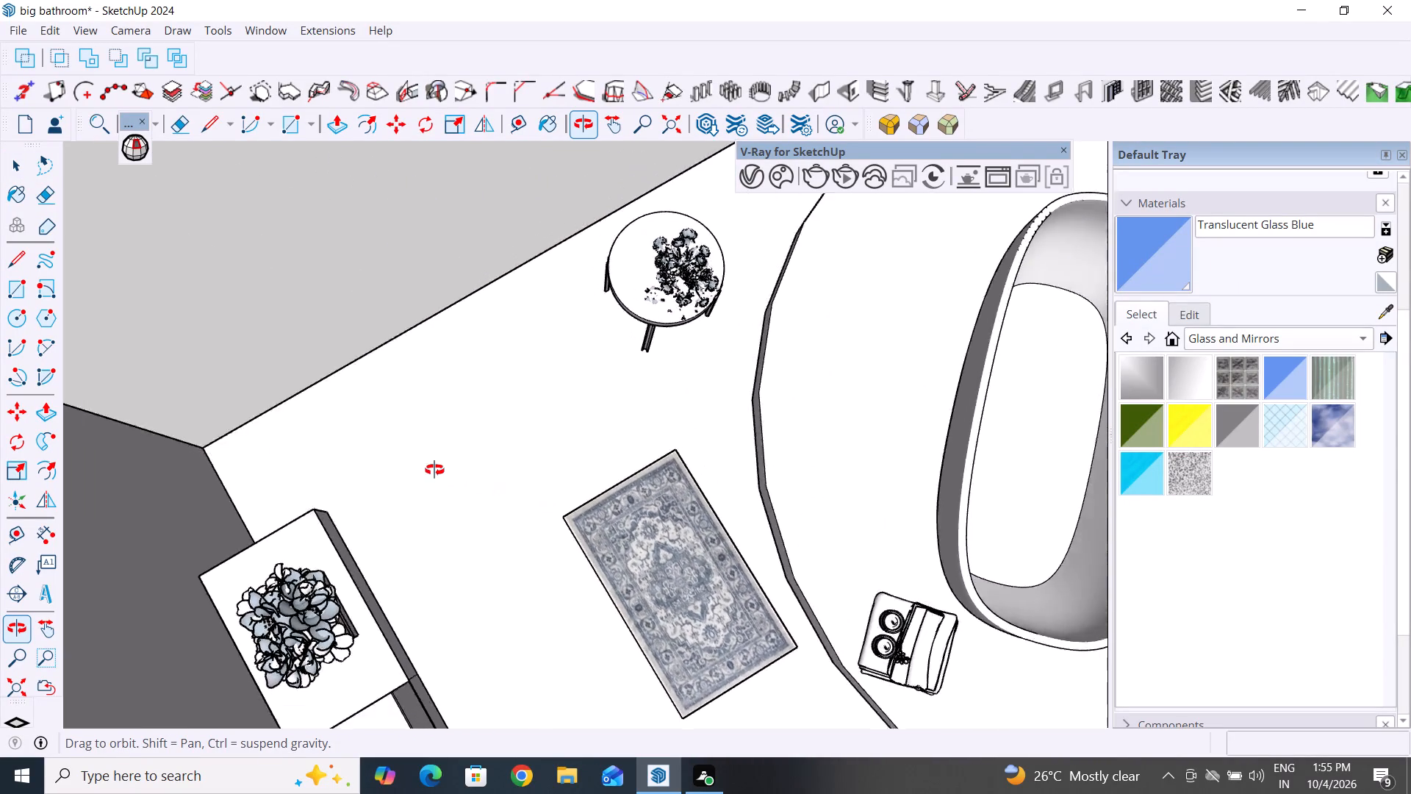
pyautogui.moveTo(434, 470); pyautogui.dragTo(281, 444, button='middle')
pyautogui.moveTo(603, 424); pyautogui.dragTo(275, 390, button='middle')
pyautogui.moveTo(685, 475); pyautogui.dragTo(492, 447, button='middle')
pyautogui.scroll(-4, 536, 470)
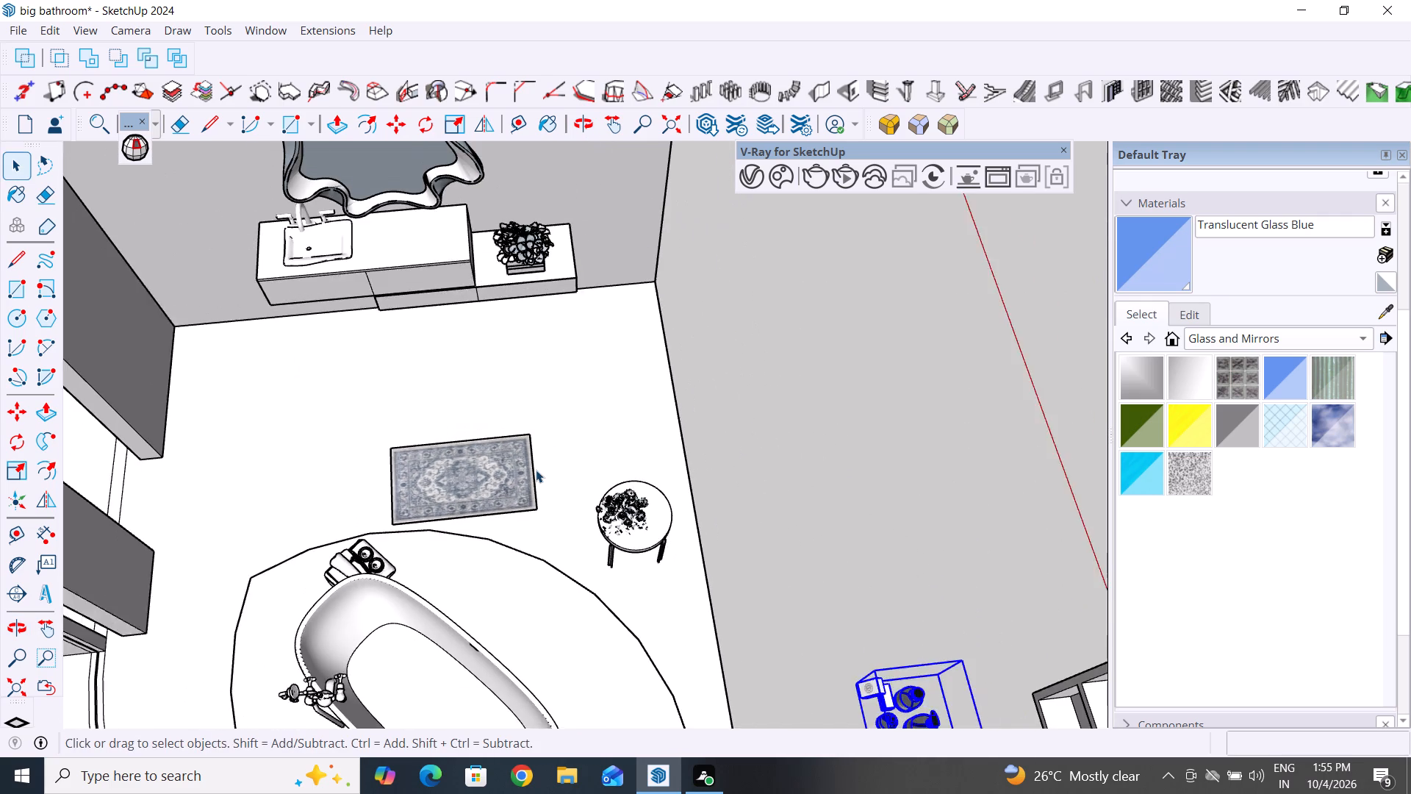
pyautogui.scroll(-2, 536, 470)
pyautogui.moveTo(559, 490); pyautogui.dragTo(911, 511, button='middle')
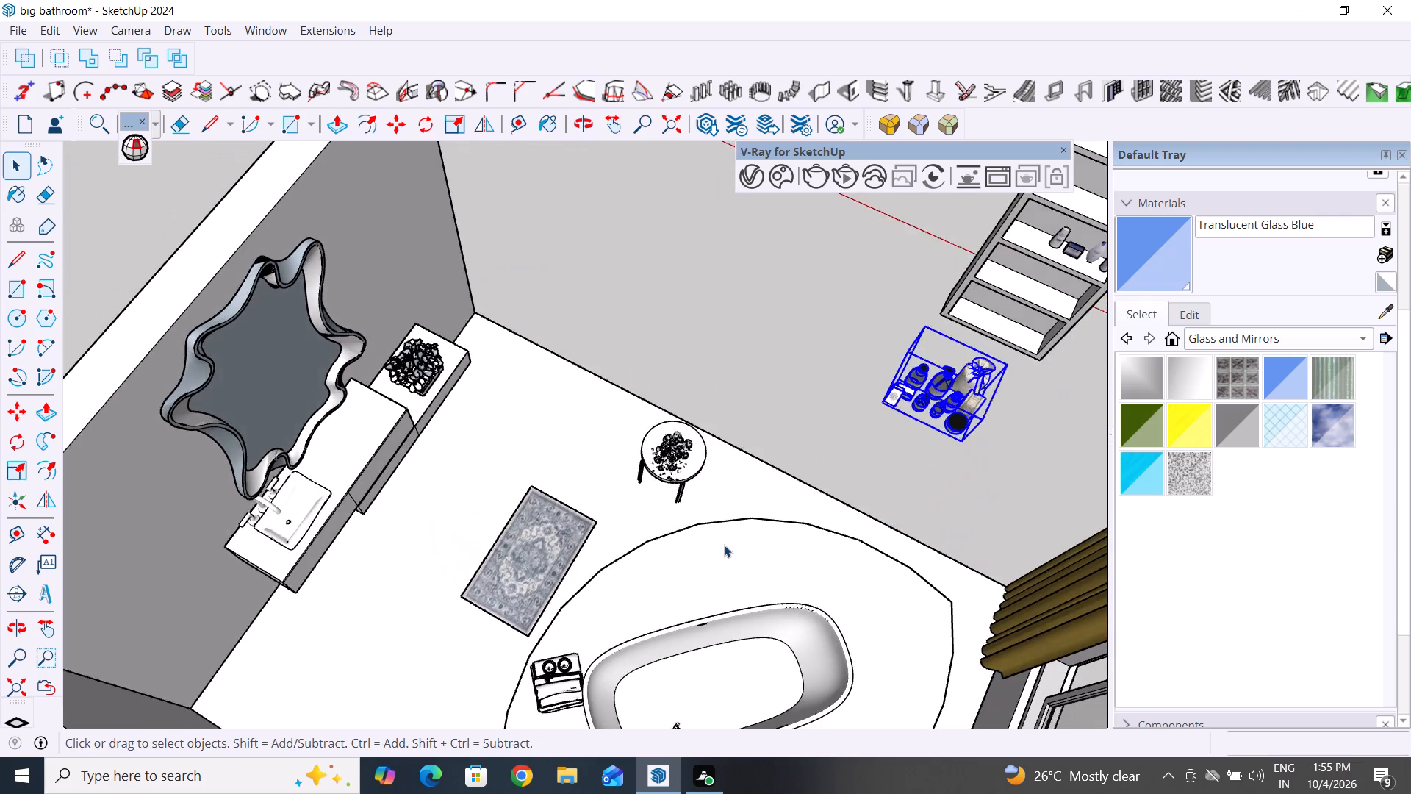
pyautogui.scroll(-4, 724, 545)
pyautogui.moveTo(1043, 375); pyautogui.dragTo(1006, 198, button='middle')
pyautogui.moveTo(836, 520); pyautogui.dragTo(925, 522, button='middle')
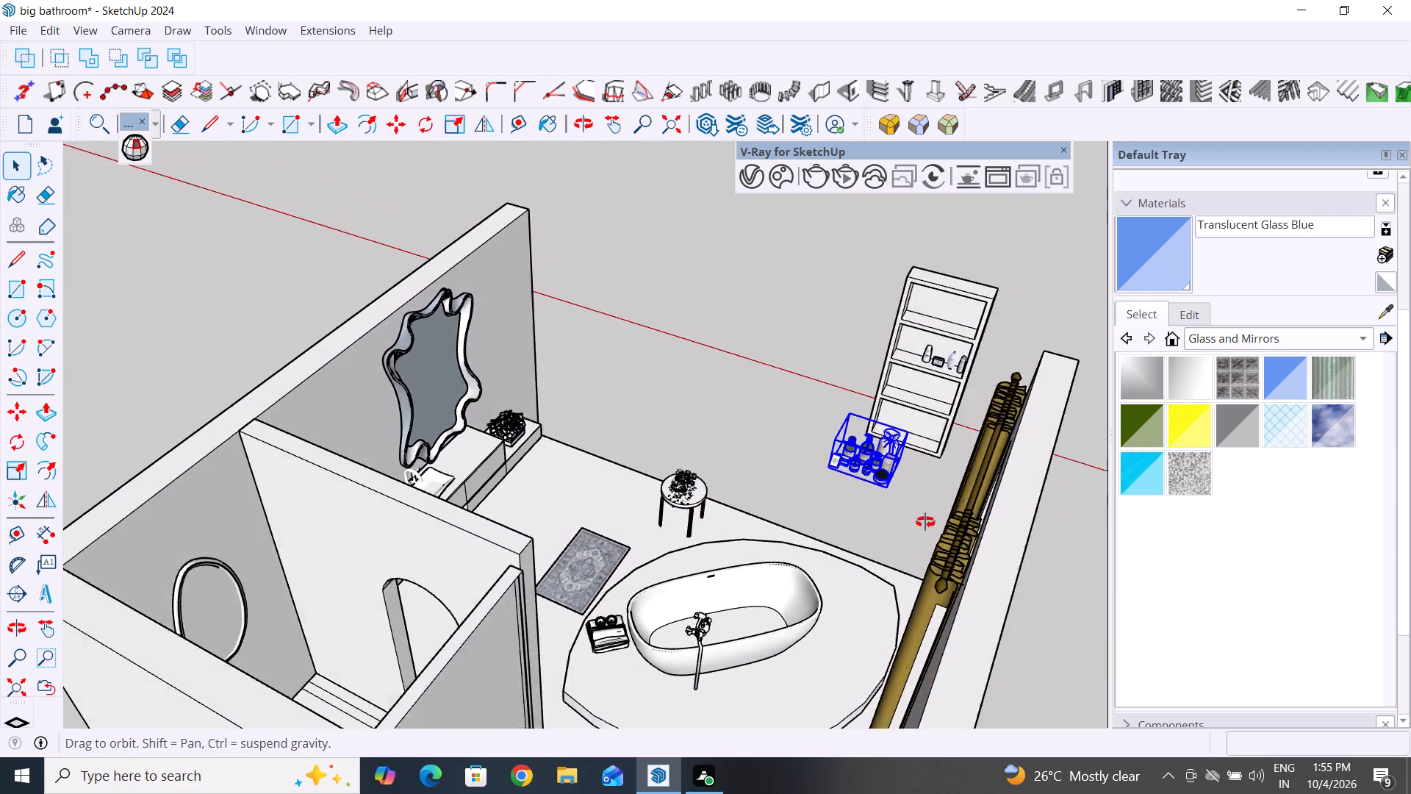
pyautogui.moveTo(925, 522); pyautogui.dragTo(1096, 483, button='middle')
pyautogui.moveTo(674, 434); pyautogui.dragTo(823, 469, button='middle')
pyautogui.scroll(2, 627, 331)
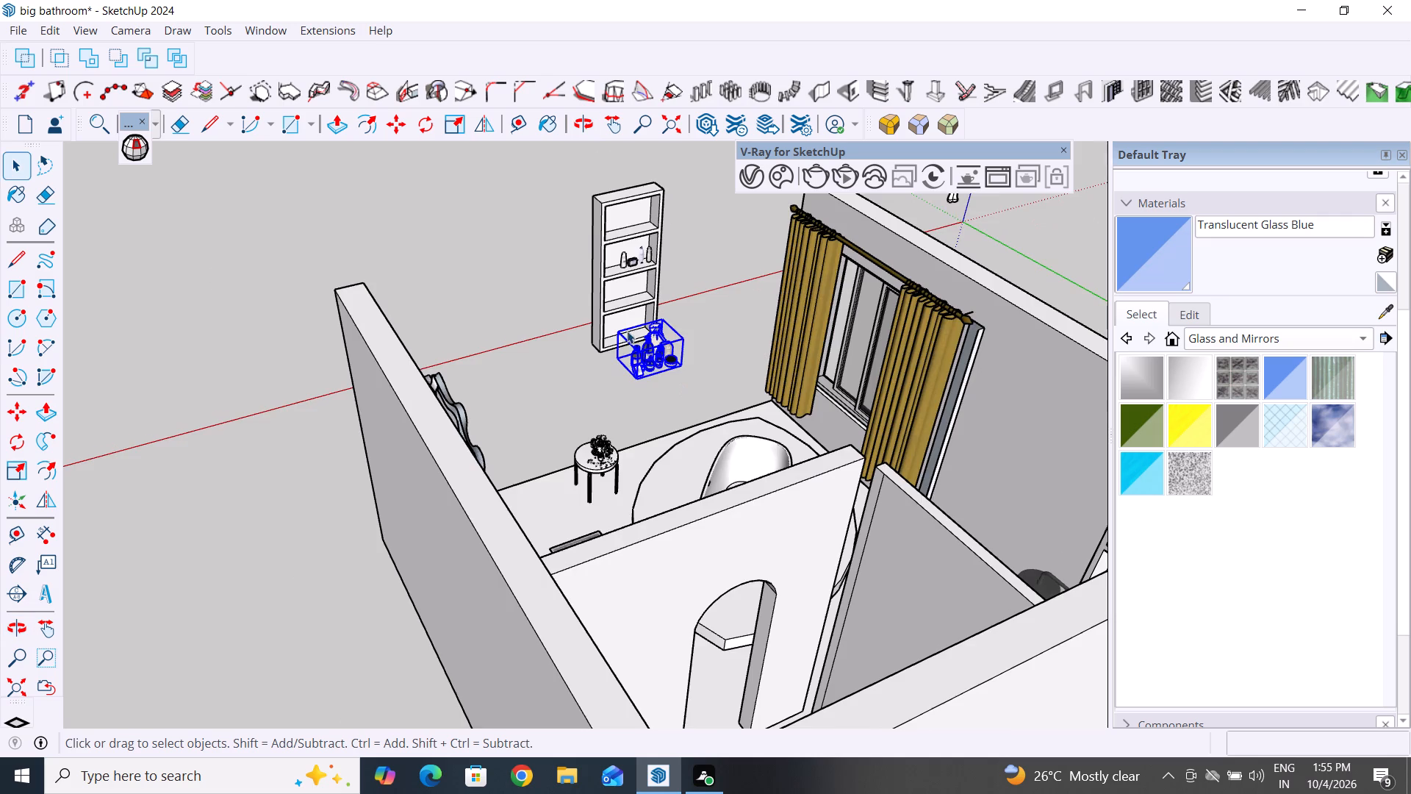
pyautogui.scroll(7, 627, 331)
pyautogui.press('s')
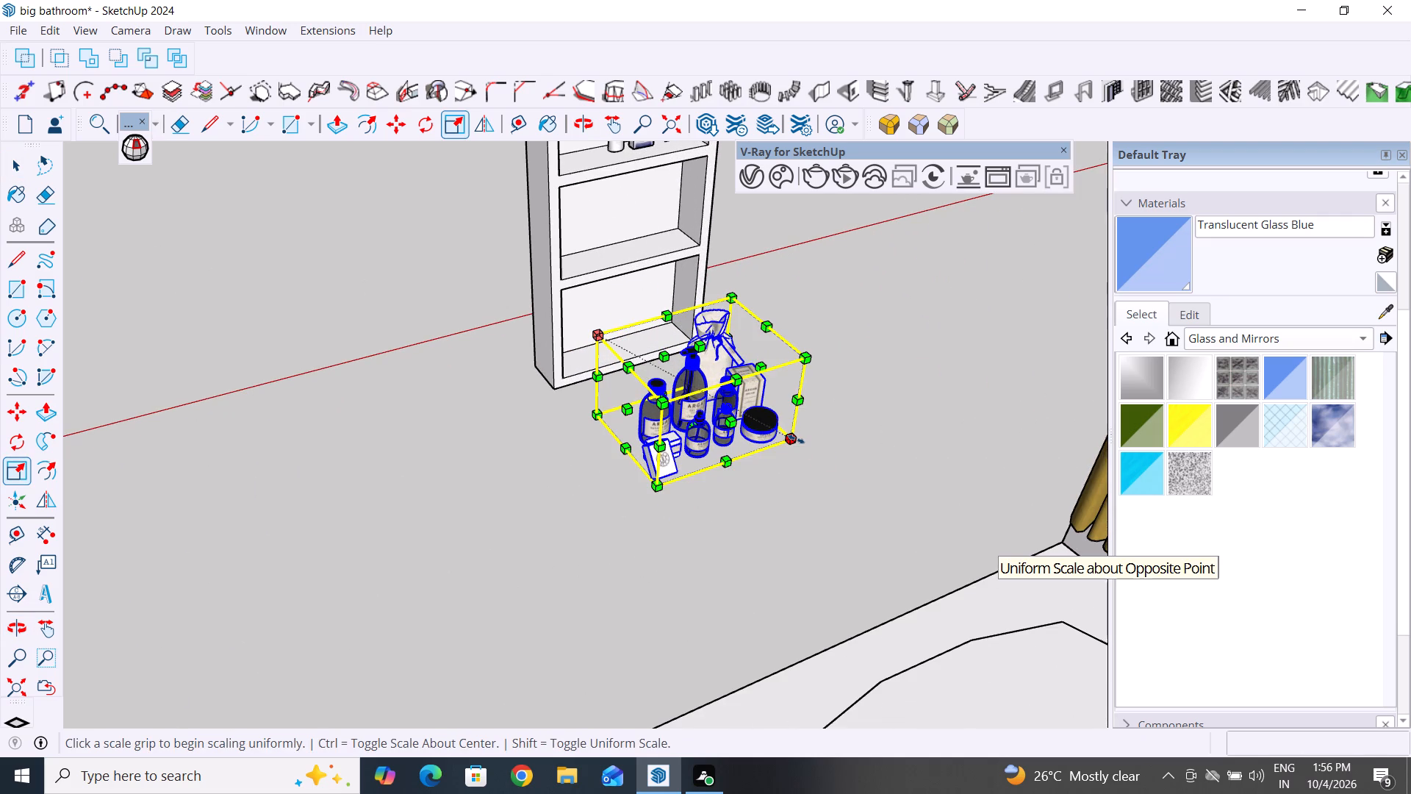
pyautogui.keyDown('ctrl'); pyautogui.moveTo(796, 439); pyautogui.dragTo(723, 422); pyautogui.keyUp('ctrl')
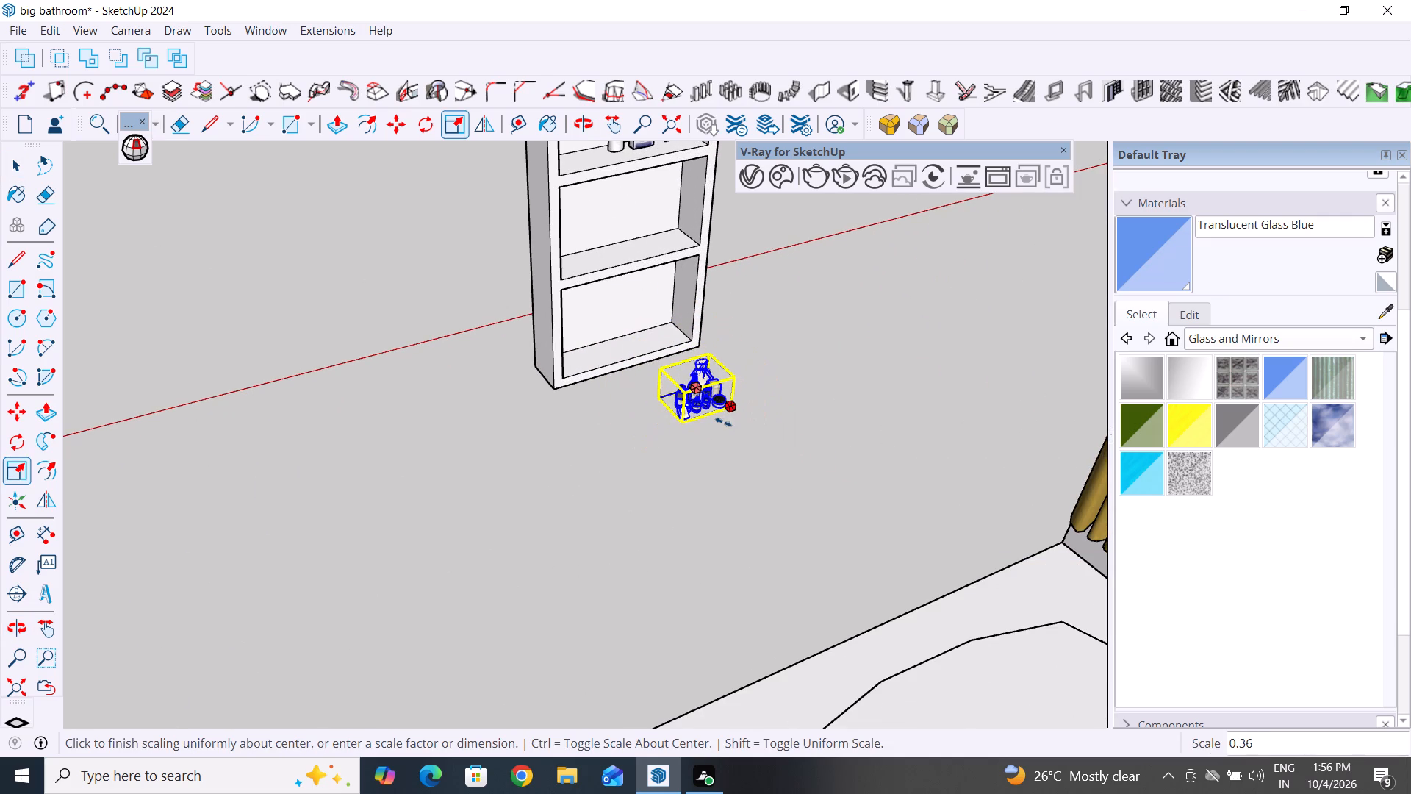
pyautogui.keyDown('ctrl'); pyautogui.moveTo(723, 422); pyautogui.dragTo(730, 424); pyautogui.keyUp('ctrl')
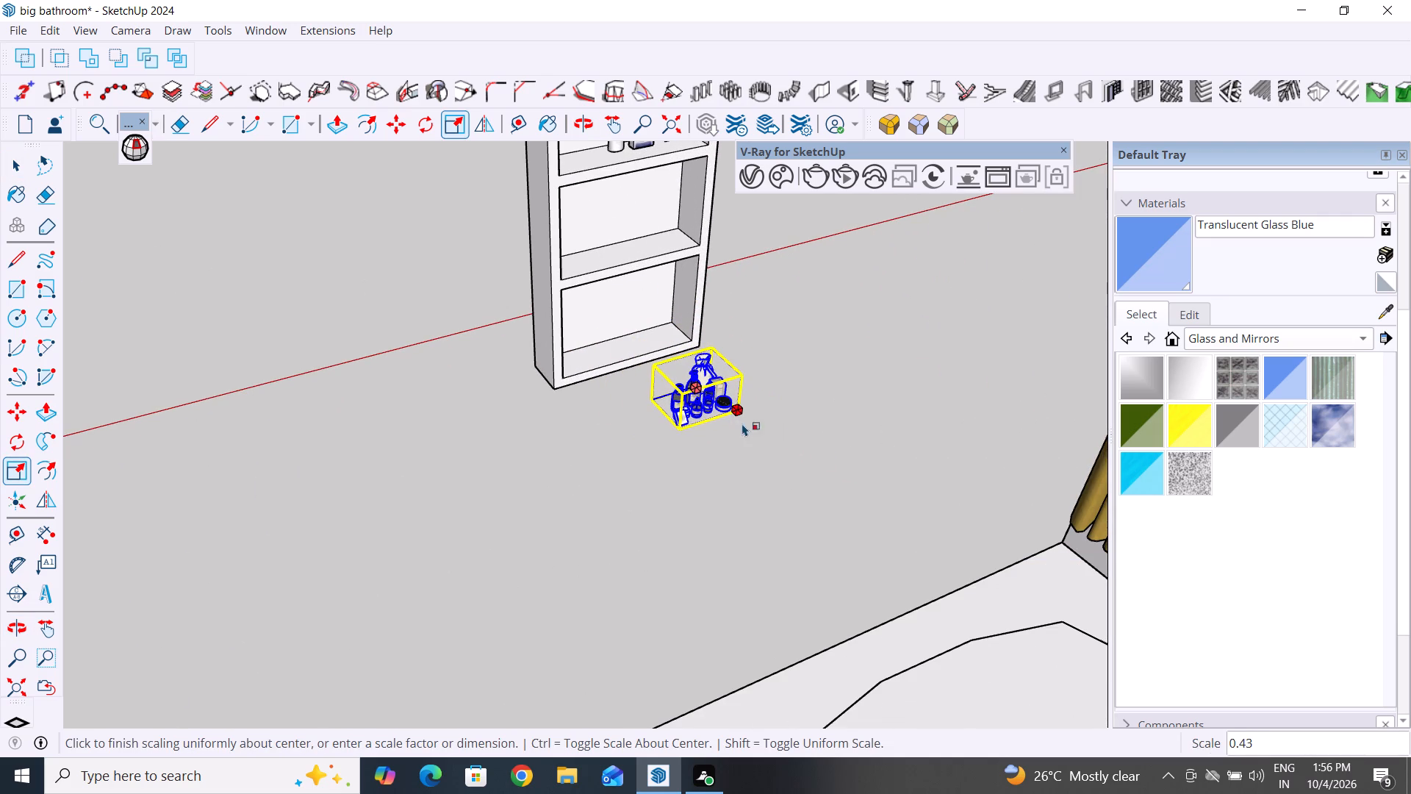
pyautogui.click(19, 168)
pyautogui.click(401, 262)
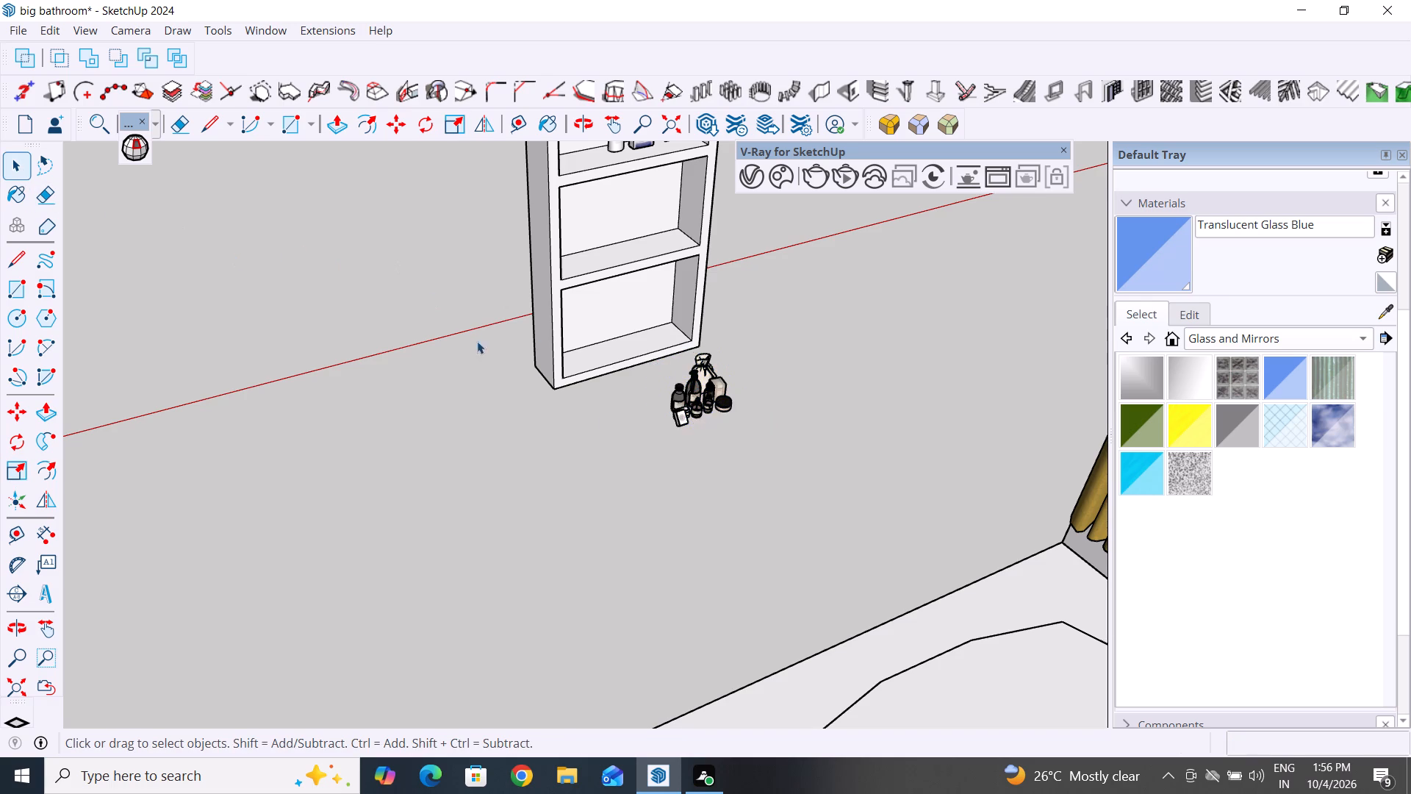
# Move the toiletry group about 44.7 inches onto the third compartment's shelf of the tall unit, its corner at the front edge.
pyautogui.scroll(1, 633, 407)
pyautogui.moveTo(530, 478); pyautogui.dragTo(667, 478, button='middle')
pyautogui.click(683, 385)
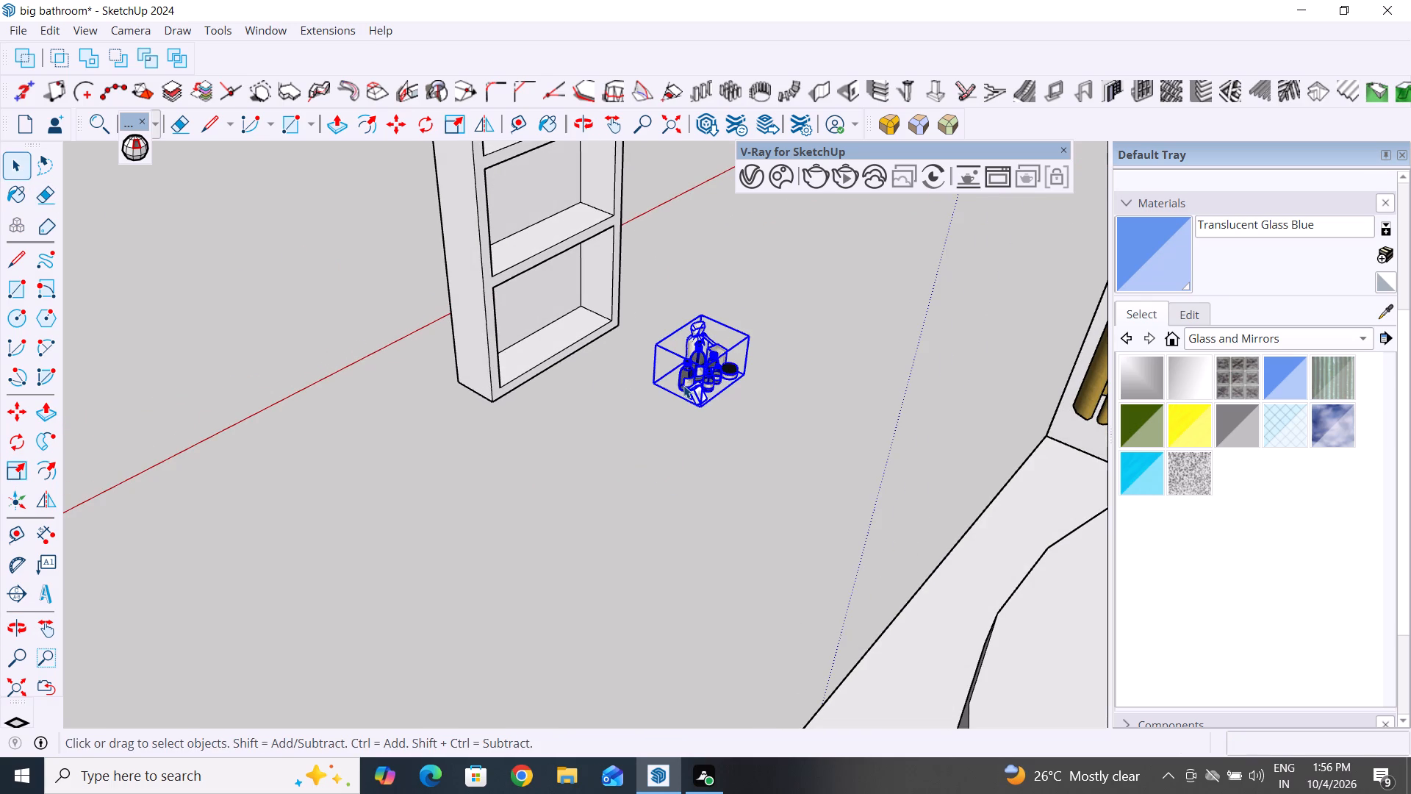
pyautogui.press('m')
pyautogui.click(700, 412)
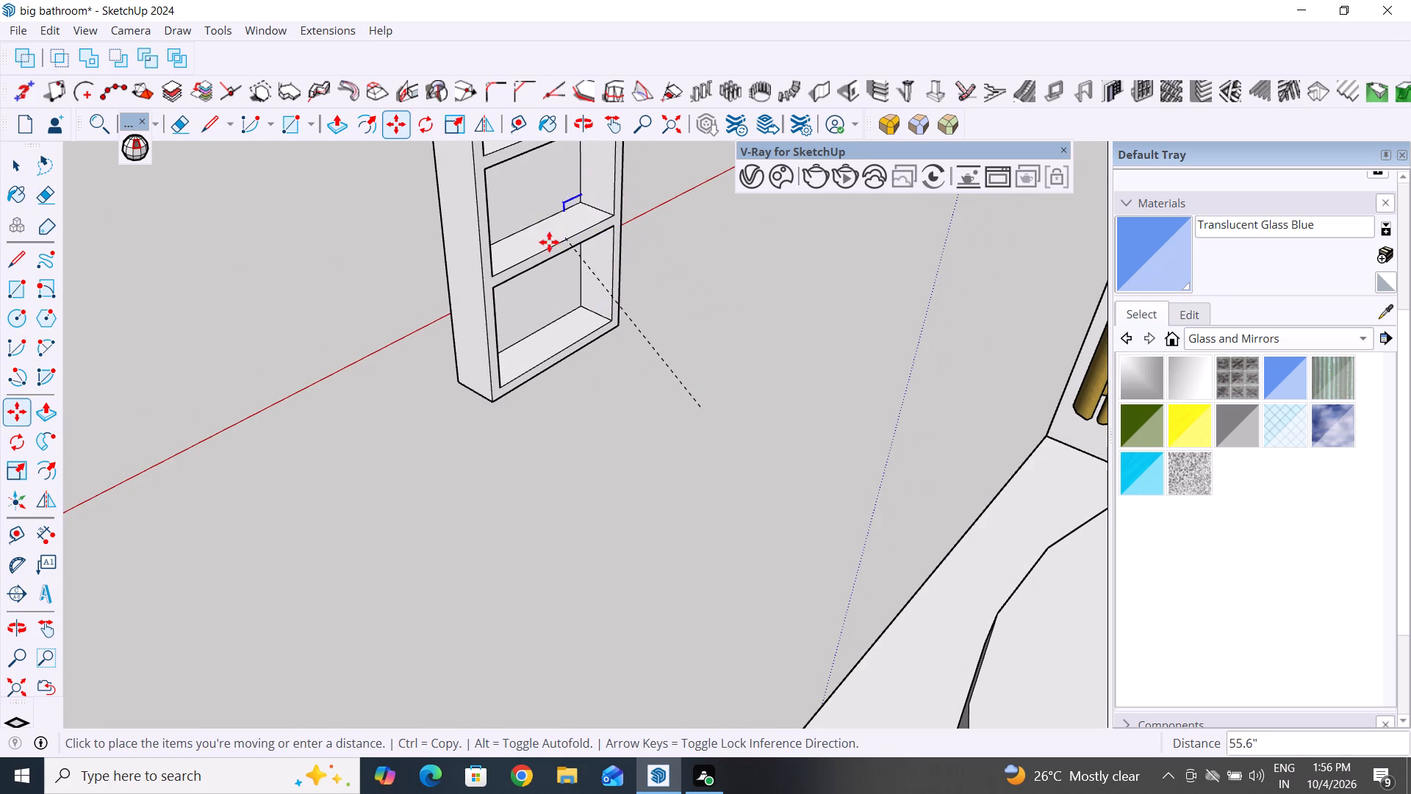
pyautogui.scroll(2, 522, 146)
pyautogui.scroll(4, 574, 218)
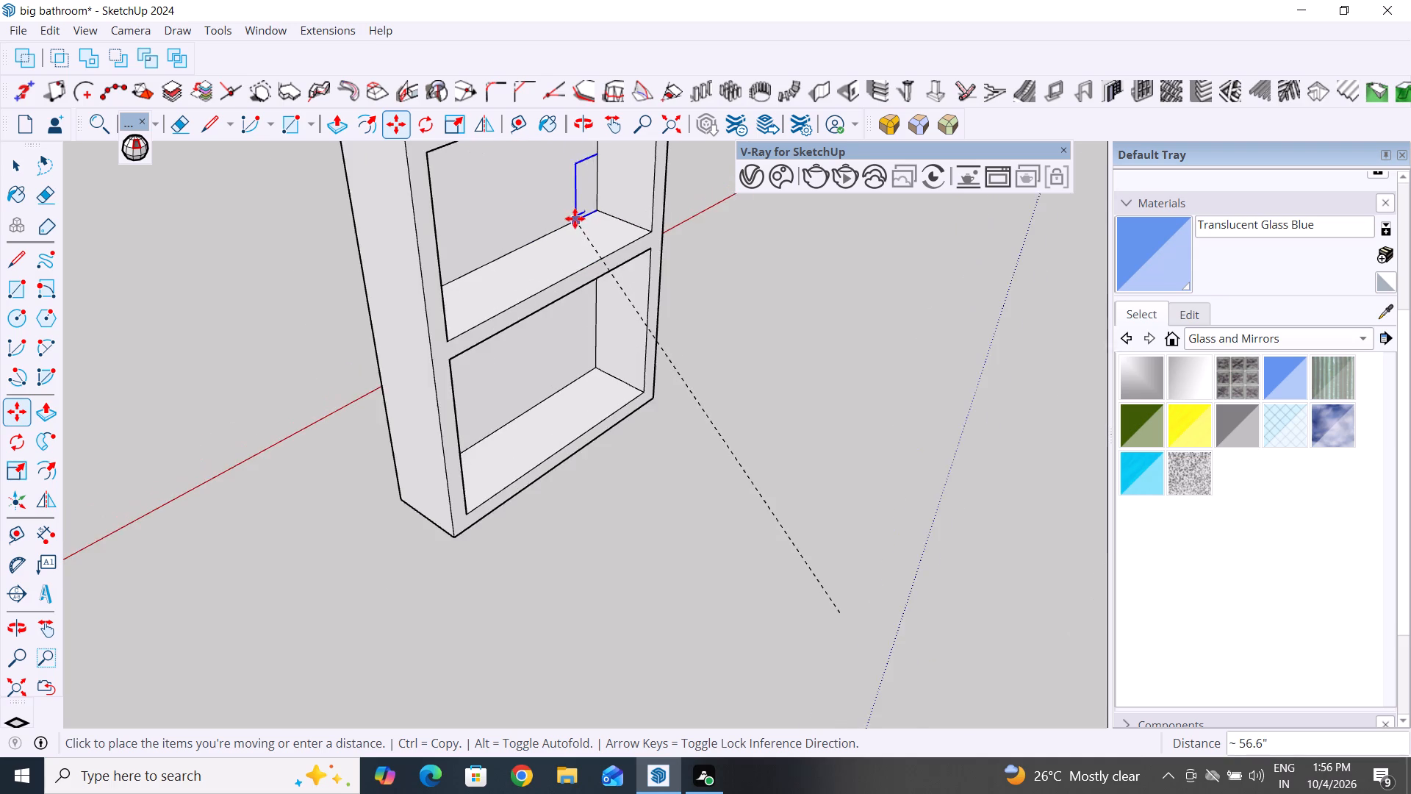
pyautogui.scroll(4, 575, 218)
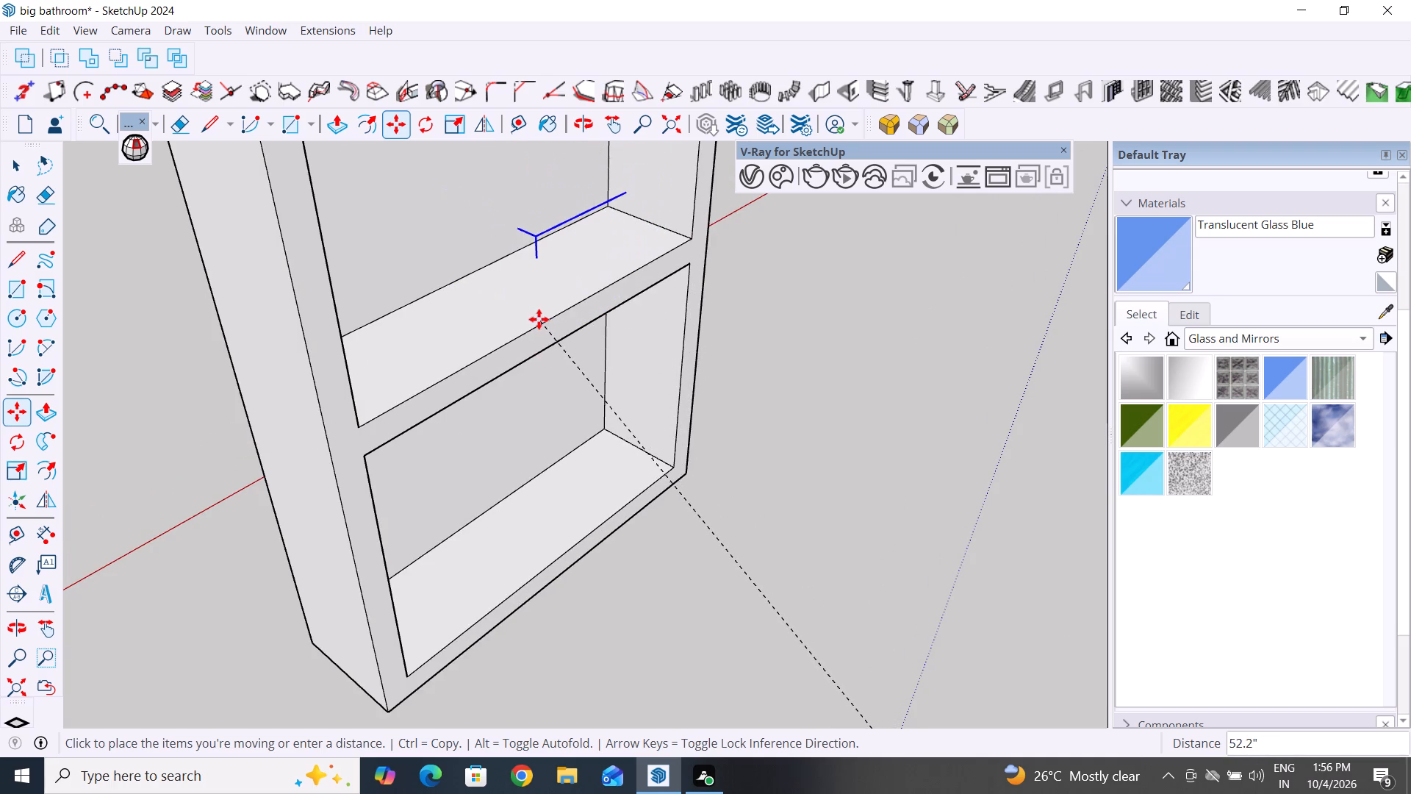
pyautogui.click(552, 319)
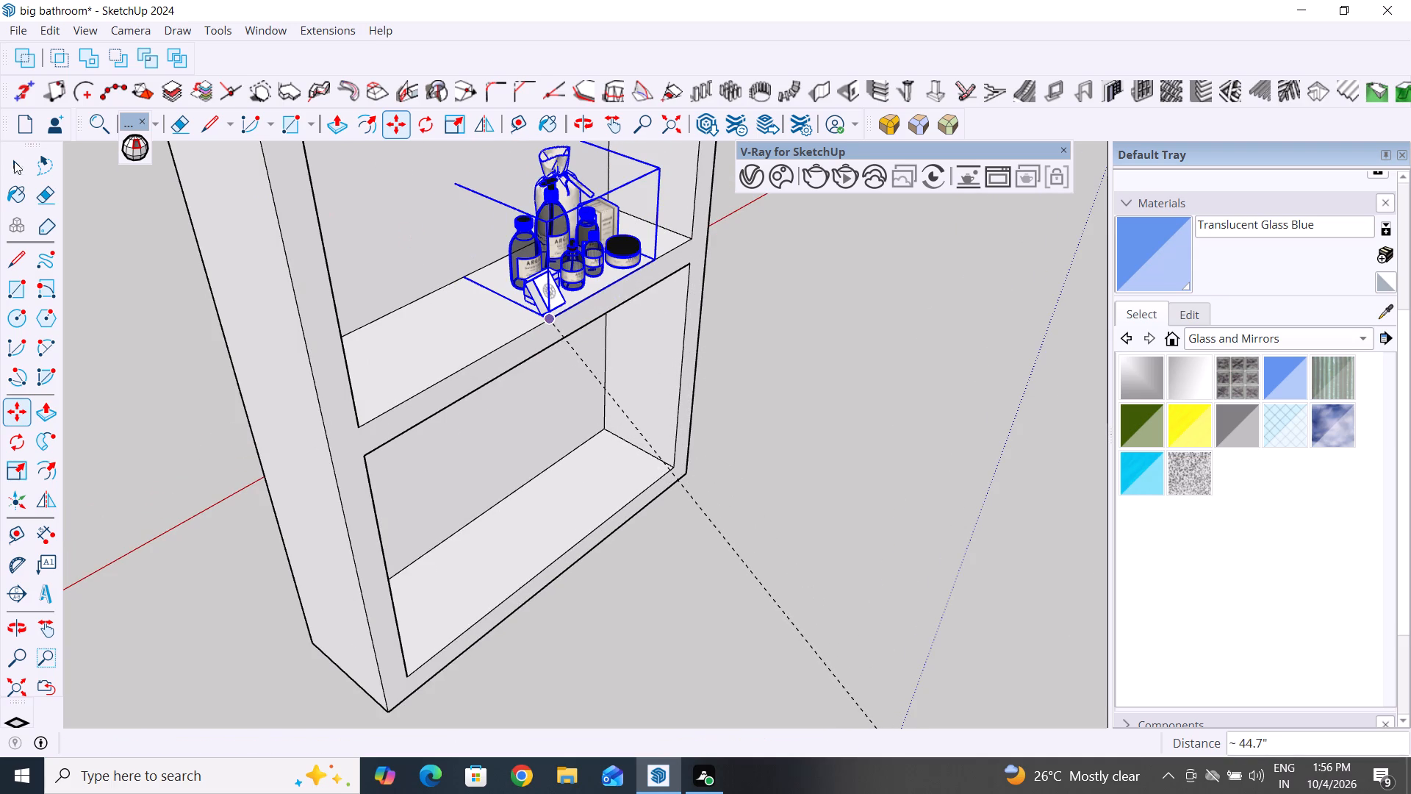
pyautogui.click(14, 178)
pyautogui.click(155, 382)
# Scale the toiletry group up uniformly about its centre by about 1.10 in the third compartment.
pyautogui.scroll(-4, 131, 463)
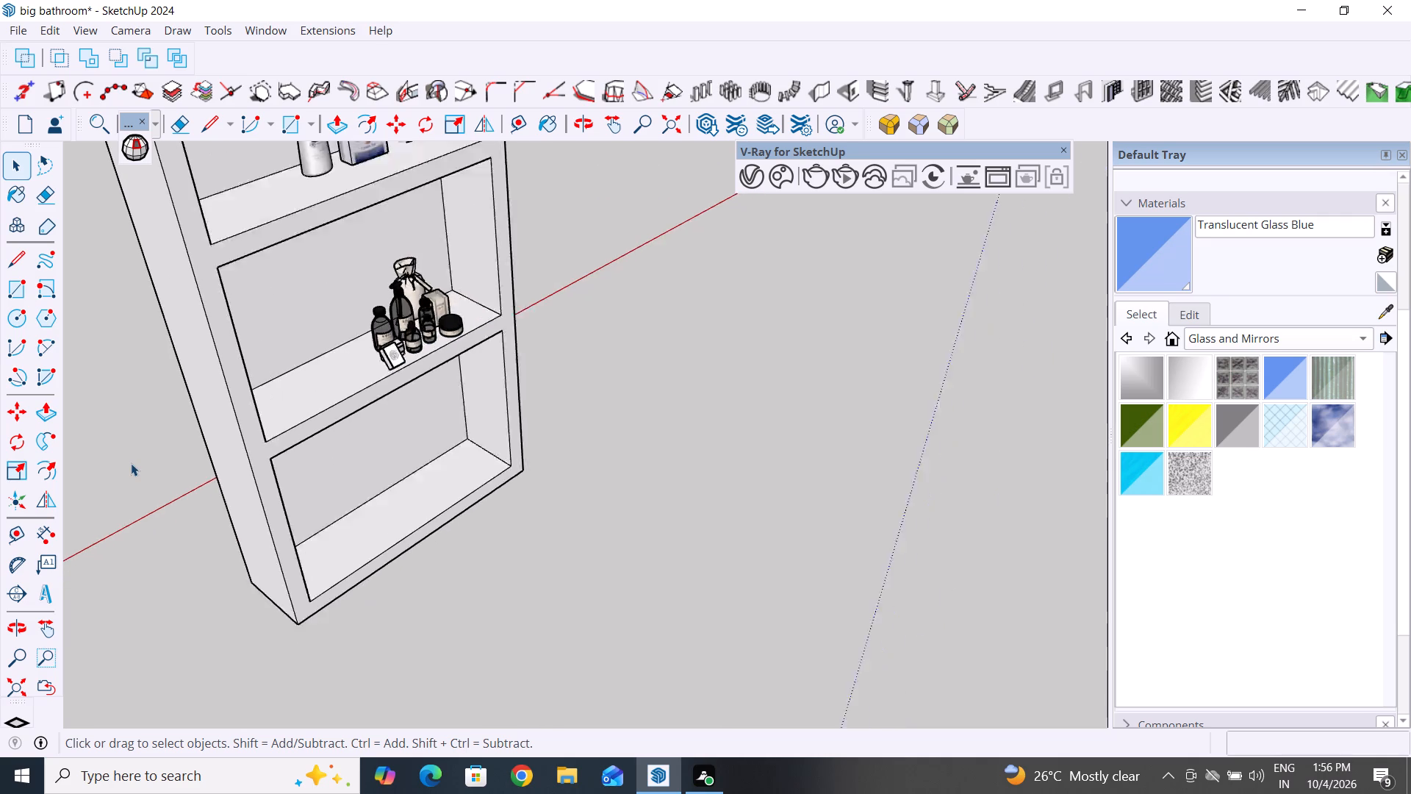
pyautogui.scroll(-2, 131, 463)
pyautogui.moveTo(412, 420); pyautogui.dragTo(417, 339, button='middle')
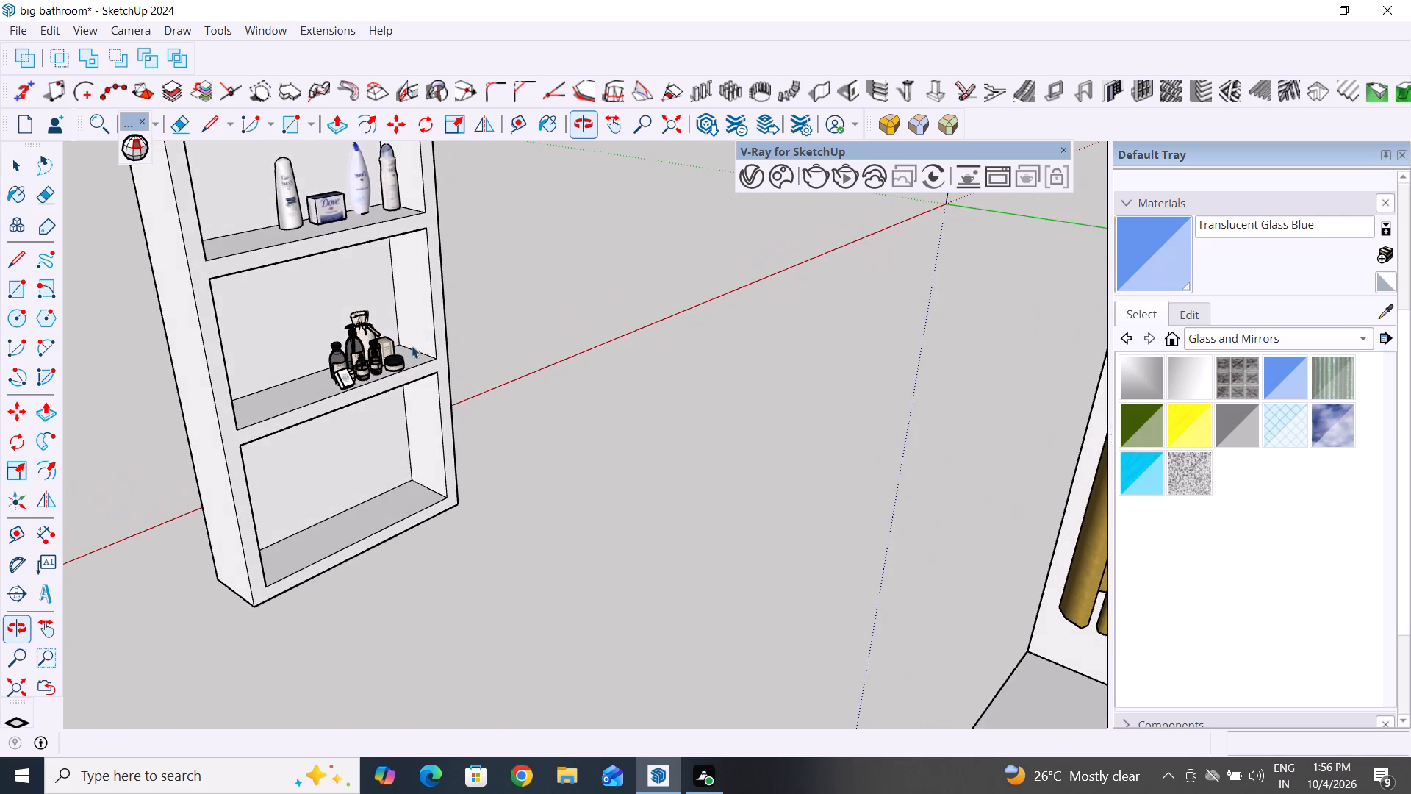
pyautogui.scroll(9, 322, 371)
pyautogui.moveTo(320, 437); pyautogui.dragTo(444, 454, button='middle')
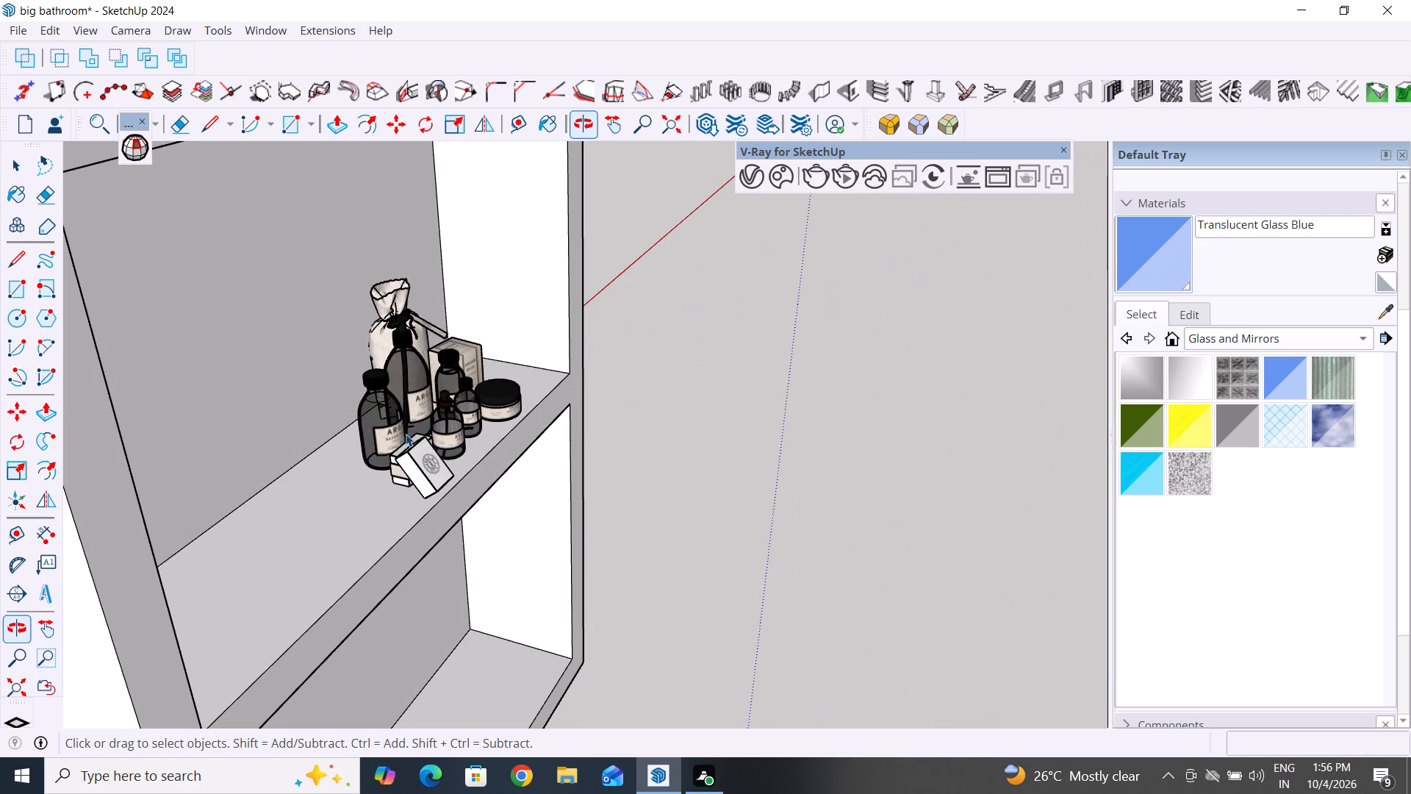
pyautogui.click(405, 432)
pyautogui.press('s')
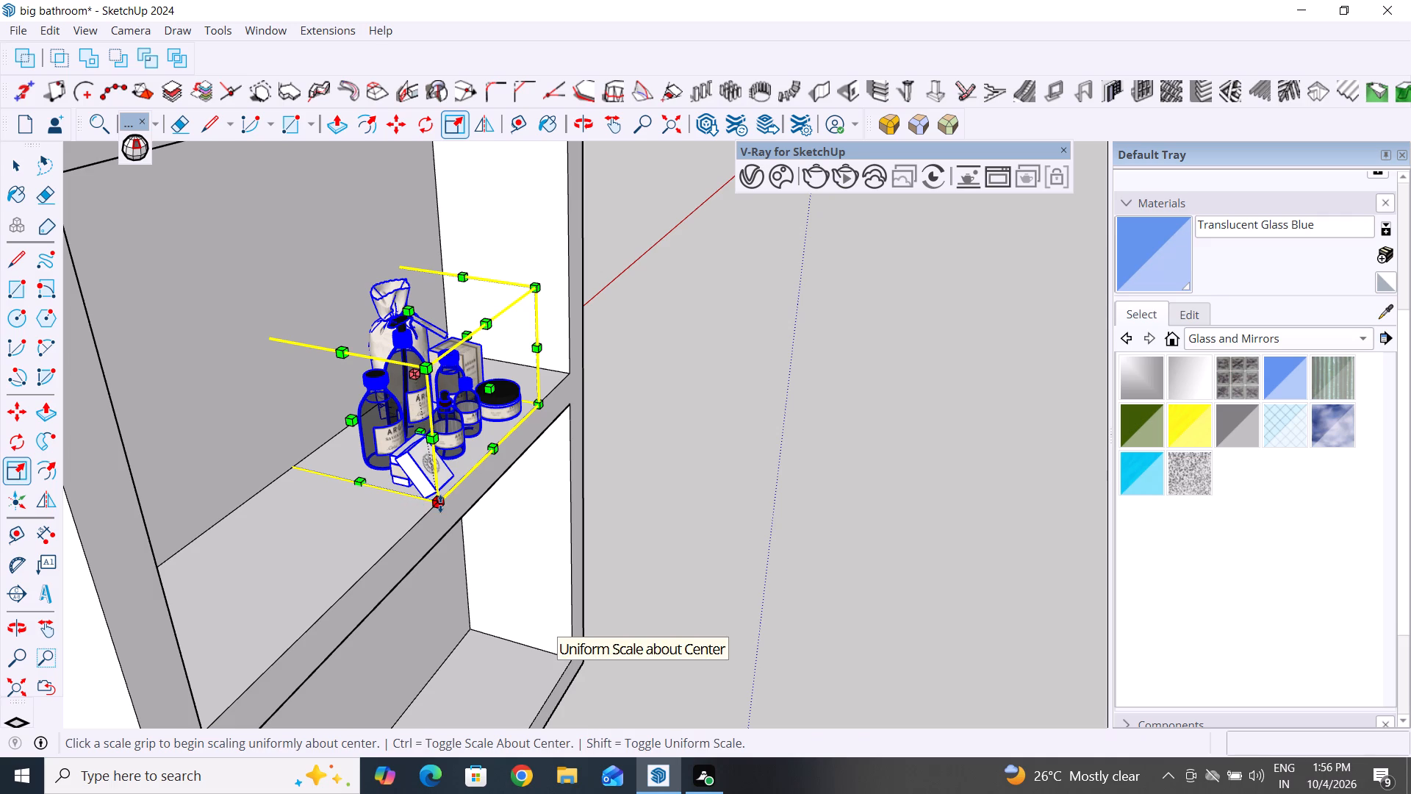
pyautogui.keyDown('ctrl'); pyautogui.moveTo(440, 504); pyautogui.dragTo(455, 513); pyautogui.keyUp('ctrl')
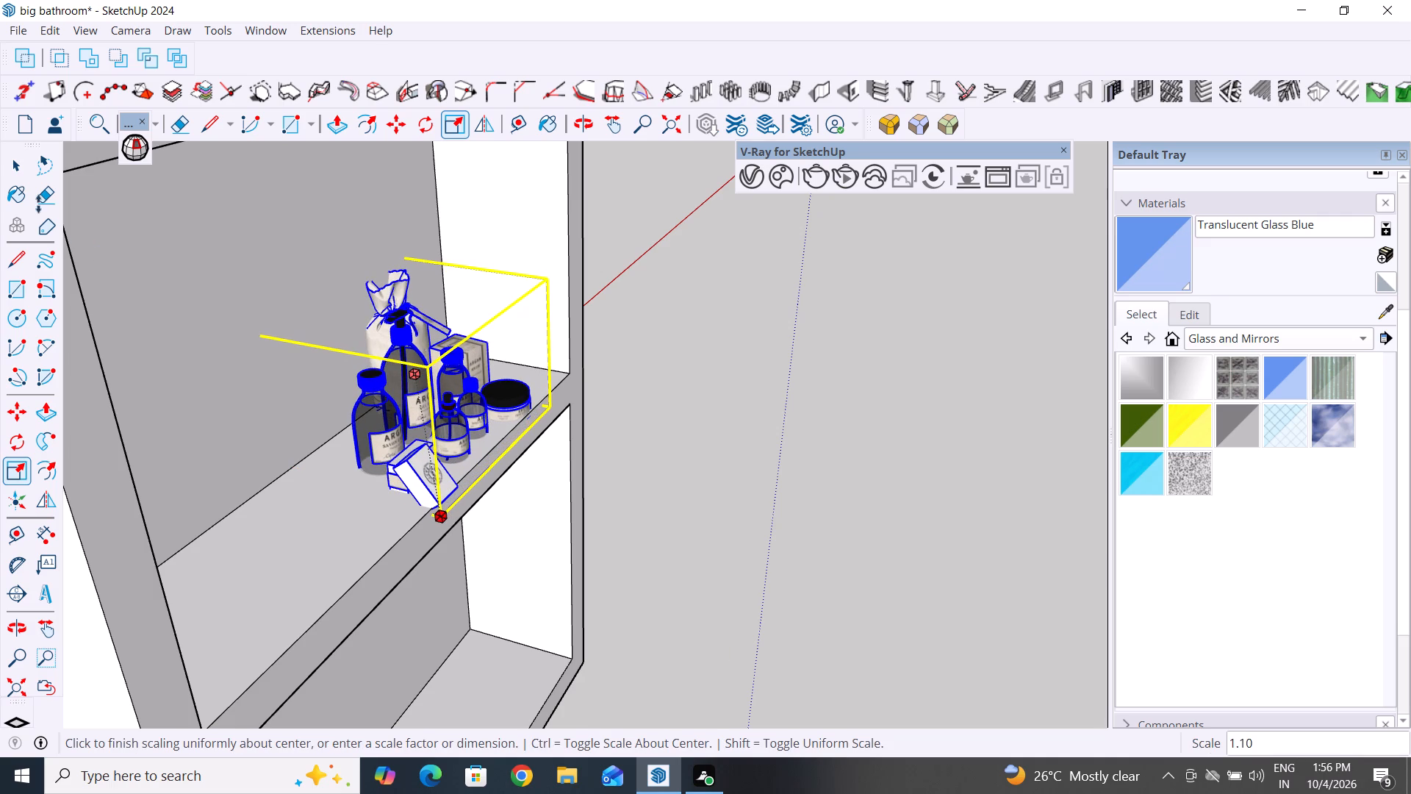
pyautogui.click(22, 170)
pyautogui.click(805, 440)
# Move the enlarged toiletry group to adjust its position on the third compartment's shelf.
pyautogui.scroll(4, 442, 492)
pyautogui.moveTo(456, 533); pyautogui.dragTo(466, 450, button='middle')
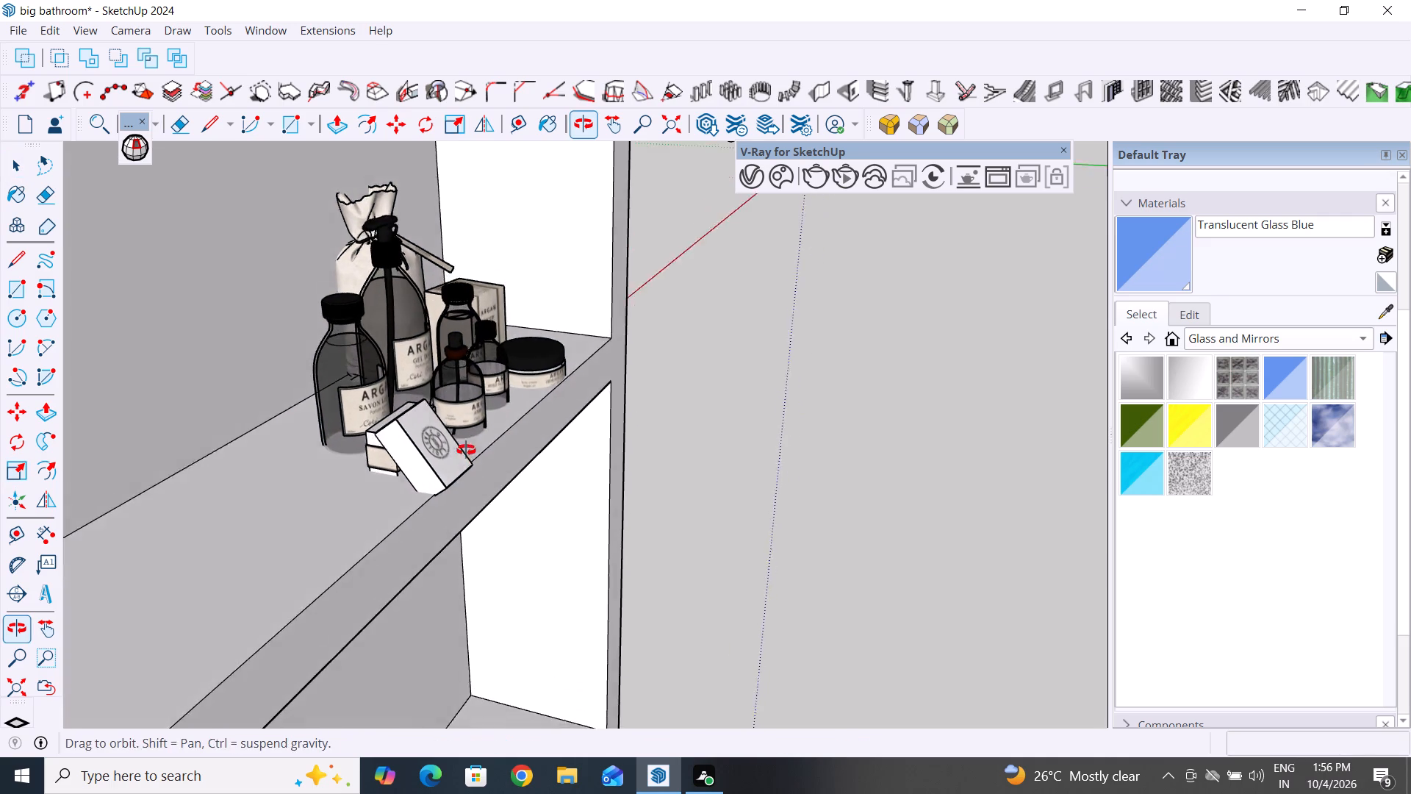
pyautogui.moveTo(466, 450); pyautogui.dragTo(464, 448, button='middle')
pyautogui.click(447, 427)
pyautogui.press('m')
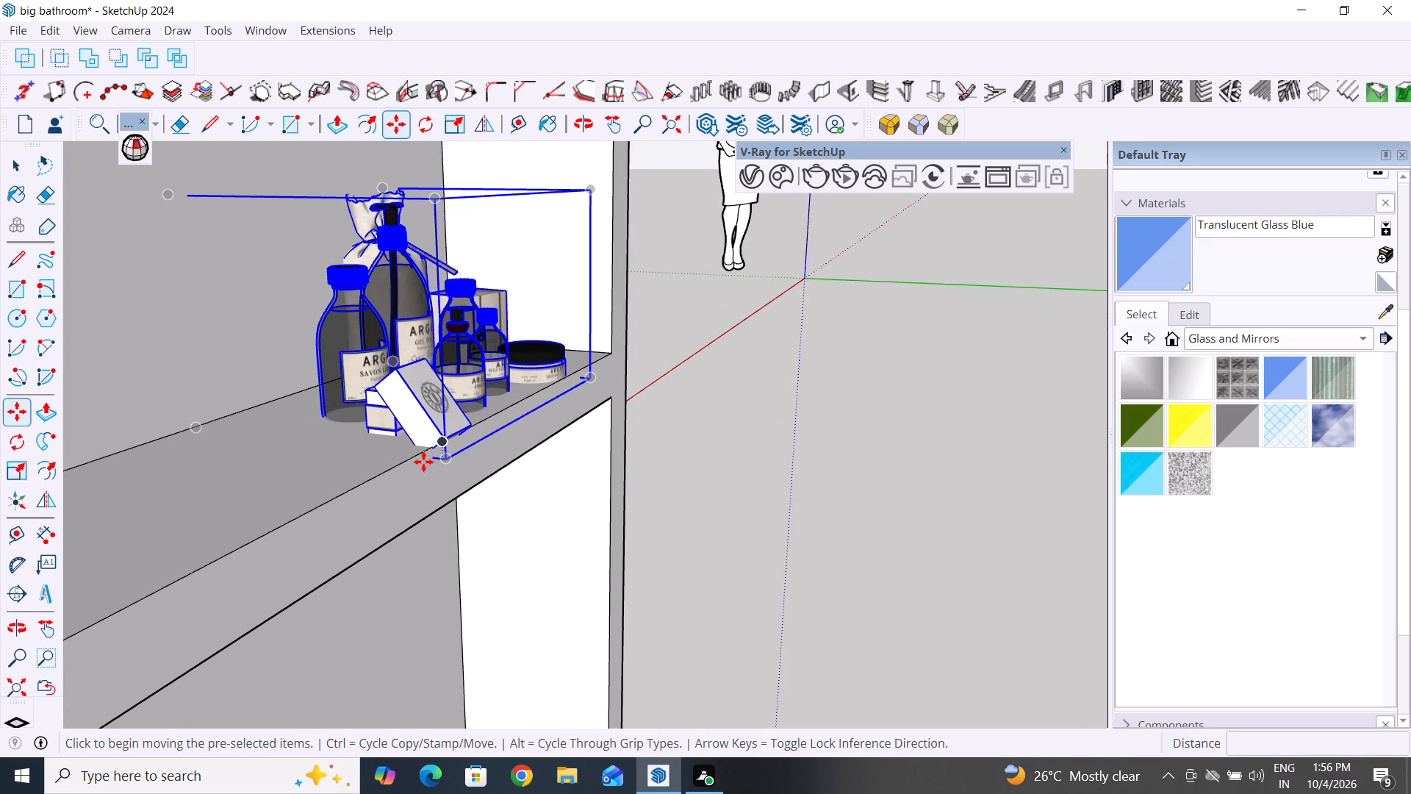
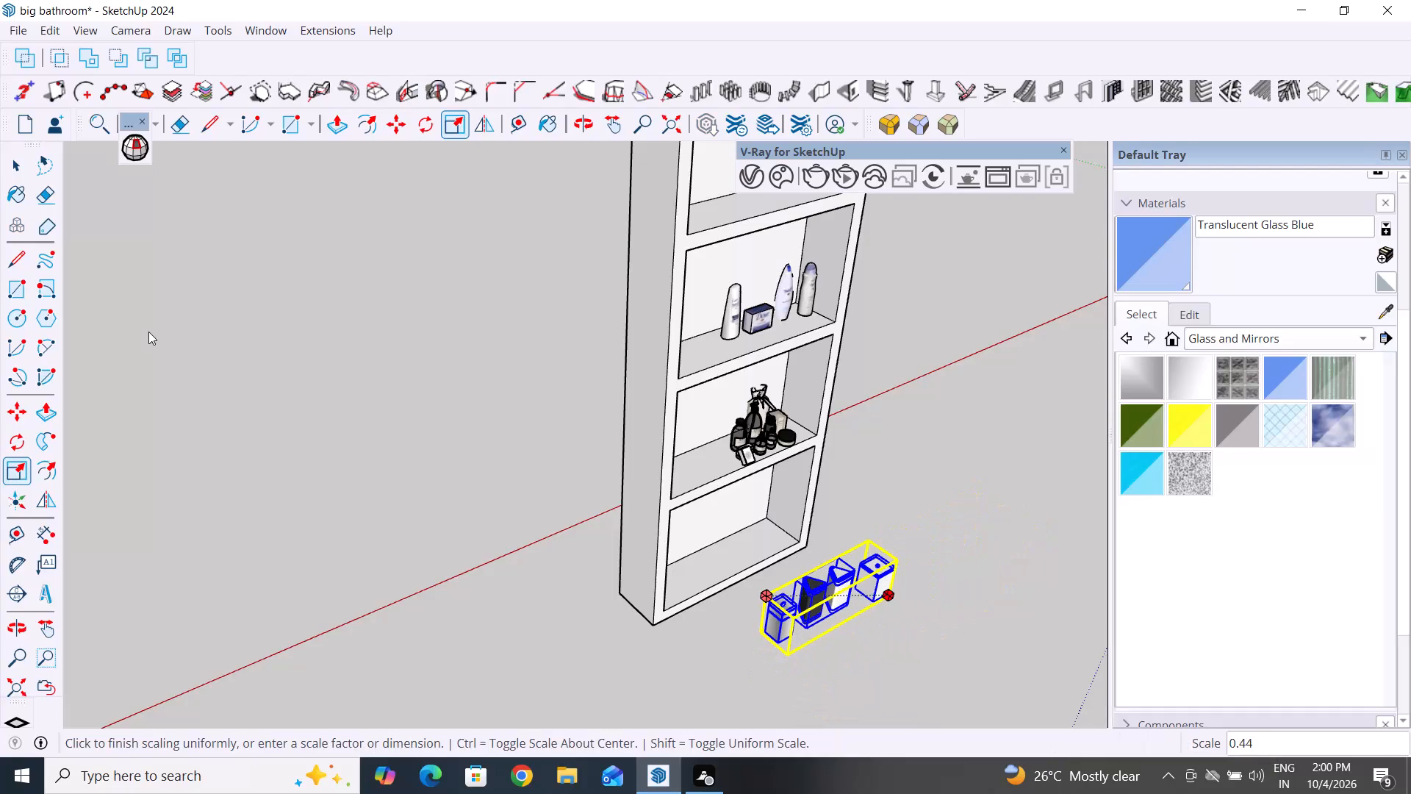
# Move the scaled canister set about 24.6 inches onto the shelf of the tall unit's bottom compartment and deselect it.
pyautogui.click(23, 160)
pyautogui.scroll(1, 820, 623)
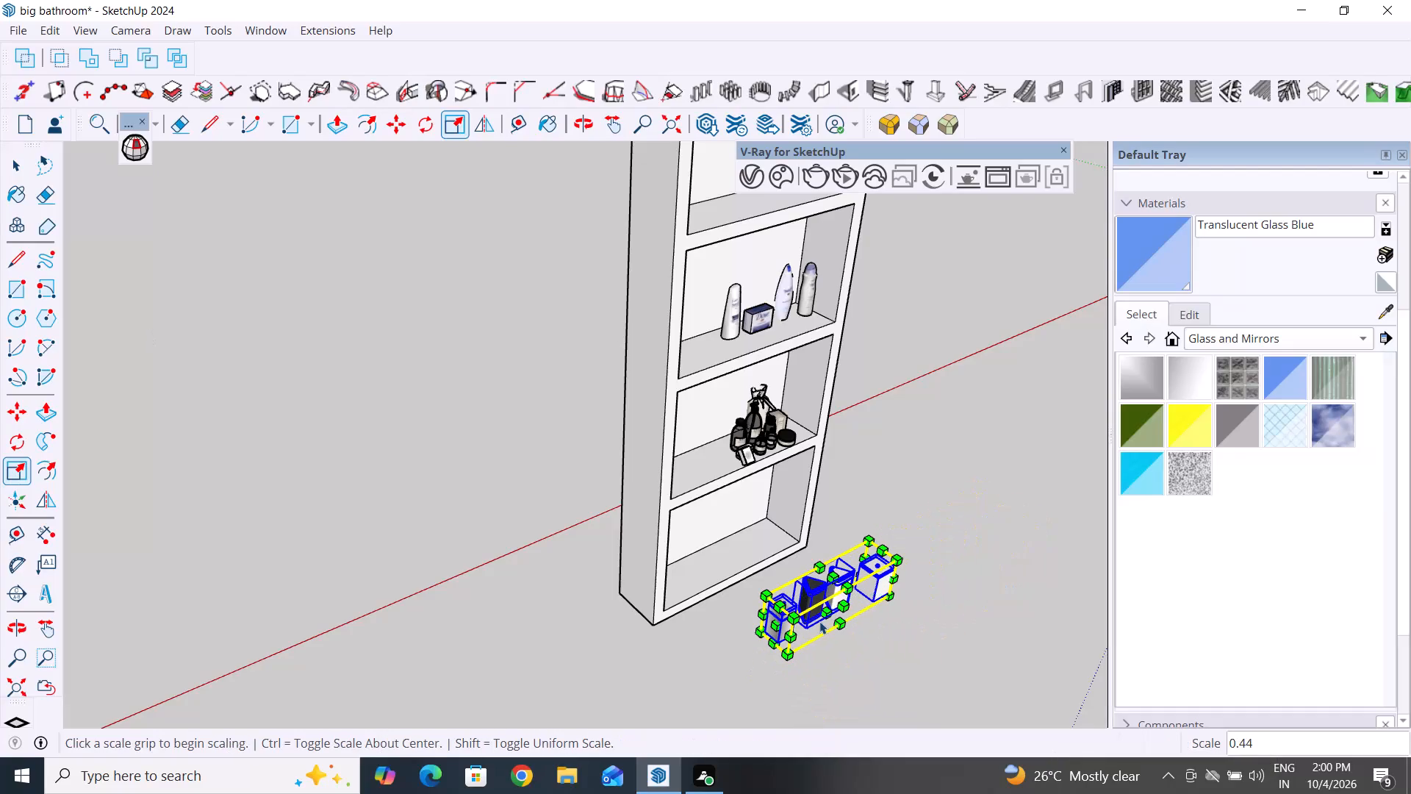
pyautogui.scroll(7, 819, 621)
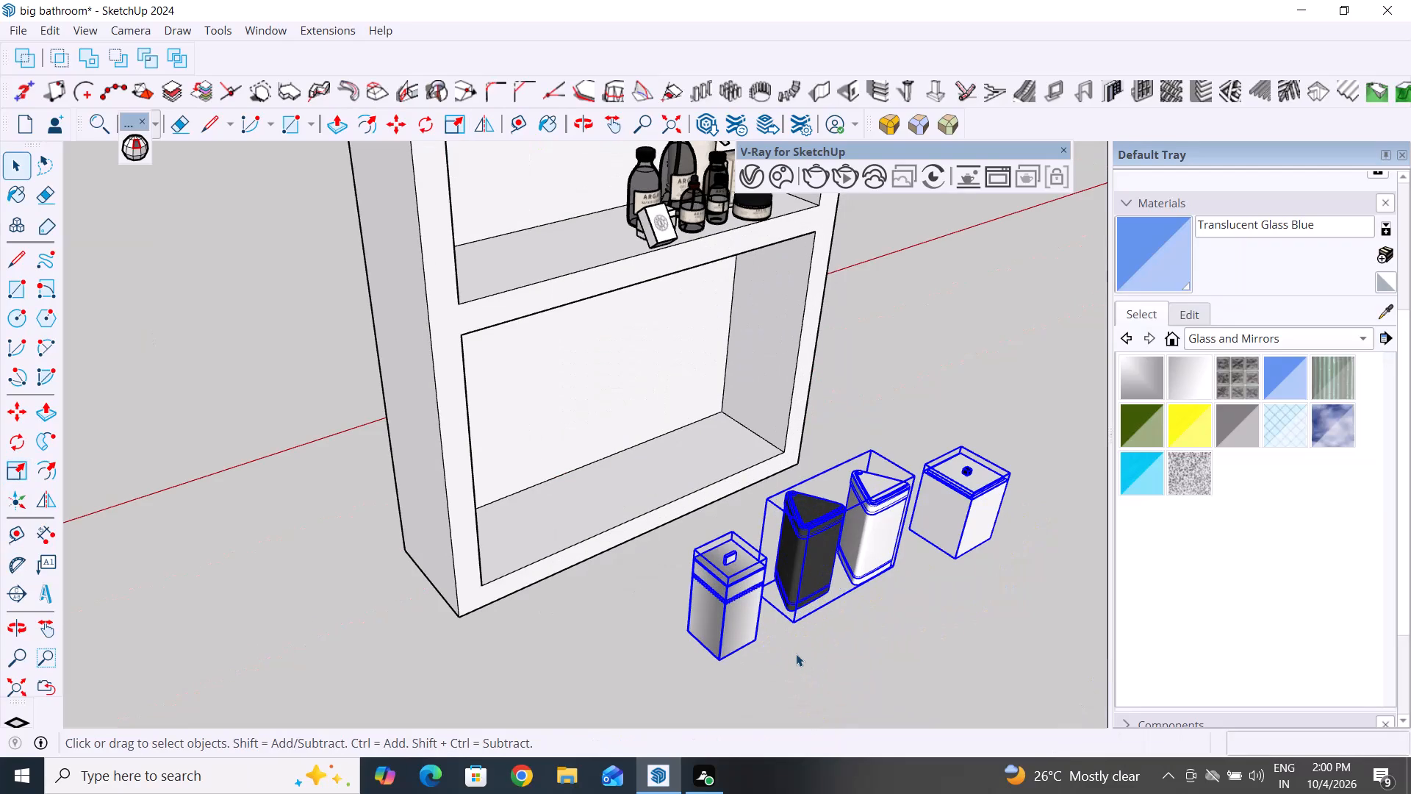
pyautogui.press('m')
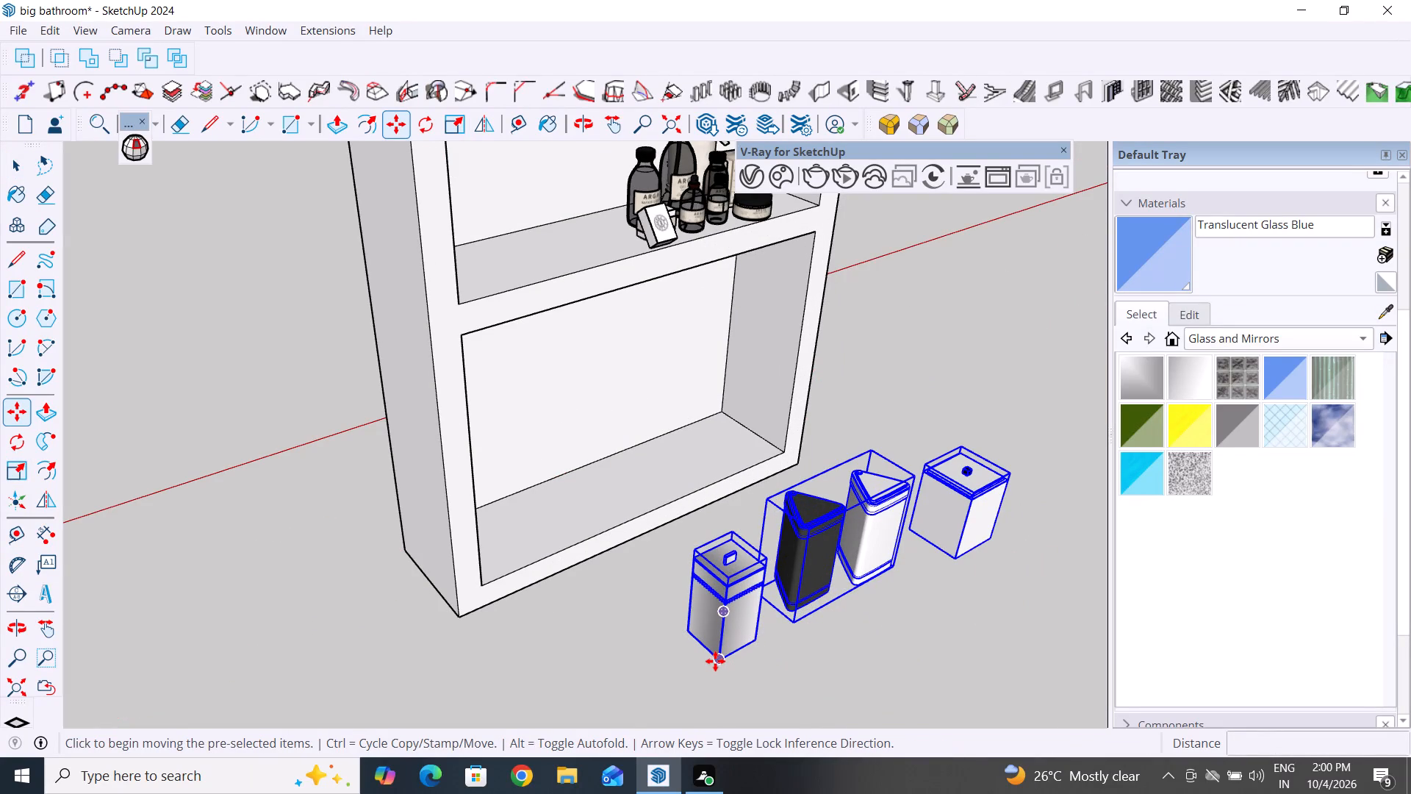
pyautogui.click(715, 662)
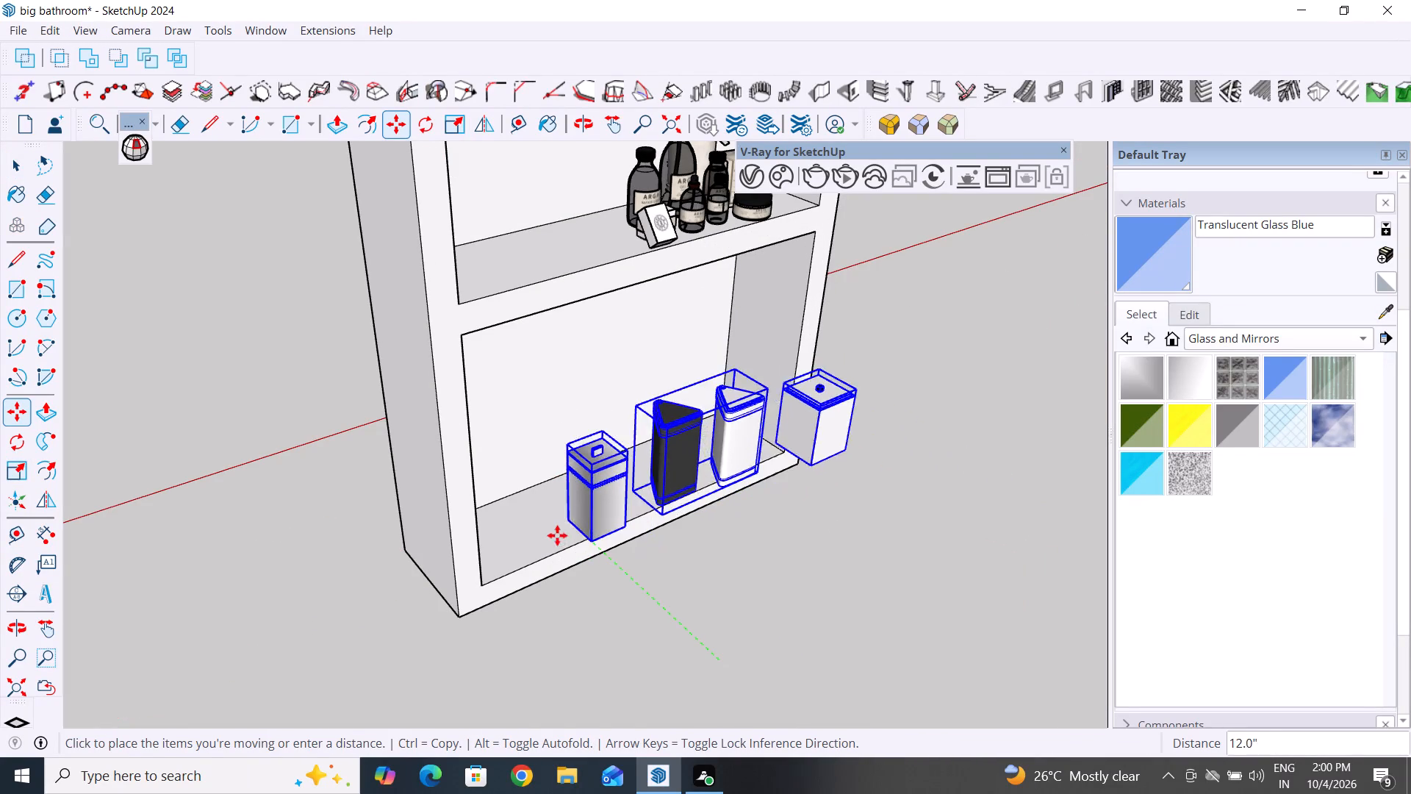
pyautogui.scroll(7, 519, 530)
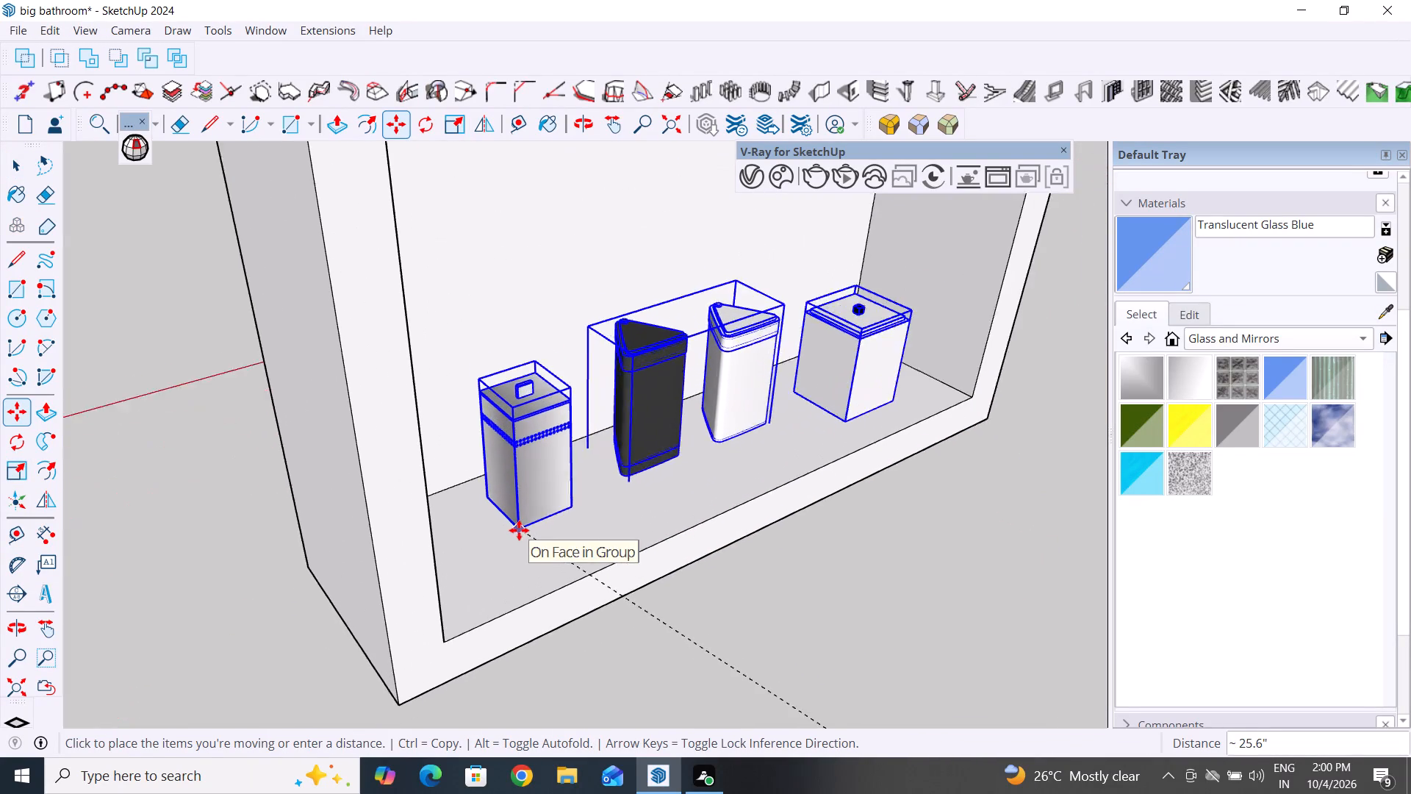
pyautogui.moveTo(524, 561); pyautogui.dragTo(568, 455, button='middle')
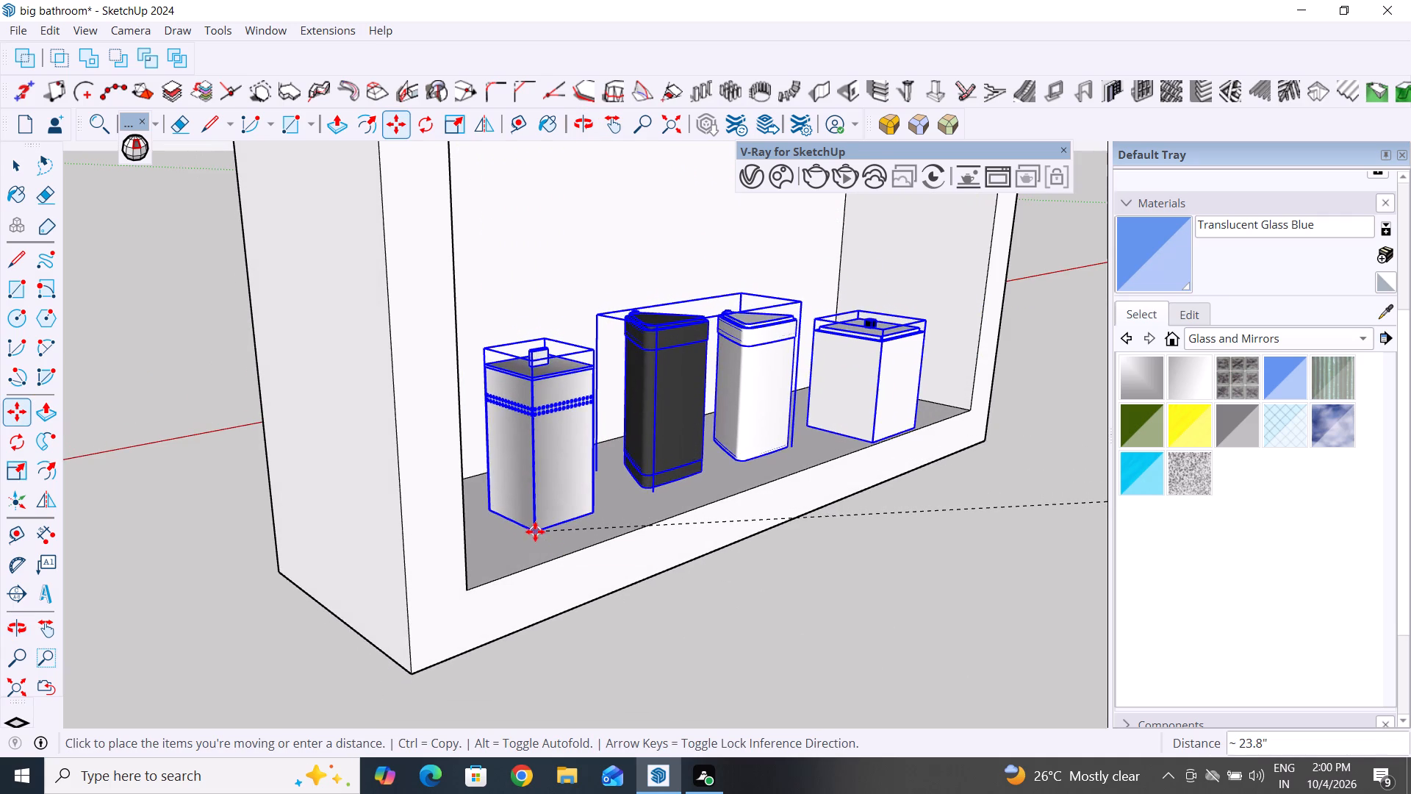
pyautogui.click(525, 523)
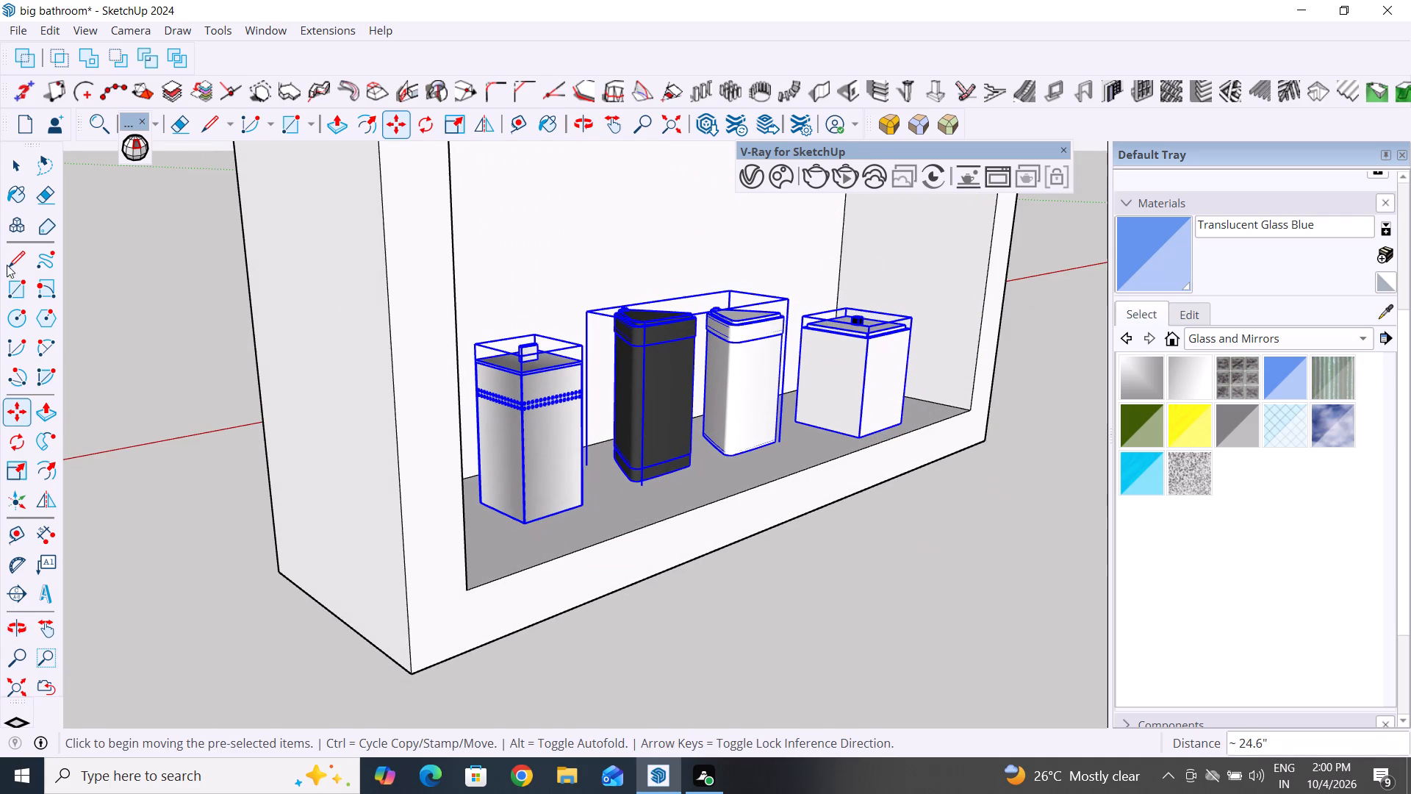
pyautogui.click(26, 173)
pyautogui.click(192, 578)
# Move the white bottle and jar set about 172 inches away from the towel and pouch spare parts, toward the bathroom.
pyautogui.scroll(-18, 643, 605)
pyautogui.moveTo(743, 570); pyautogui.dragTo(690, 612, button='middle')
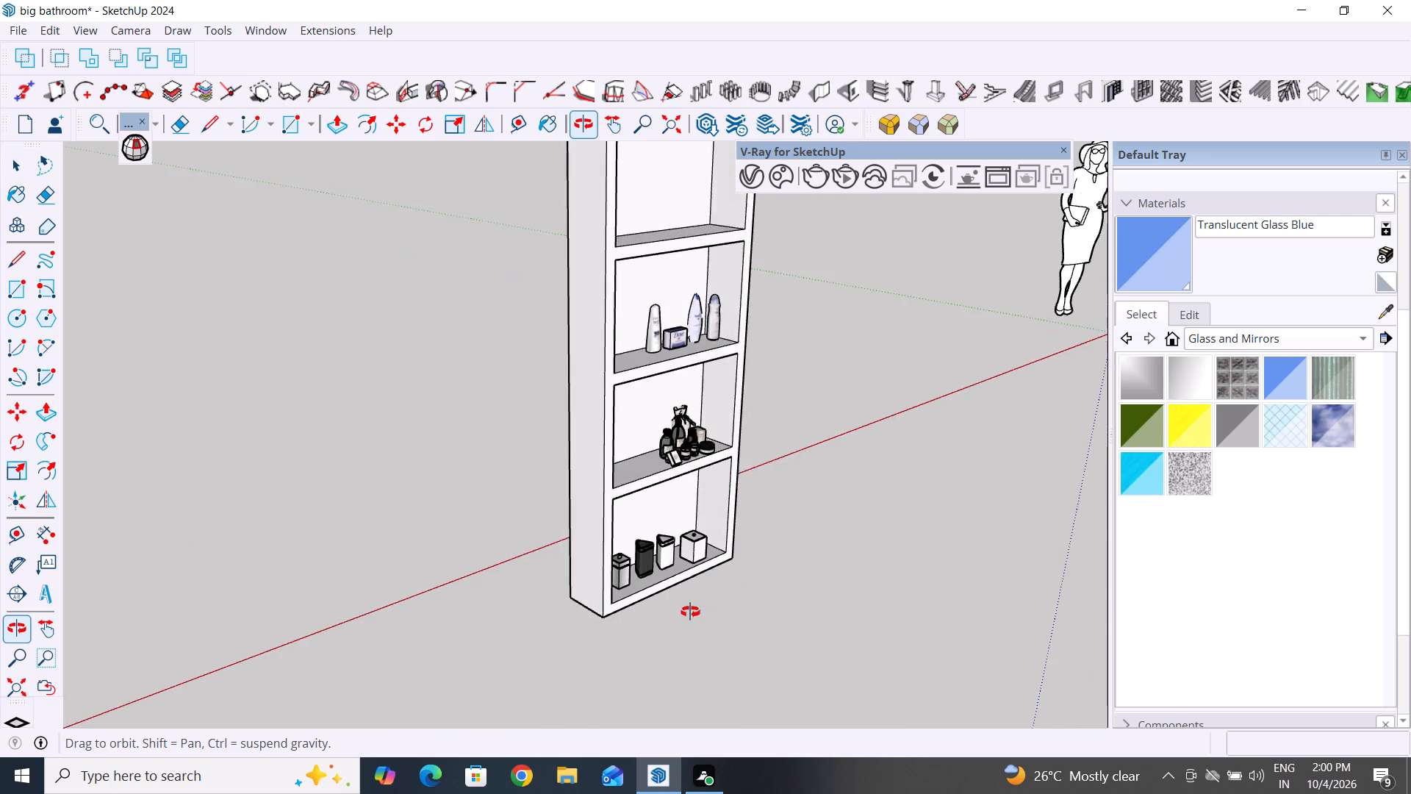
pyautogui.moveTo(690, 612); pyautogui.dragTo(742, 687, button='middle')
pyautogui.scroll(-20, 844, 534)
pyautogui.scroll(-3, 844, 534)
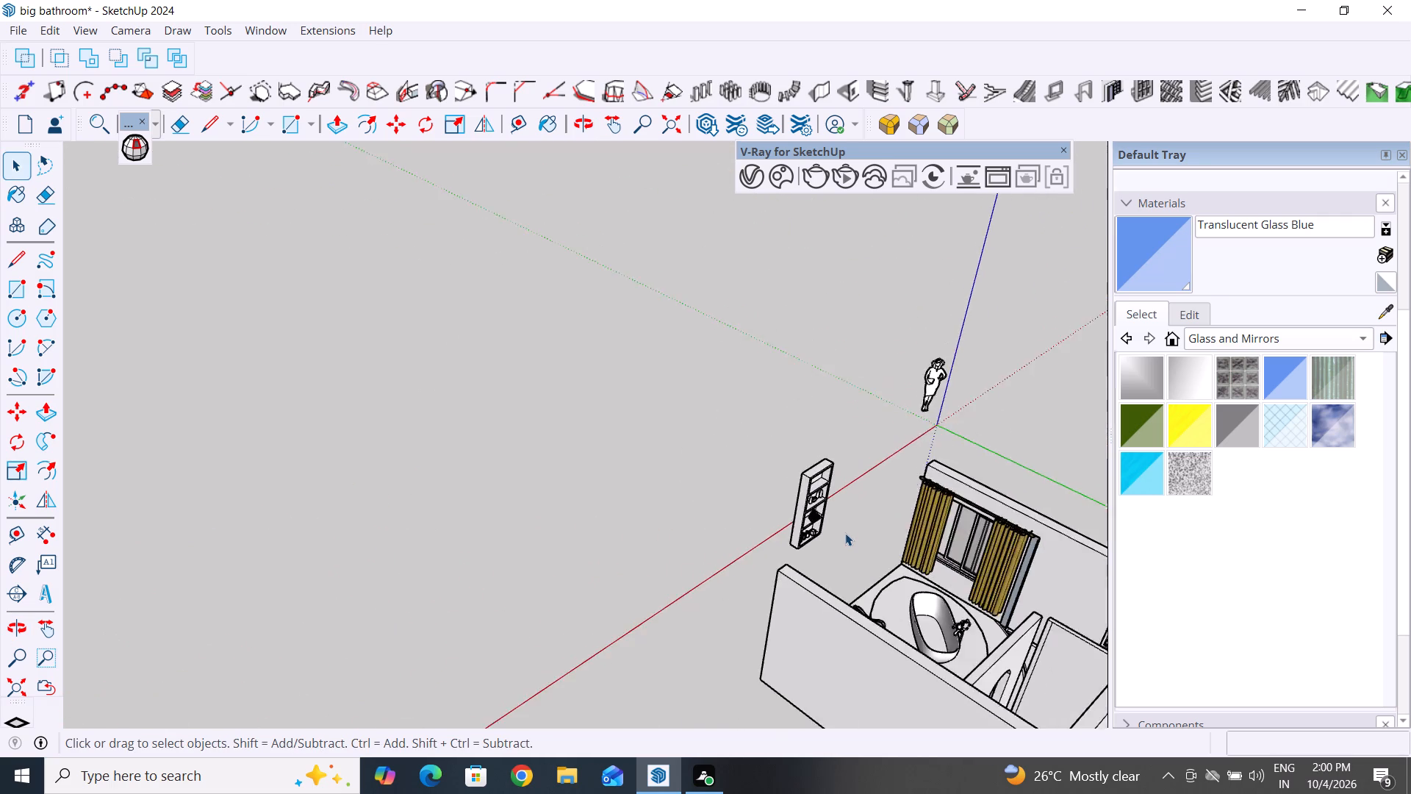
pyautogui.scroll(-4, 845, 533)
pyautogui.moveTo(683, 659); pyautogui.dragTo(1125, 636, button='middle')
pyautogui.moveTo(682, 546); pyautogui.dragTo(836, 588, button='middle')
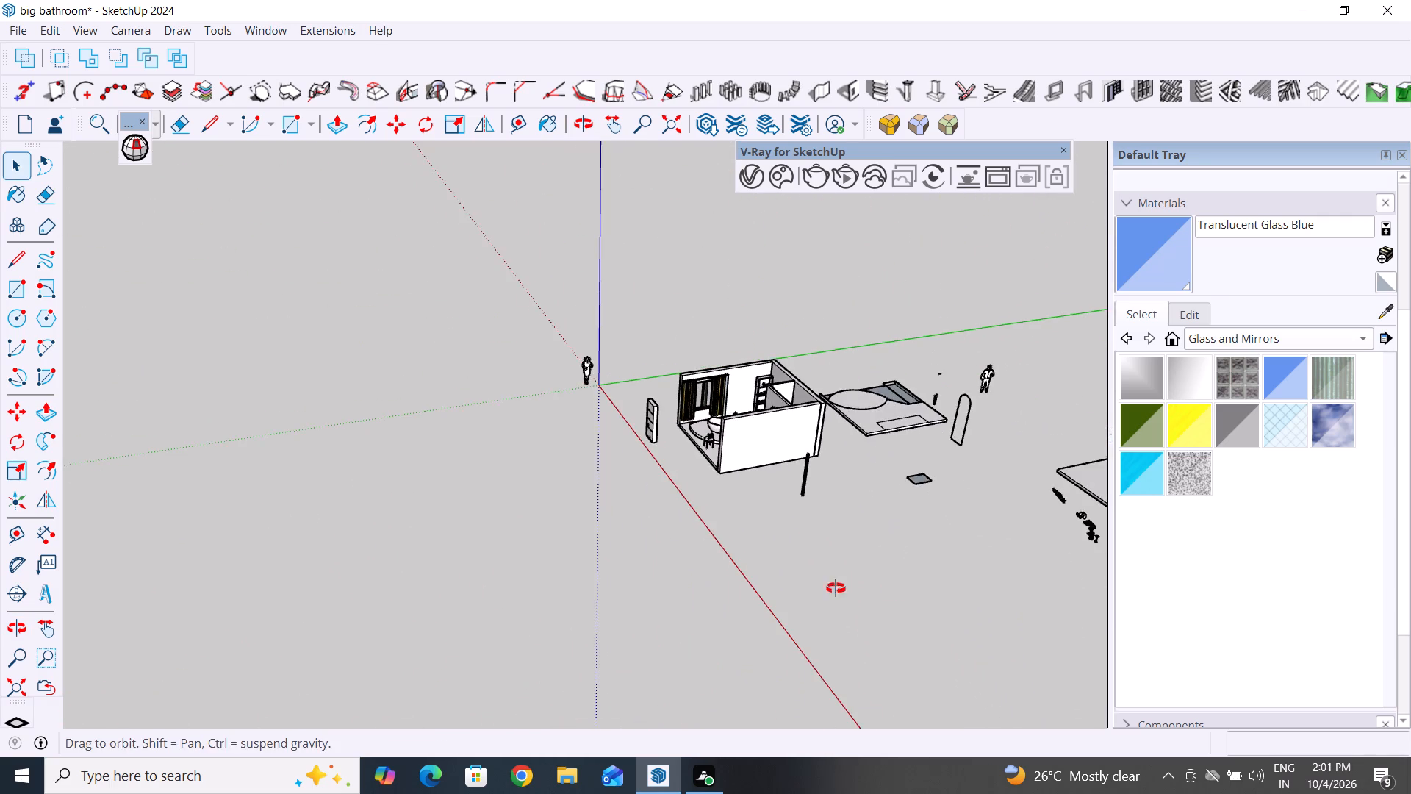
pyautogui.moveTo(836, 588); pyautogui.dragTo(1010, 590, button='middle')
pyautogui.scroll(20, 948, 287)
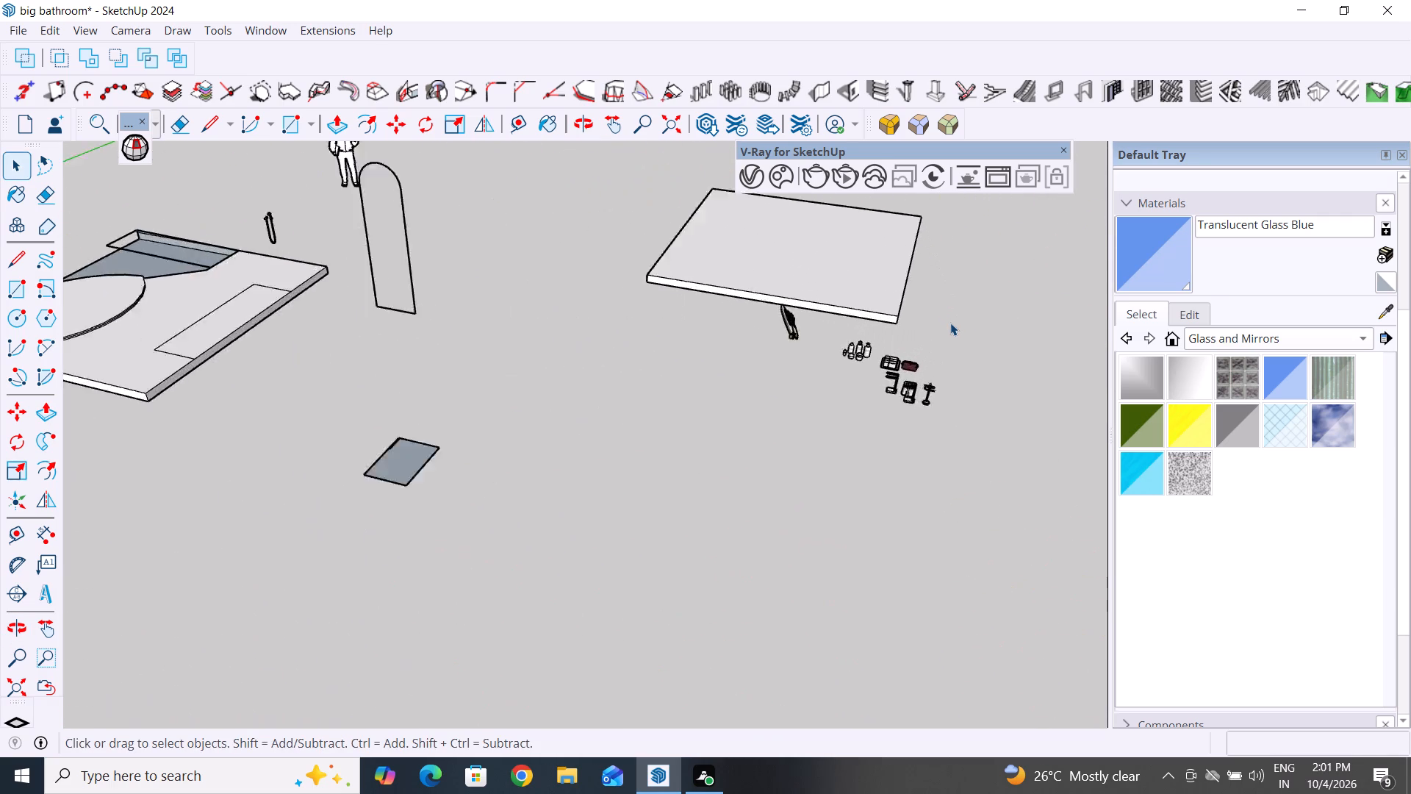
pyautogui.scroll(1, 950, 323)
pyautogui.moveTo(930, 497); pyautogui.dragTo(1040, 468, button='middle')
pyautogui.scroll(10, 860, 335)
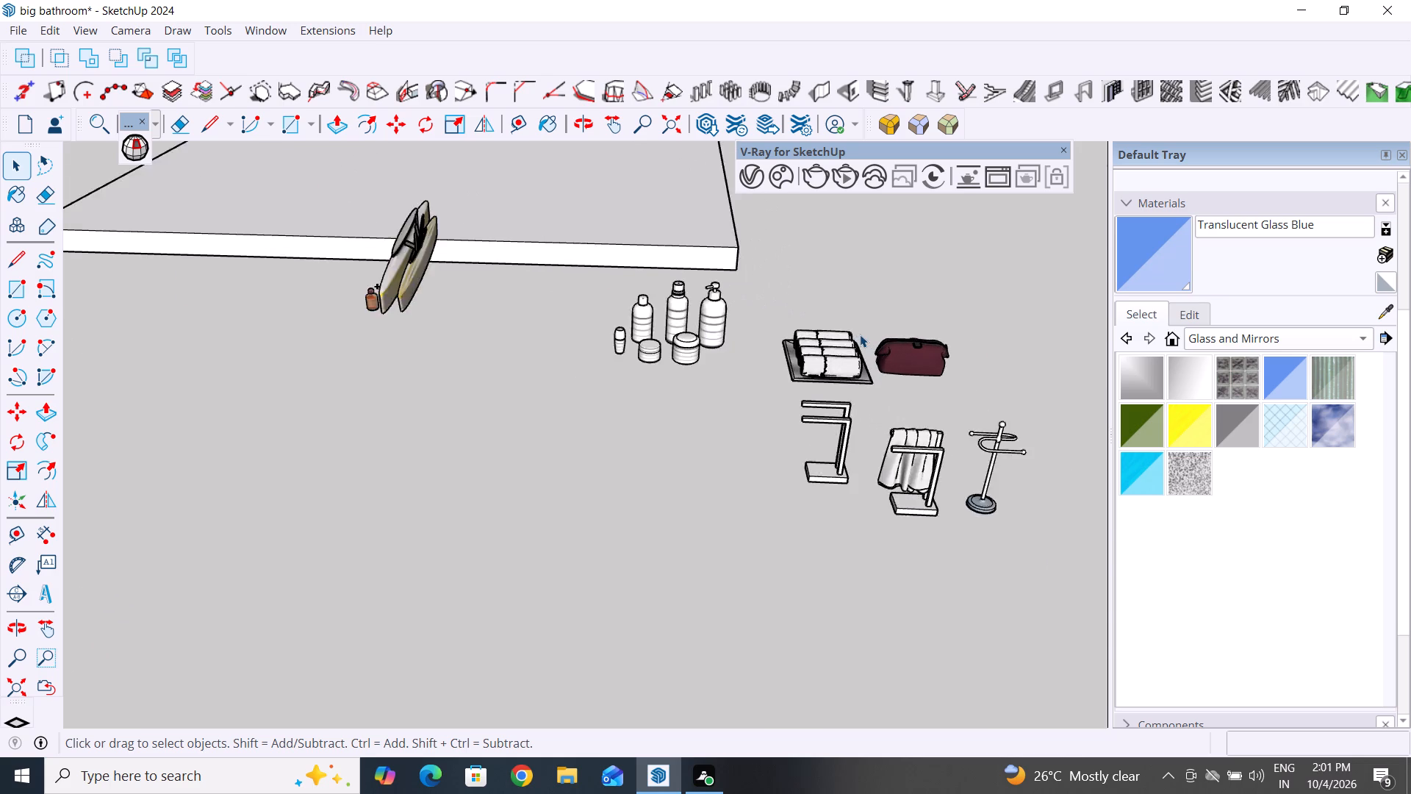
pyautogui.scroll(3, 860, 335)
pyautogui.click(511, 356)
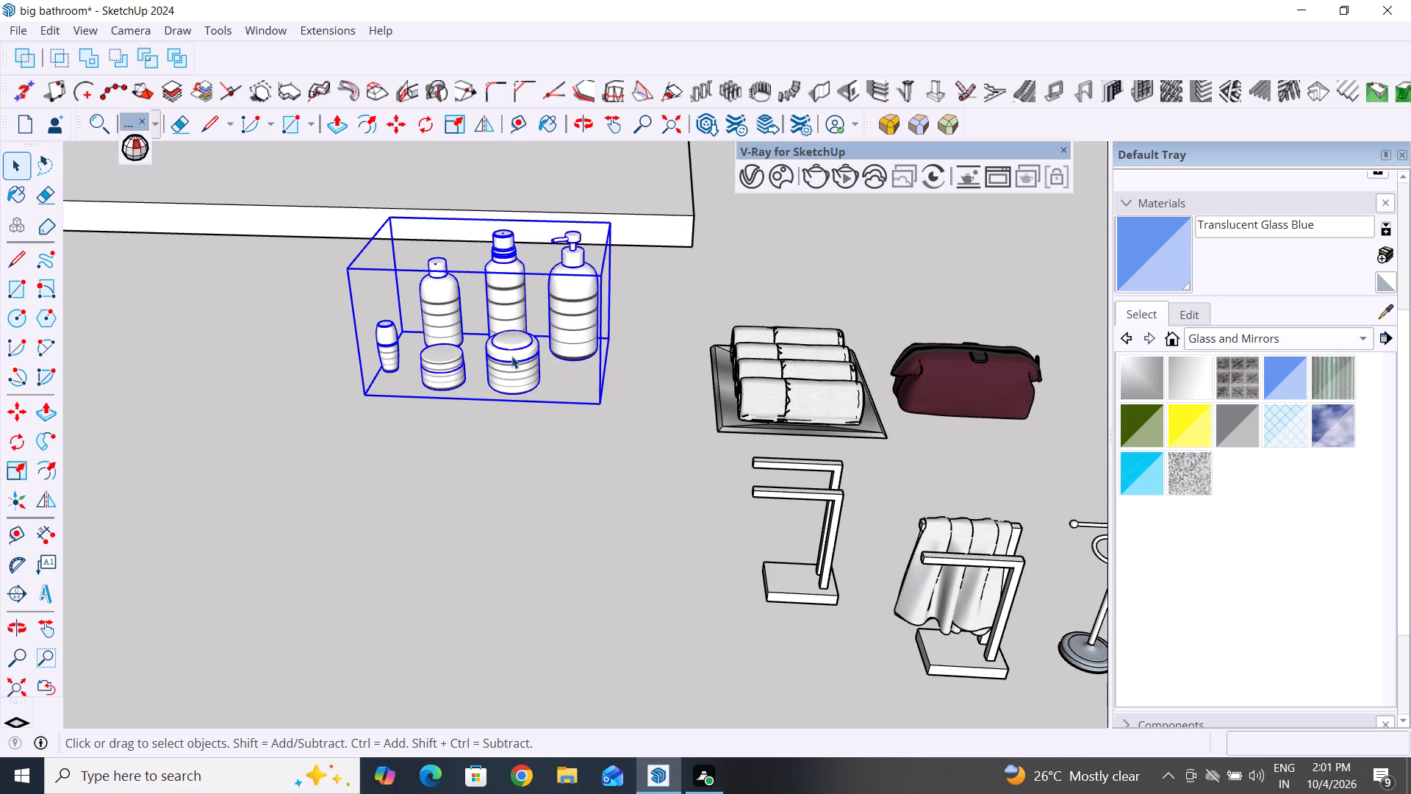
pyautogui.press('m')
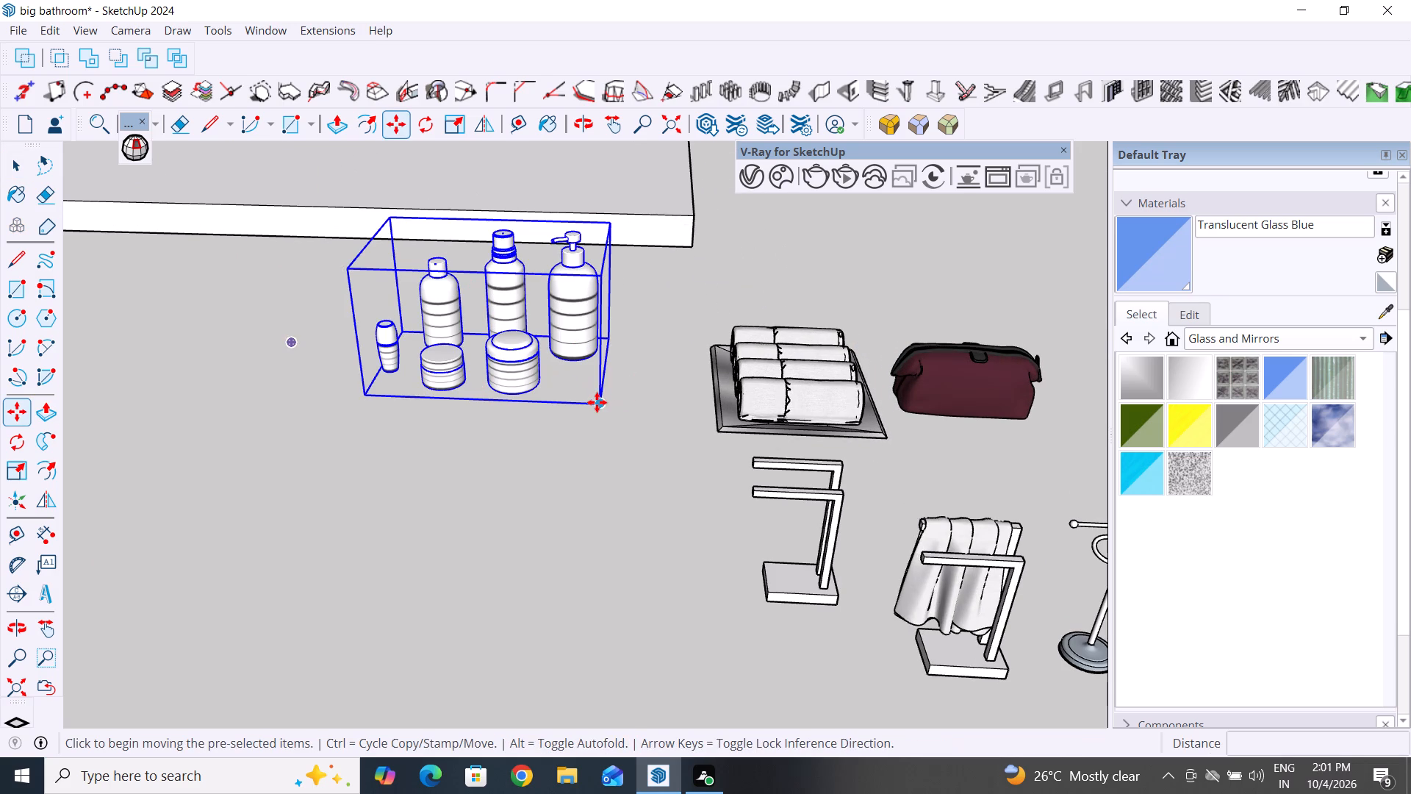
pyautogui.click(597, 402)
pyautogui.scroll(-12, 866, 388)
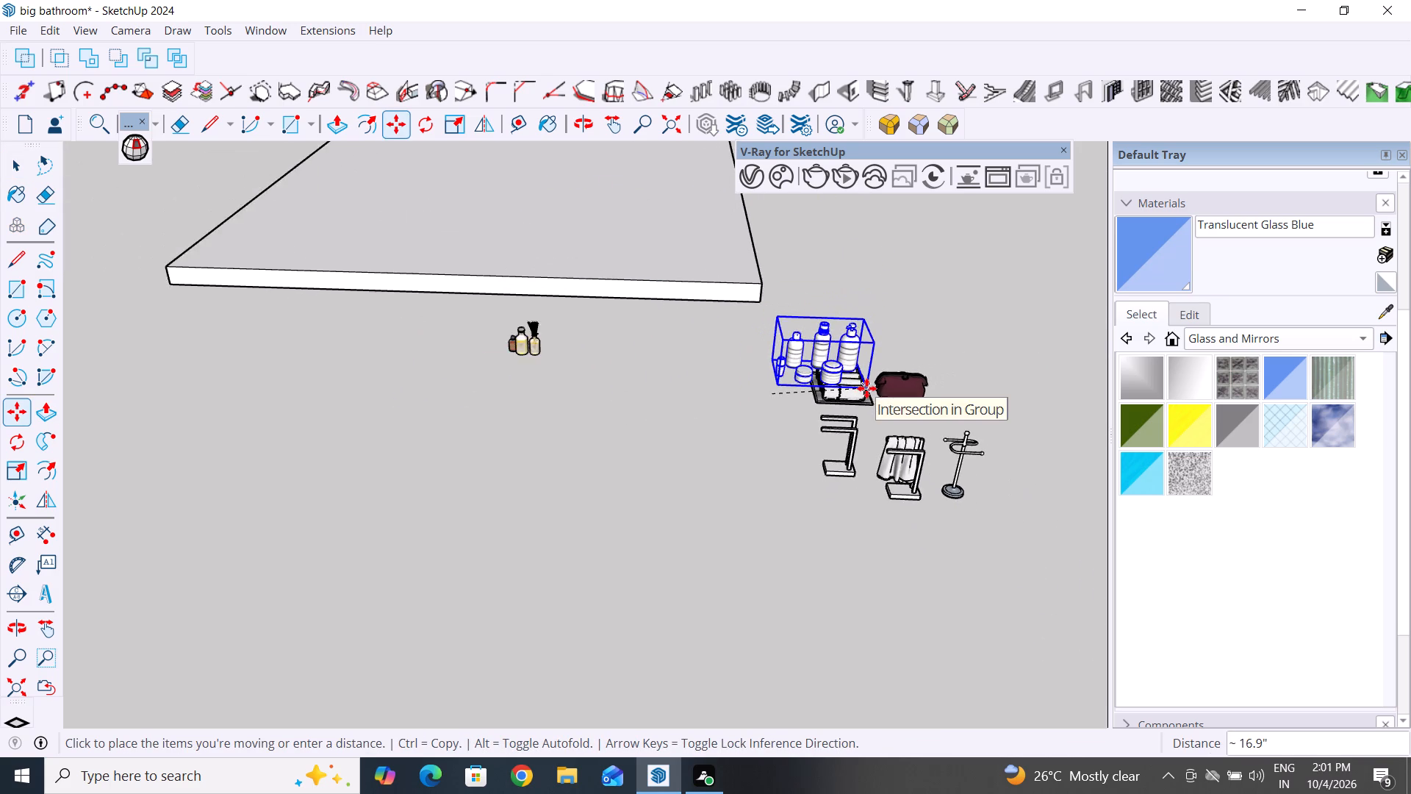
pyautogui.scroll(-18, 866, 388)
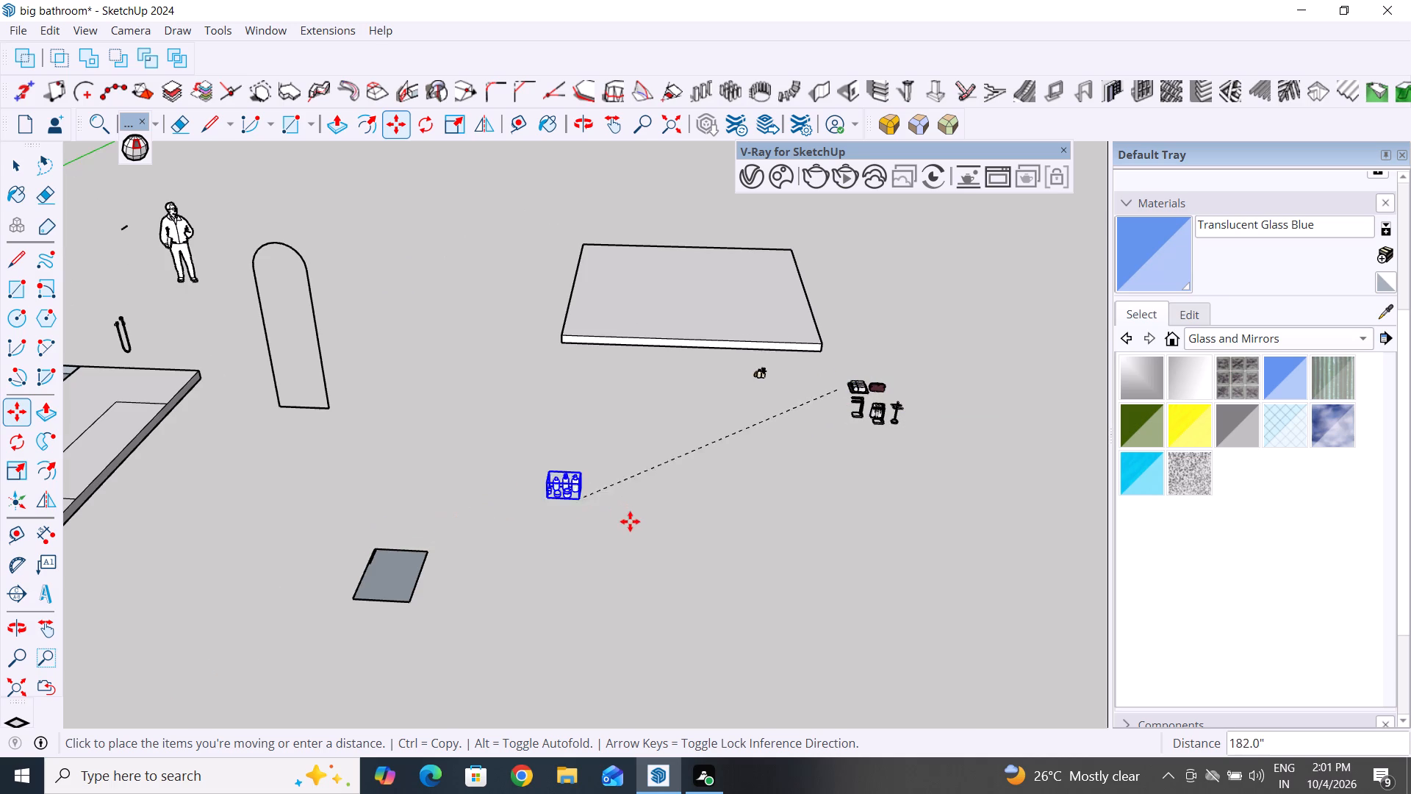
pyautogui.moveTo(669, 529); pyautogui.dragTo(568, 576, button='right')
pyautogui.click(683, 457)
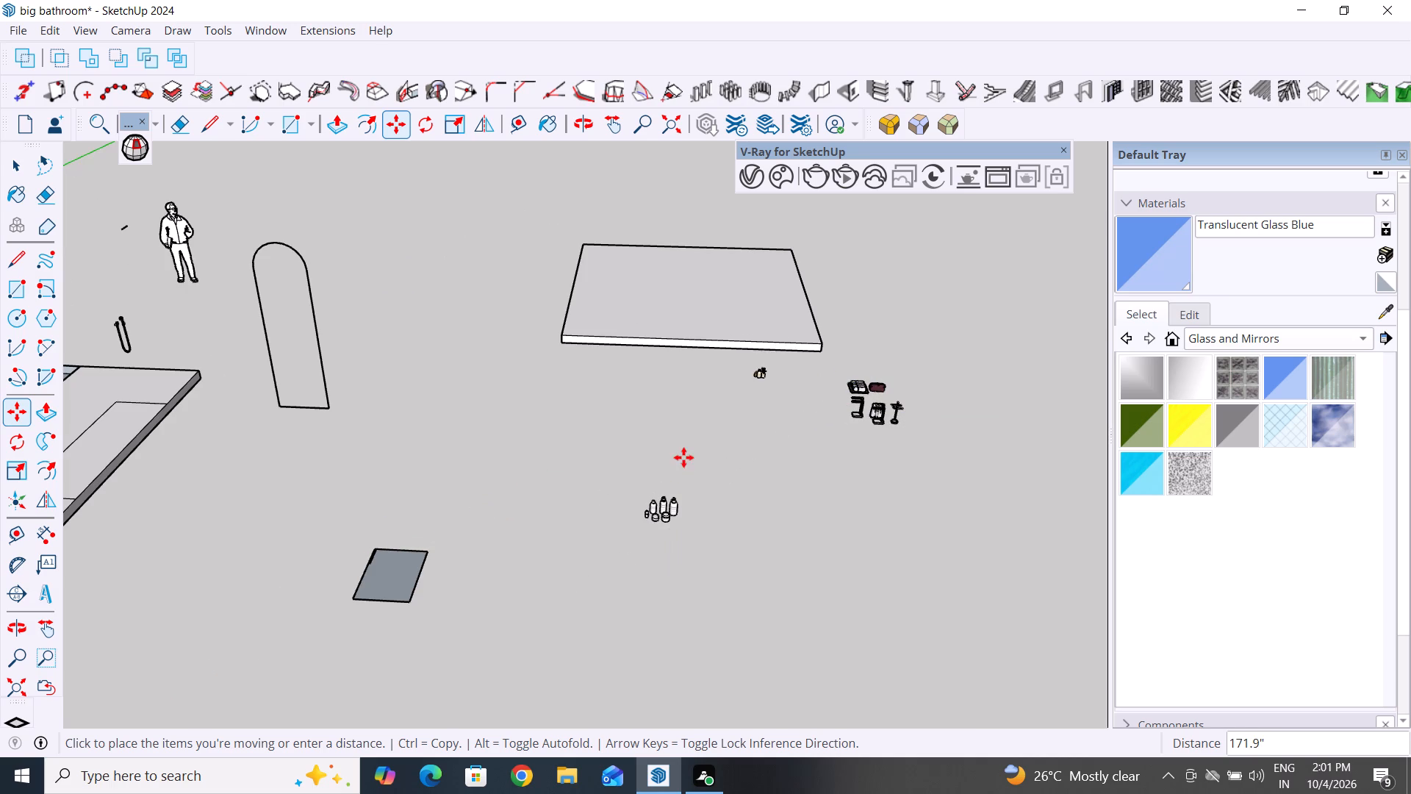
# Move the white bottle and jar set about 187 inches further across the open ground beside the bathroom.
pyautogui.click(23, 157)
pyautogui.moveTo(690, 465); pyautogui.dragTo(618, 554)
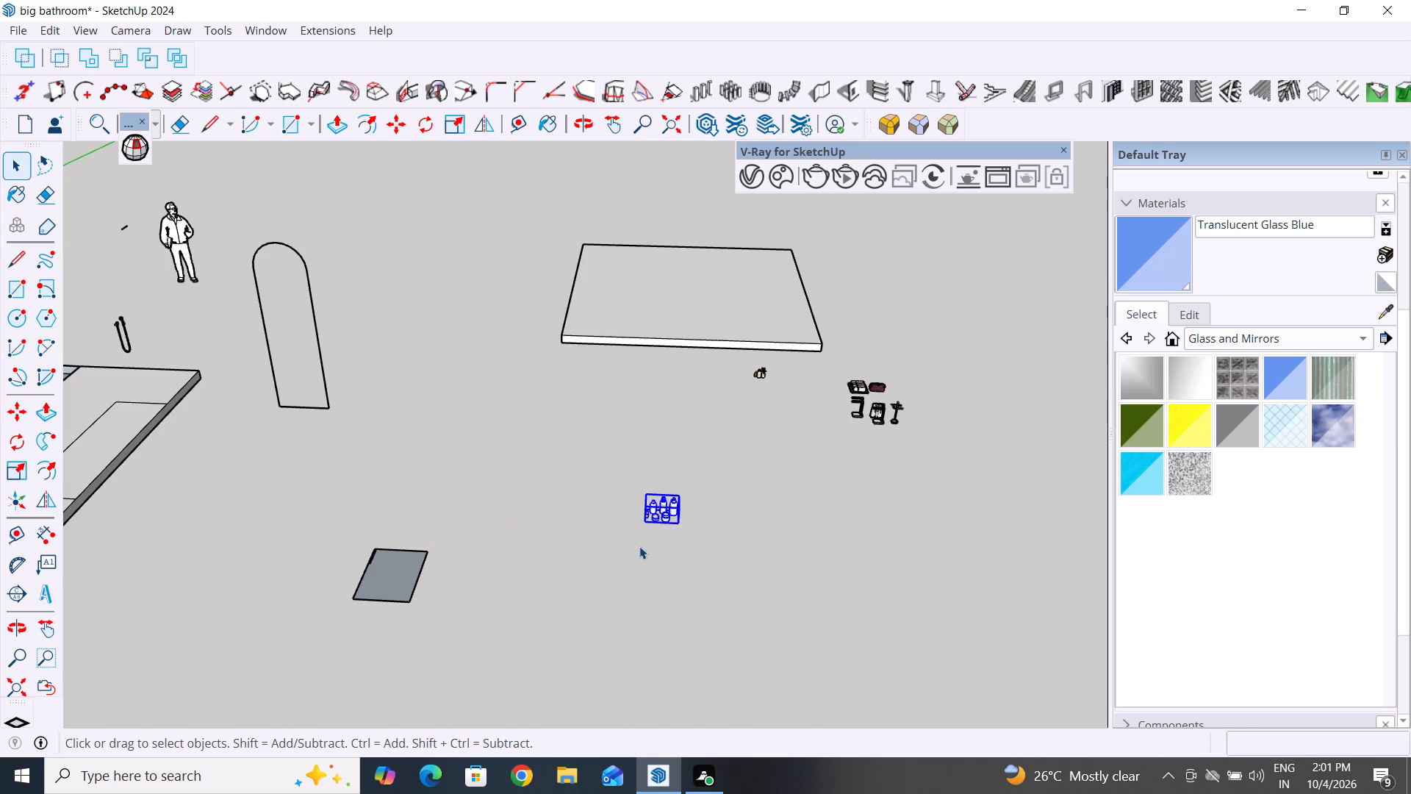
pyautogui.press('m')
pyautogui.click(675, 525)
pyautogui.scroll(-5, 965, 483)
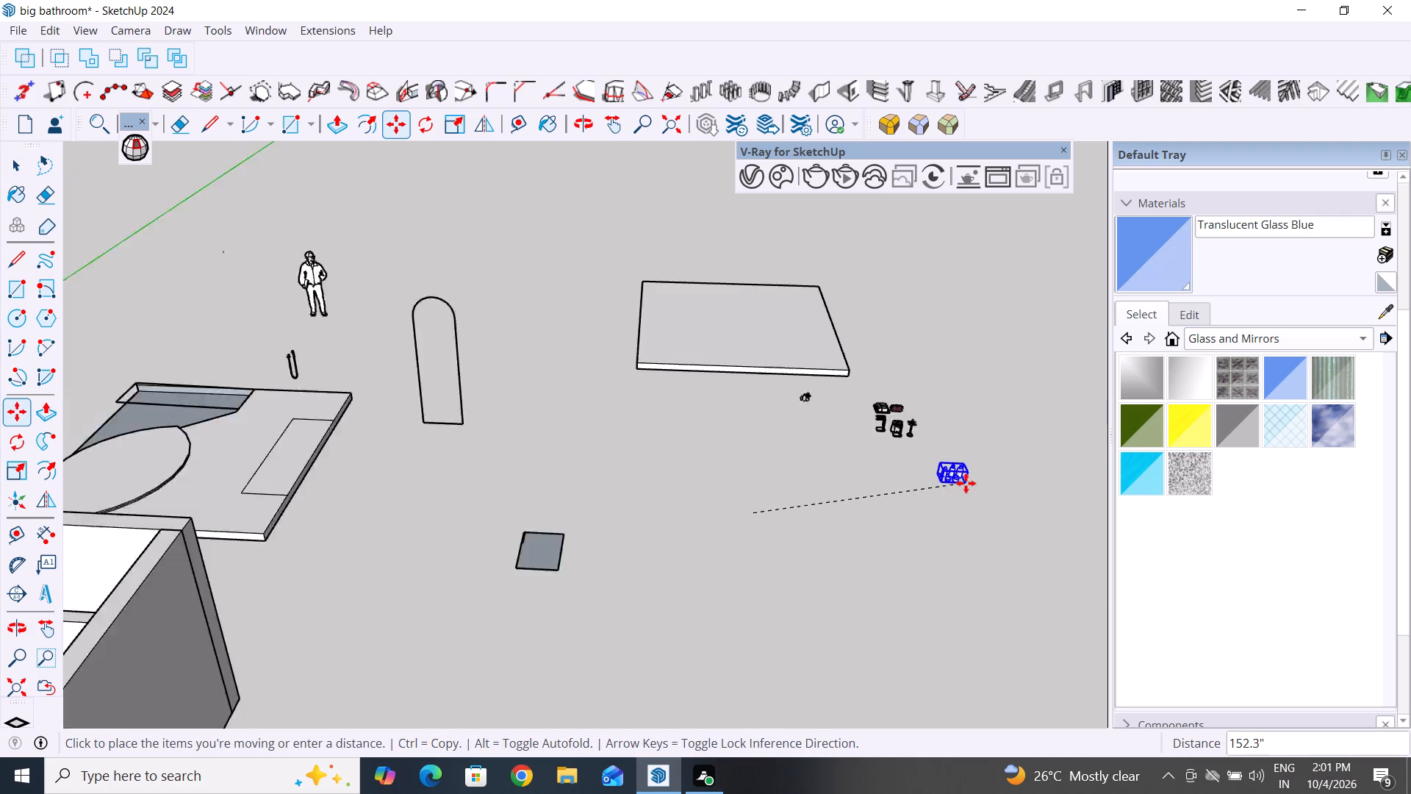
pyautogui.scroll(-6, 966, 483)
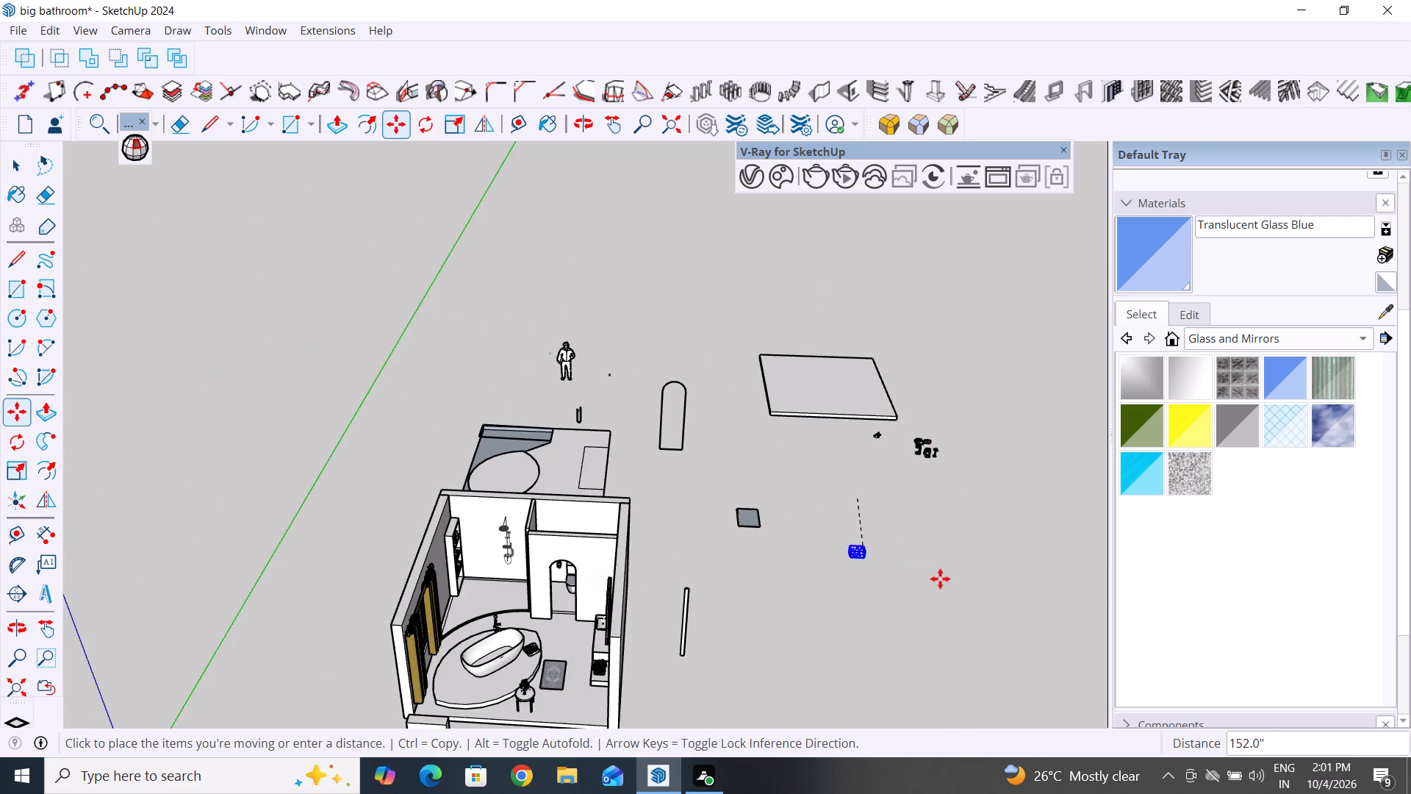
pyautogui.moveTo(879, 598); pyautogui.dragTo(666, 636, button='right')
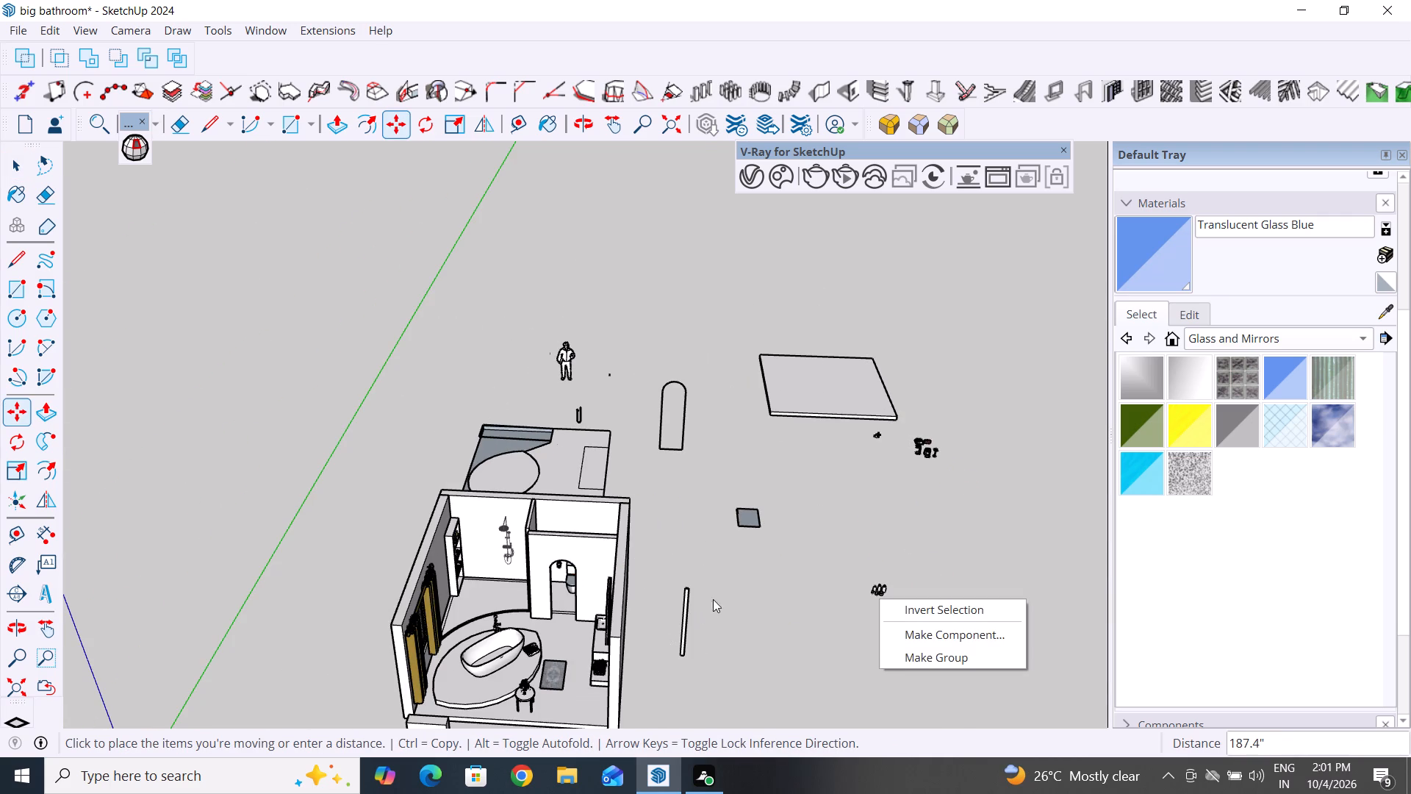
pyautogui.scroll(-6, 800, 532)
pyautogui.click(774, 526)
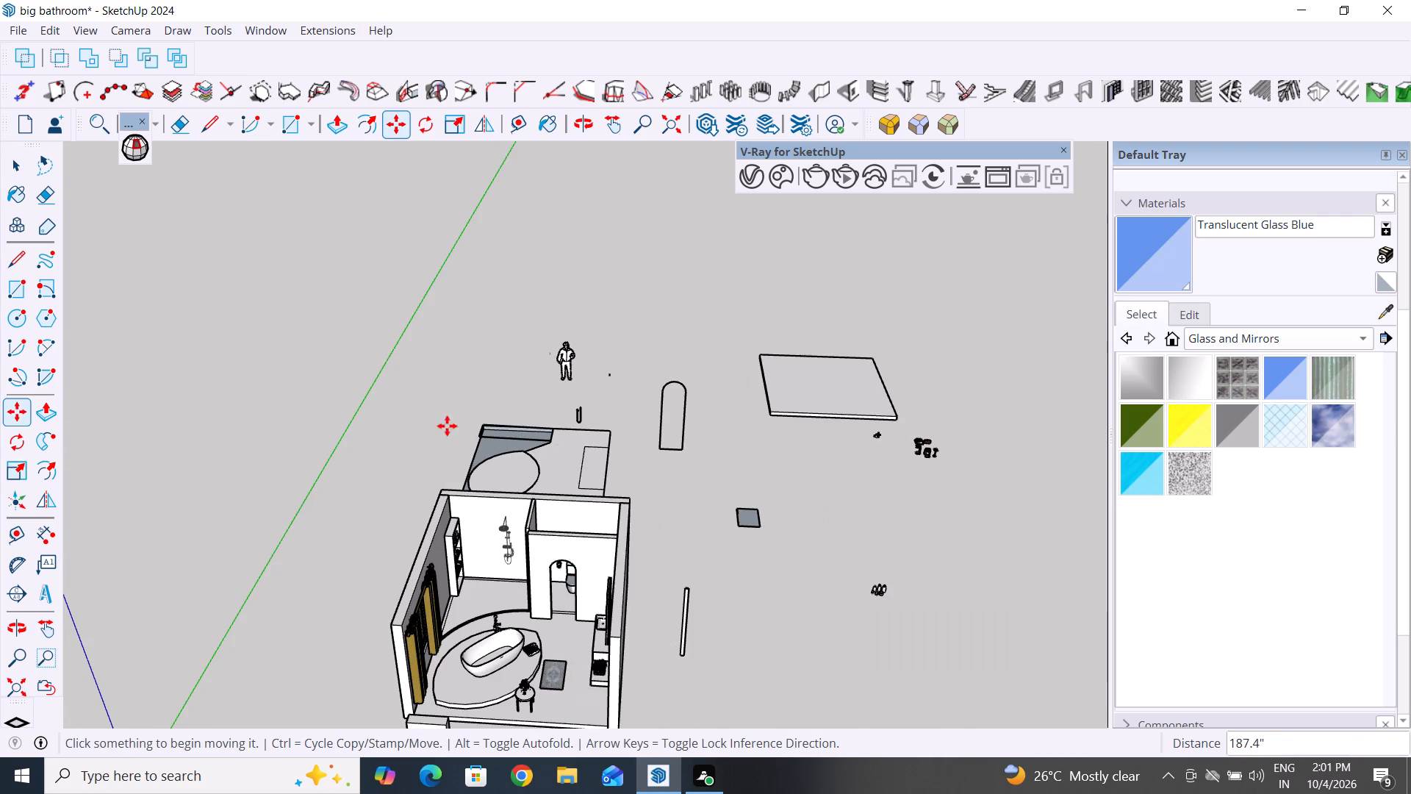
# Move the white bottle and jar set about 516 inches onto the shelf of the tall unit's top compartment.
pyautogui.click(18, 165)
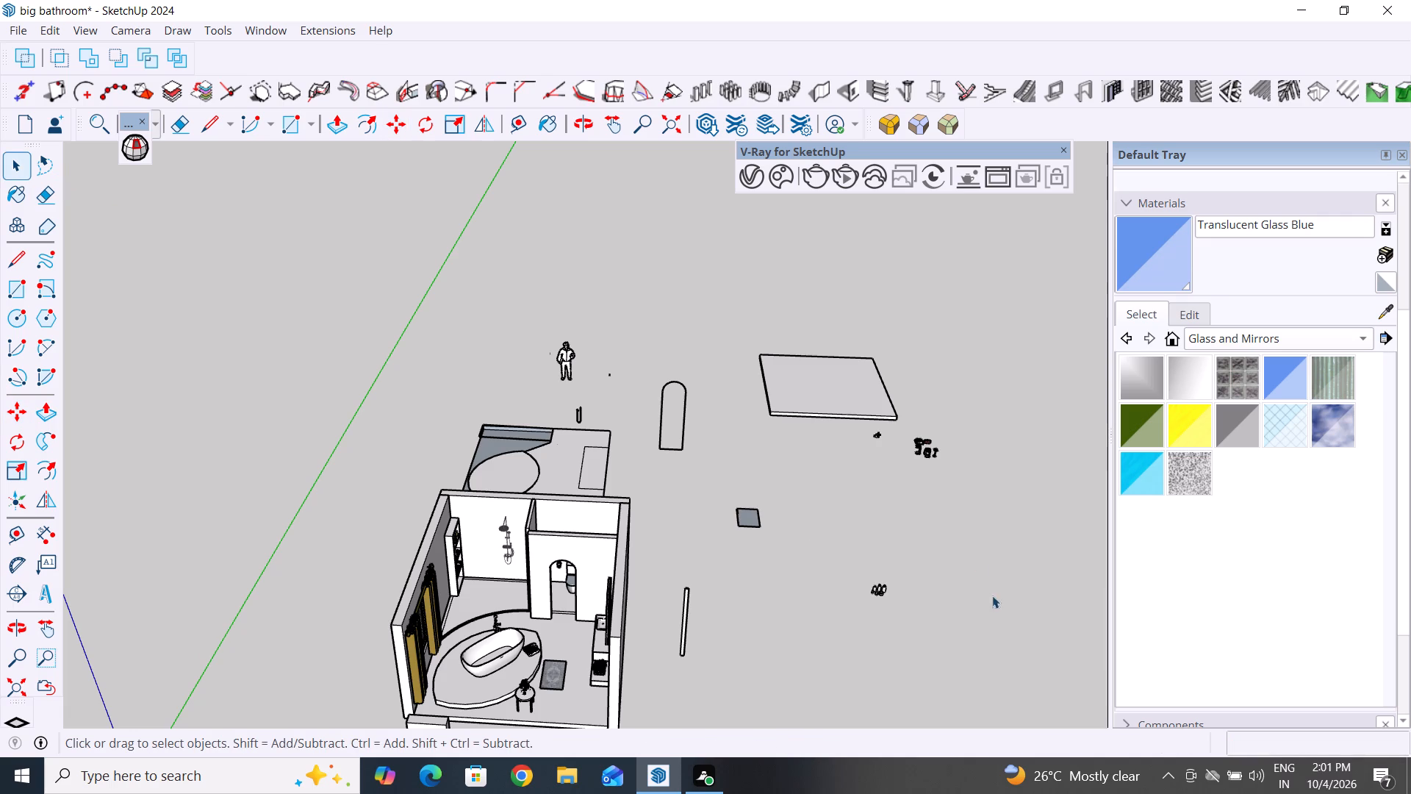
pyautogui.moveTo(991, 596); pyautogui.dragTo(969, 627, button='right')
pyautogui.click(985, 539)
pyautogui.moveTo(980, 596); pyautogui.dragTo(905, 632)
pyautogui.scroll(-4, 1049, 532)
pyautogui.moveTo(991, 593); pyautogui.dragTo(538, 570, button='middle')
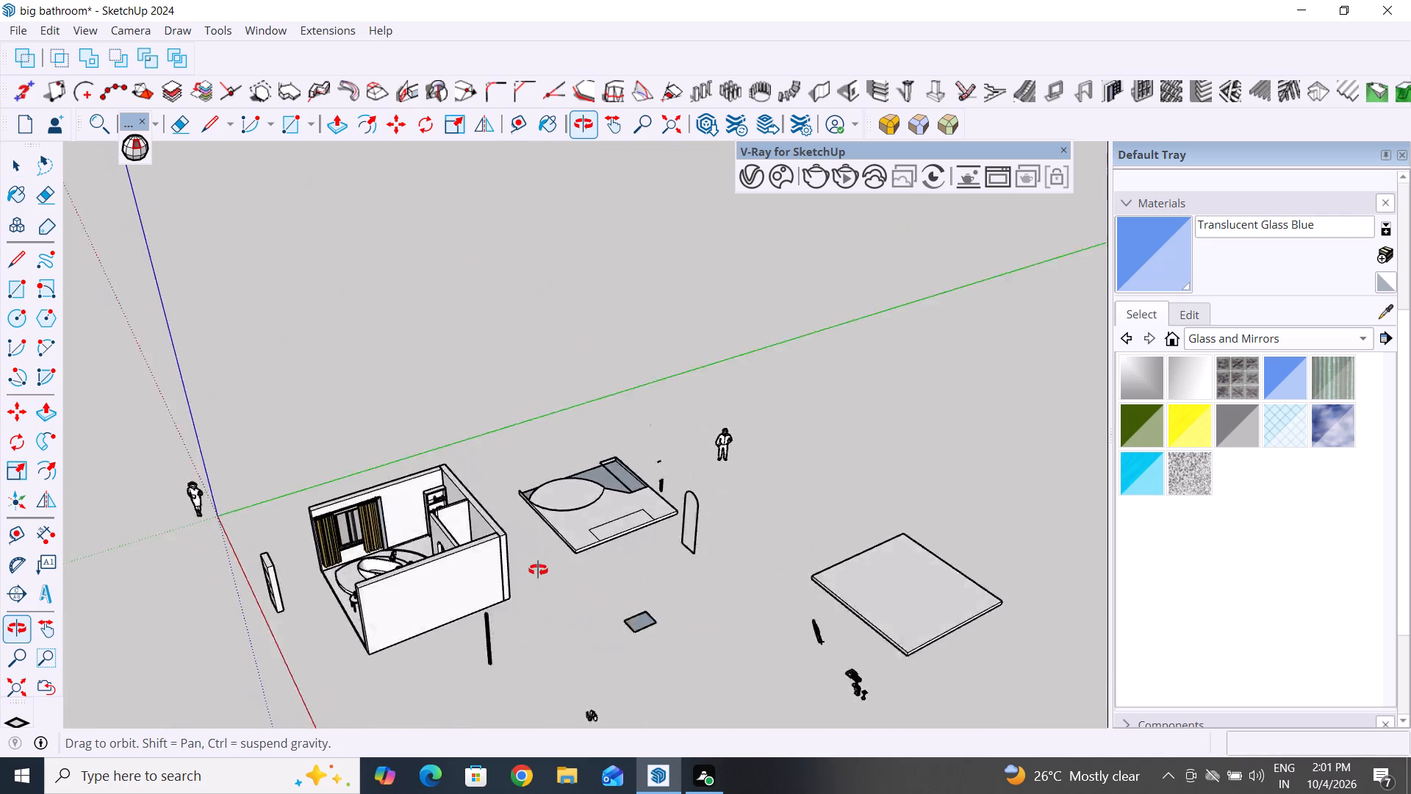
pyautogui.moveTo(538, 570); pyautogui.dragTo(300, 560, button='middle')
pyautogui.scroll(5, 270, 451)
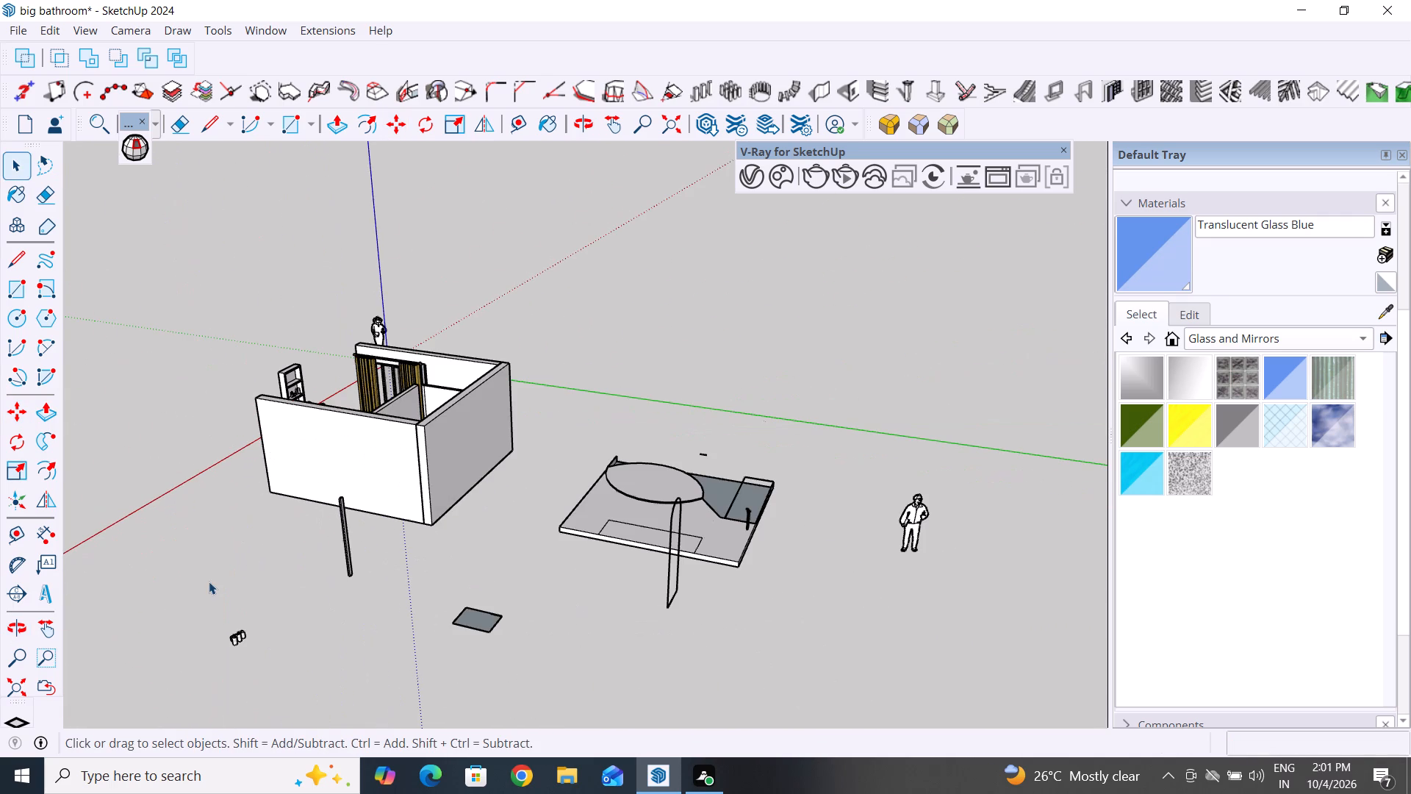
pyautogui.click(243, 632)
pyautogui.scroll(10, 215, 647)
pyautogui.press('m')
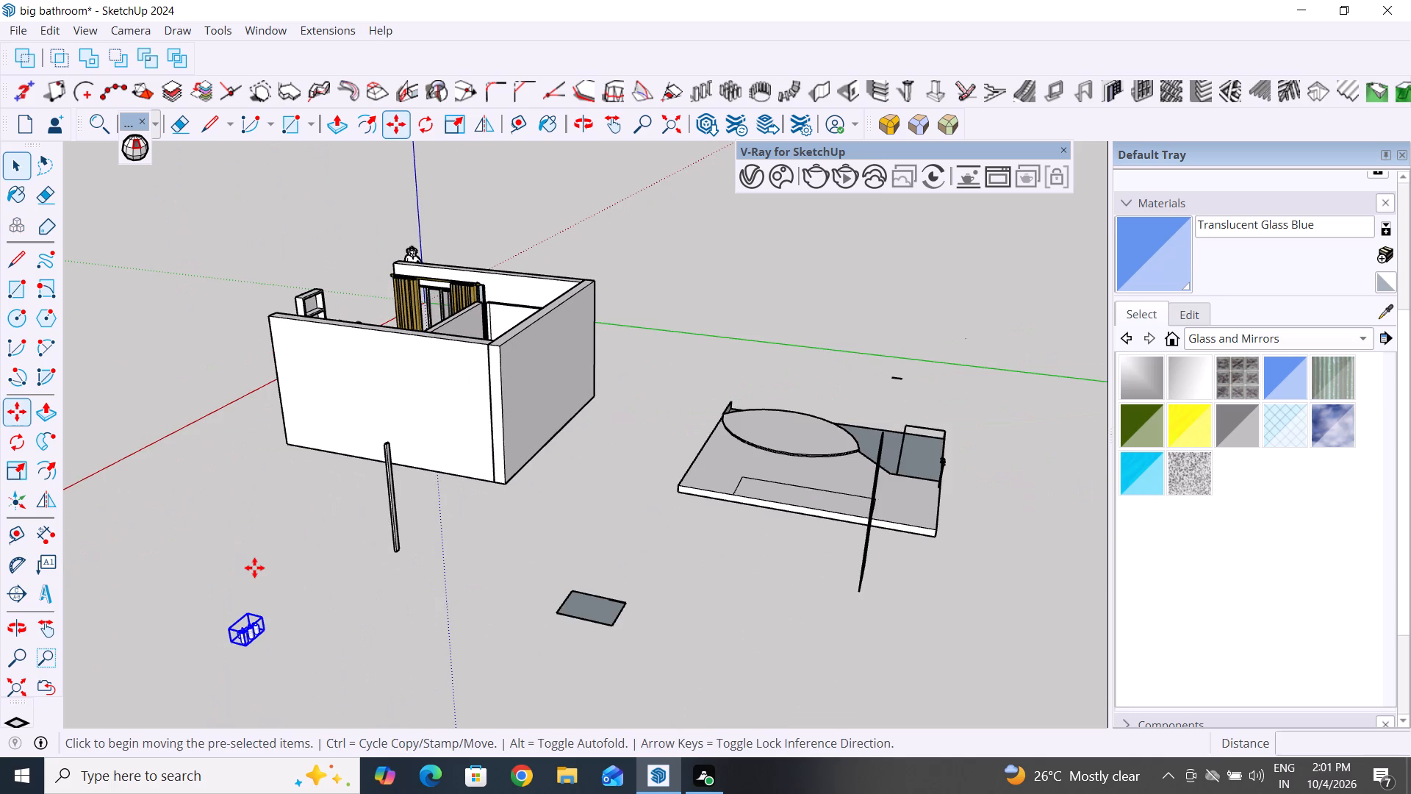
pyautogui.click(245, 641)
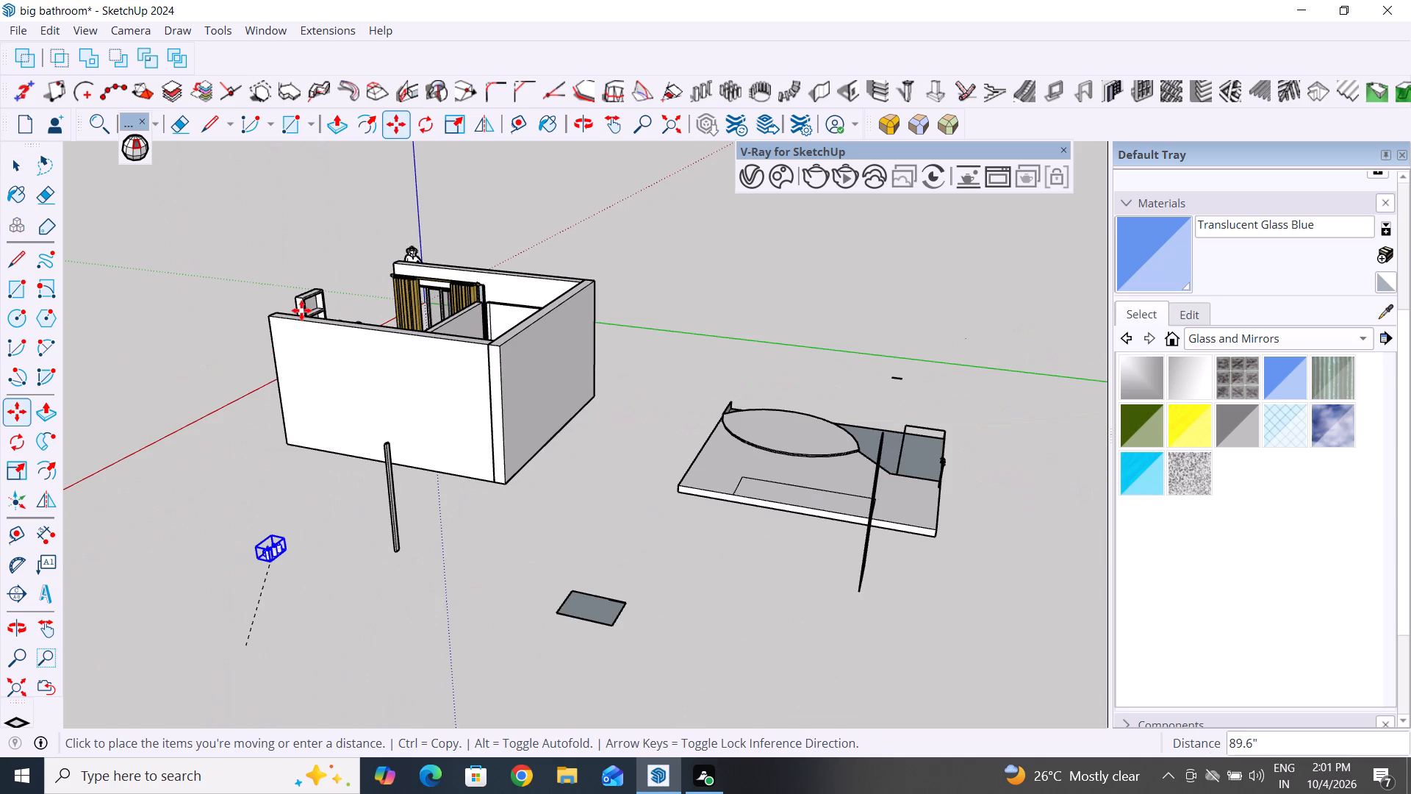
pyautogui.scroll(5, 301, 305)
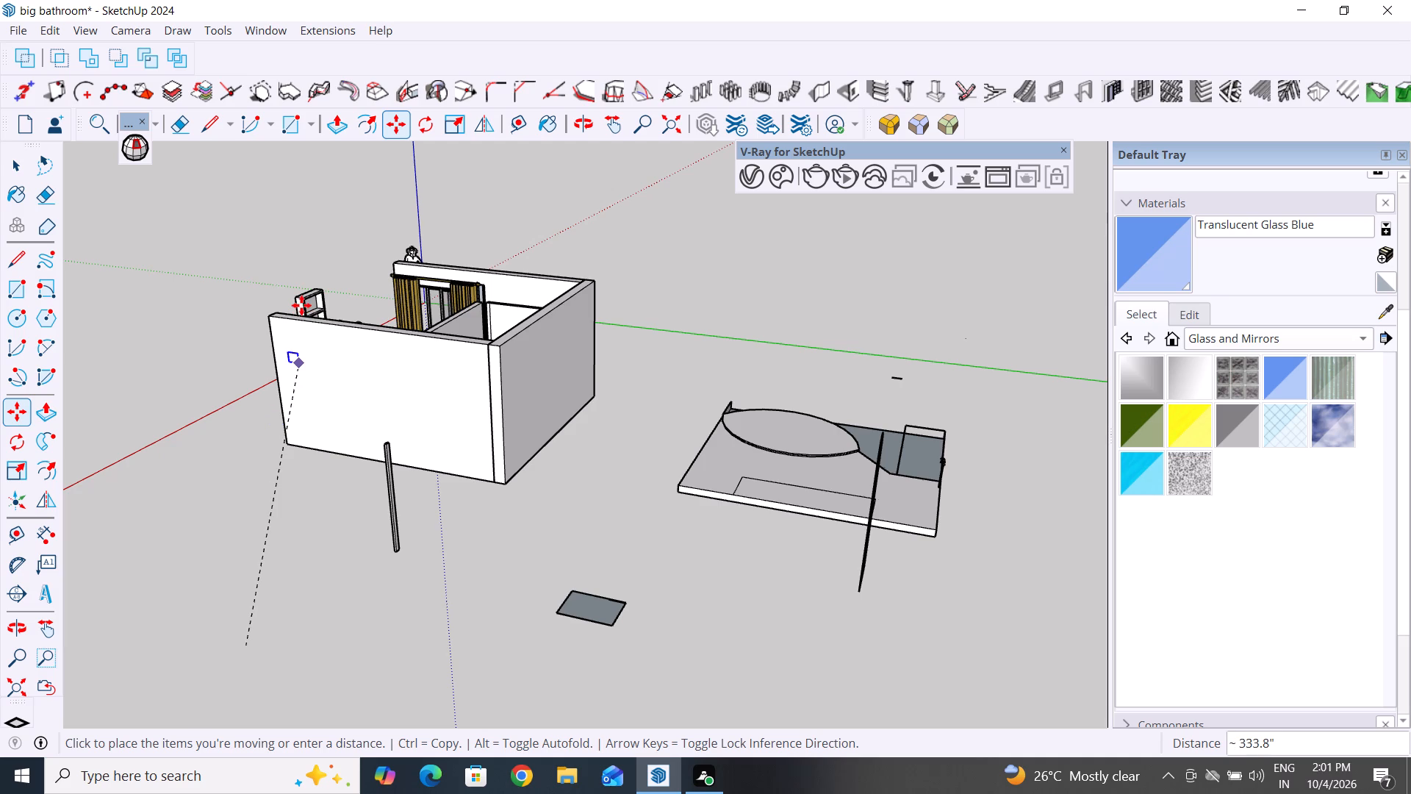
pyautogui.scroll(14, 301, 305)
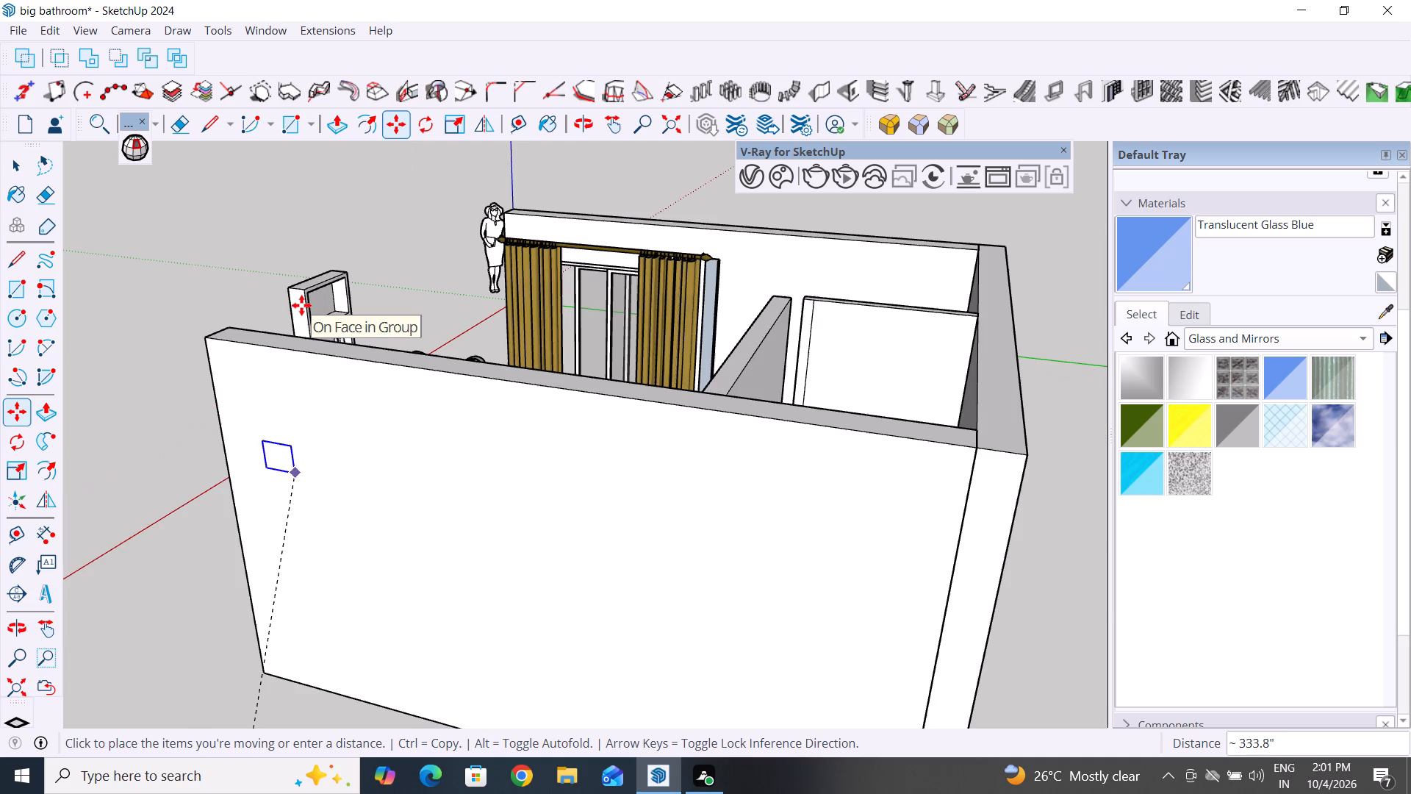
pyautogui.scroll(7, 301, 305)
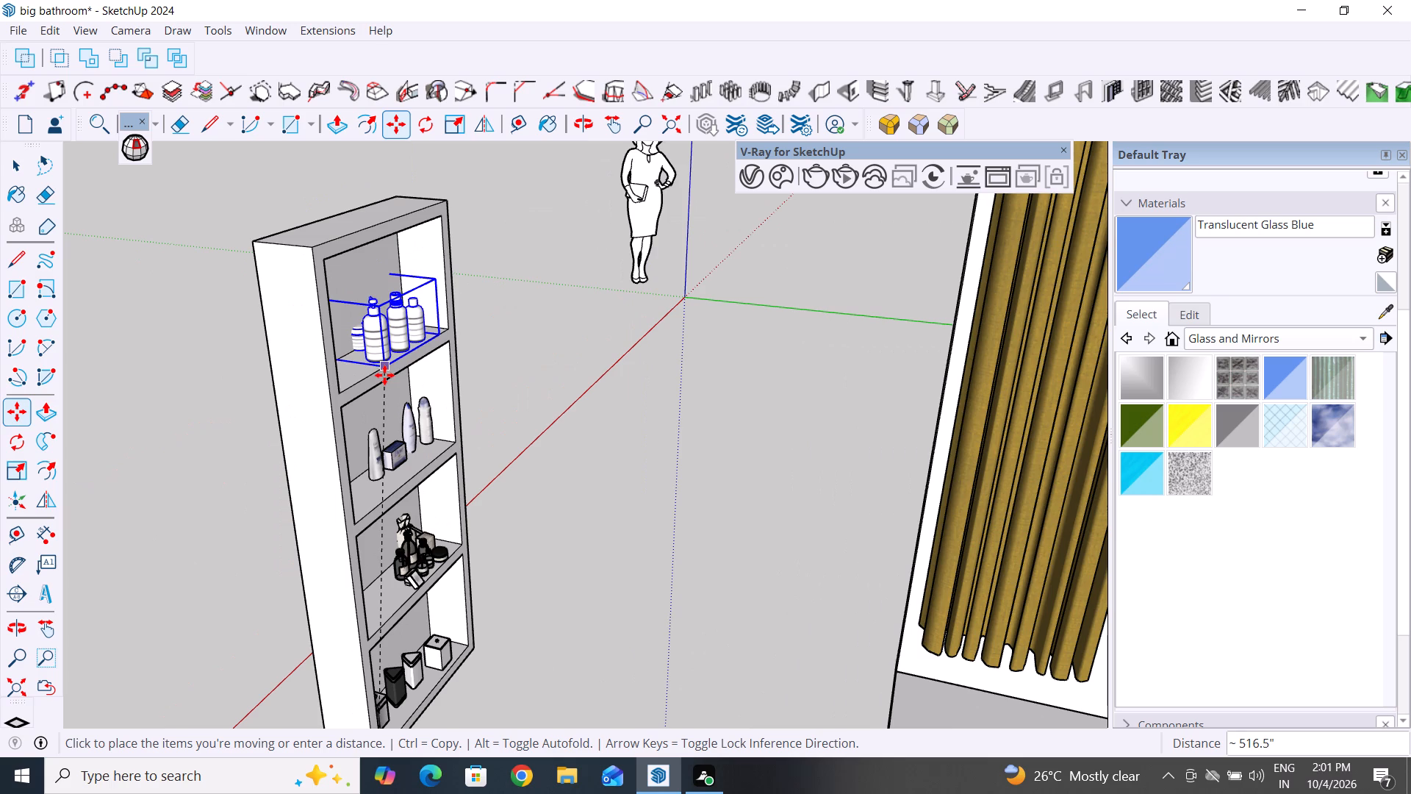
pyautogui.click(384, 375)
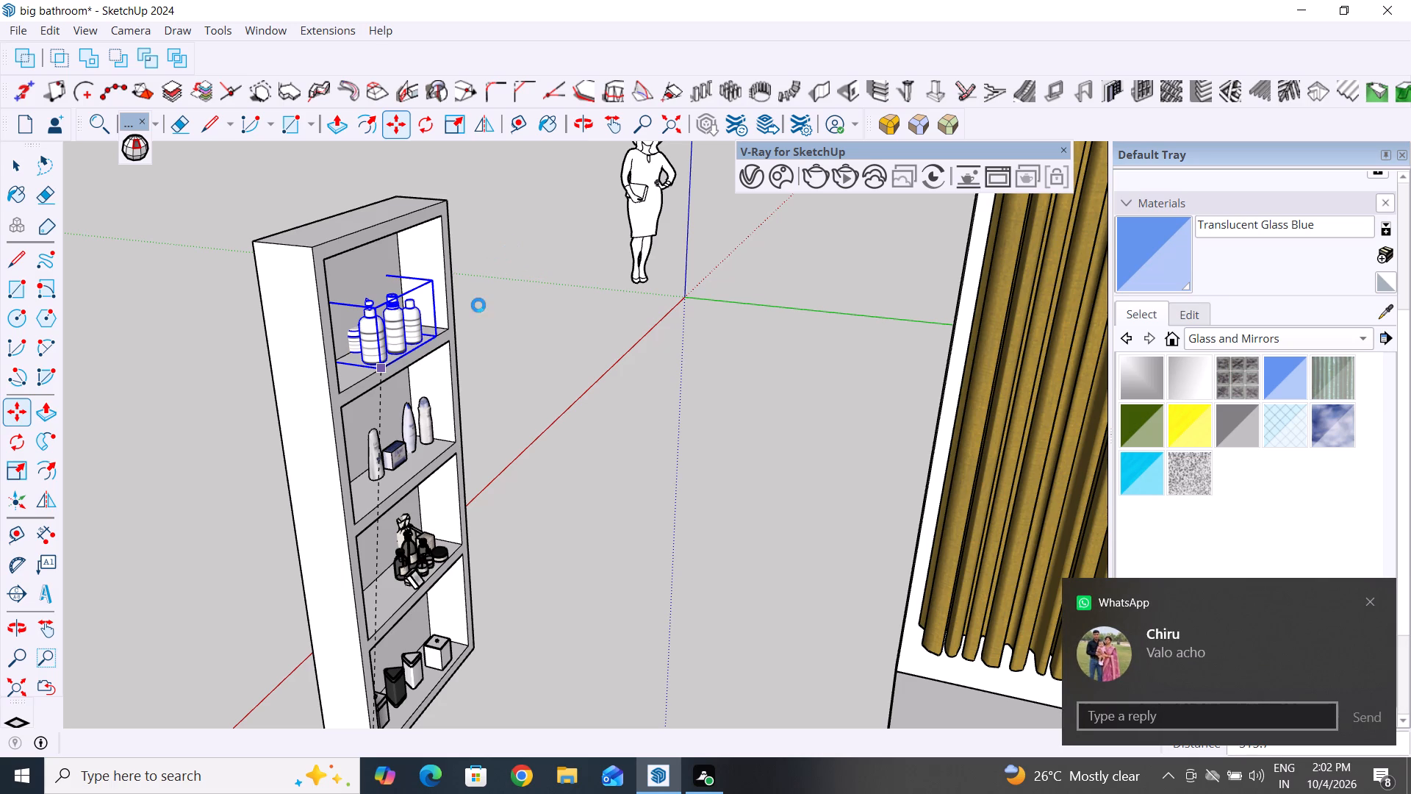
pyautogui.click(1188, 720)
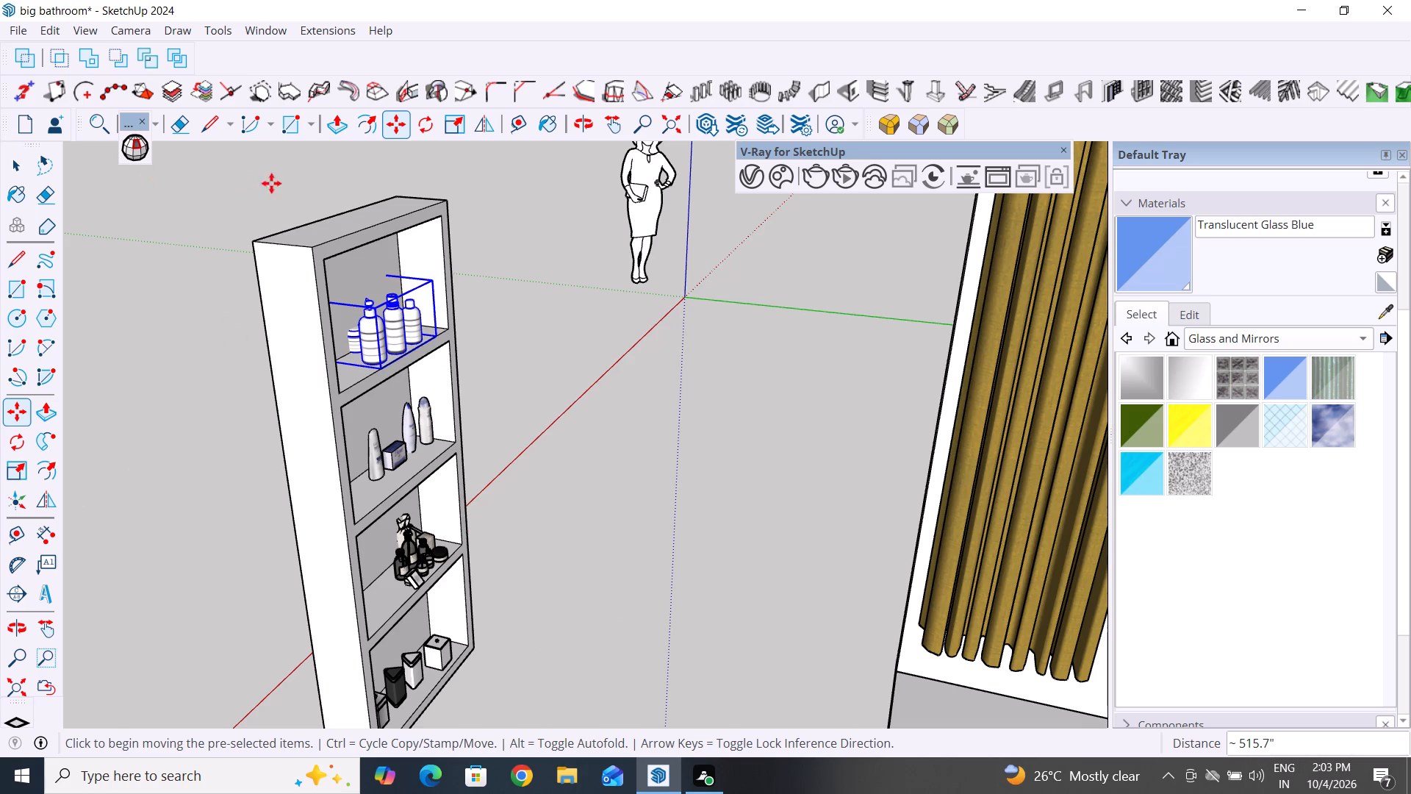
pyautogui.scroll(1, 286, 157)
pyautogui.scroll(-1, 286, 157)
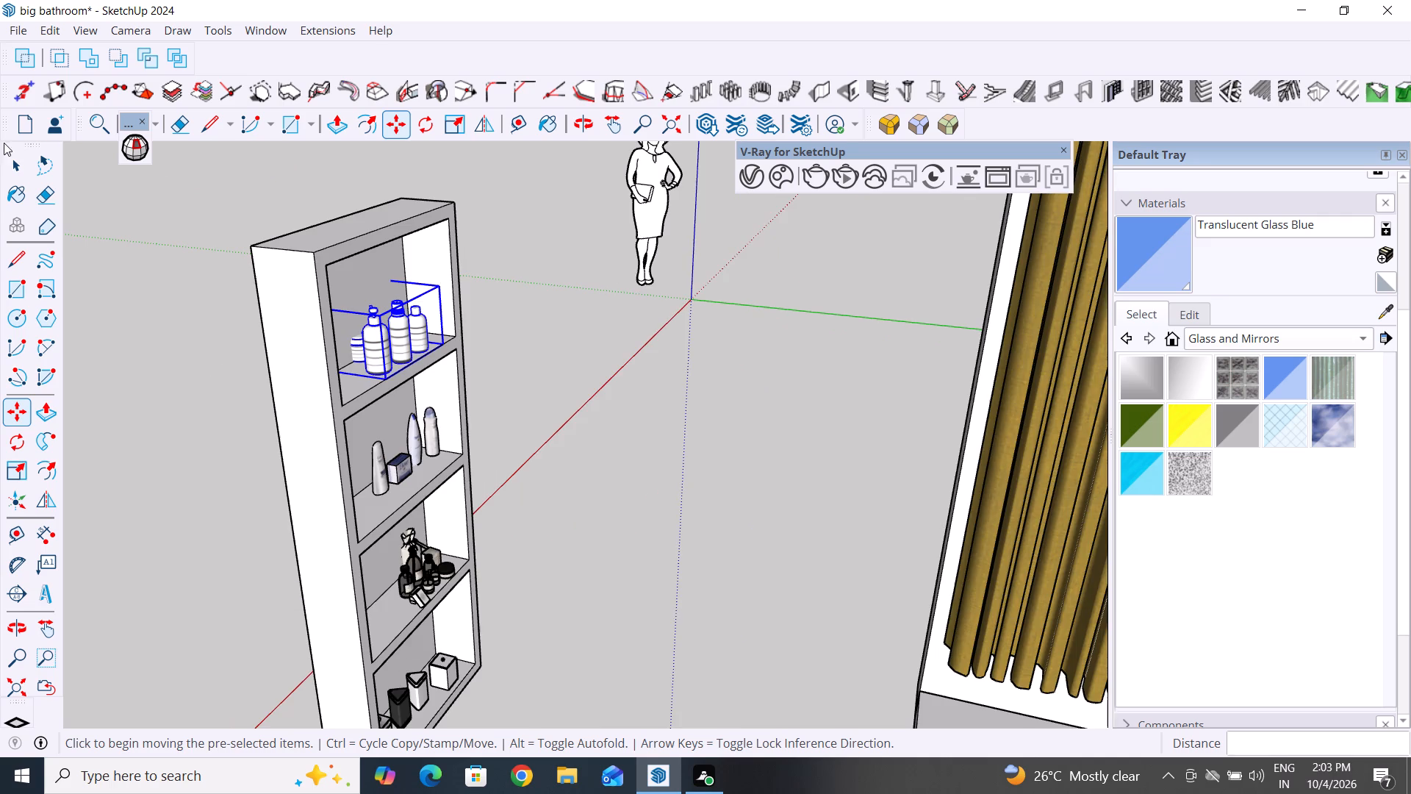
# Scale the white bottle and jar set in the tall unit's top compartment uniformly about its center to about 0.62 and deselect it.
pyautogui.click(16, 162)
pyautogui.scroll(2, 384, 363)
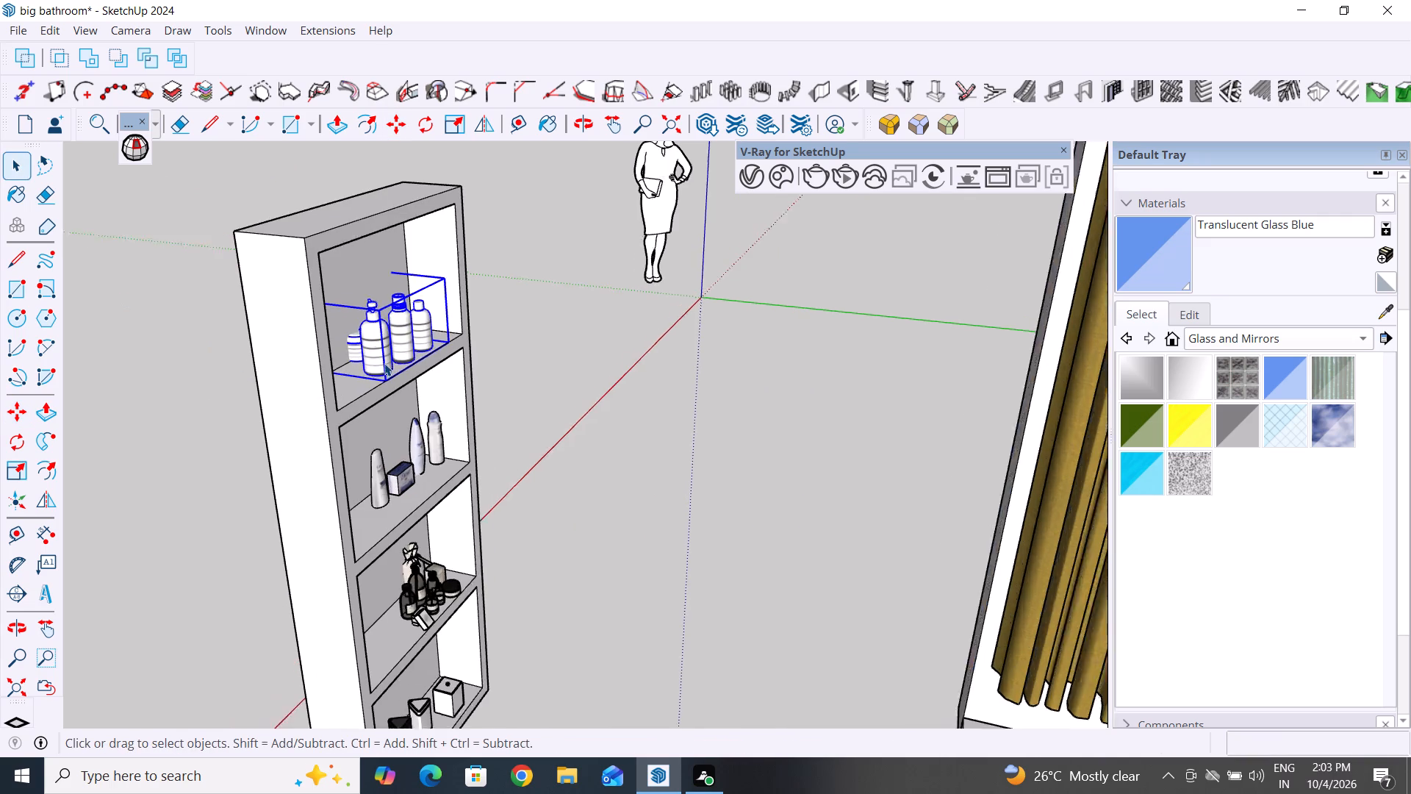
pyautogui.scroll(9, 384, 363)
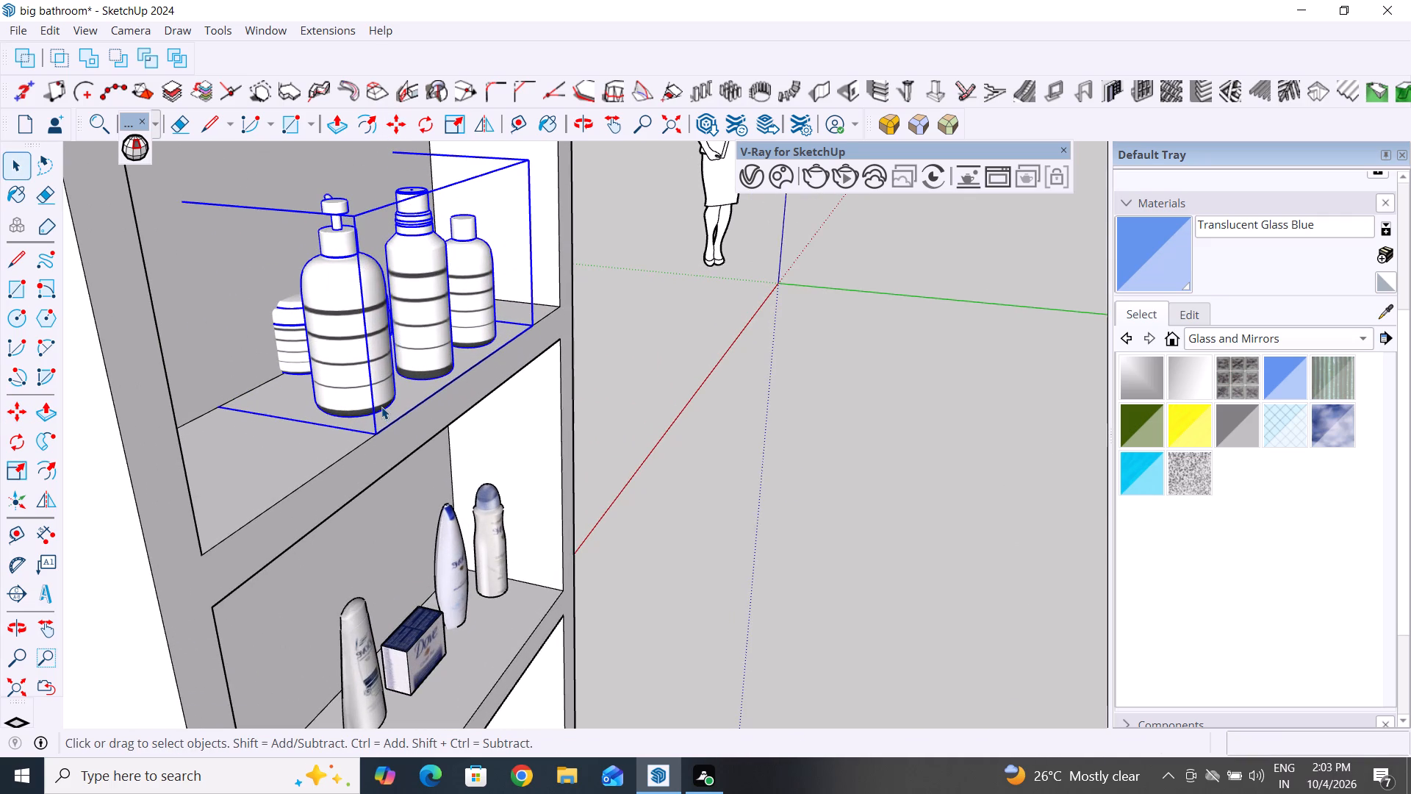
pyautogui.press('s')
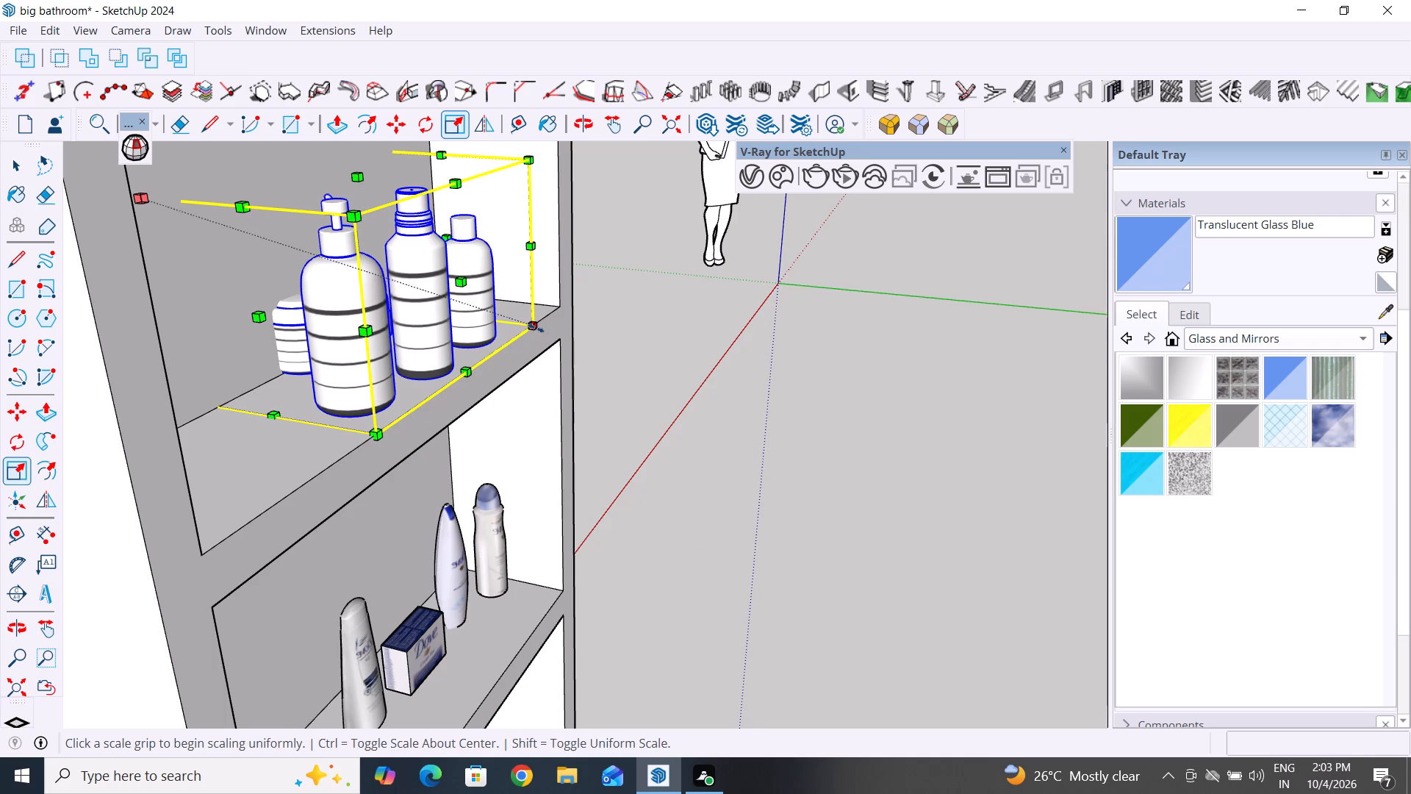
pyautogui.moveTo(539, 323); pyautogui.dragTo(474, 311)
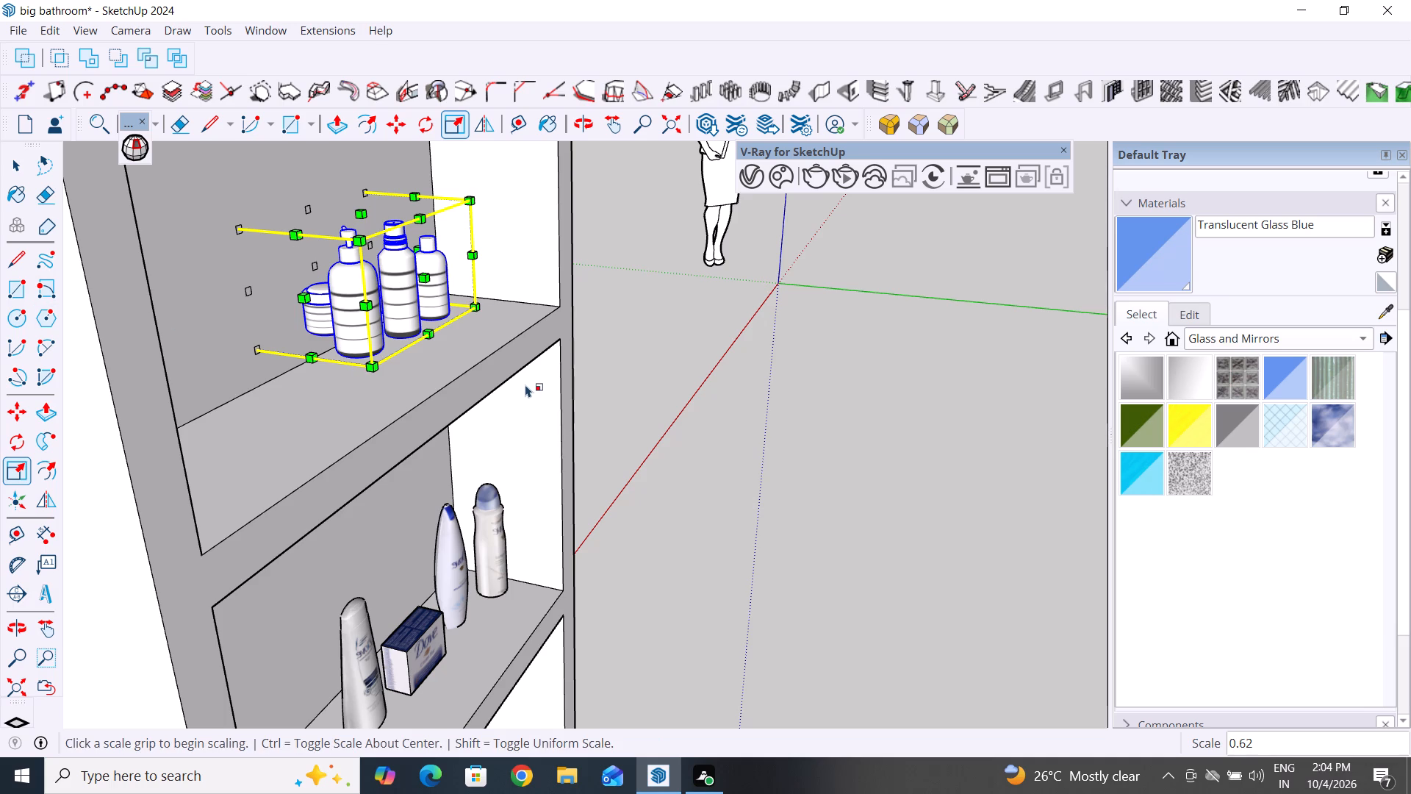
pyautogui.press('s')
pyautogui.click(742, 396)
pyautogui.click(11, 162)
pyautogui.click(803, 529)
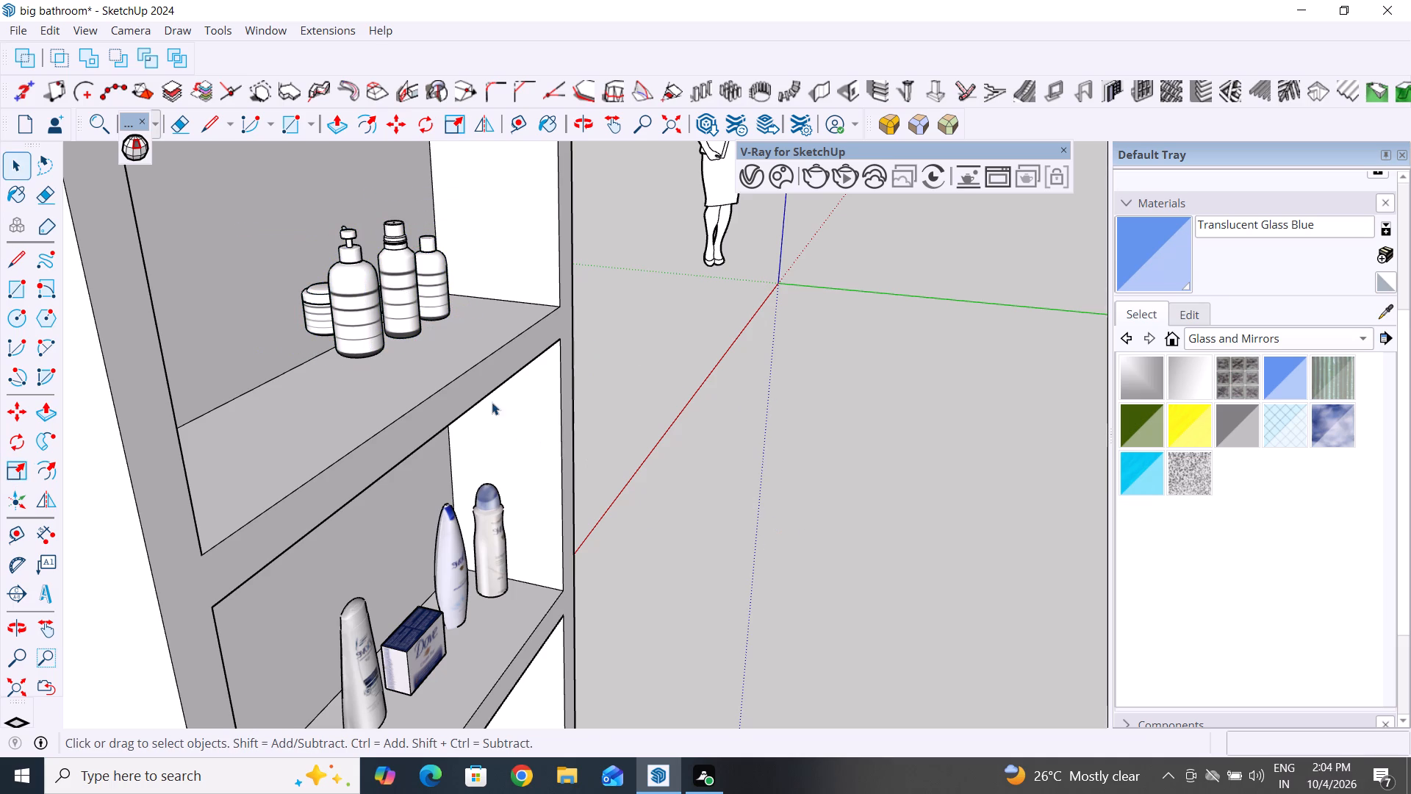
# Move the scaled white bottle and jar set about 2 inches down onto the top compartment's shelf and deselect it.
pyautogui.click(375, 337)
pyautogui.press('m')
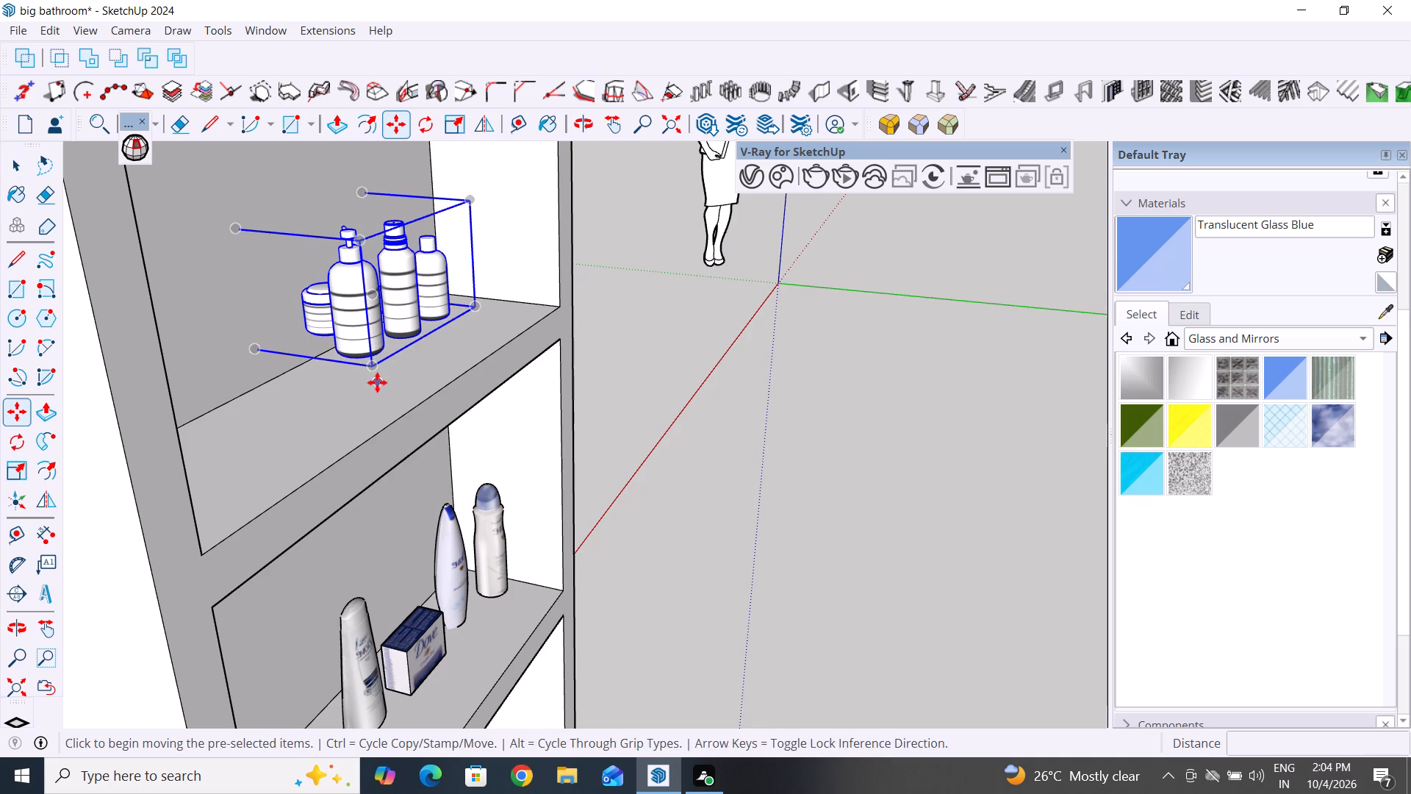
pyautogui.click(373, 366)
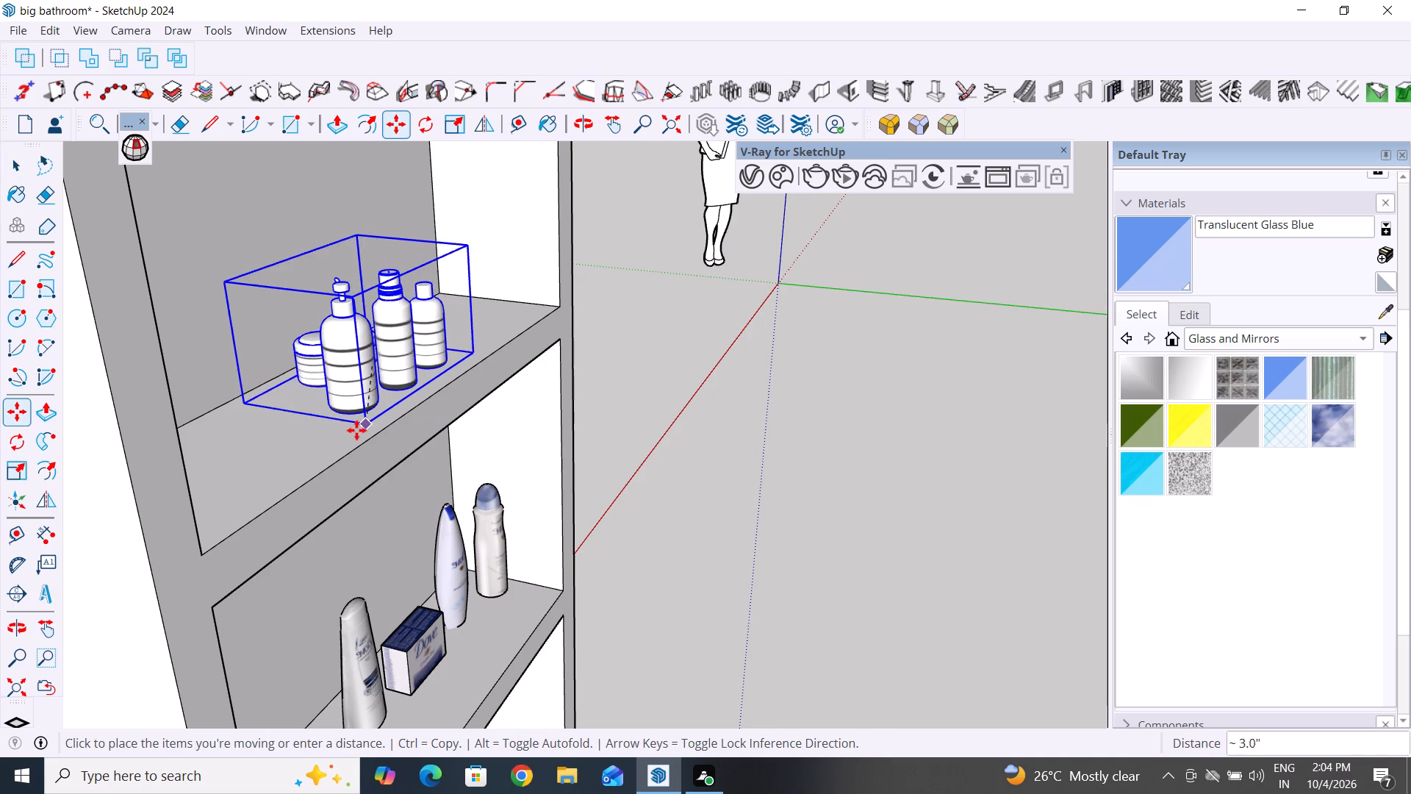
pyautogui.scroll(4, 323, 438)
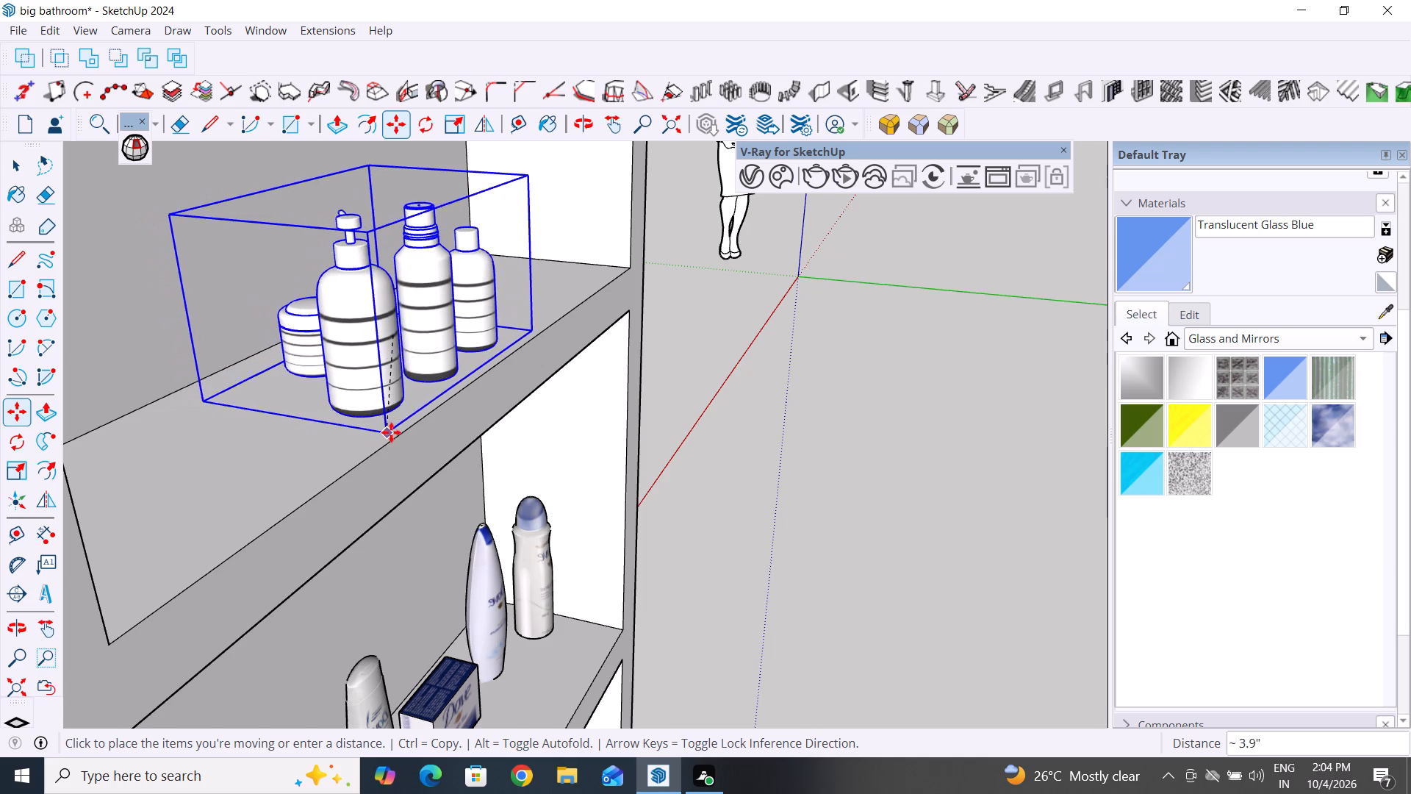
pyautogui.click(389, 401)
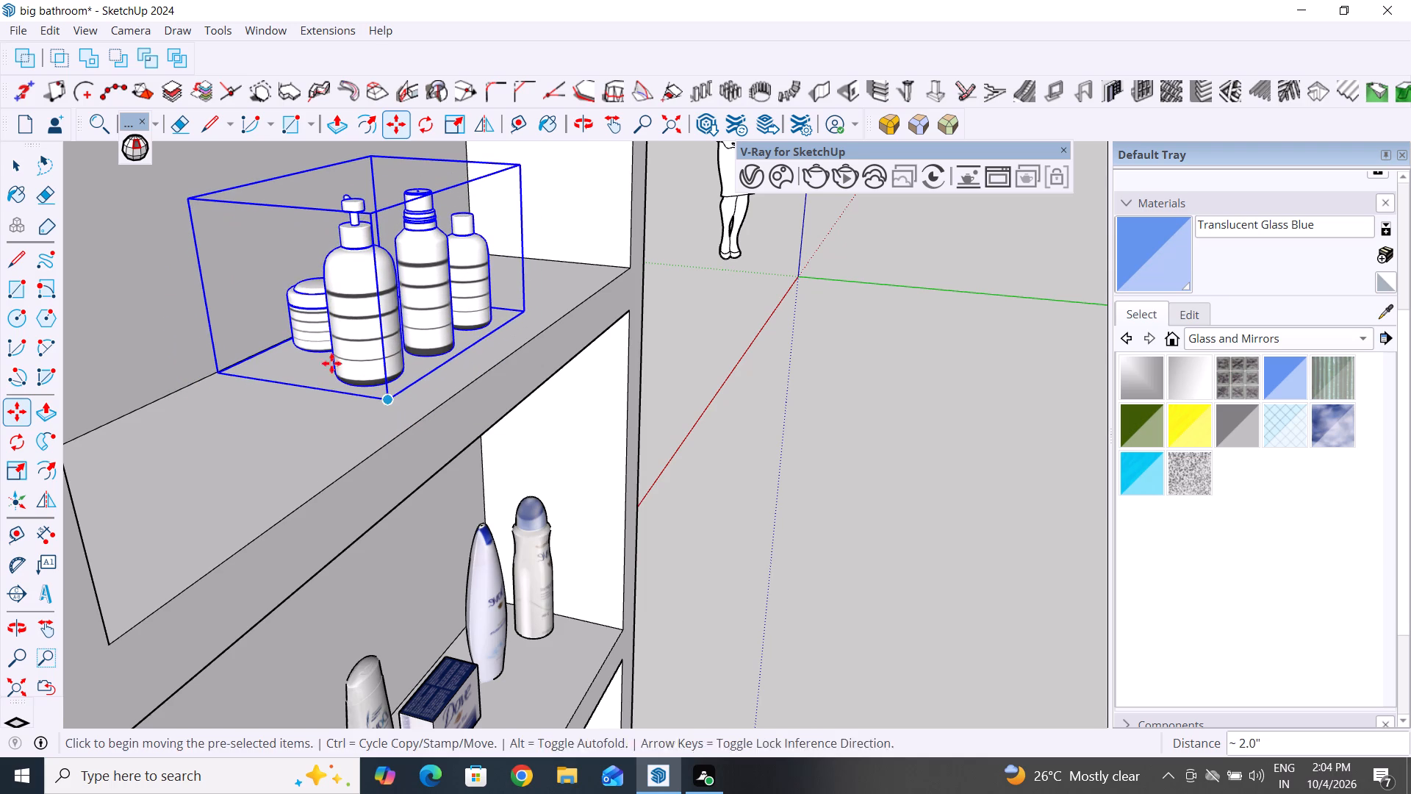
pyautogui.click(20, 162)
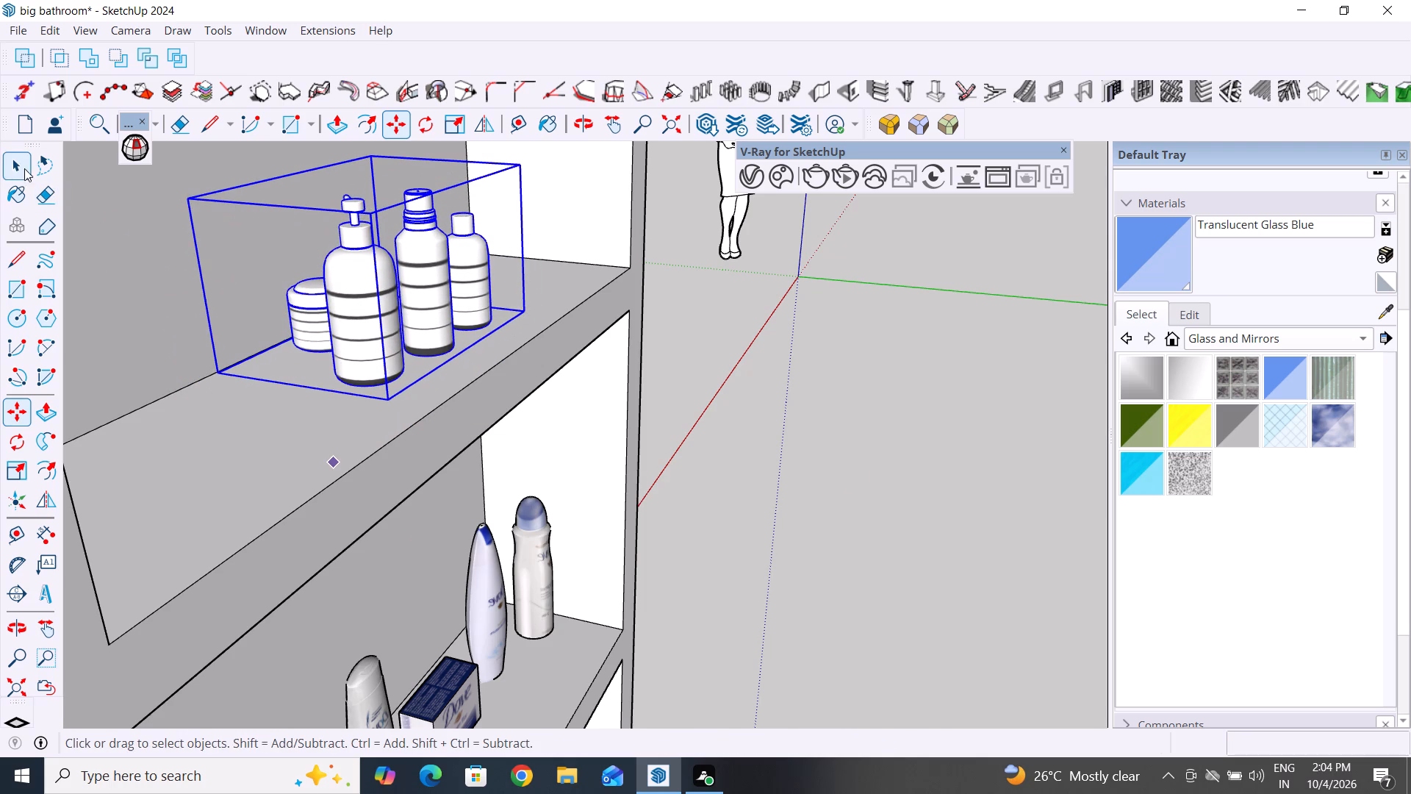
pyautogui.click(1029, 579)
# Move the tray of rolled towels from the spare parts about 778.3 inches to the open ground beside the tall shelf unit.
pyautogui.scroll(-20, 606, 321)
pyautogui.scroll(-1, 606, 321)
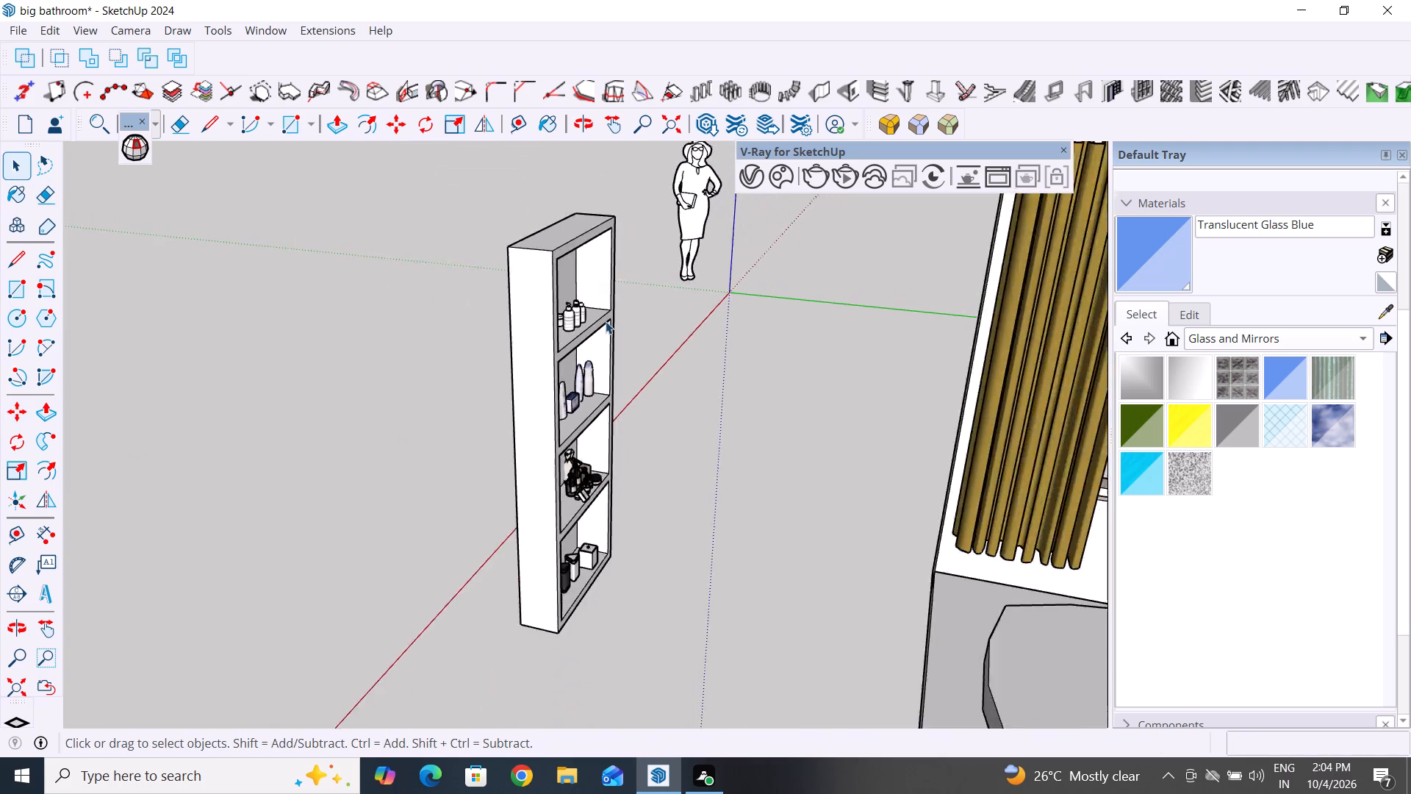
pyautogui.scroll(-13, 606, 321)
pyautogui.moveTo(600, 395); pyautogui.dragTo(690, 460, button='middle')
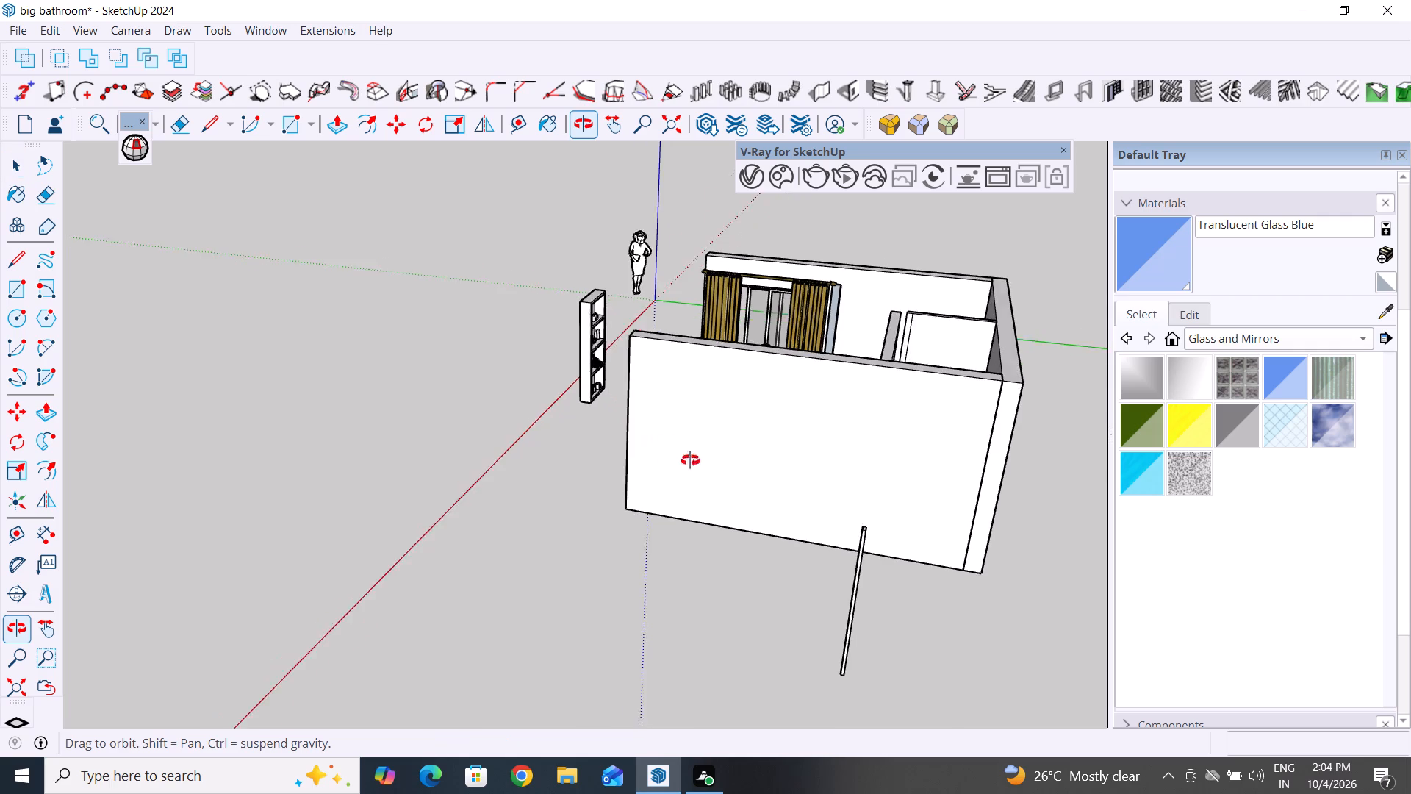
pyautogui.moveTo(690, 460); pyautogui.dragTo(1066, 463, button='middle')
pyautogui.scroll(1, 1058, 454)
pyautogui.scroll(-6, 625, 451)
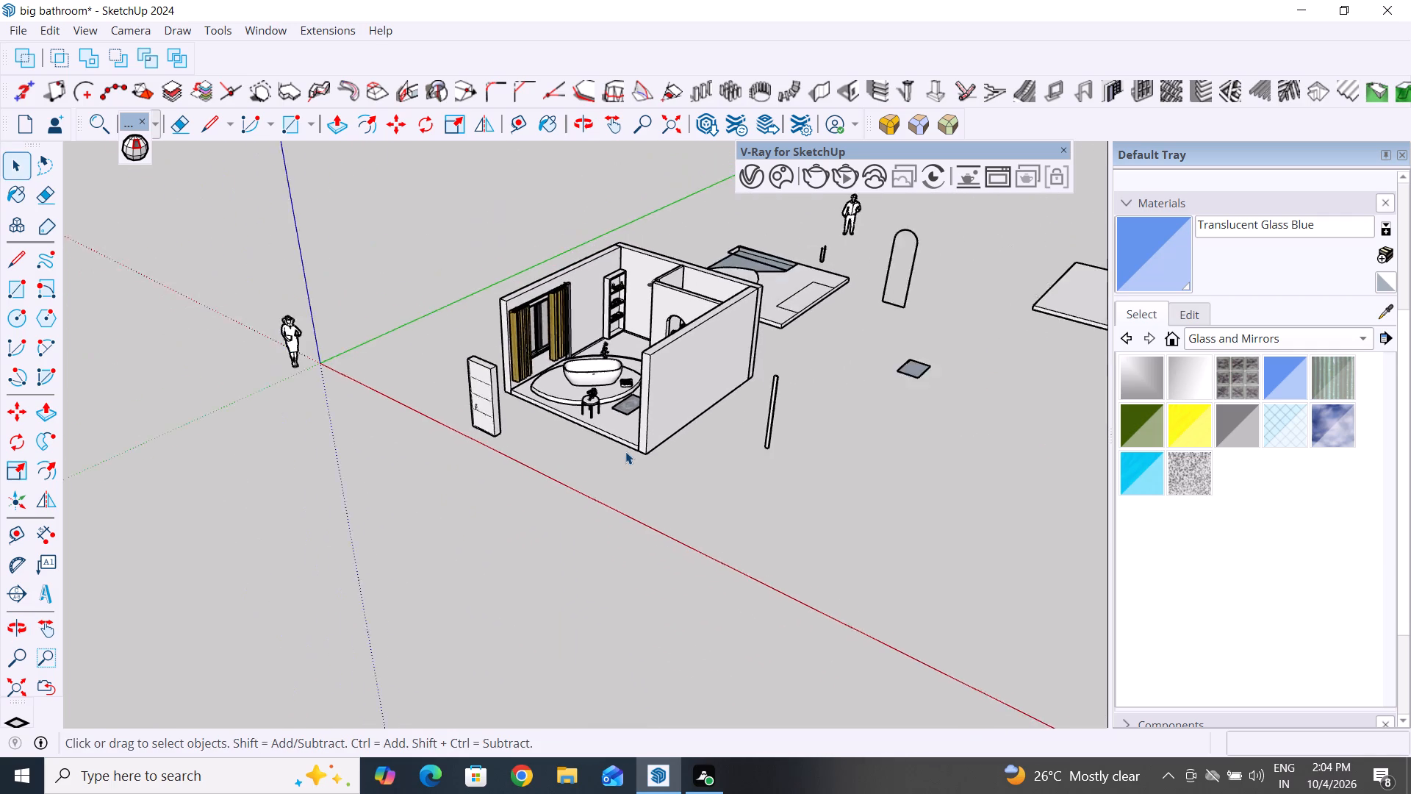
pyautogui.scroll(-2, 625, 451)
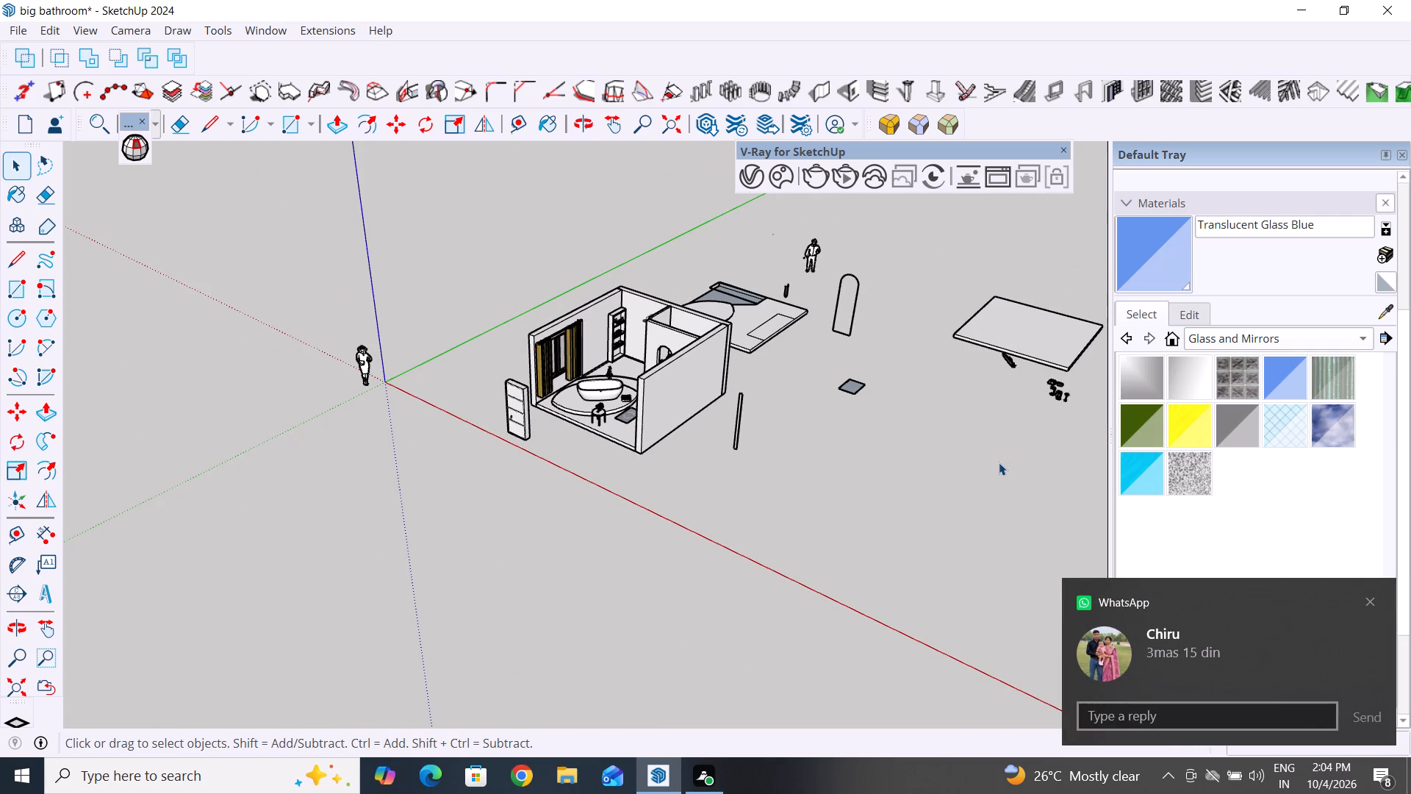
pyautogui.click(1371, 598)
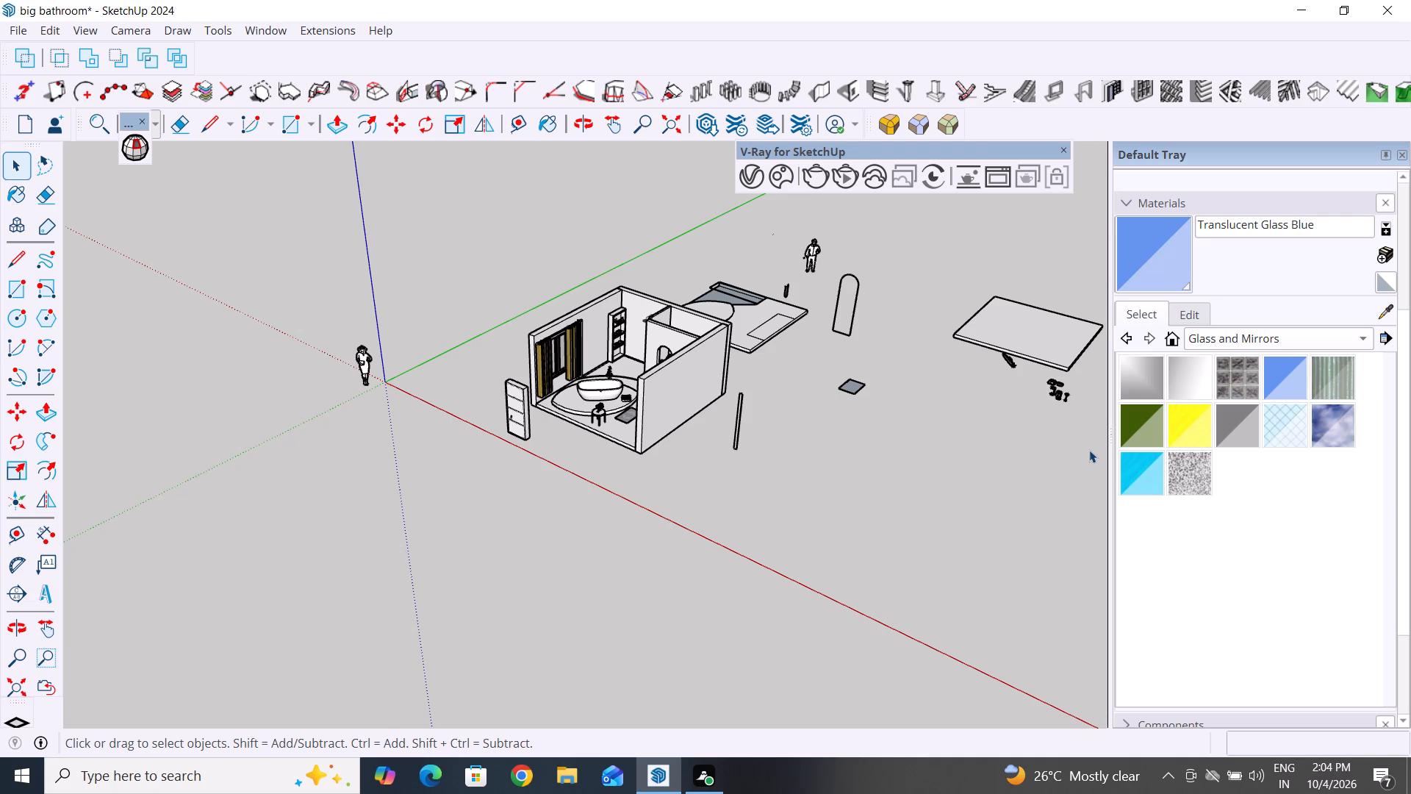
pyautogui.scroll(4, 1002, 437)
pyautogui.scroll(4, 1084, 380)
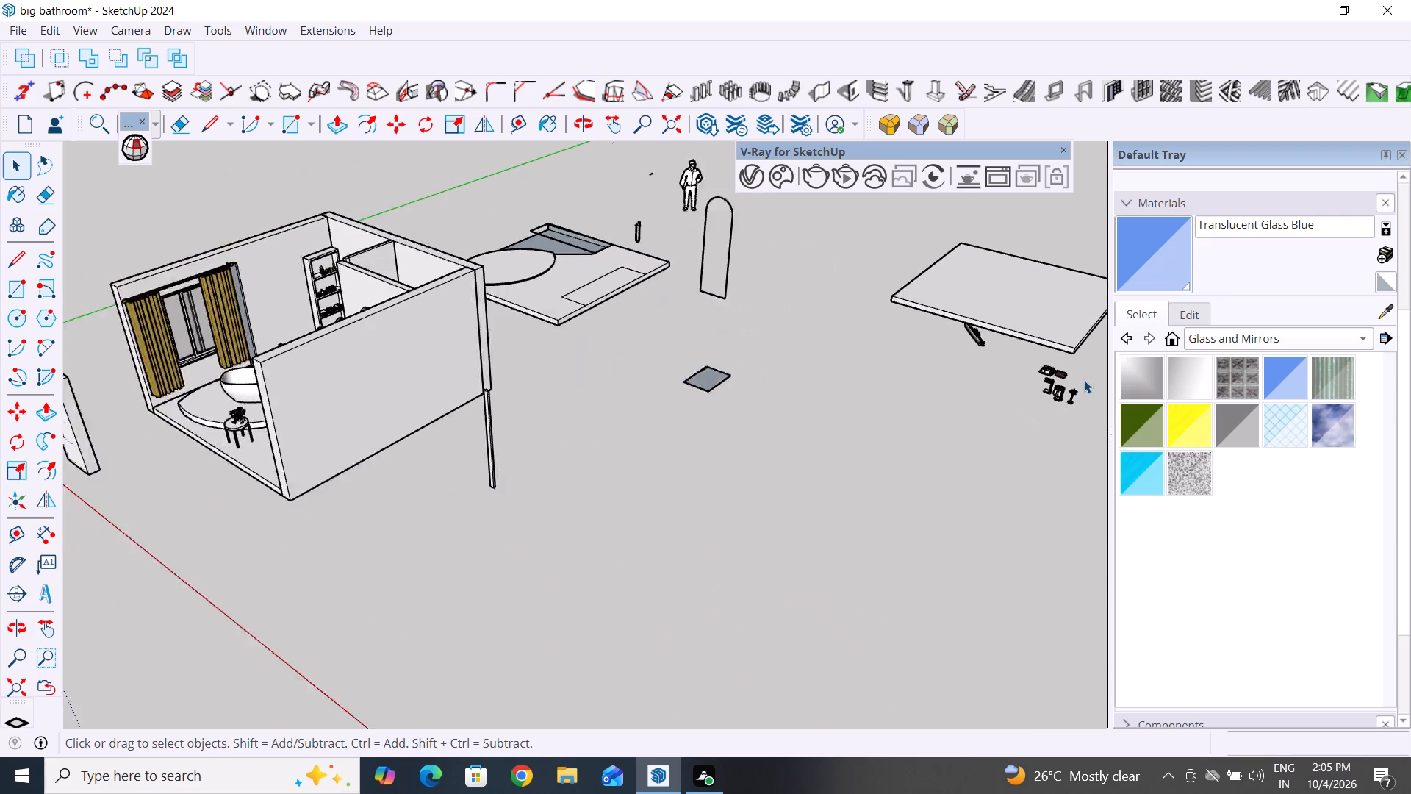
pyautogui.scroll(14, 1084, 380)
pyautogui.scroll(3, 976, 373)
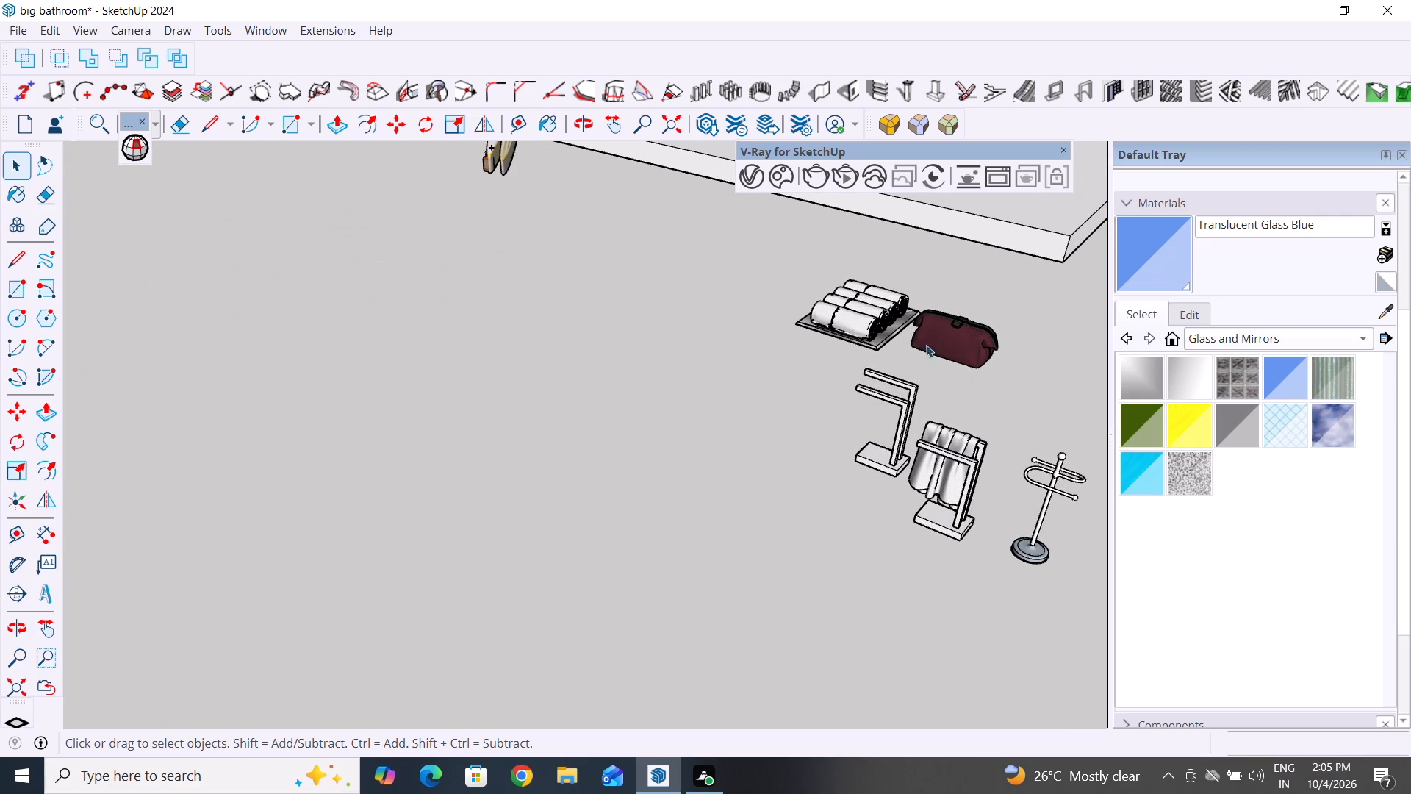
pyautogui.click(872, 329)
pyautogui.press('m')
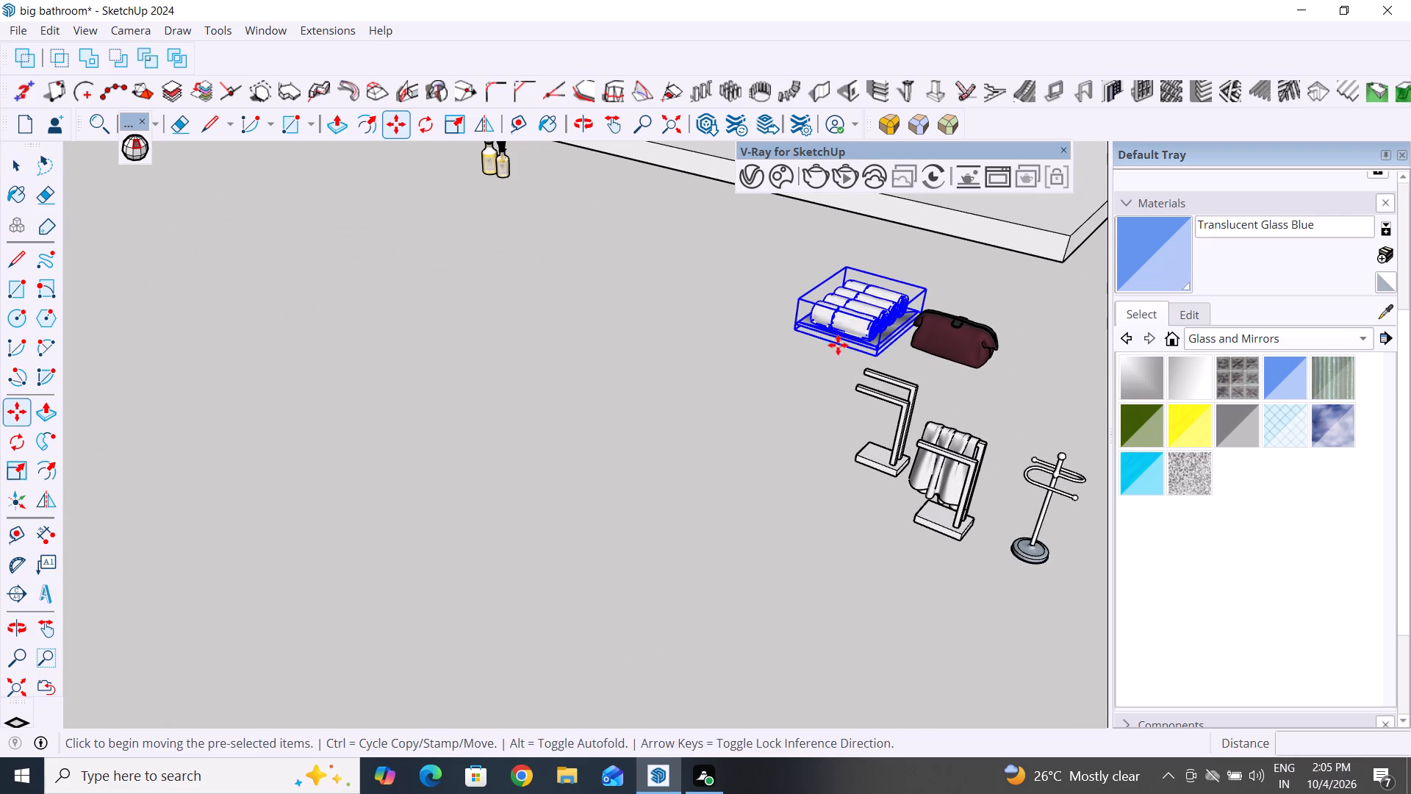
pyautogui.click(877, 360)
pyautogui.scroll(-3, 1041, 335)
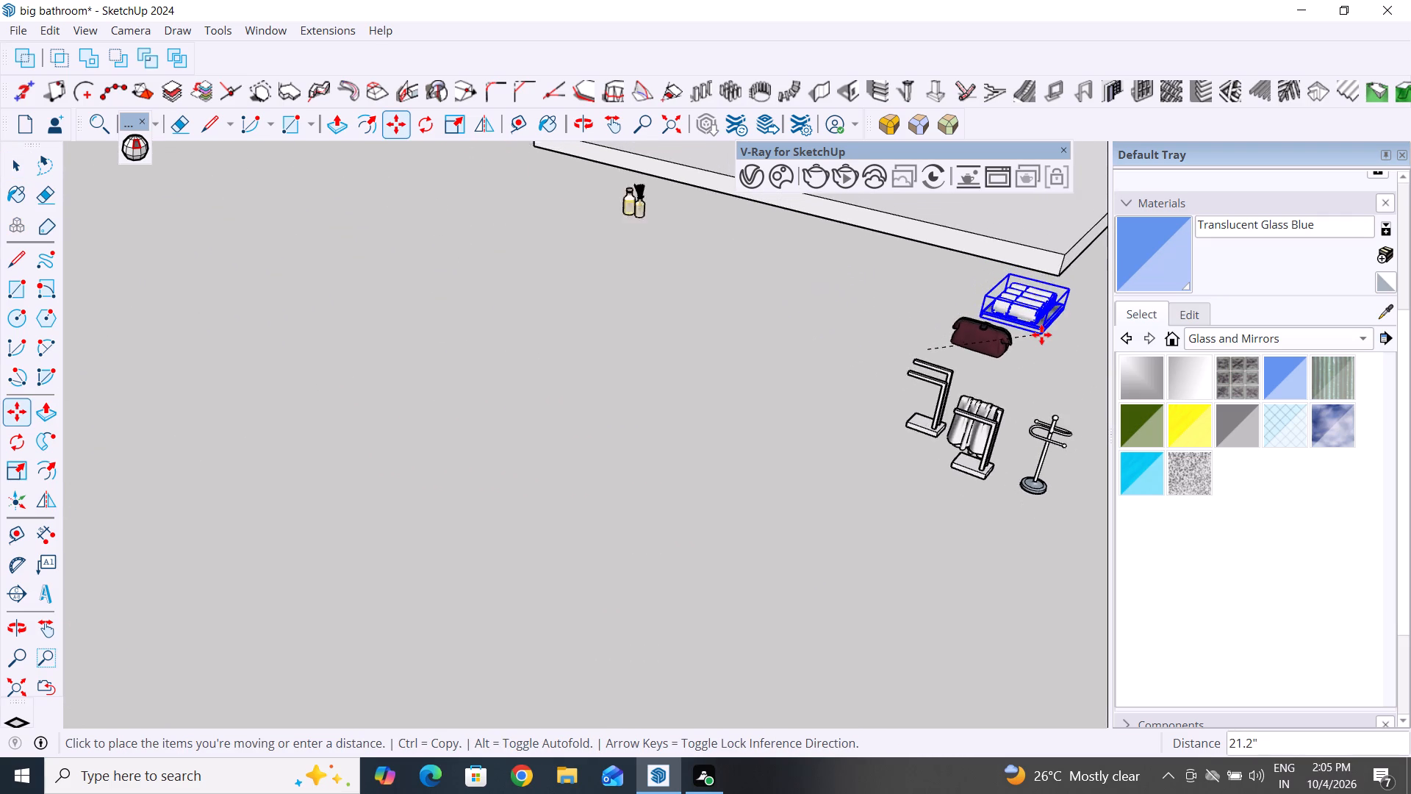
pyautogui.scroll(-8, 1041, 335)
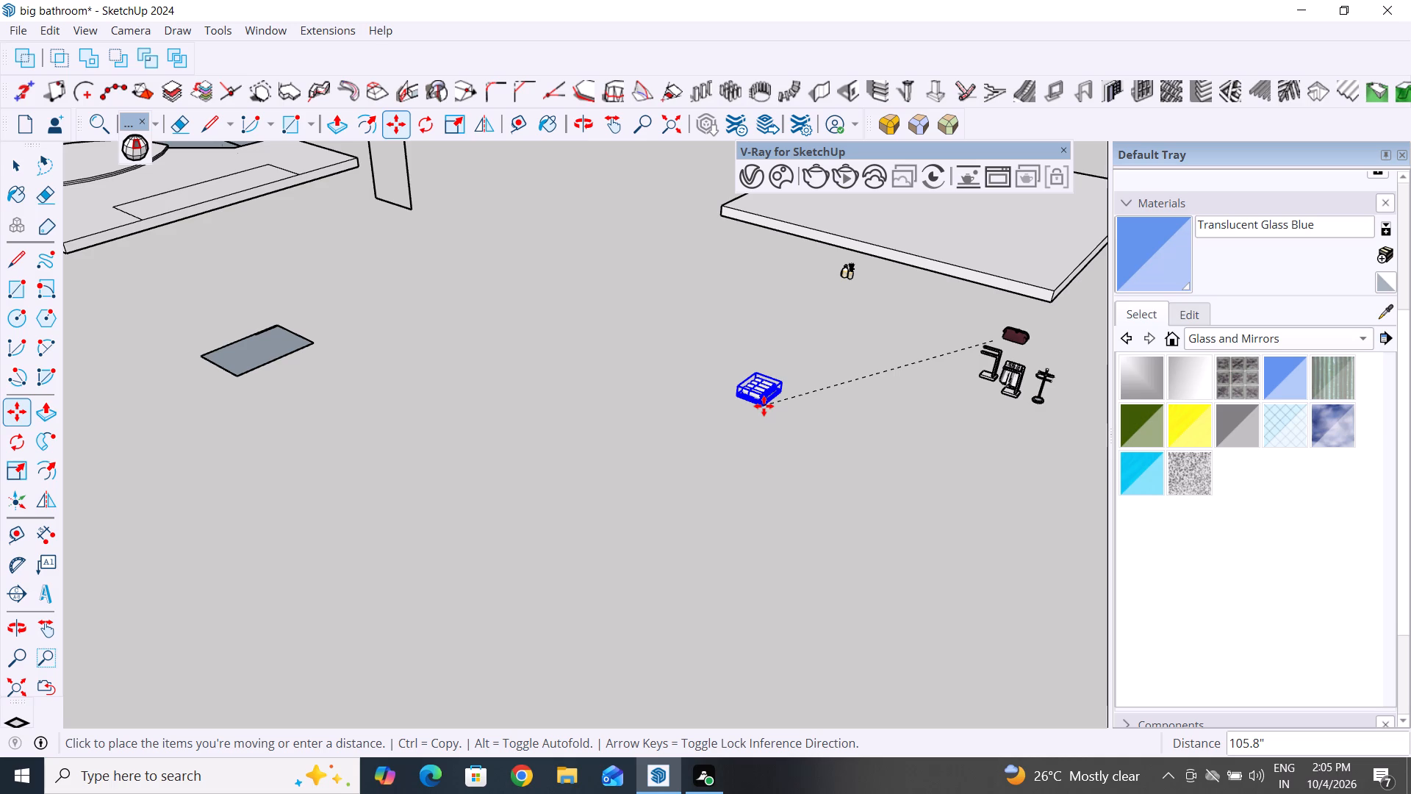
pyautogui.scroll(-1, 763, 406)
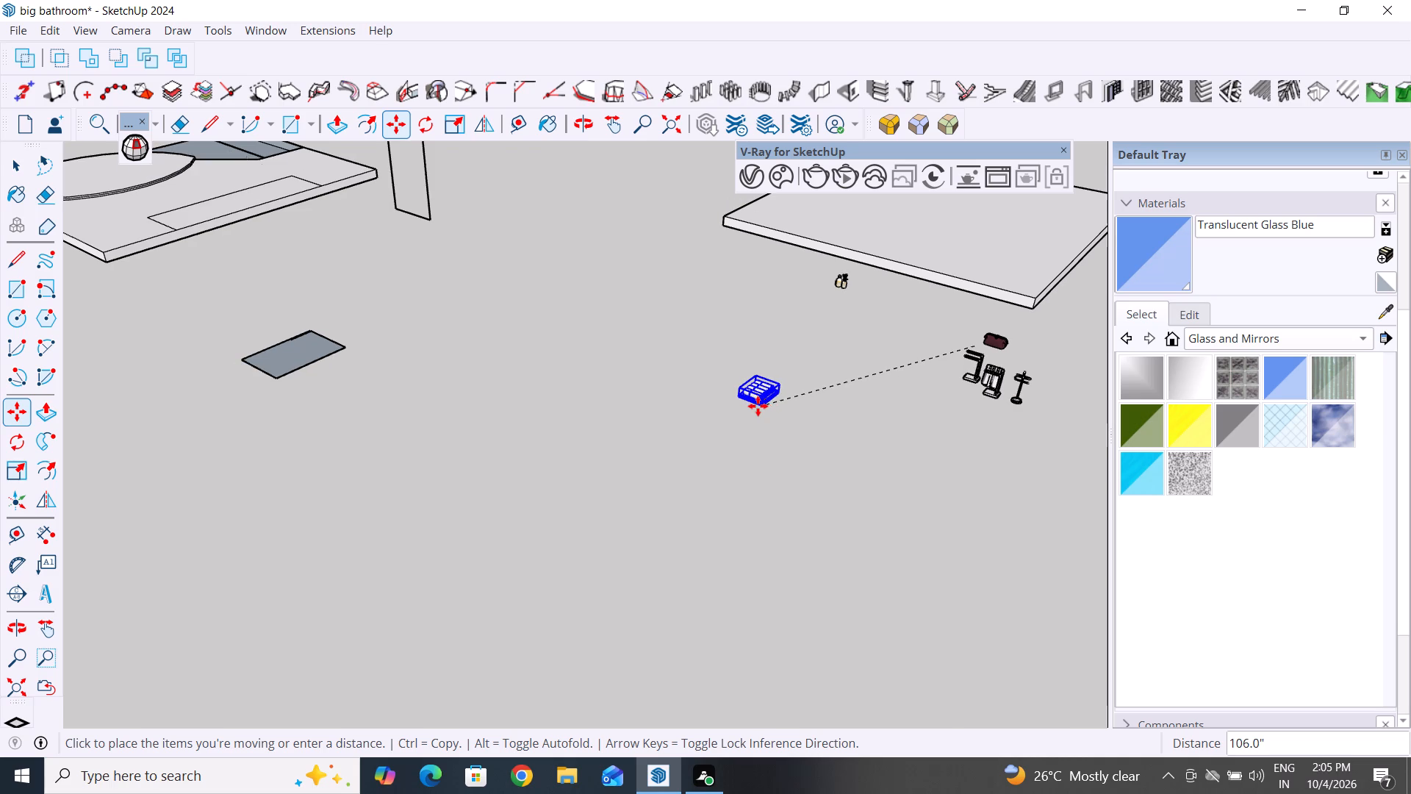
pyautogui.scroll(-14, 753, 406)
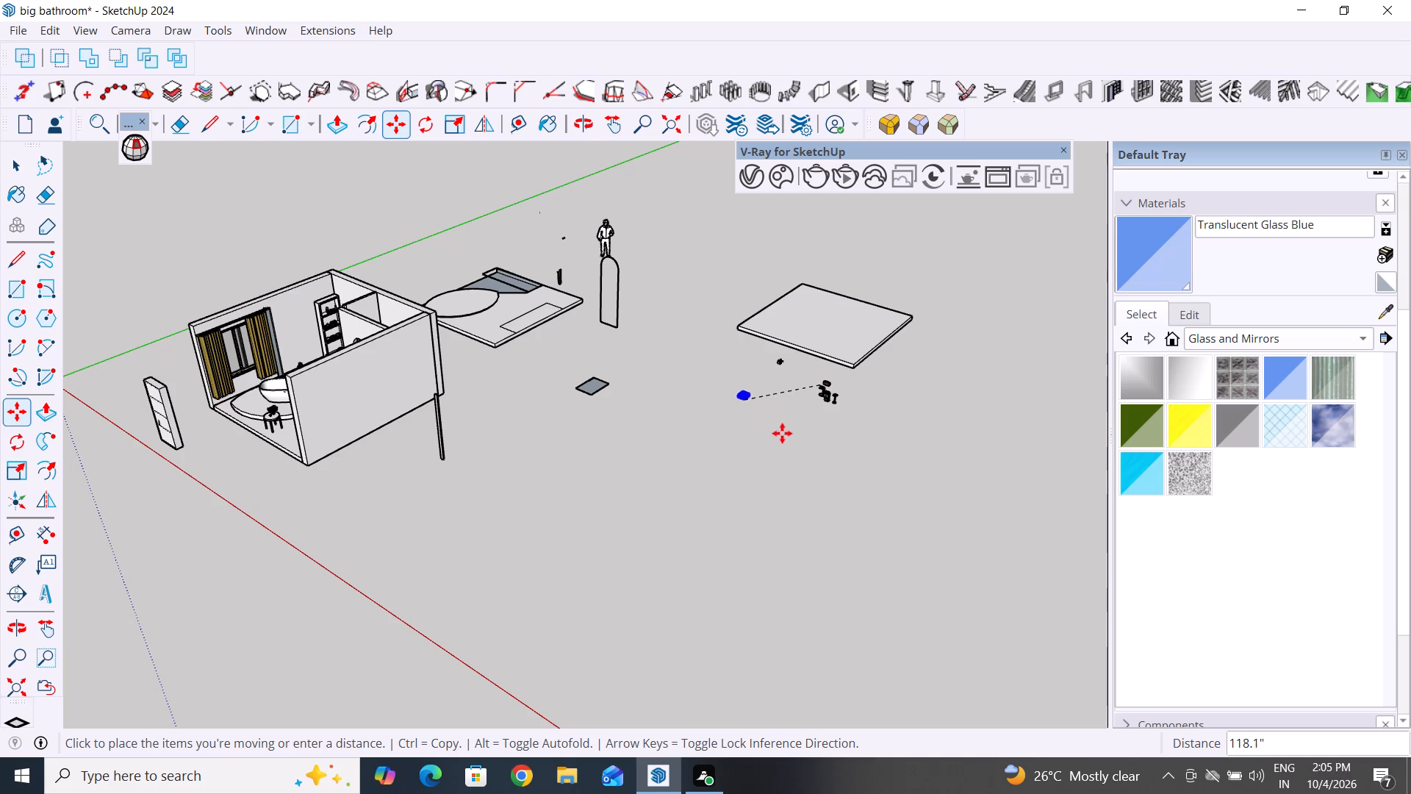
pyautogui.moveTo(772, 465); pyautogui.dragTo(341, 572, button='middle')
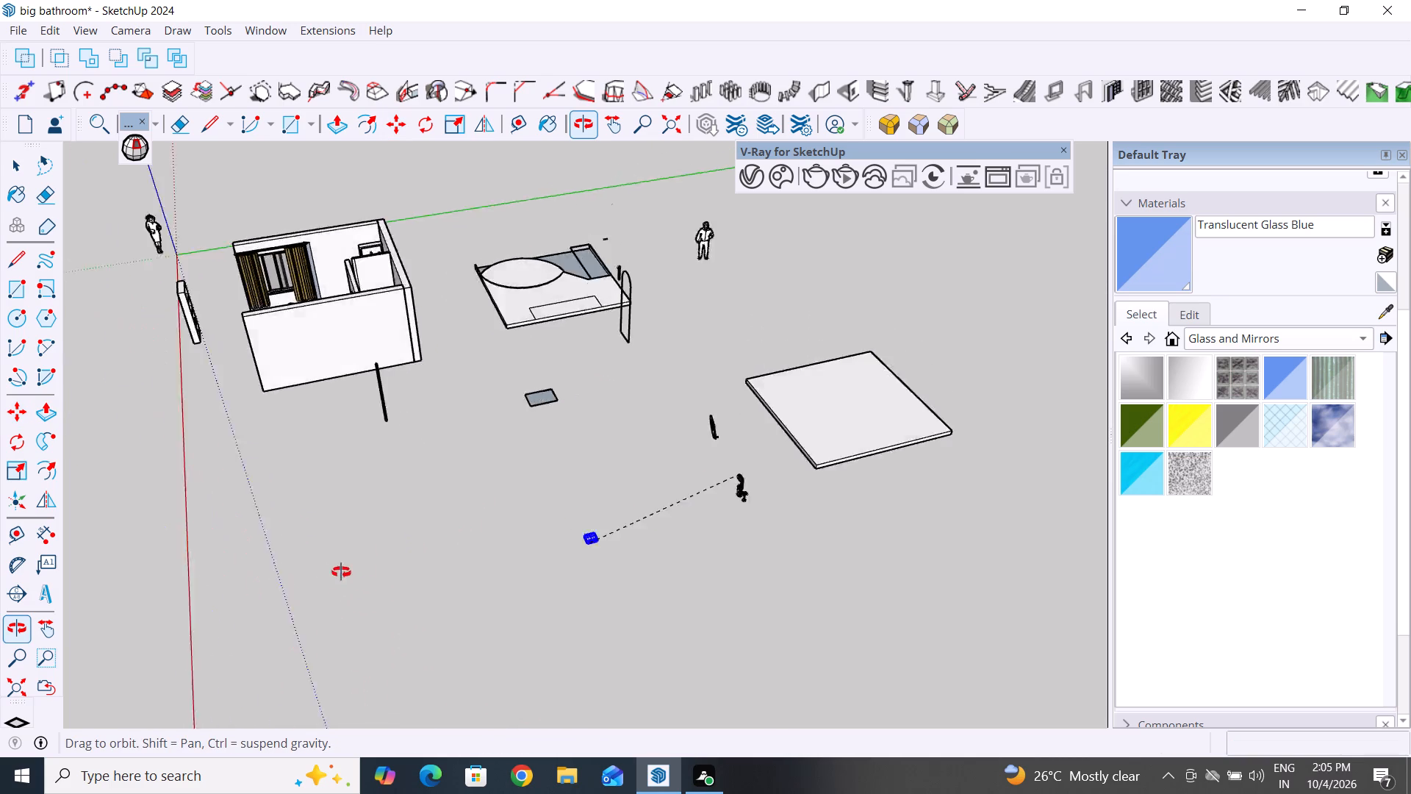
pyautogui.moveTo(341, 572); pyautogui.dragTo(276, 590, button='middle')
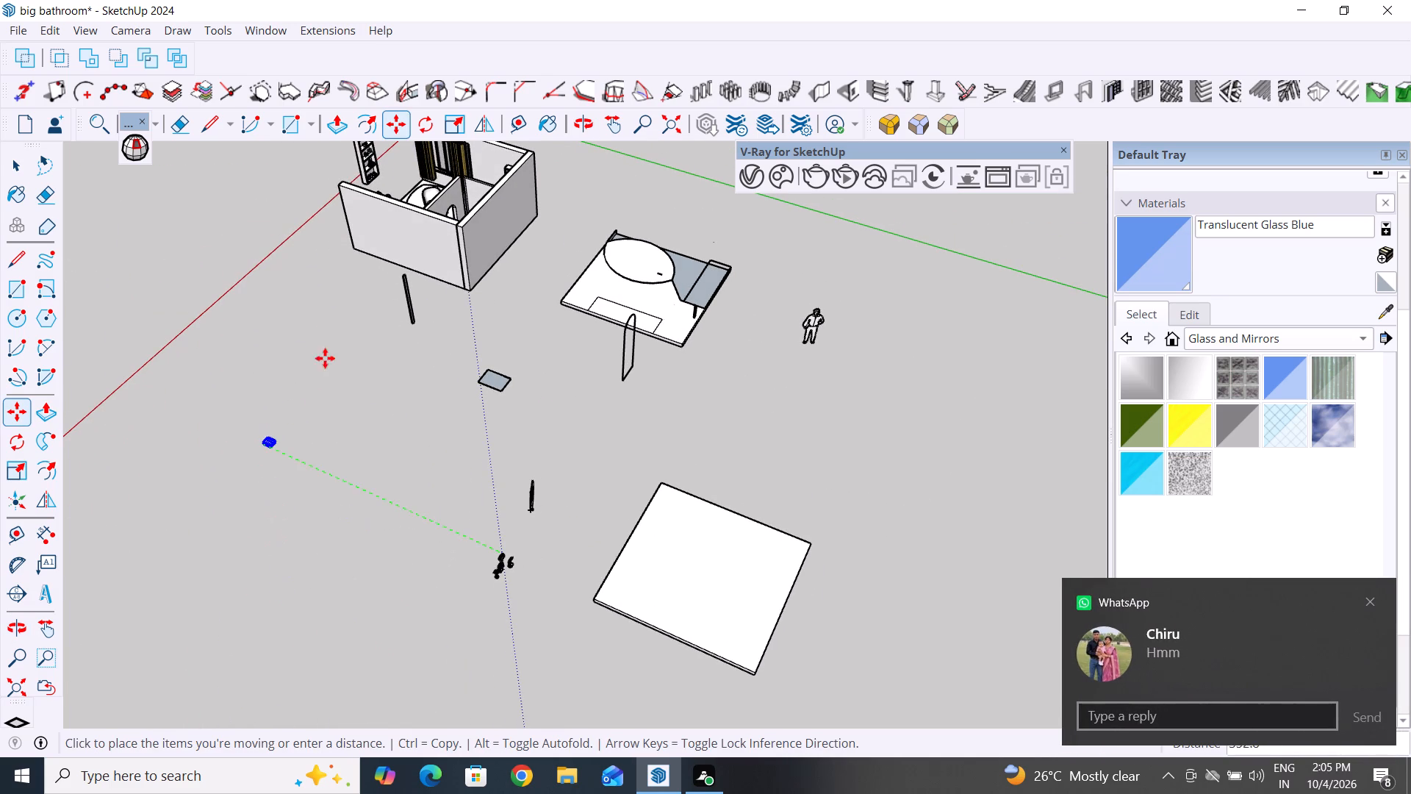
pyautogui.scroll(1, 335, 278)
pyautogui.scroll(2, 362, 155)
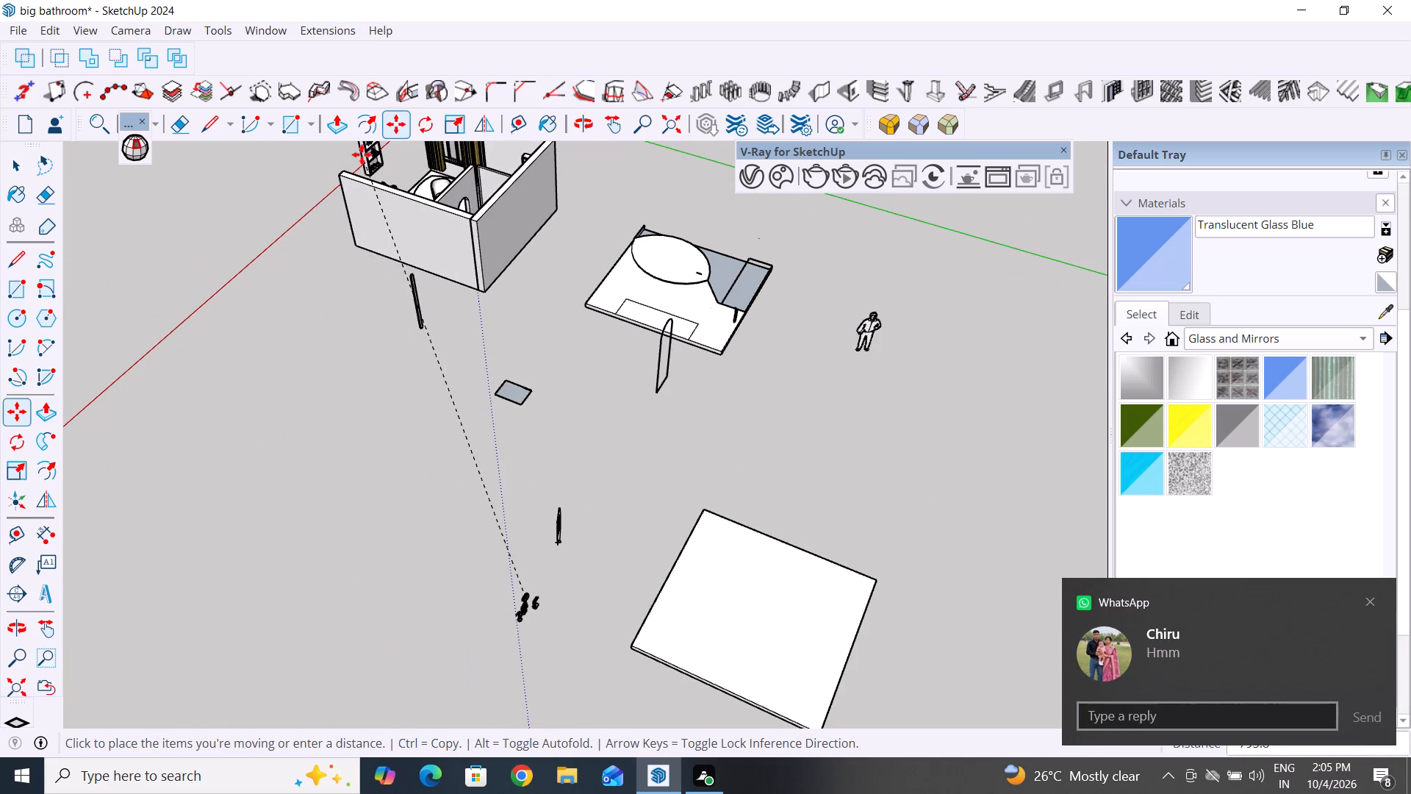
pyautogui.scroll(17, 362, 154)
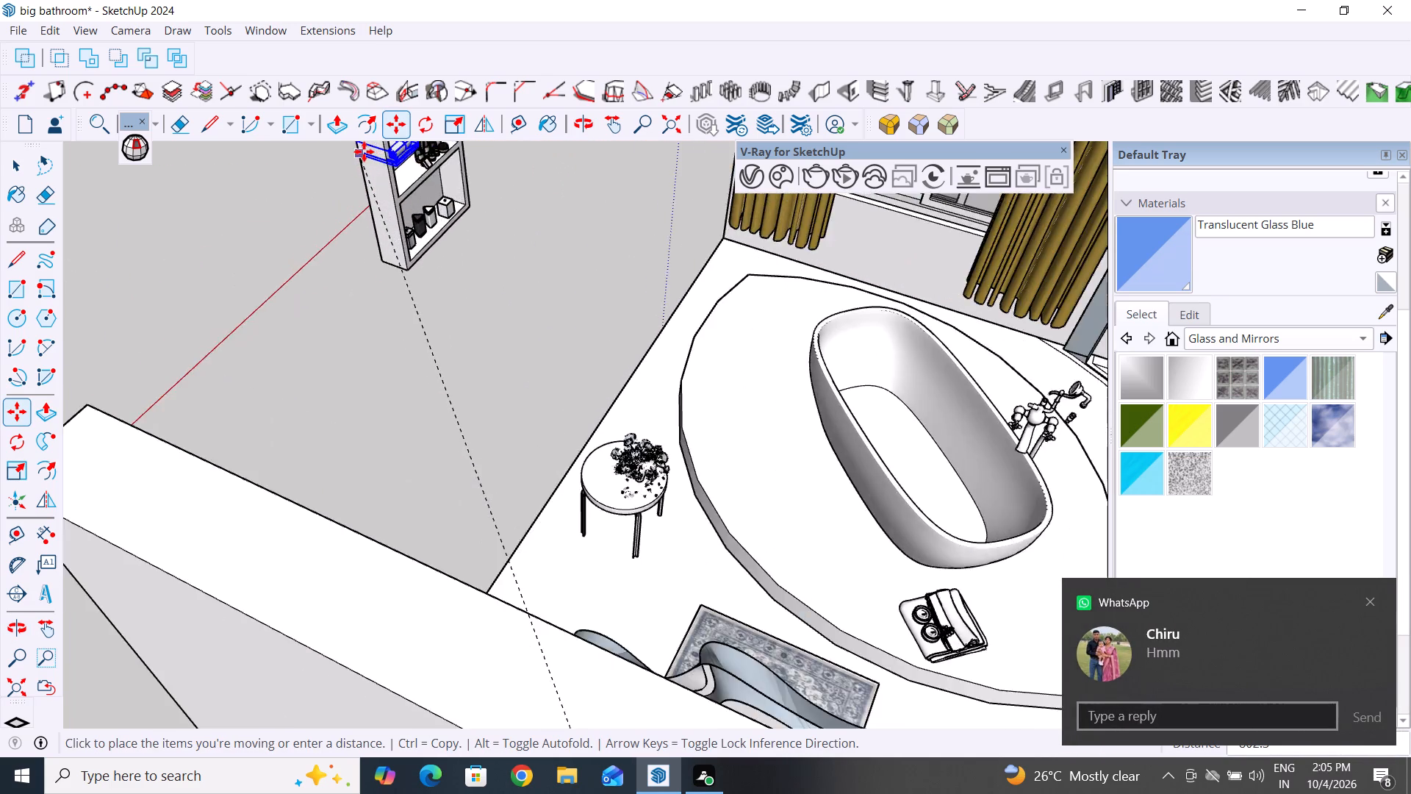
pyautogui.scroll(5, 364, 151)
pyautogui.scroll(-6, 323, 541)
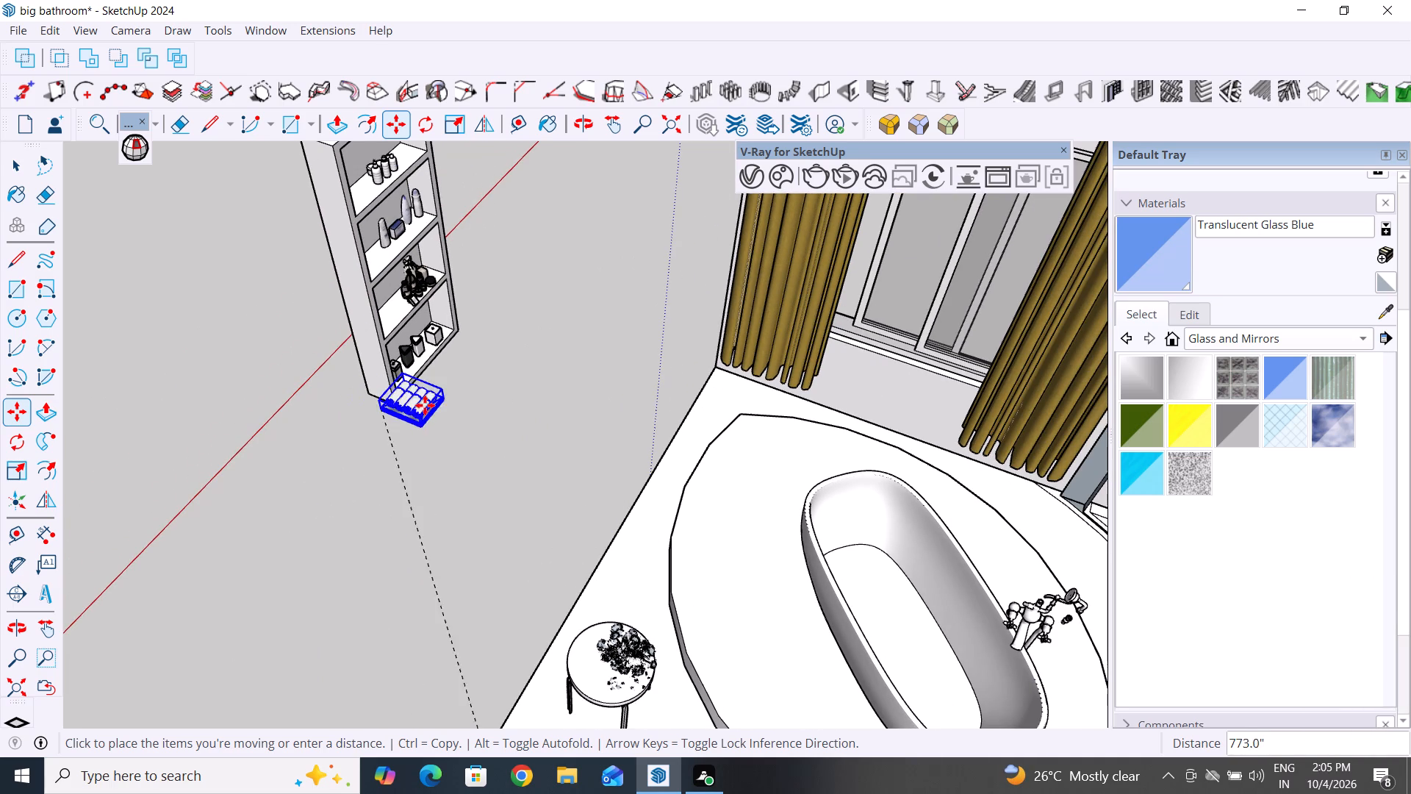
pyautogui.scroll(3, 425, 405)
pyautogui.scroll(-6, 425, 405)
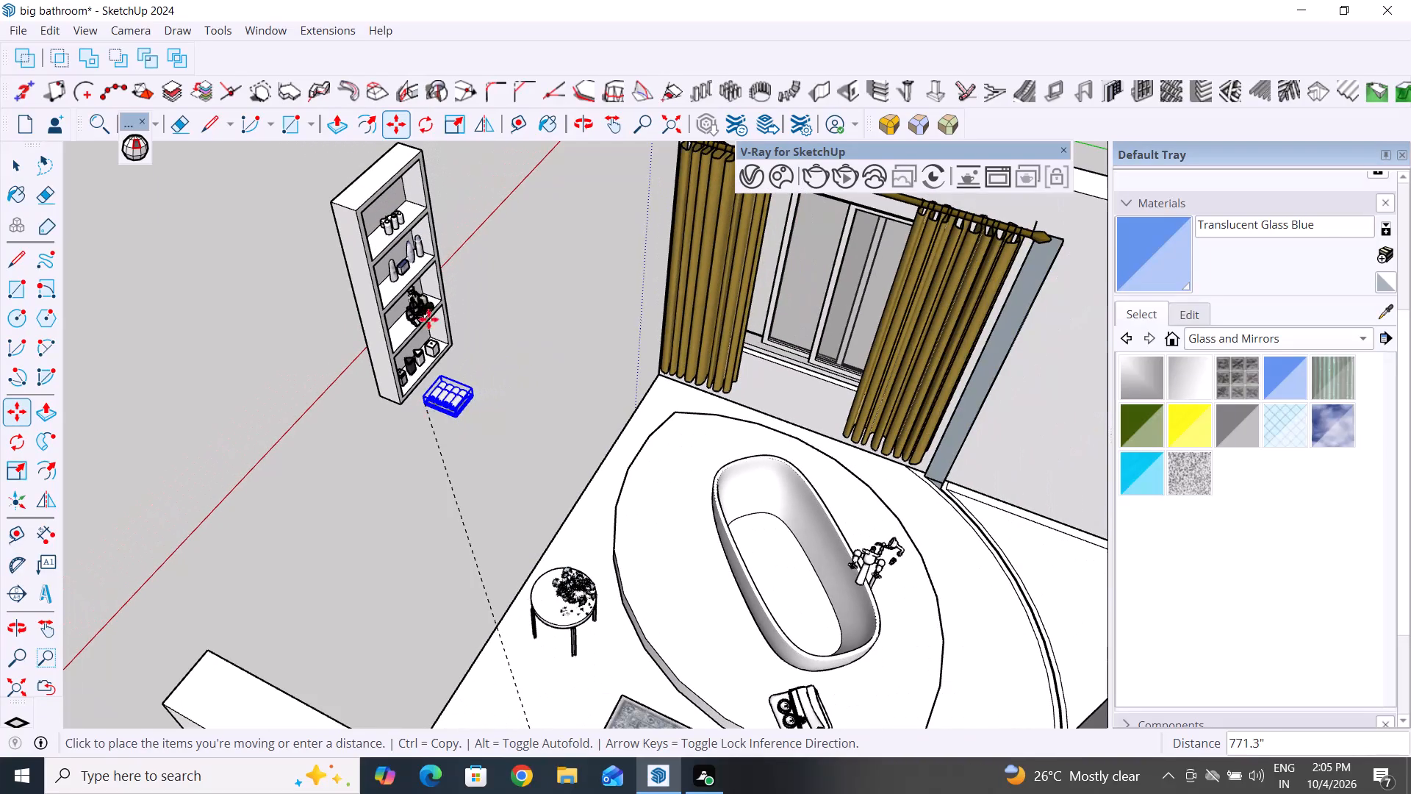
pyautogui.scroll(8, 392, 238)
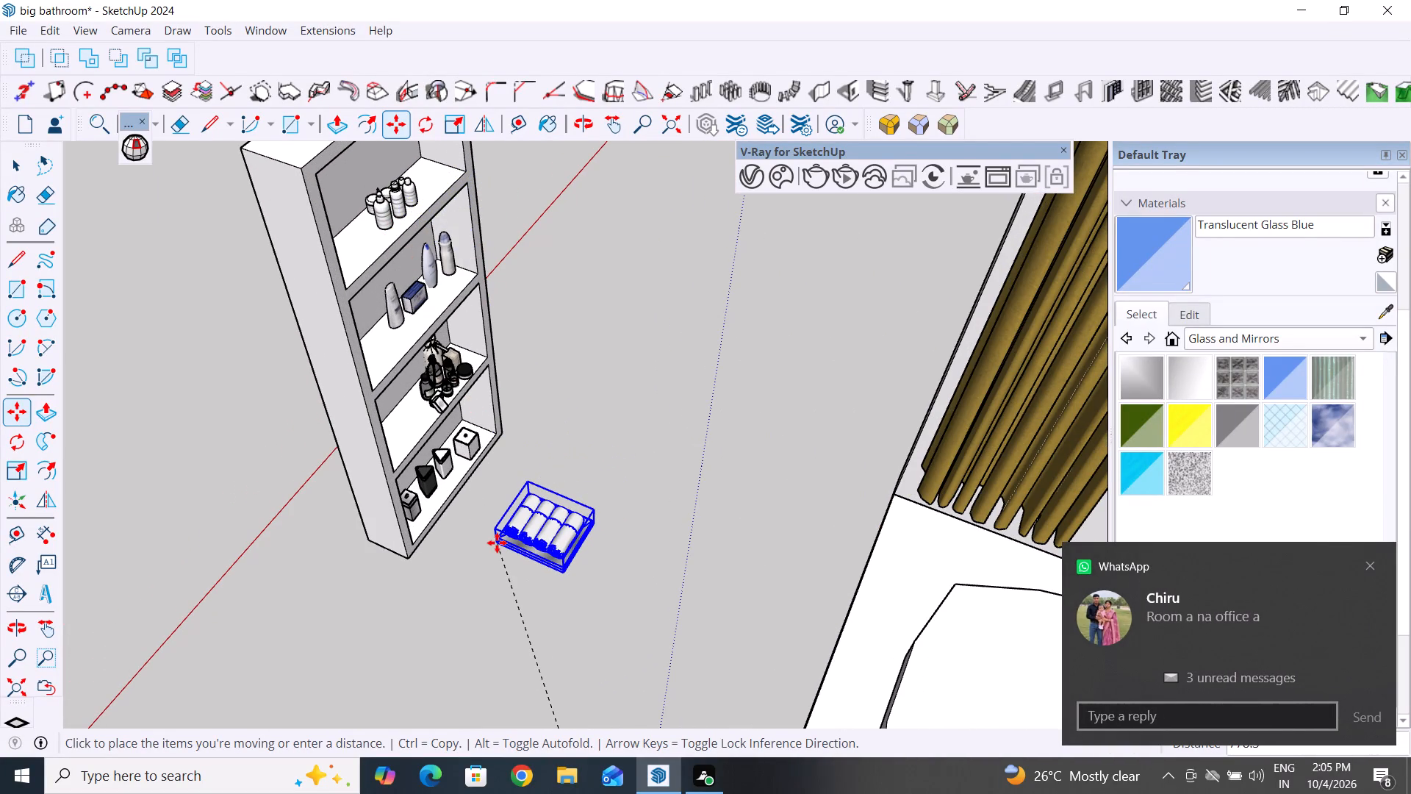
pyautogui.click(497, 543)
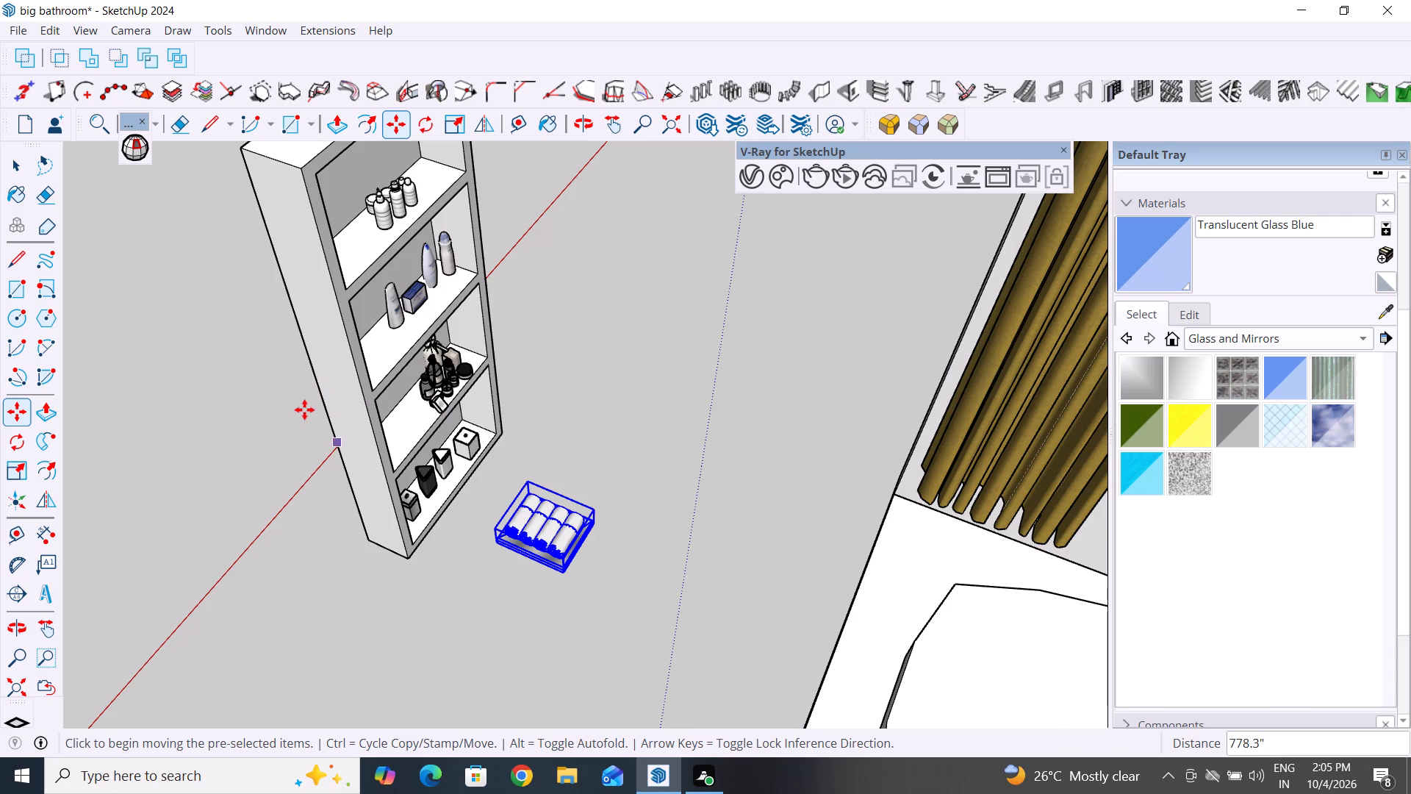
# Scale the tray of rolled towels uniformly about its center to about 0.53.
pyautogui.press('s')
pyautogui.scroll(4, 556, 532)
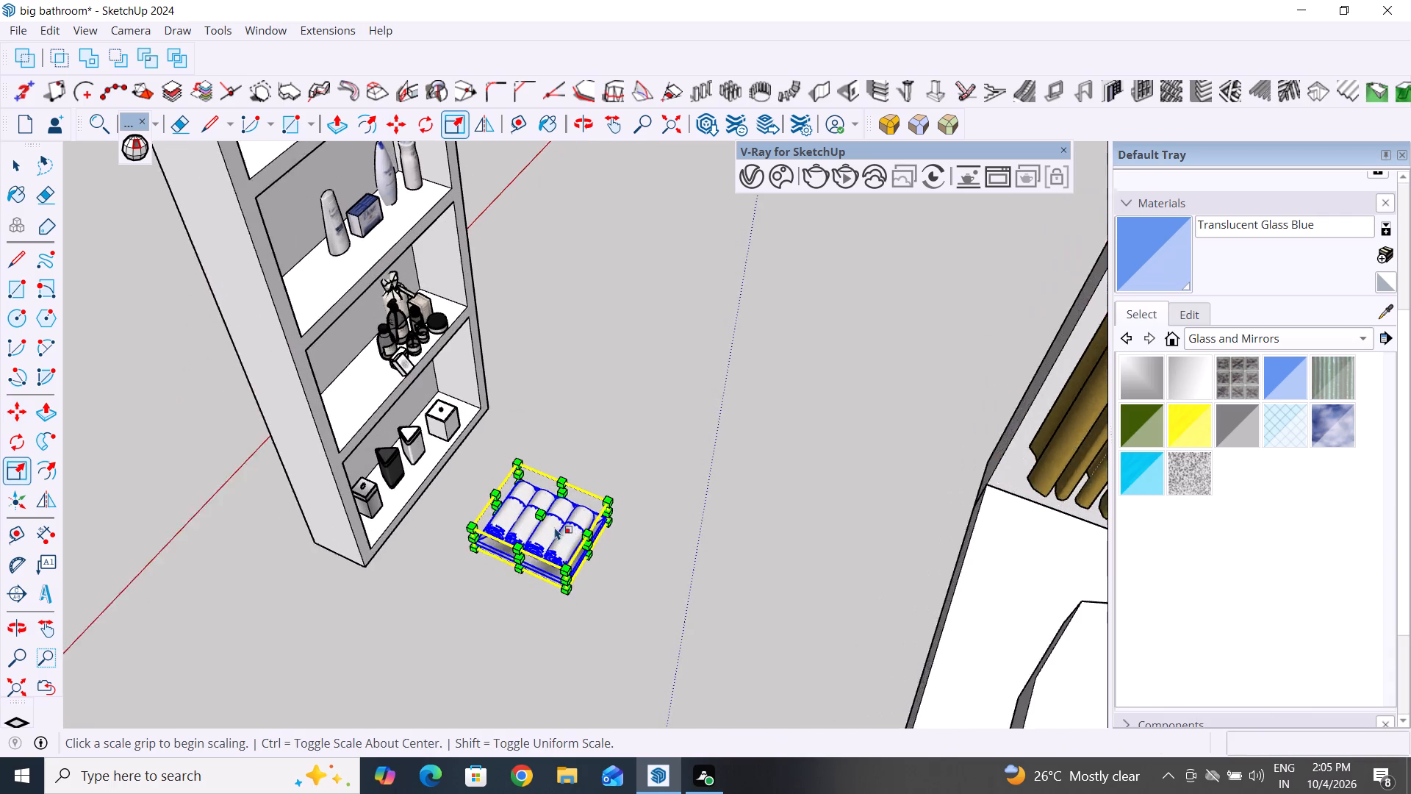
pyautogui.scroll(6, 547, 552)
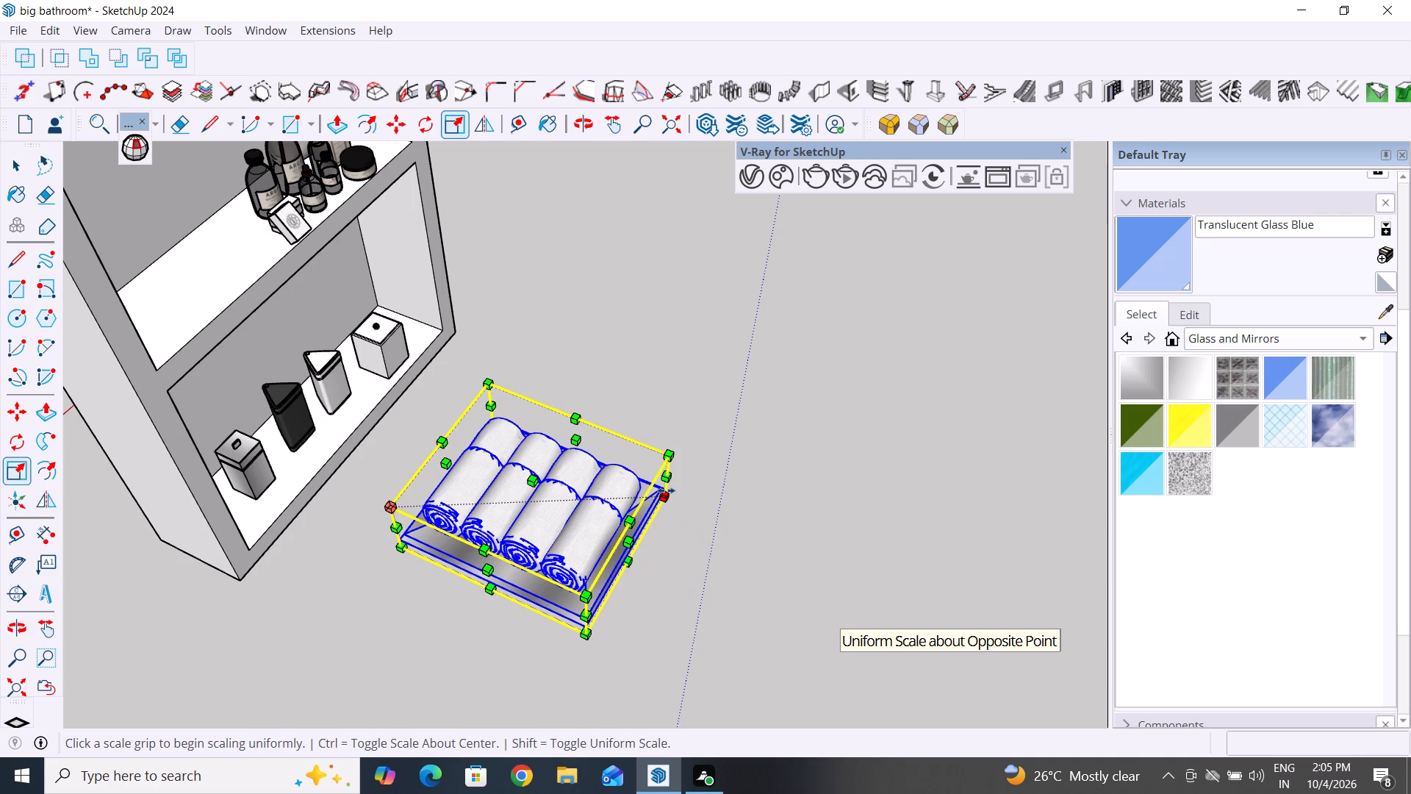
pyautogui.keyDown('ctrl'); pyautogui.moveTo(666, 490); pyautogui.dragTo(623, 494); pyautogui.keyUp('ctrl')
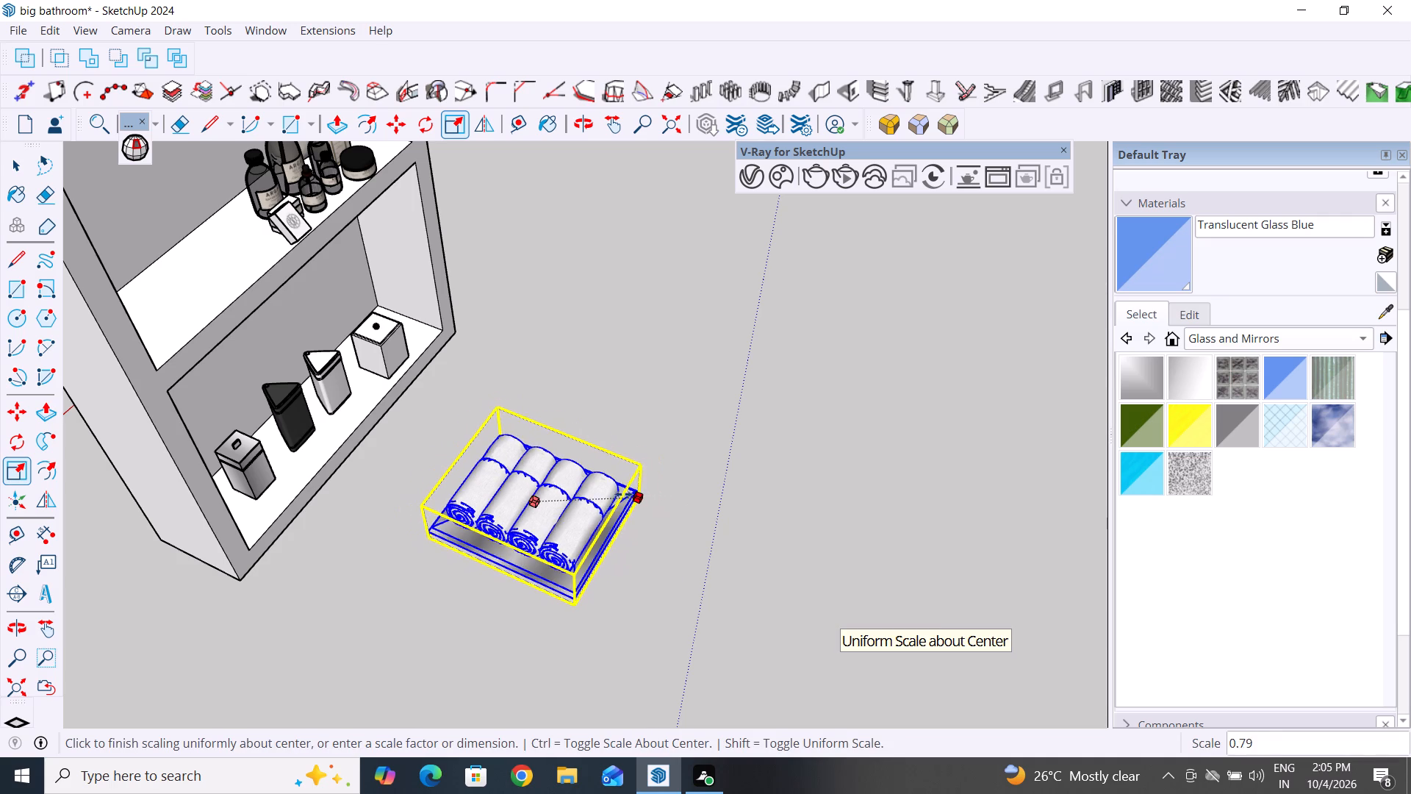
pyautogui.keyDown('ctrl'); pyautogui.moveTo(623, 494); pyautogui.dragTo(606, 494); pyautogui.keyUp('ctrl')
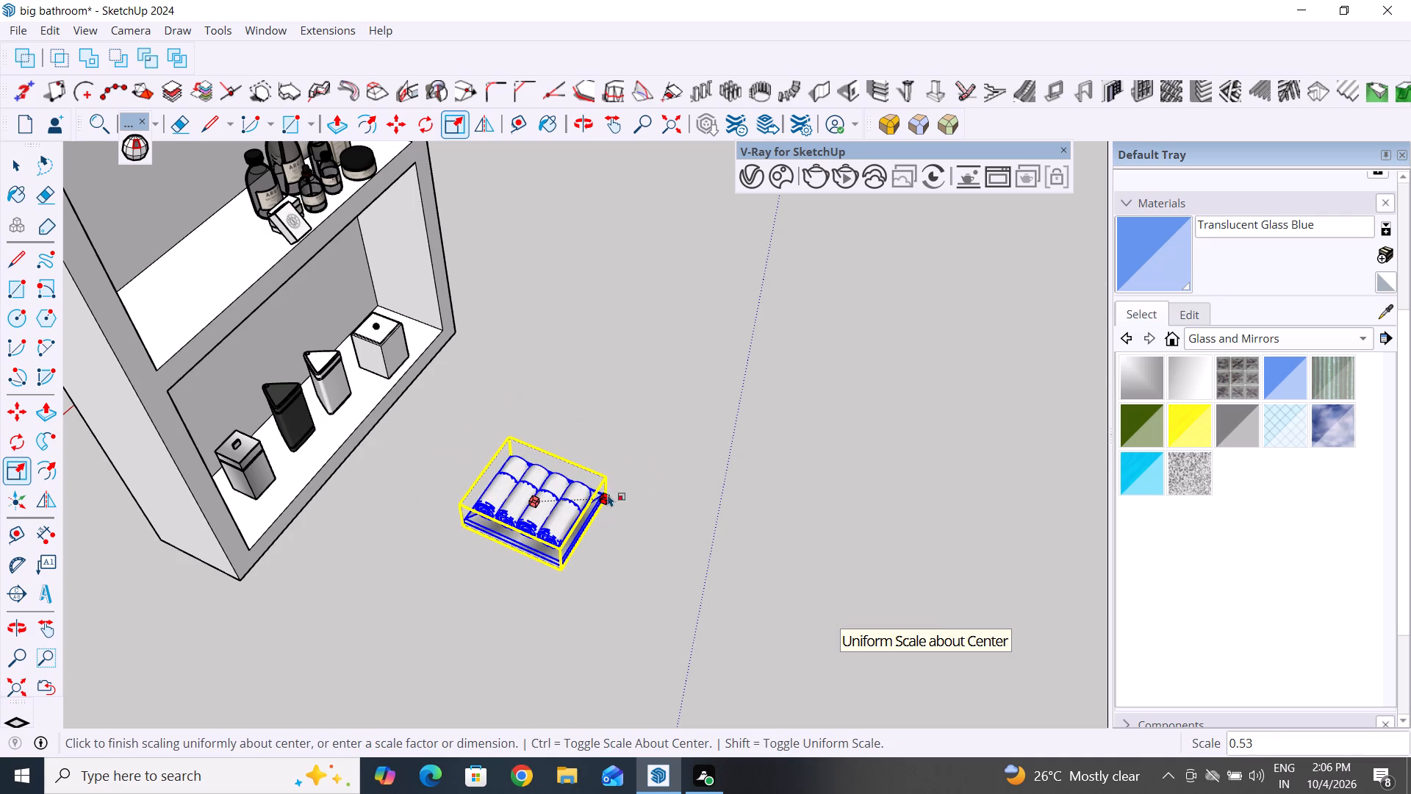
pyautogui.click(26, 172)
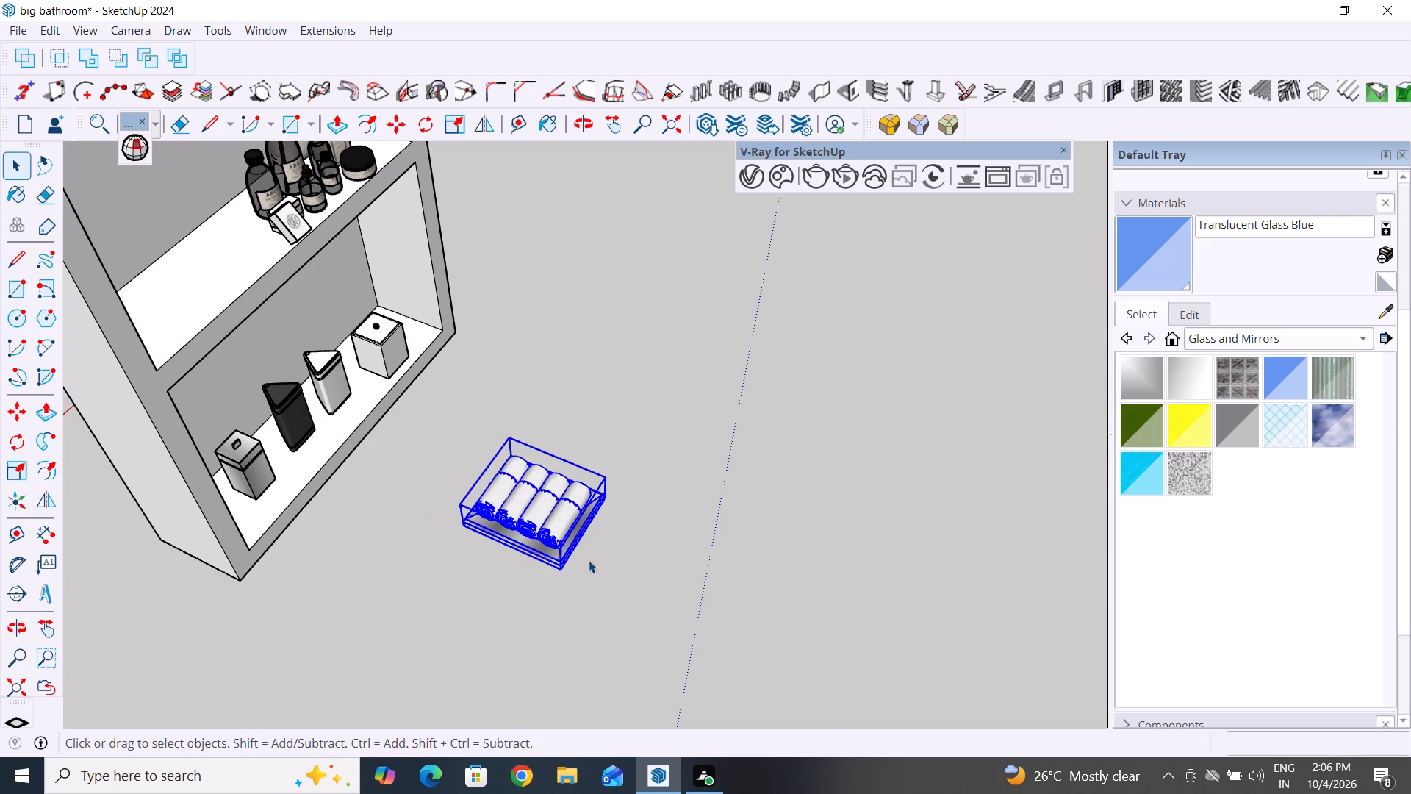
# Move the scaled towel tray about 32.7 inches onto the tall unit's second shelf from the bottom, beside the dark bottles, and deselect it.
pyautogui.click(573, 547)
pyautogui.press('m')
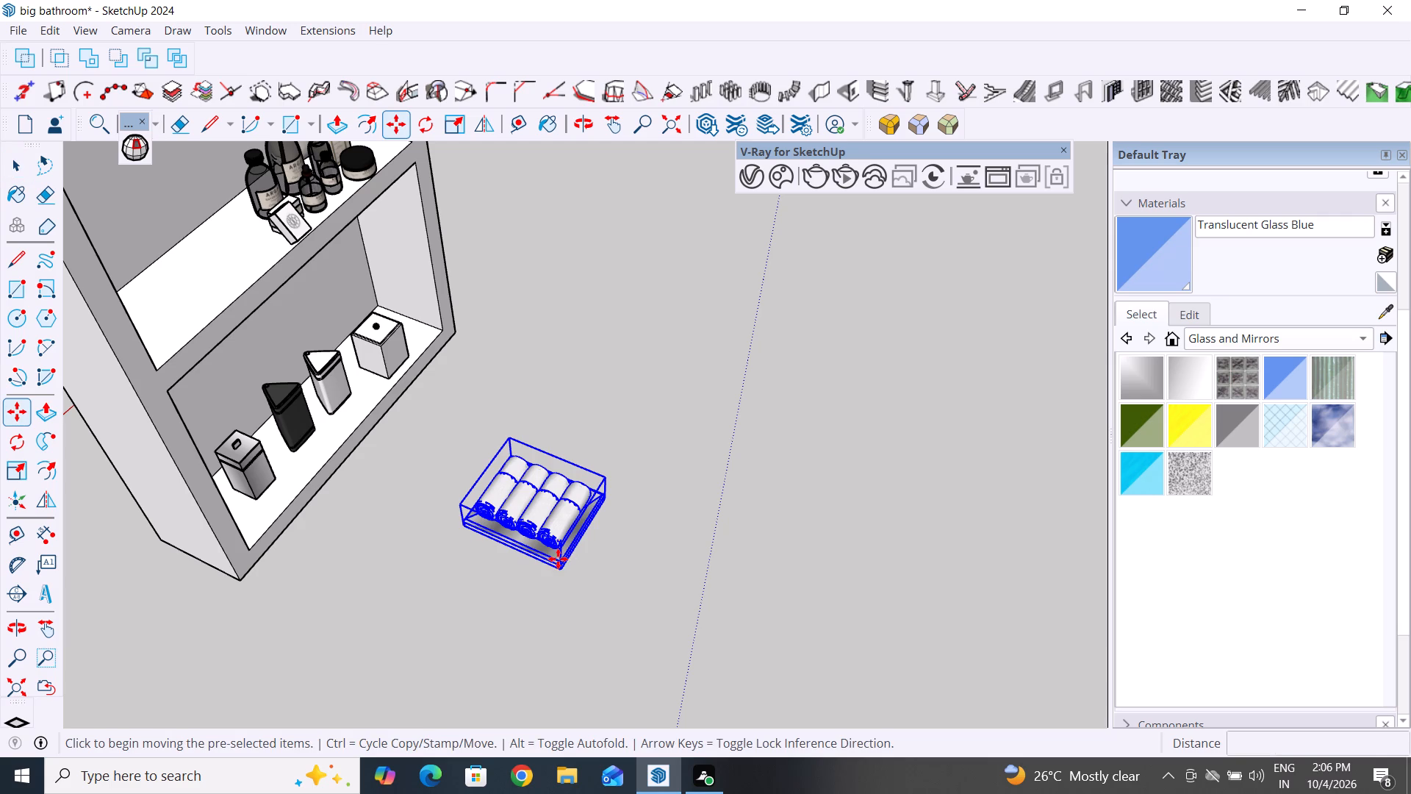
pyautogui.click(563, 572)
pyautogui.scroll(-3, 617, 510)
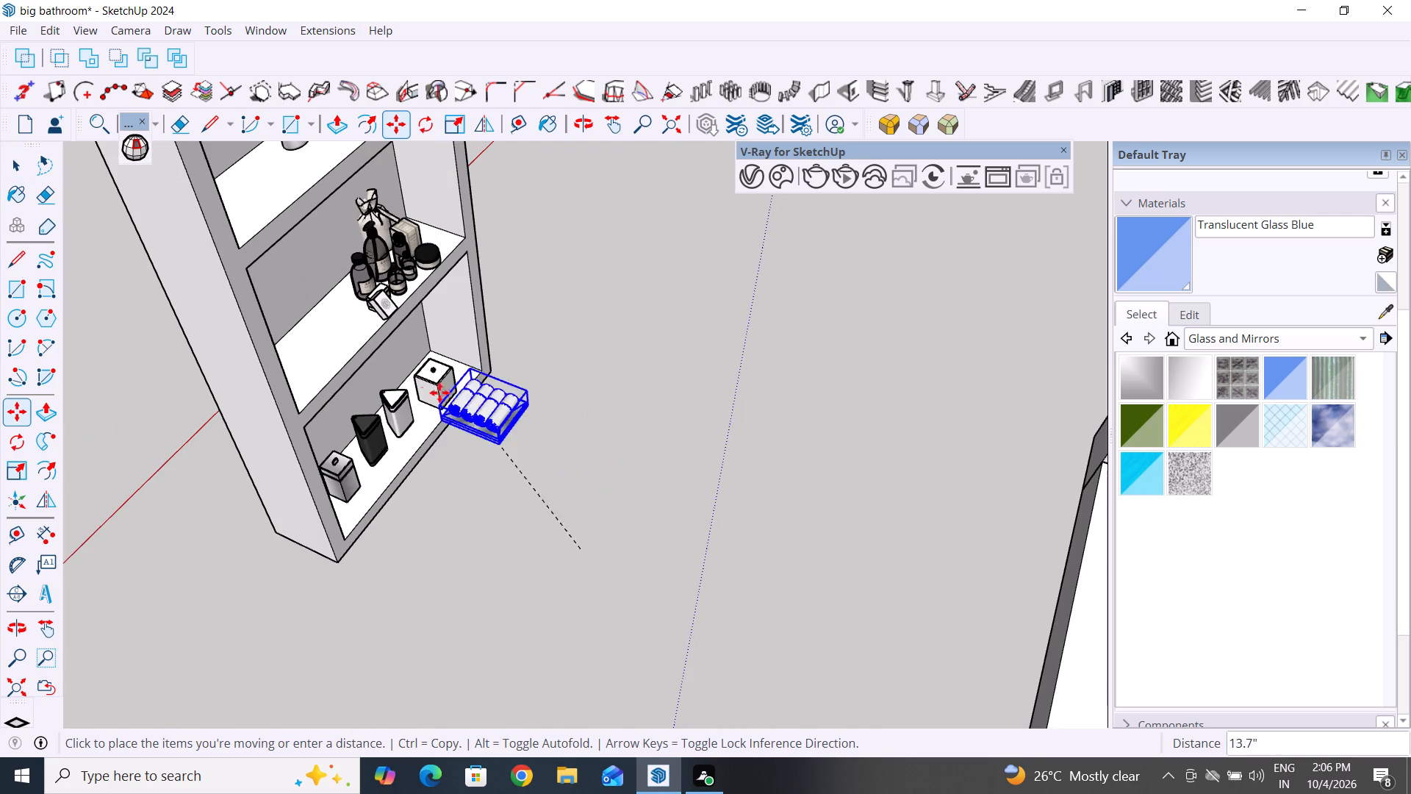
pyautogui.scroll(9, 308, 383)
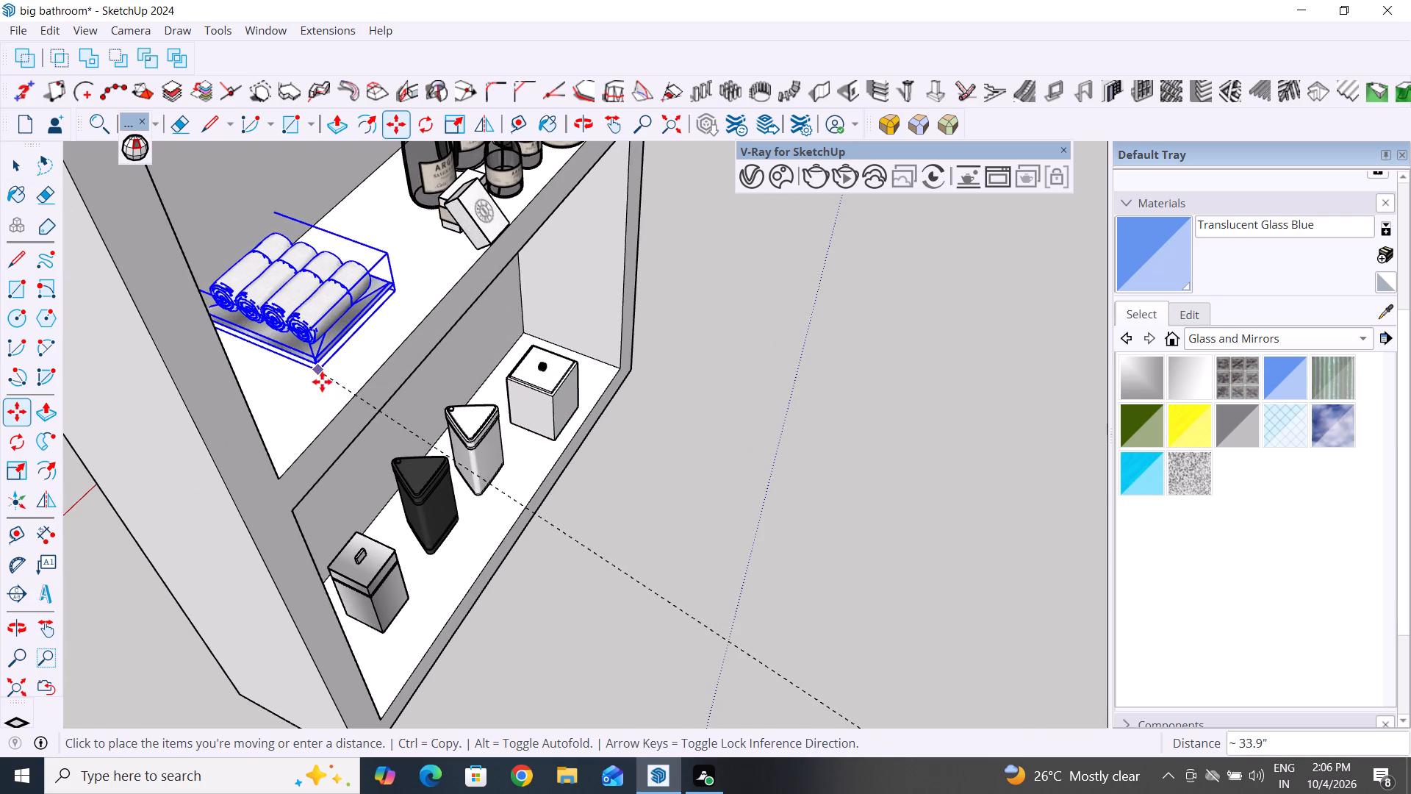
pyautogui.click(330, 393)
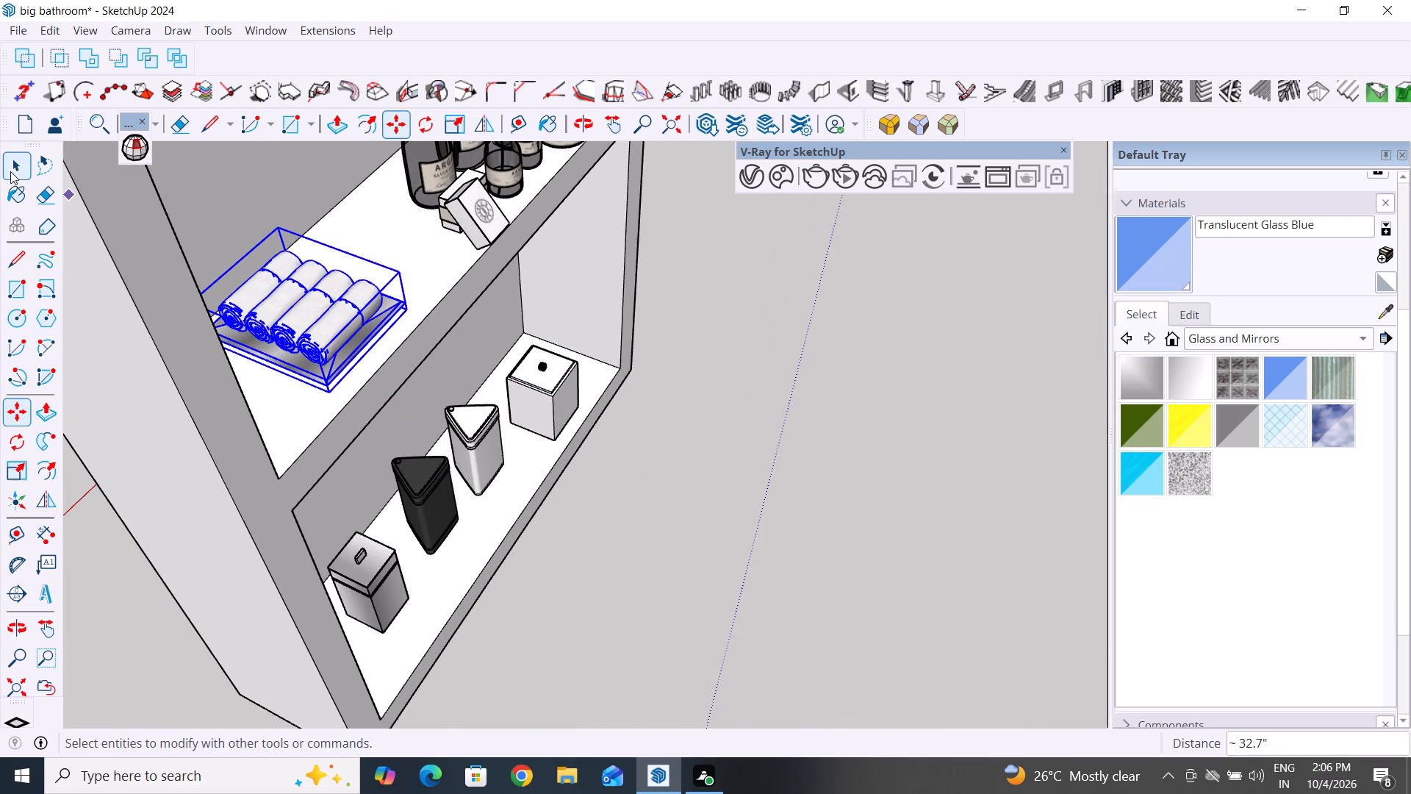
pyautogui.click(10, 171)
pyautogui.click(781, 648)
# Examine how the towel tray sits on its shelf and review the filled tall unit.
pyautogui.scroll(-6, 645, 434)
pyautogui.moveTo(734, 477); pyautogui.dragTo(470, 198, button='middle')
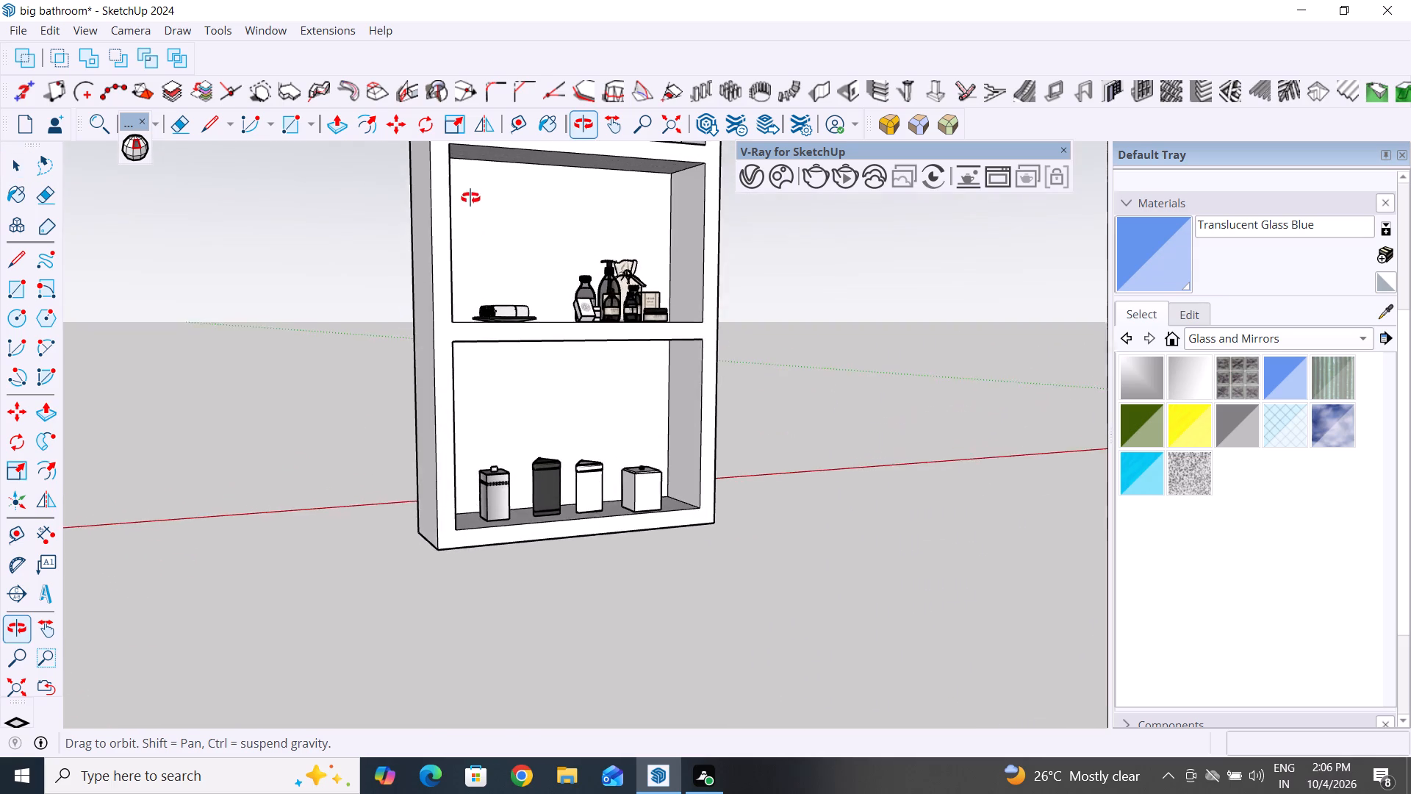
pyautogui.moveTo(470, 198); pyautogui.dragTo(467, 246, button='middle')
pyautogui.scroll(9, 520, 343)
pyautogui.moveTo(511, 318); pyautogui.dragTo(509, 273, button='middle')
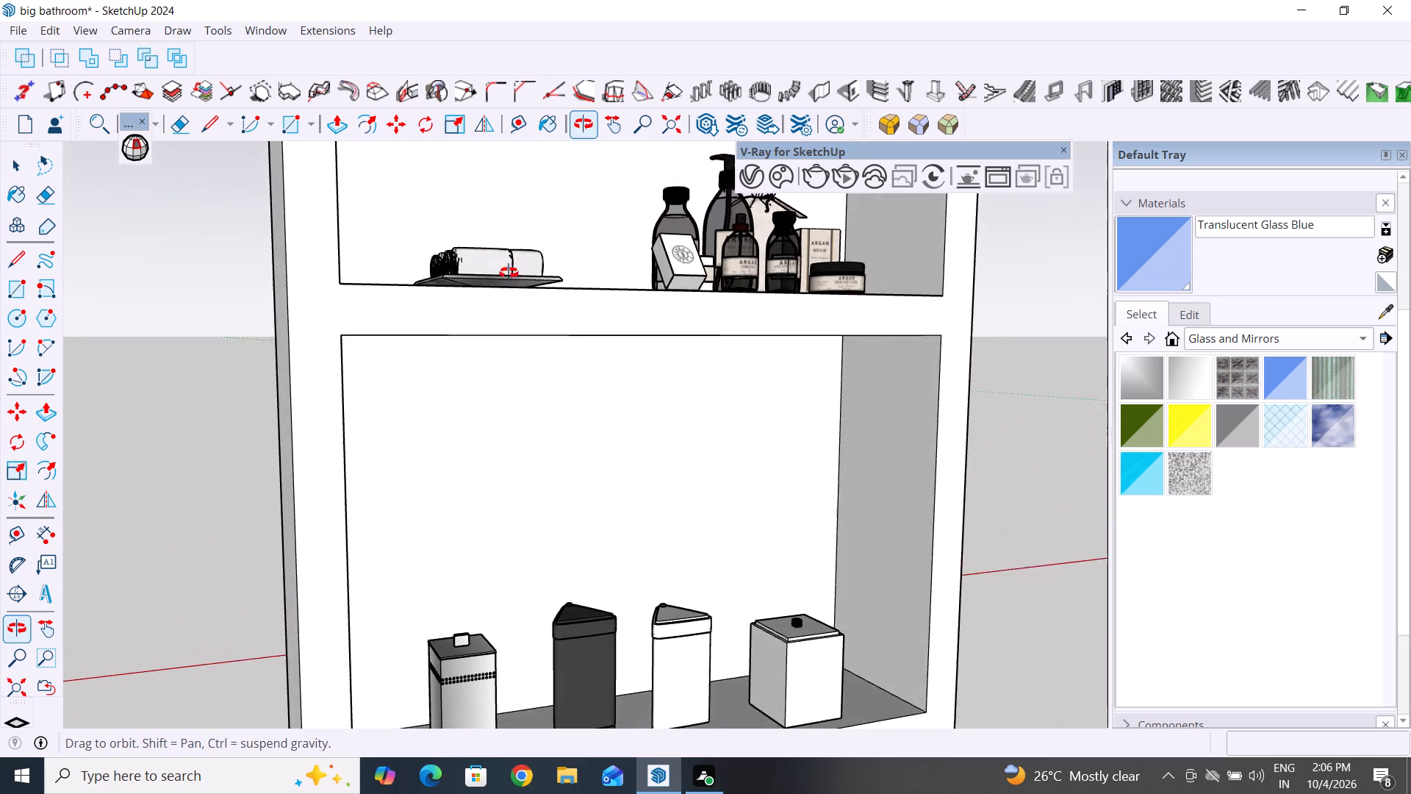
pyautogui.moveTo(509, 273); pyautogui.dragTo(542, 504, button='middle')
pyautogui.scroll(-11, 501, 335)
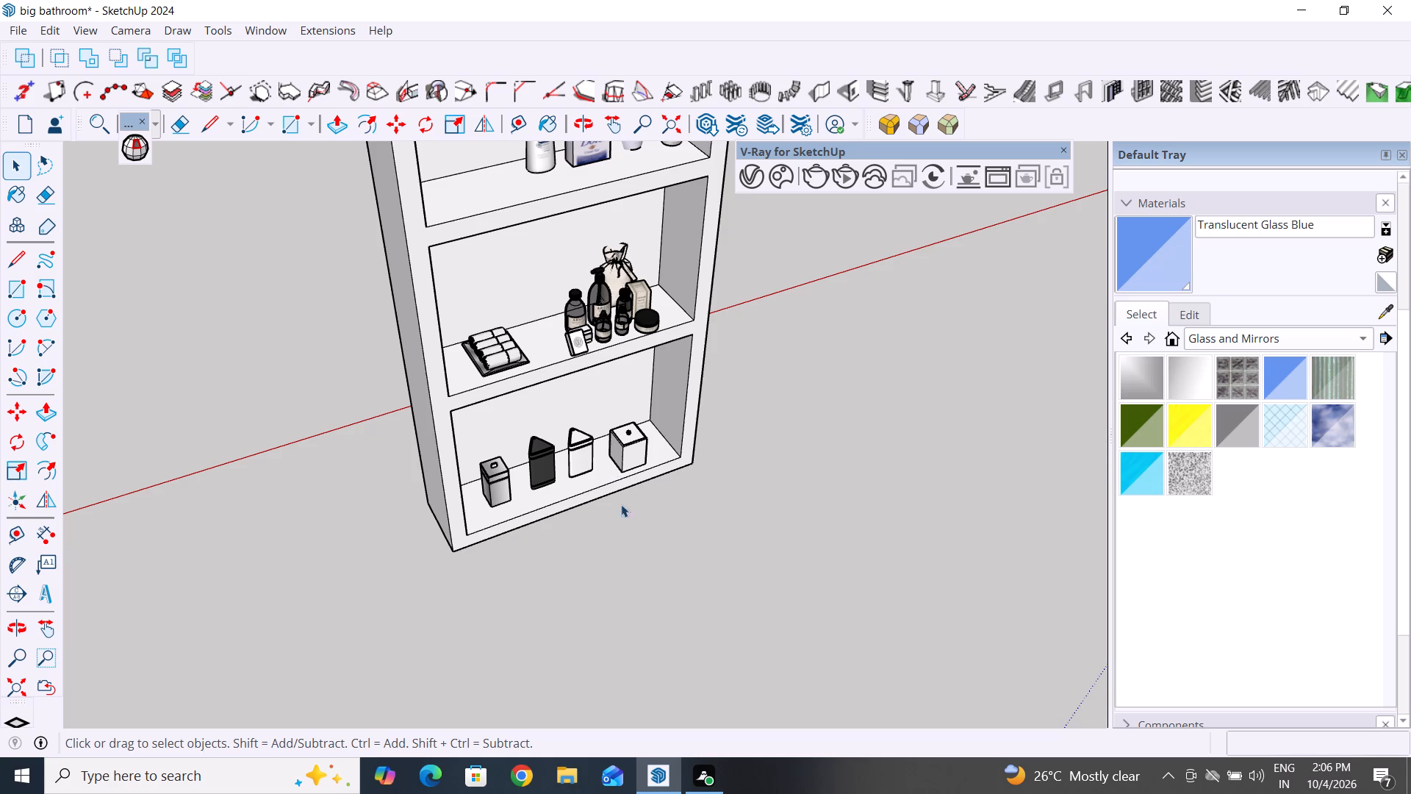
pyautogui.scroll(-11, 592, 423)
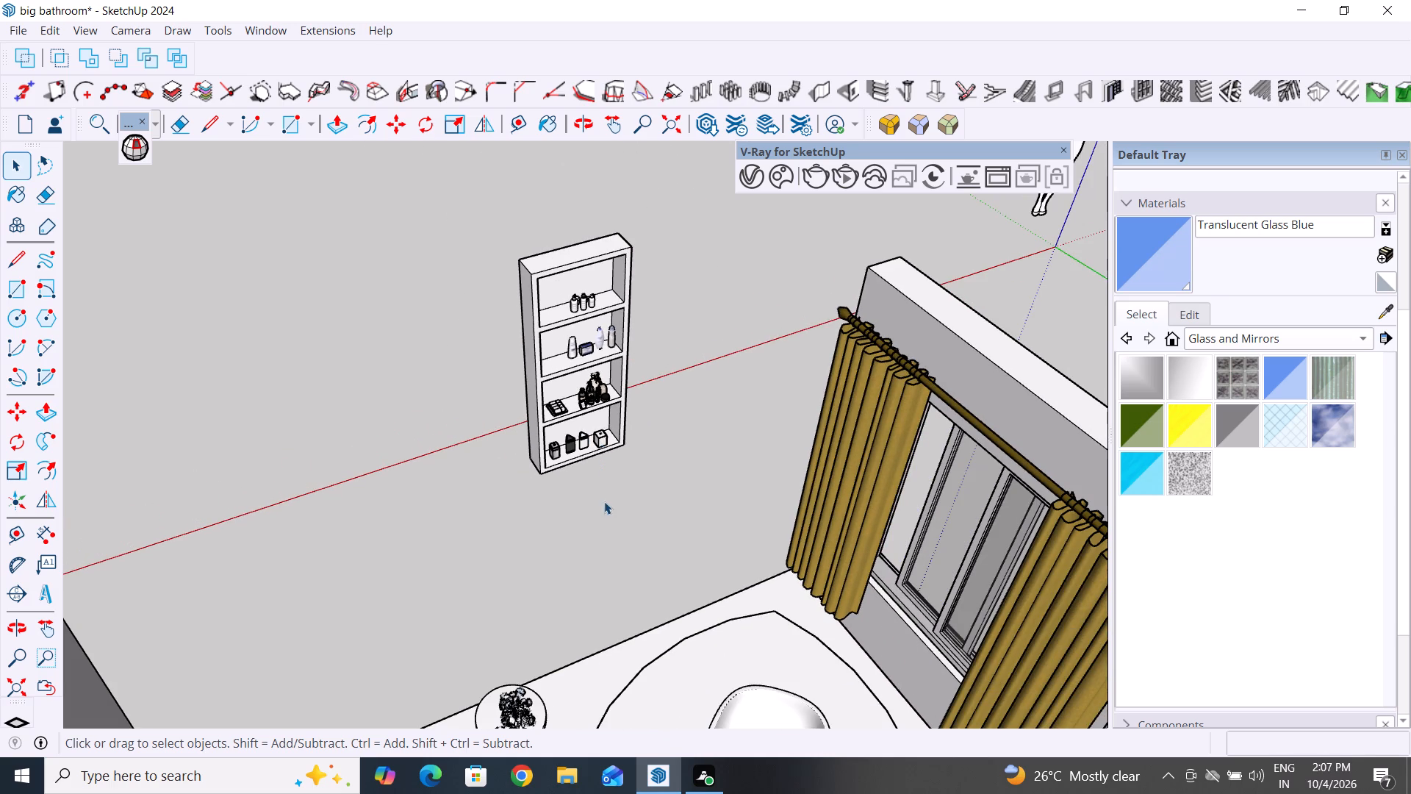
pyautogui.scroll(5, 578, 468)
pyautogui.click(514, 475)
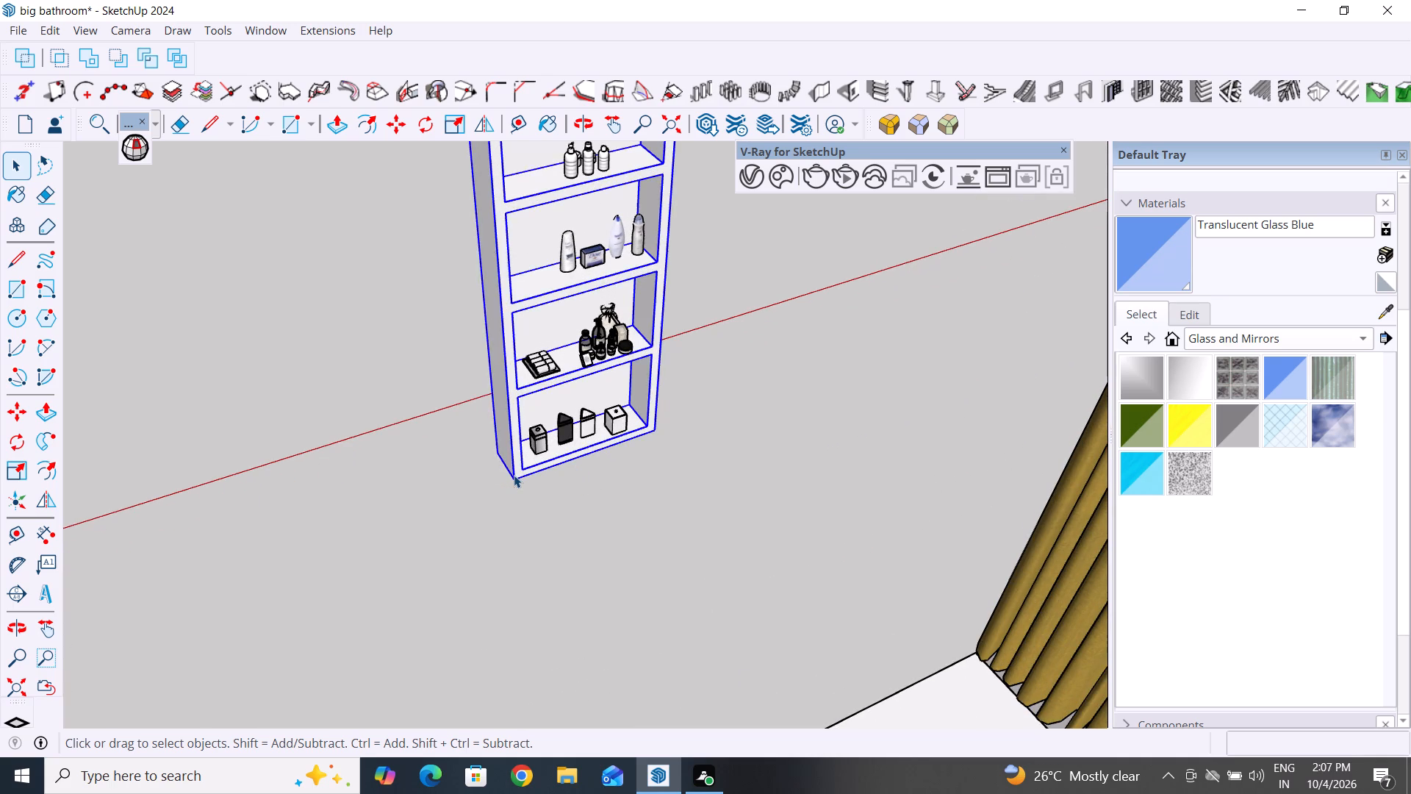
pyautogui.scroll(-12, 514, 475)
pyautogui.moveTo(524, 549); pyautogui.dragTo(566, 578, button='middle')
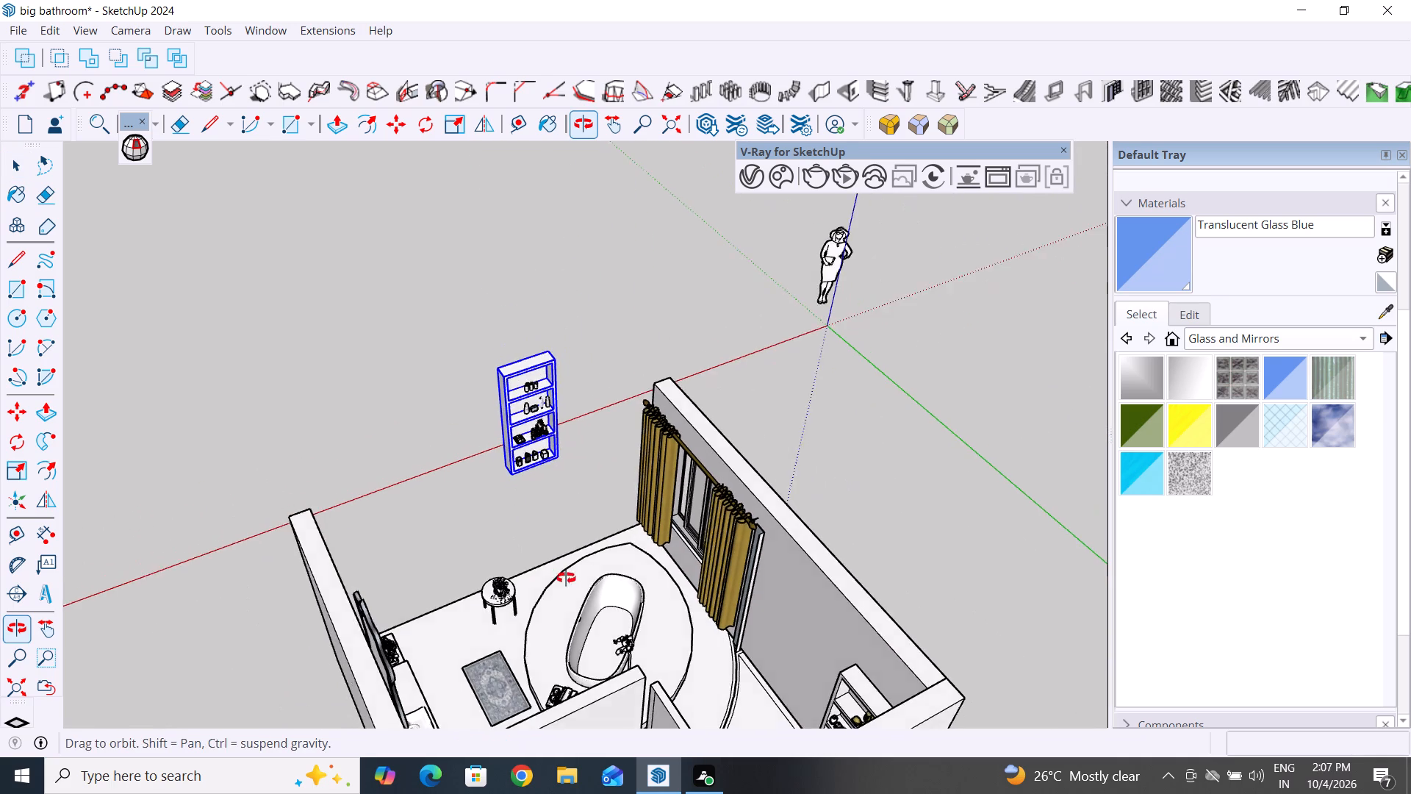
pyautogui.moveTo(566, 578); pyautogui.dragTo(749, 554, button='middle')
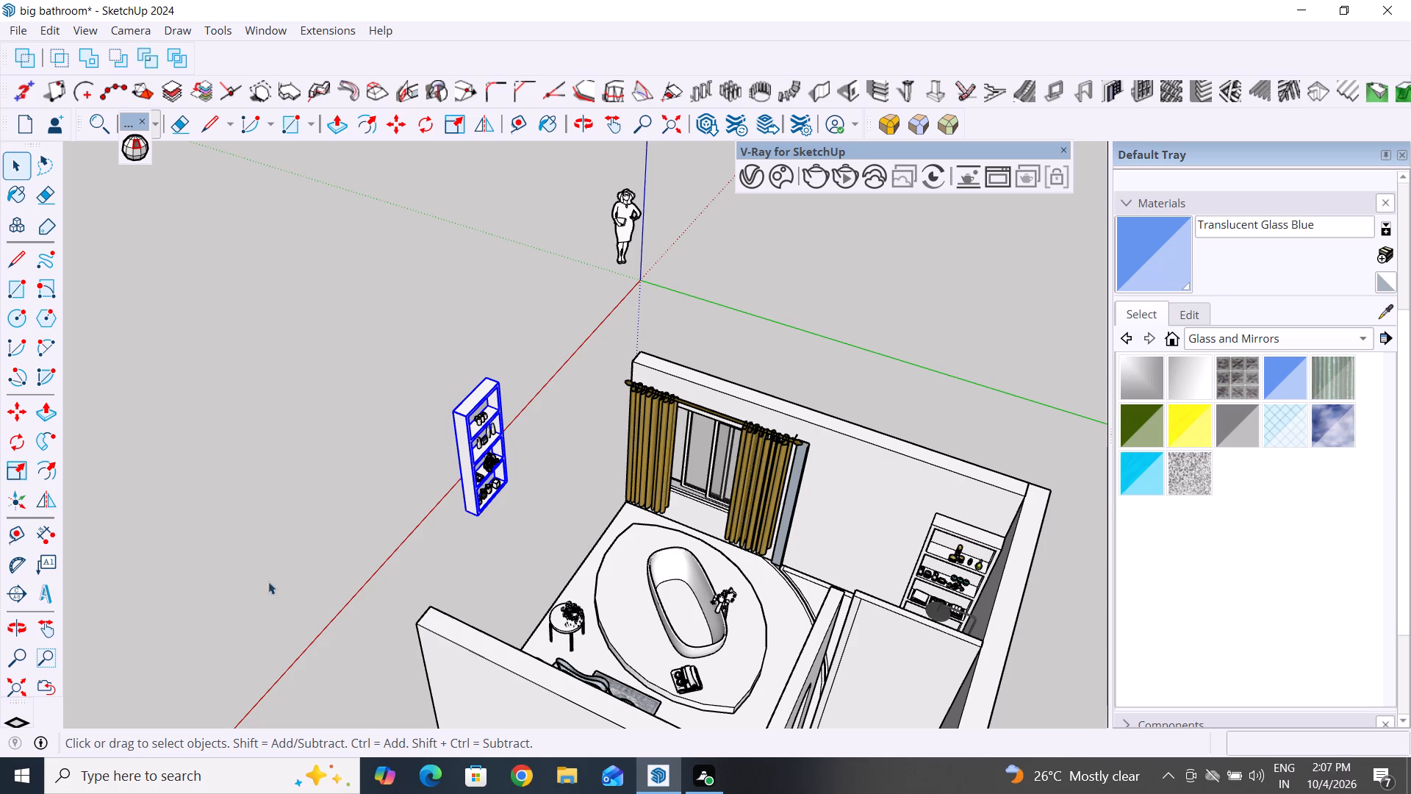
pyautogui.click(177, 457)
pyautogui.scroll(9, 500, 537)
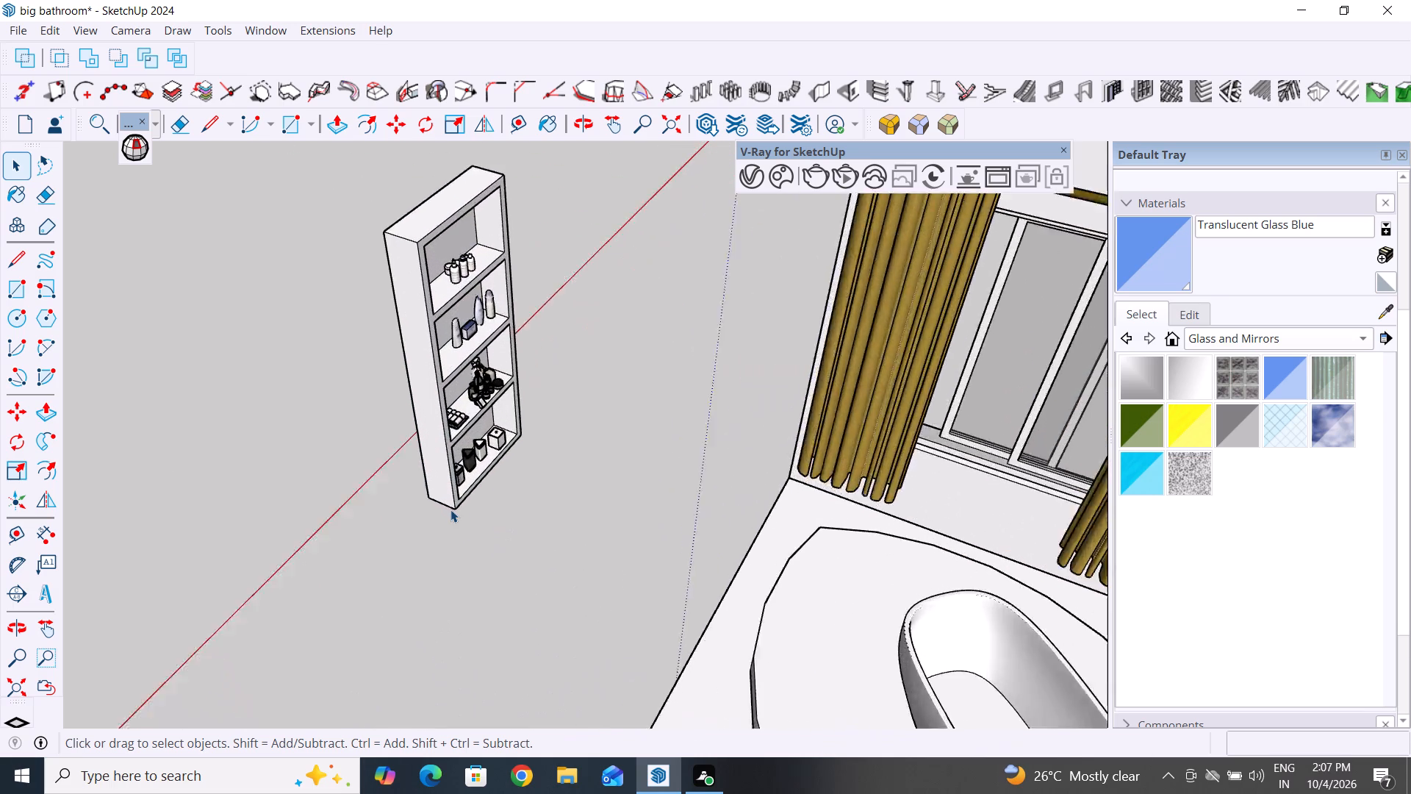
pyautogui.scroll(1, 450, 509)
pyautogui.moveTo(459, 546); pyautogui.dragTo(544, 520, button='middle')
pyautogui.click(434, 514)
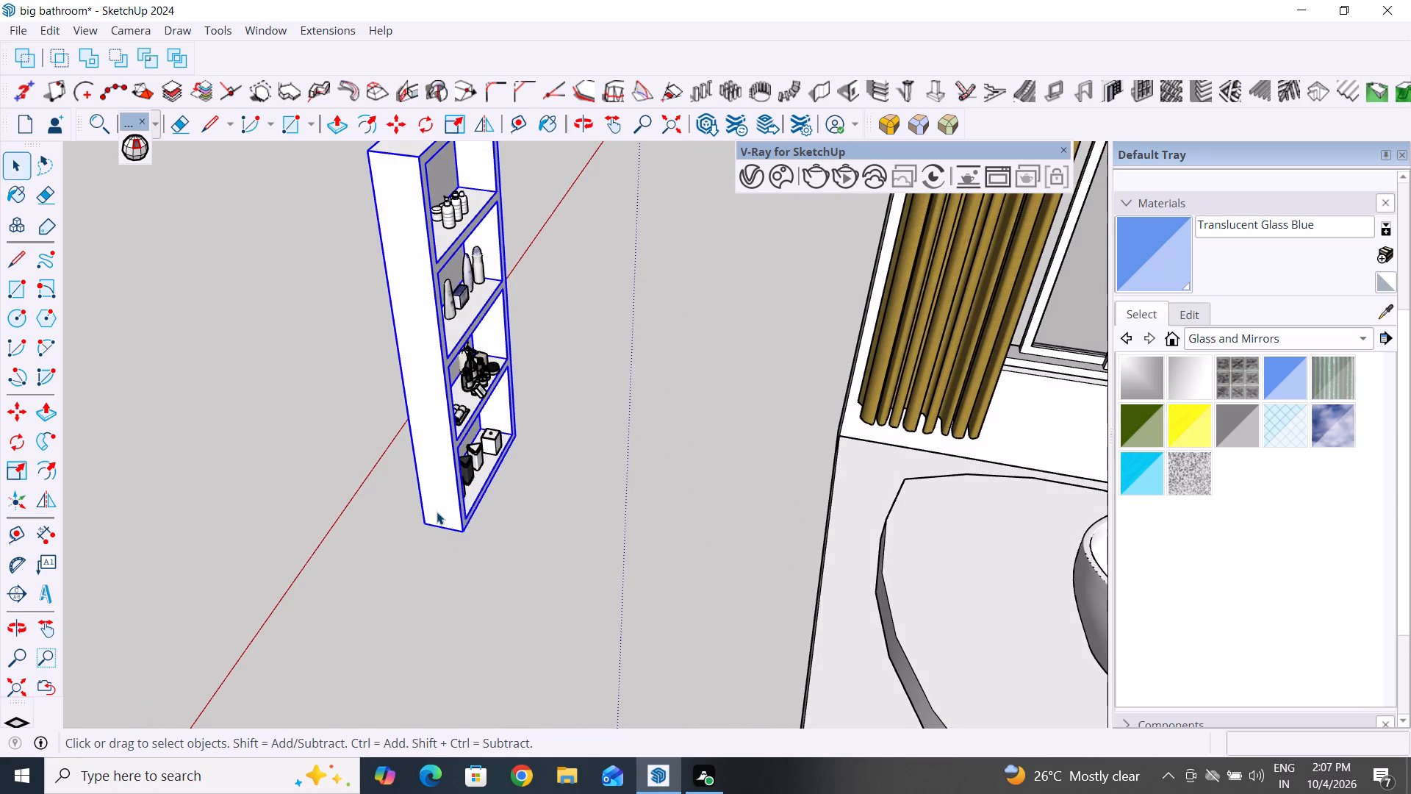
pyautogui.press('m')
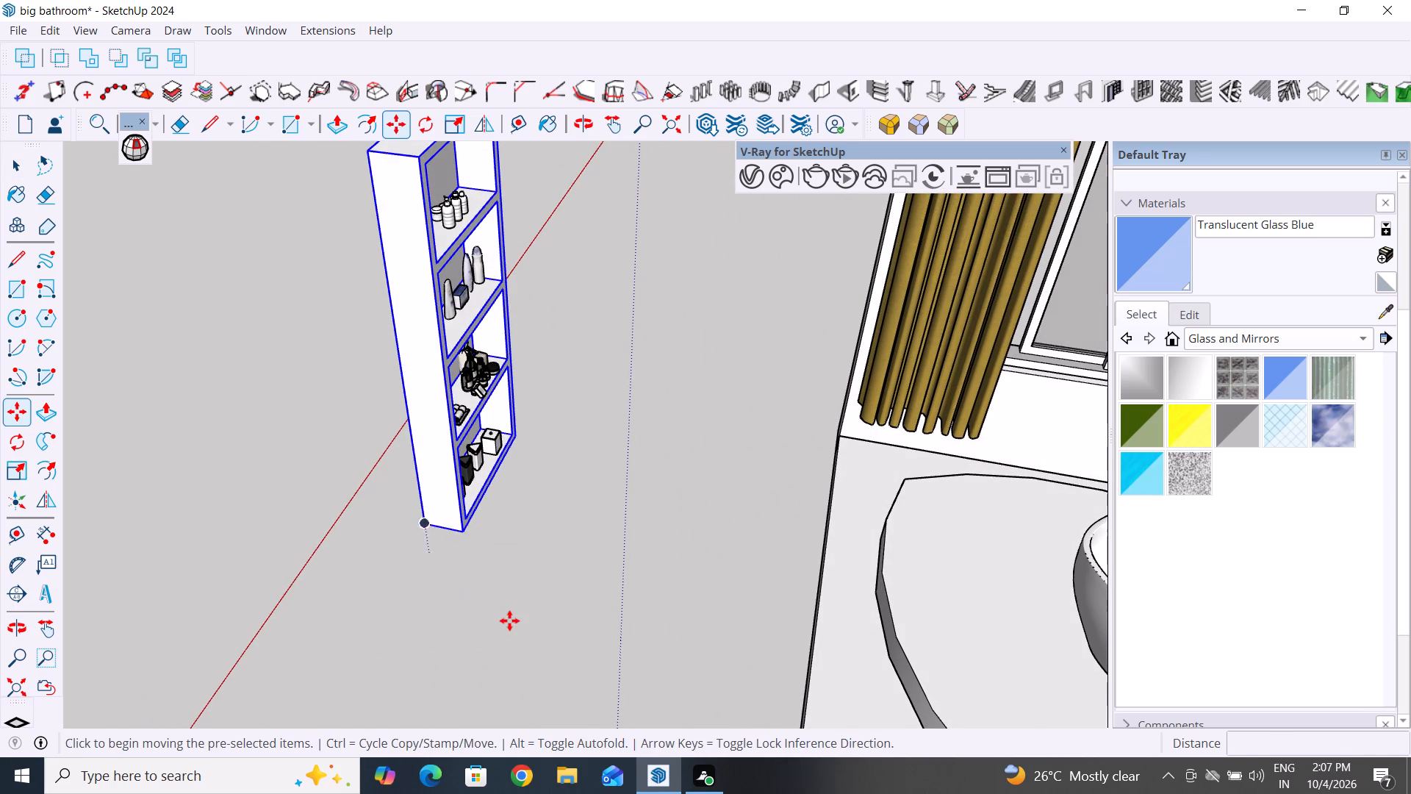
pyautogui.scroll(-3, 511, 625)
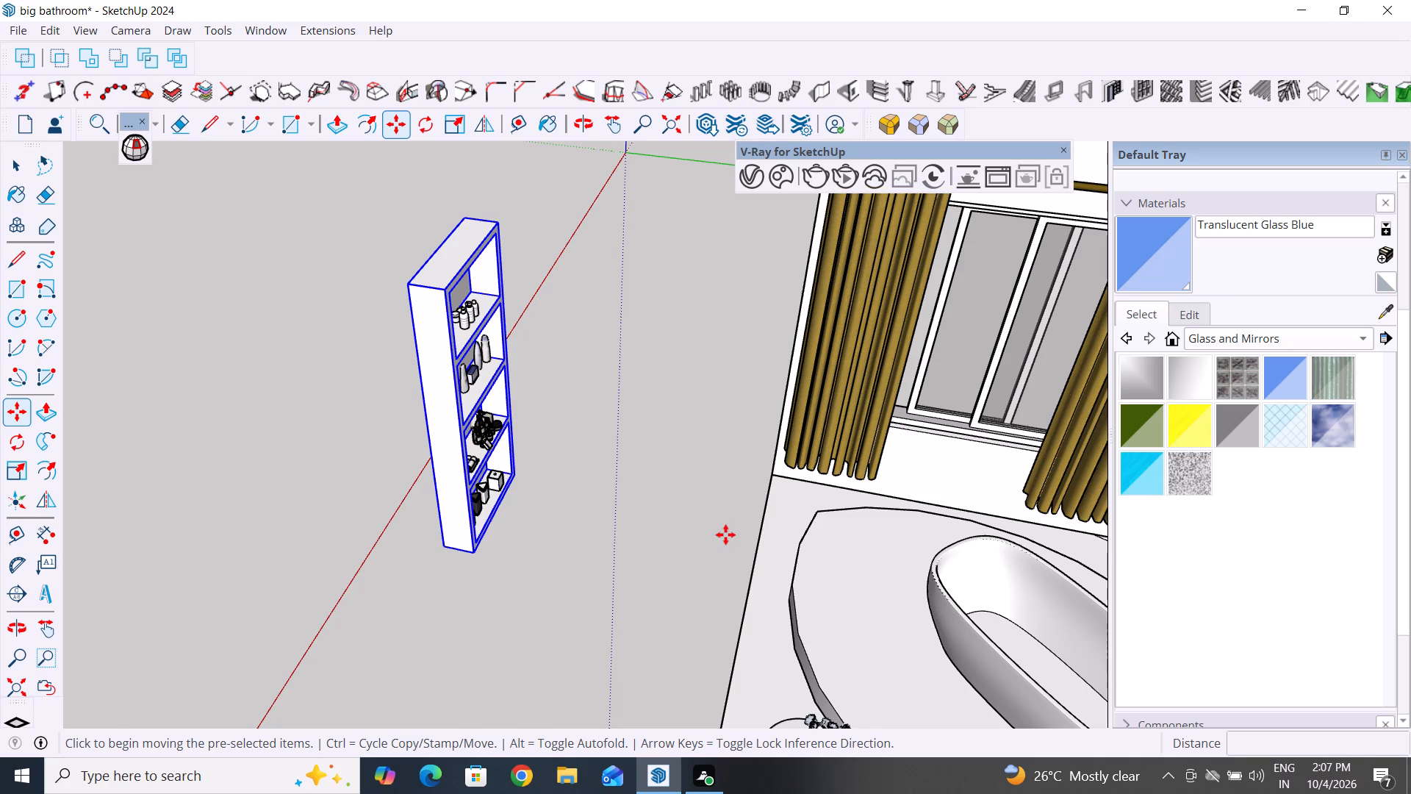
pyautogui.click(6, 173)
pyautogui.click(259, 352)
# Make a single group of the tall shelf unit and all the items on its shelves.
pyautogui.scroll(-5, 487, 537)
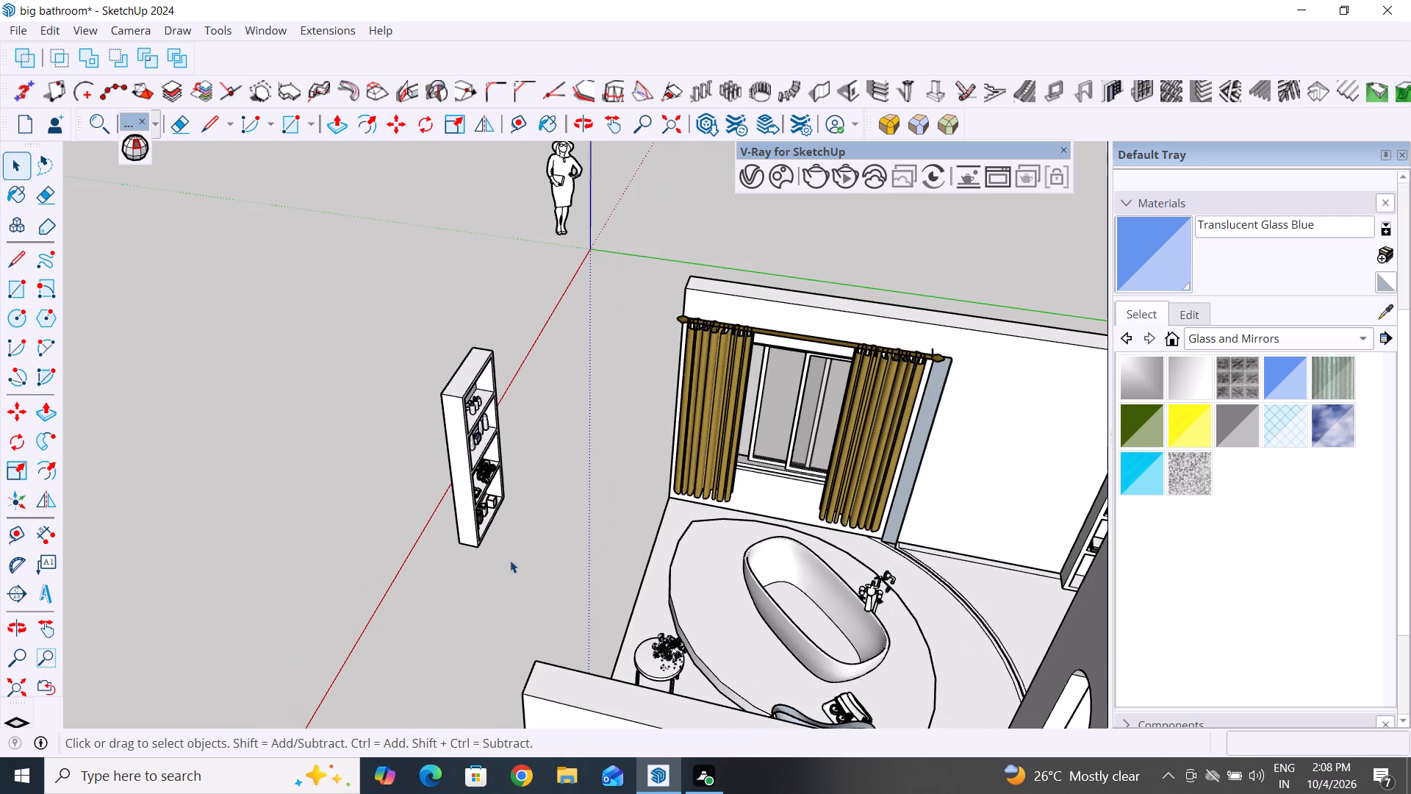
pyautogui.moveTo(525, 301); pyautogui.dragTo(423, 557)
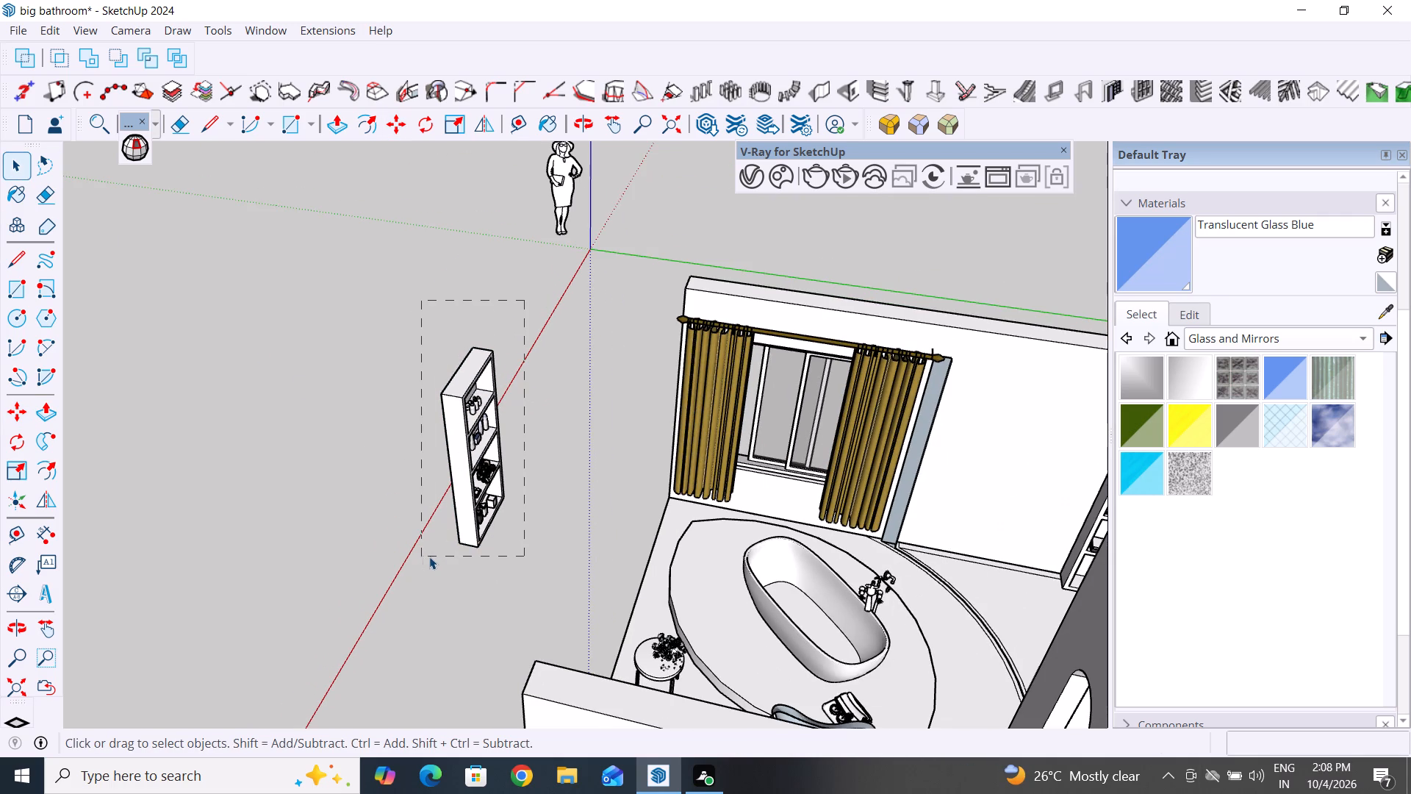
pyautogui.rightClick(464, 499)
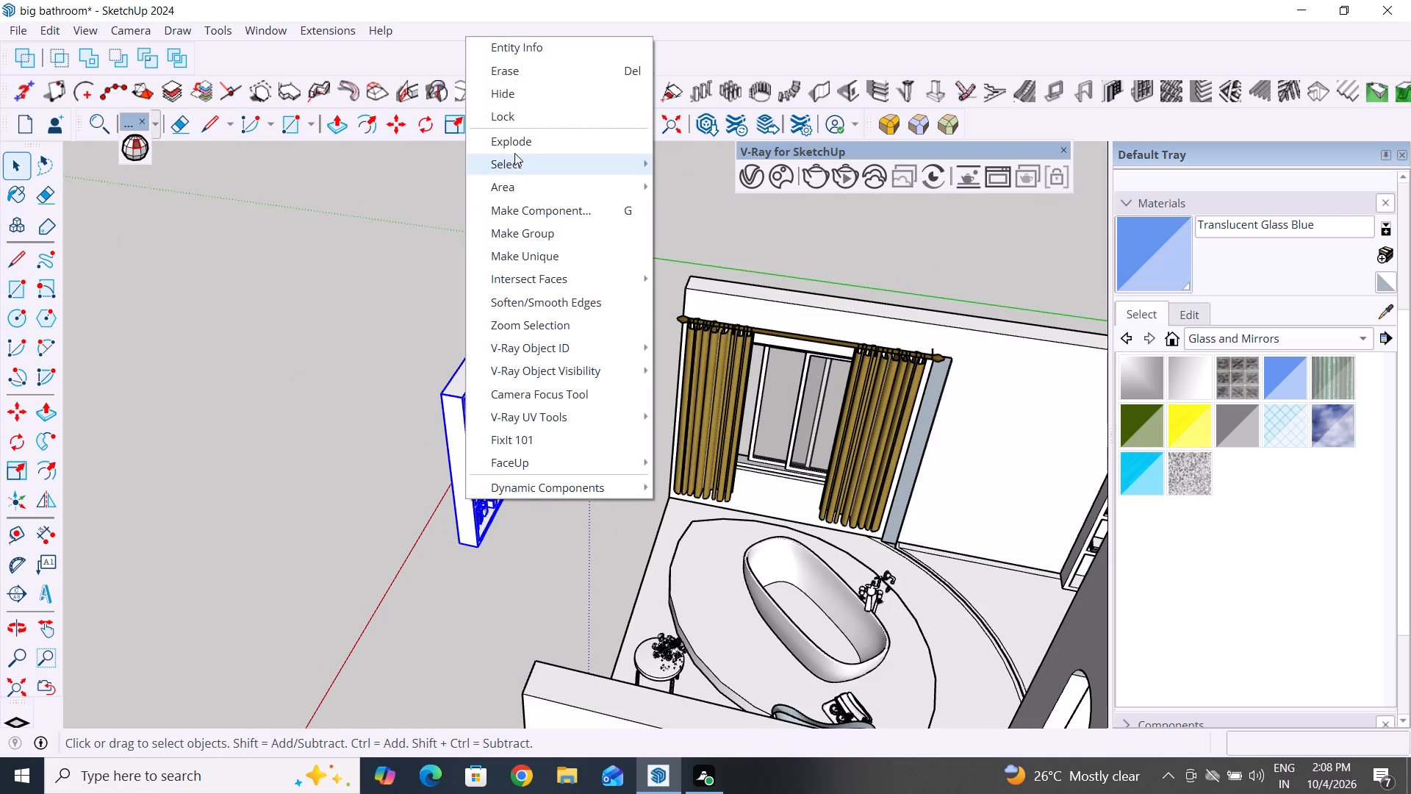
pyautogui.click(522, 240)
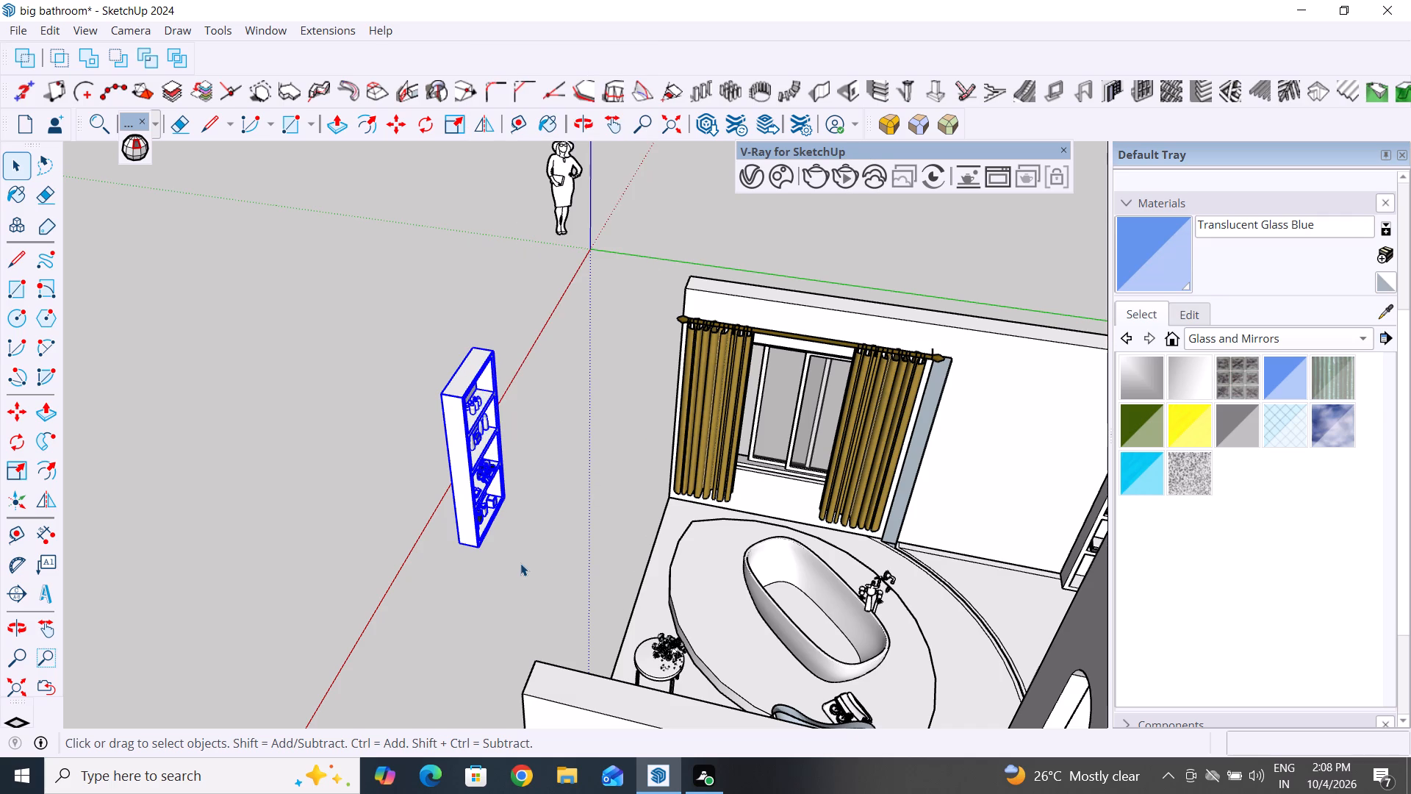
# Move the grouped shelf unit about 84.9 inches so its bottom corner lands on the bathroom floor's open edge near the curtains.
pyautogui.press('m')
pyautogui.scroll(5, 450, 542)
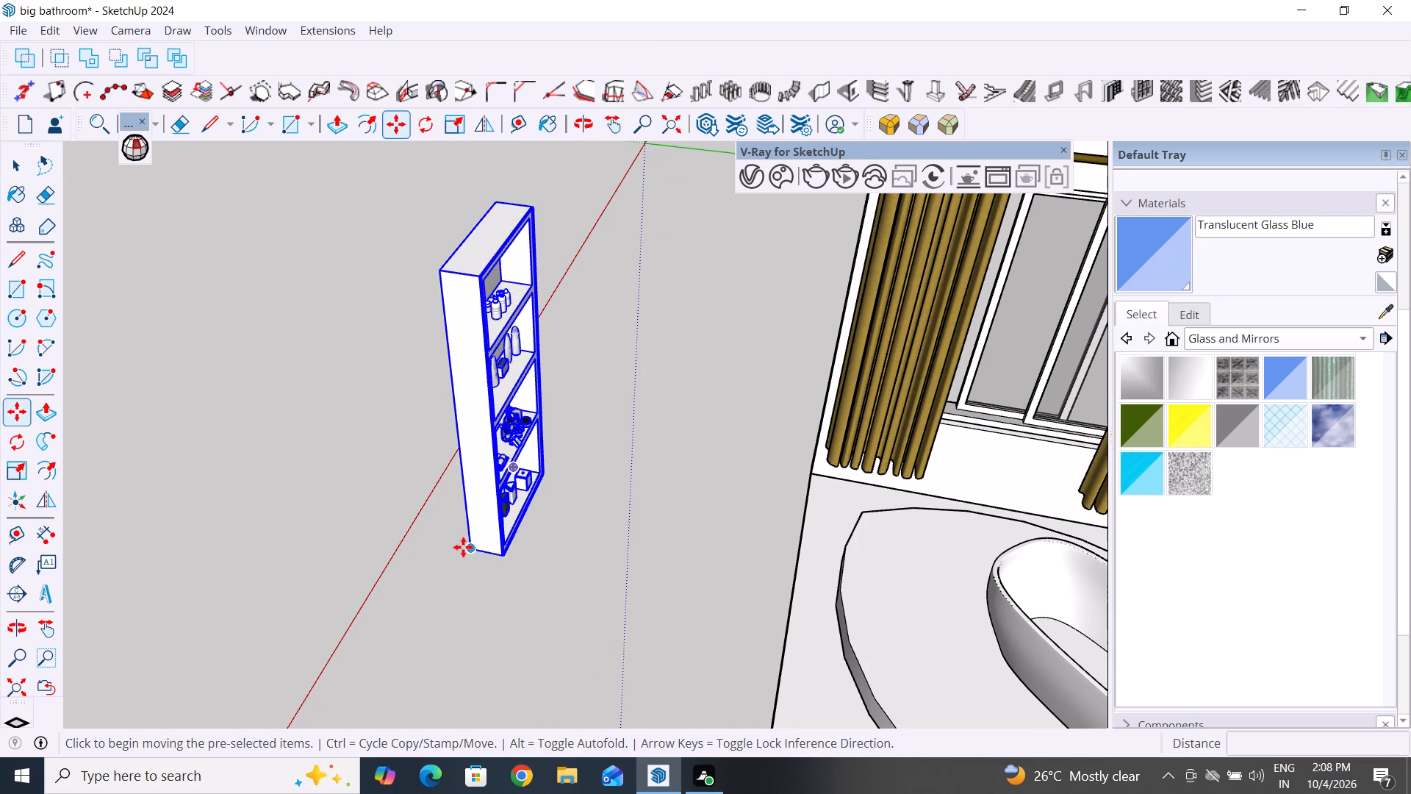
pyautogui.click(463, 547)
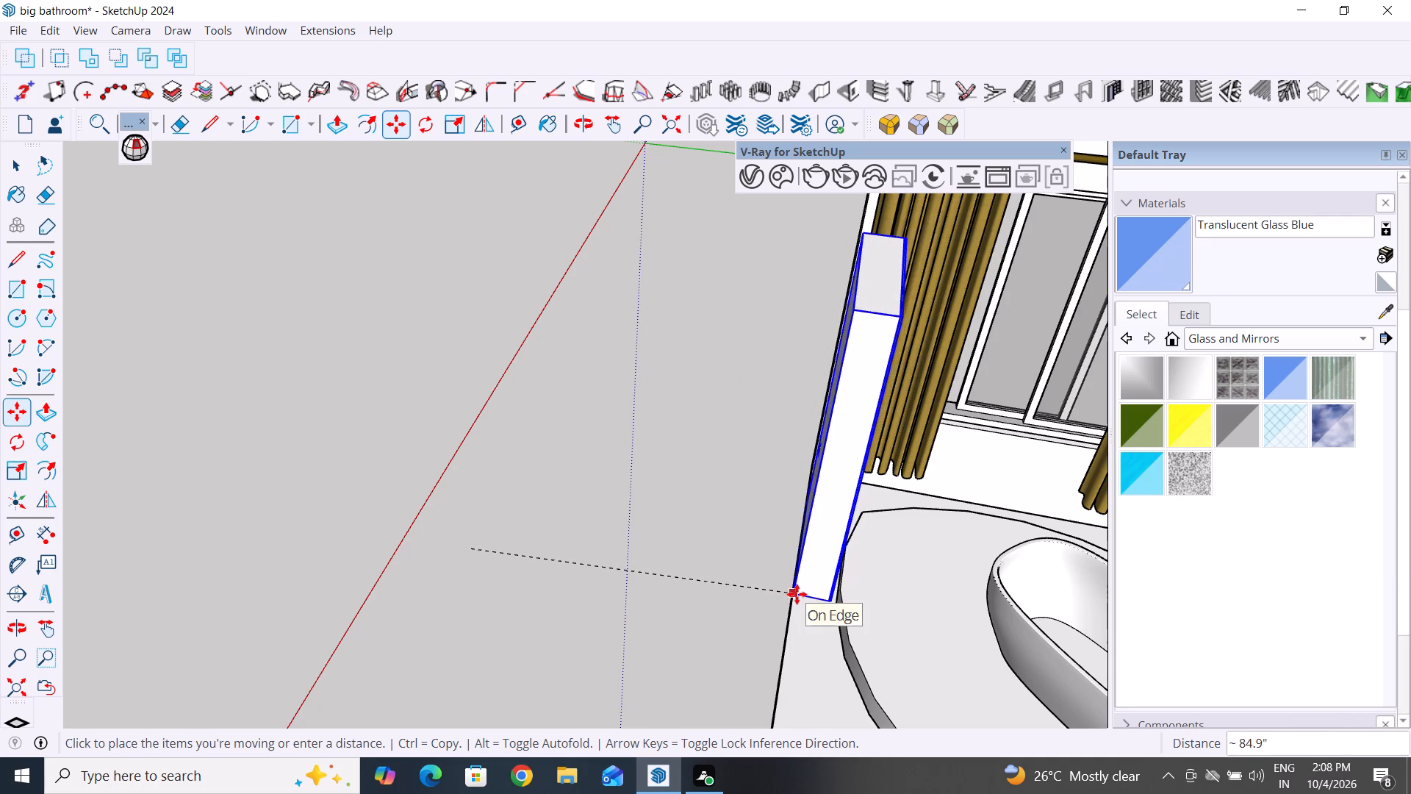
pyautogui.click(797, 594)
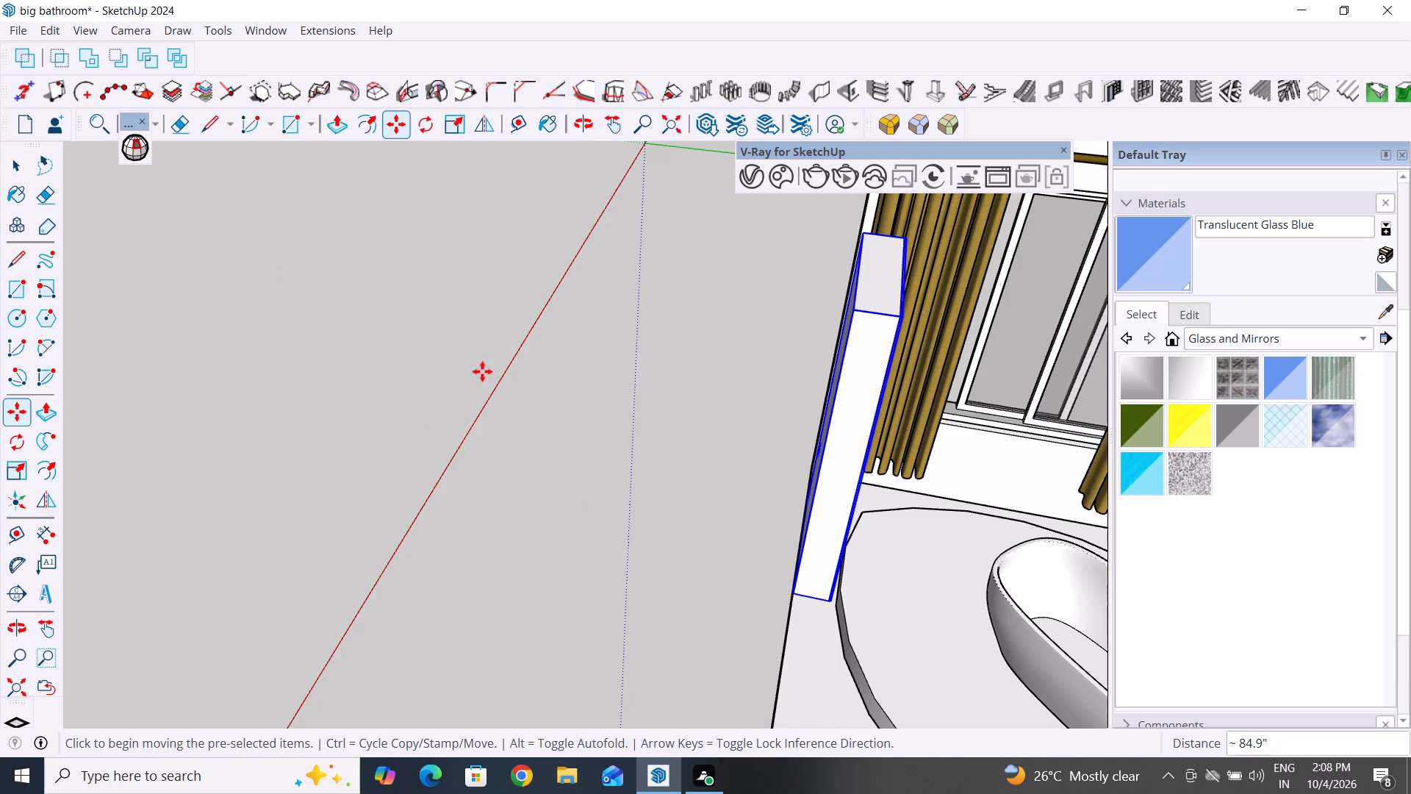
pyautogui.click(15, 177)
# Examine how the filled shelf unit stands between the curtains and the raised tub platform.
pyautogui.scroll(1, 996, 601)
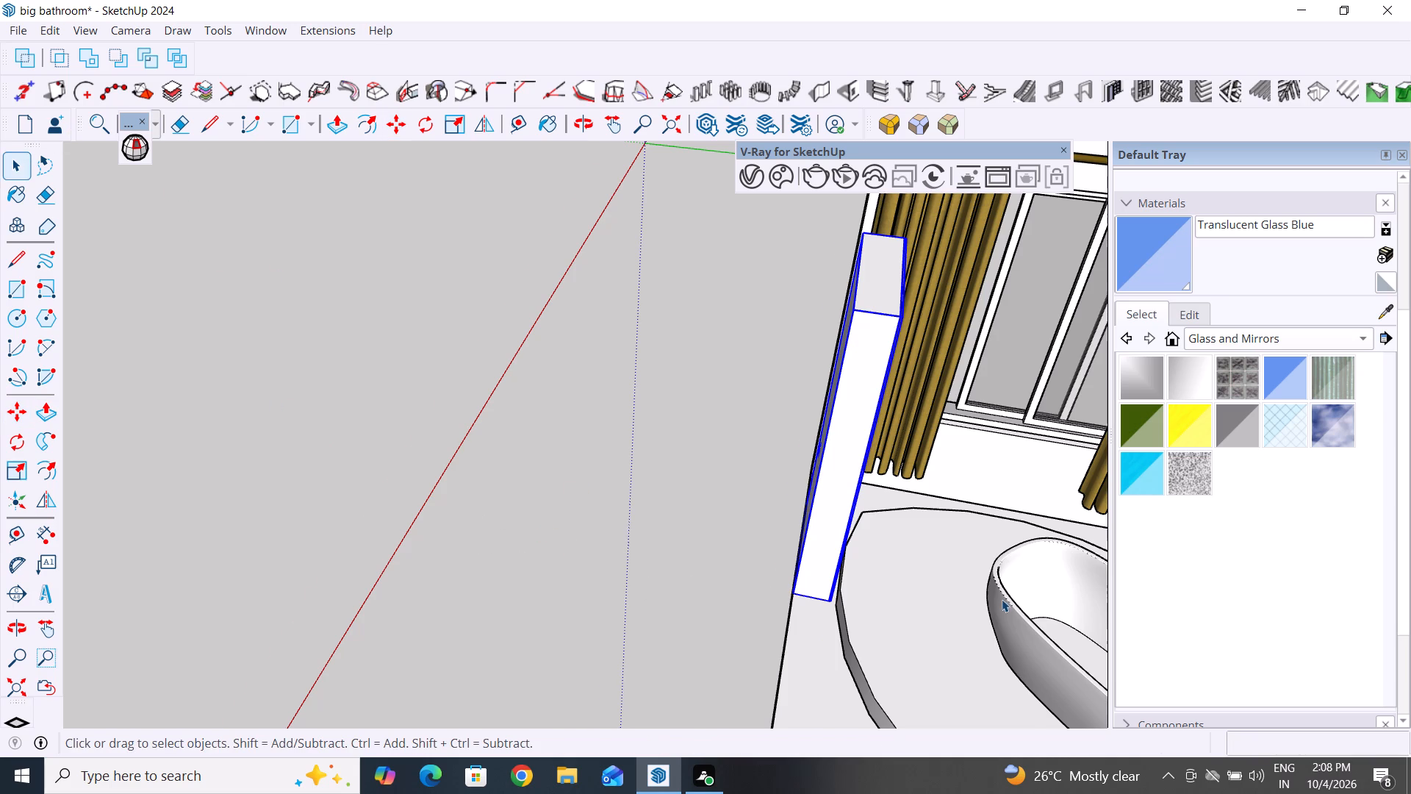
pyautogui.scroll(2, 1002, 599)
pyautogui.moveTo(550, 532); pyautogui.dragTo(214, 444, button='middle')
pyautogui.scroll(2, 670, 465)
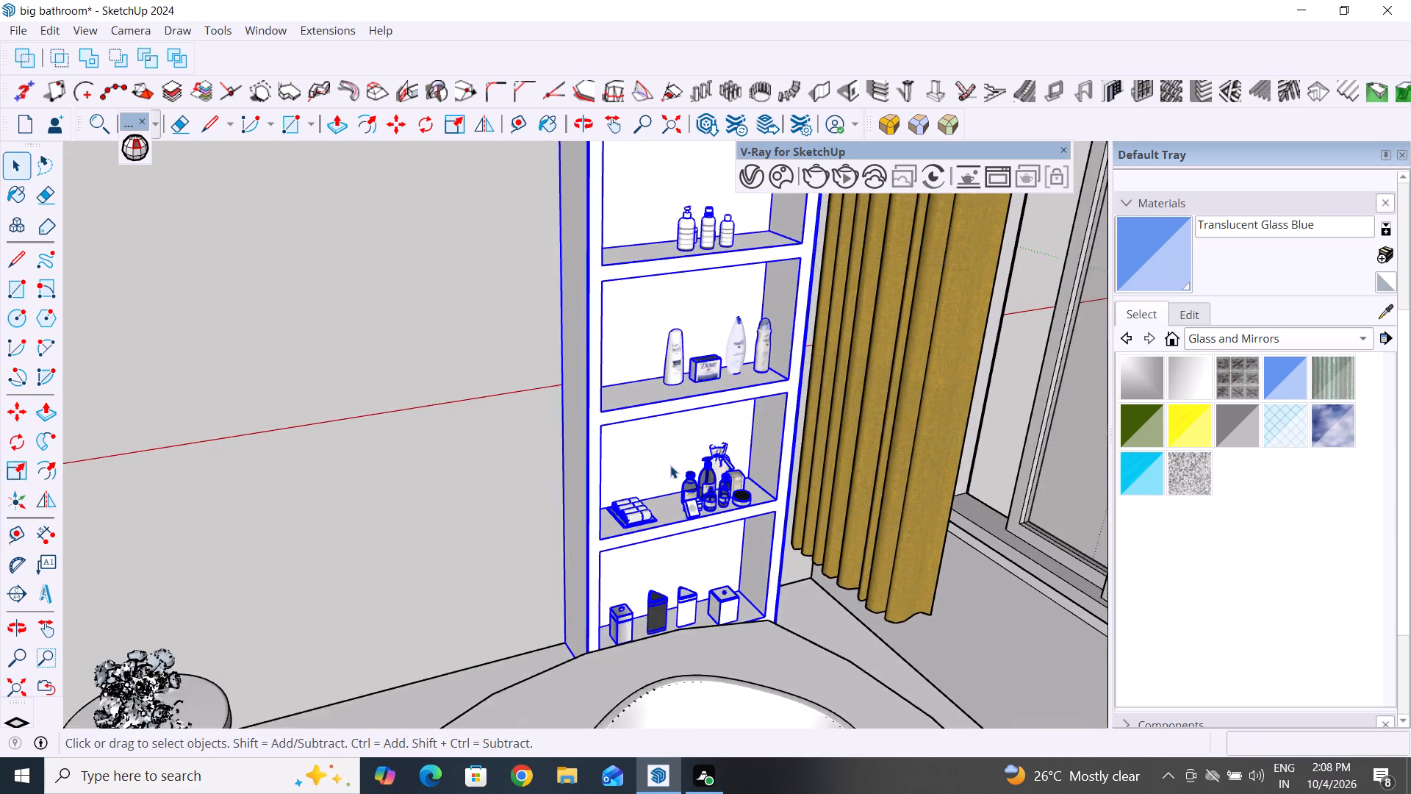
pyautogui.scroll(1, 670, 465)
pyautogui.scroll(-4, 670, 465)
pyautogui.moveTo(757, 579); pyautogui.dragTo(659, 541, button='middle')
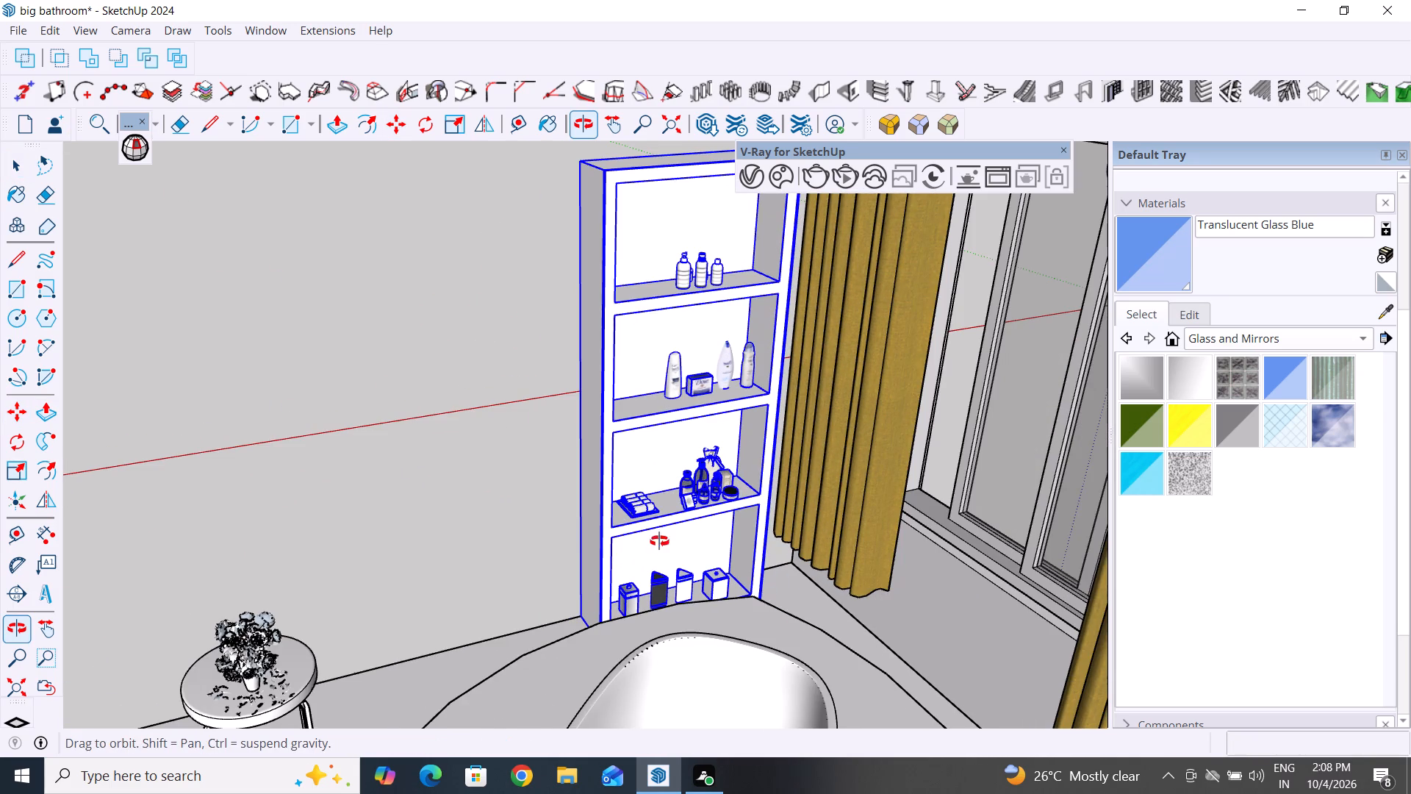
pyautogui.moveTo(659, 541); pyautogui.dragTo(706, 621, button='middle')
pyautogui.scroll(4, 622, 590)
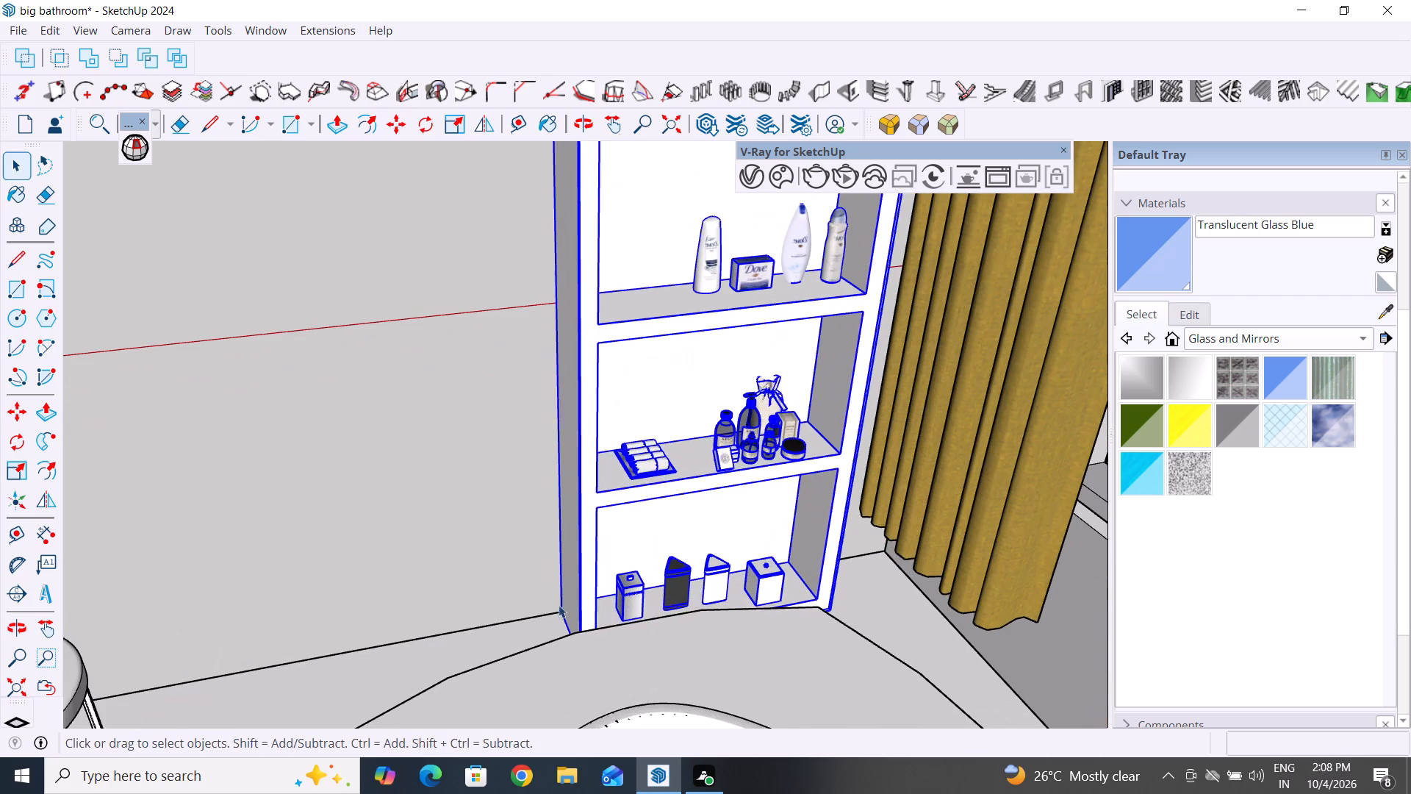
# Move the shelf unit about 13.7 inches along the floor's open edge so its bottom corner meets the window wall, and deselect it.
pyautogui.moveTo(595, 622); pyautogui.dragTo(1193, 579, button='middle')
pyautogui.moveTo(647, 537); pyautogui.dragTo(844, 575, button='middle')
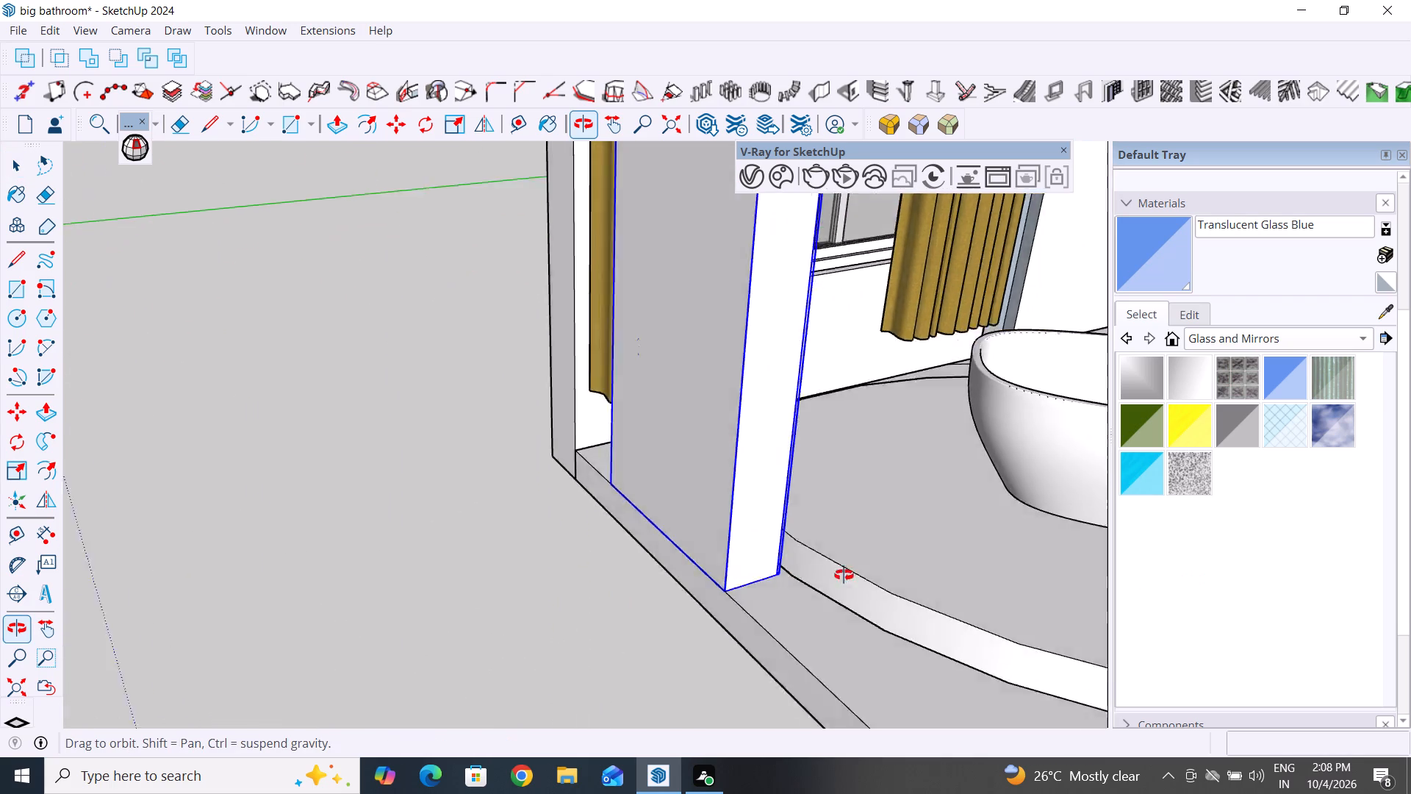
pyautogui.moveTo(844, 575); pyautogui.dragTo(1024, 576, button='middle')
pyautogui.scroll(4, 704, 491)
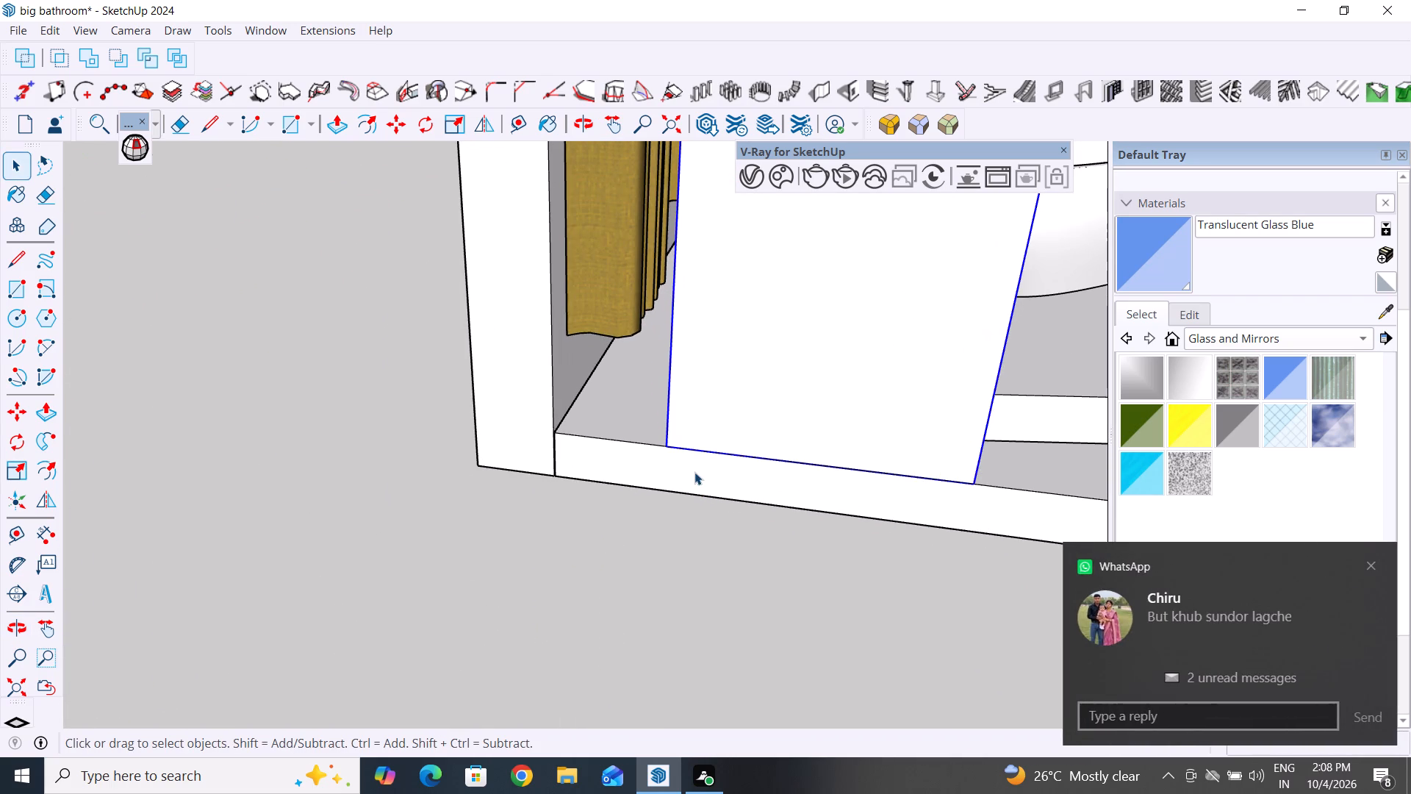
pyautogui.press('m')
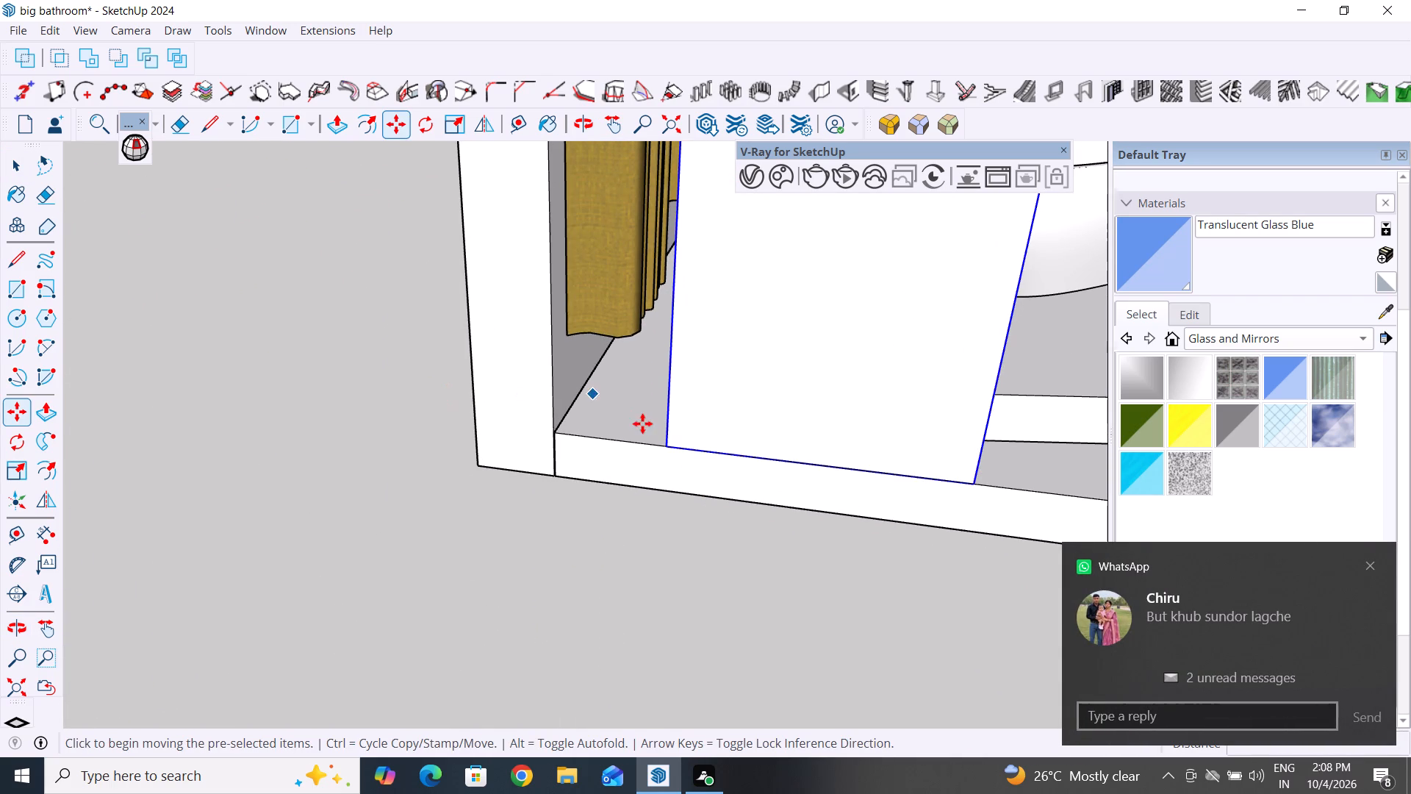
pyautogui.click(667, 443)
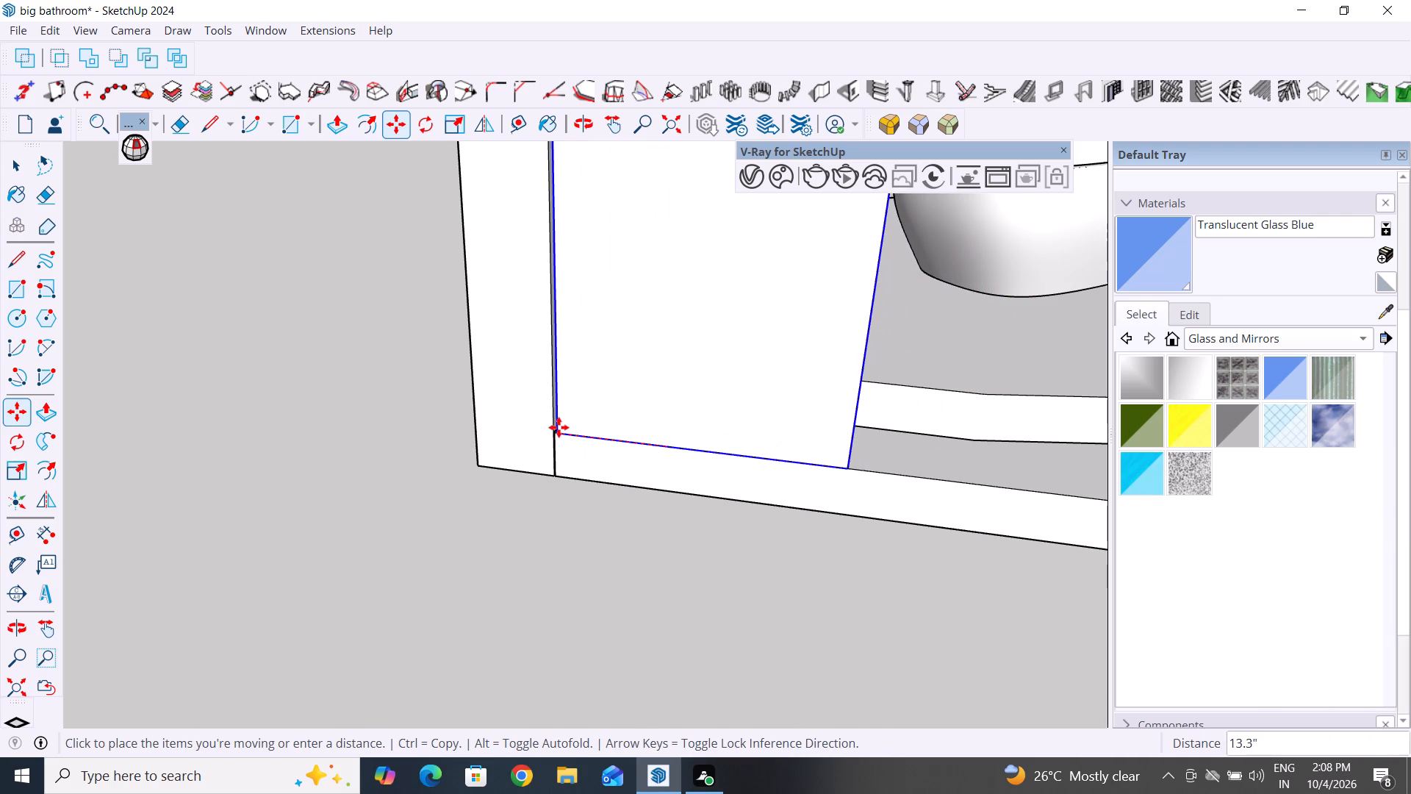
pyautogui.click(559, 429)
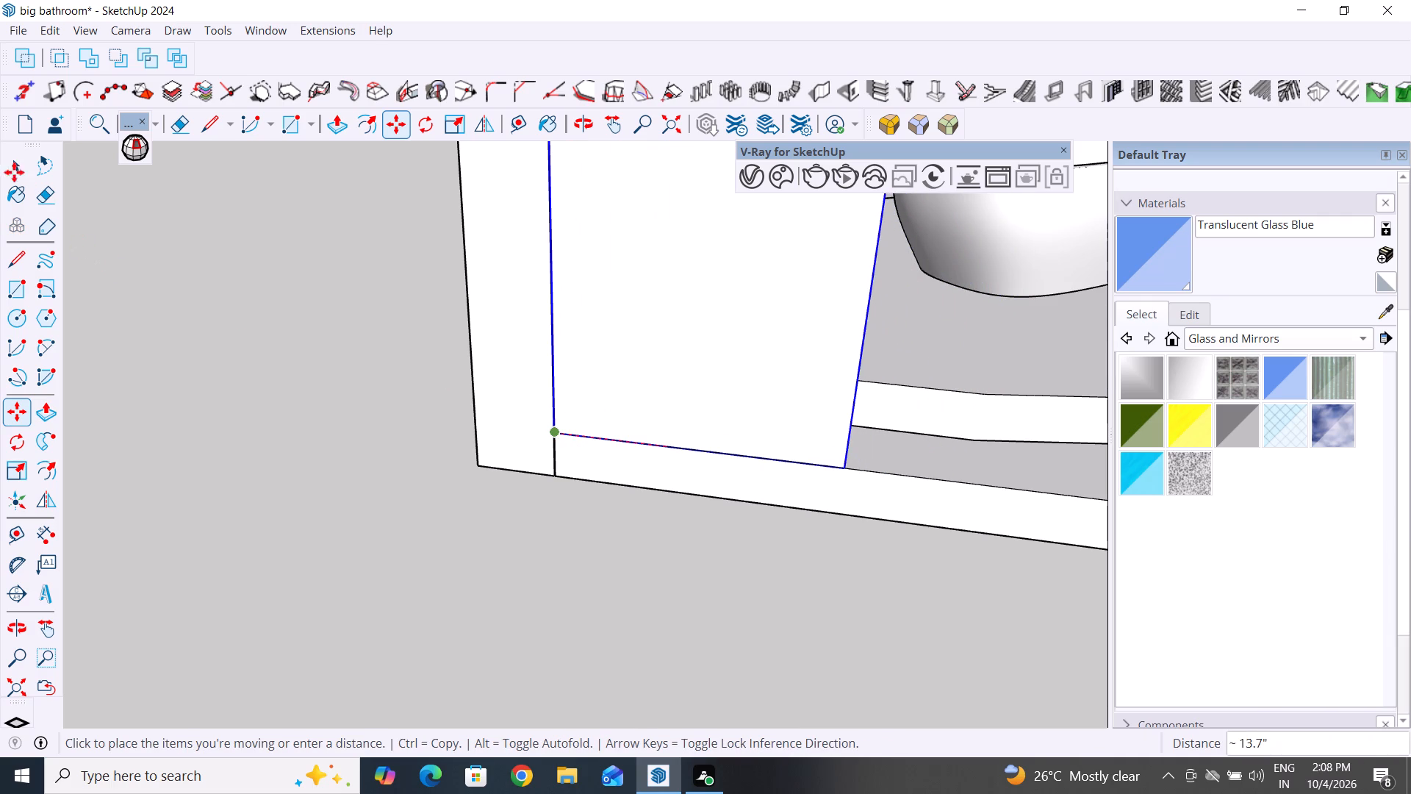
pyautogui.click(14, 172)
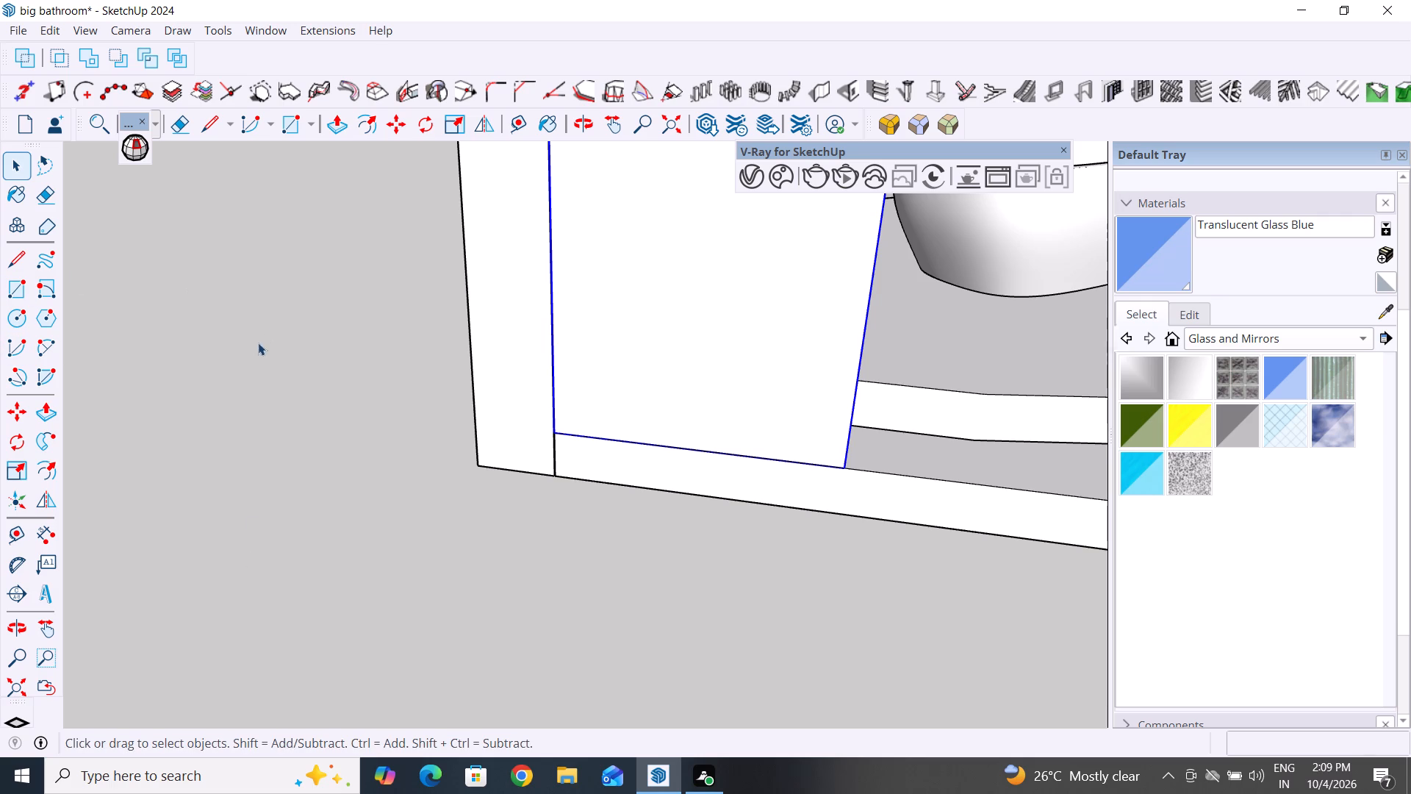
pyautogui.click(228, 303)
# Review the whole bathroom model with the placed shelf unit and the spare parts around it.
pyautogui.scroll(-12, 159, 558)
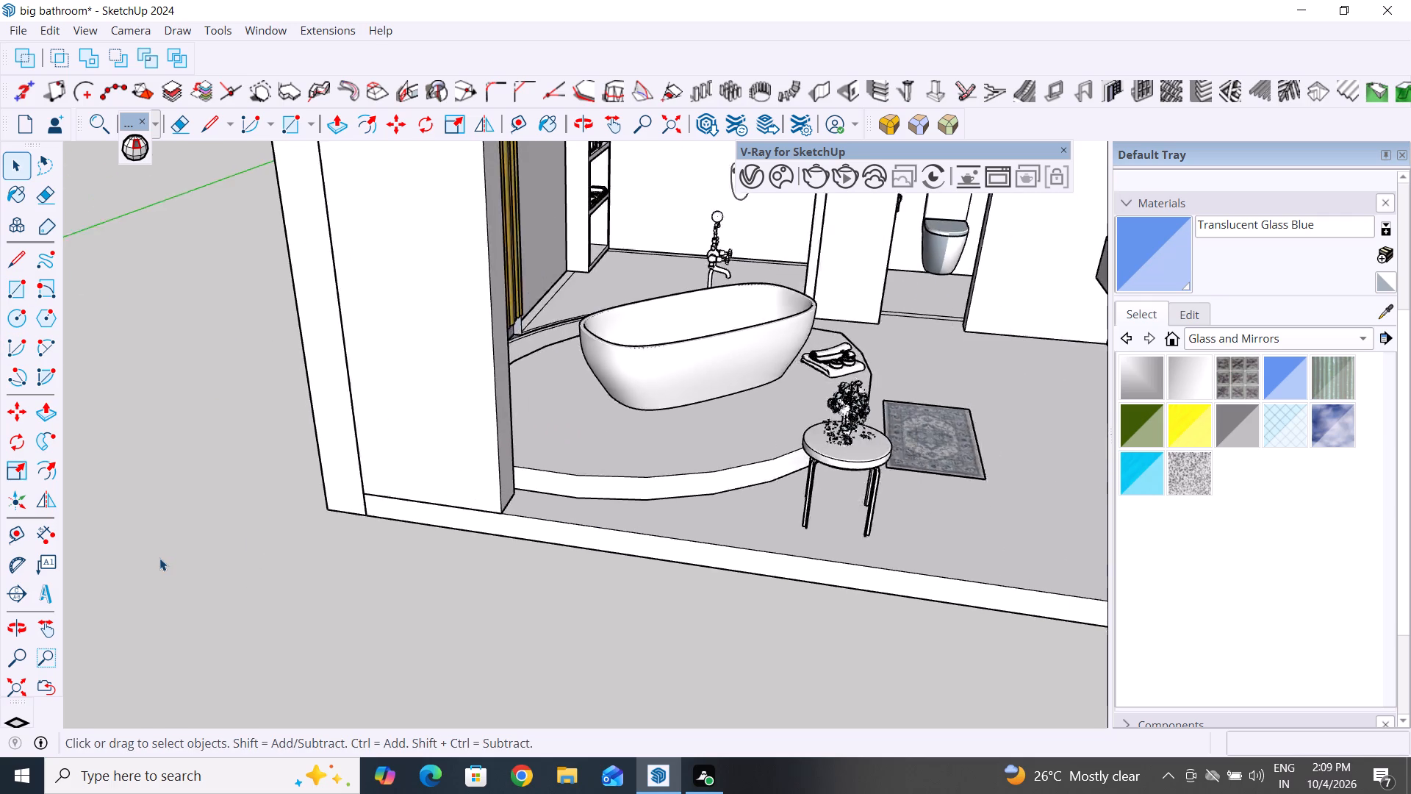
pyautogui.scroll(-7, 159, 558)
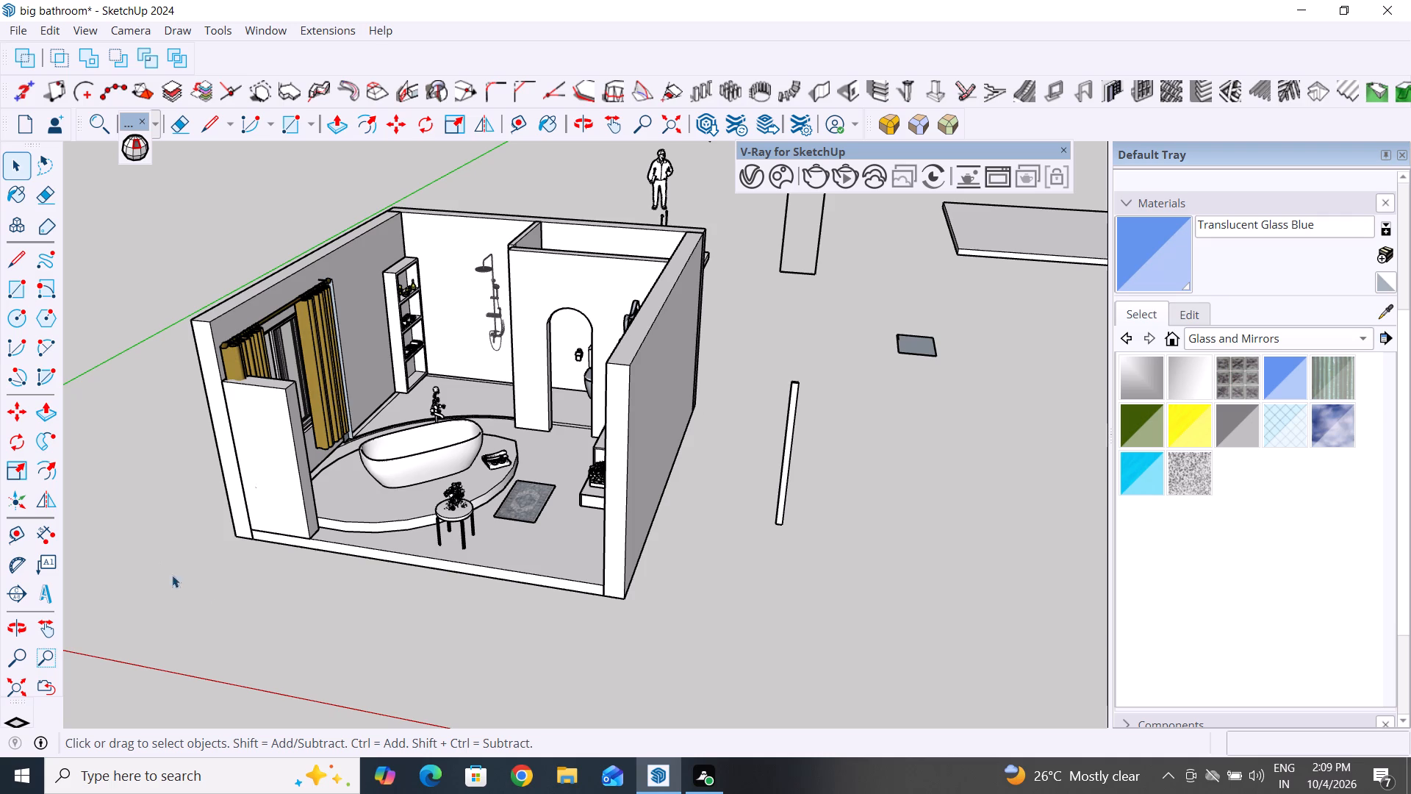
pyautogui.moveTo(697, 651); pyautogui.dragTo(553, 701, button='middle')
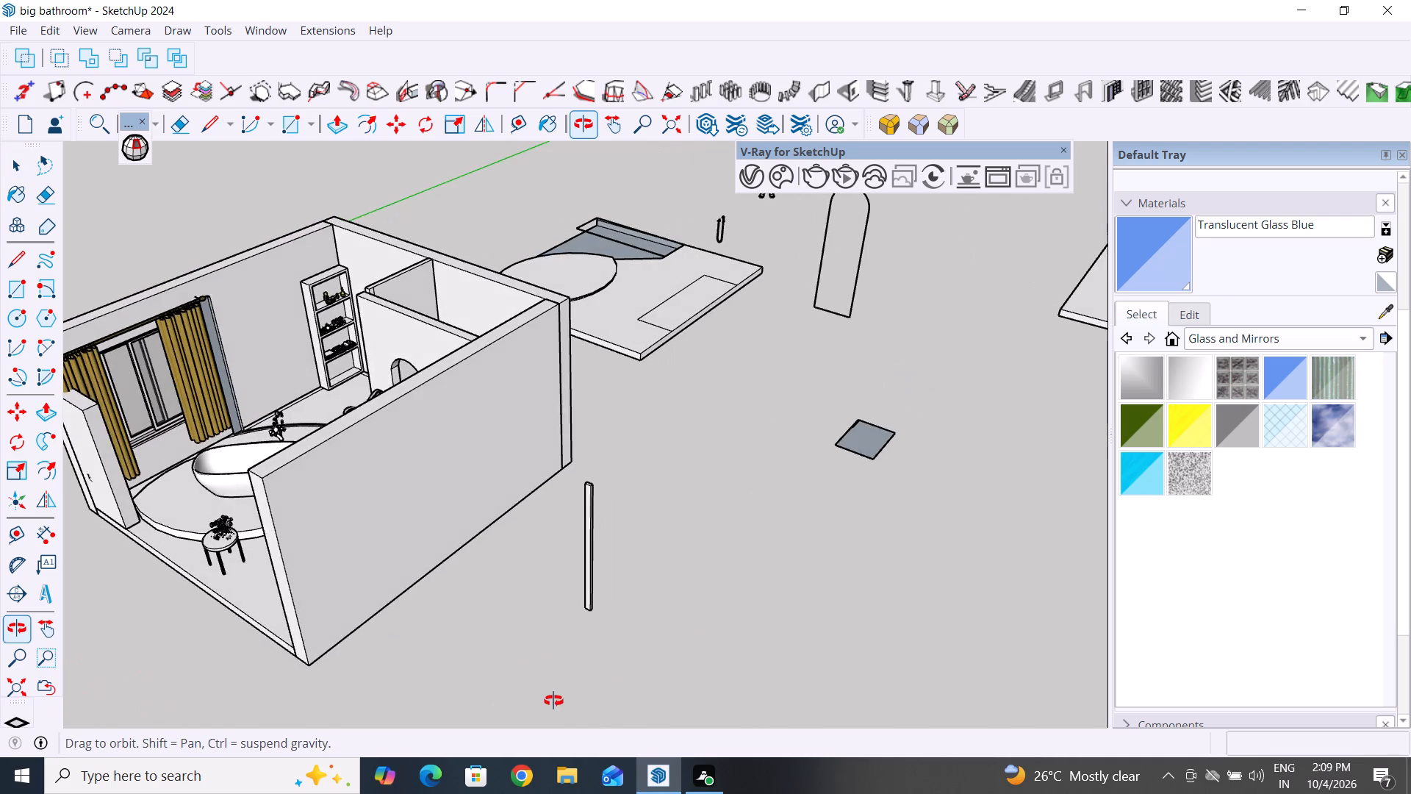
pyautogui.moveTo(553, 701); pyautogui.dragTo(426, 673, button='middle')
pyautogui.scroll(-3, 764, 579)
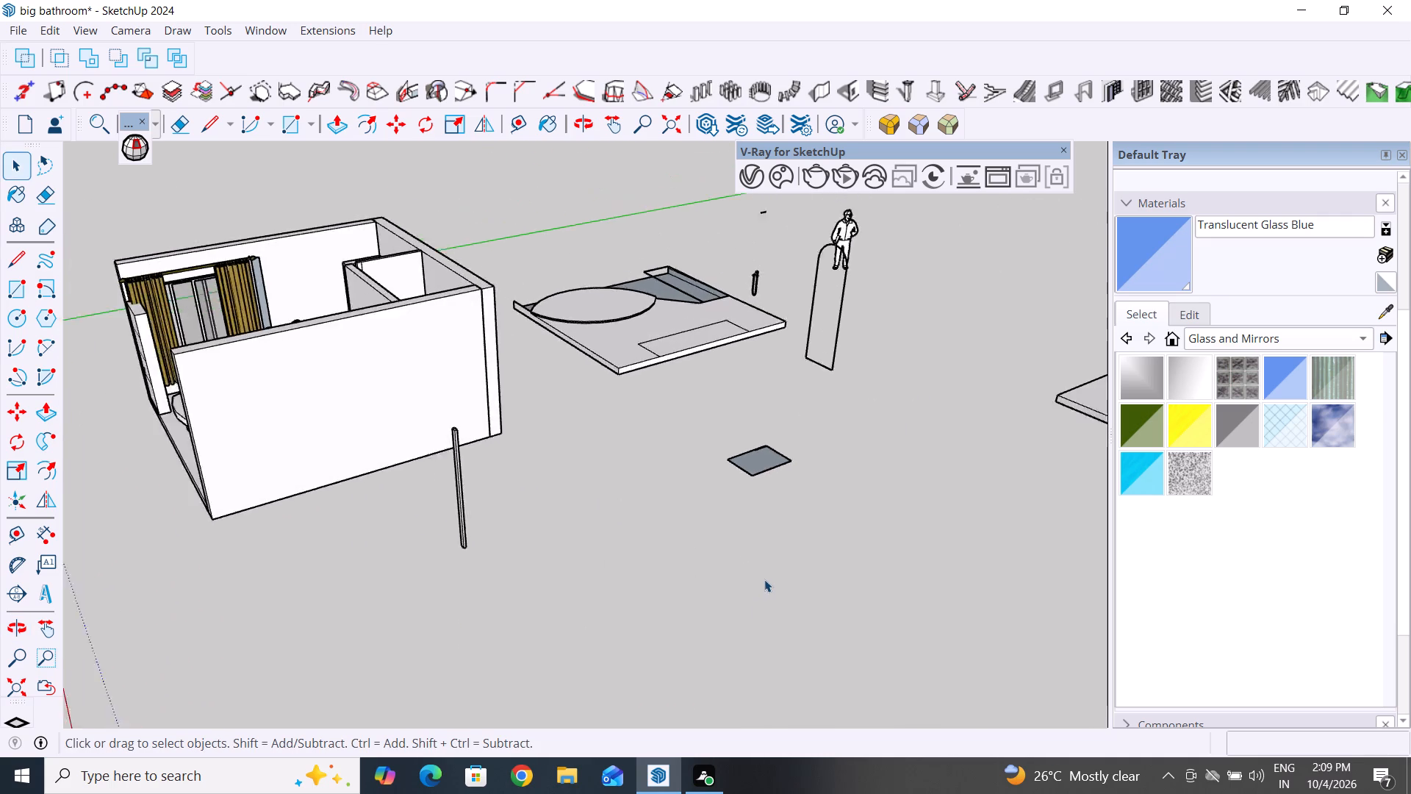
pyautogui.scroll(-2, 764, 579)
pyautogui.moveTo(739, 559); pyautogui.dragTo(434, 660, button='middle')
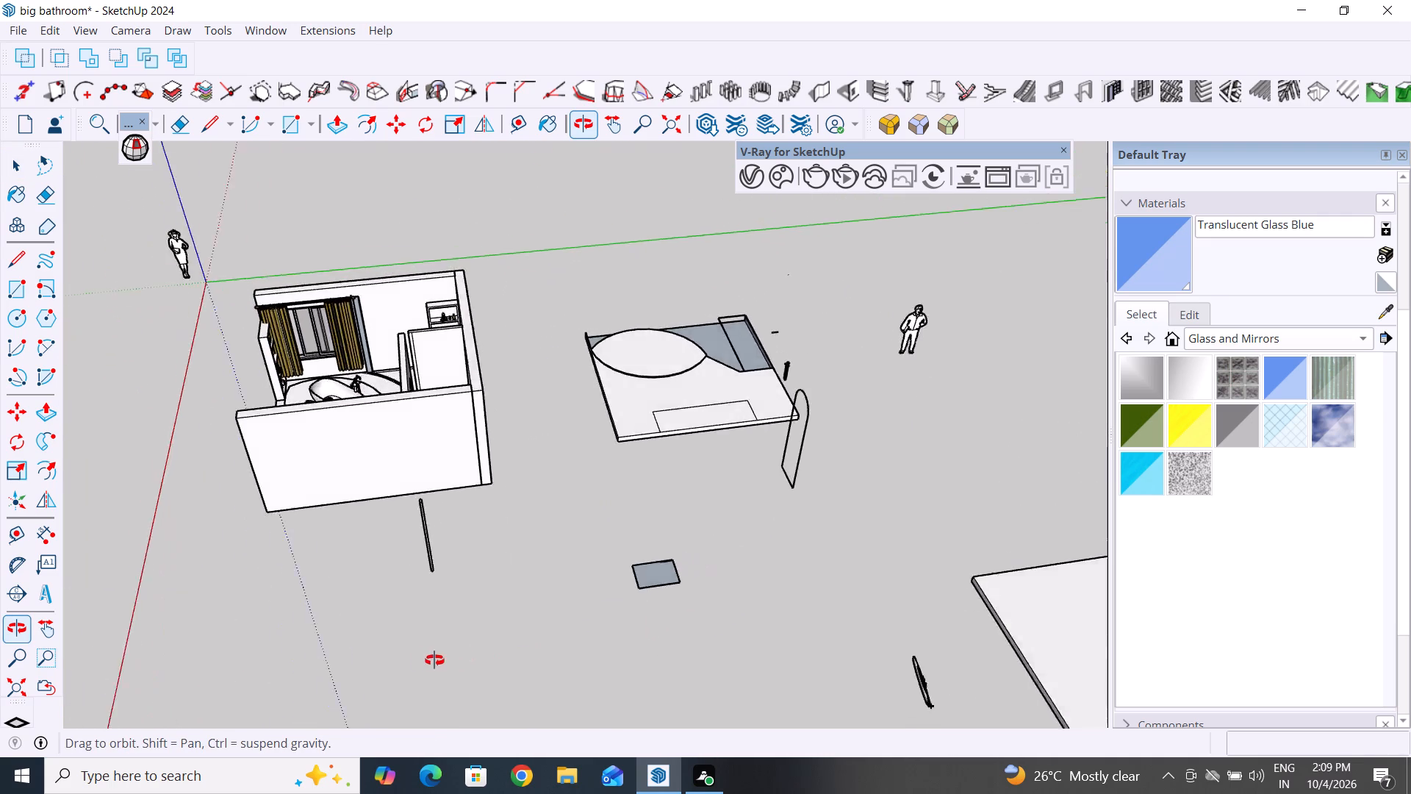
pyautogui.moveTo(434, 660); pyautogui.dragTo(410, 665, button='middle')
# Move the shelf unit about 17.9 inches along the floor's open edge, away from the window wall, and deselect it.
pyautogui.scroll(12, 334, 279)
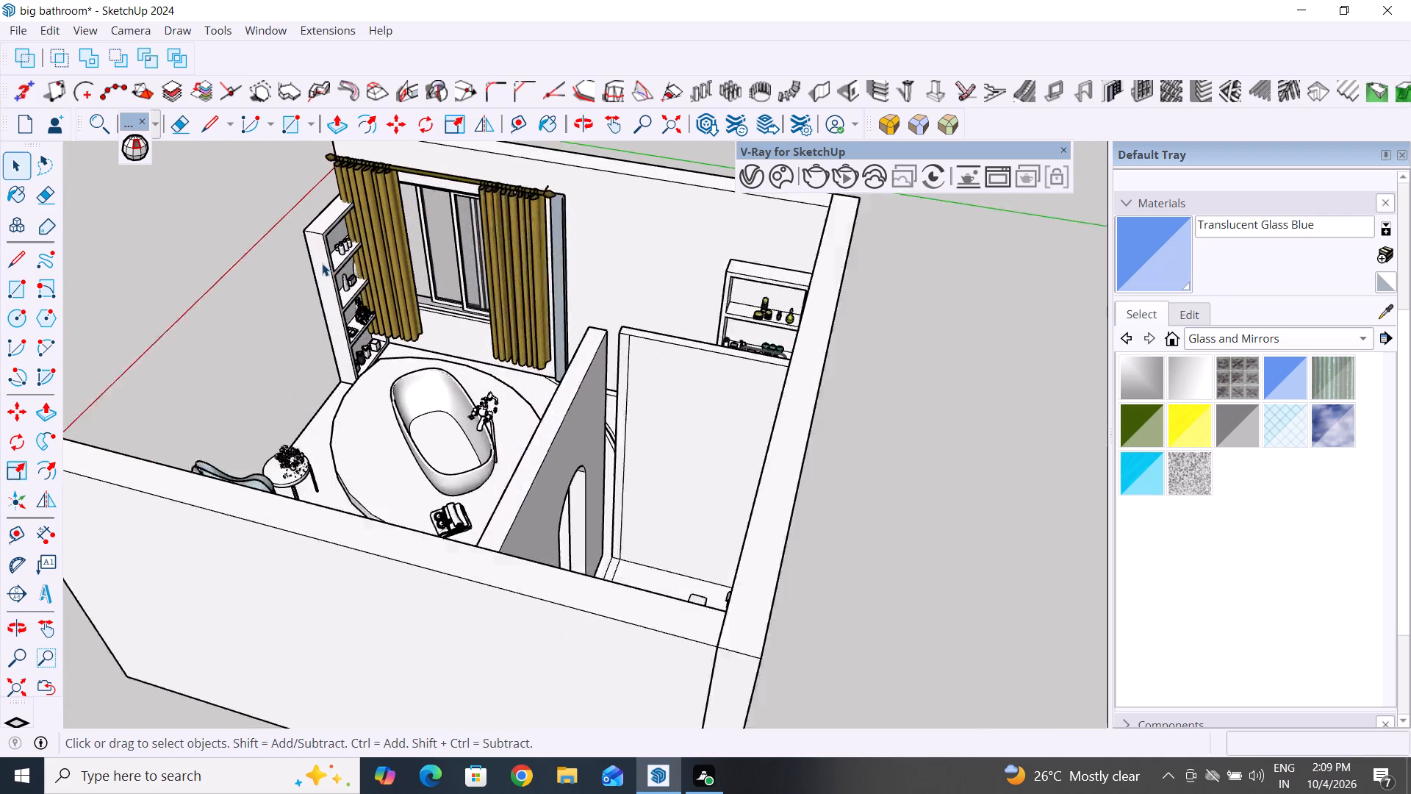
pyautogui.scroll(5, 322, 263)
pyautogui.scroll(4, 368, 415)
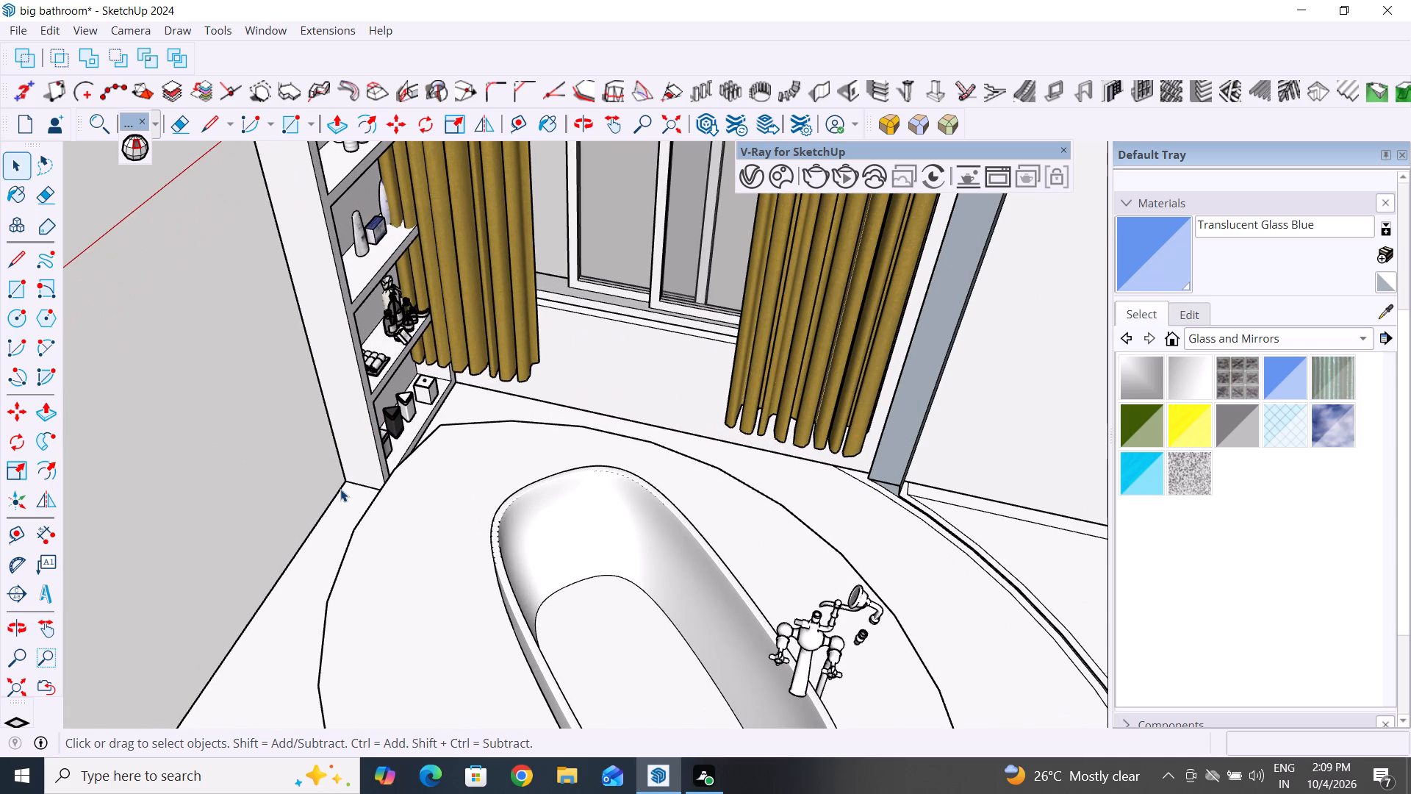
pyautogui.press('m')
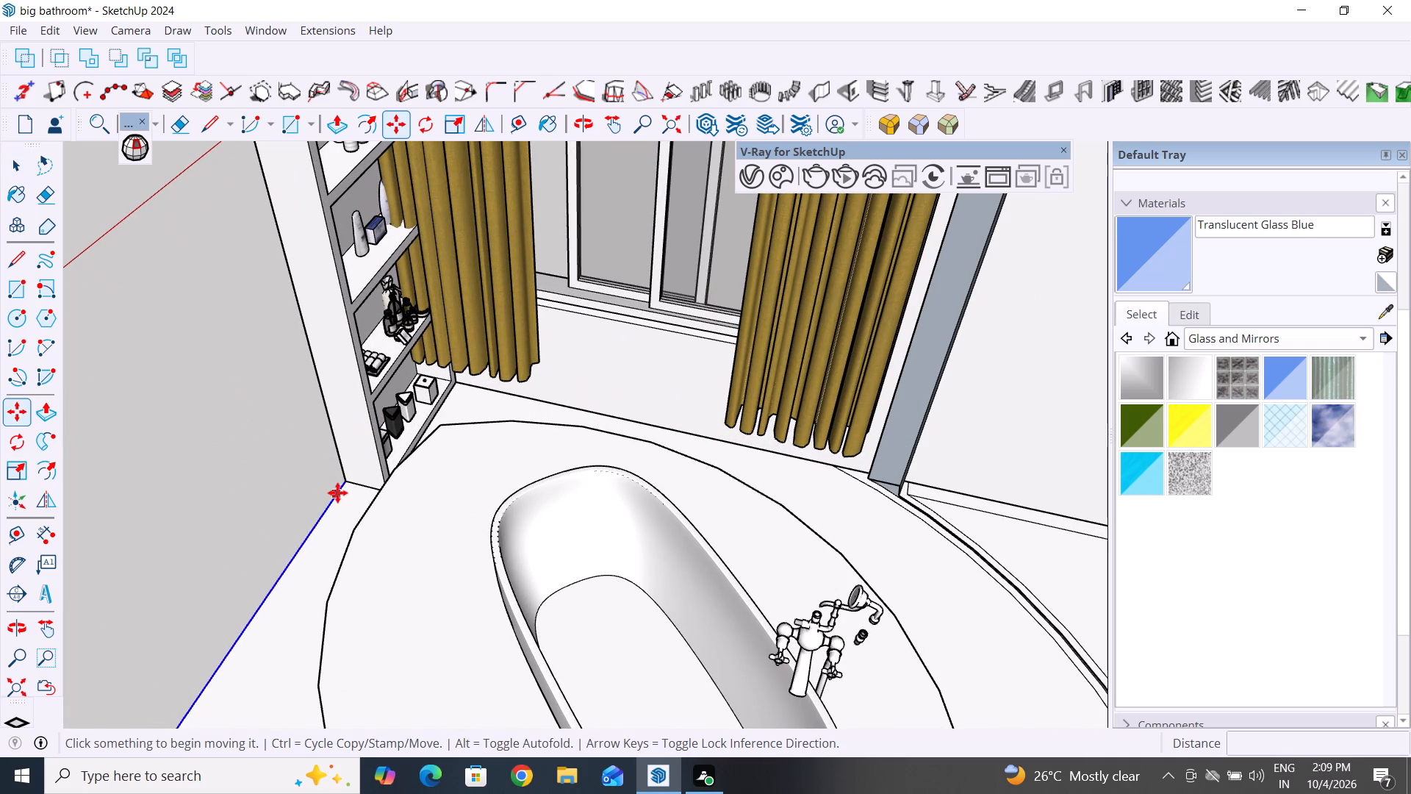
pyautogui.click(341, 482)
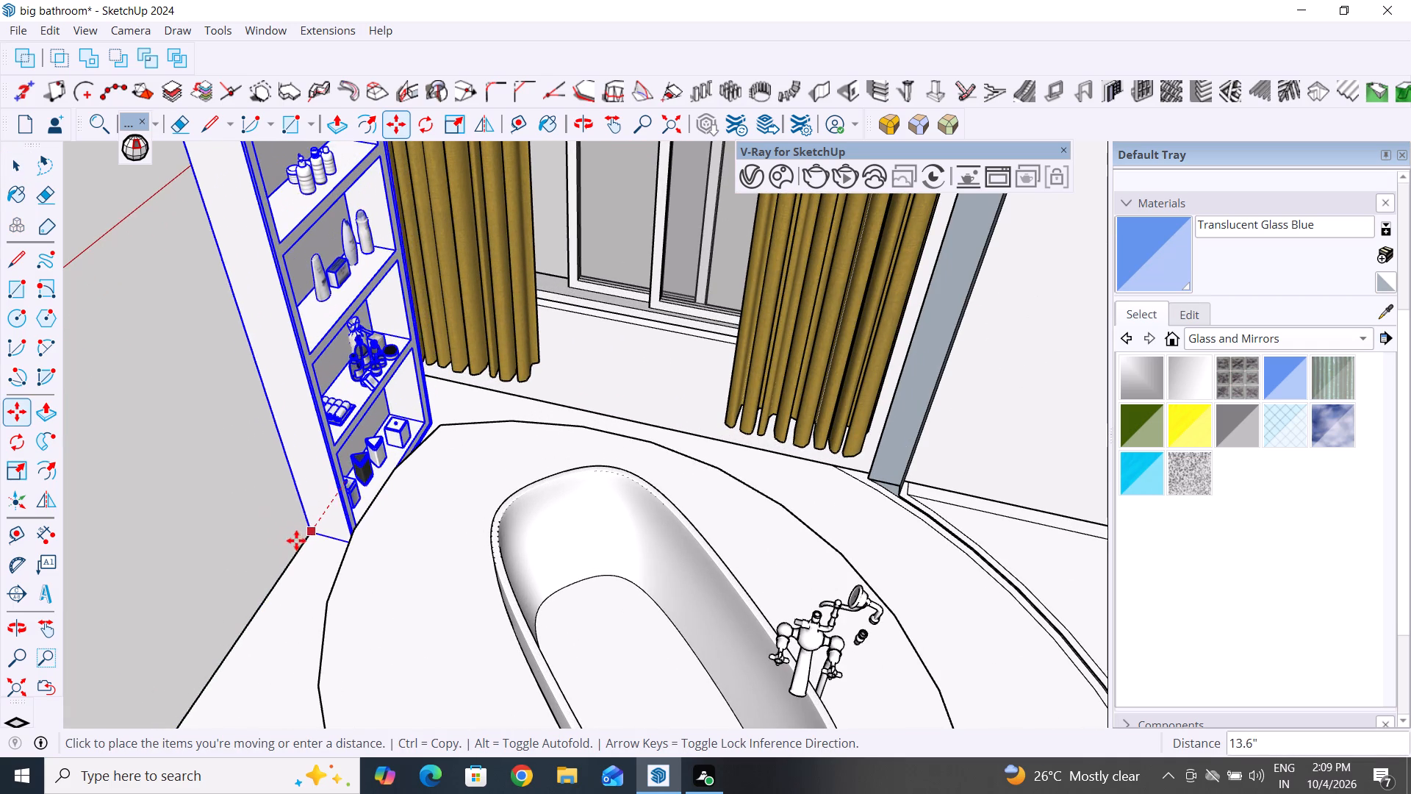
pyautogui.click(294, 546)
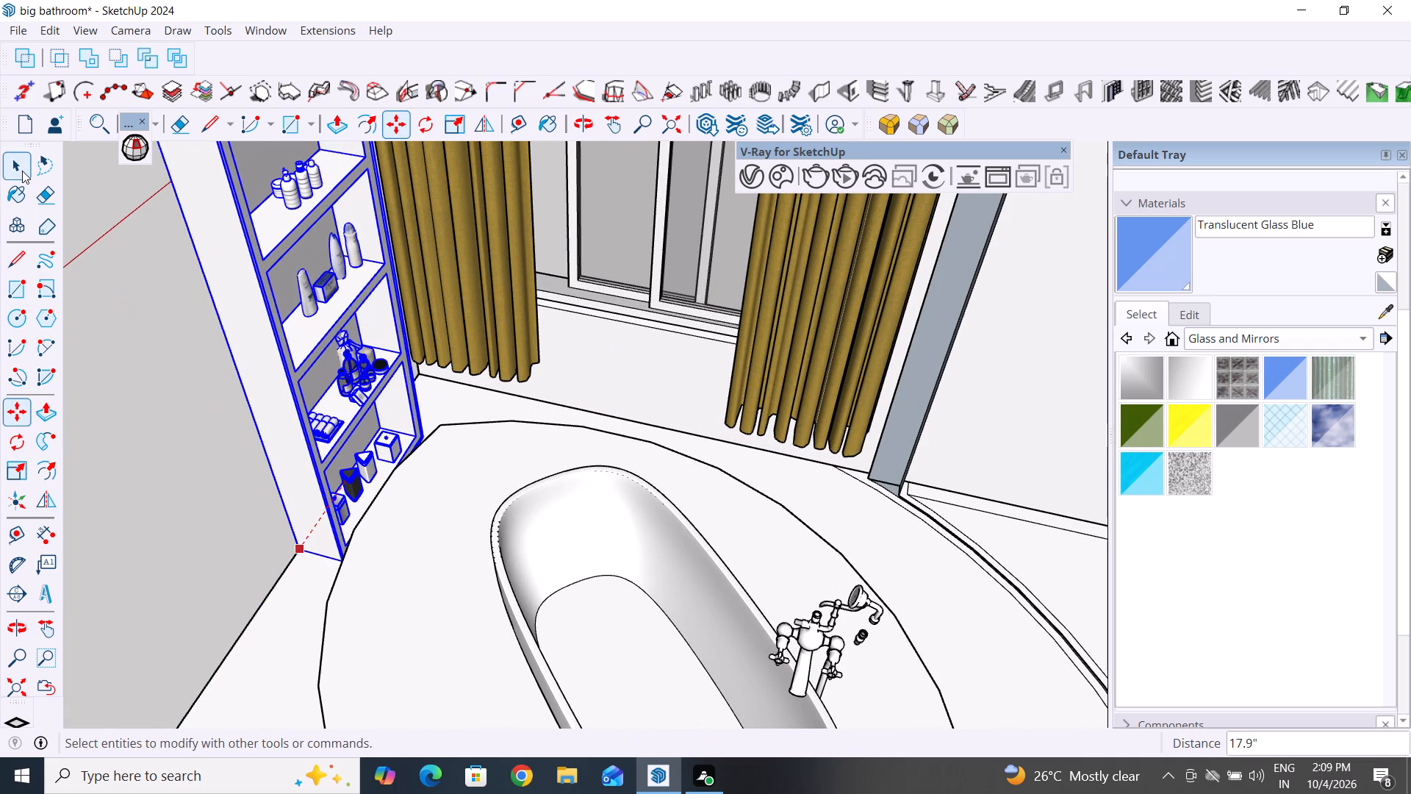
pyautogui.click(22, 171)
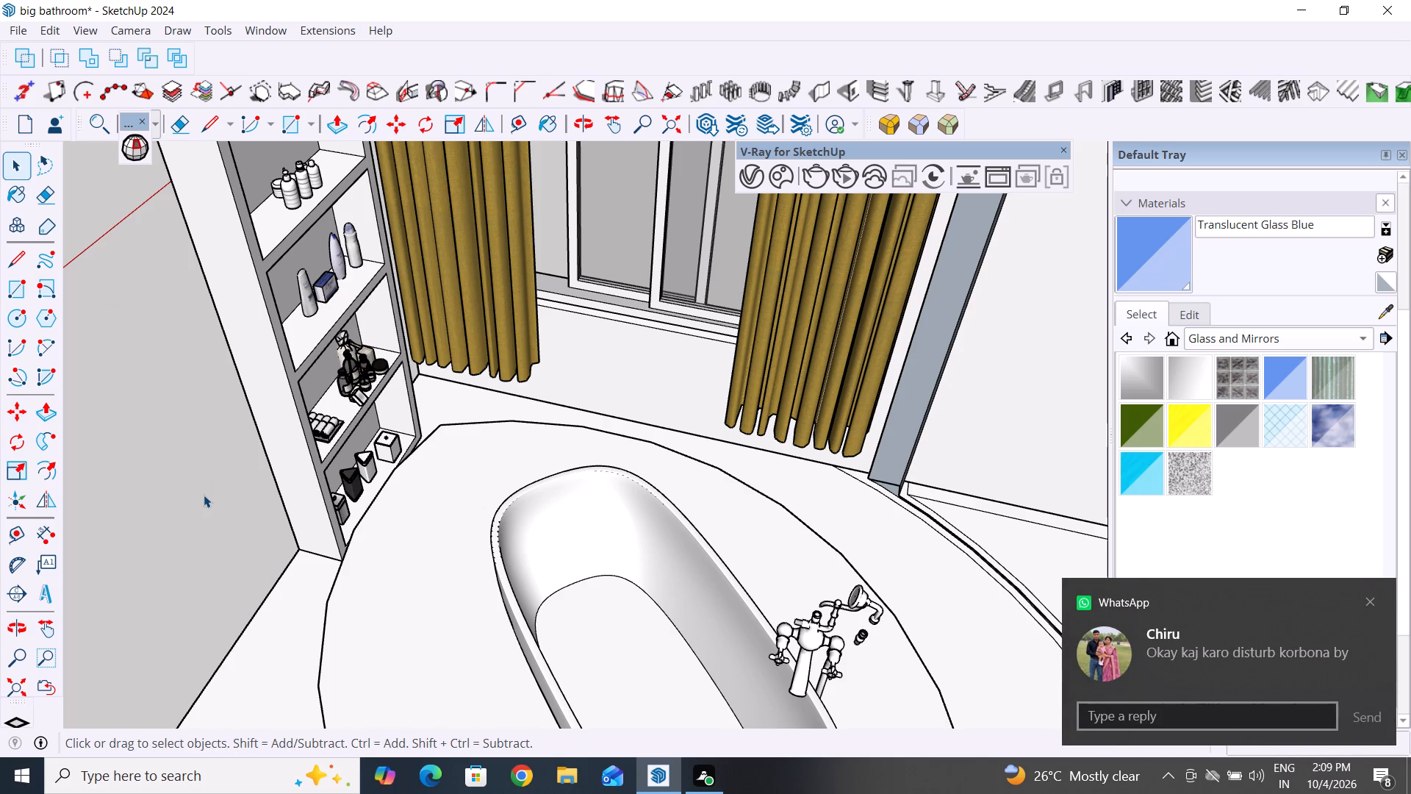
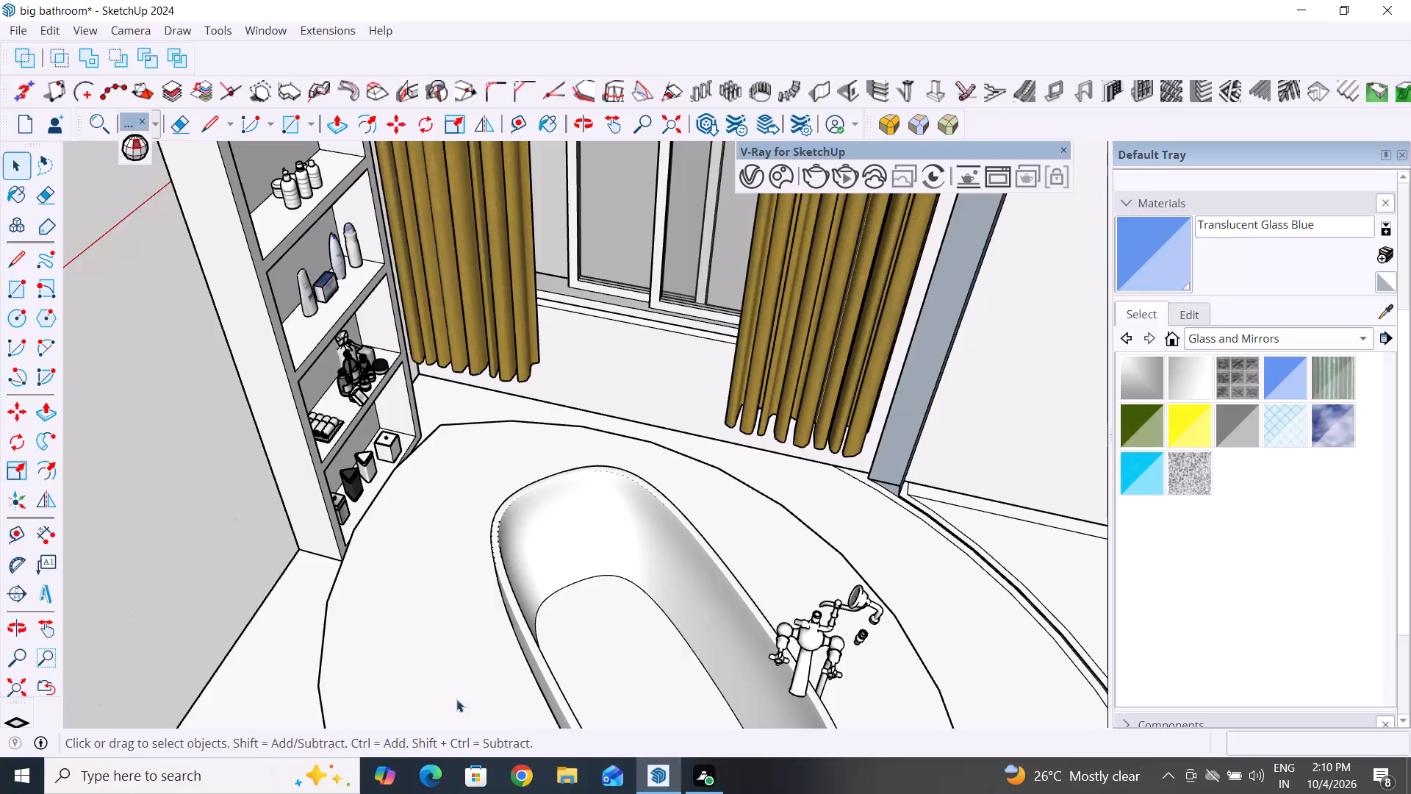
# Examine the bathroom from several sides, checking the shelf unit's placement against the window wall, tub platform and shower area.
pyautogui.scroll(-5, 458, 640)
pyautogui.moveTo(597, 634); pyautogui.dragTo(531, 591, button='middle')
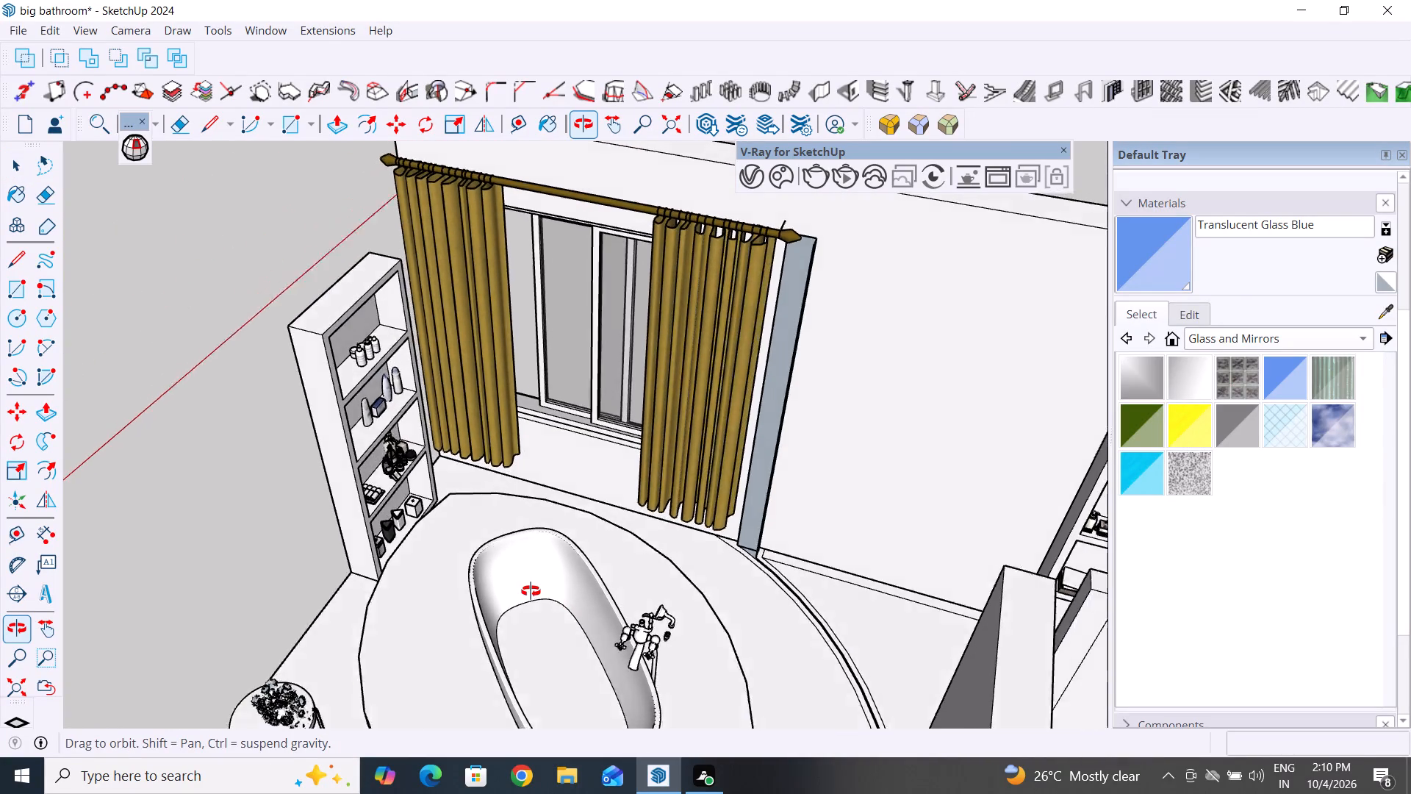
pyautogui.moveTo(531, 591); pyautogui.dragTo(769, 595, button='middle')
pyautogui.scroll(-5, 588, 546)
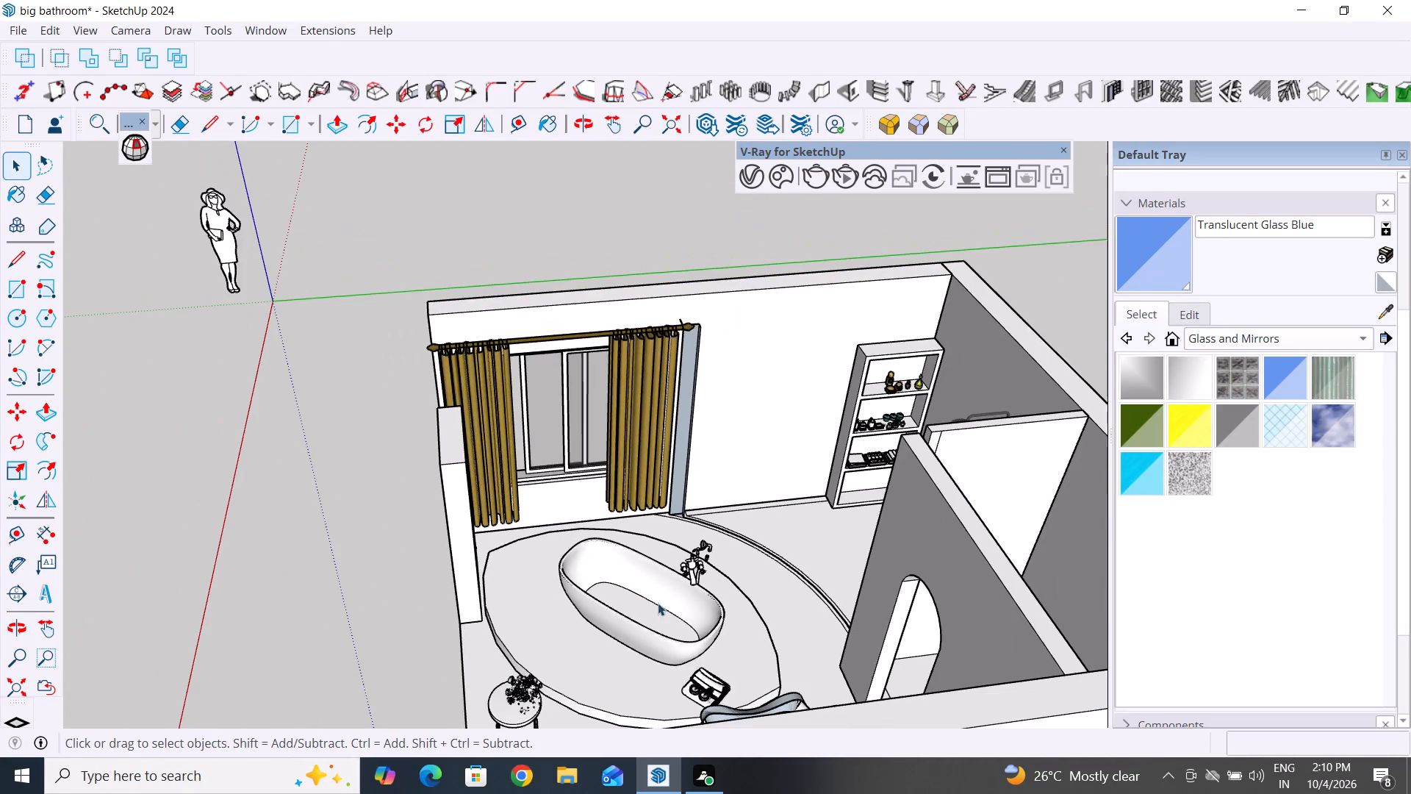
pyautogui.moveTo(681, 609); pyautogui.dragTo(865, 614, button='middle')
pyautogui.scroll(-5, 660, 548)
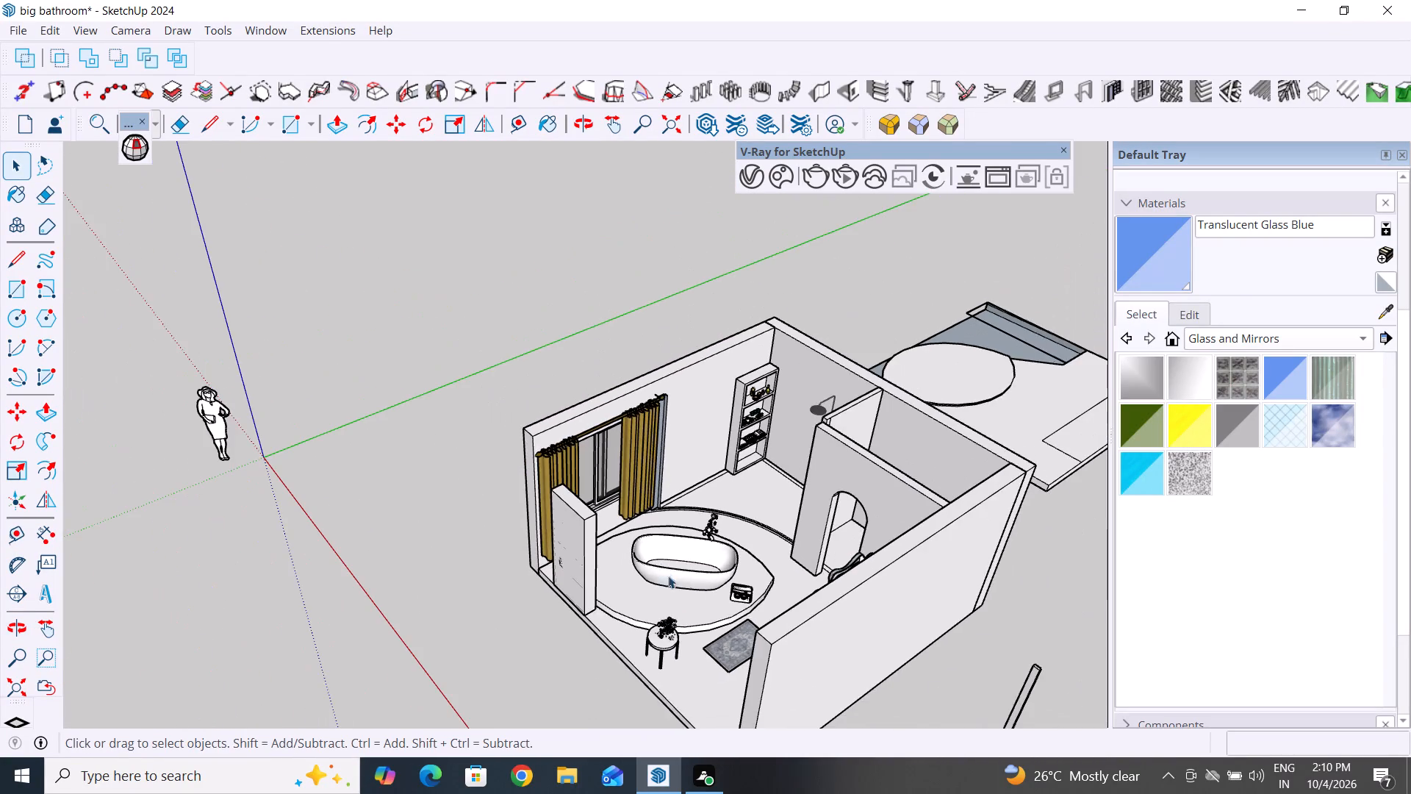
pyautogui.moveTo(668, 576); pyautogui.dragTo(606, 577, button='middle')
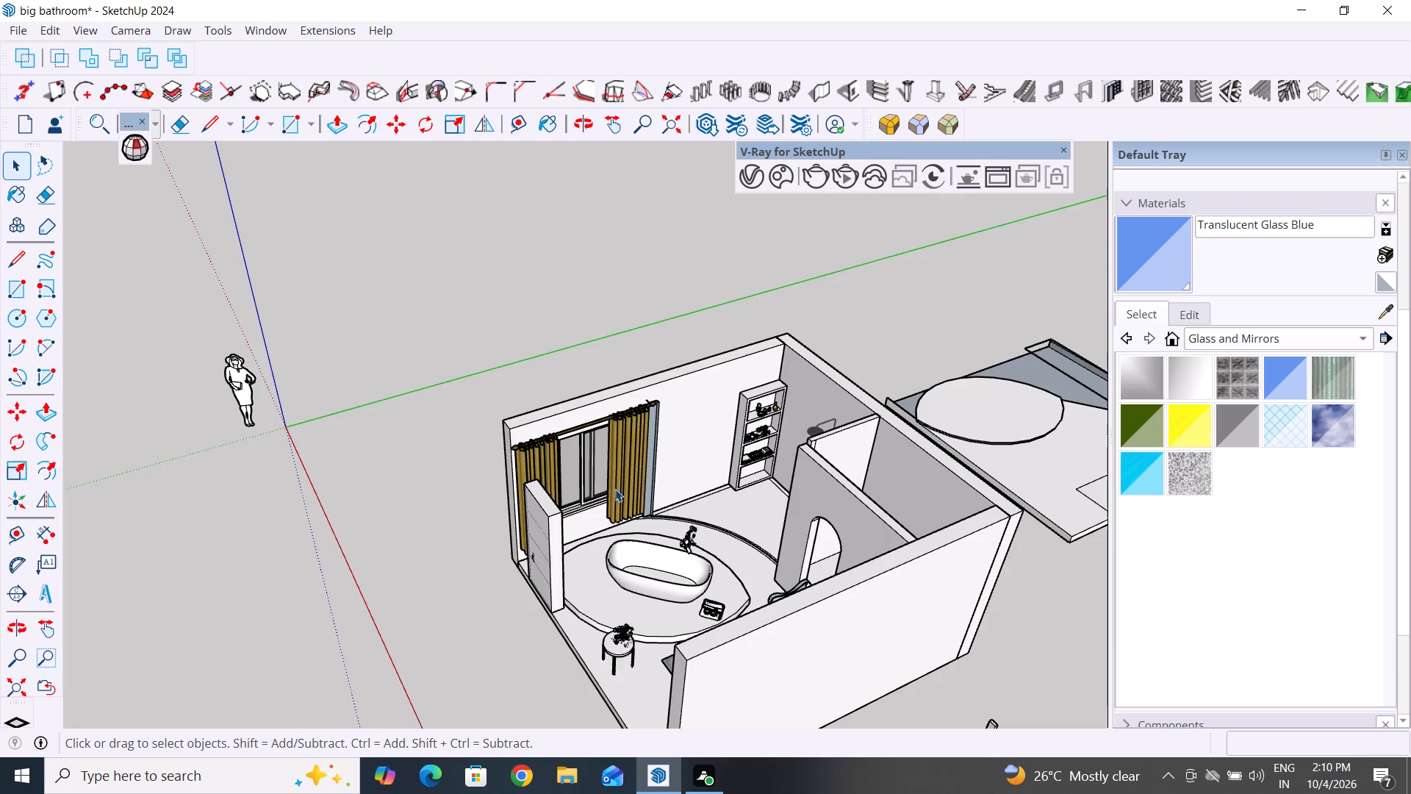
pyautogui.scroll(-4, 615, 489)
pyautogui.moveTo(705, 587); pyautogui.dragTo(747, 594, button='middle')
pyautogui.scroll(2, 763, 603)
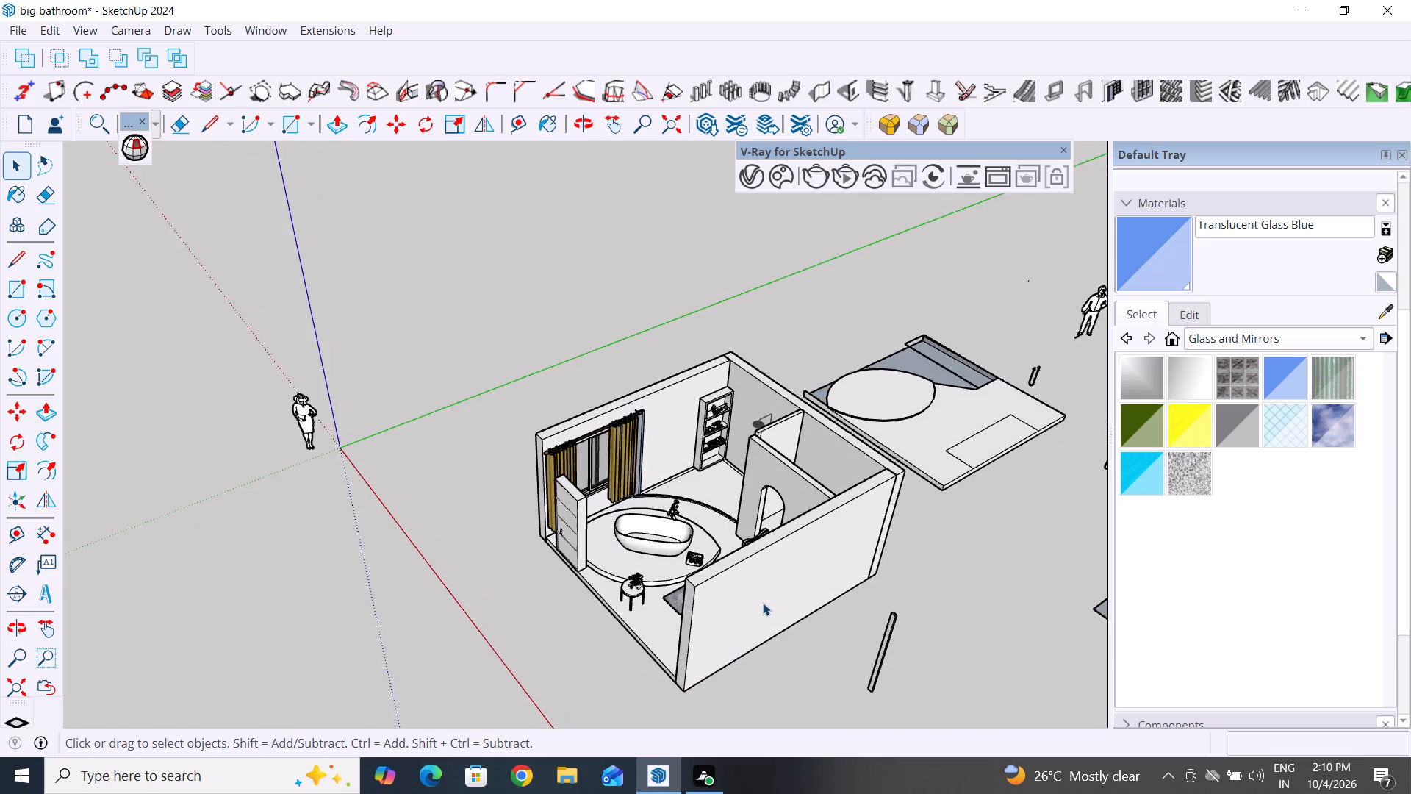
pyautogui.scroll(2, 763, 603)
pyautogui.scroll(3, 682, 601)
pyautogui.moveTo(606, 631); pyautogui.dragTo(933, 618, button='middle')
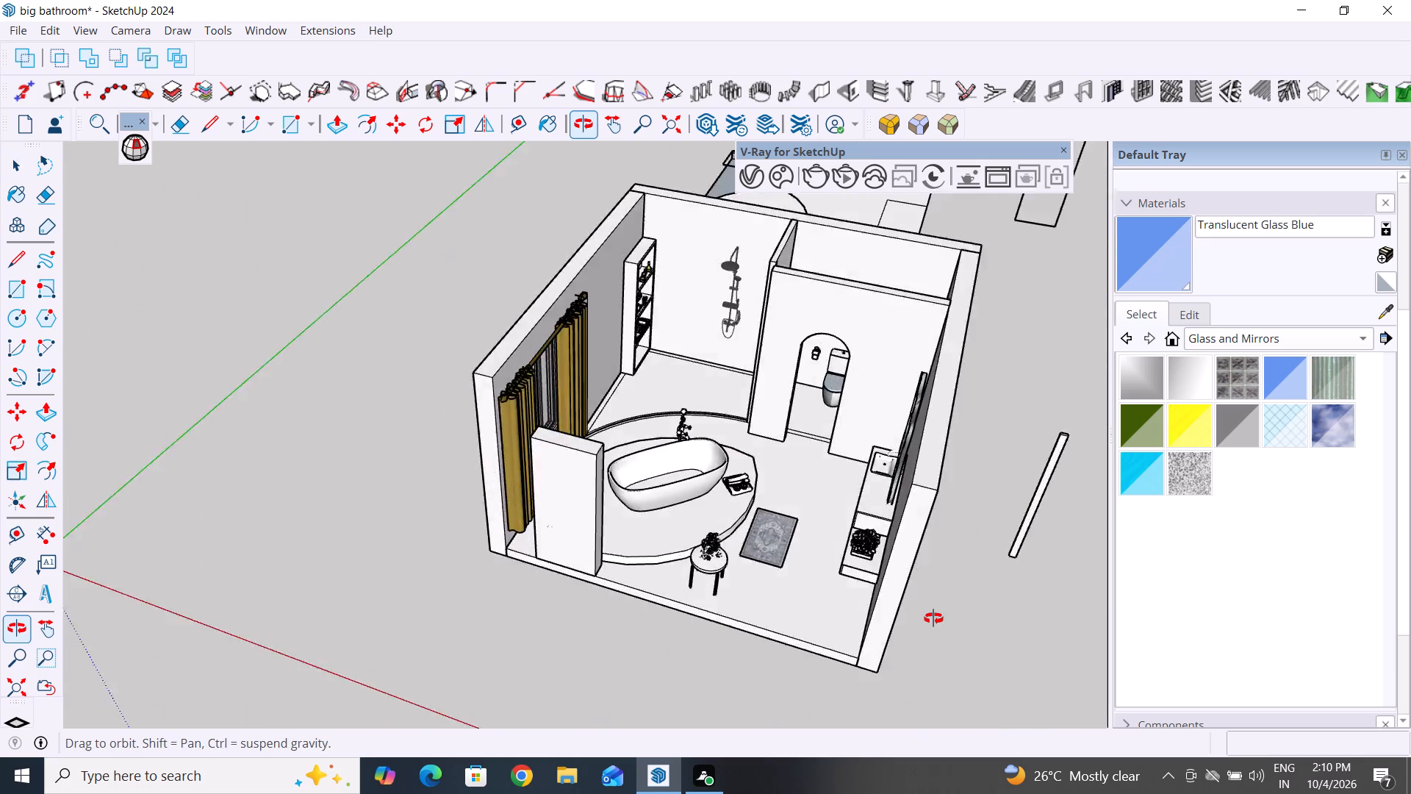
pyautogui.moveTo(933, 618); pyautogui.dragTo(765, 609, button='middle')
pyautogui.scroll(1, 847, 610)
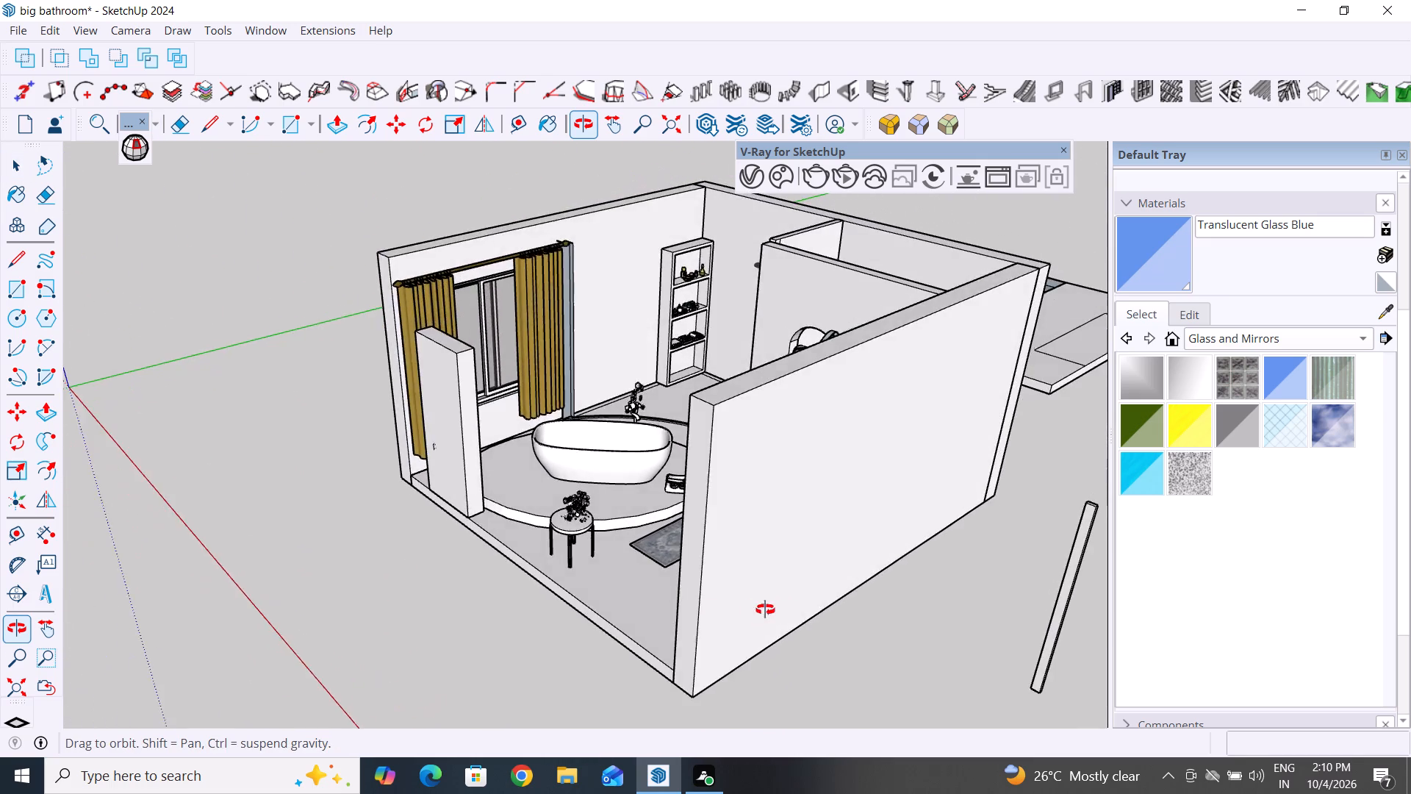
pyautogui.moveTo(765, 609); pyautogui.dragTo(887, 700, button='middle')
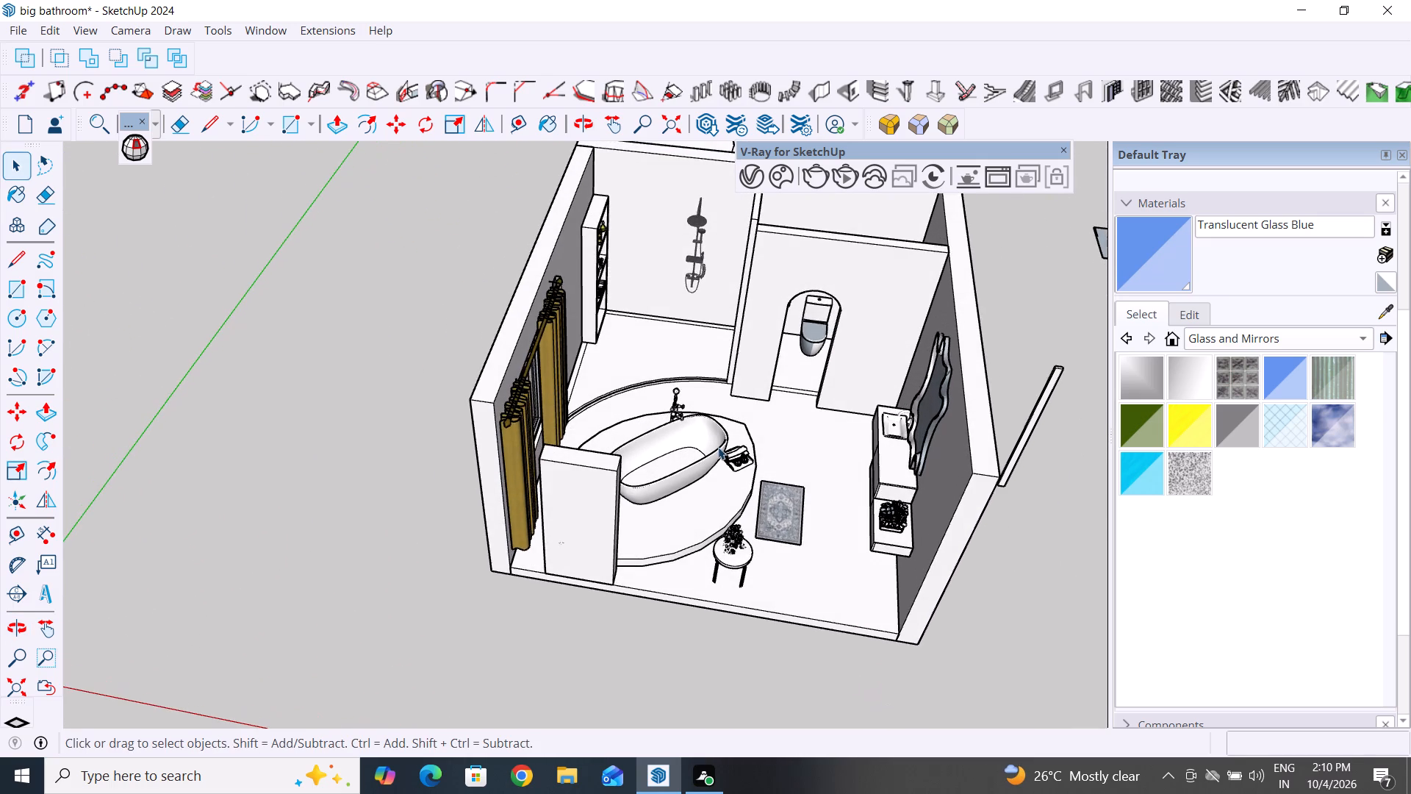
# Paint the shower-area floor behind the curved tub step with Color A01 from the Colors collection.
pyautogui.scroll(4, 697, 382)
pyautogui.click(689, 356)
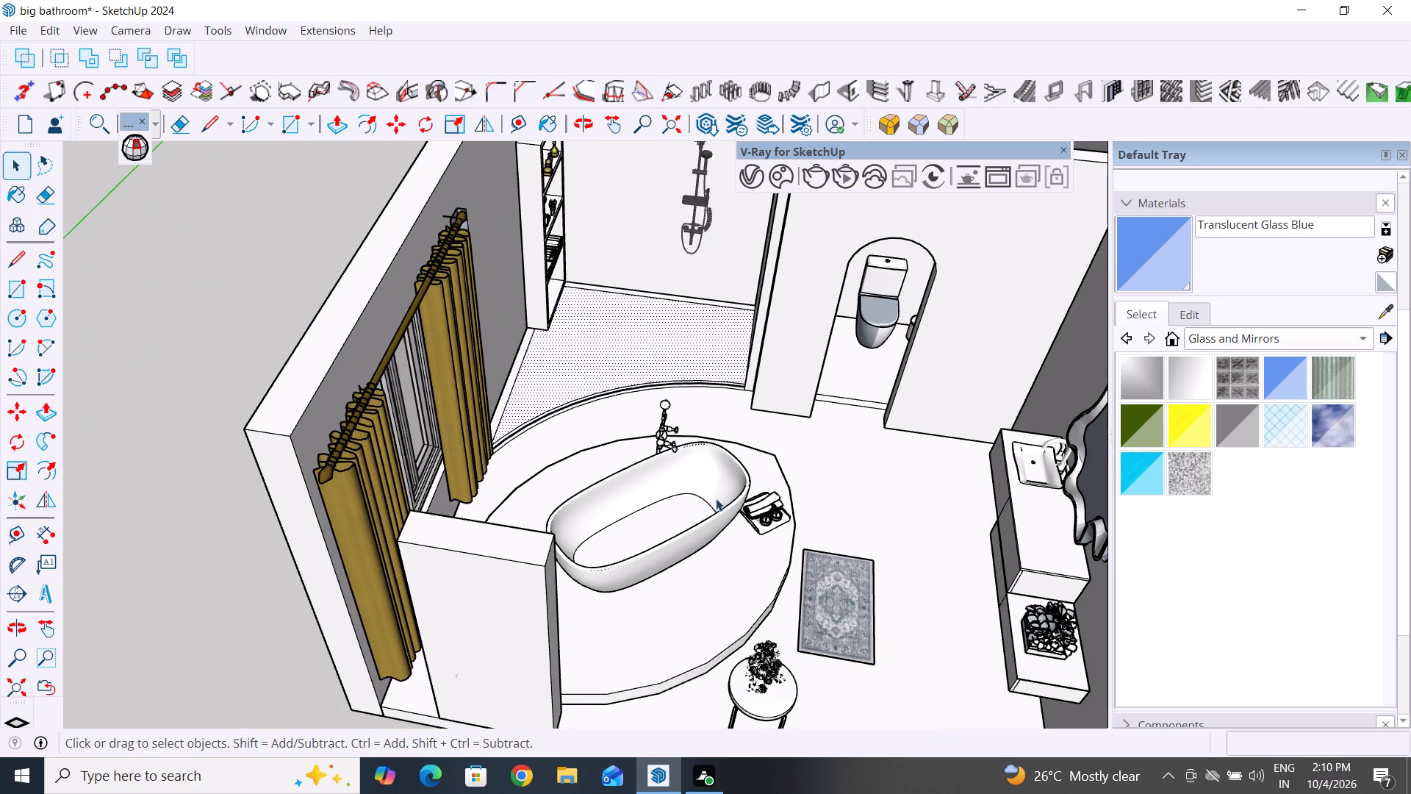
pyautogui.click(1278, 342)
pyautogui.scroll(4, 1189, 312)
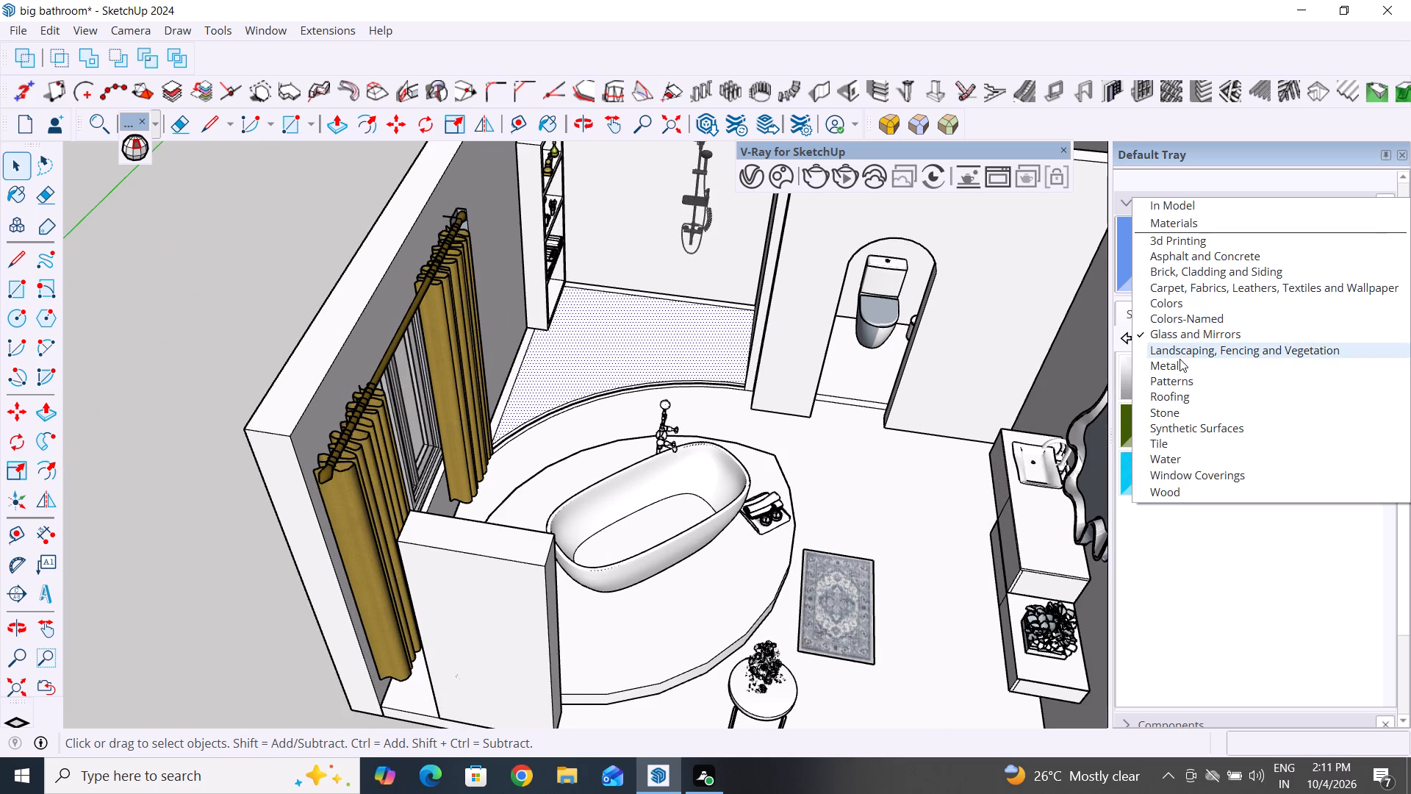
pyautogui.click(1185, 304)
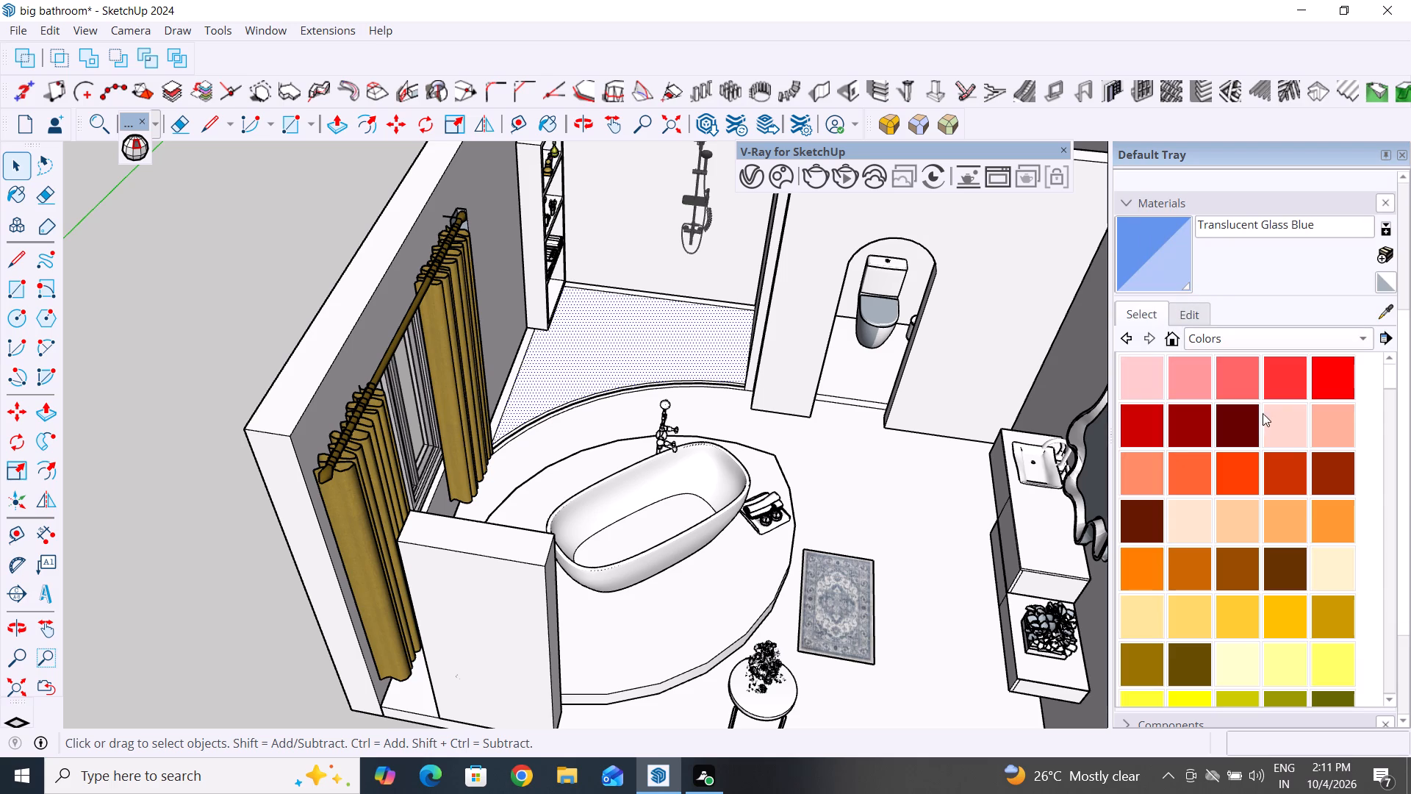
pyautogui.click(1144, 372)
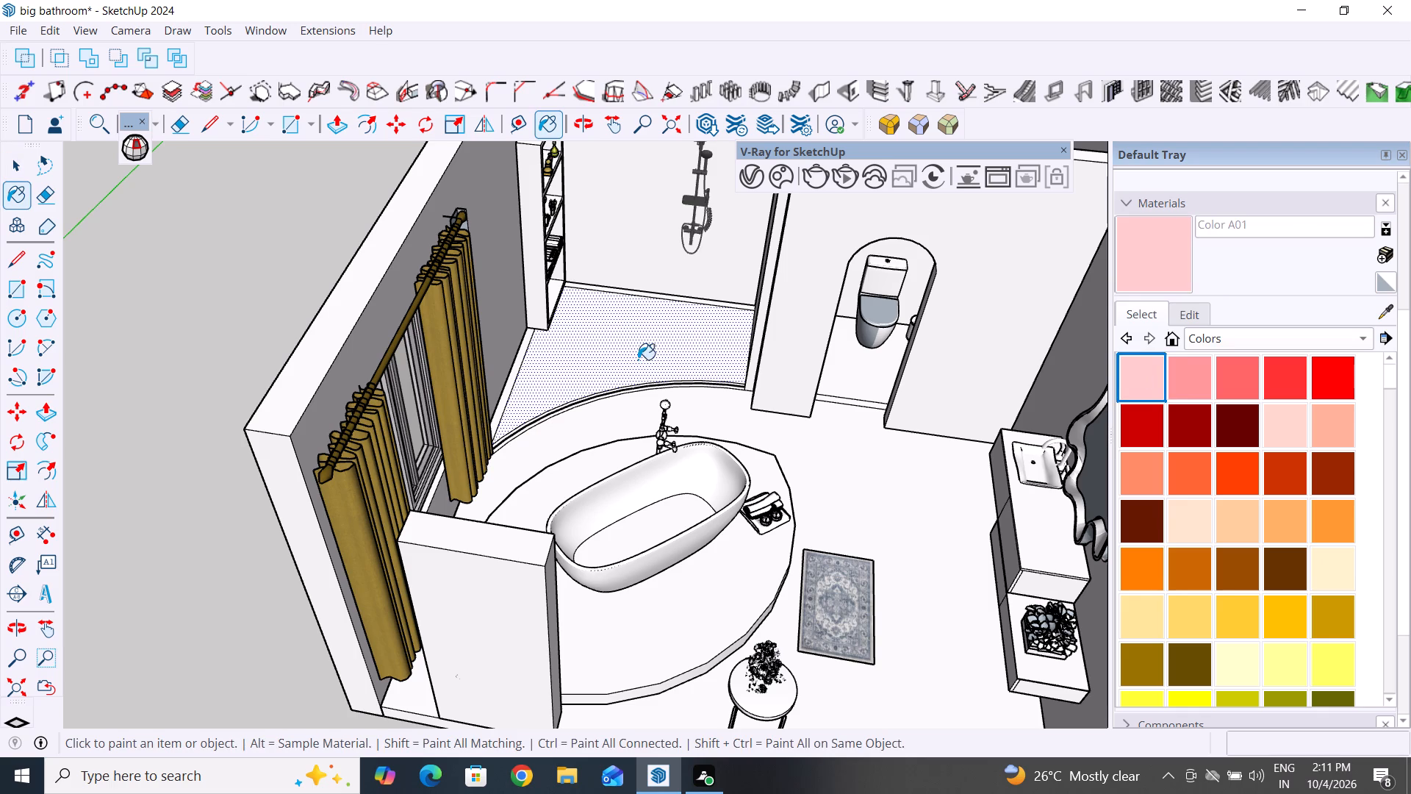
pyautogui.click(635, 360)
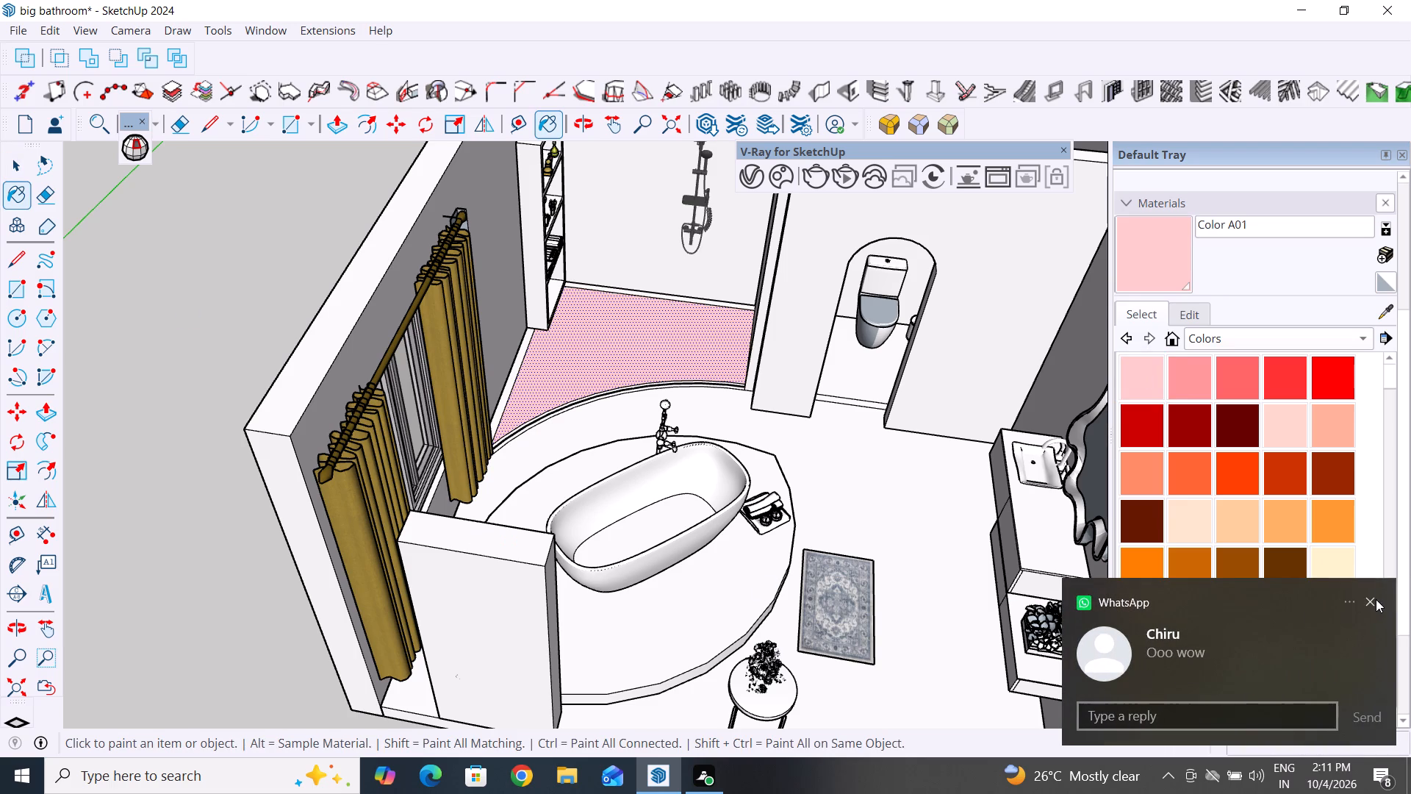
pyautogui.click(1370, 601)
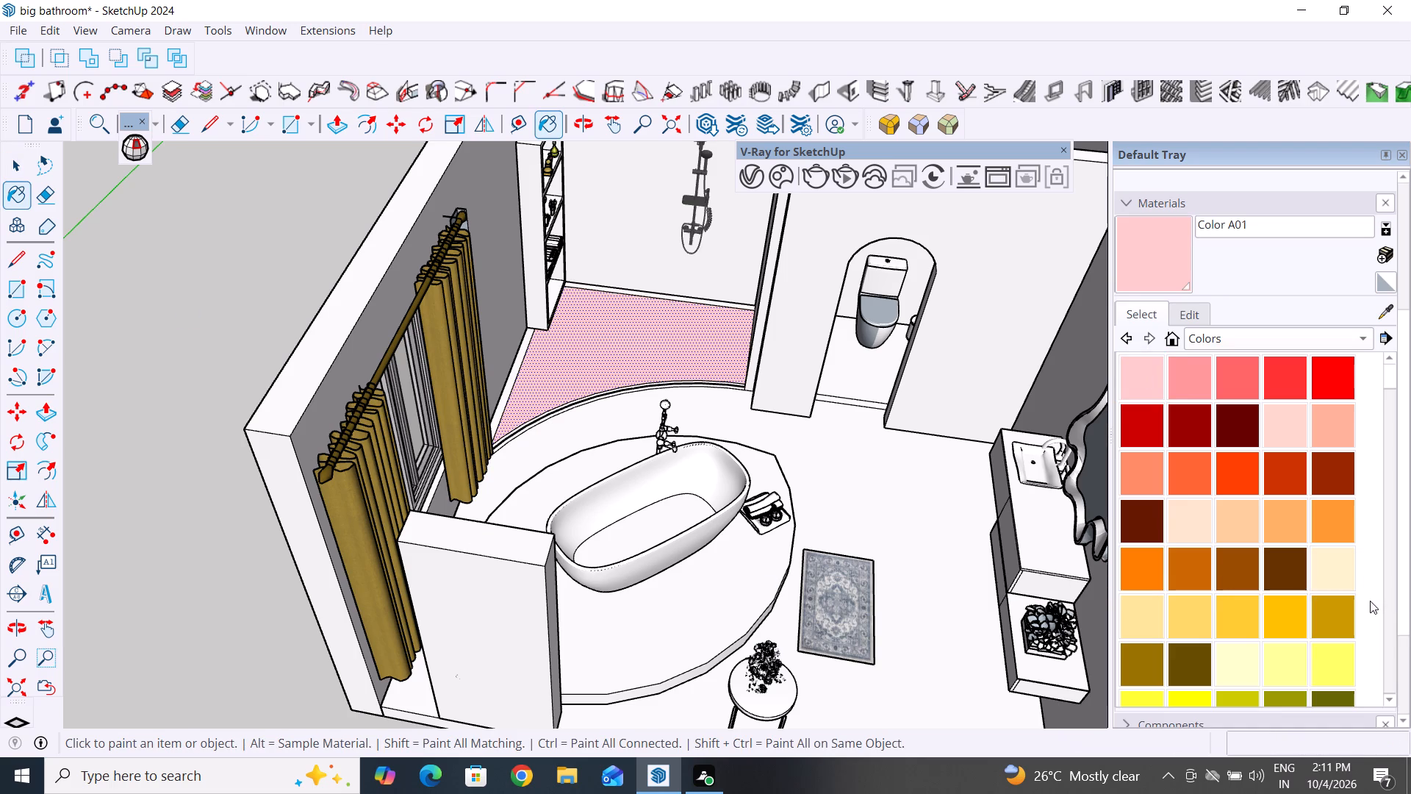
pyautogui.click(24, 173)
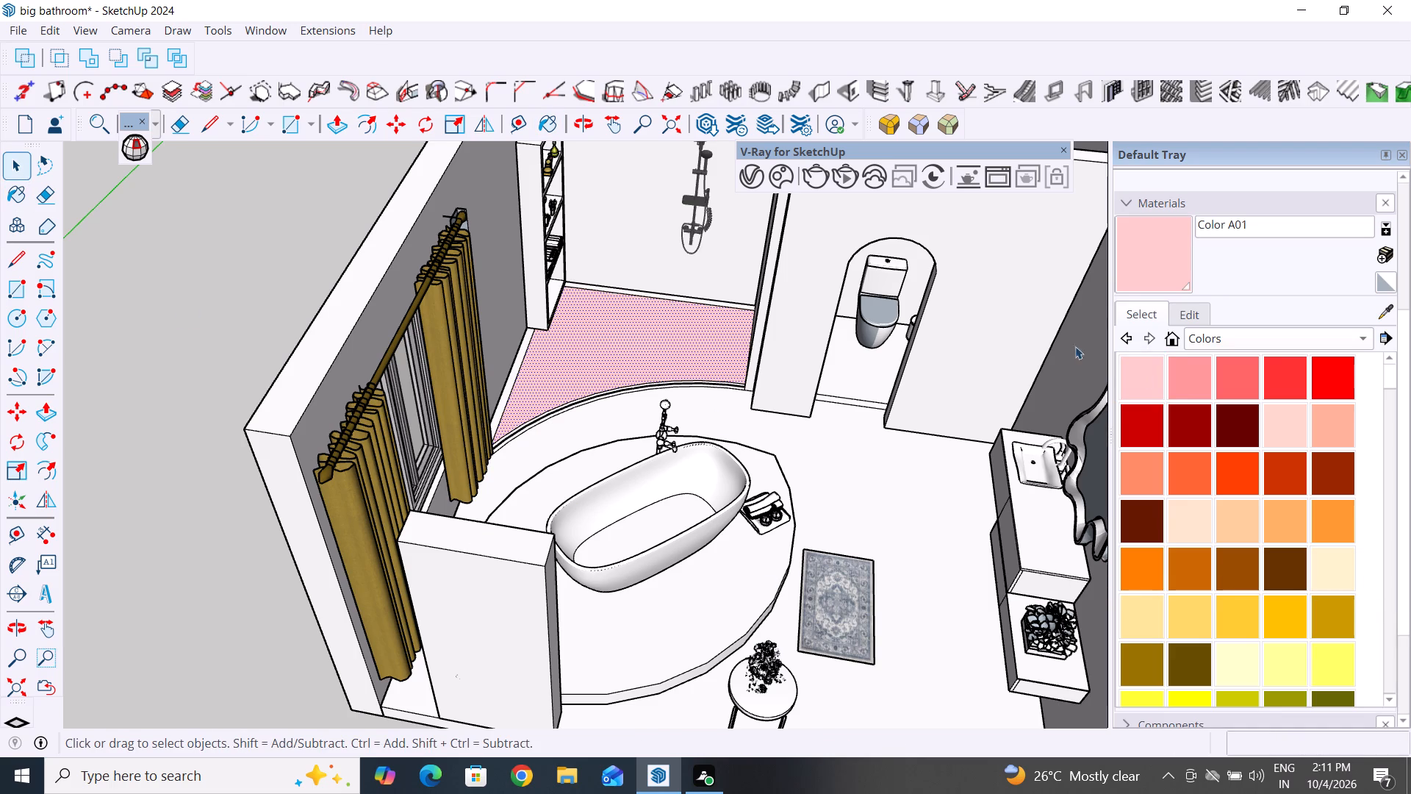
# Look through the Glass and Mirrors collection and the materials already in the model for a suitable finish.
pyautogui.click(1389, 337)
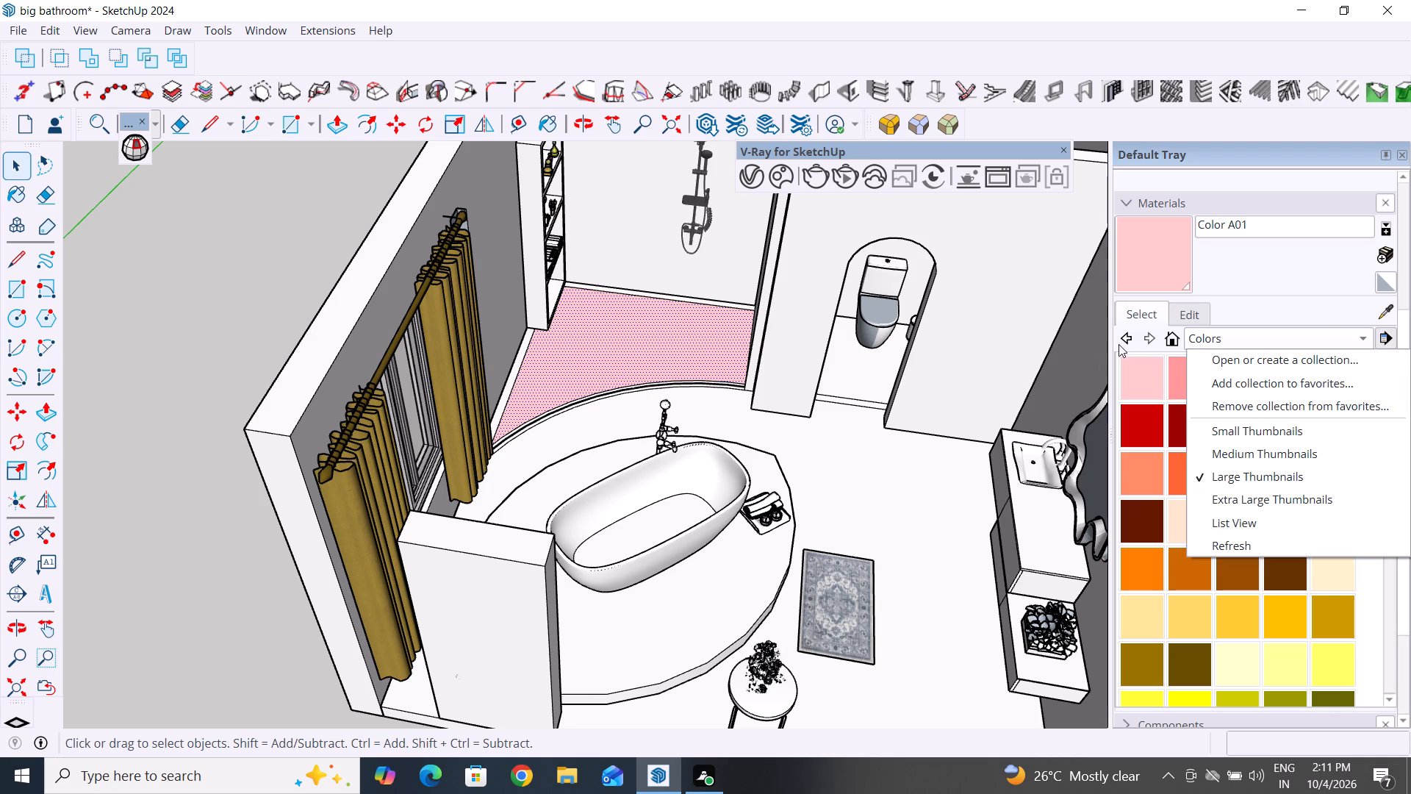
pyautogui.click(1127, 334)
pyautogui.click(1127, 333)
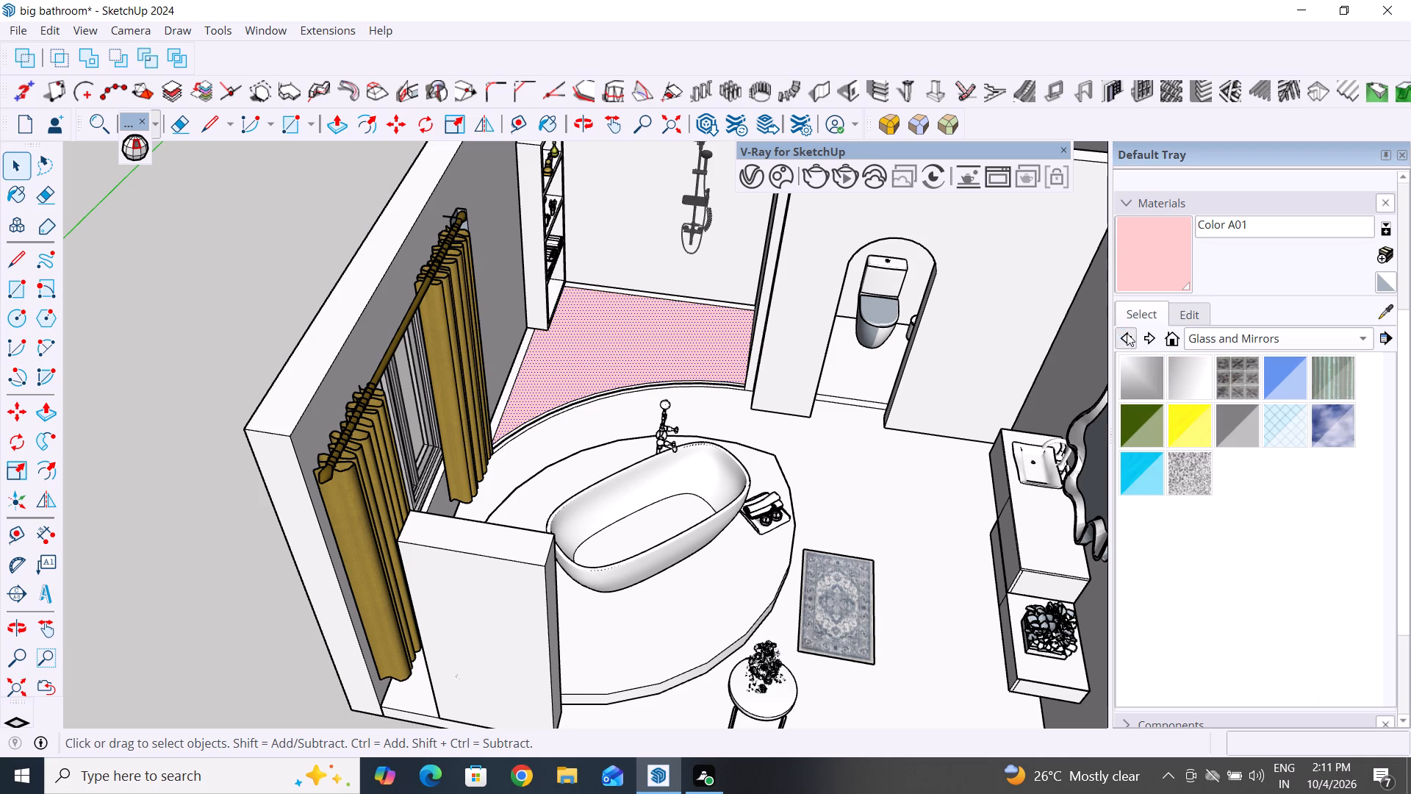
pyautogui.click(1174, 337)
pyautogui.scroll(-3, 1200, 588)
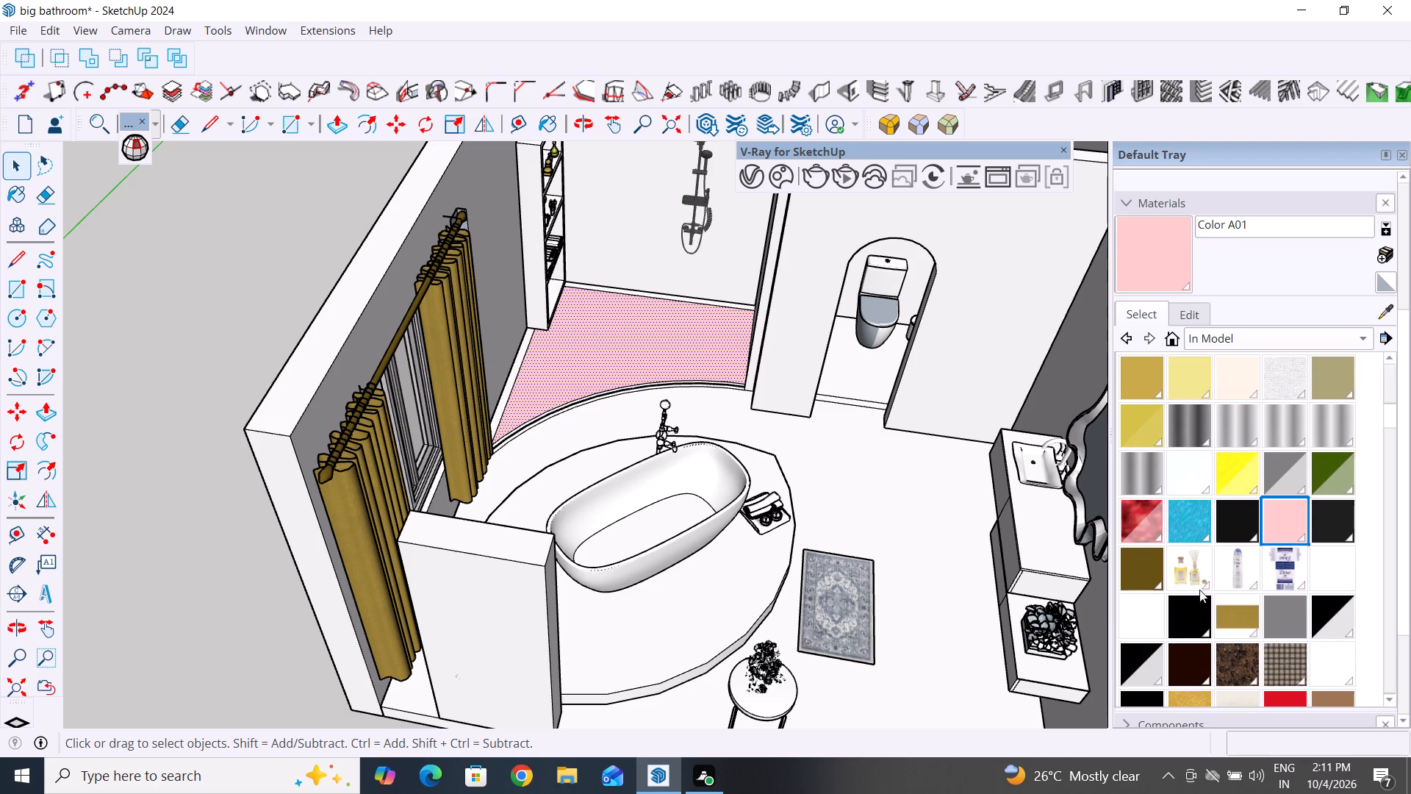
pyautogui.scroll(-8, 1199, 590)
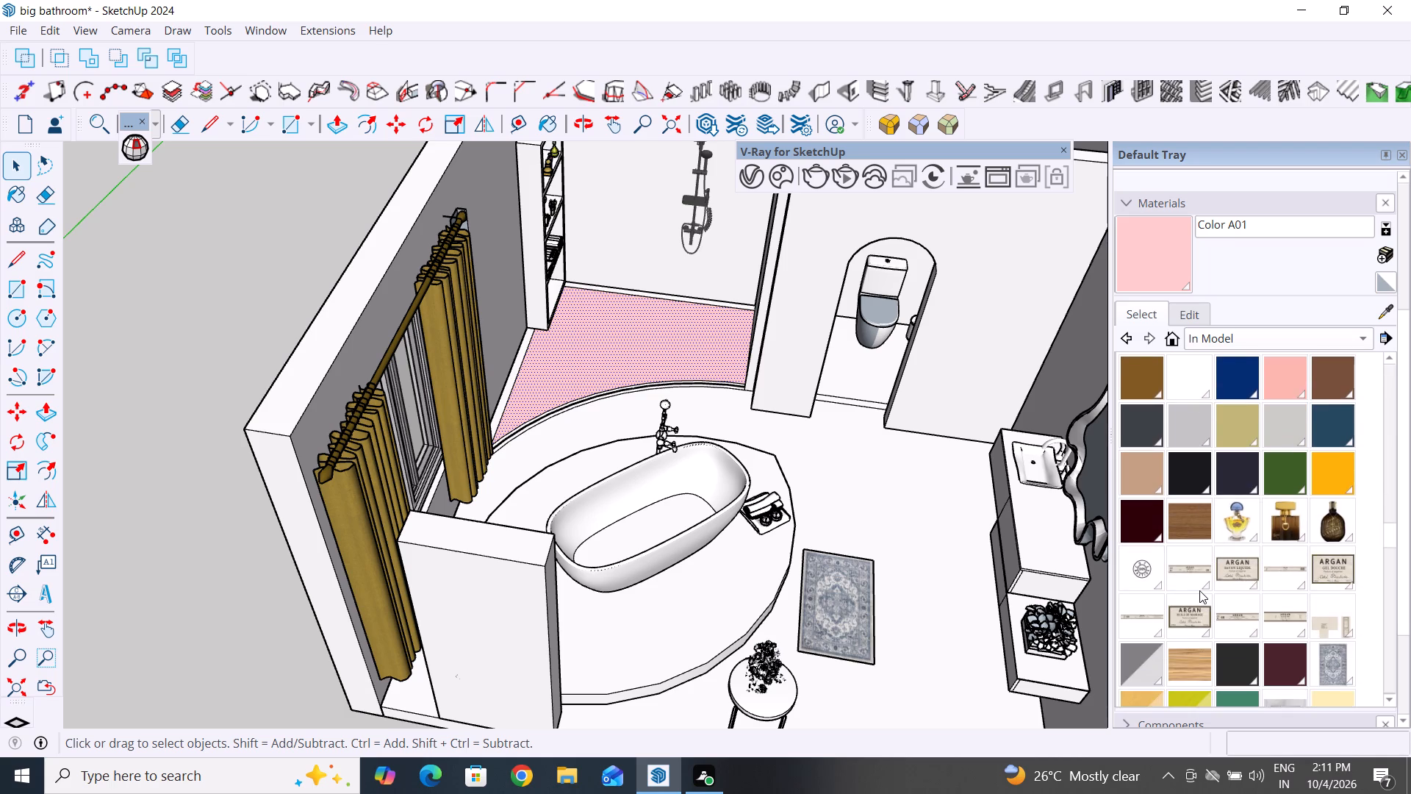
pyautogui.scroll(-12, 1199, 590)
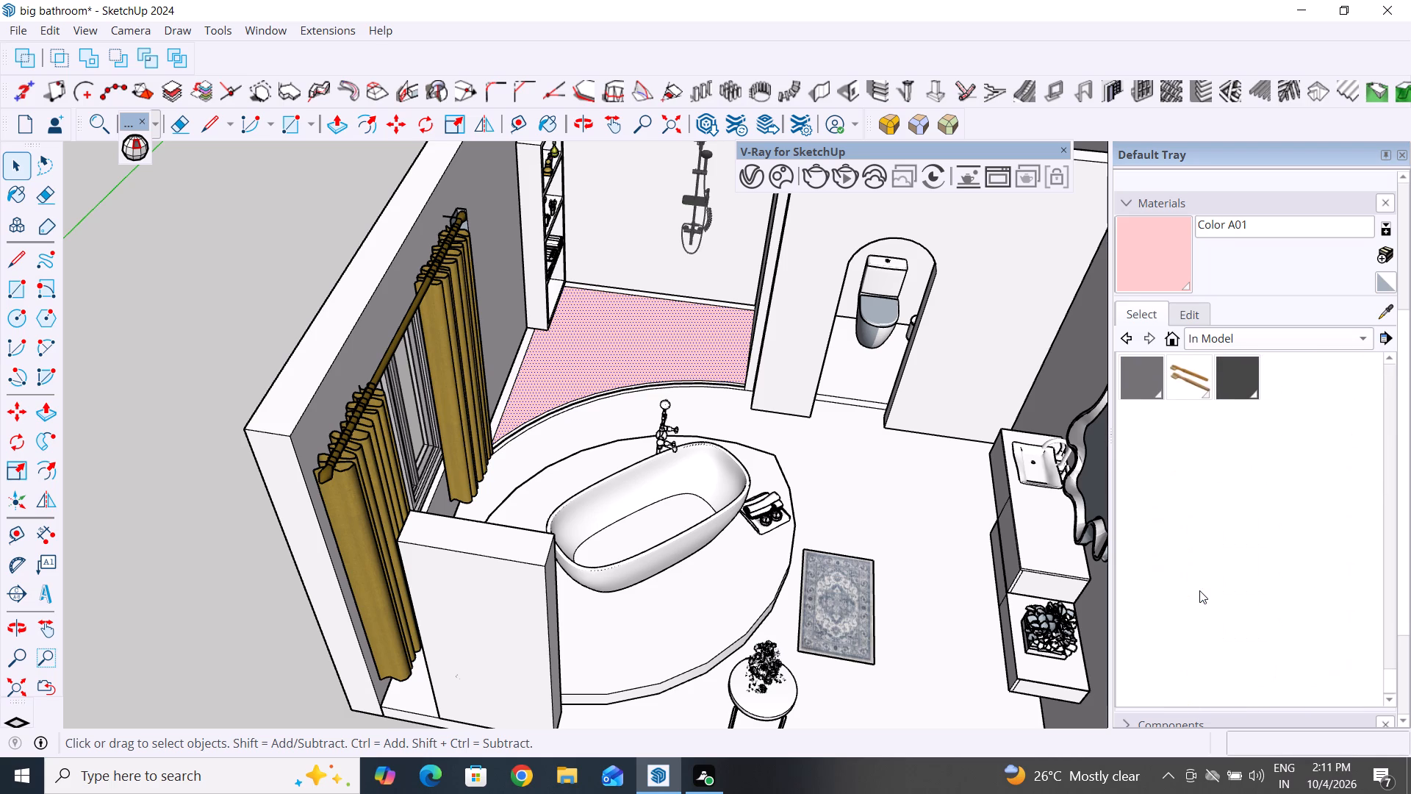
pyautogui.scroll(7, 1199, 590)
pyautogui.scroll(-4, 1199, 590)
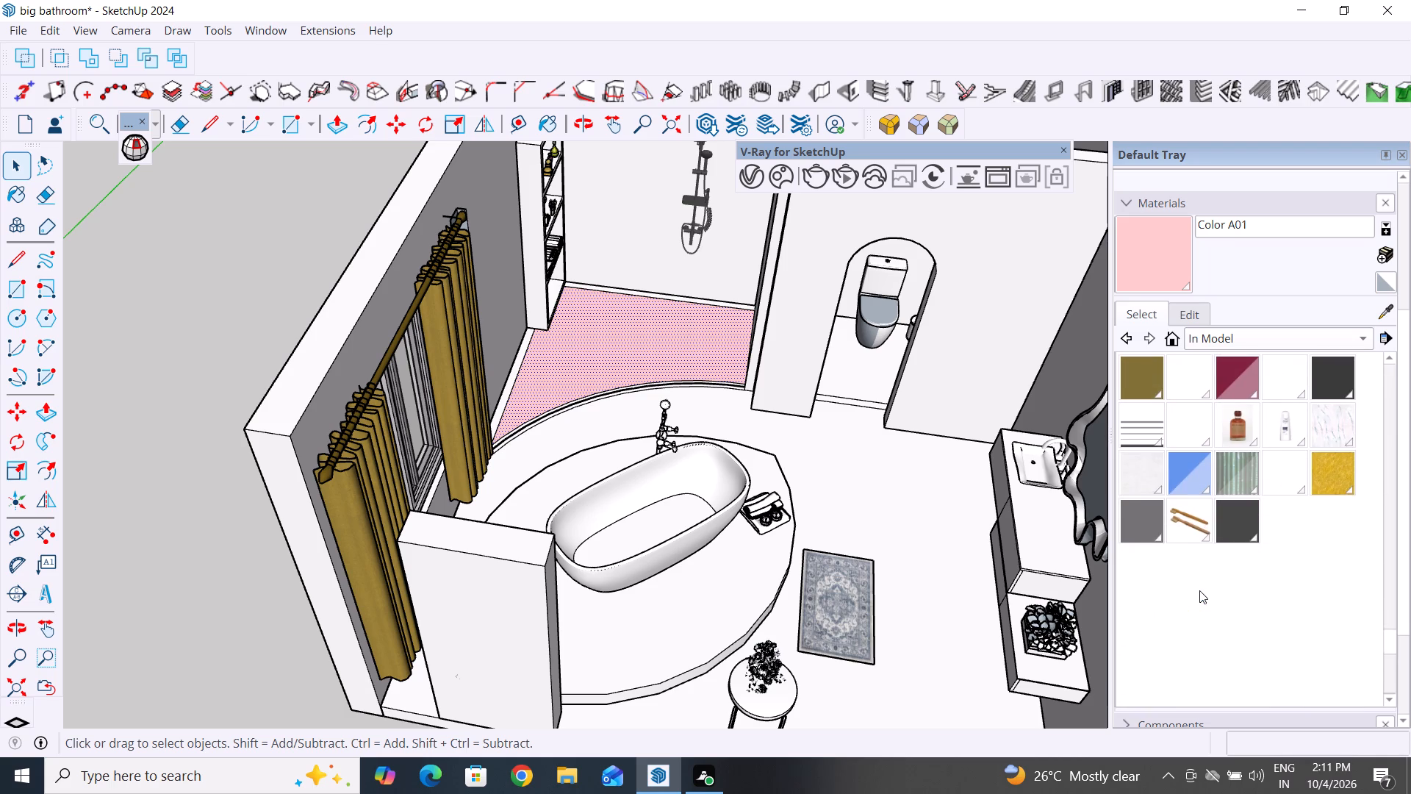
pyautogui.scroll(-8, 1199, 590)
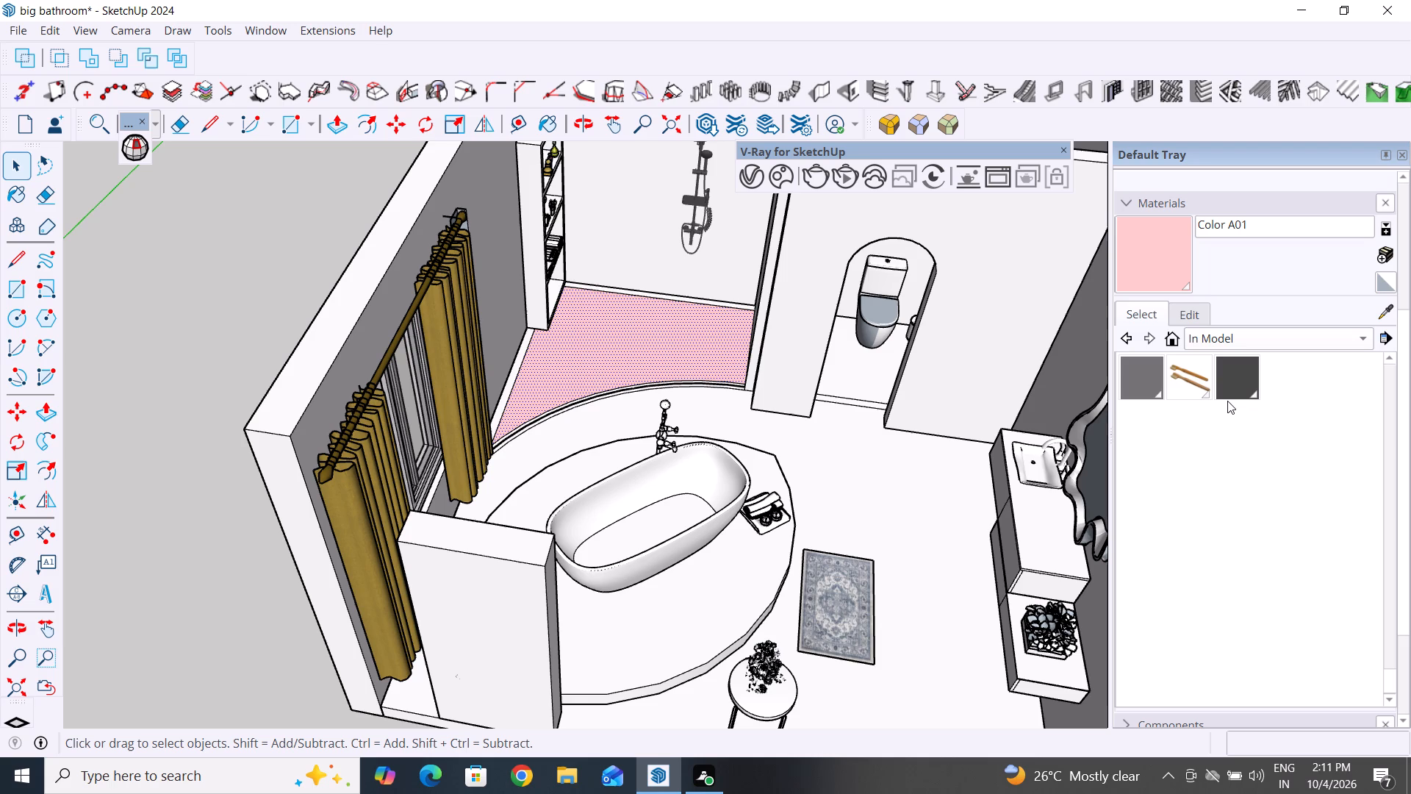
pyautogui.scroll(8, 1227, 401)
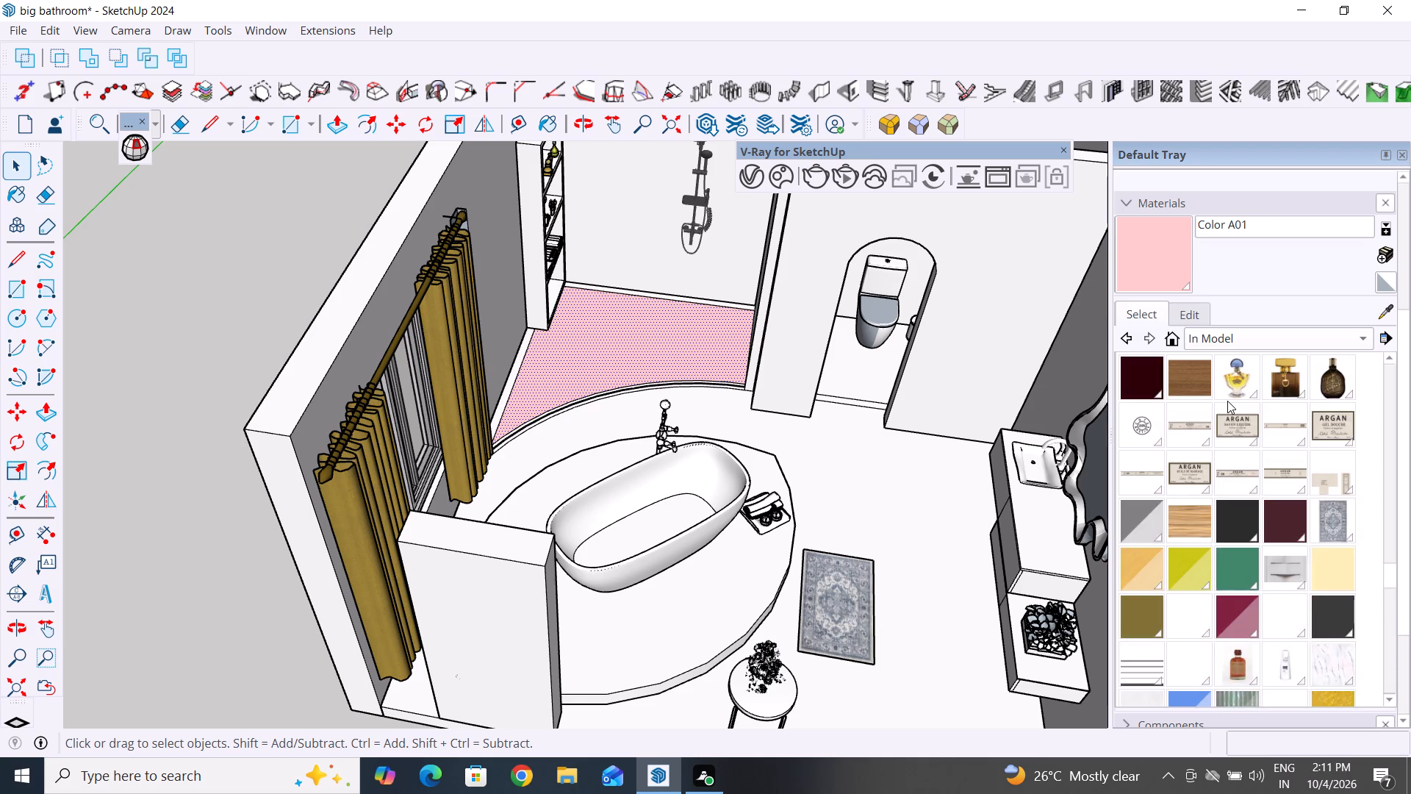
pyautogui.scroll(6, 1227, 401)
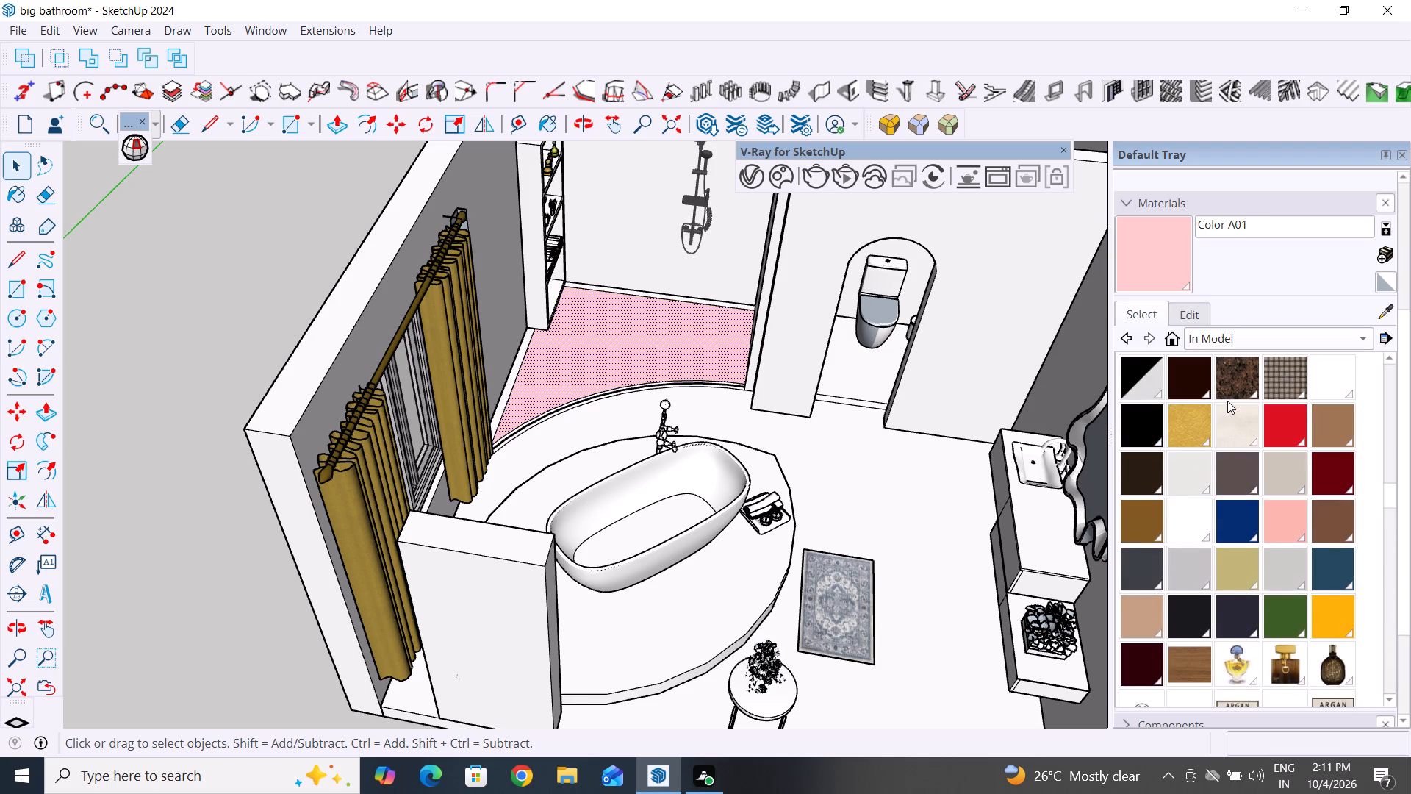
pyautogui.scroll(11, 1227, 401)
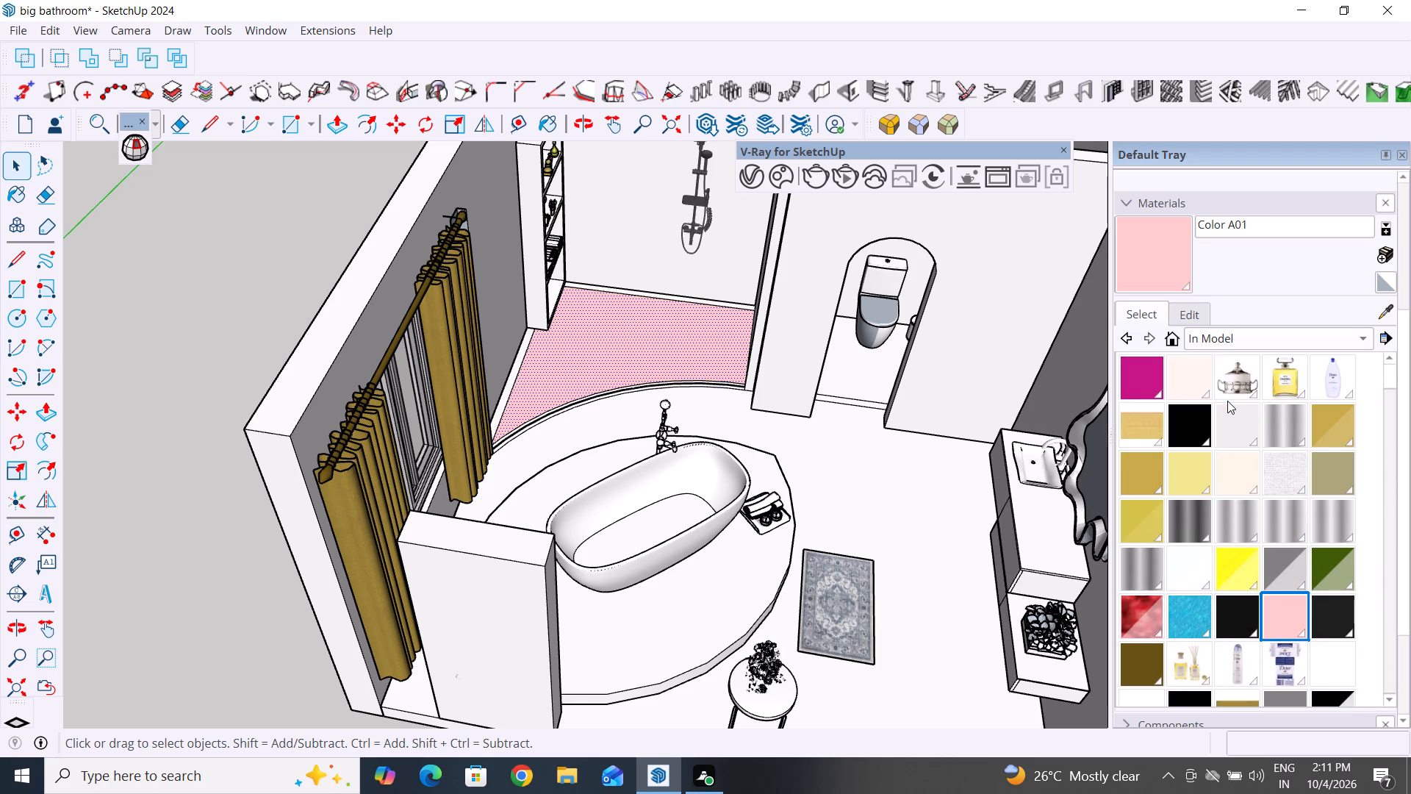
pyautogui.scroll(2, 1227, 401)
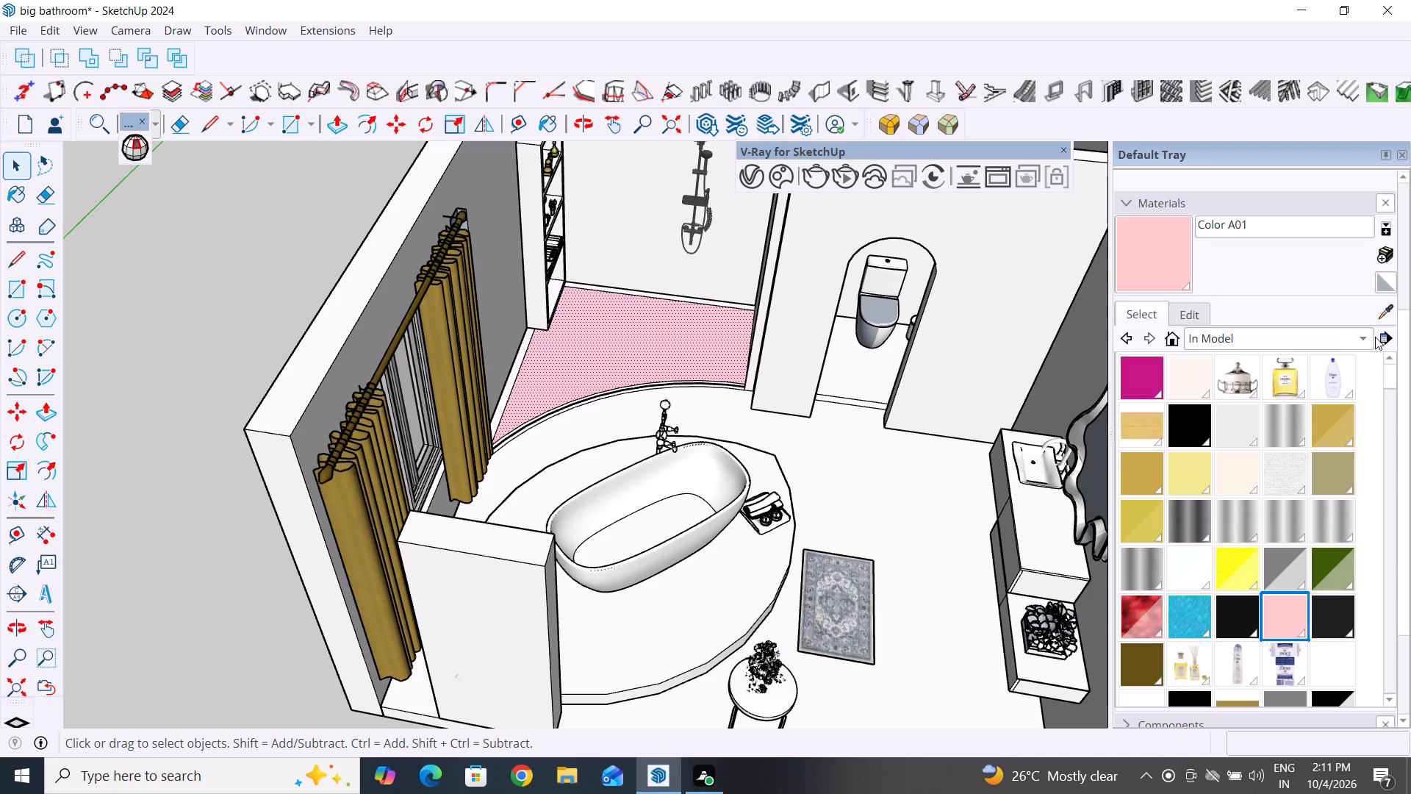
# Create a new material using the image MARBLE TEXTURE 2 from the SKETCH UP REFARENCDE folder in Downloads.
pyautogui.click(1392, 310)
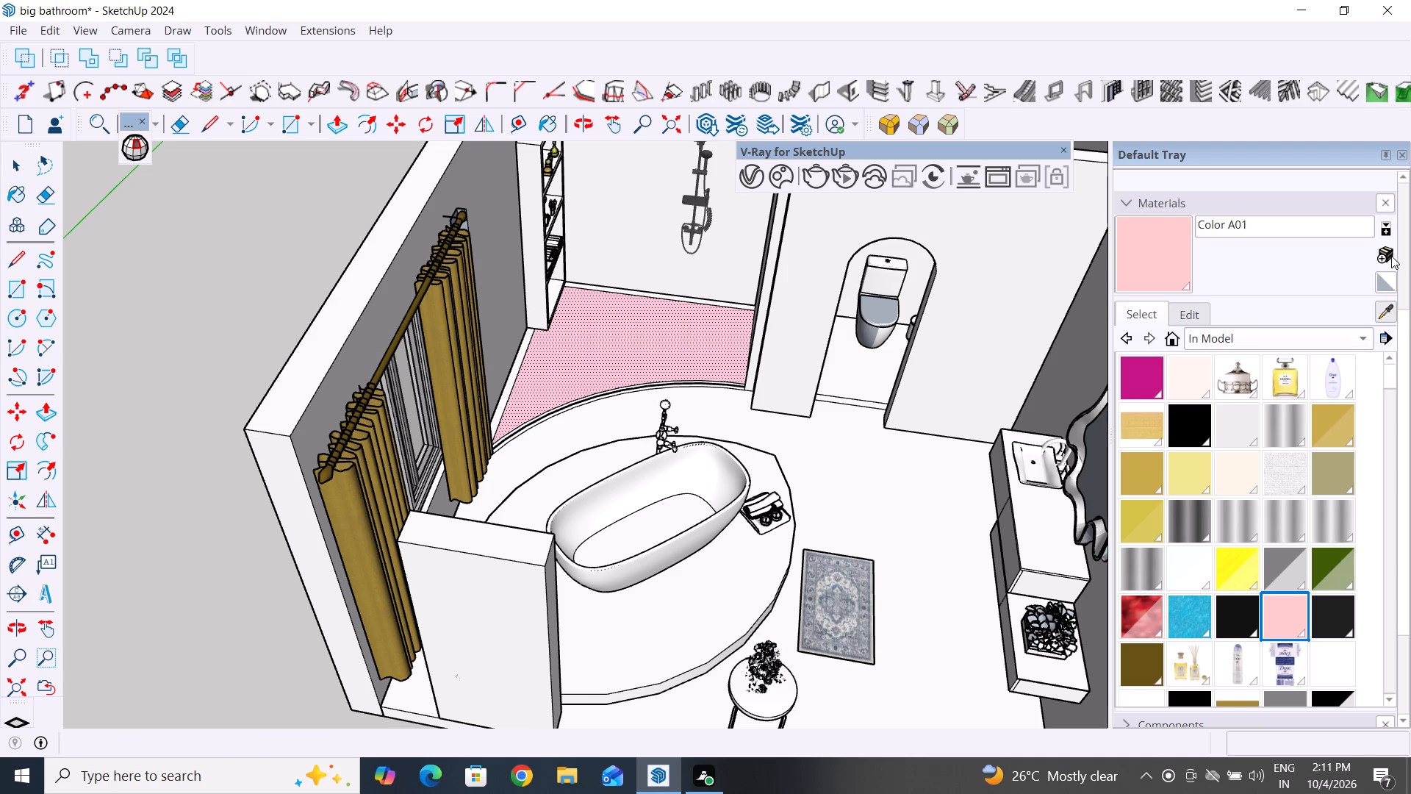
pyautogui.click(1390, 254)
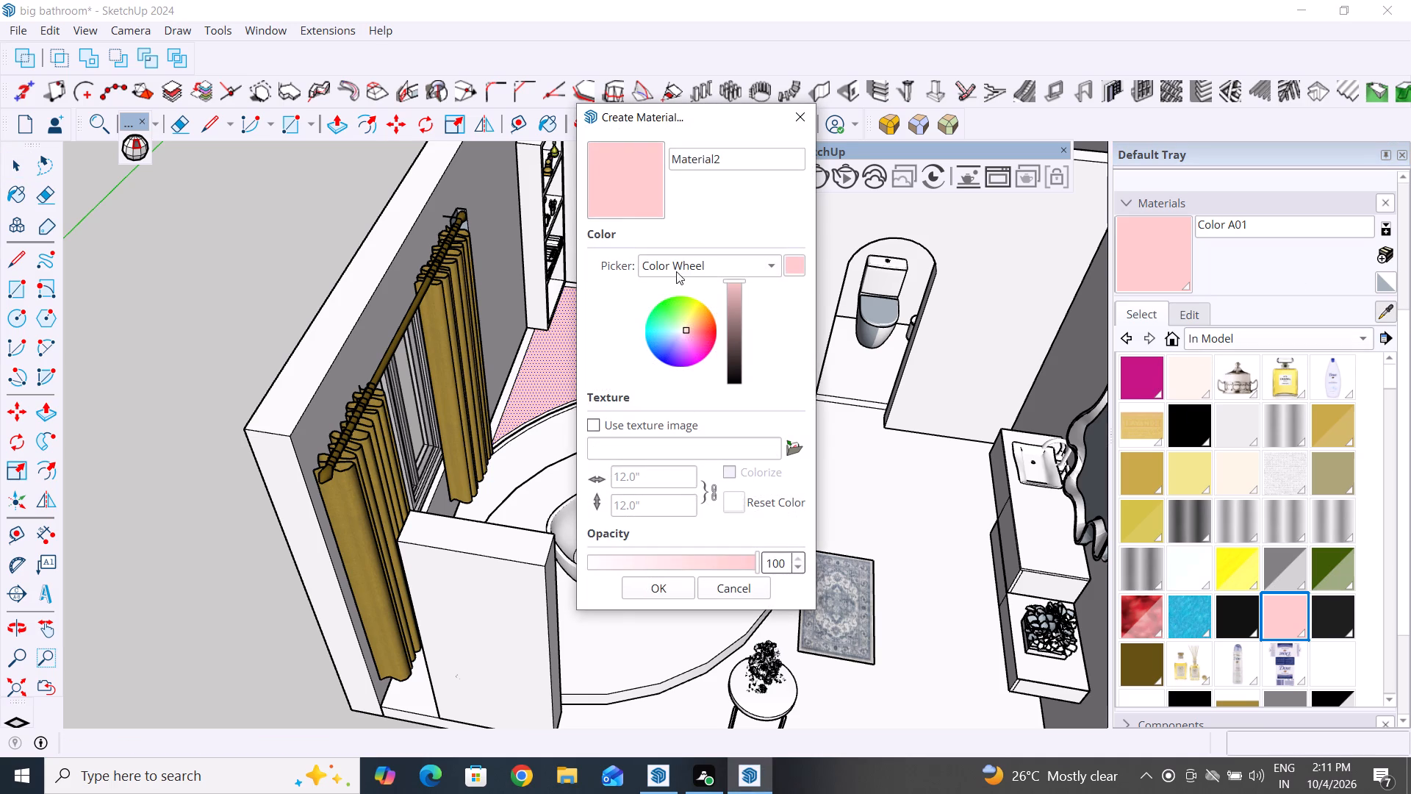
pyautogui.click(793, 453)
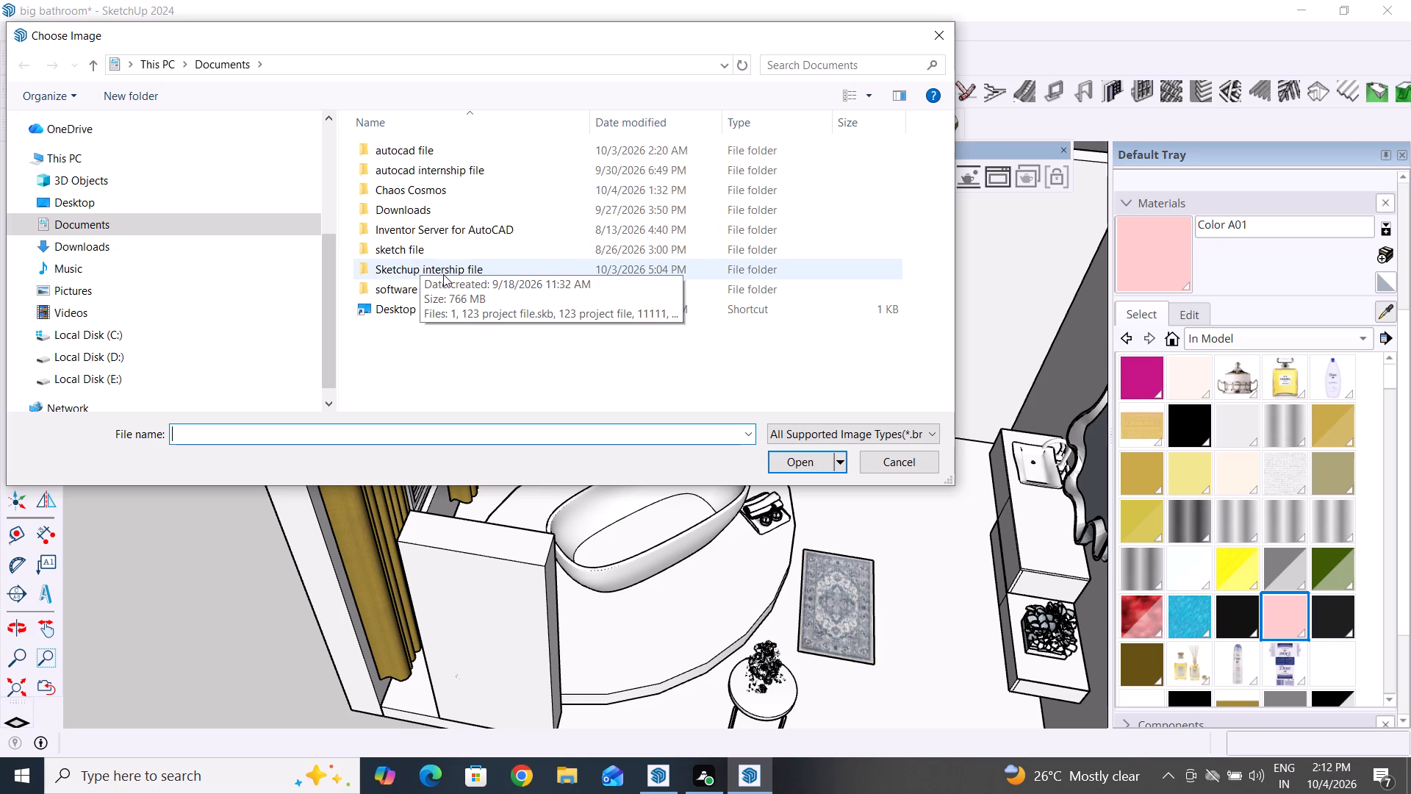
pyautogui.doubleClick(458, 245)
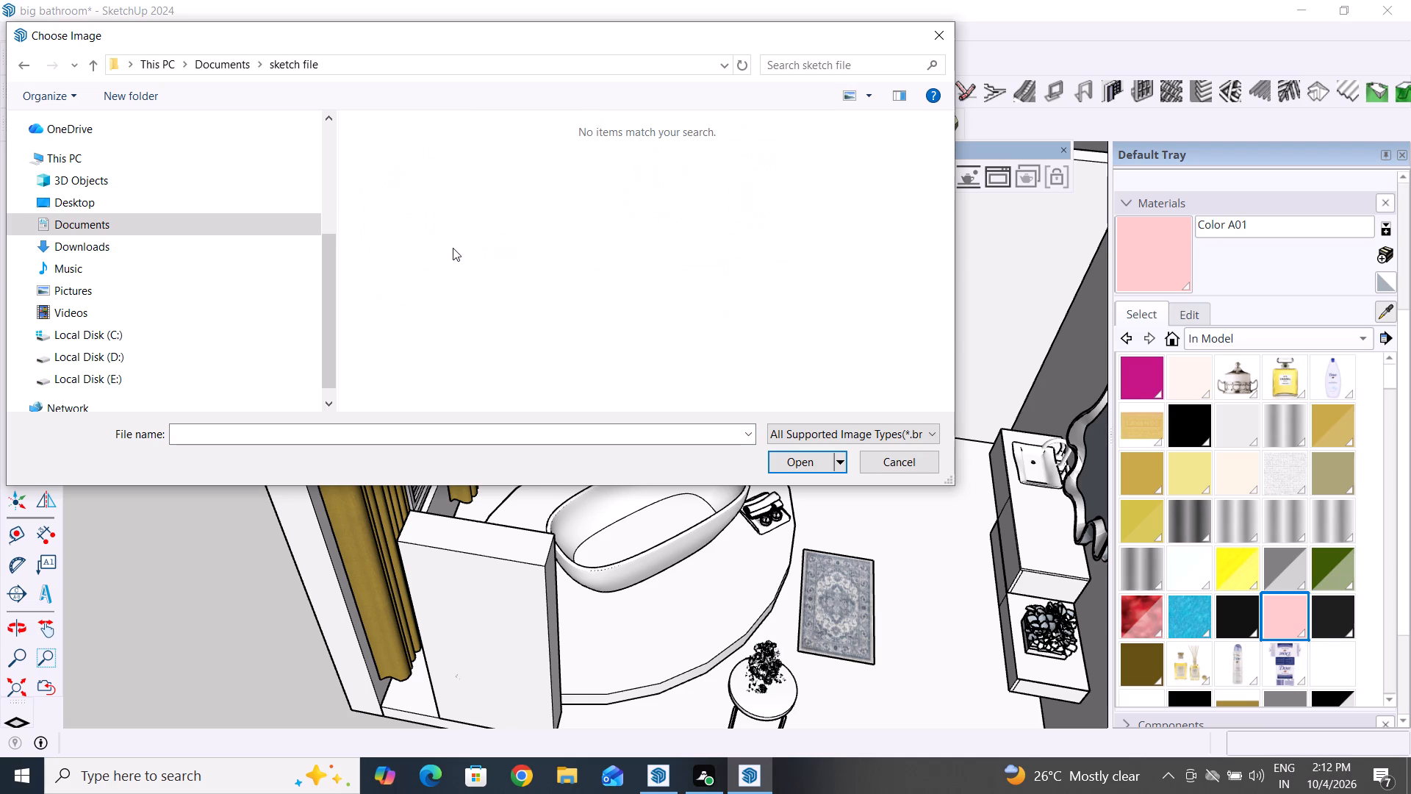
pyautogui.click(134, 251)
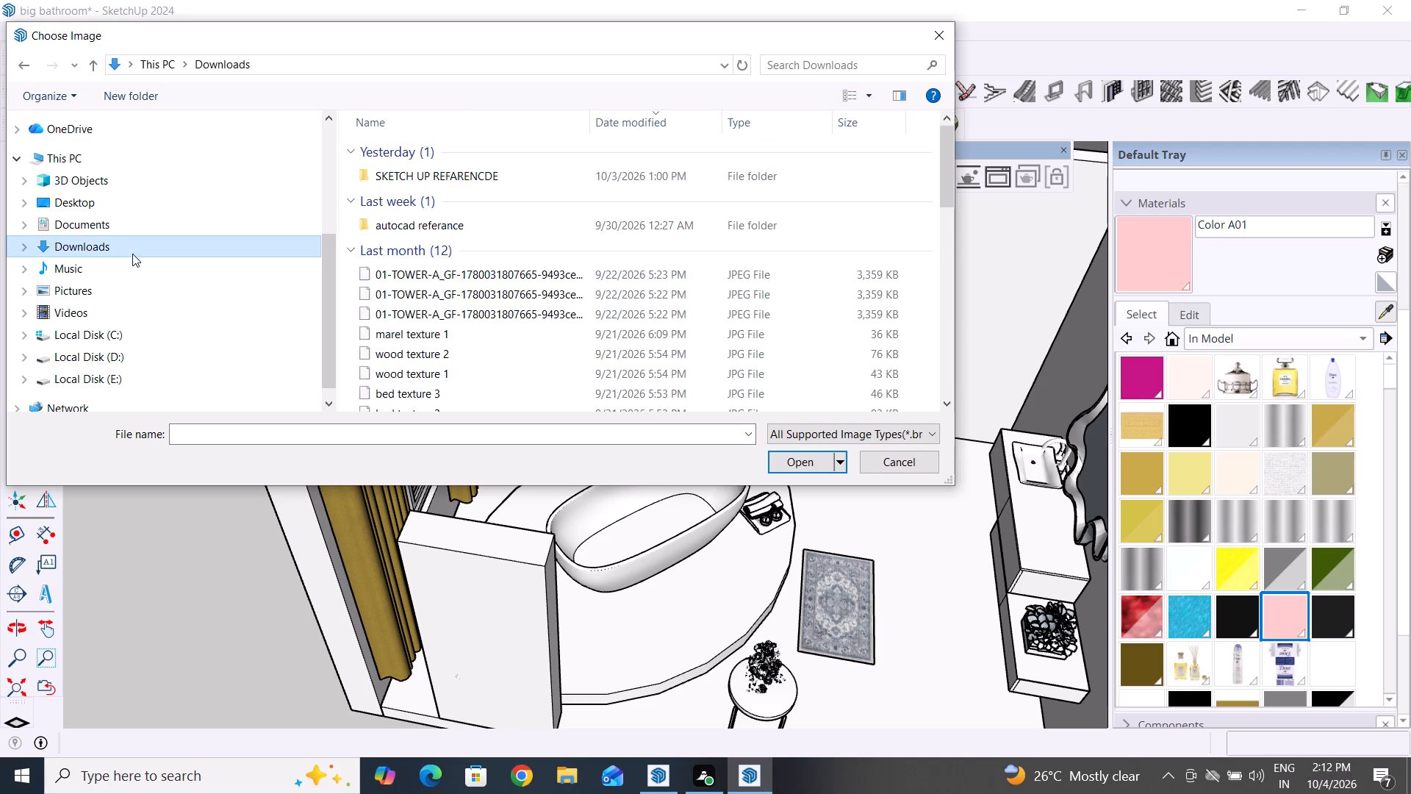
pyautogui.doubleClick(449, 181)
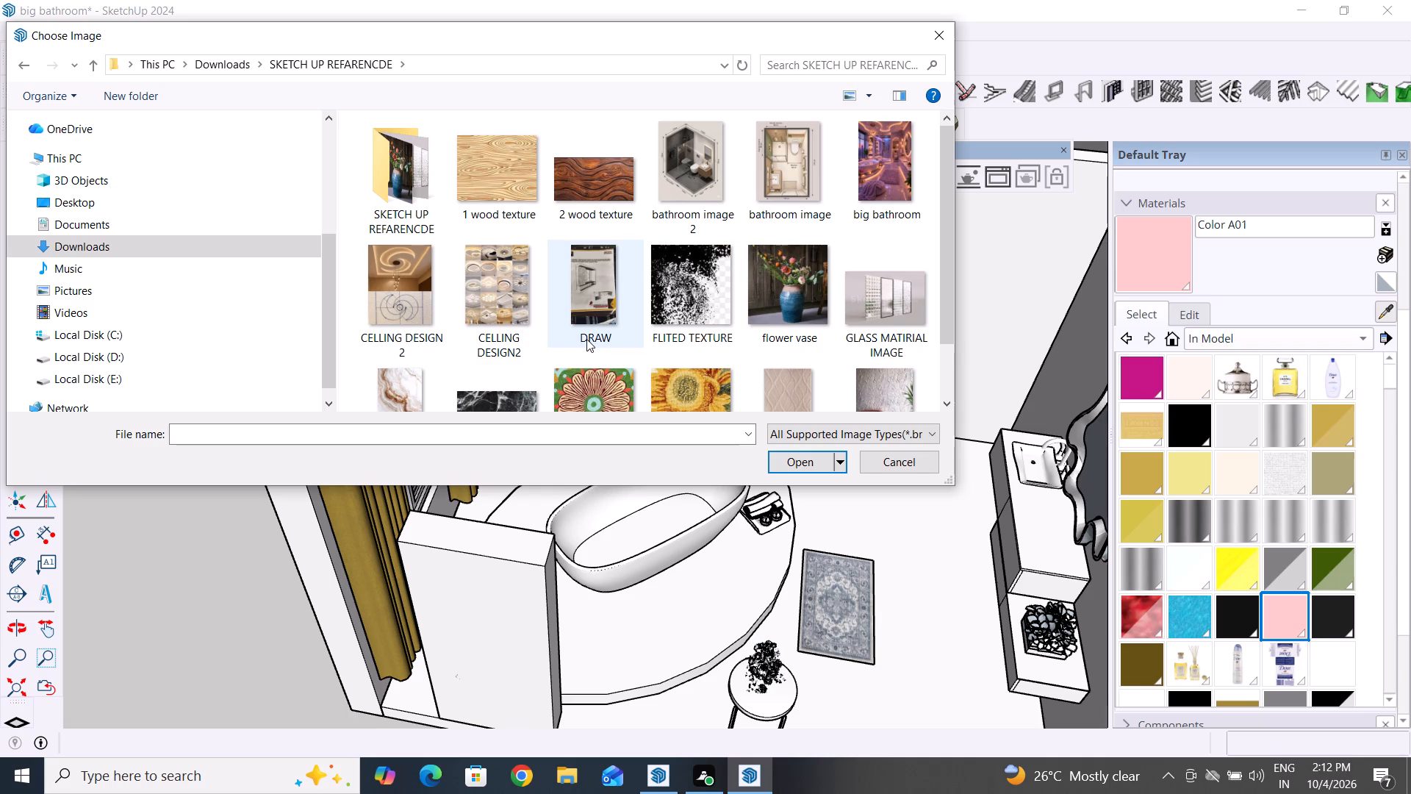
pyautogui.scroll(4, 564, 340)
pyautogui.scroll(-2, 564, 340)
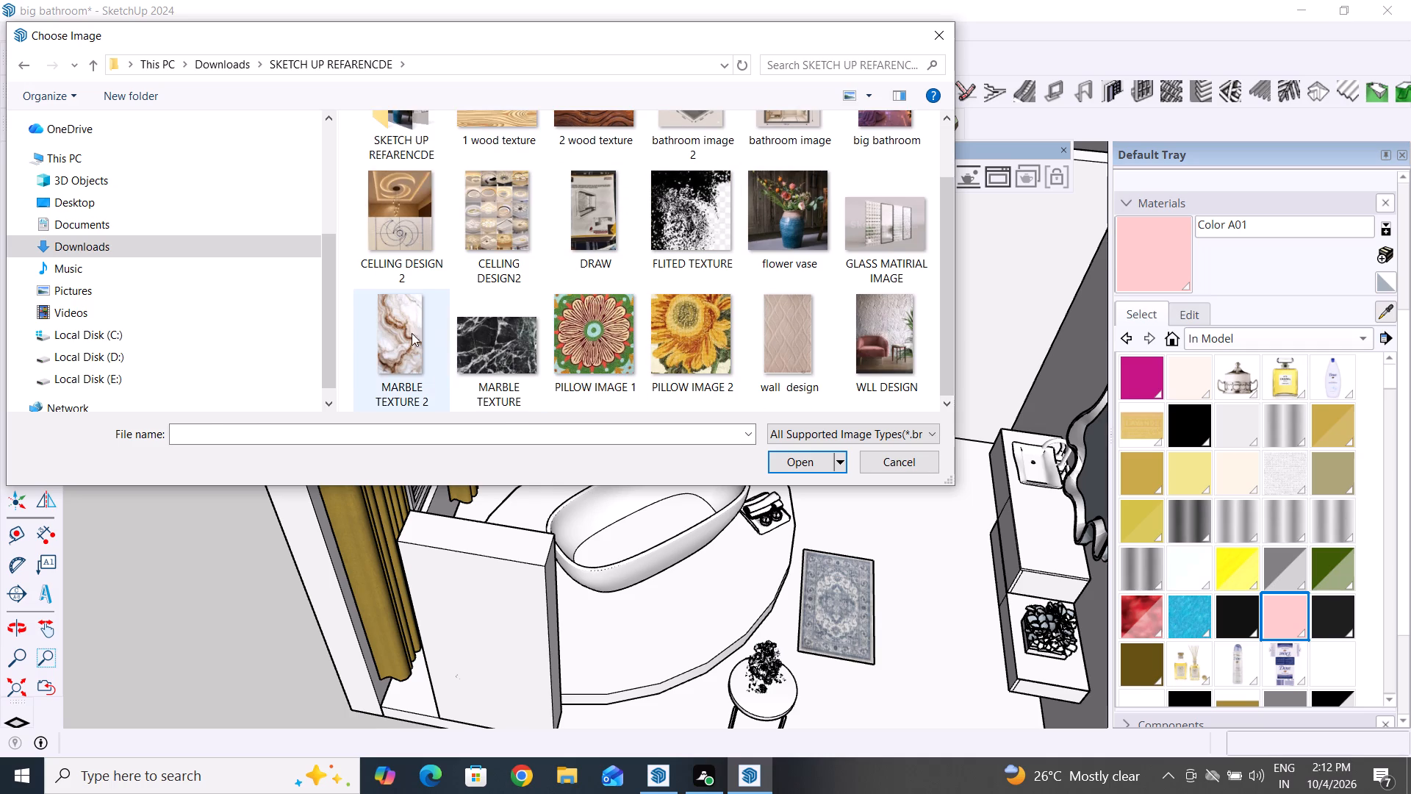
pyautogui.click(393, 337)
pyautogui.click(799, 468)
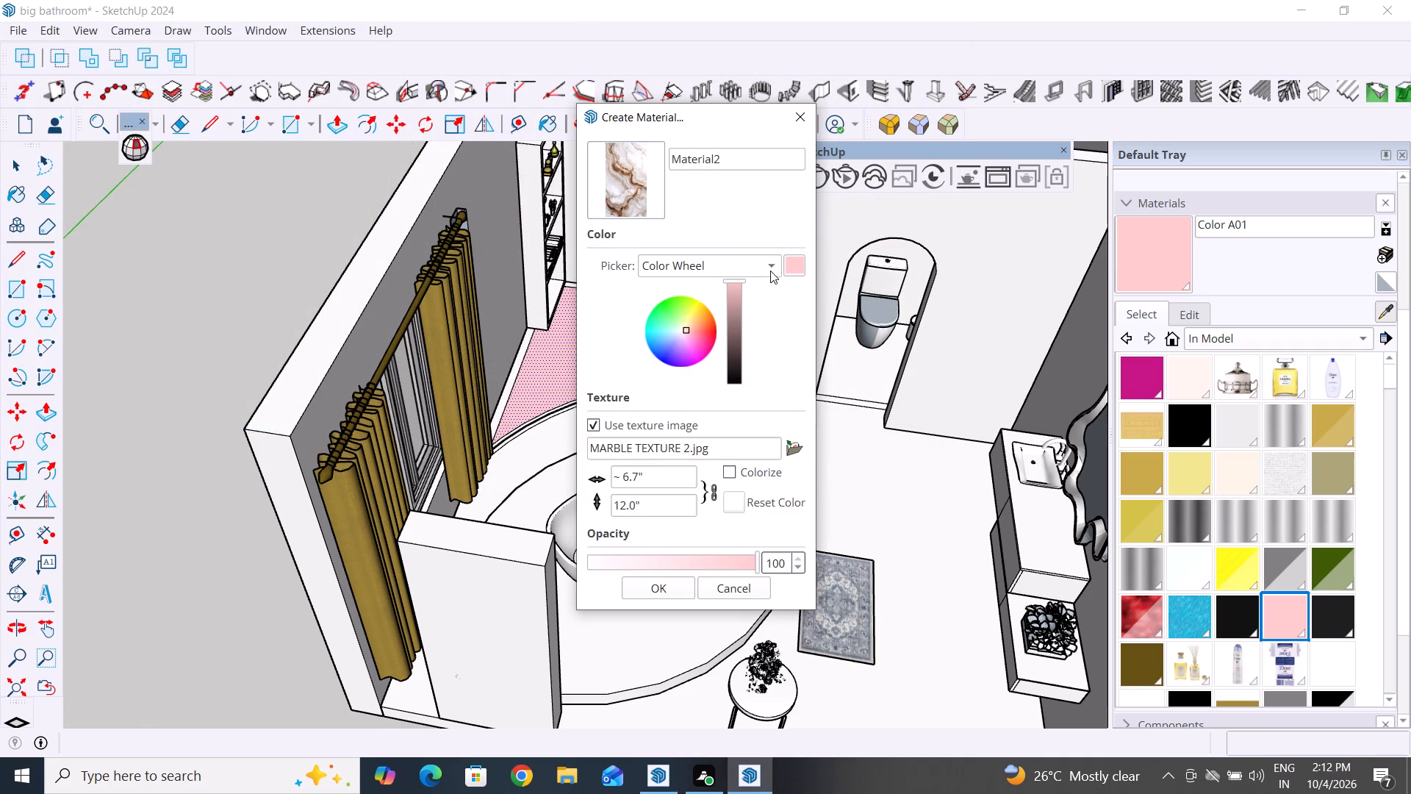
pyautogui.click(627, 201)
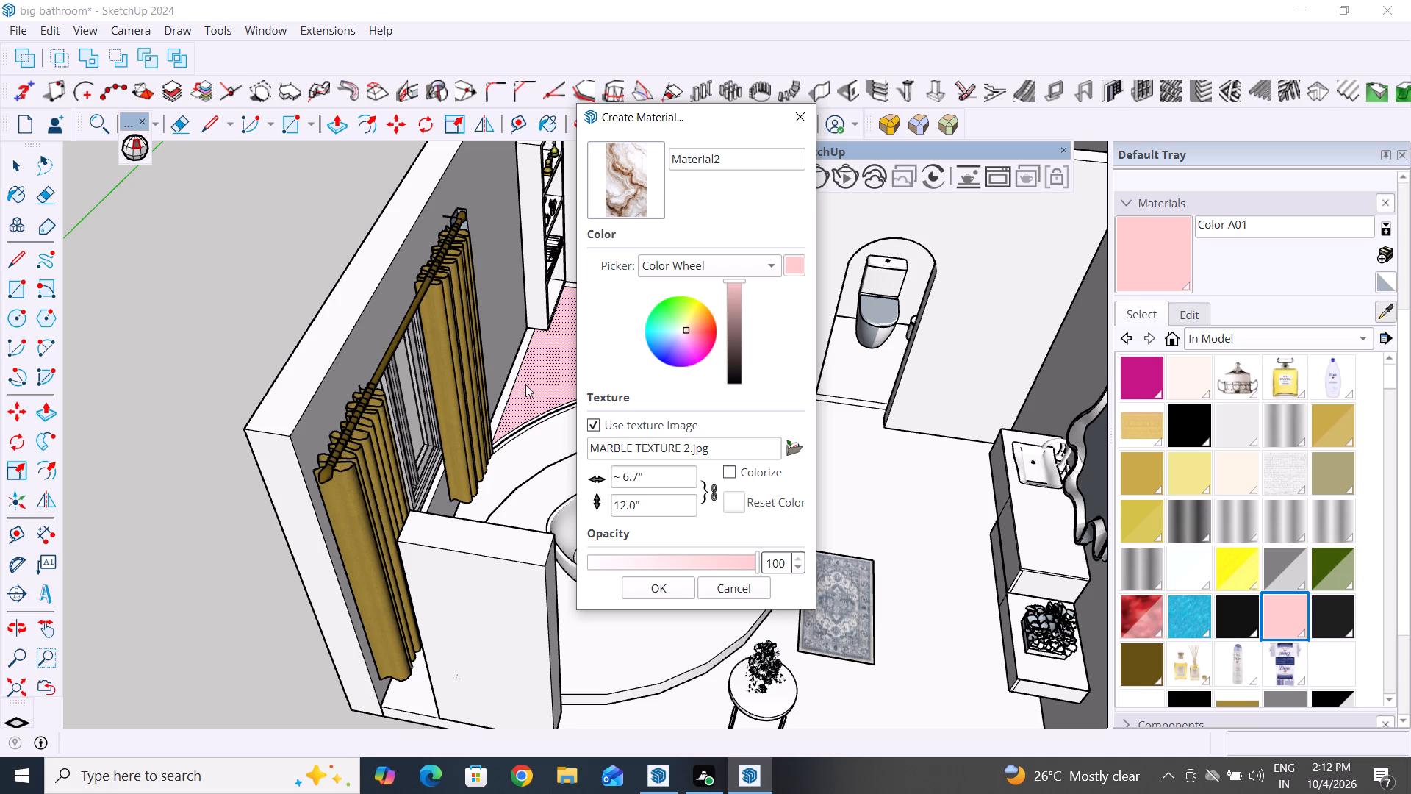
pyautogui.click(536, 390)
pyautogui.click(1388, 307)
pyautogui.click(638, 194)
pyautogui.moveTo(737, 113); pyautogui.dragTo(1099, 154)
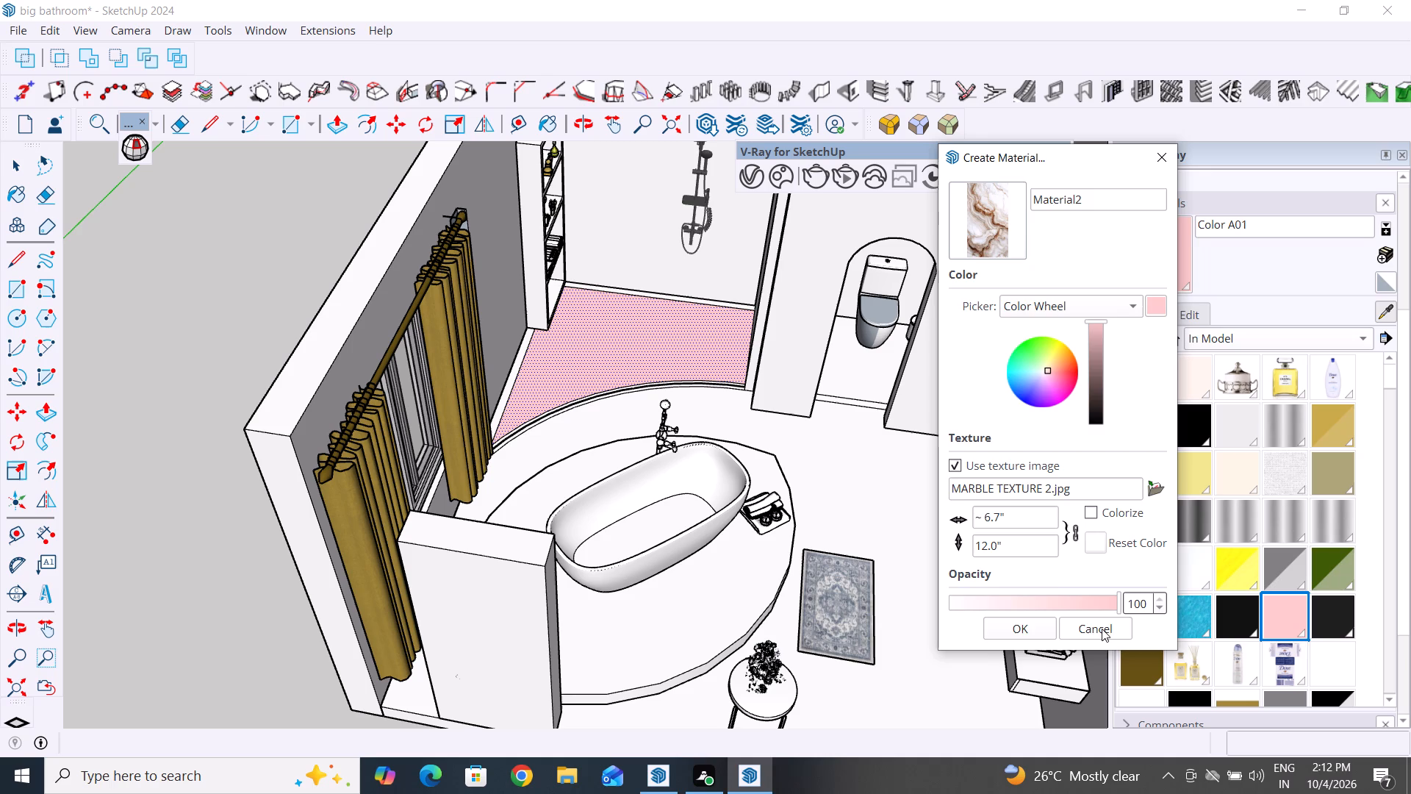
pyautogui.click(1042, 620)
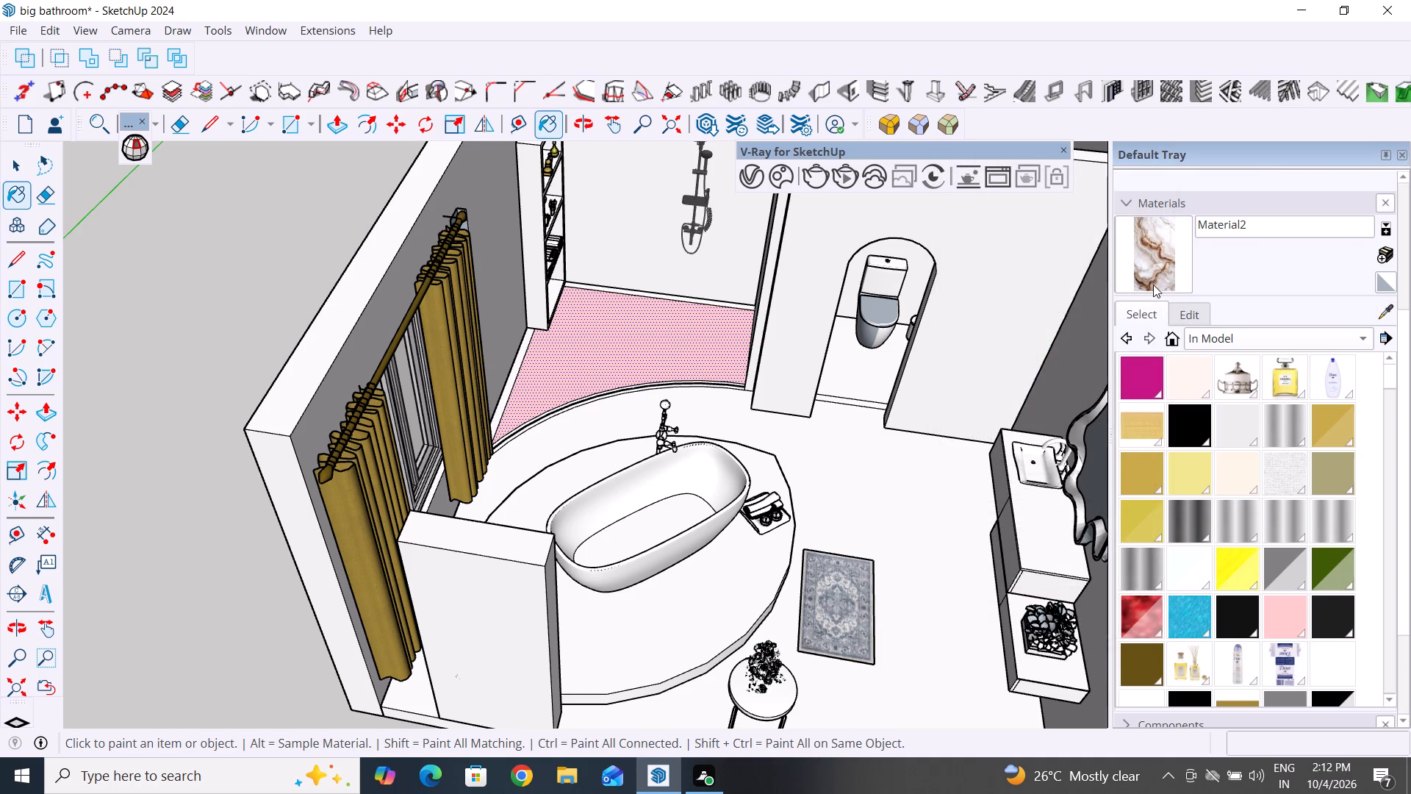
# Sample Color A01 from the shower-area floor and set its texture image to MARBLE TEXTURE 2.
pyautogui.click(1390, 316)
pyautogui.click(666, 335)
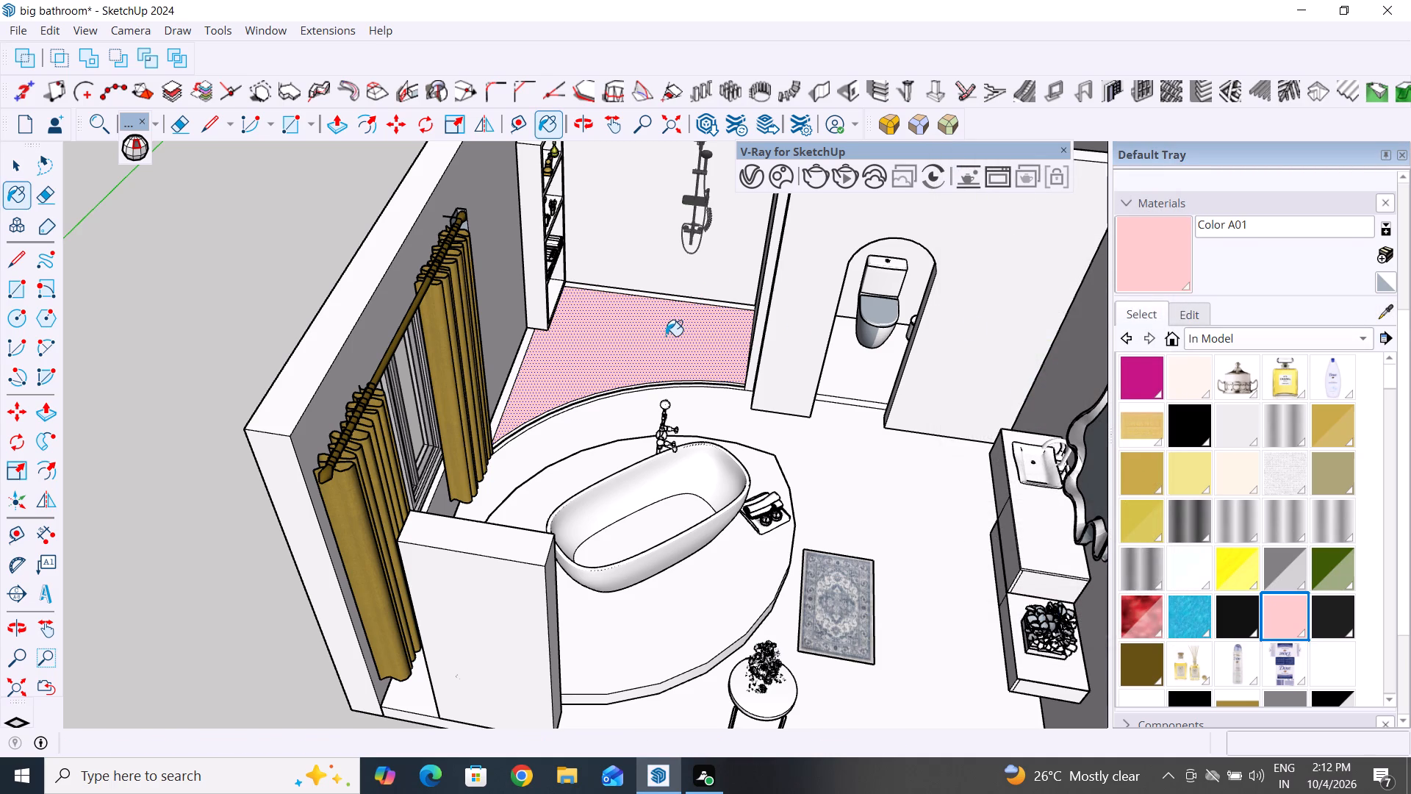
pyautogui.click(1185, 287)
pyautogui.click(1187, 288)
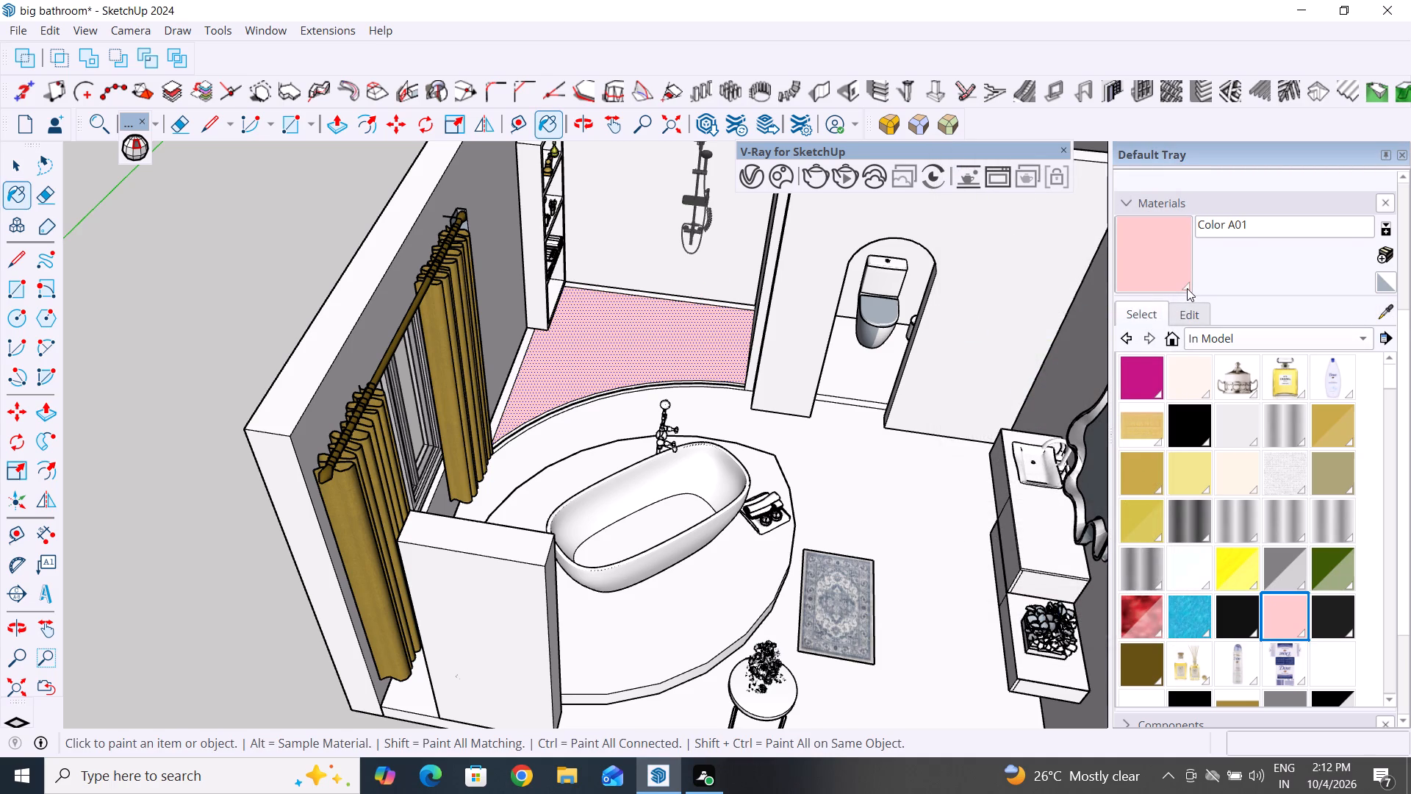
pyautogui.click(1187, 321)
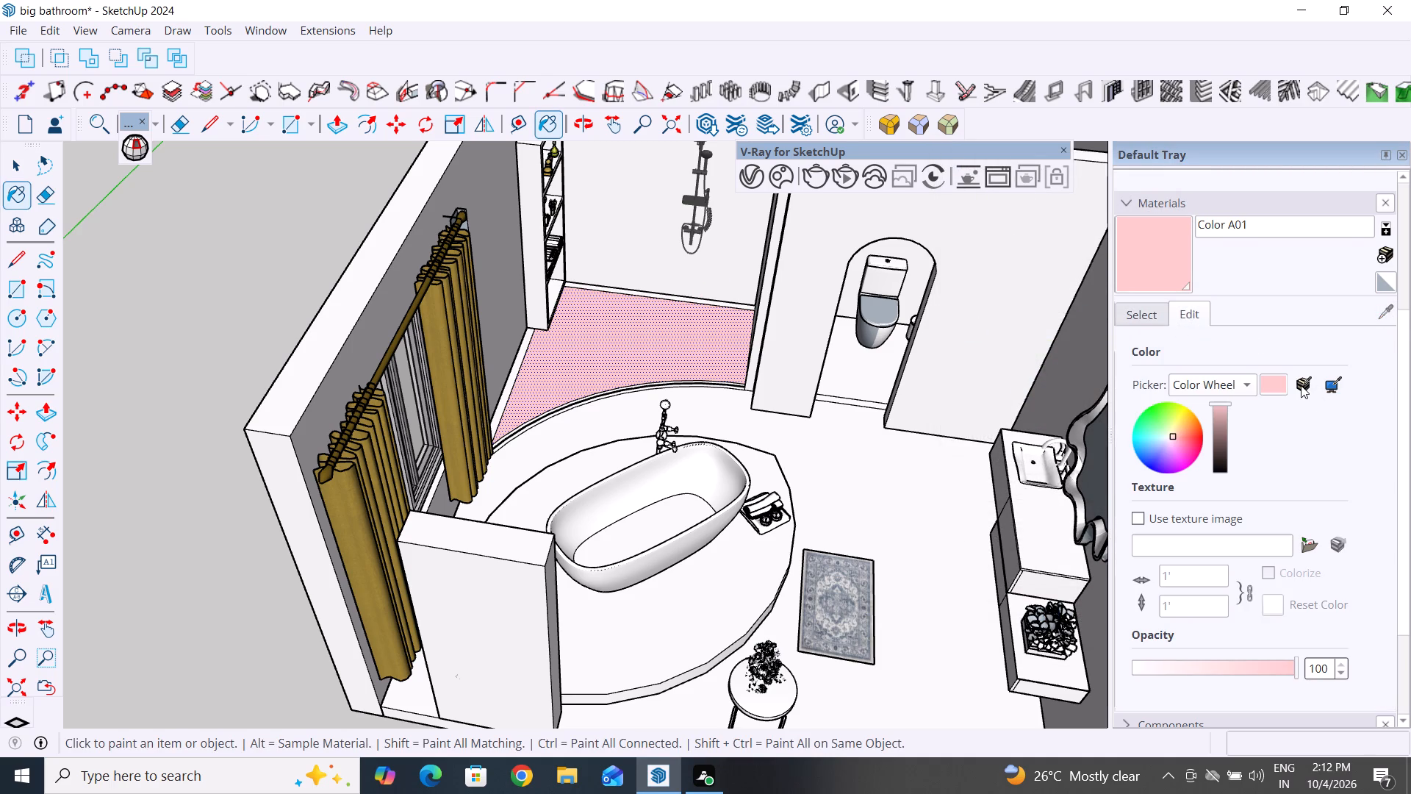
pyautogui.click(1301, 385)
pyautogui.click(1309, 540)
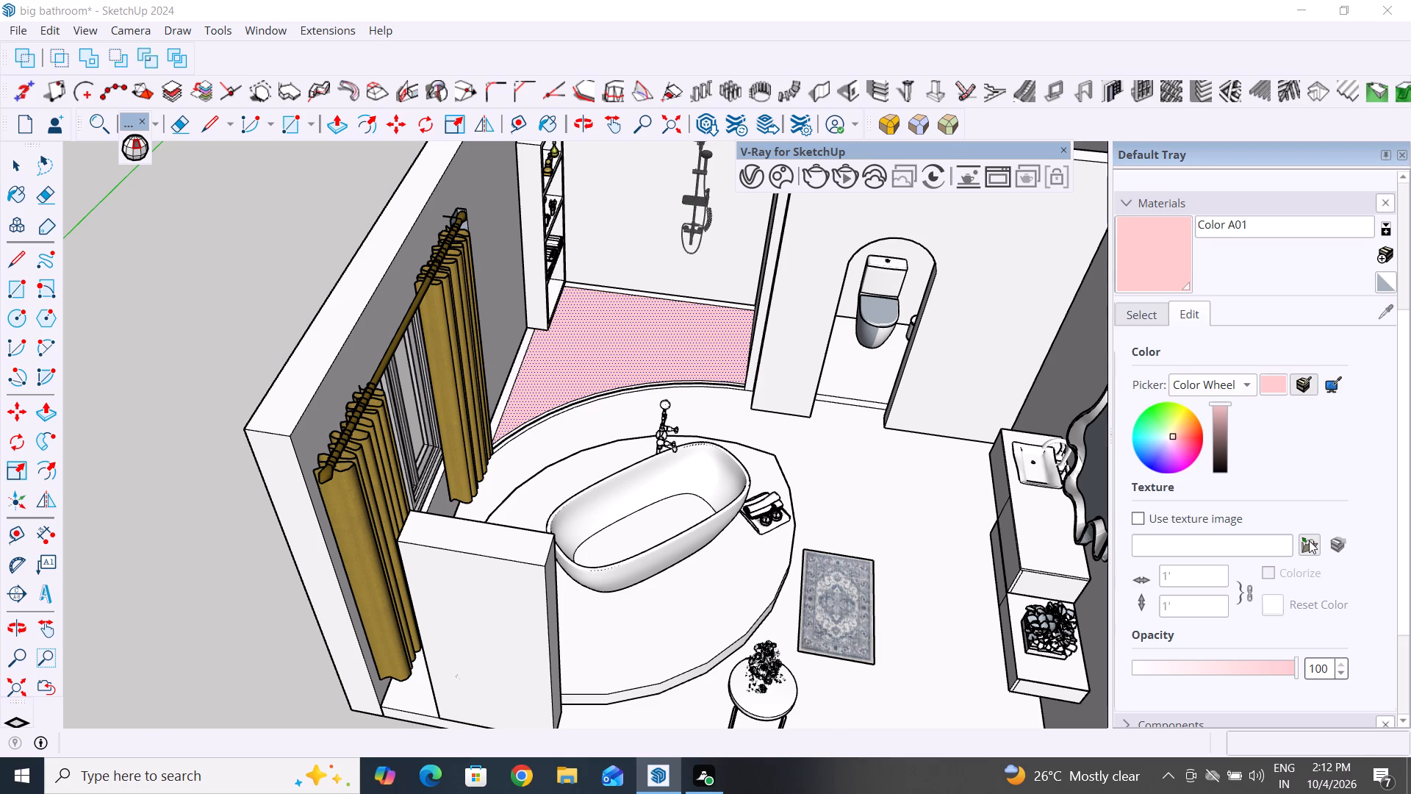
pyautogui.click(393, 212)
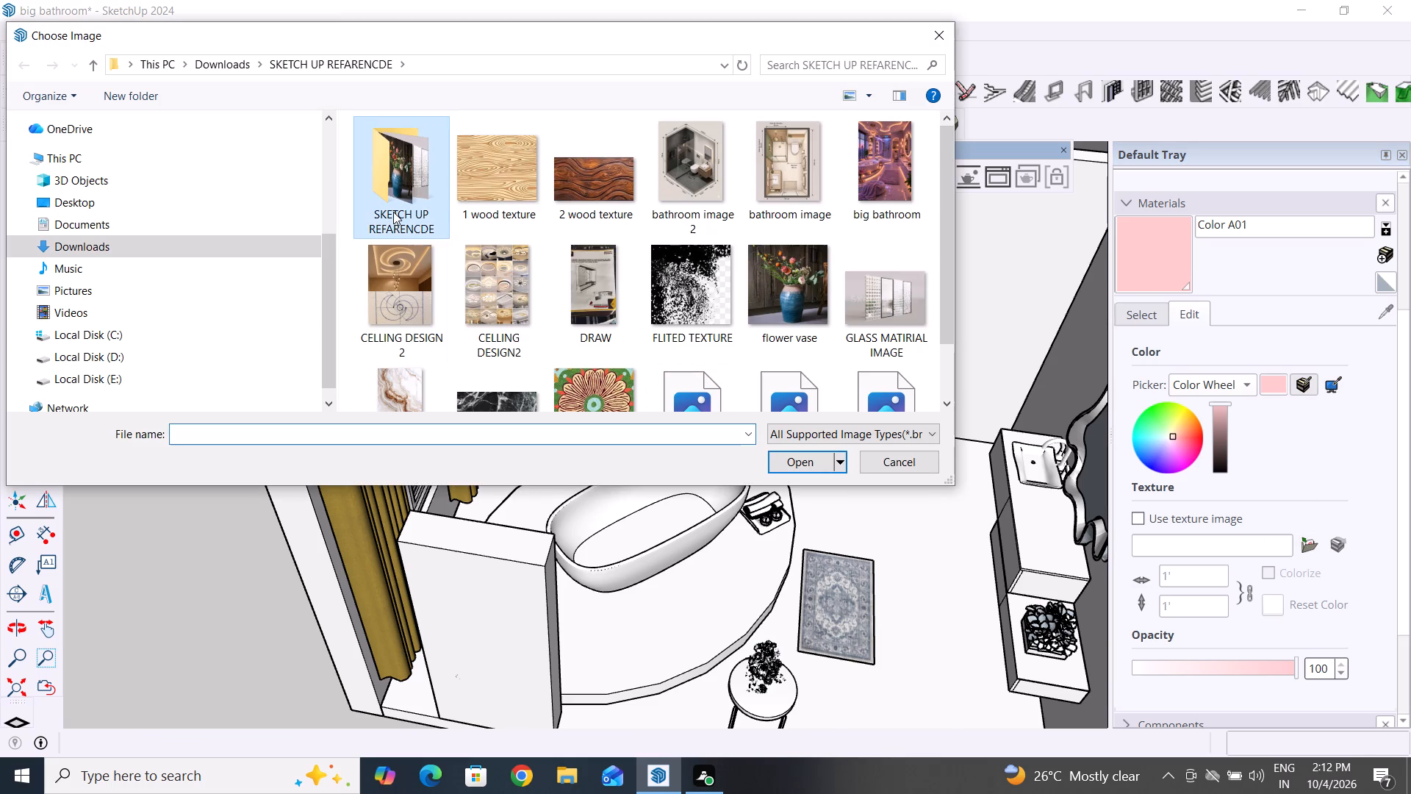
pyautogui.scroll(-3, 643, 349)
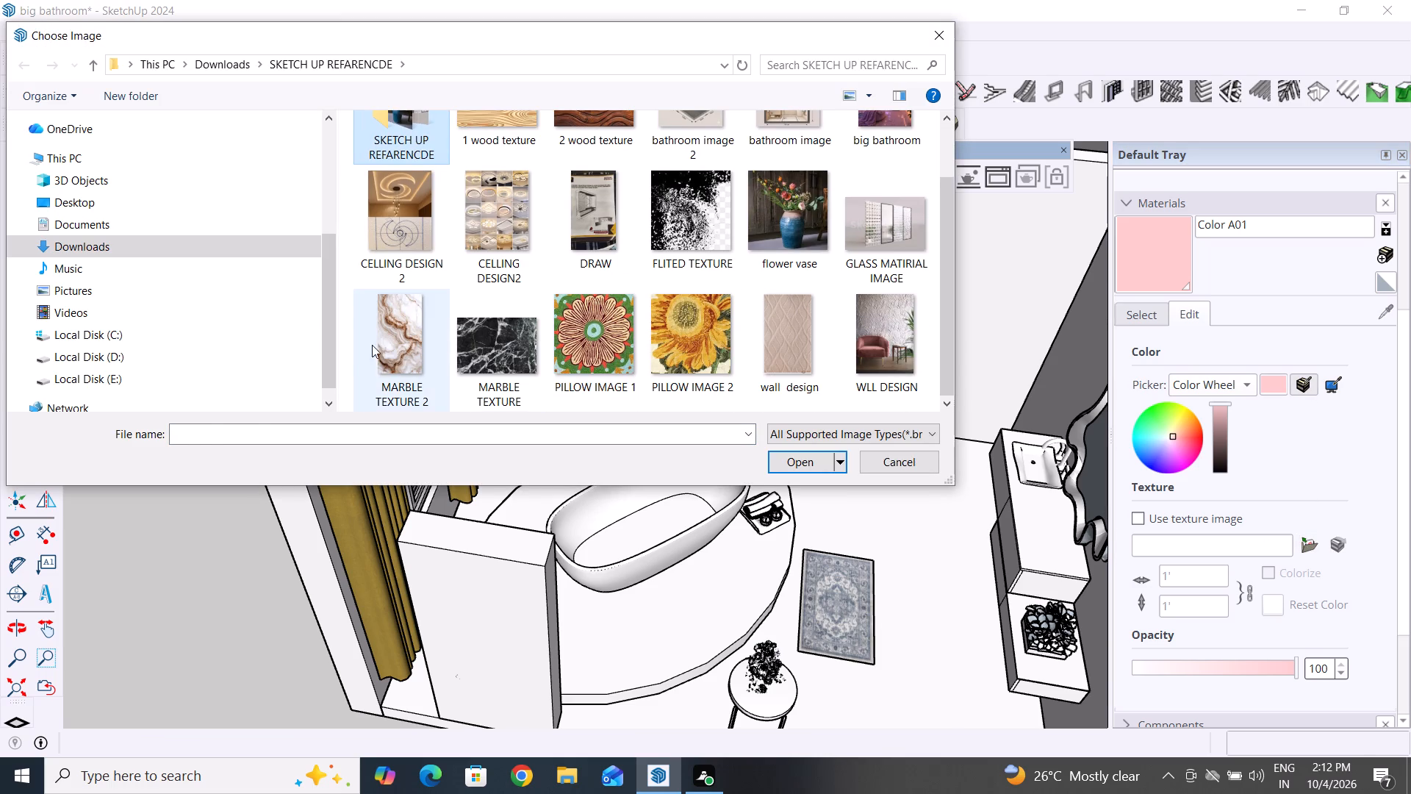
pyautogui.click(381, 343)
pyautogui.click(818, 464)
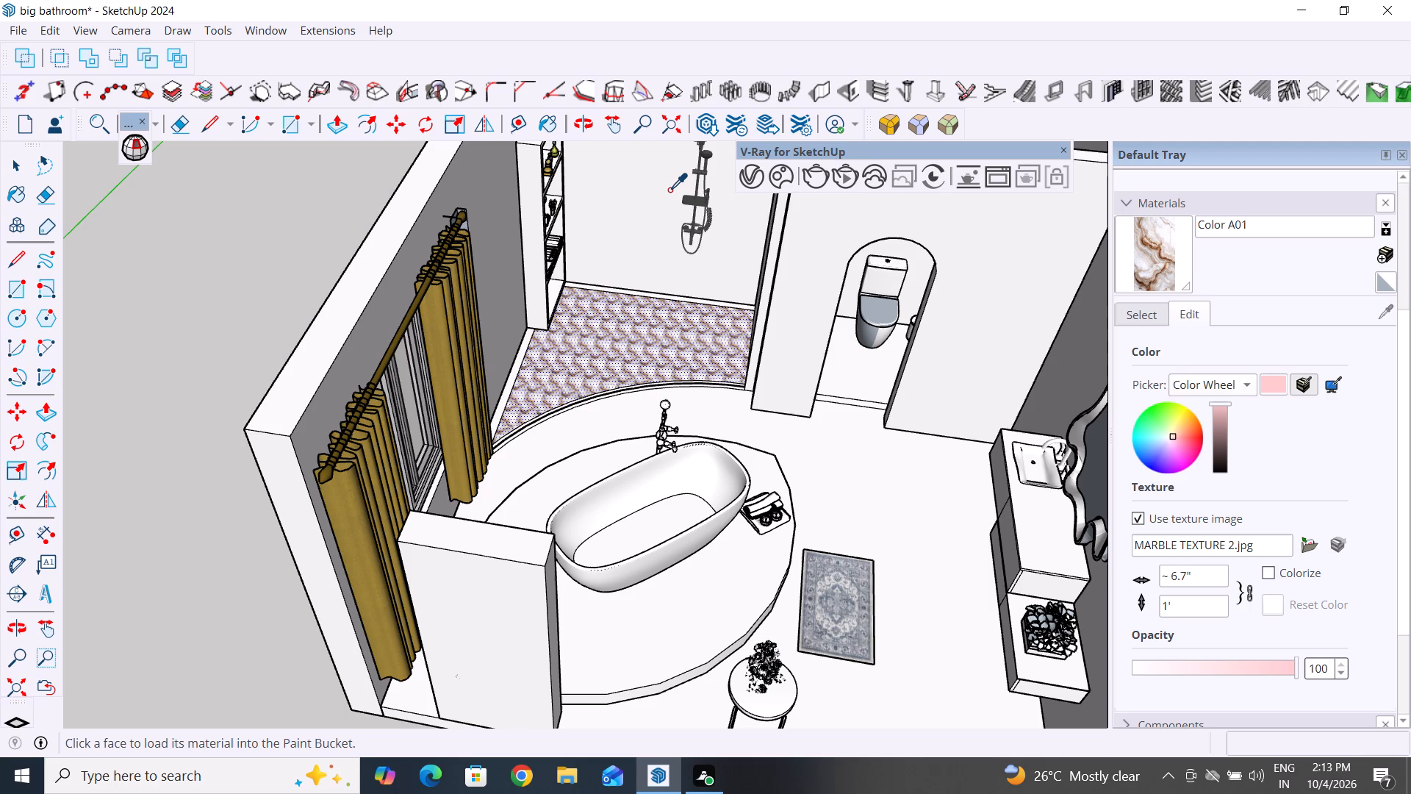
# Display the V-Ray Utilities tool set.
pyautogui.click(16, 160)
pyautogui.rightClick(827, 29)
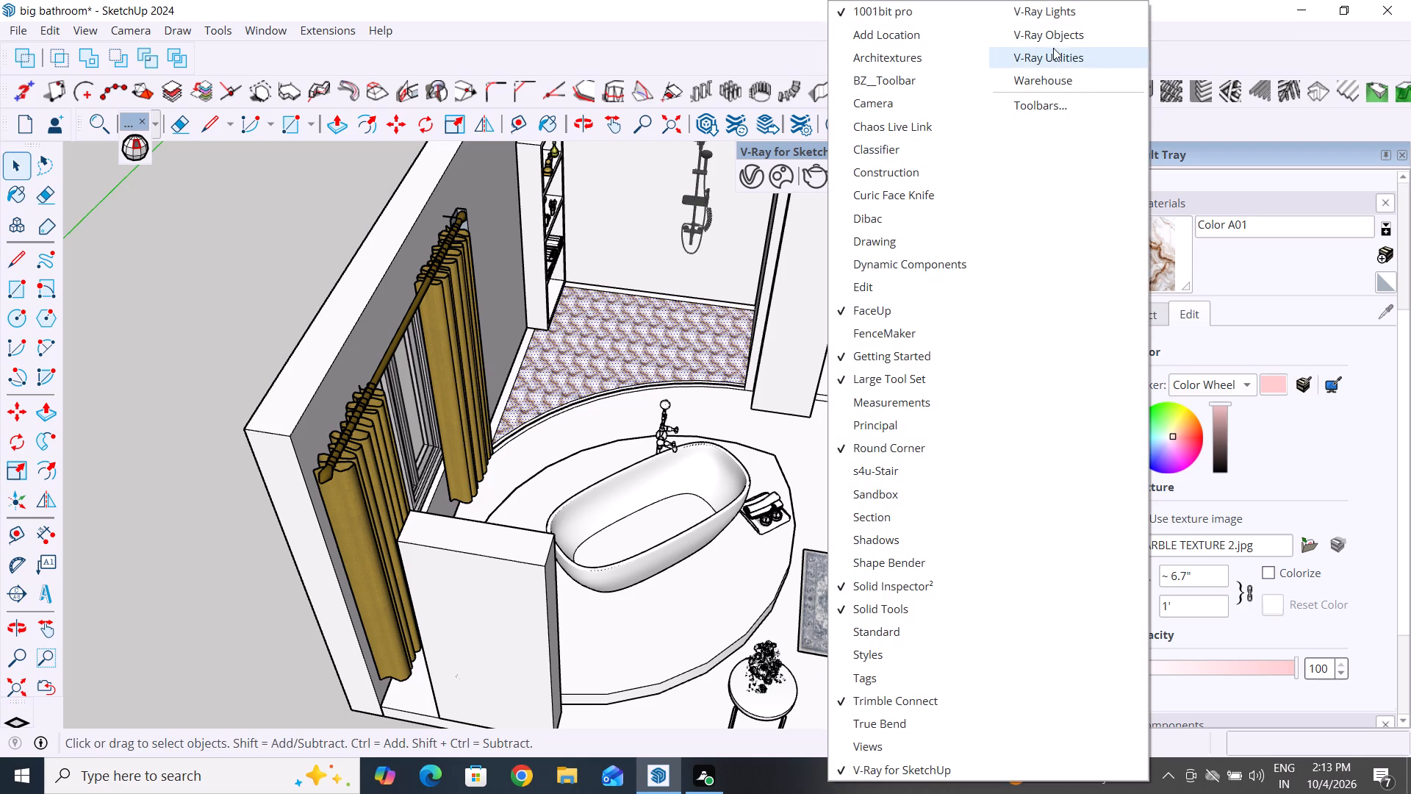
pyautogui.click(1071, 37)
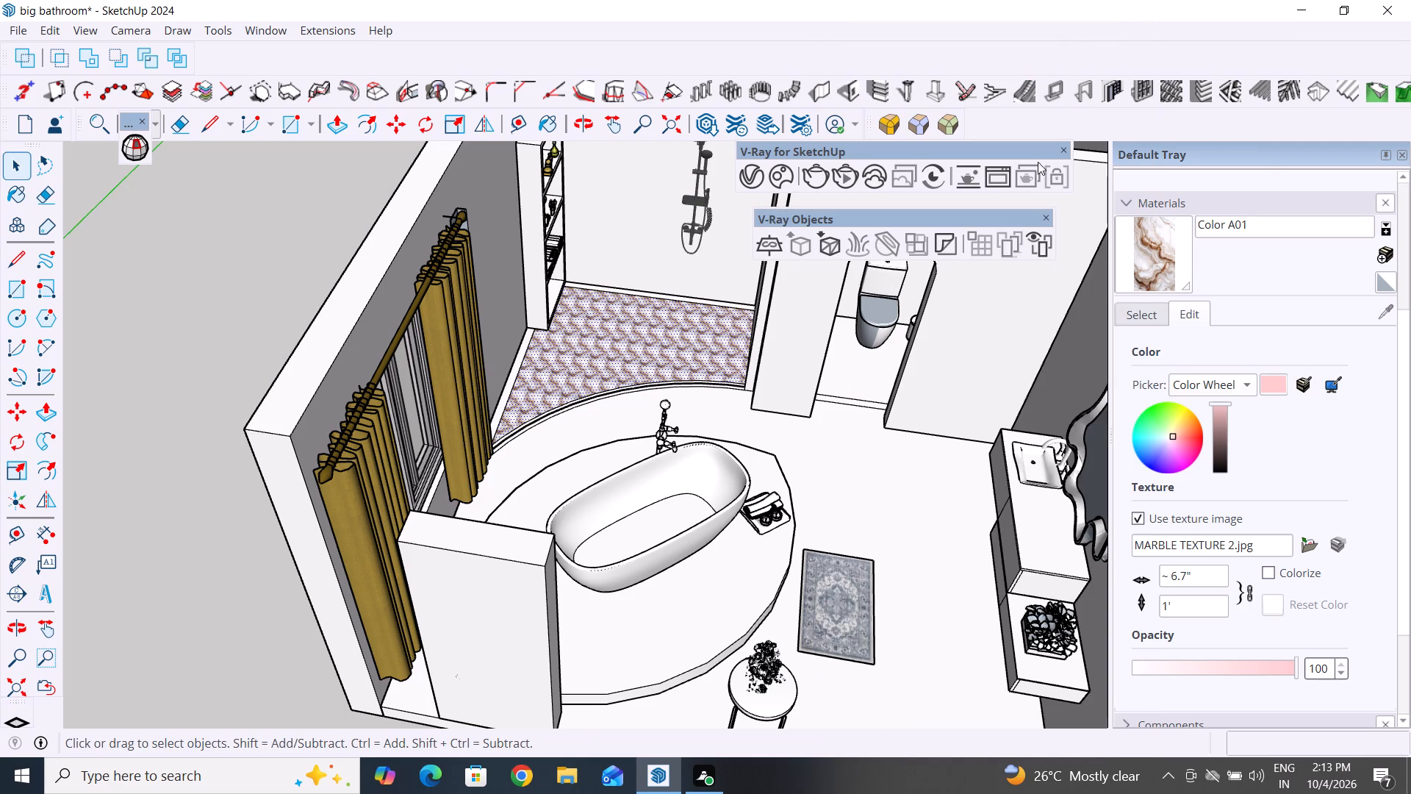
pyautogui.click(1049, 217)
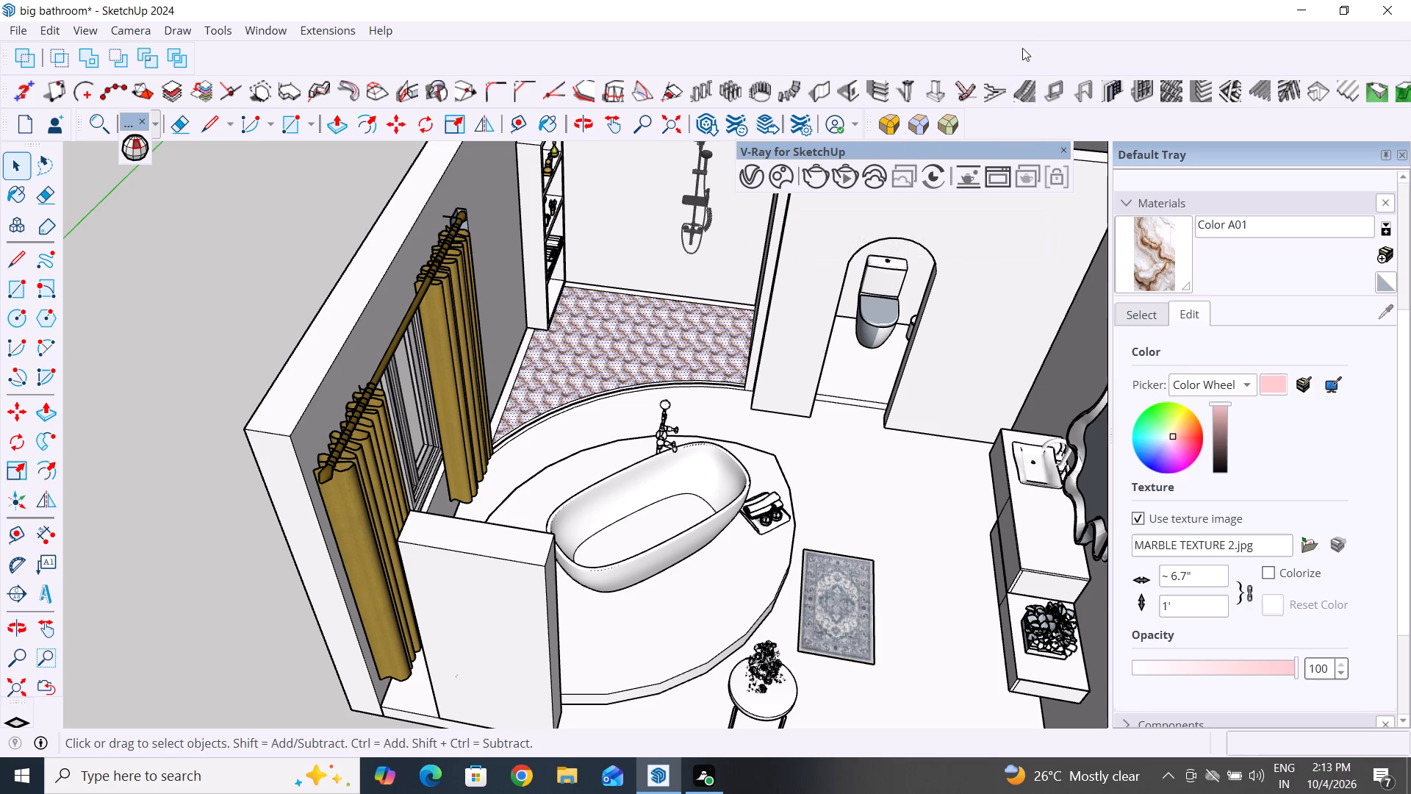
pyautogui.rightClick(1025, 37)
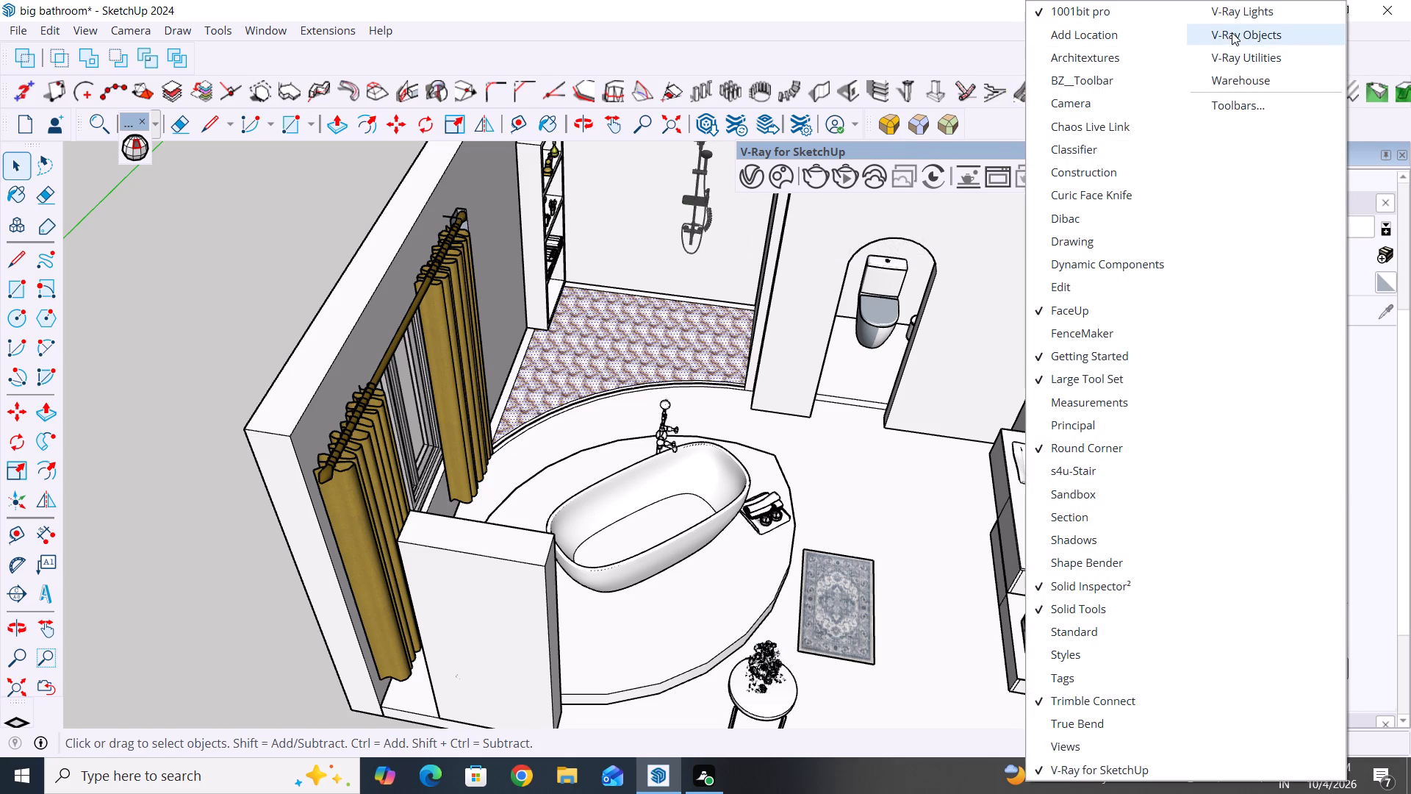
pyautogui.click(1238, 57)
# Scale the marble texture to the shower-area floor with V-Ray's fitted cubic projection, and dock the V-Ray Utilities tools.
pyautogui.click(620, 176)
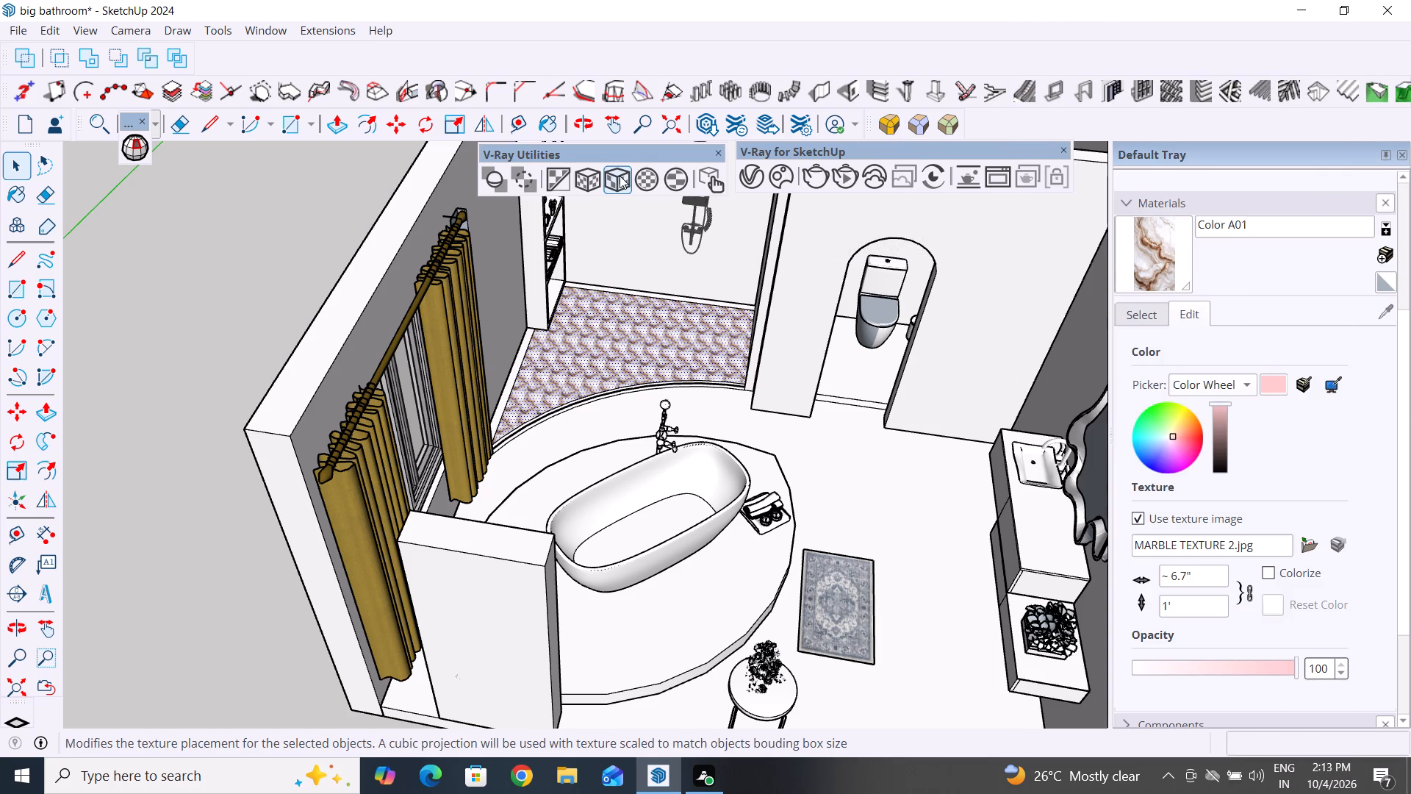
pyautogui.click(619, 365)
pyautogui.click(620, 186)
pyautogui.click(615, 333)
pyautogui.moveTo(674, 151); pyautogui.dragTo(237, 173)
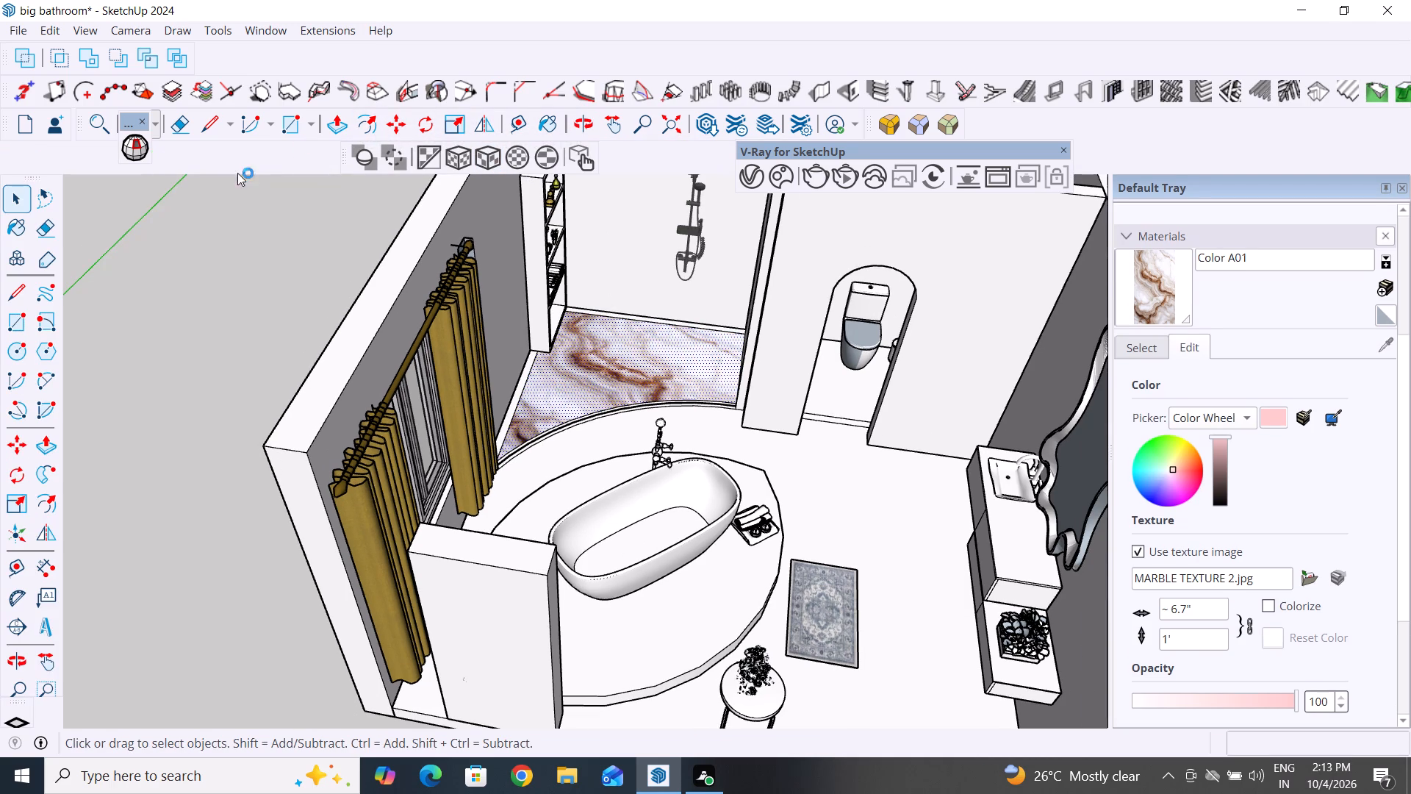
pyautogui.moveTo(237, 173); pyautogui.dragTo(179, 185)
# Paint the main bathroom floor around the tub platform with the marble-textured Color A01.
pyautogui.scroll(-3, 498, 499)
pyautogui.click(775, 691)
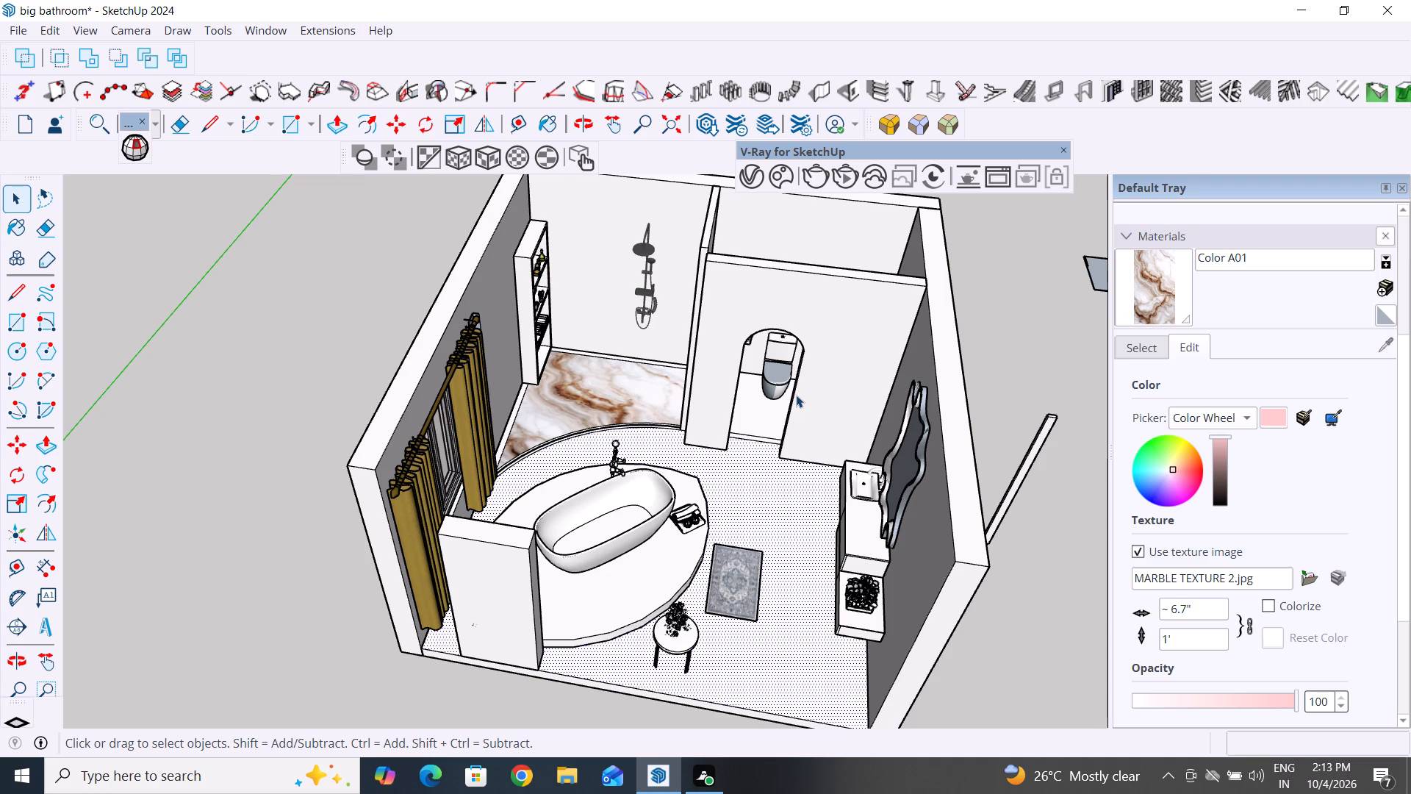
pyautogui.click(1170, 307)
pyautogui.click(751, 662)
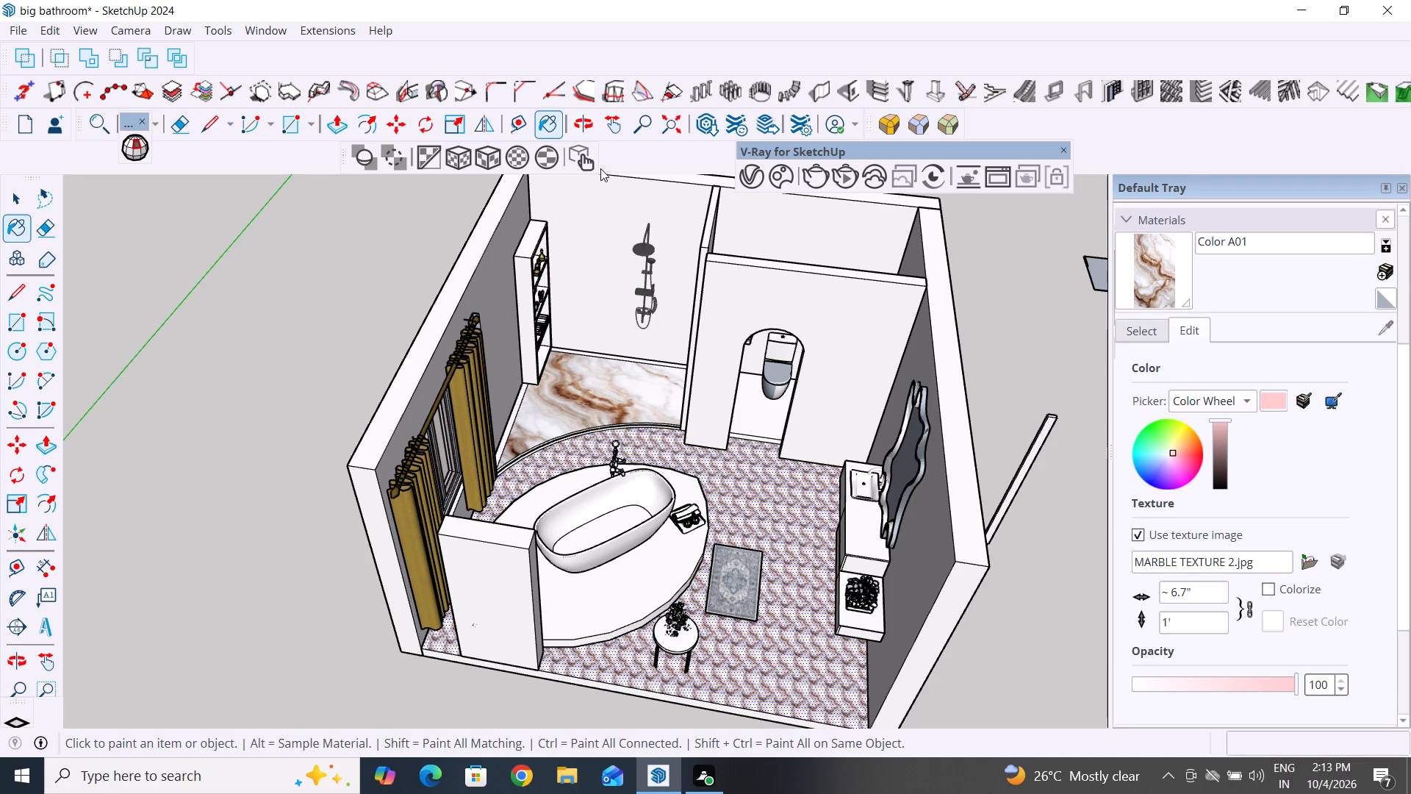
# Scale the marble texture to the main floor with V-Ray's fitted cubic projection and deselect the floor.
pyautogui.click(488, 160)
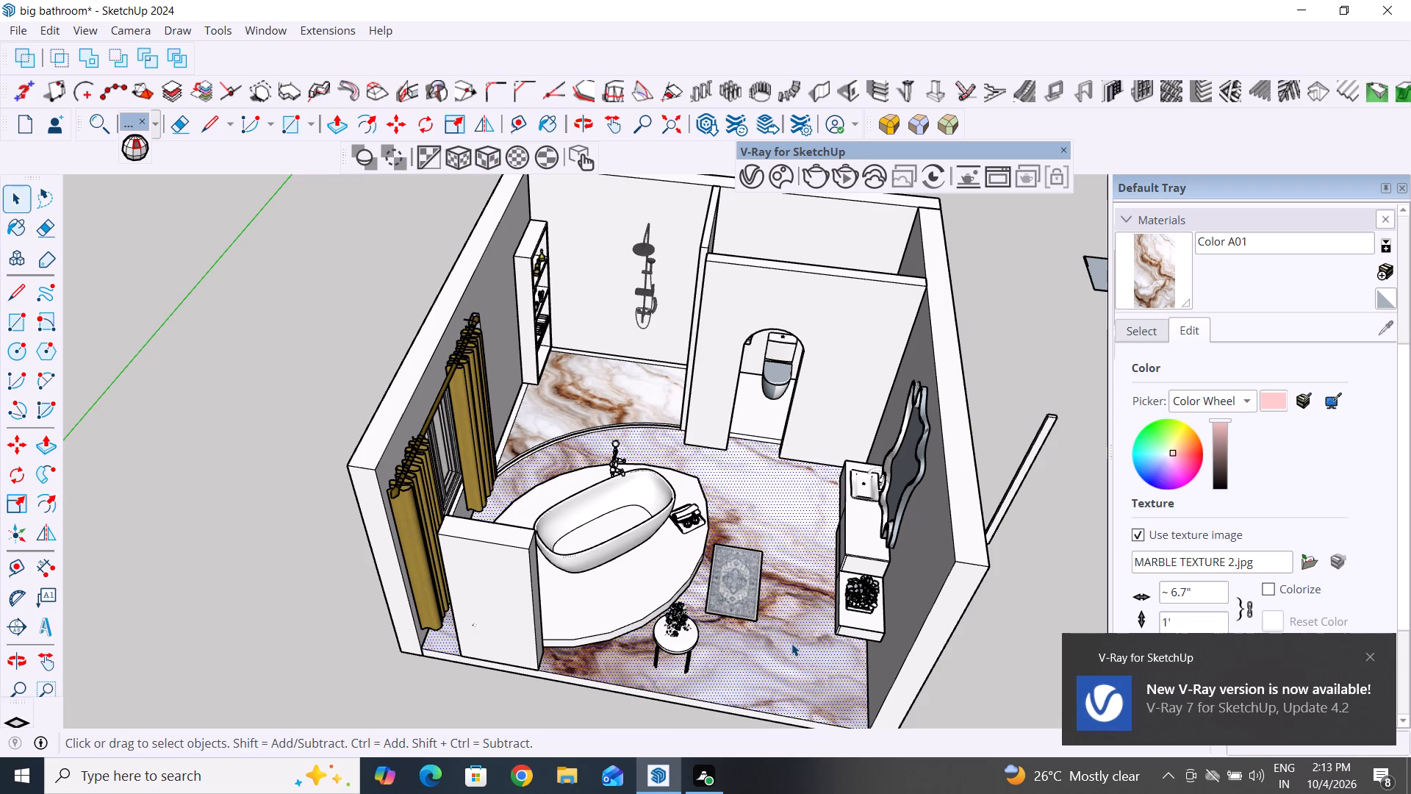
pyautogui.click(1374, 661)
pyautogui.scroll(-3, 697, 610)
pyautogui.moveTo(705, 620); pyautogui.dragTo(693, 614, button='middle')
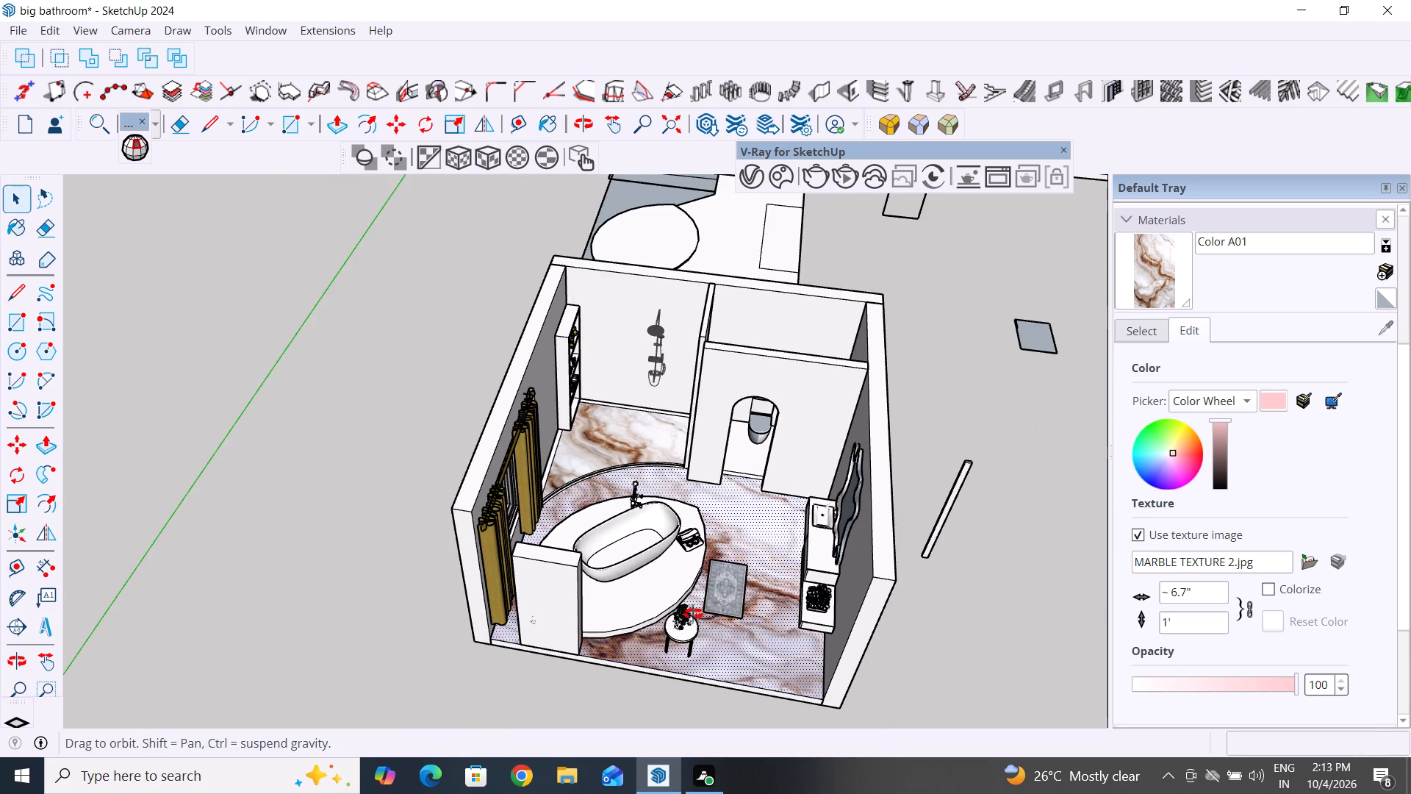
pyautogui.moveTo(693, 614); pyautogui.dragTo(553, 518, button='middle')
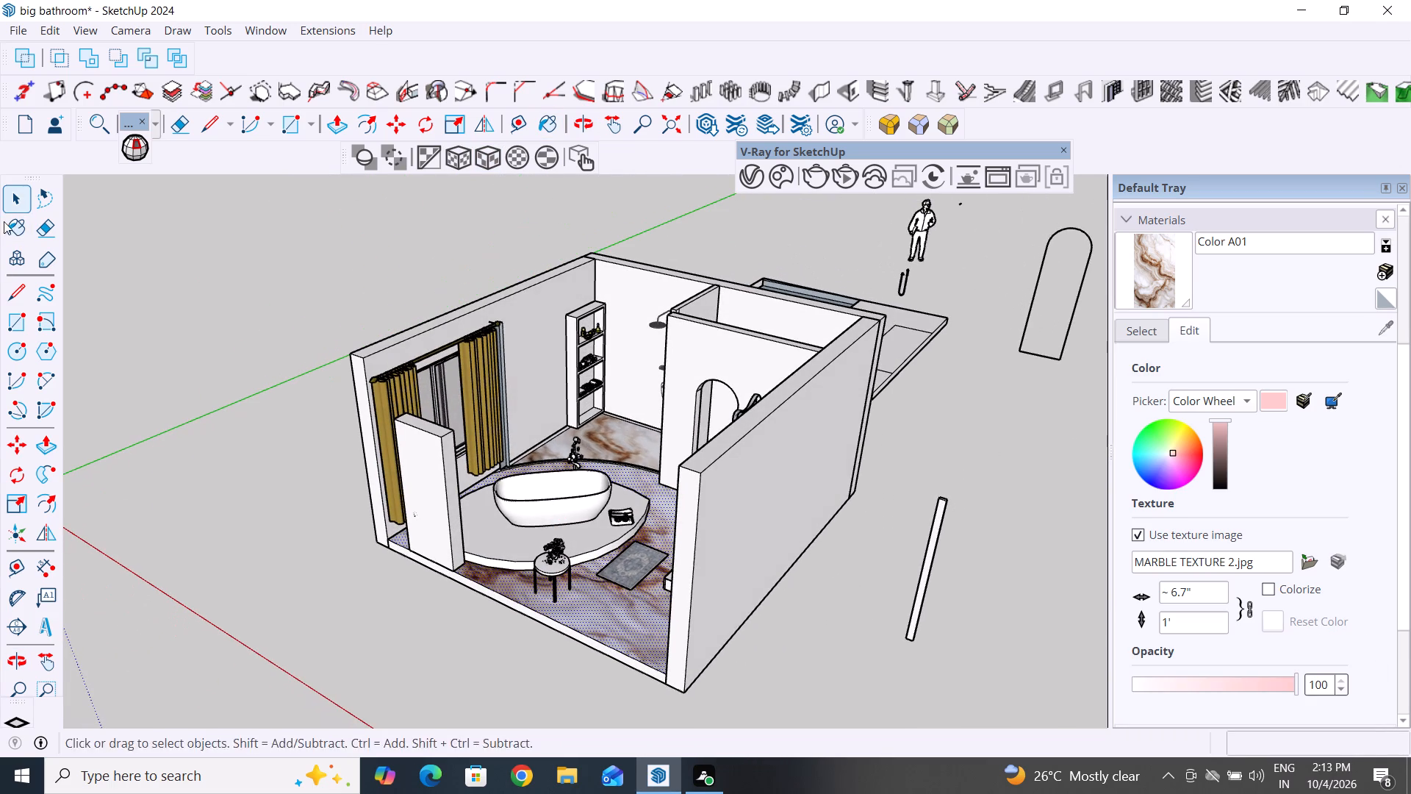
pyautogui.click(132, 274)
pyautogui.scroll(4, 498, 493)
pyautogui.moveTo(652, 638); pyautogui.dragTo(730, 664, button='middle')
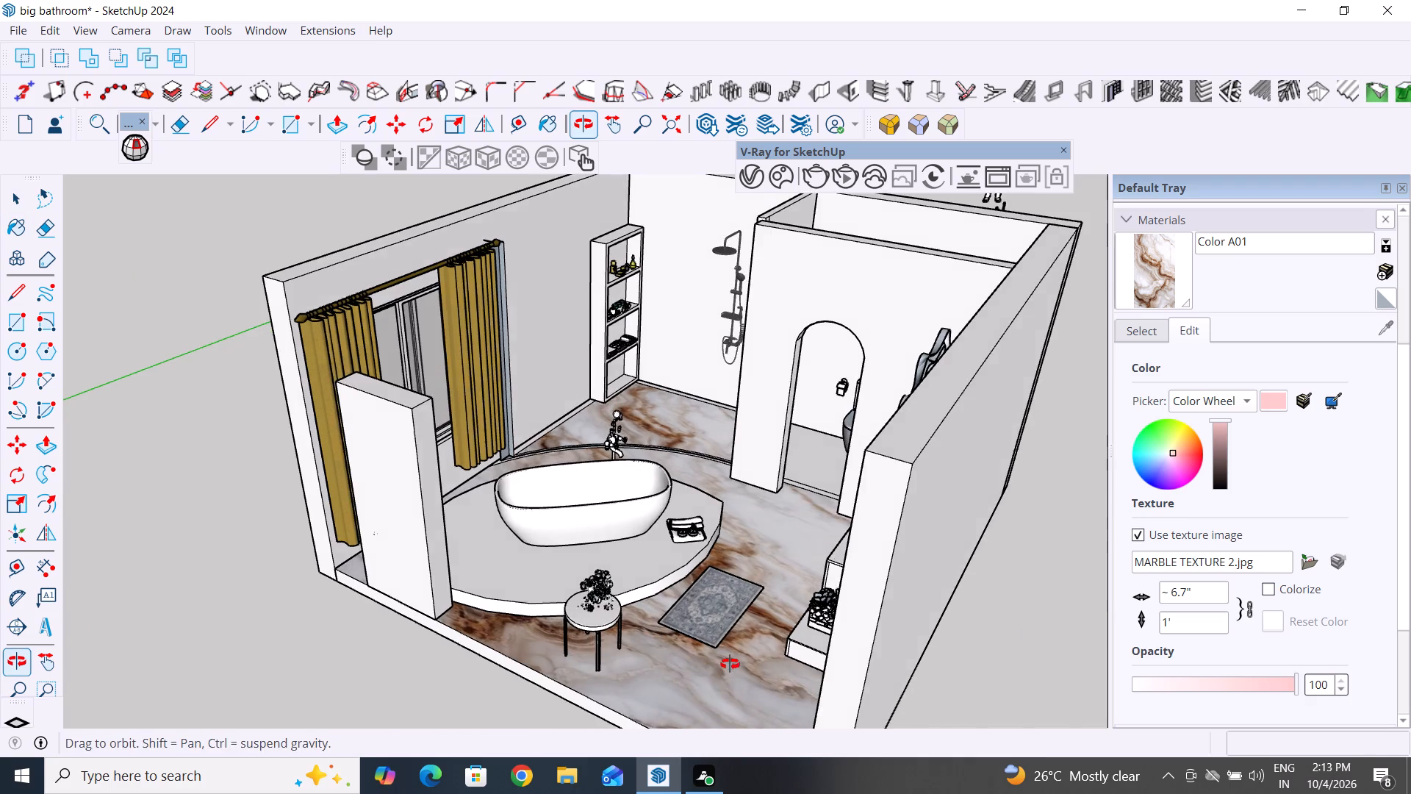
# Examine the marble-textured floors and the surrounding bathroom from several angles.
pyautogui.scroll(-4, 794, 556)
pyautogui.moveTo(811, 573); pyautogui.dragTo(916, 609, button='middle')
pyautogui.scroll(2, 911, 611)
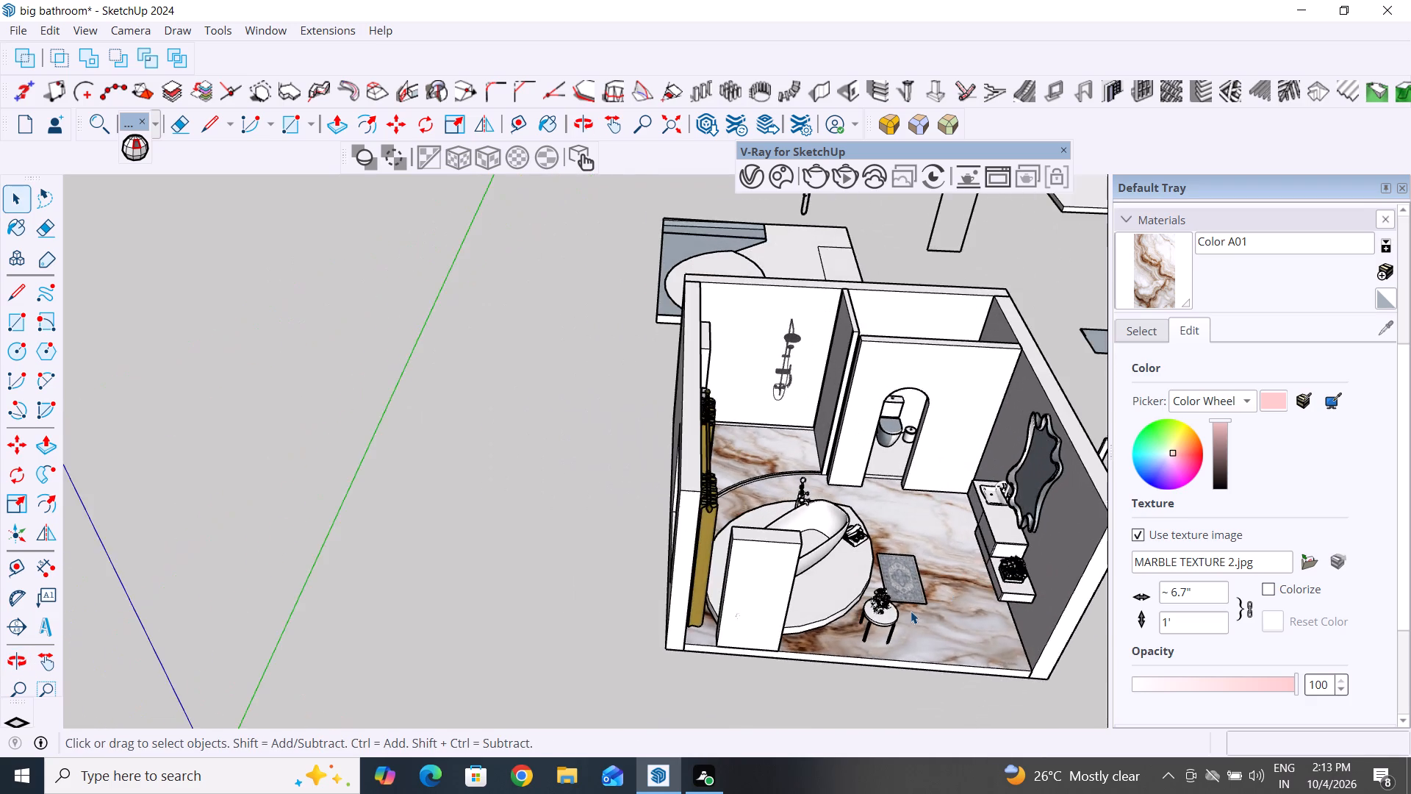
pyautogui.scroll(2, 911, 611)
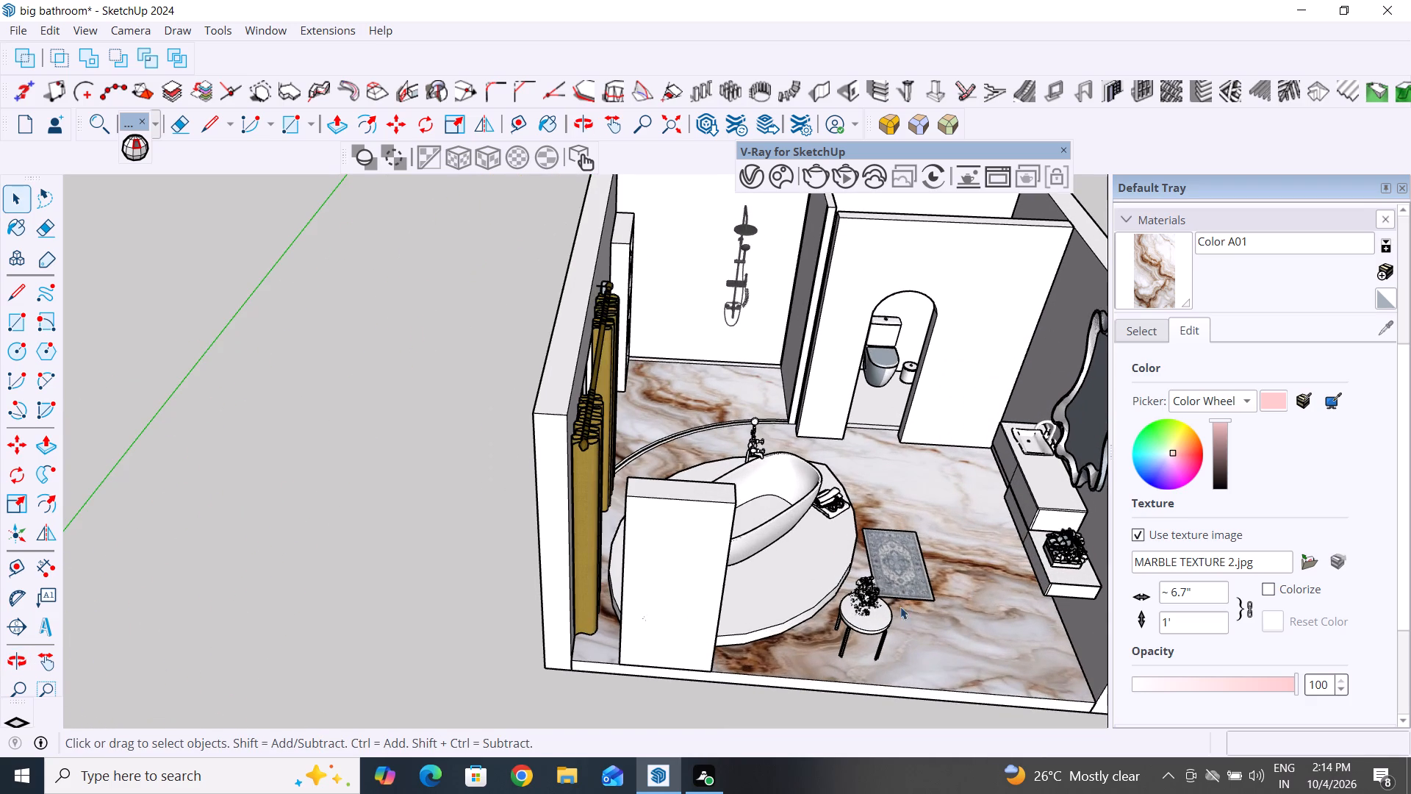
pyautogui.scroll(-3, 710, 657)
pyautogui.scroll(2, 700, 443)
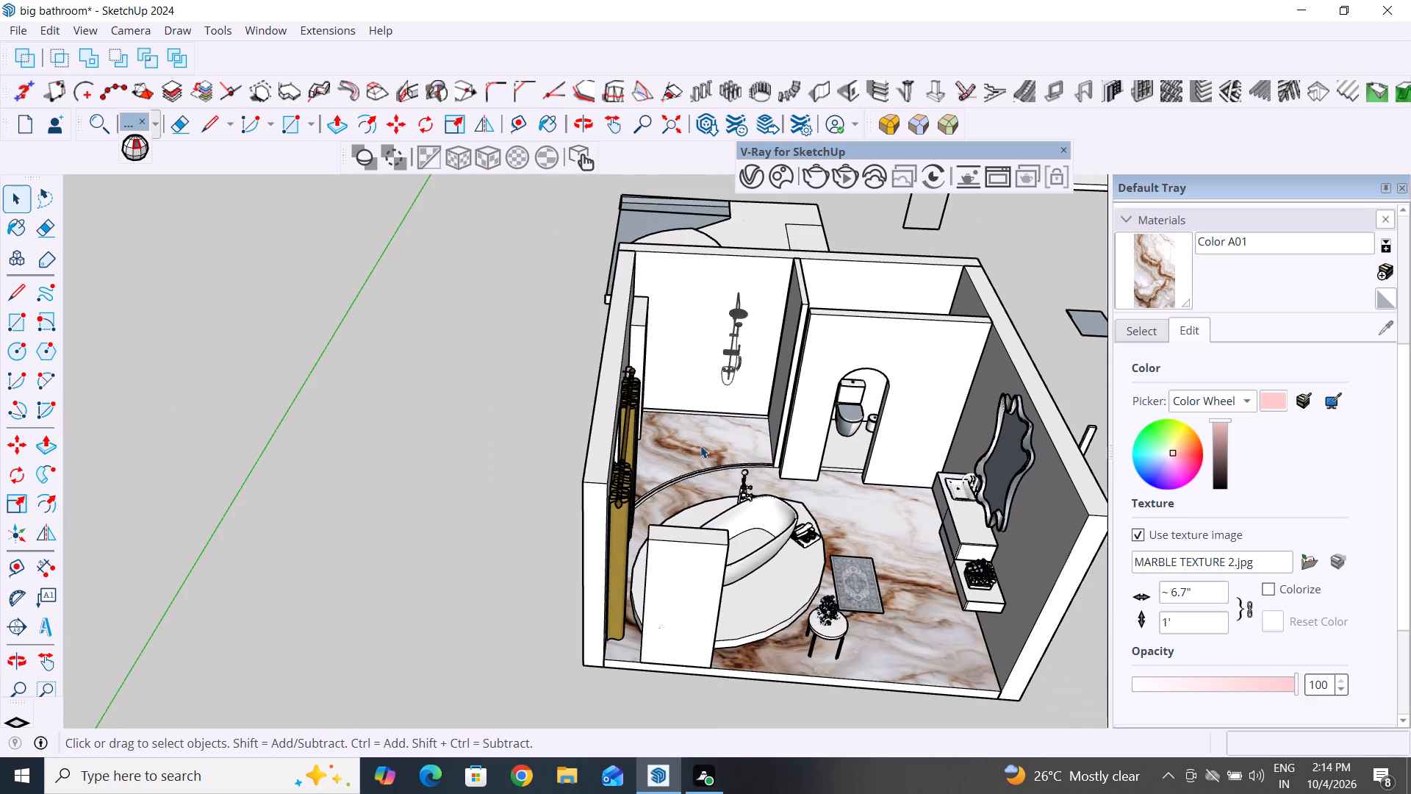
pyautogui.scroll(2, 700, 446)
pyautogui.moveTo(728, 459); pyautogui.dragTo(578, 493, button='middle')
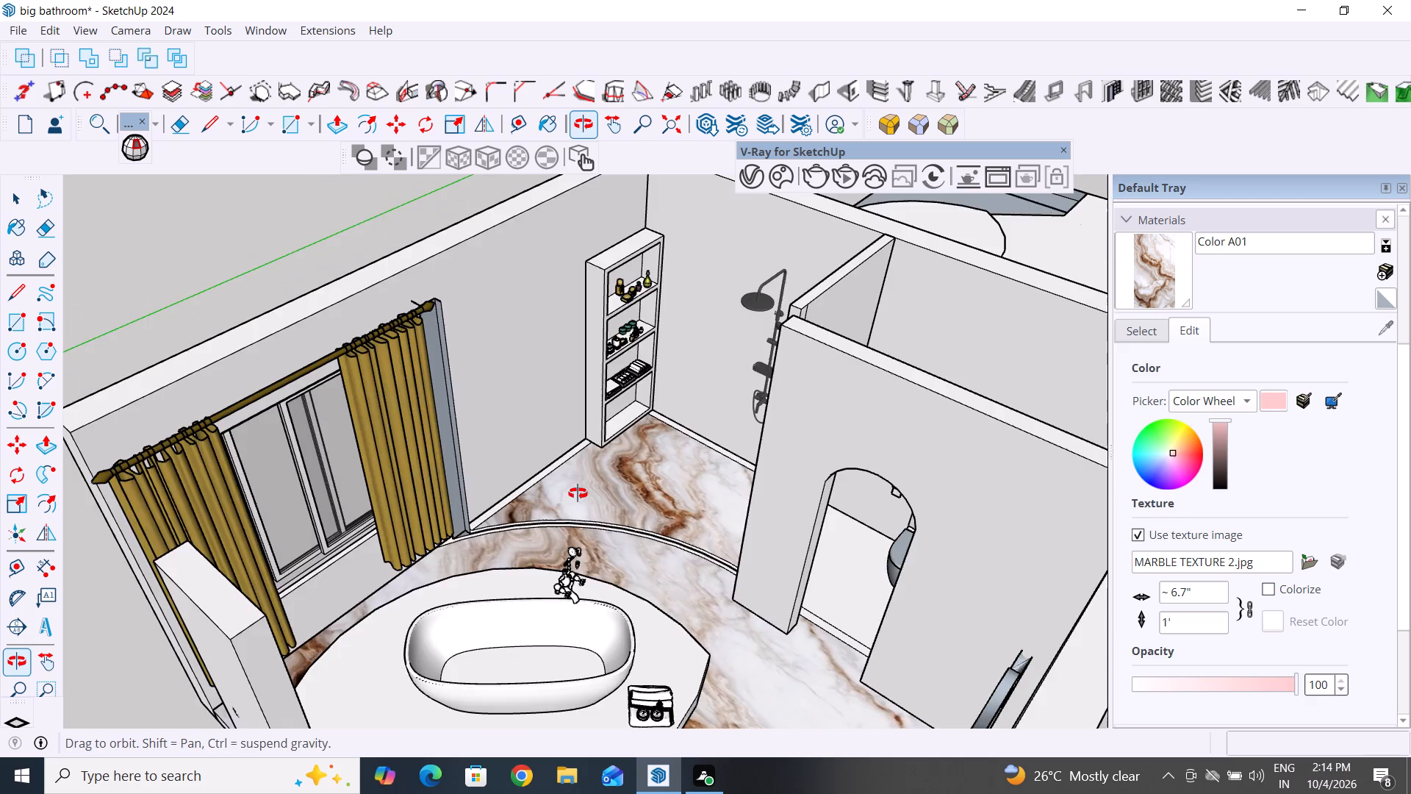
pyautogui.moveTo(578, 493); pyautogui.dragTo(653, 485, button='middle')
pyautogui.scroll(-6, 626, 467)
pyautogui.moveTo(913, 508); pyautogui.dragTo(918, 482, button='middle')
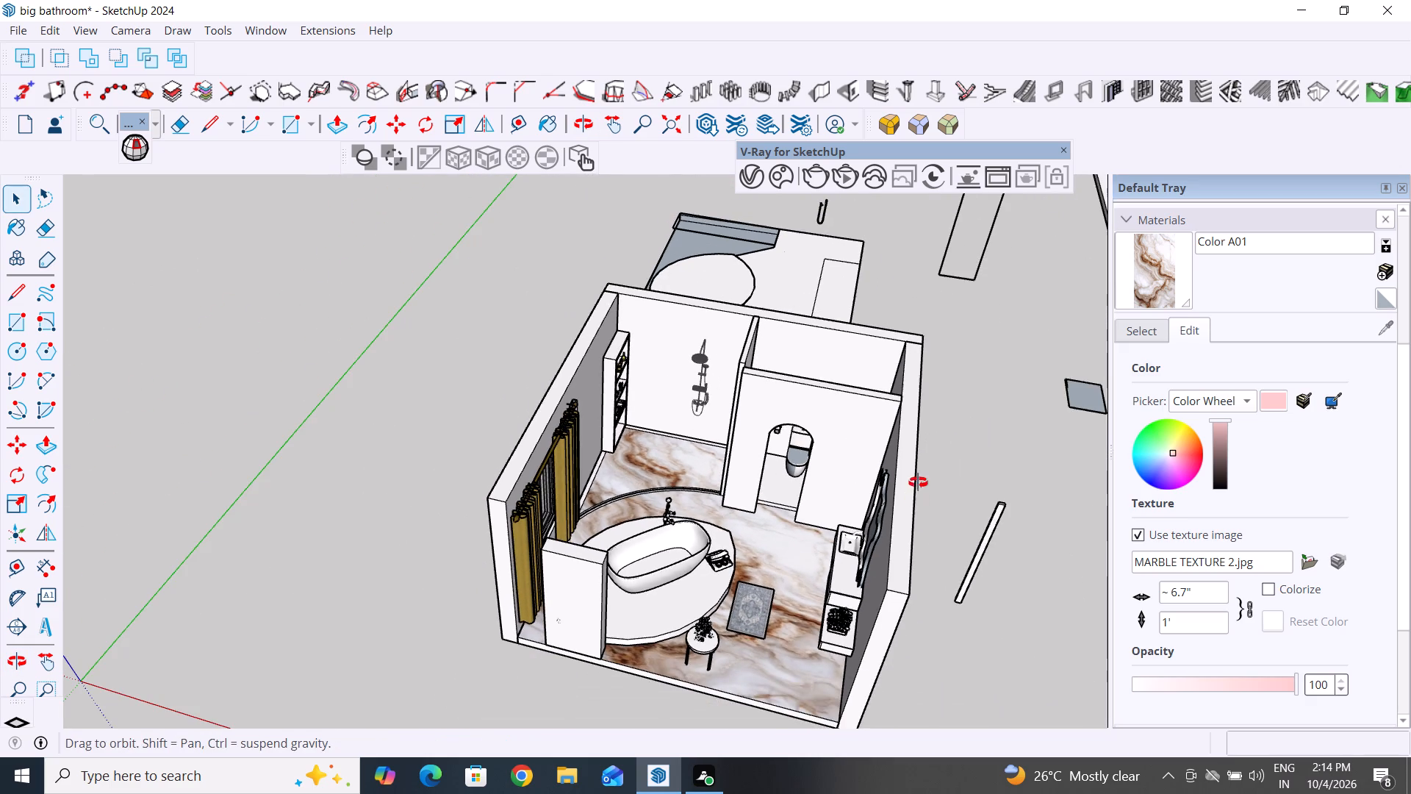
pyautogui.moveTo(918, 482); pyautogui.dragTo(934, 393, button='middle')
pyautogui.scroll(-4, 540, 520)
pyautogui.moveTo(619, 558); pyautogui.dragTo(741, 590, button='middle')
pyautogui.scroll(3, 975, 457)
pyautogui.scroll(3, 794, 486)
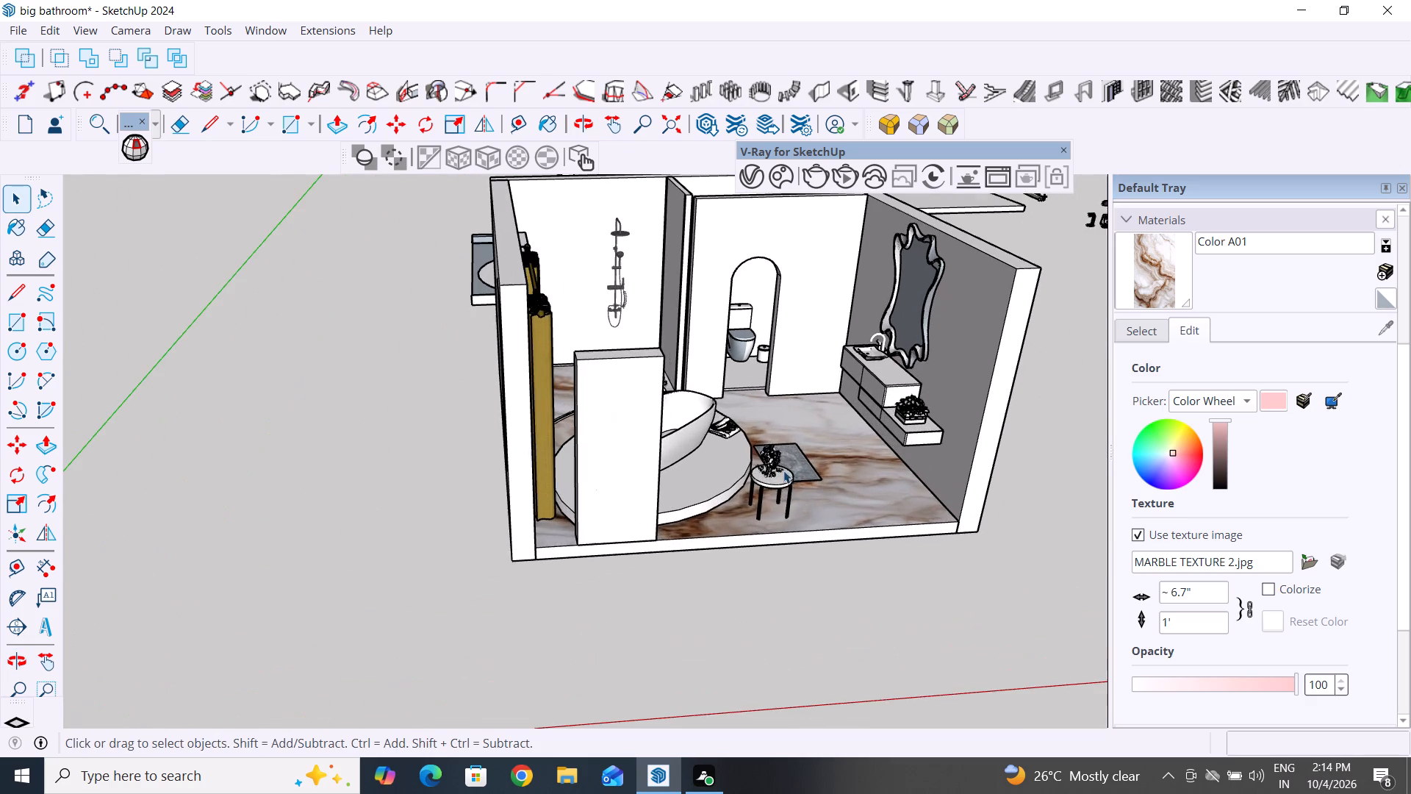
# Move the loose vertical strip from outside the room about 94" onto the arched partition wall, near the vanity wall, and deselect it.
pyautogui.scroll(-4, 450, 625)
pyautogui.moveTo(768, 581); pyautogui.dragTo(590, 620, button='middle')
pyautogui.click(842, 498)
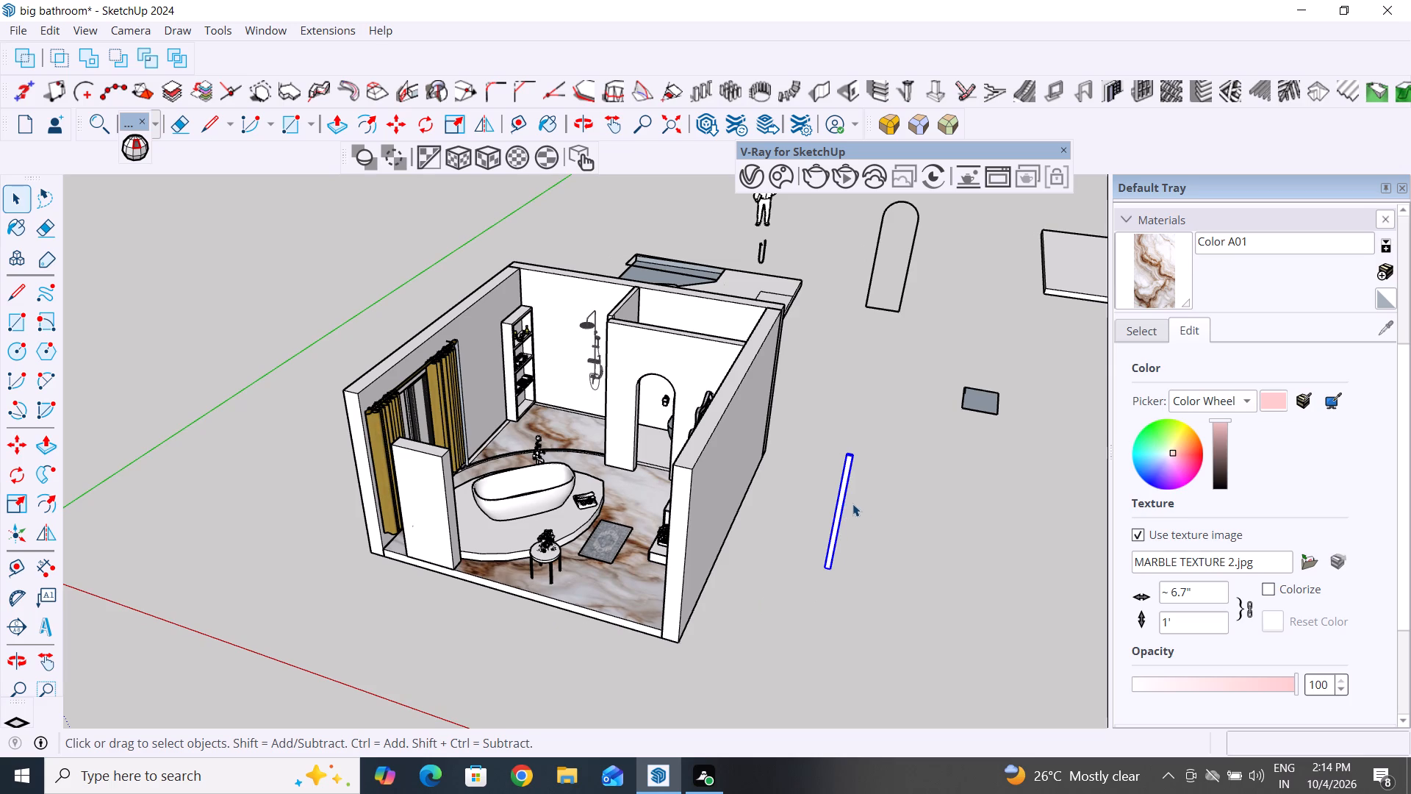
pyautogui.press('m')
pyautogui.scroll(6, 865, 474)
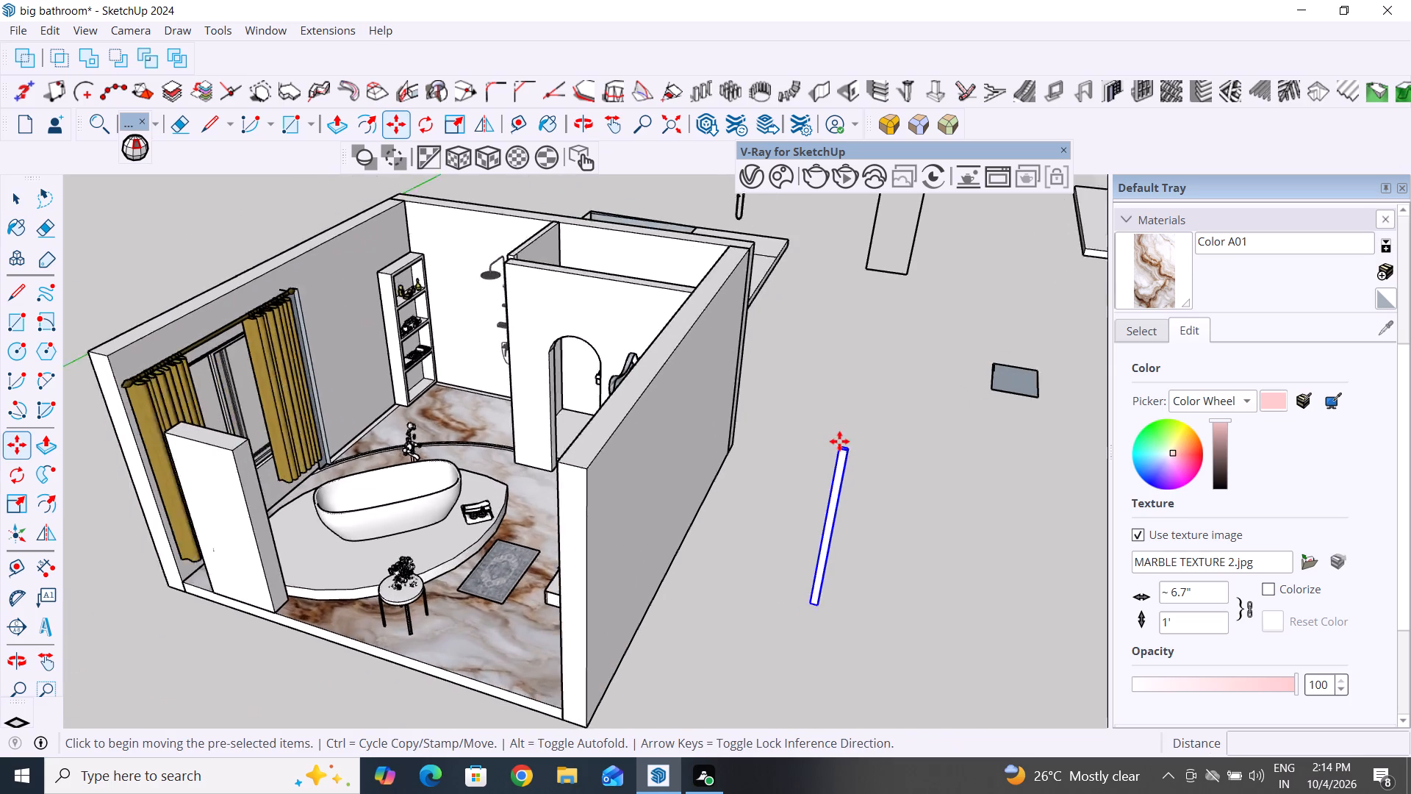
pyautogui.scroll(10, 839, 441)
pyautogui.click(827, 465)
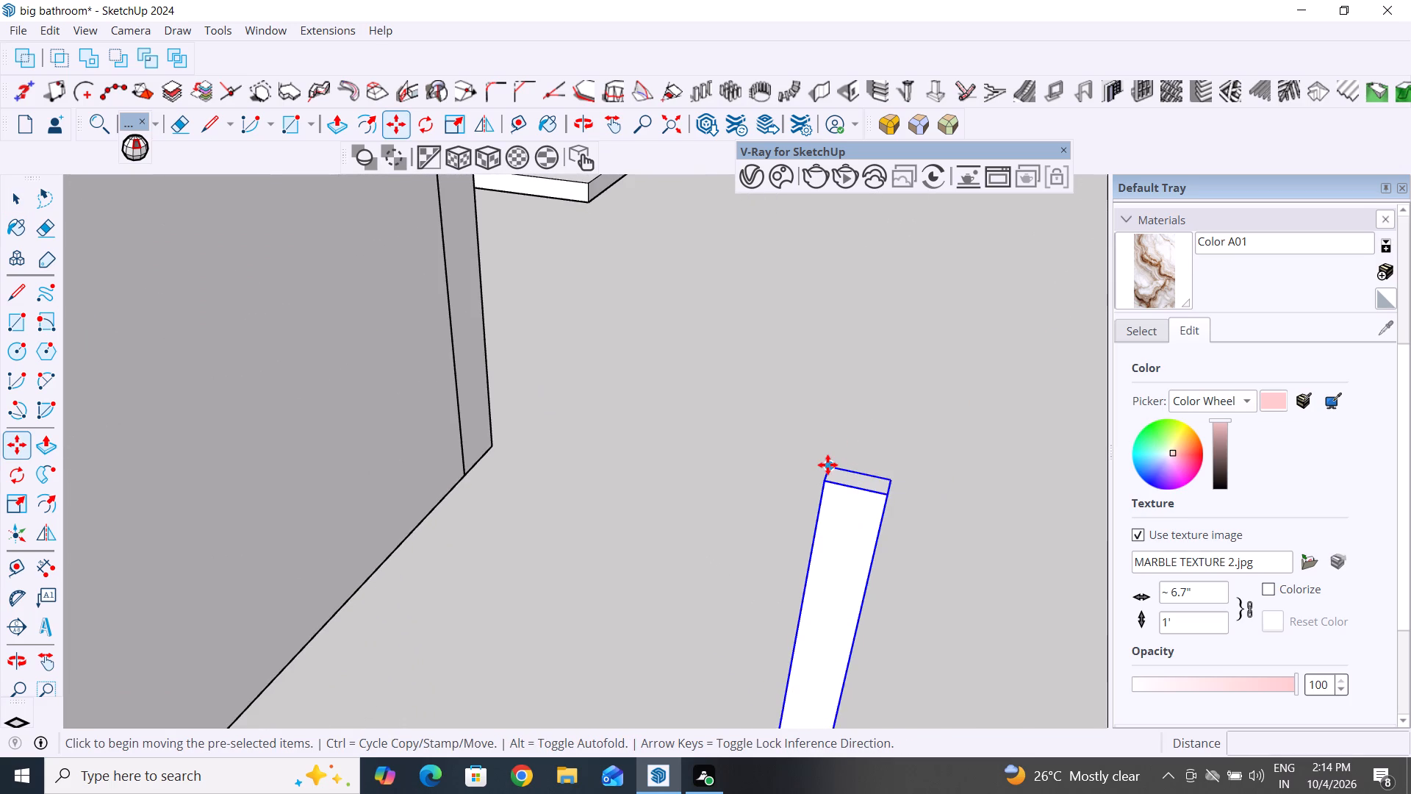
pyautogui.scroll(-15, 916, 533)
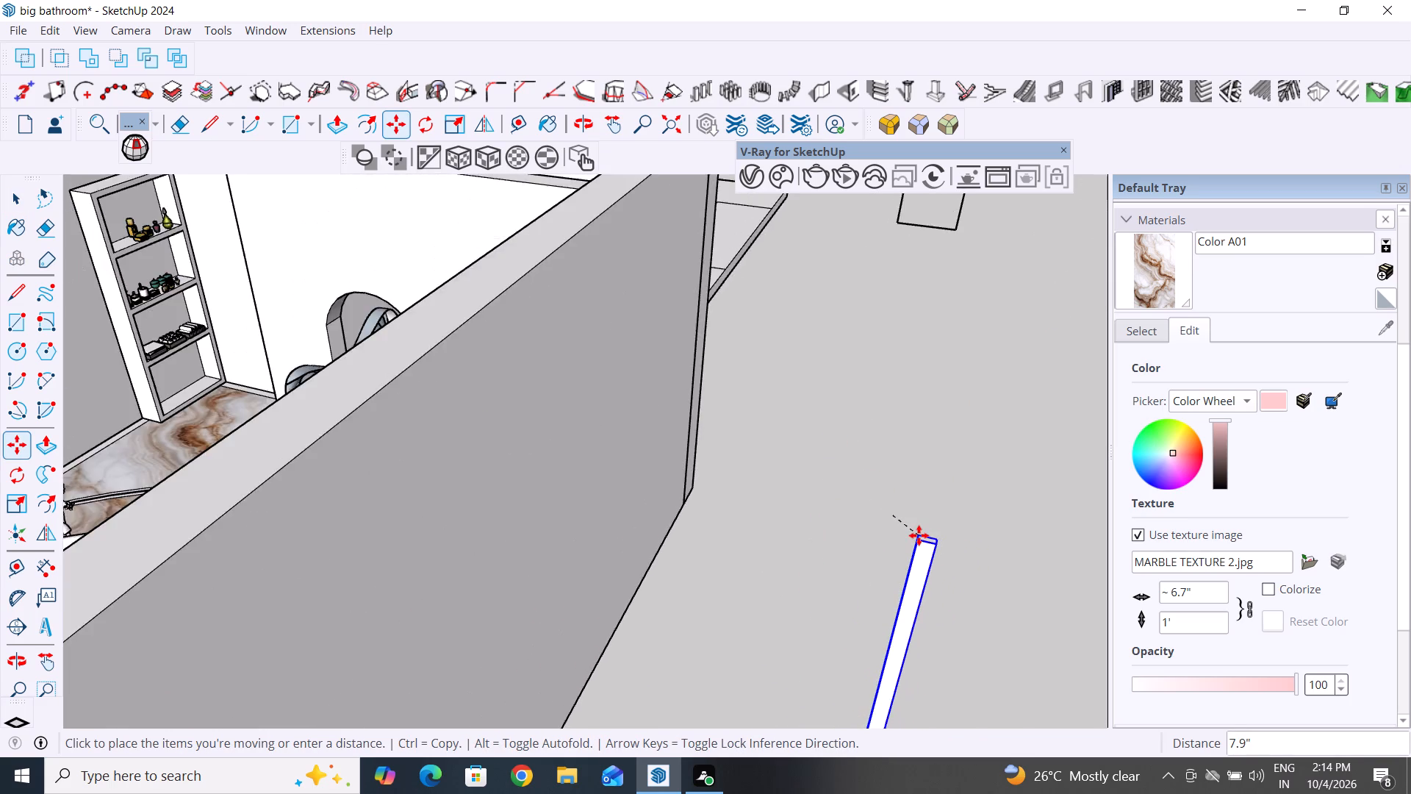
pyautogui.scroll(-6, 919, 535)
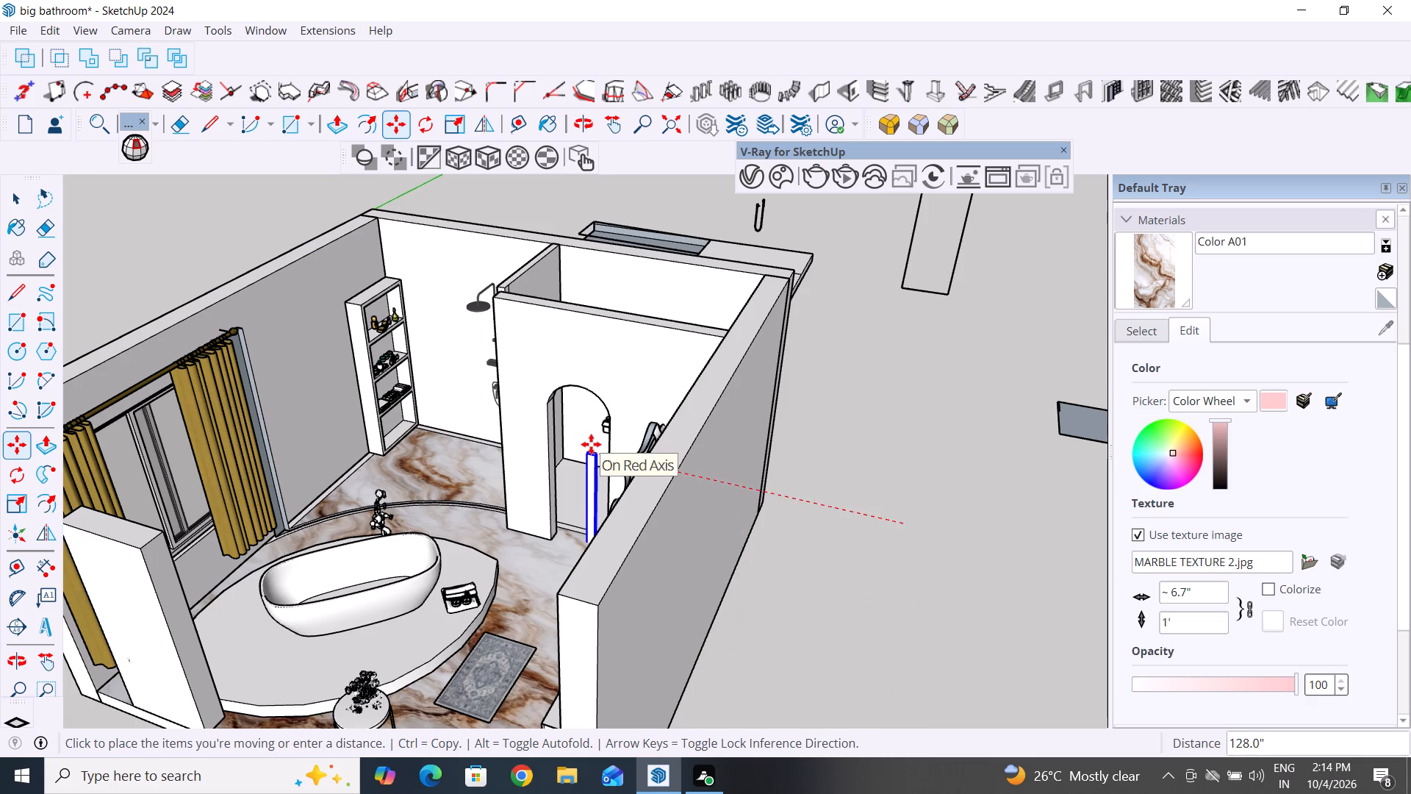
pyautogui.moveTo(591, 444); pyautogui.dragTo(868, 495, button='middle')
pyautogui.scroll(2, 1050, 415)
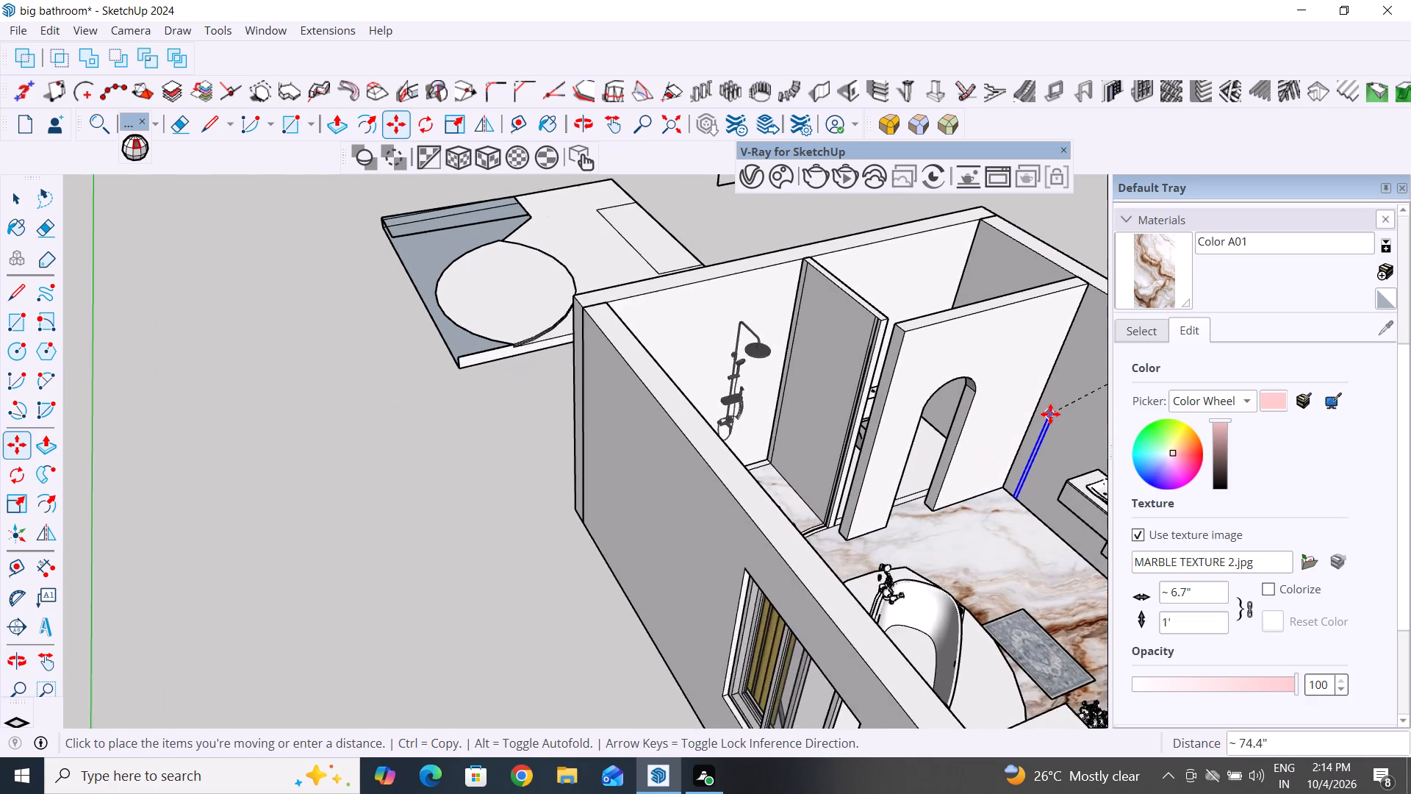
pyautogui.scroll(5, 1050, 414)
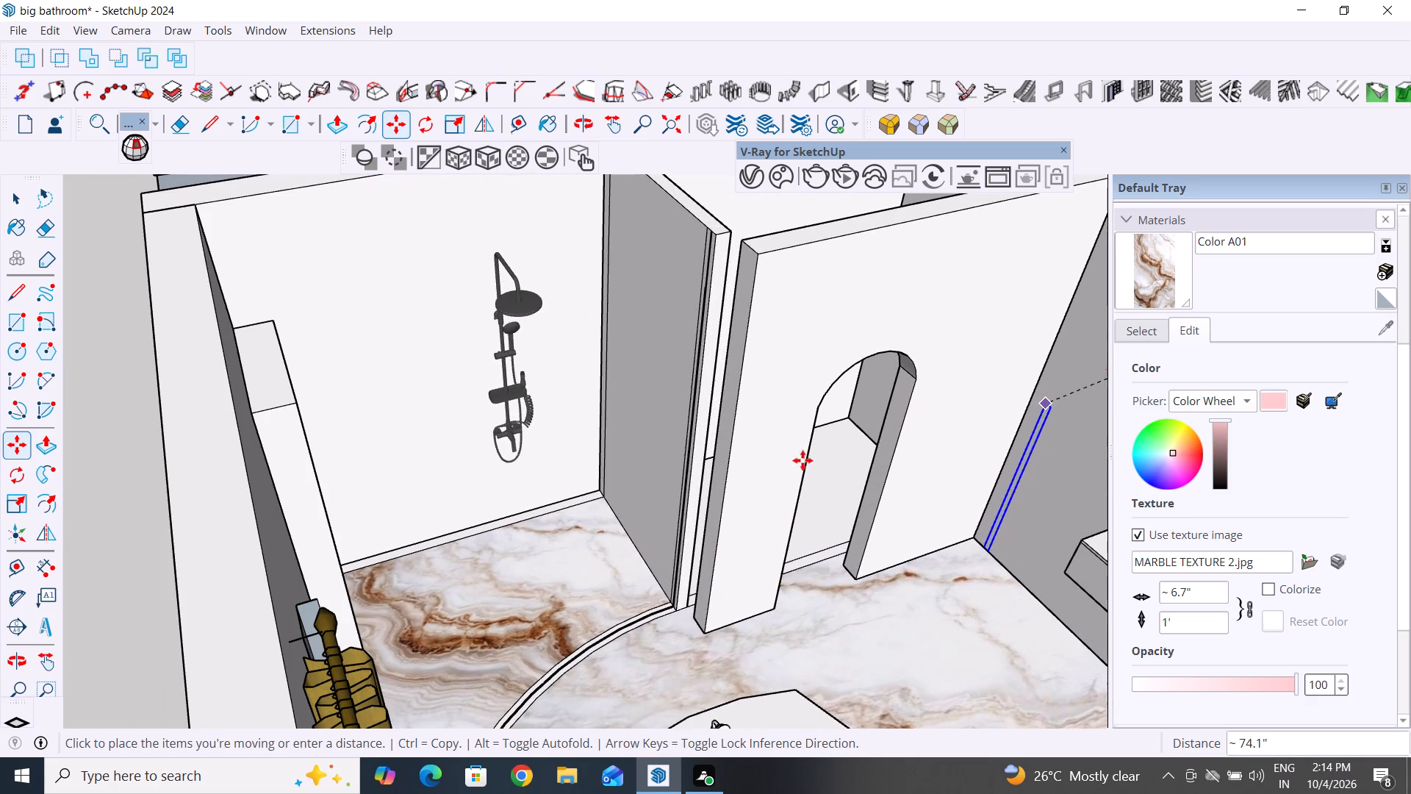
pyautogui.scroll(-4, 775, 476)
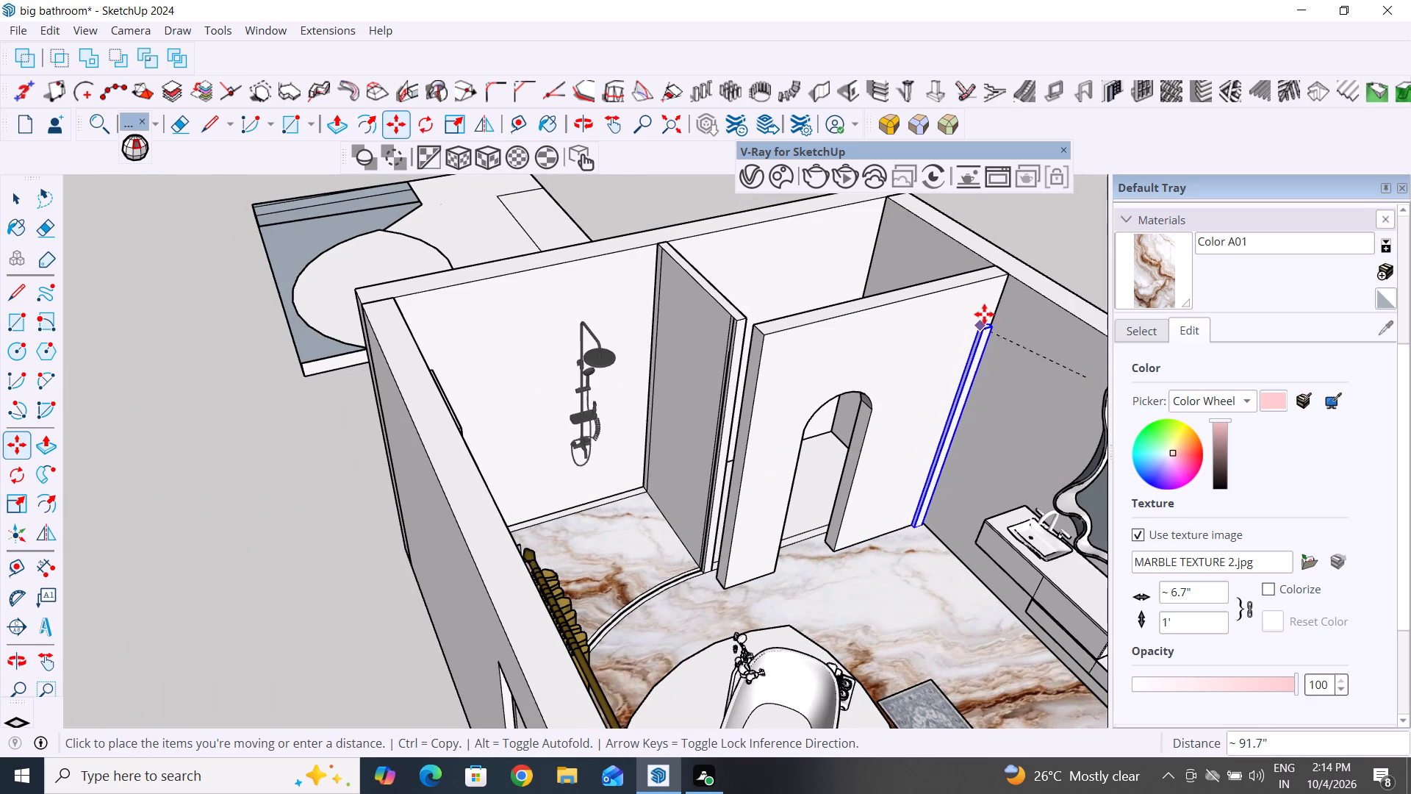
pyautogui.scroll(6, 998, 273)
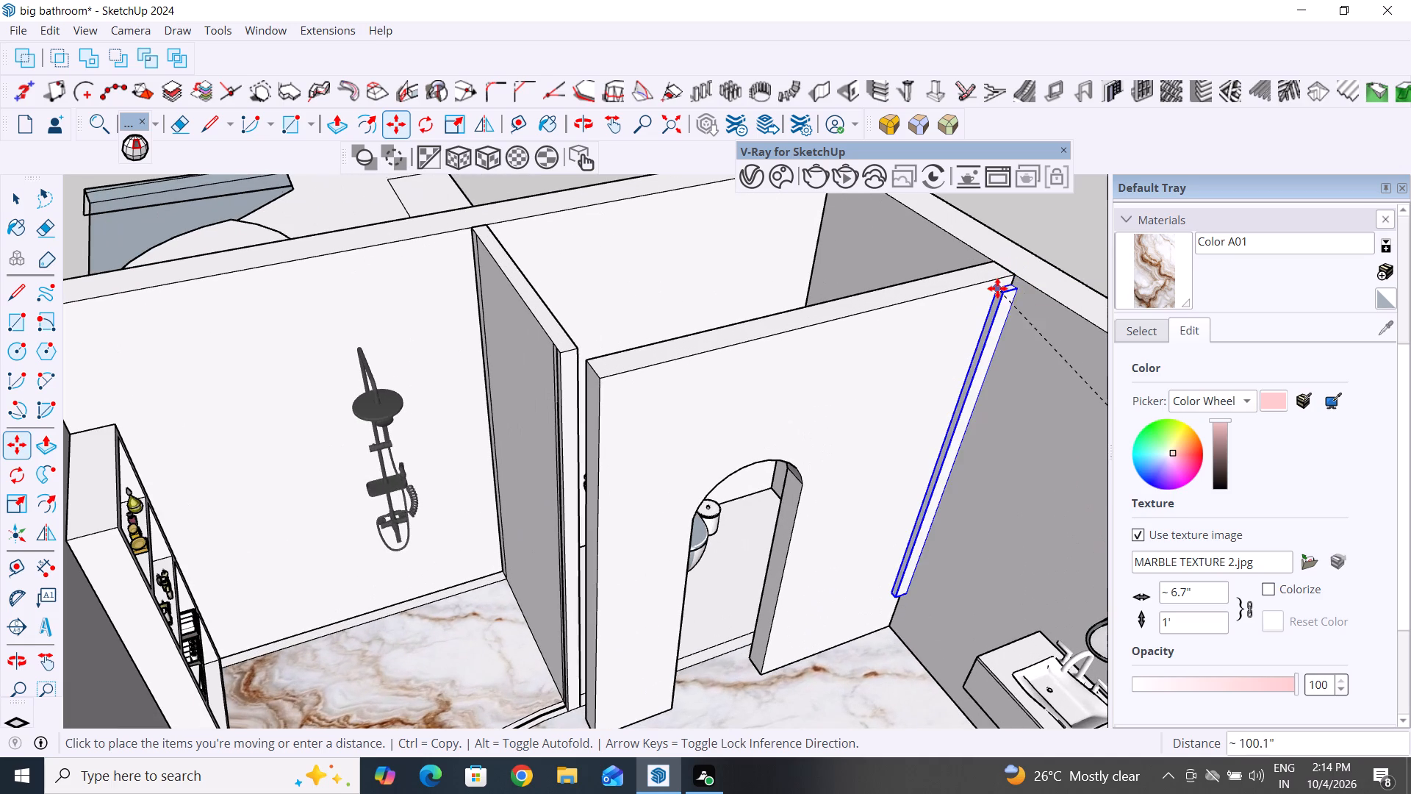
pyautogui.click(969, 347)
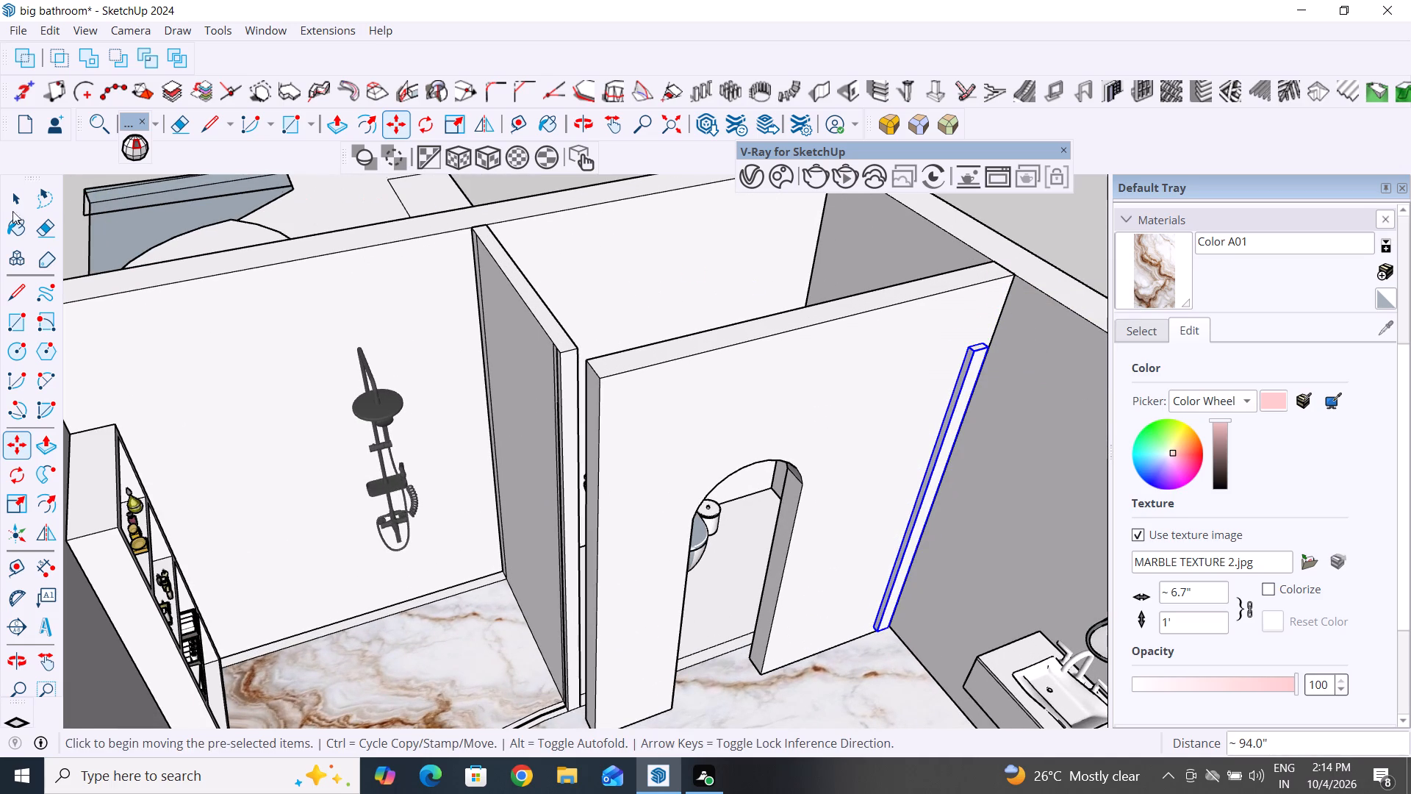
pyautogui.click(18, 203)
pyautogui.scroll(-3, 258, 702)
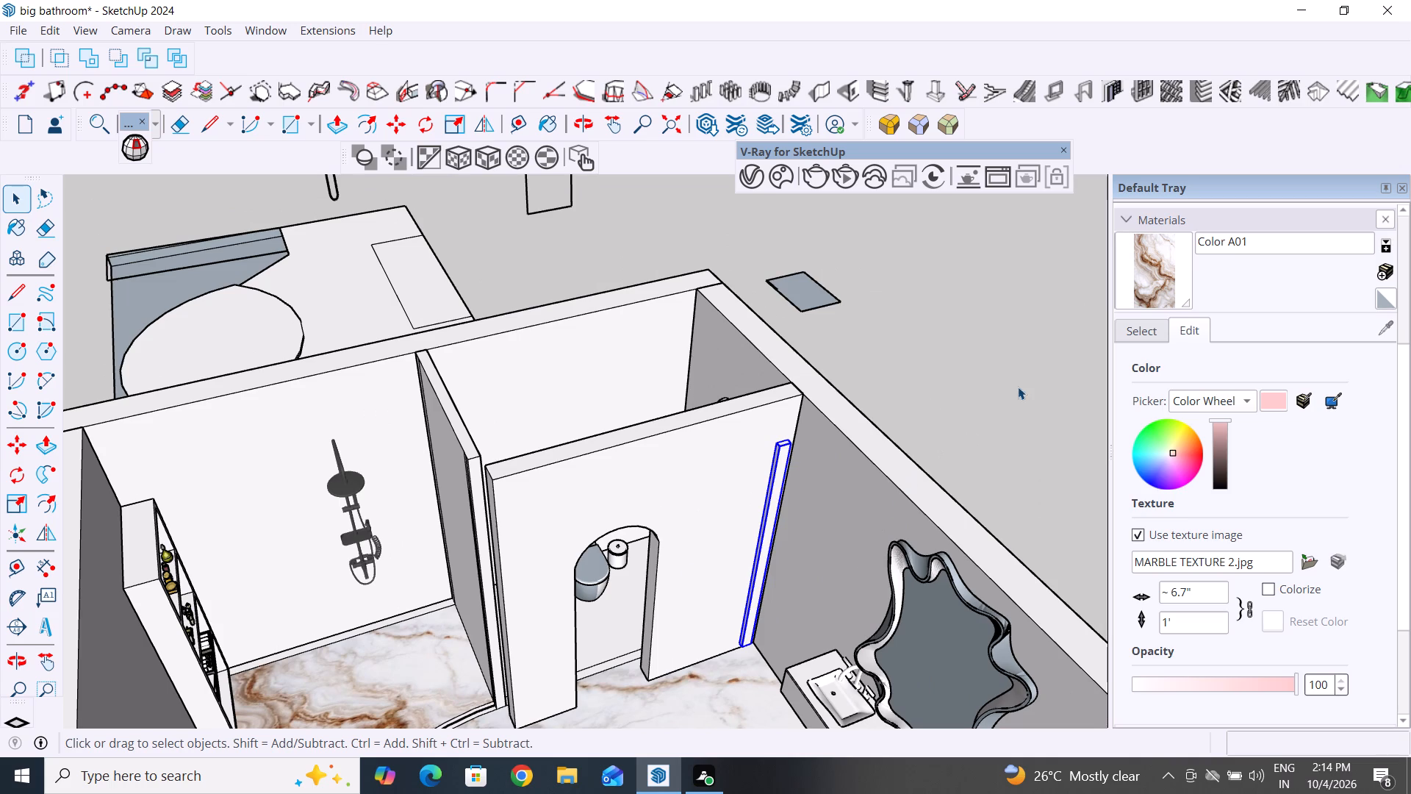
pyautogui.click(1019, 384)
# Move the strip about 2.3" sideways into the corner where the arched partition meets the vanity wall, and deselect it.
pyautogui.scroll(3, 974, 385)
pyautogui.moveTo(973, 401); pyautogui.dragTo(887, 426, button='middle')
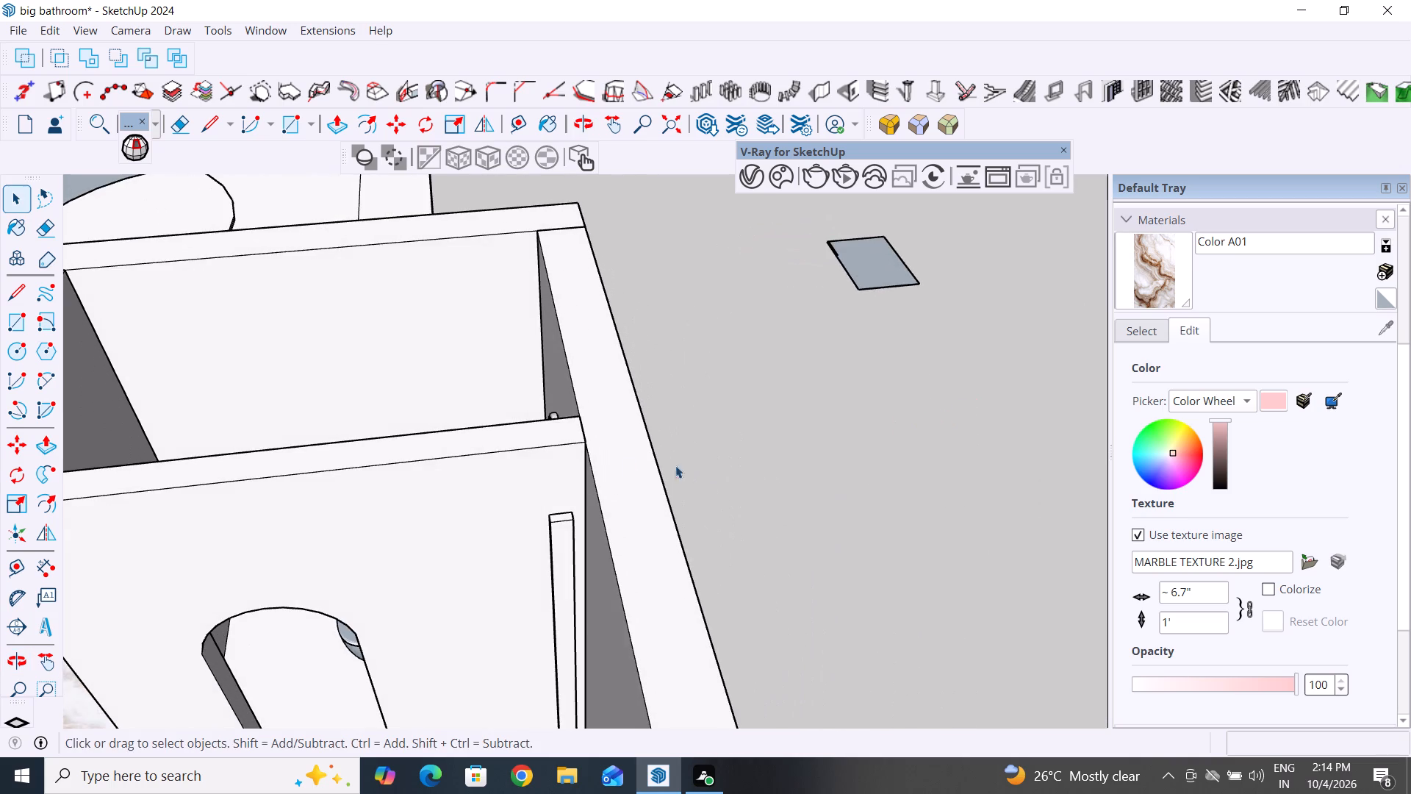
pyautogui.scroll(5, 557, 490)
pyautogui.click(567, 531)
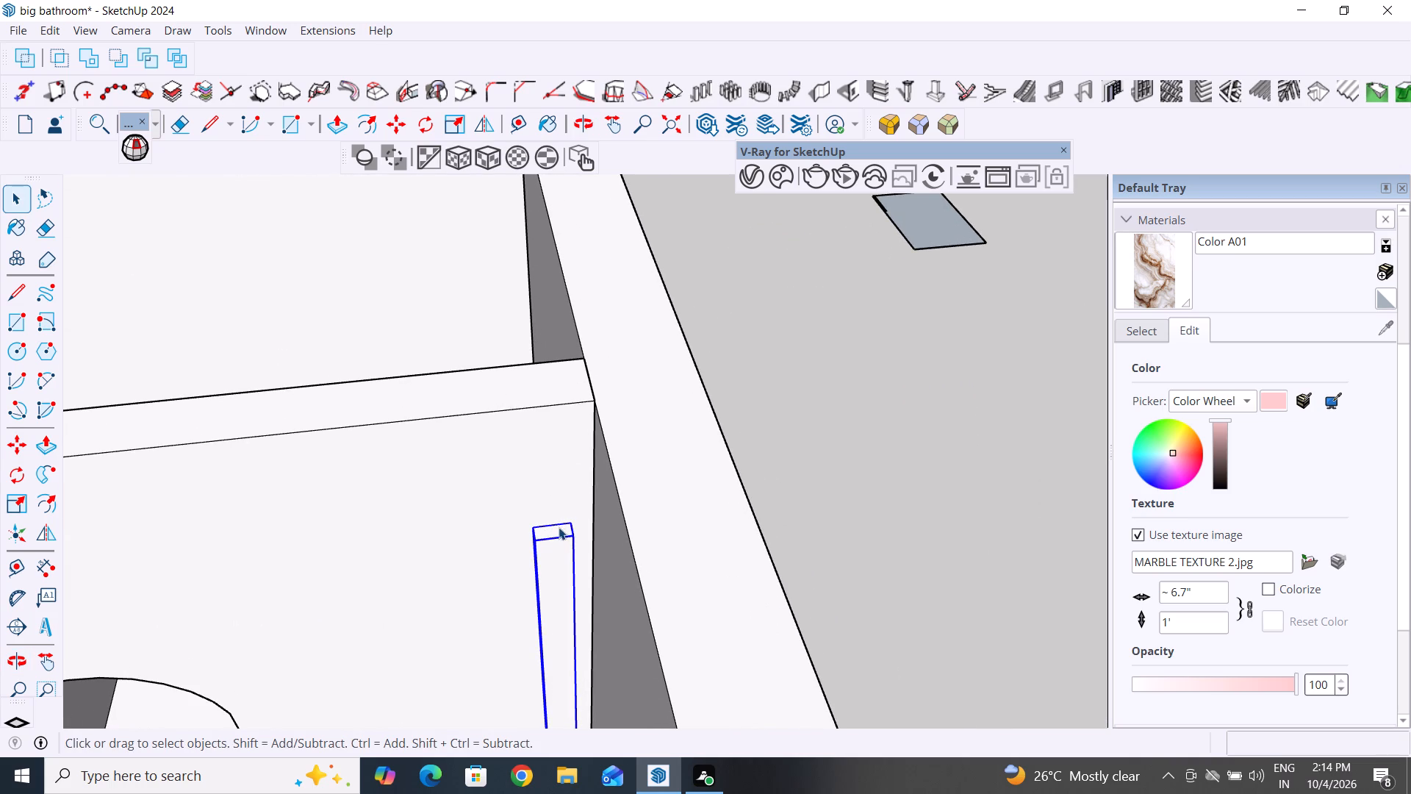
pyautogui.press('m')
pyautogui.scroll(8, 560, 523)
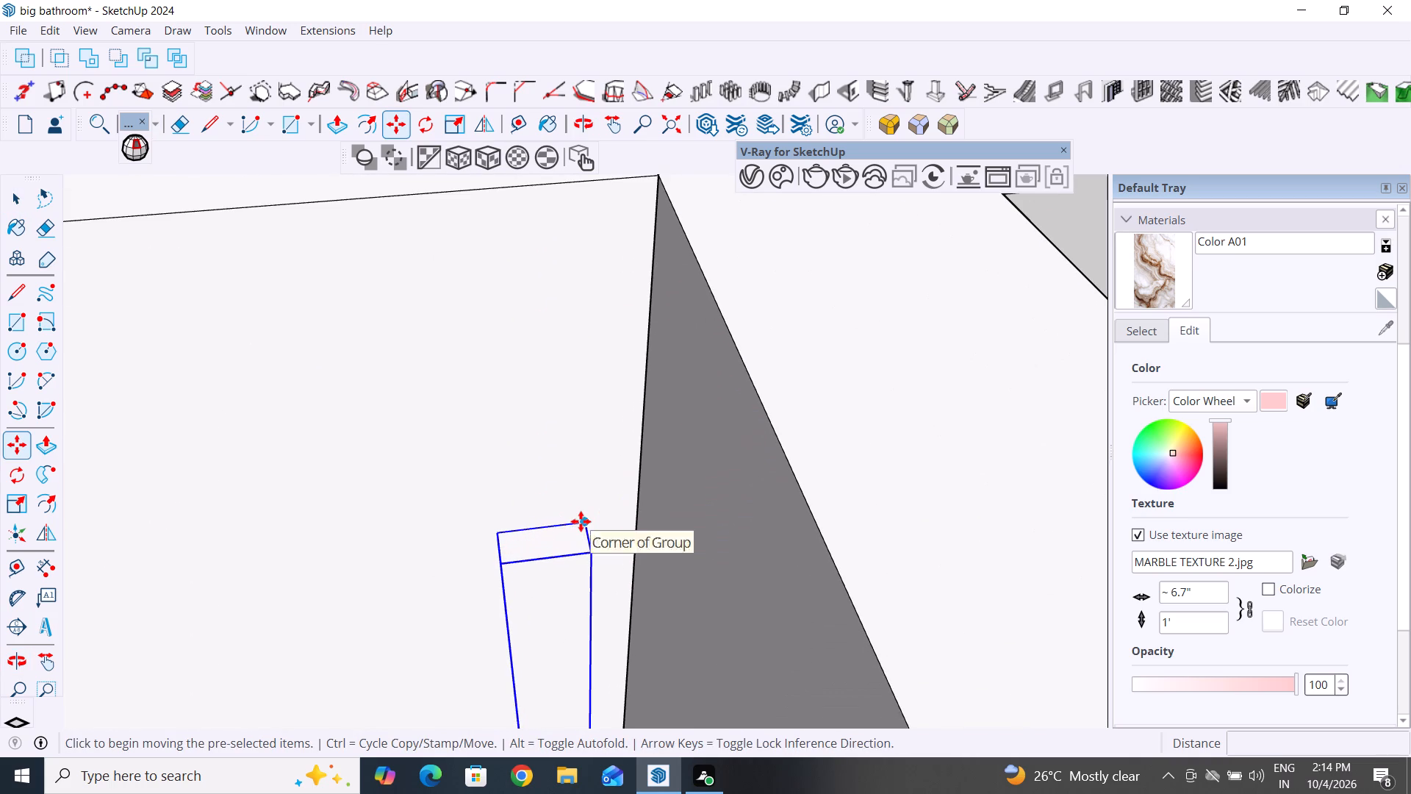
pyautogui.click(581, 521)
pyautogui.click(634, 518)
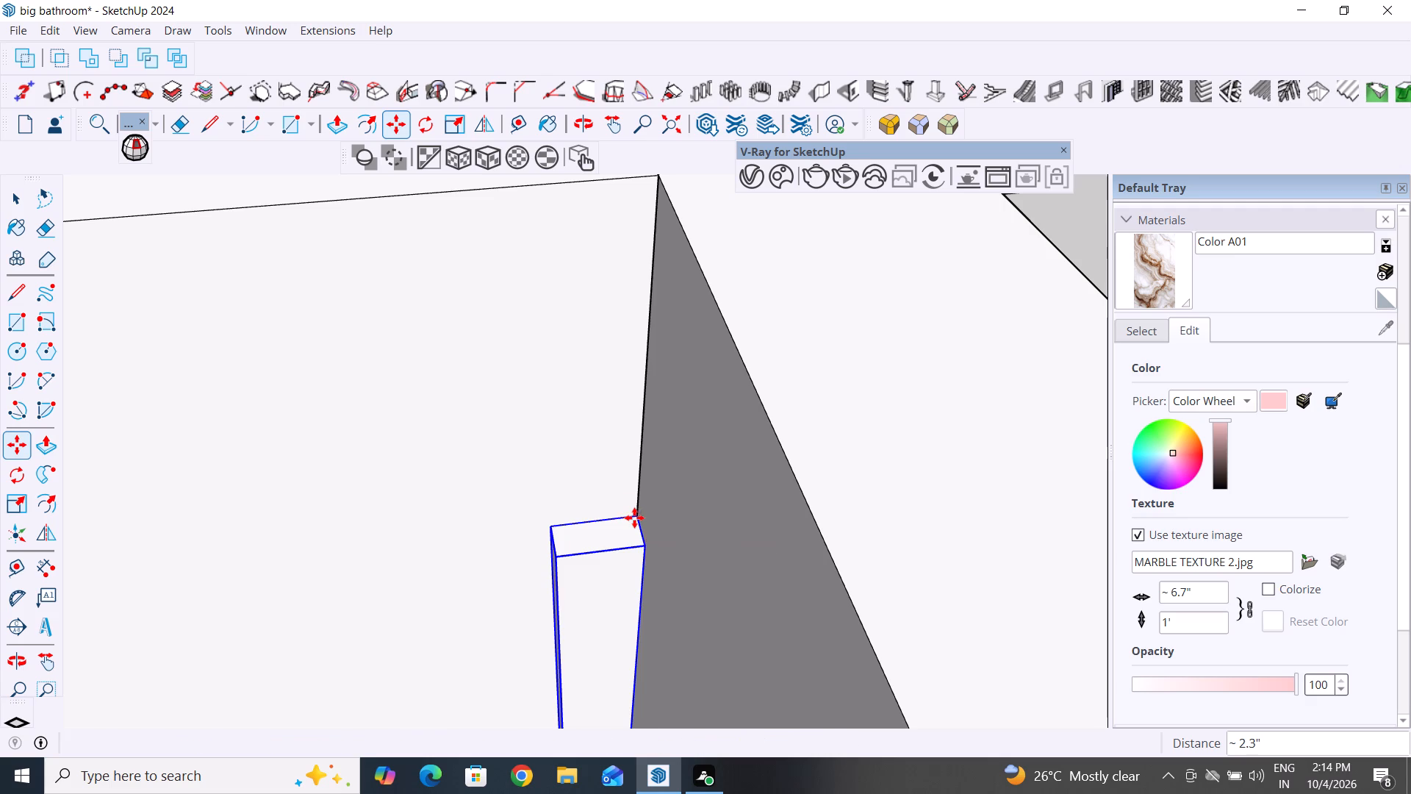
pyautogui.click(22, 193)
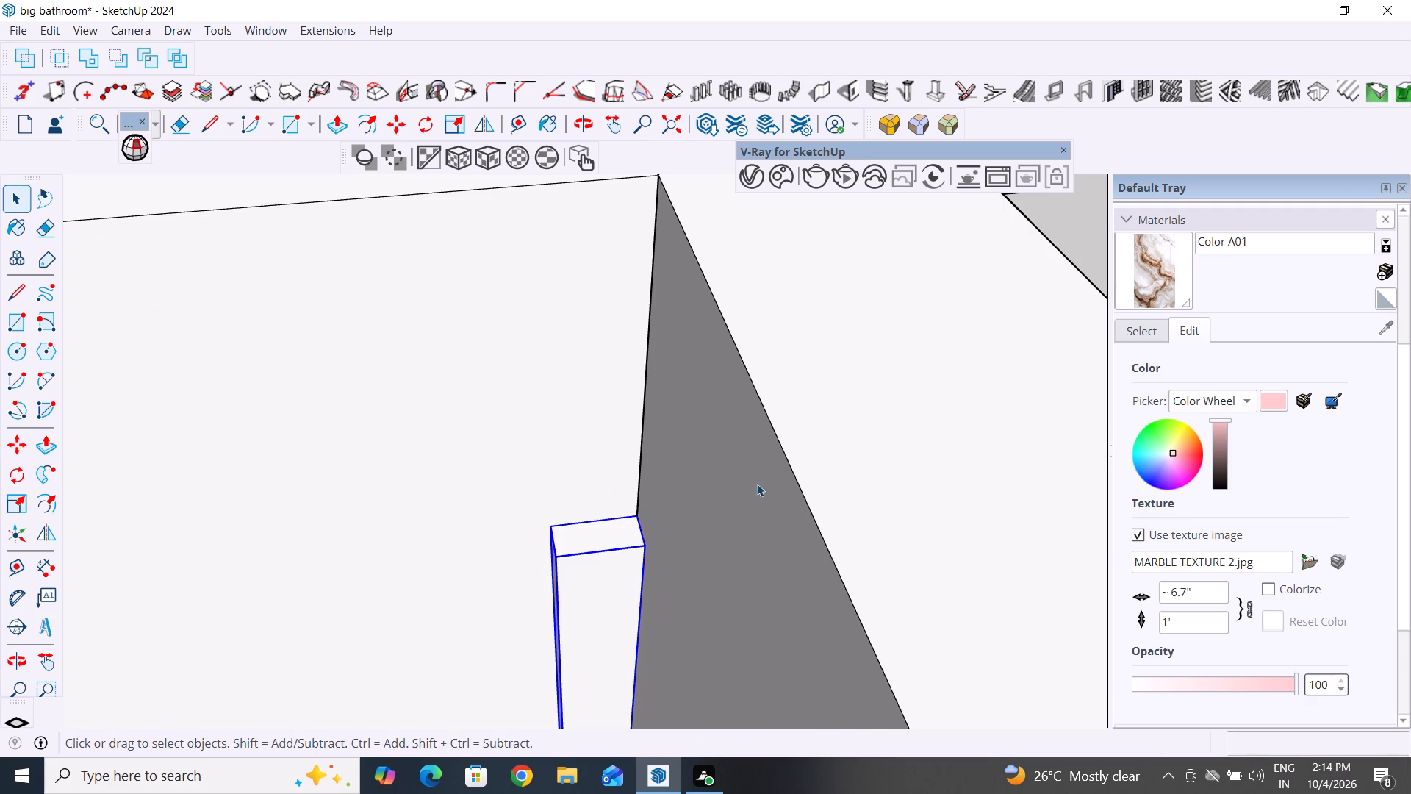
pyautogui.scroll(1, 618, 507)
pyautogui.scroll(-6, 627, 446)
pyautogui.doubleClick(975, 331)
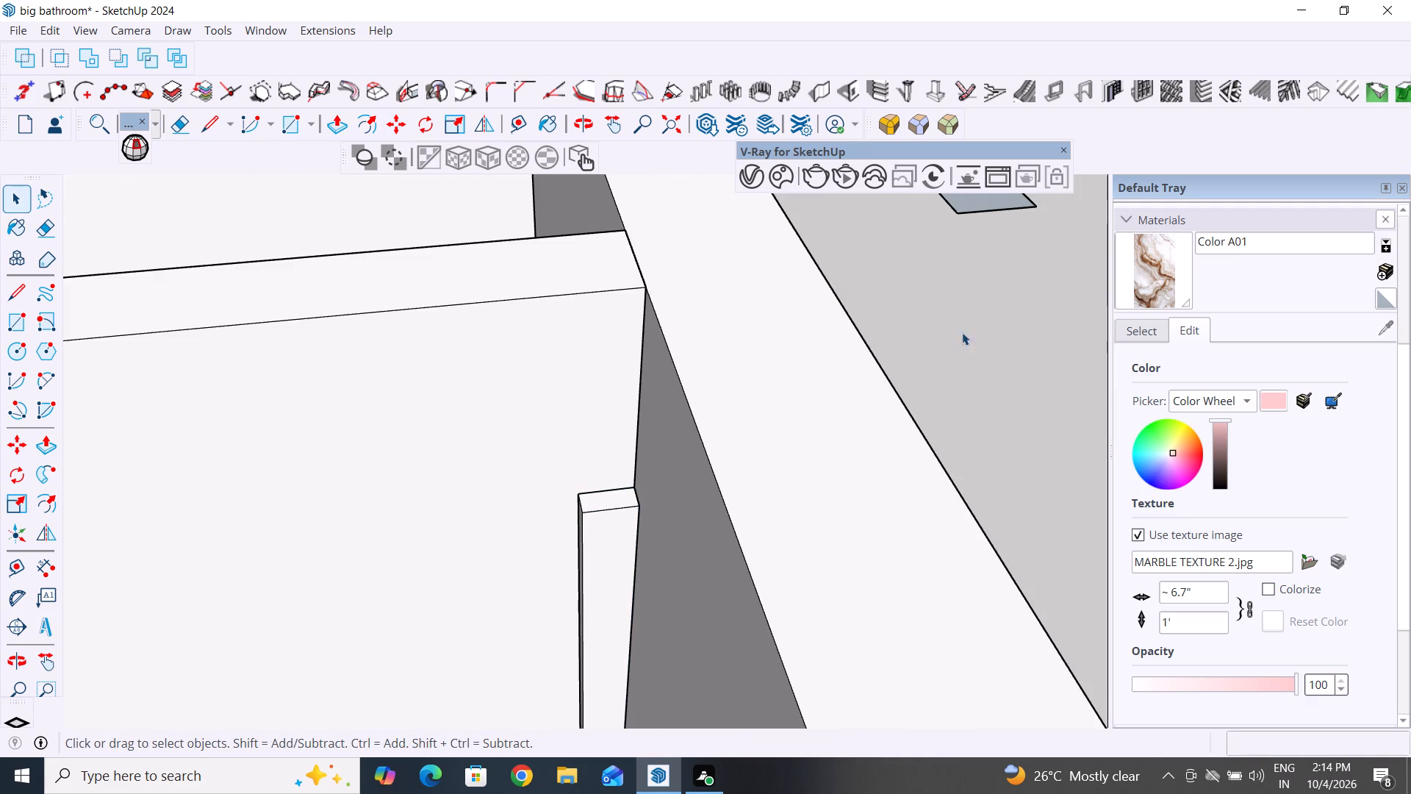
# Inside the strip's group, push/pull its top face up about 16.1" to the partition's top edge, and close the group.
pyautogui.scroll(4, 672, 479)
pyautogui.moveTo(592, 615); pyautogui.dragTo(585, 647, button='middle')
pyautogui.scroll(-4, 586, 611)
pyautogui.tripleClick(585, 558)
pyautogui.doubleClick(584, 558)
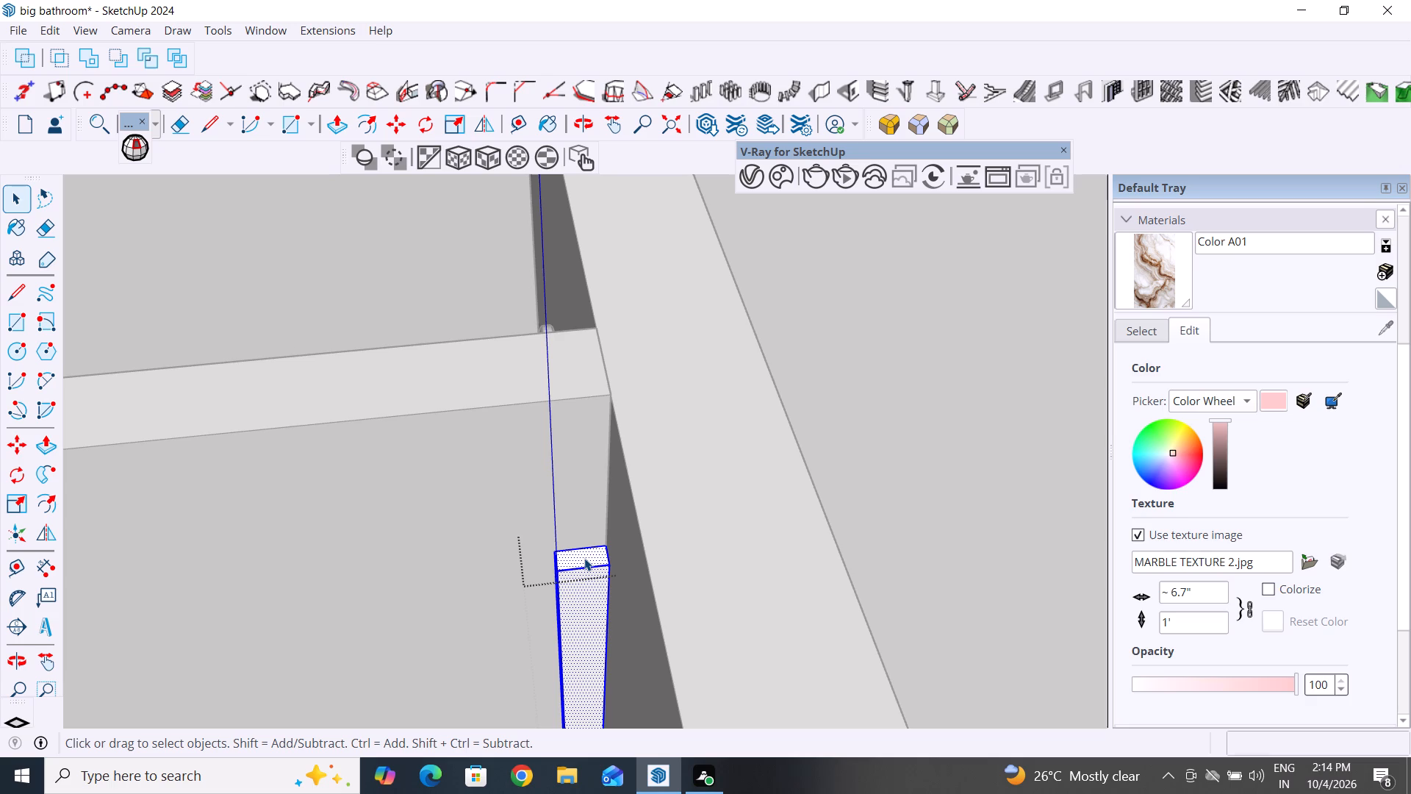
pyautogui.tripleClick(584, 558)
pyautogui.click(580, 596)
pyautogui.click(586, 557)
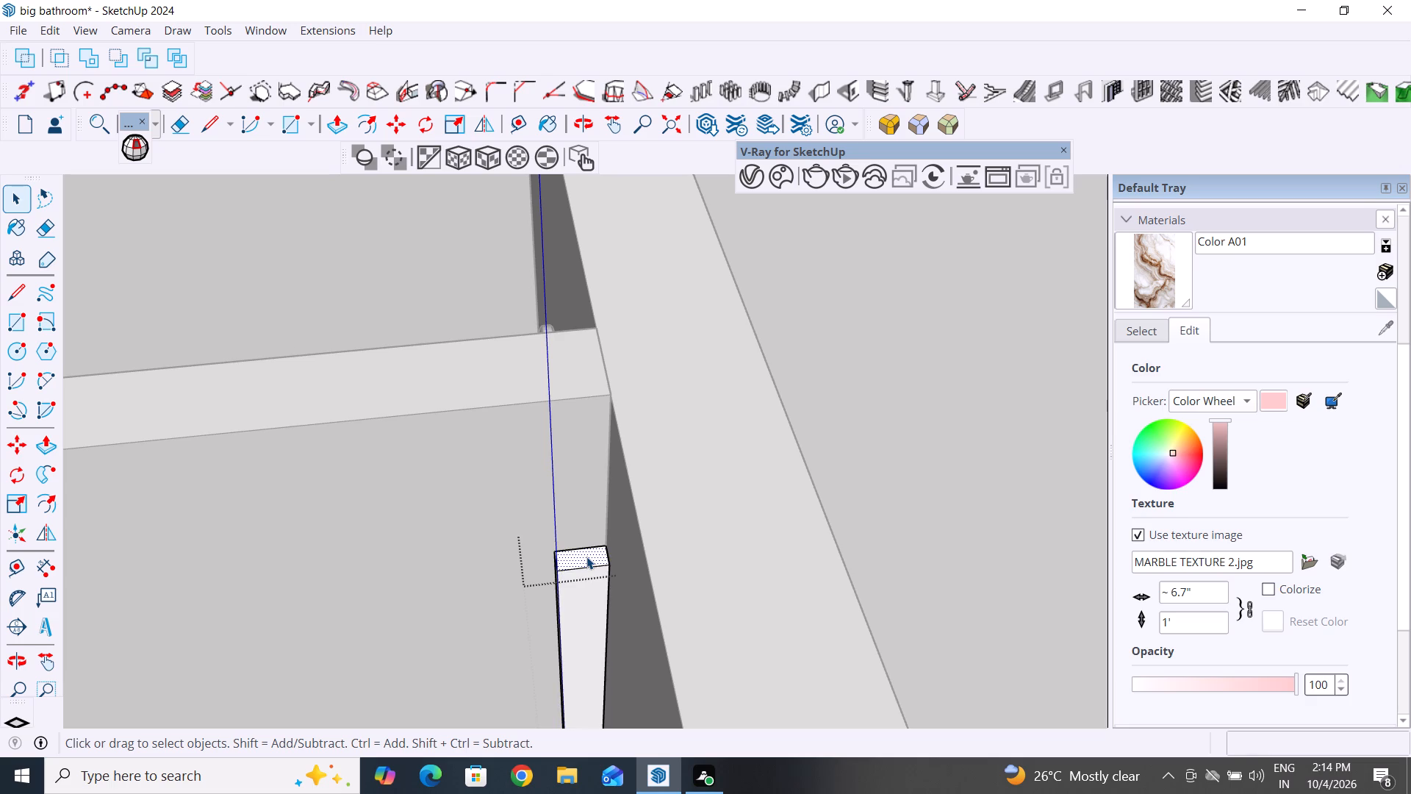
pyautogui.click(334, 127)
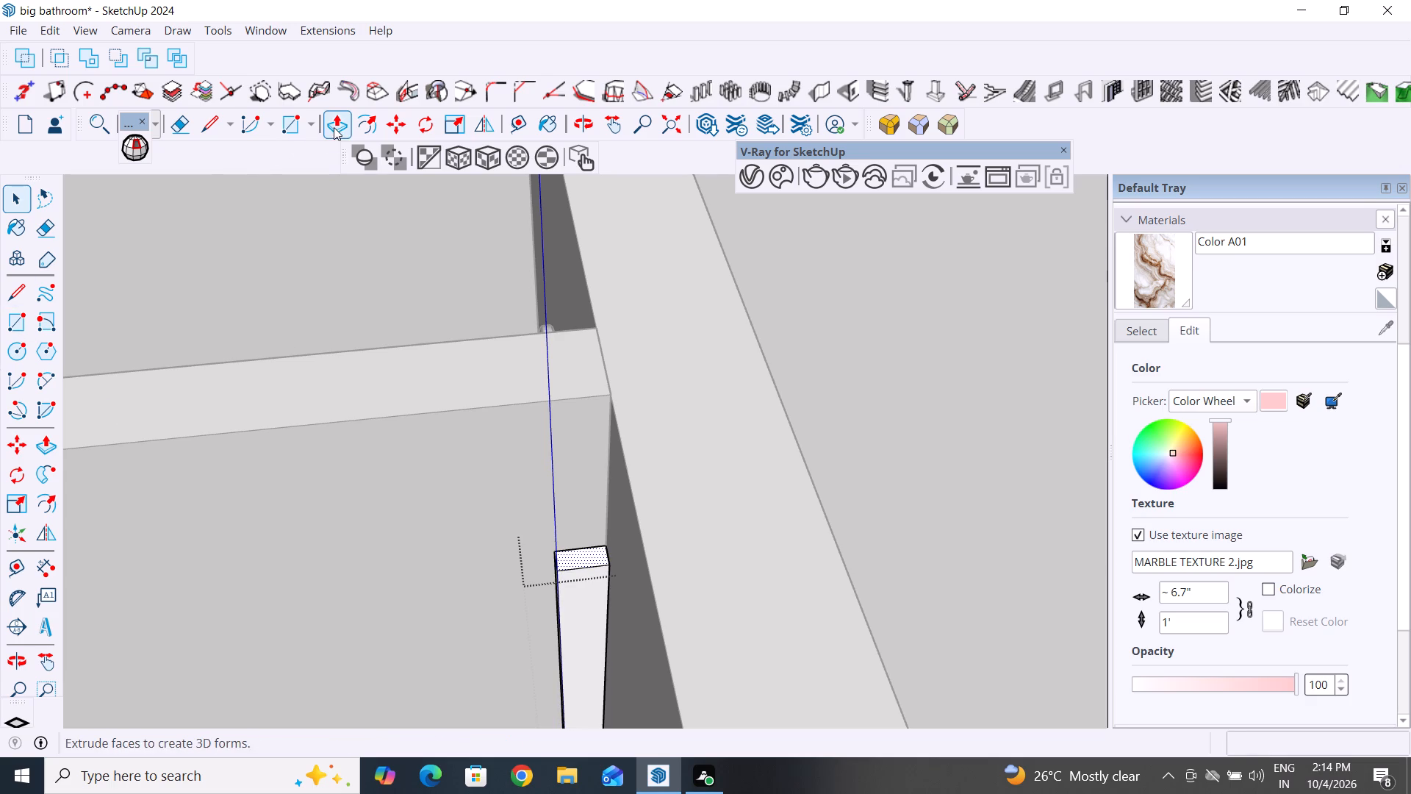
pyautogui.click(592, 545)
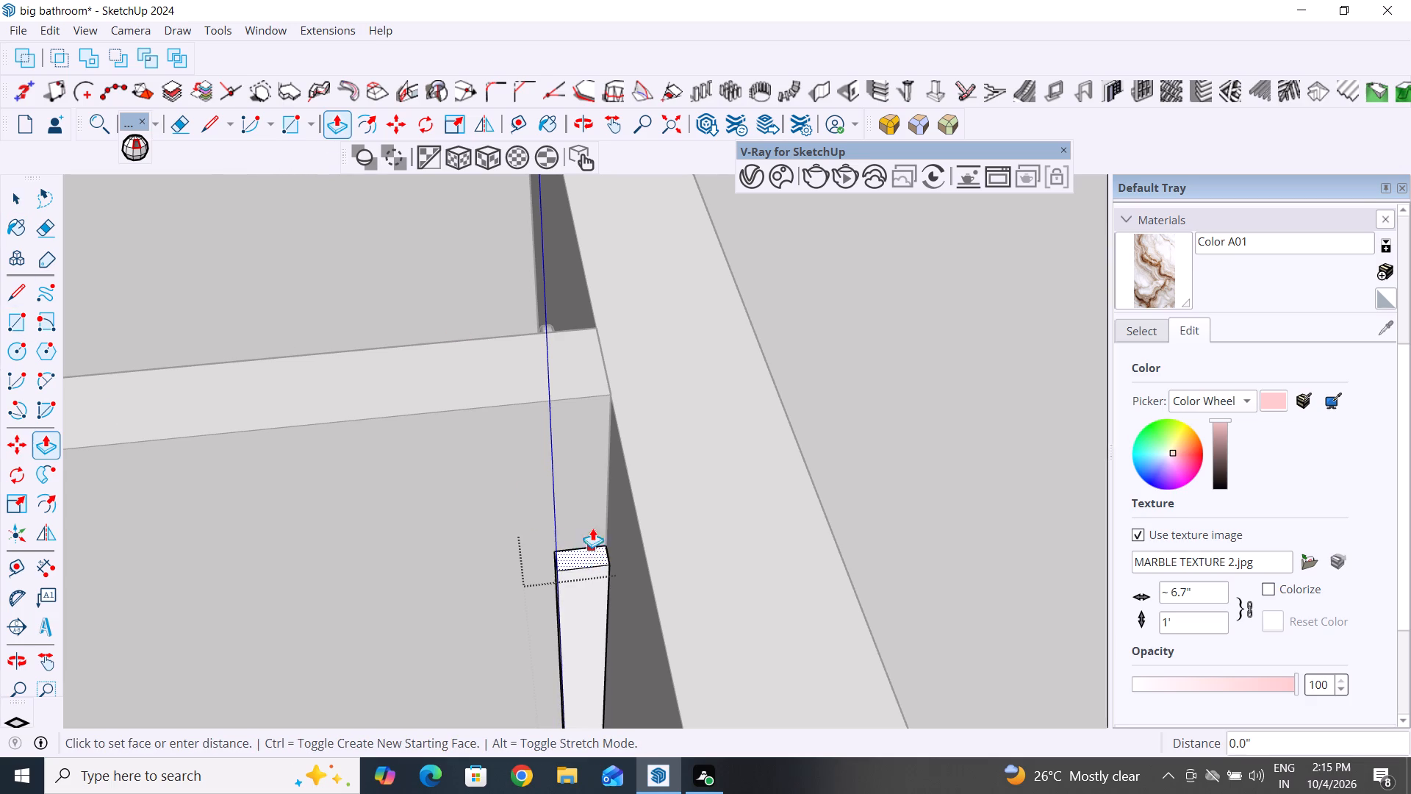
pyautogui.click(608, 397)
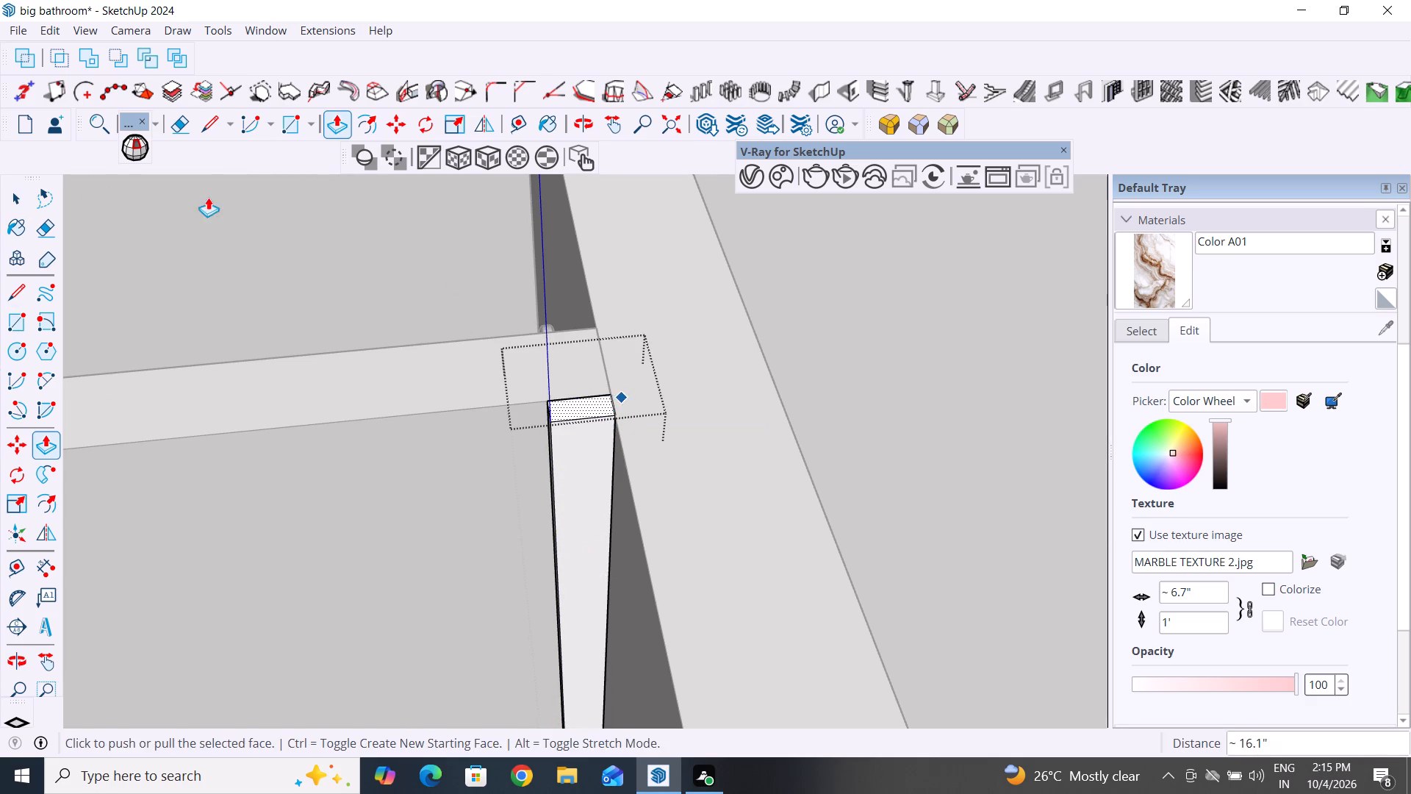
pyautogui.click(24, 201)
pyautogui.scroll(-11, 401, 530)
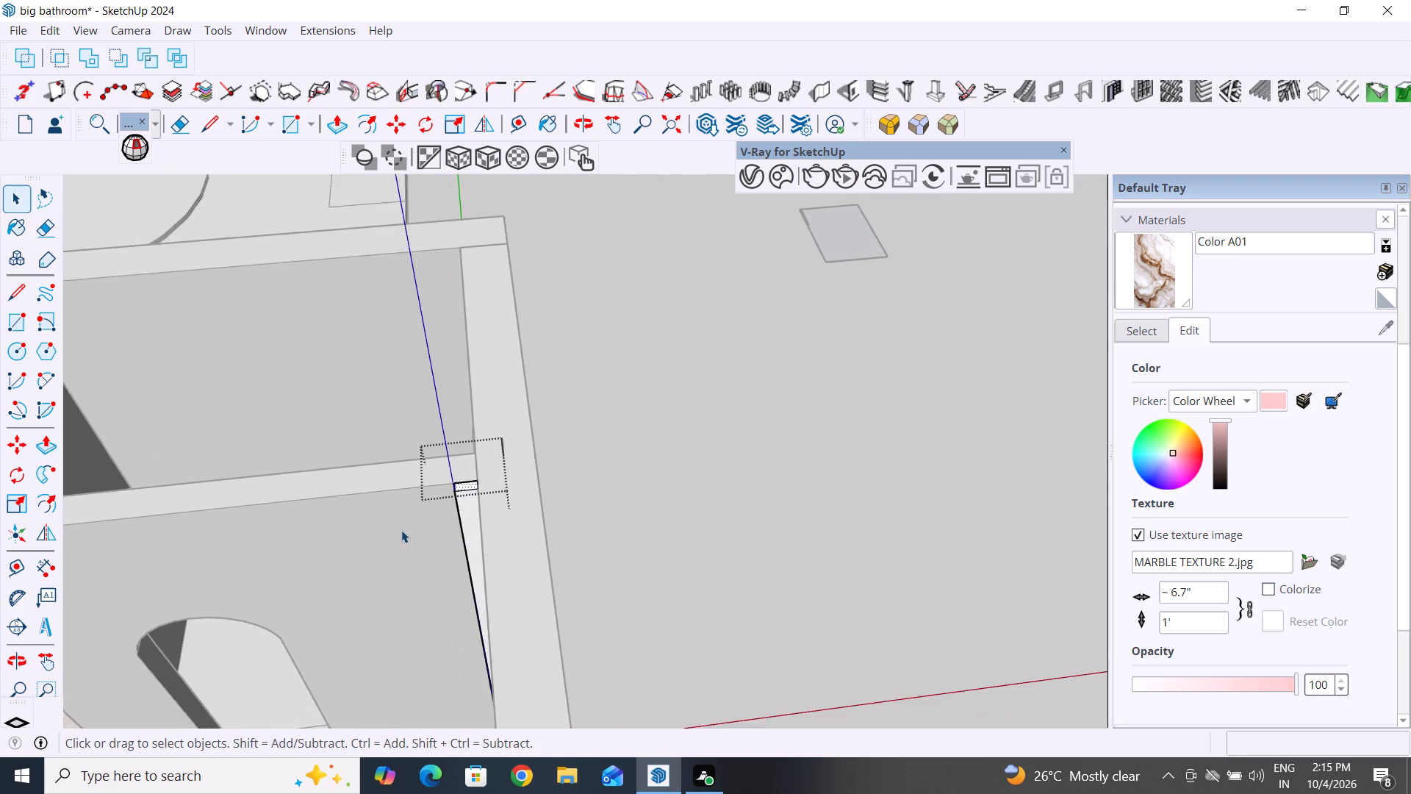
pyautogui.click(783, 429)
# Copy the corner strip 38.9" along the arched partition to beside the arch opening.
pyautogui.scroll(-5, 785, 434)
pyautogui.moveTo(597, 551); pyautogui.dragTo(675, 548, button='middle')
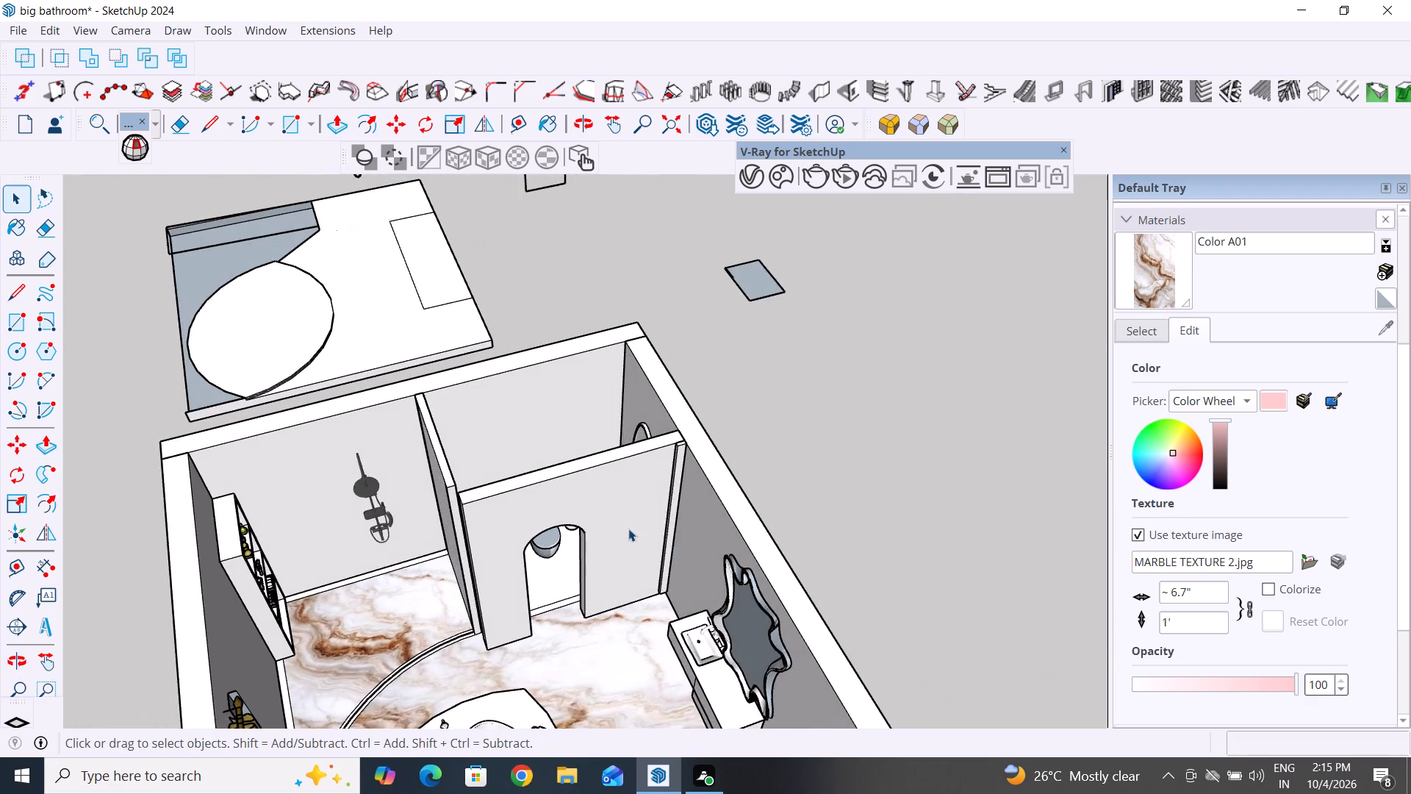
pyautogui.scroll(9, 628, 529)
pyautogui.click(700, 532)
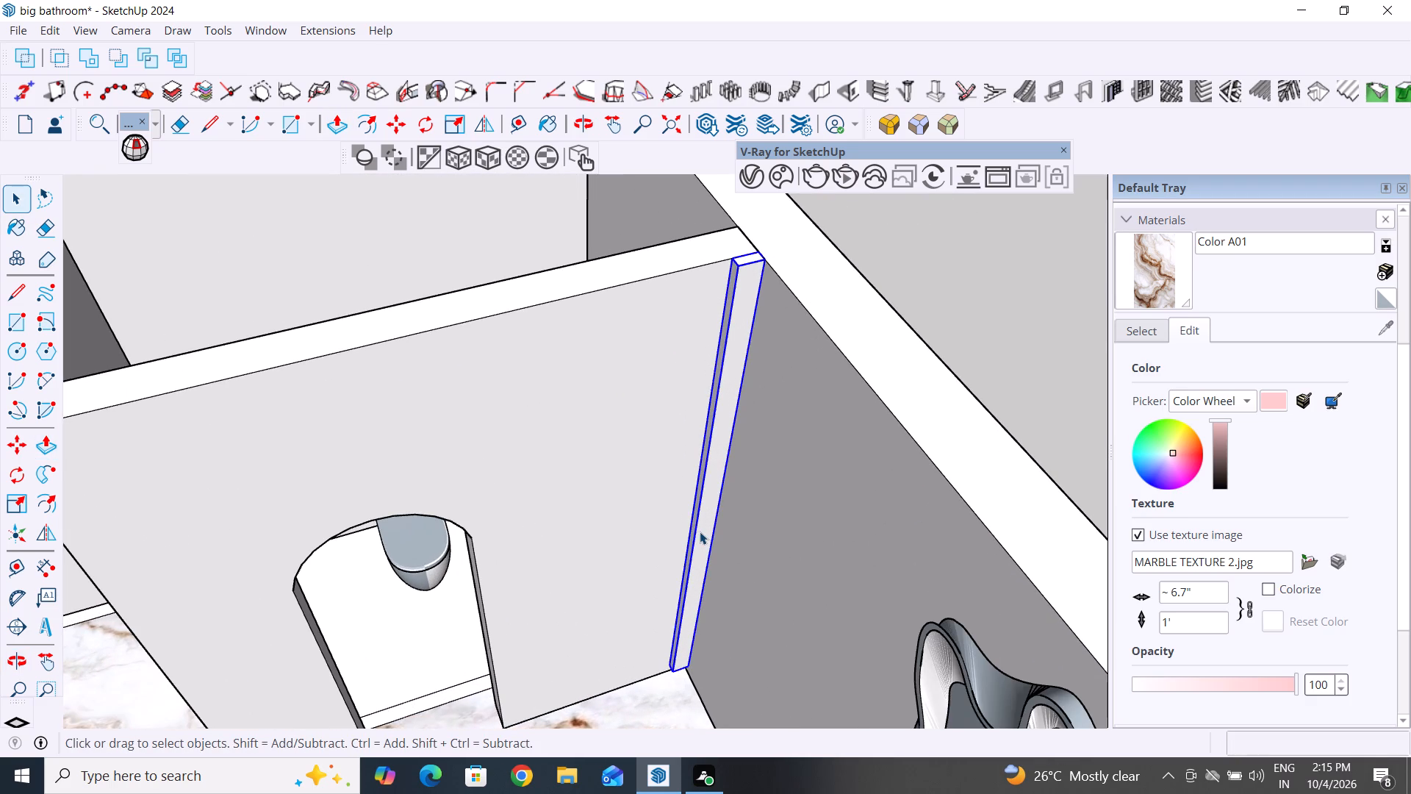
pyautogui.press('m')
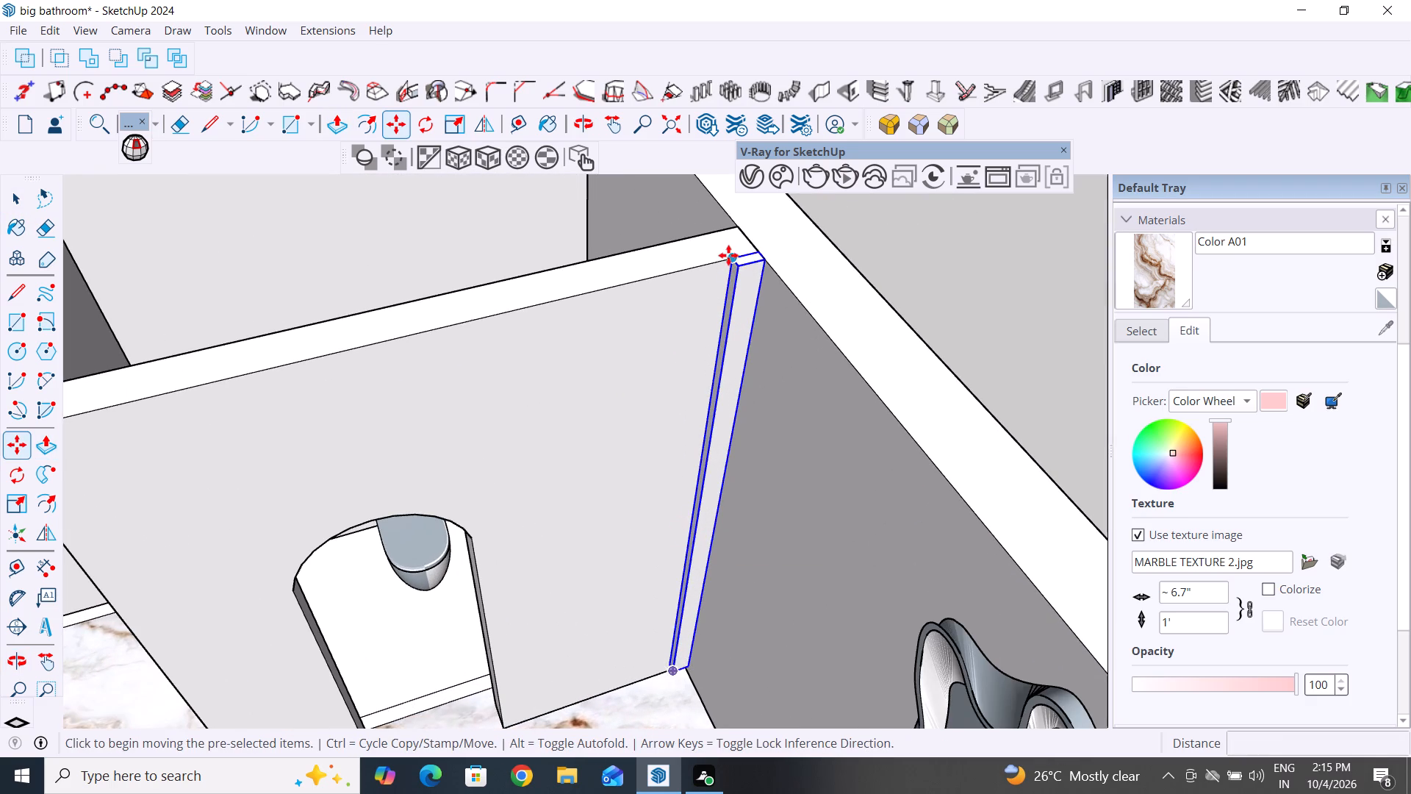
pyautogui.click(730, 259)
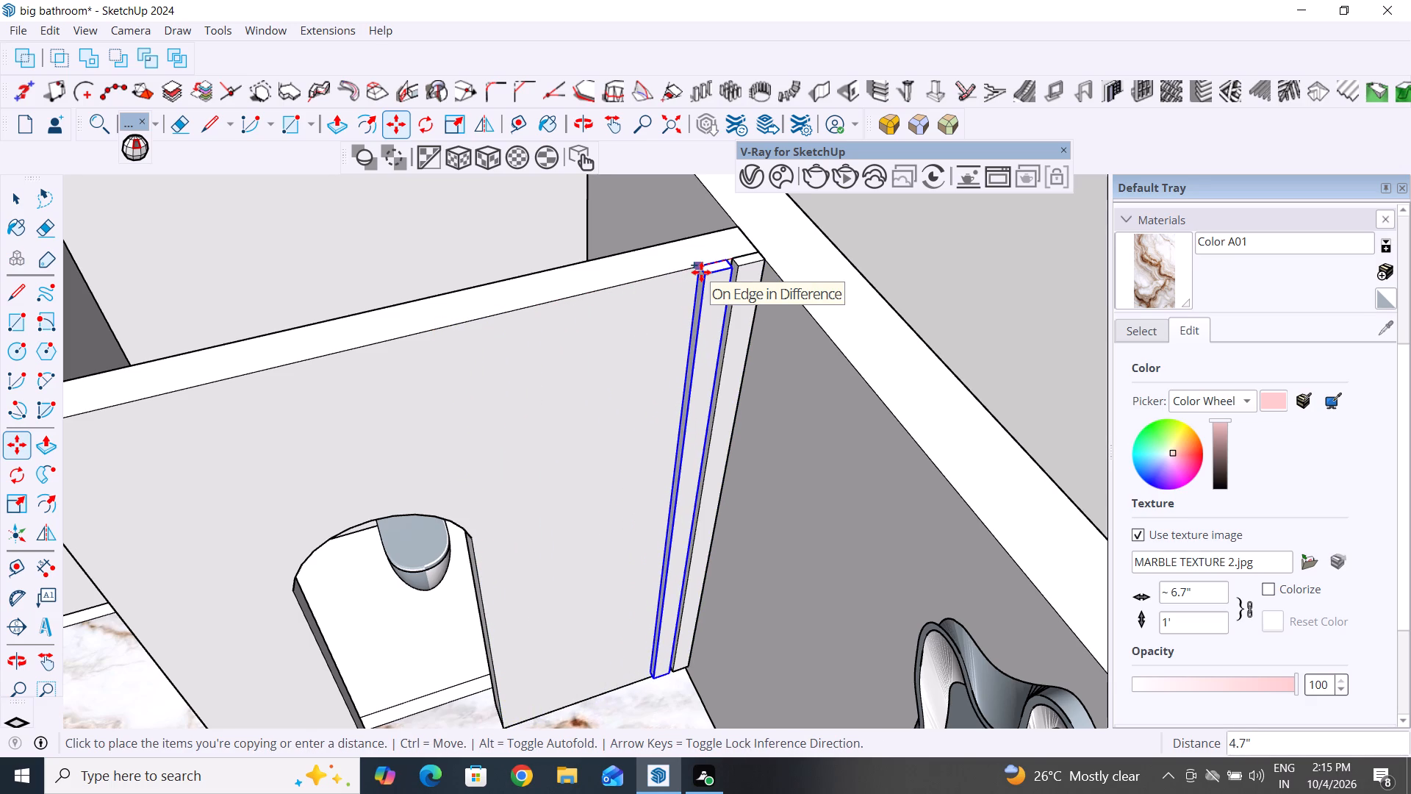
pyautogui.click(437, 323)
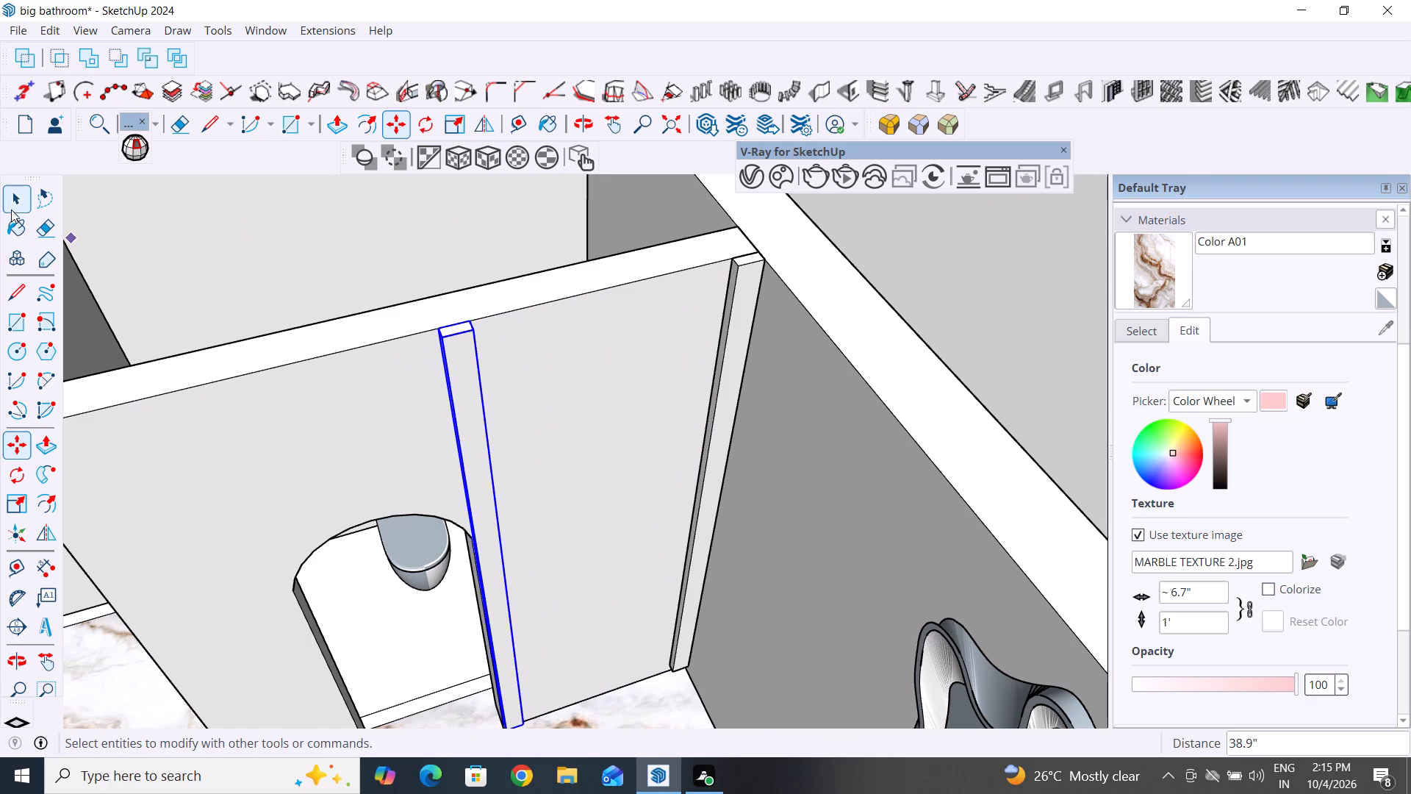
pyautogui.click(11, 203)
pyautogui.scroll(-5, 525, 482)
pyautogui.scroll(-5, 564, 568)
pyautogui.click(814, 471)
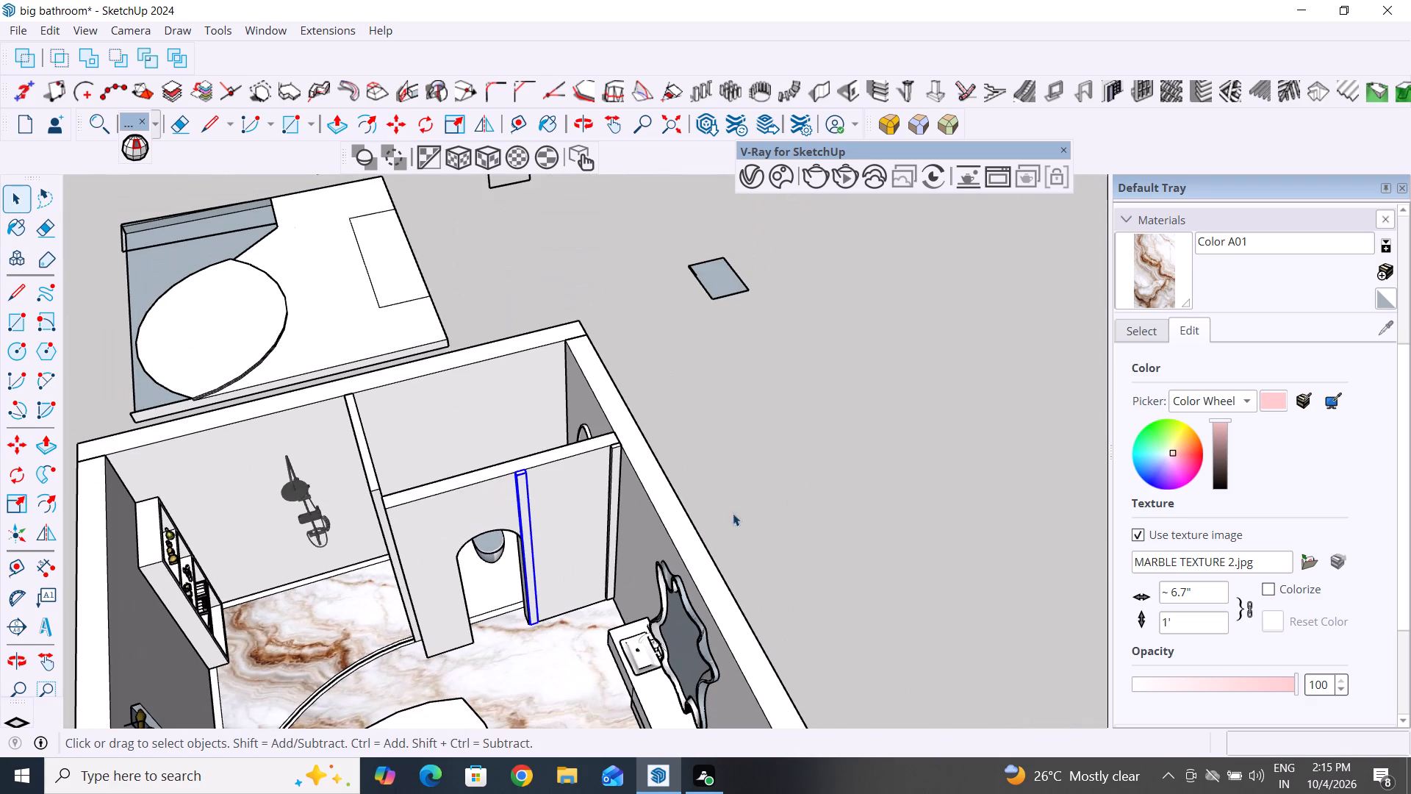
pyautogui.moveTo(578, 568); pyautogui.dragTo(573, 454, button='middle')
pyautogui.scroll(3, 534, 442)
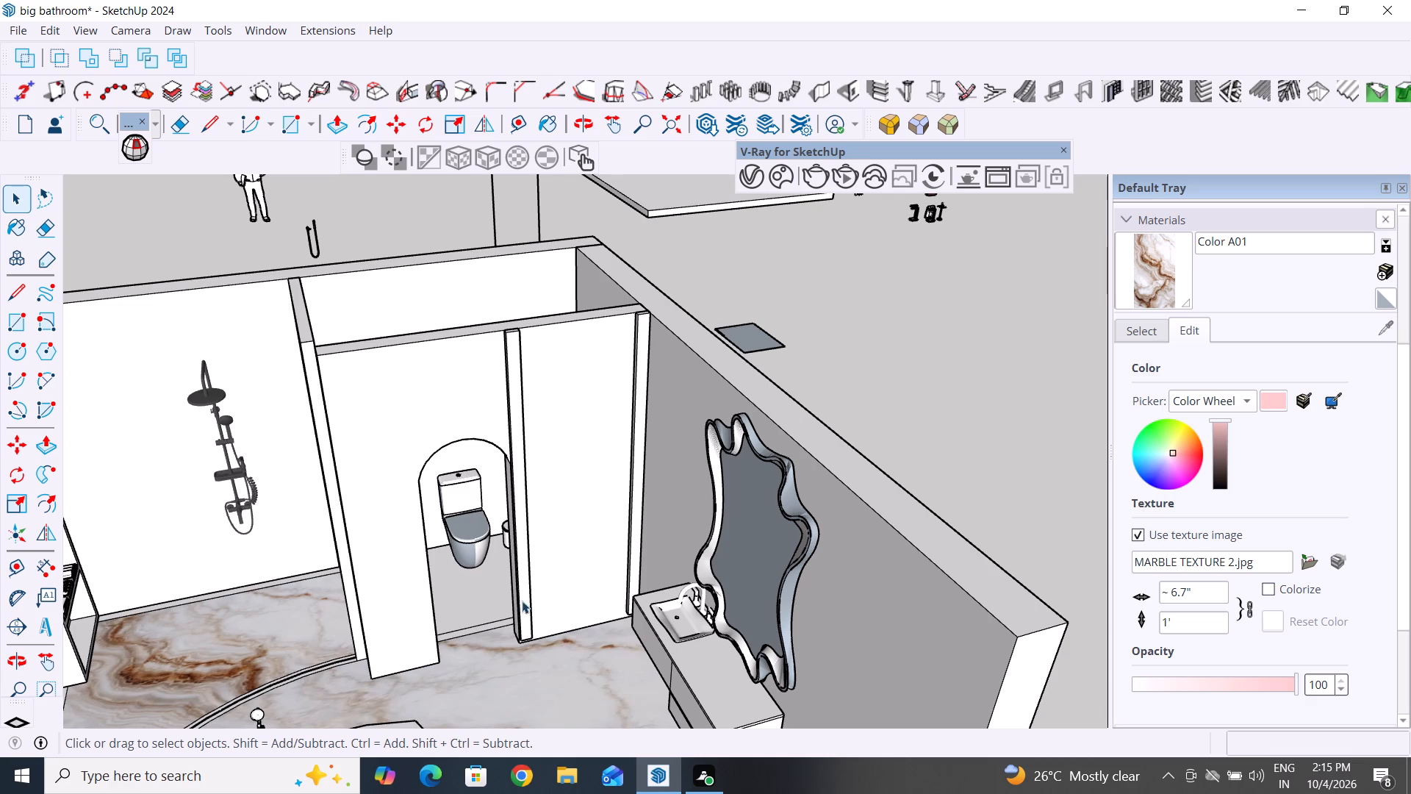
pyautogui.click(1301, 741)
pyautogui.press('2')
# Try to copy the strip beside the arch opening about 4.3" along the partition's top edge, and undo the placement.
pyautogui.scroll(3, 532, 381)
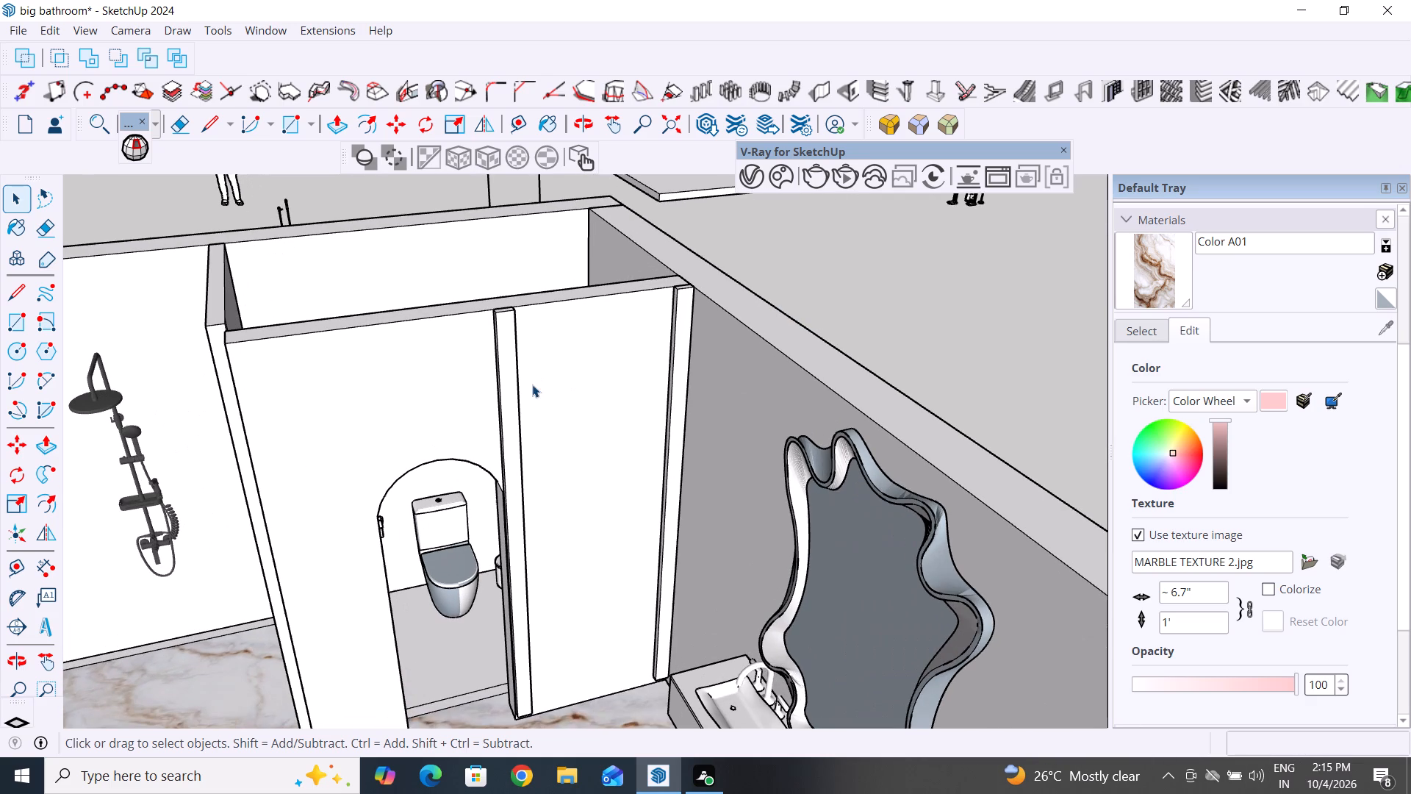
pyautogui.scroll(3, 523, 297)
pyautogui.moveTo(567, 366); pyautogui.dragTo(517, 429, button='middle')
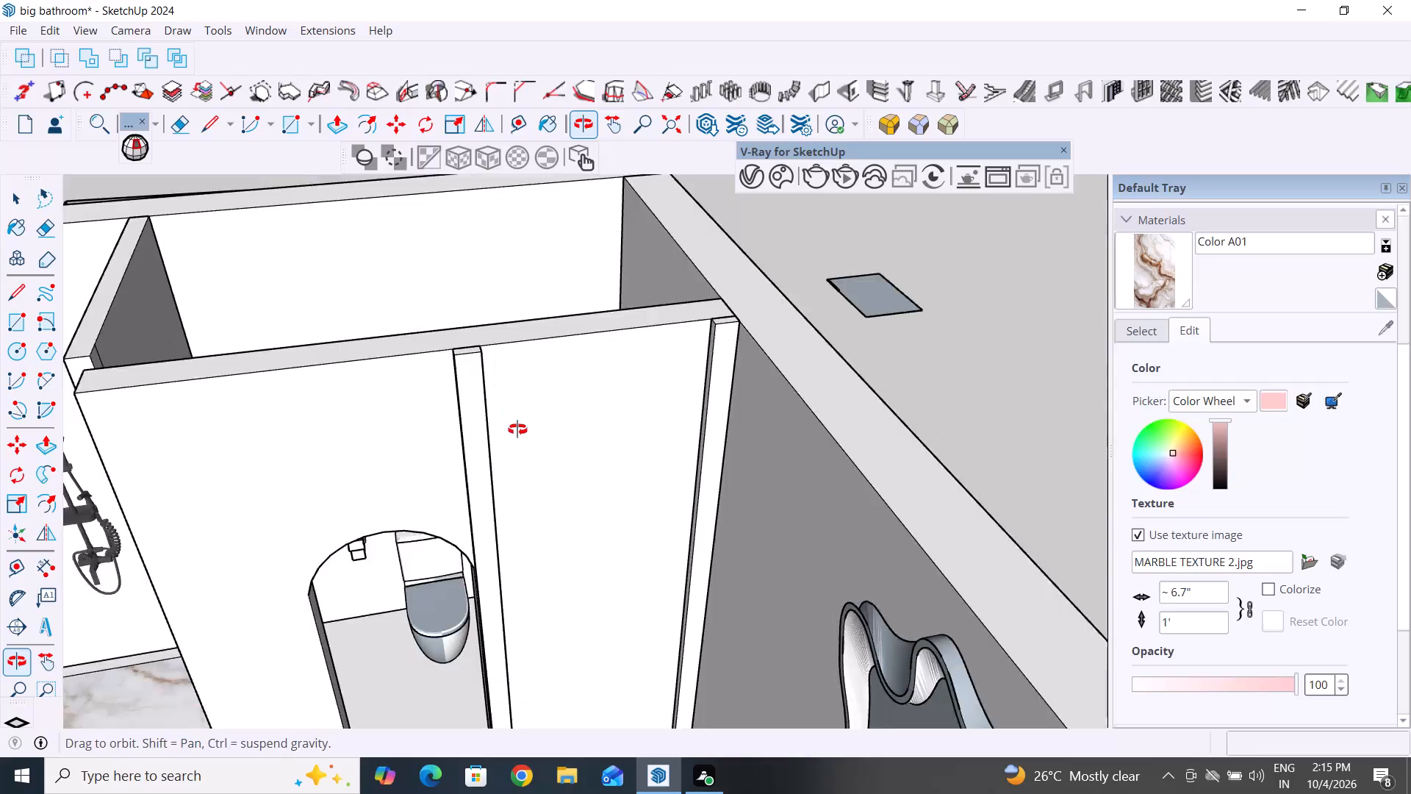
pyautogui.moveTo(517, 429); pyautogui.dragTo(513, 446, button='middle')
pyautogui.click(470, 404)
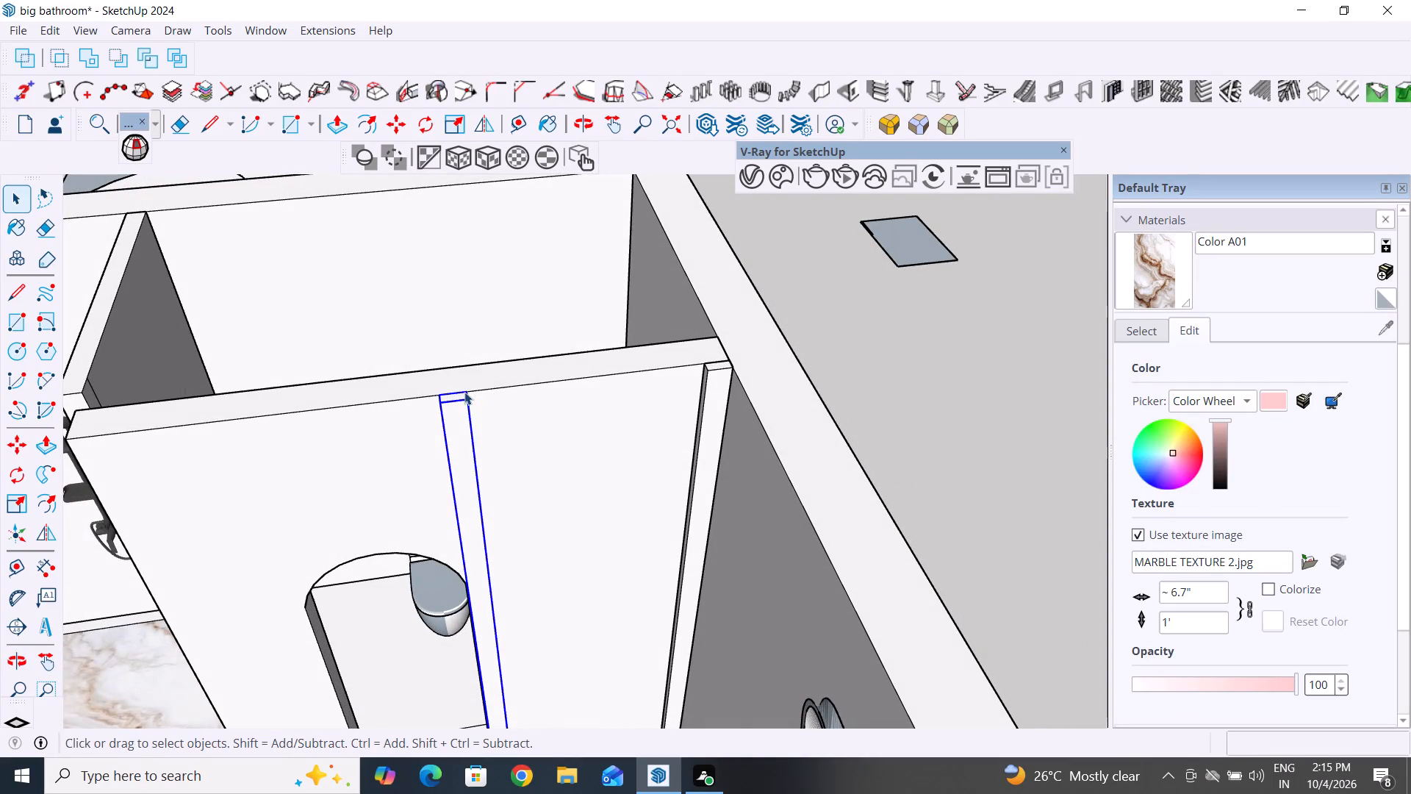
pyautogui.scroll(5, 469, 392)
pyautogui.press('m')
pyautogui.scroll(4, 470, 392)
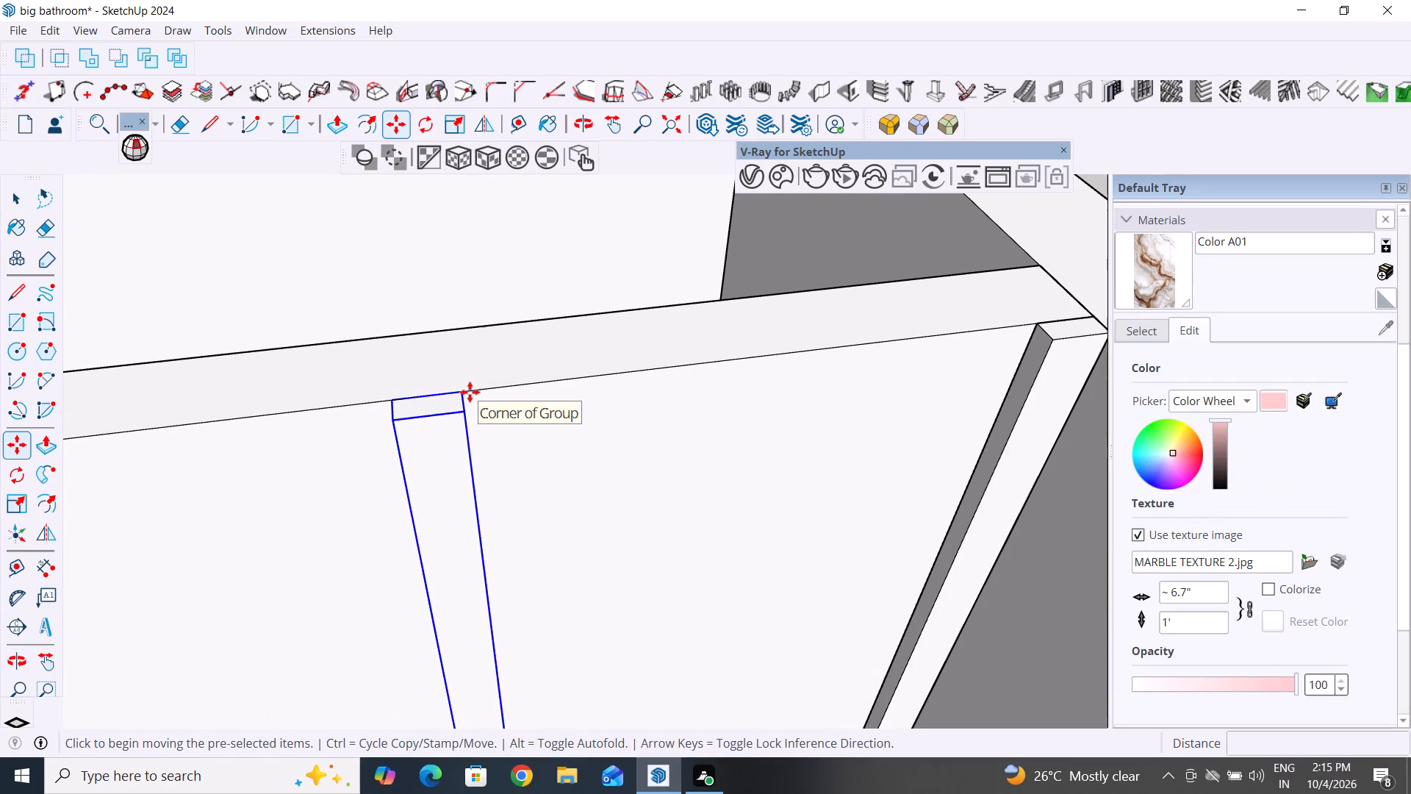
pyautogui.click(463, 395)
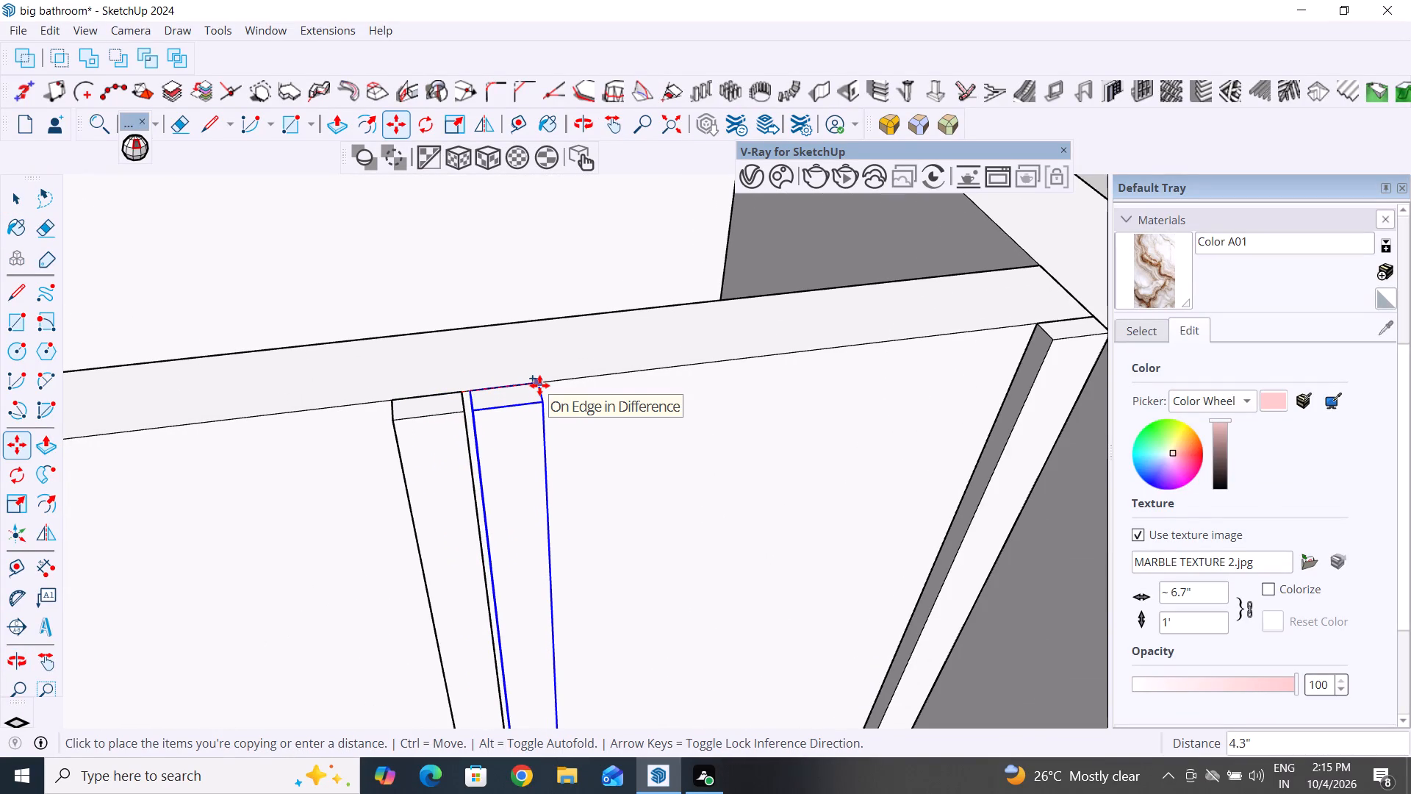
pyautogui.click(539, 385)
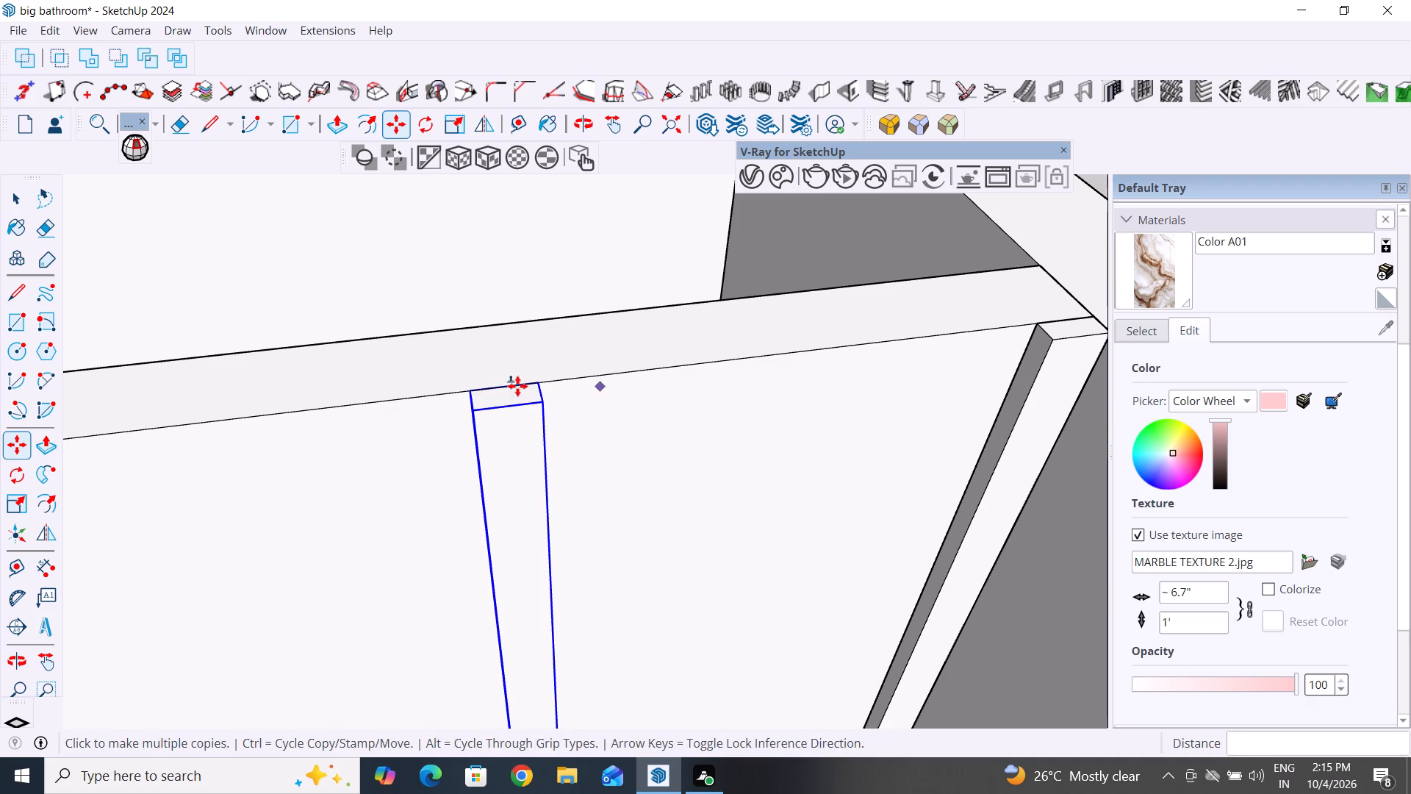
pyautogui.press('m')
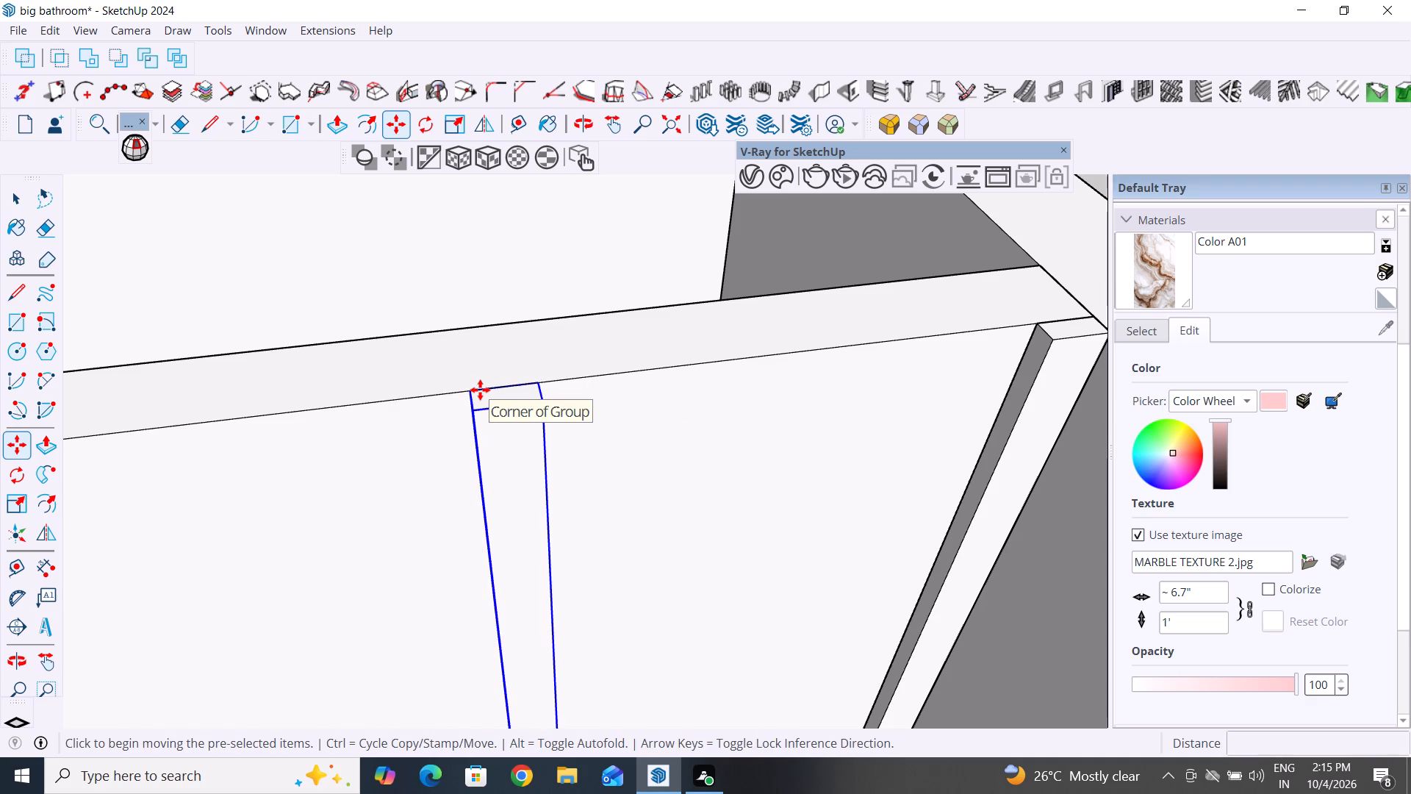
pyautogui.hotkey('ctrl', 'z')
# Copy the strip beside the arch opening three times in succession toward the corner strip, spaced about 4.5", 4.5" and 4.6".
pyautogui.click(459, 389)
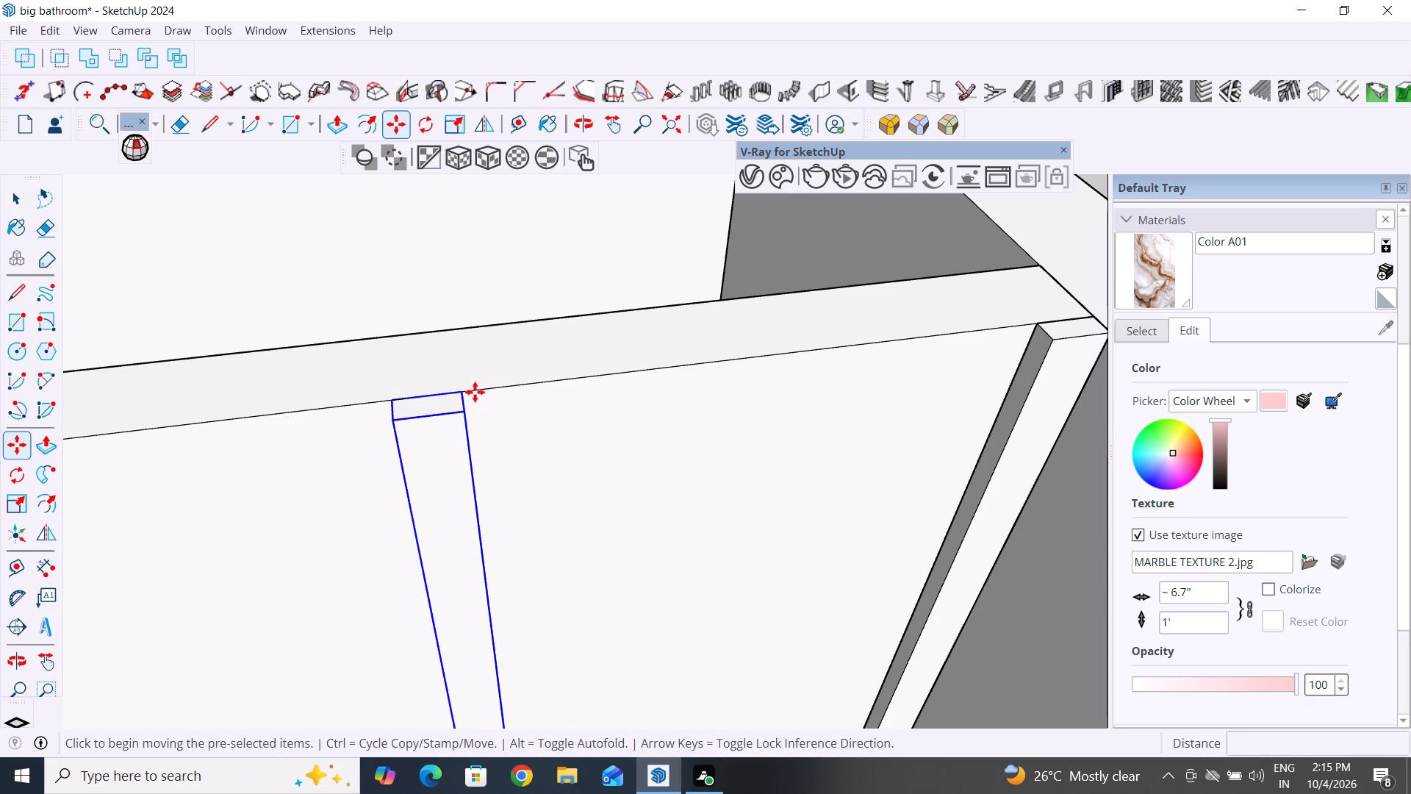
pyautogui.click(543, 387)
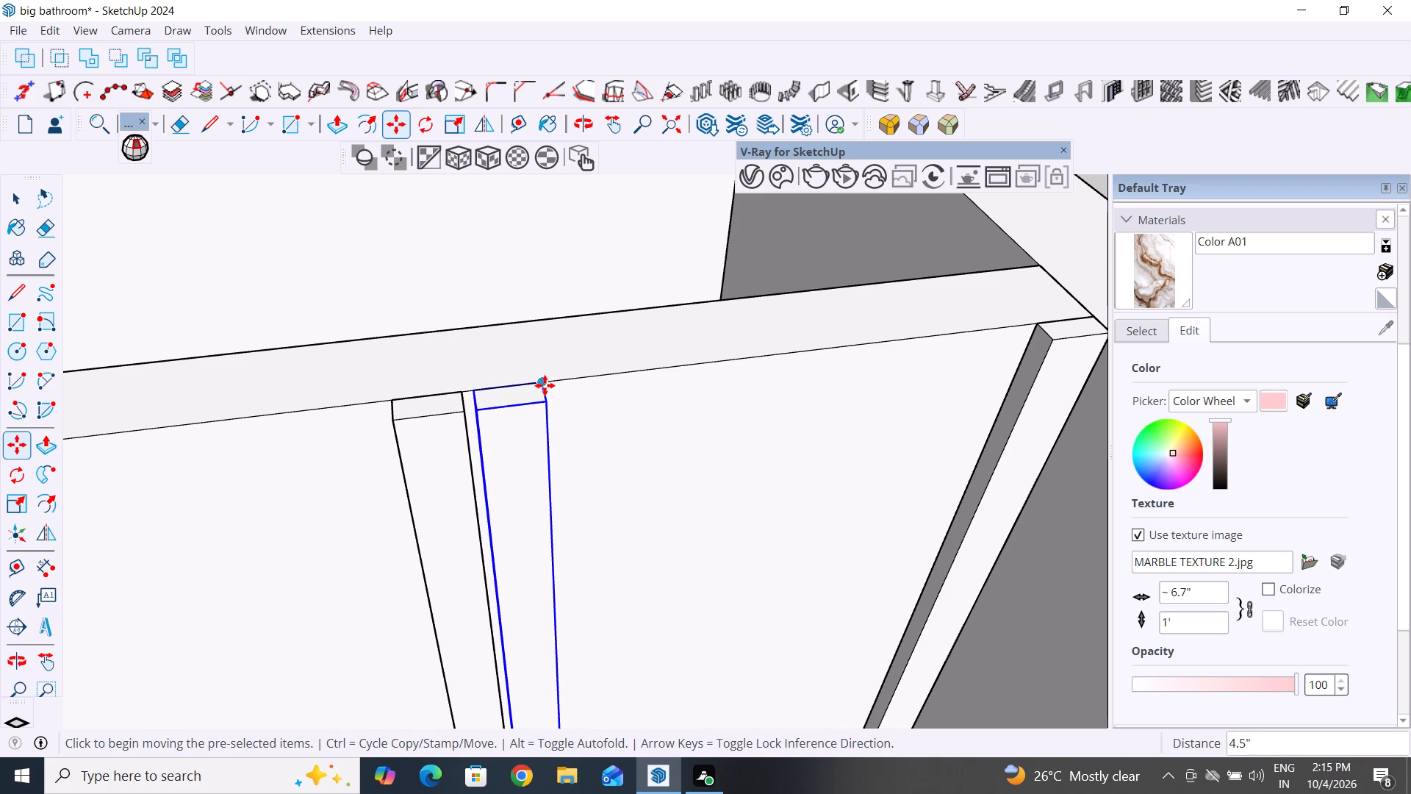
pyautogui.press('m')
pyautogui.click(543, 381)
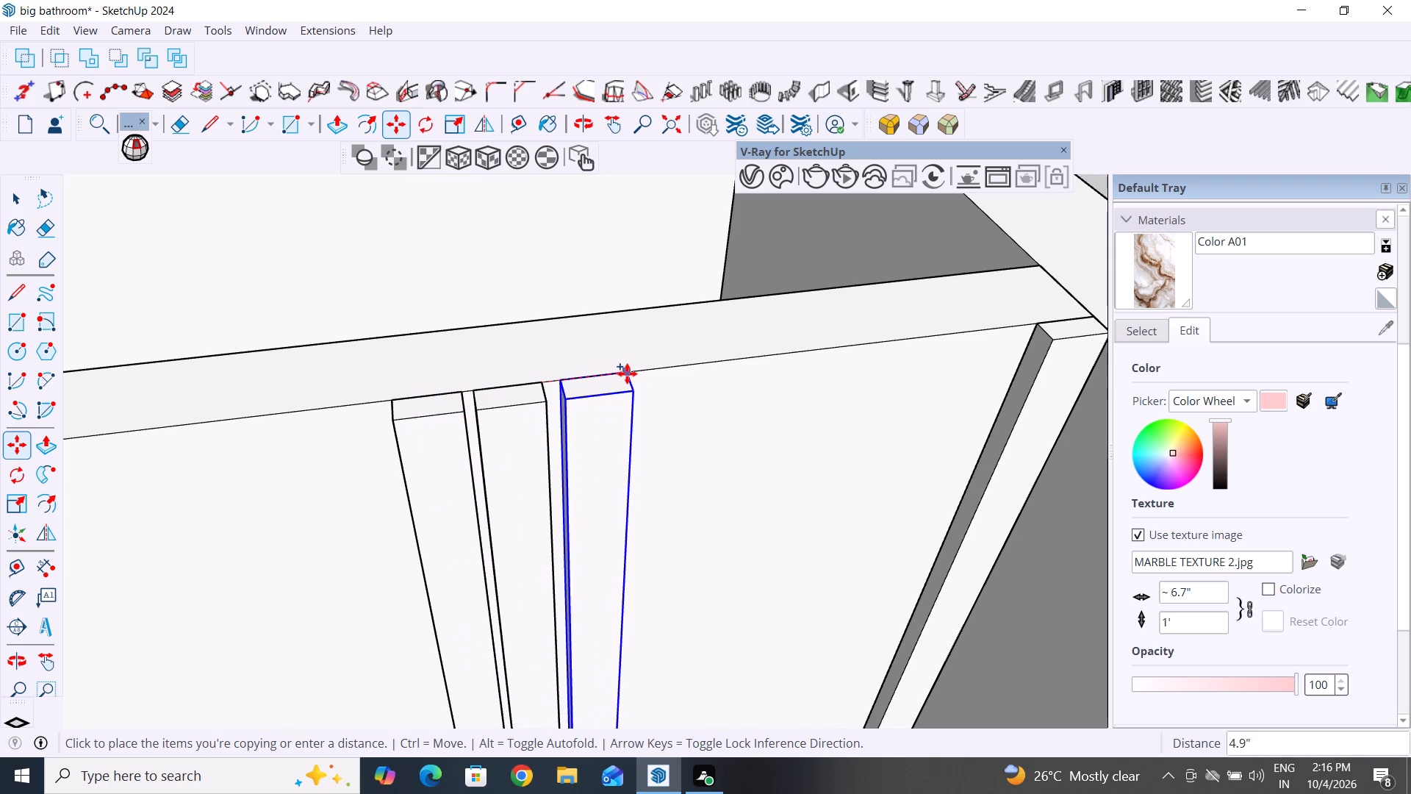
pyautogui.click(621, 372)
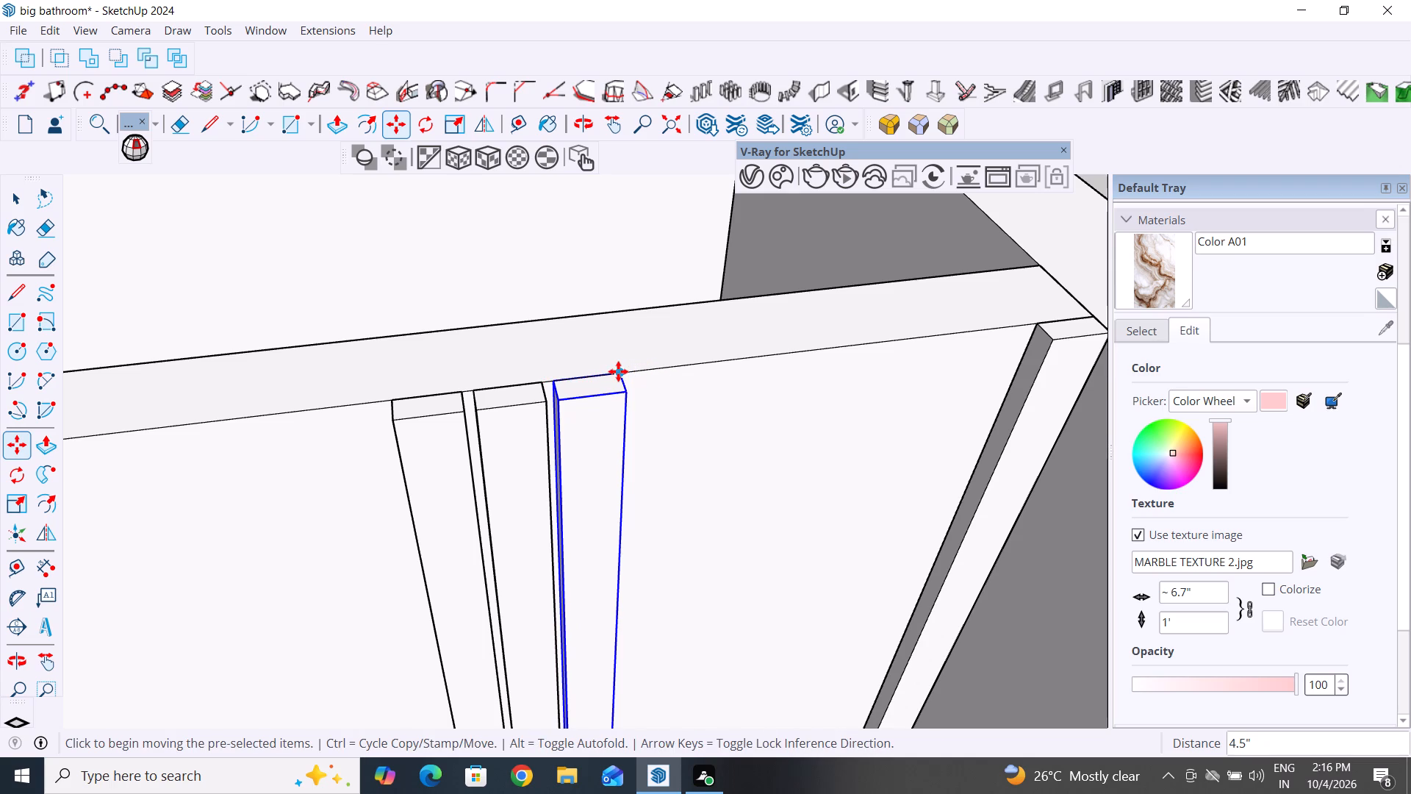
pyautogui.click(618, 371)
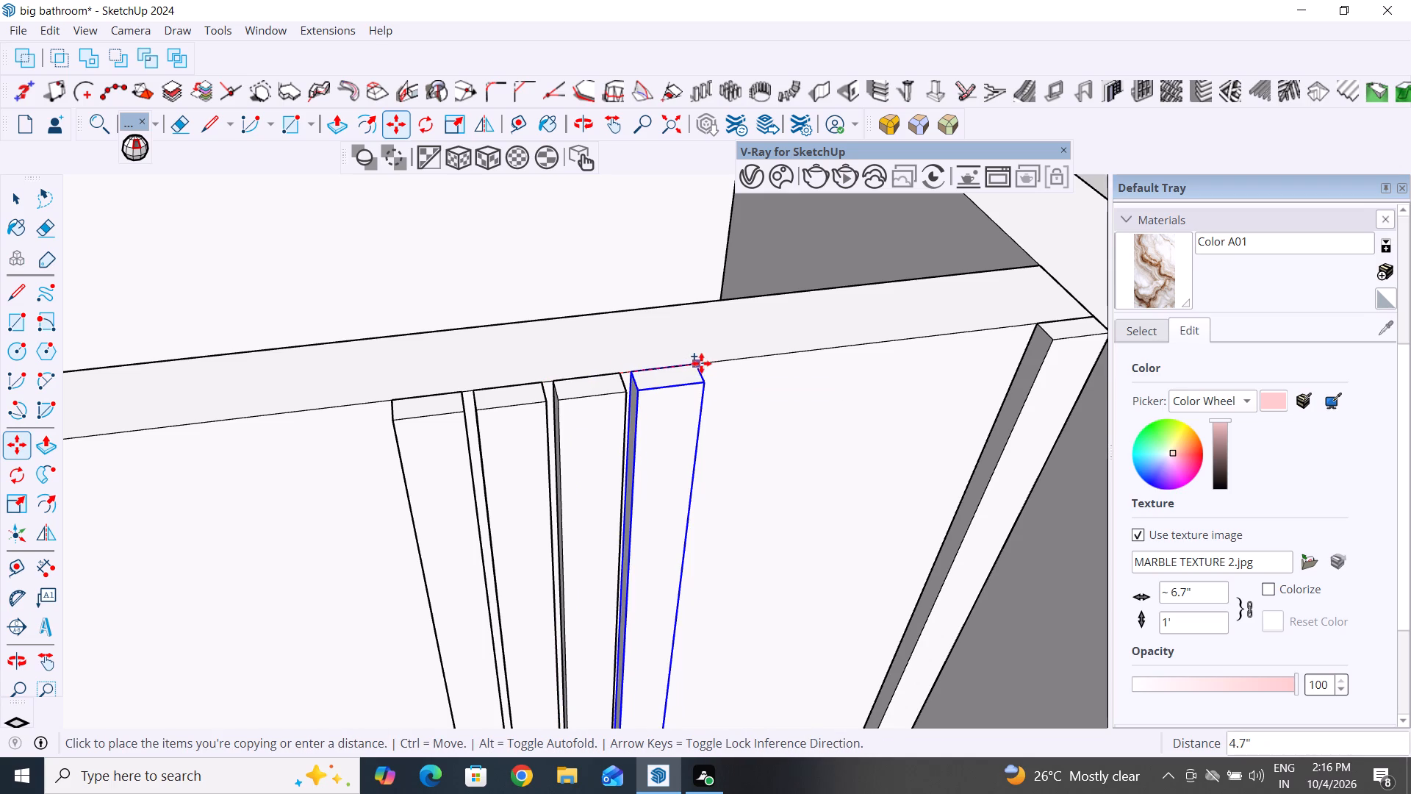
pyautogui.click(697, 362)
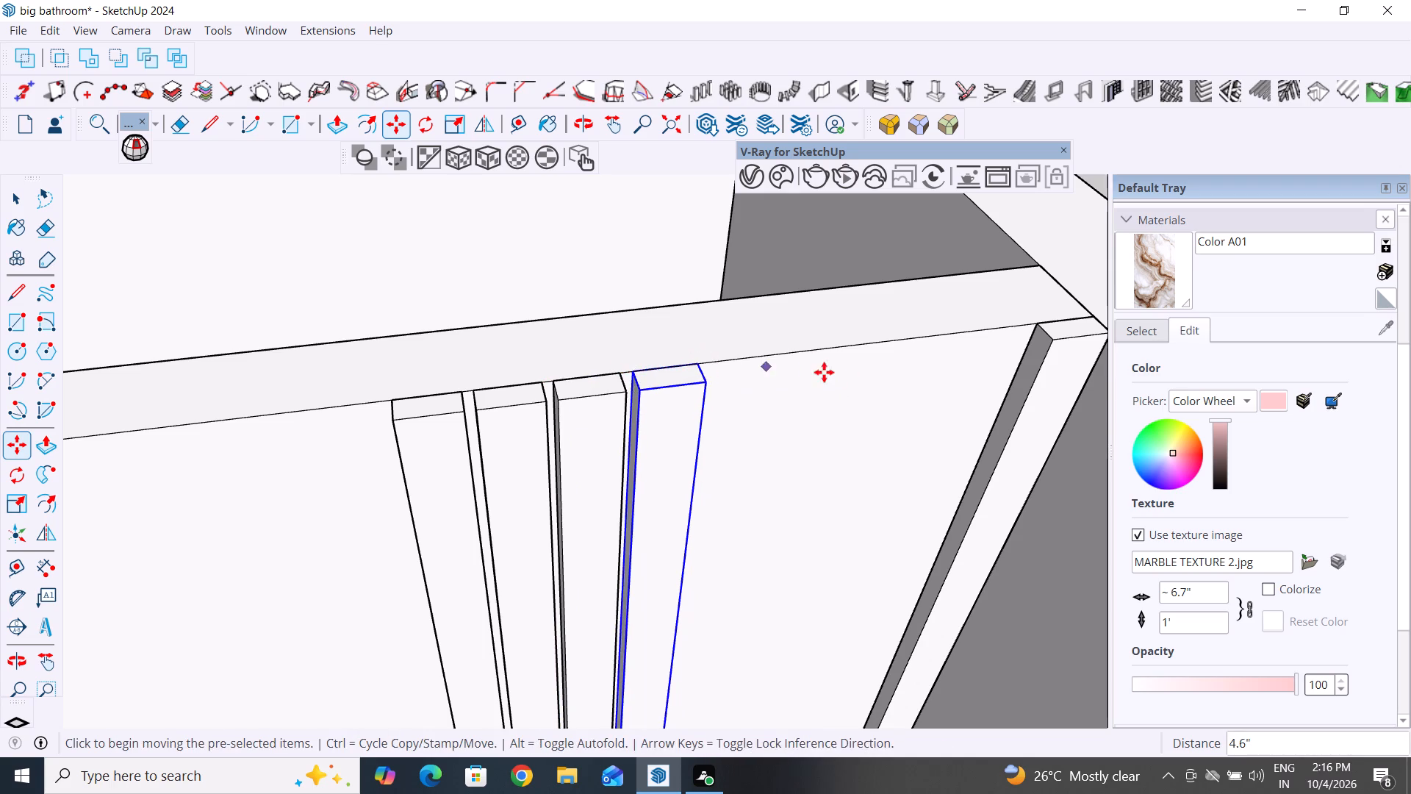
# Add two more strip copies along the partition's top edge toward the corner, spaced about 4.4" and 4.3".
pyautogui.moveTo(863, 399); pyautogui.dragTo(744, 401, button='middle')
pyautogui.scroll(1, 744, 401)
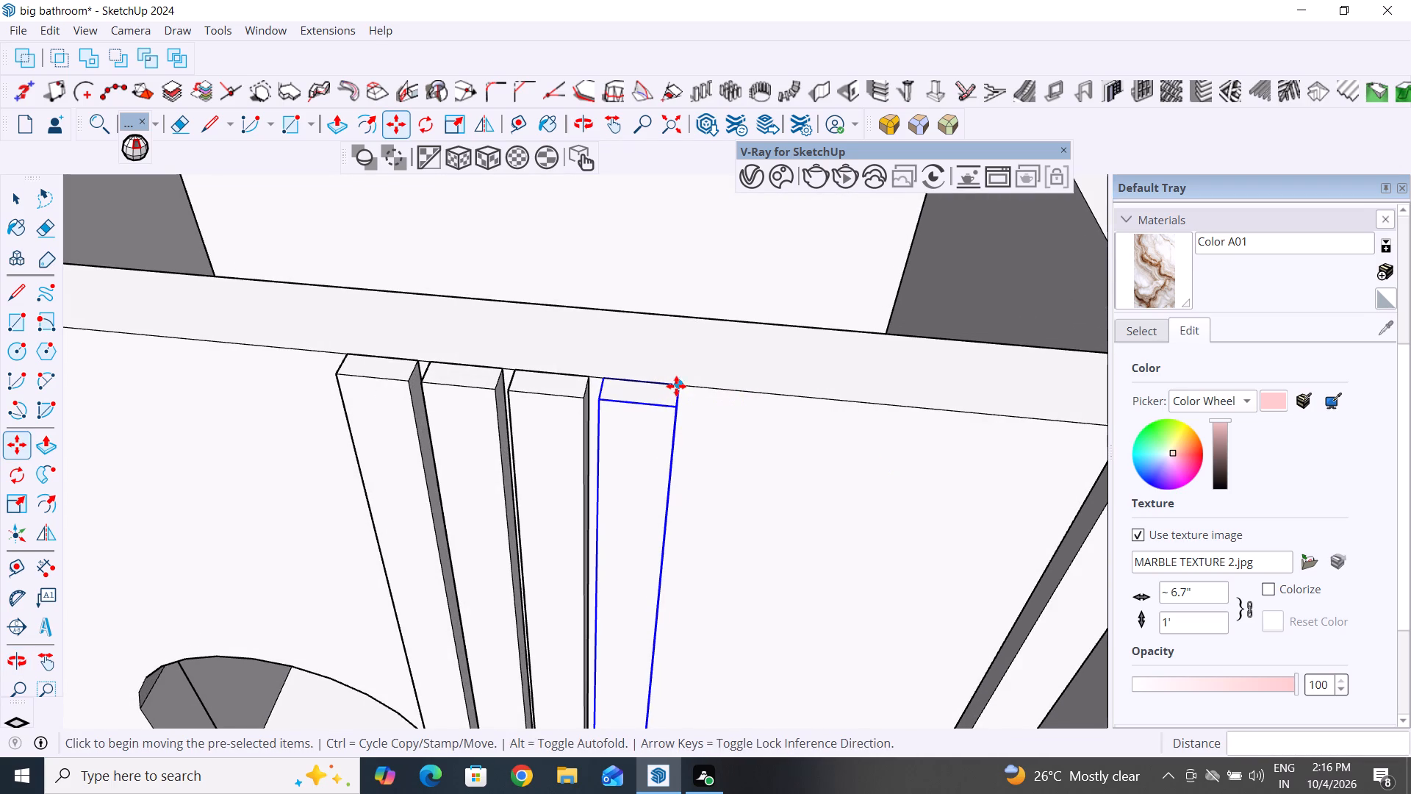
pyautogui.click(678, 386)
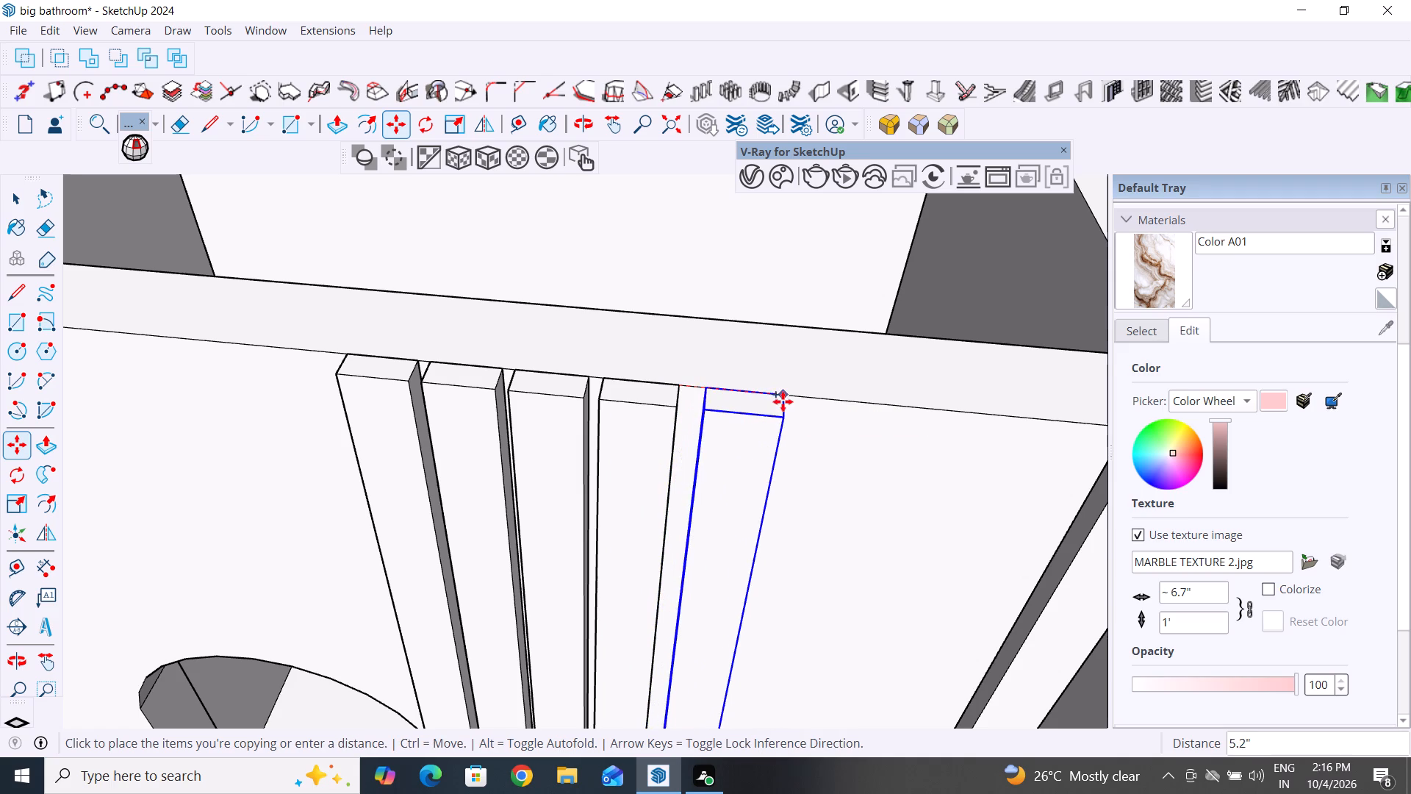
pyautogui.click(766, 399)
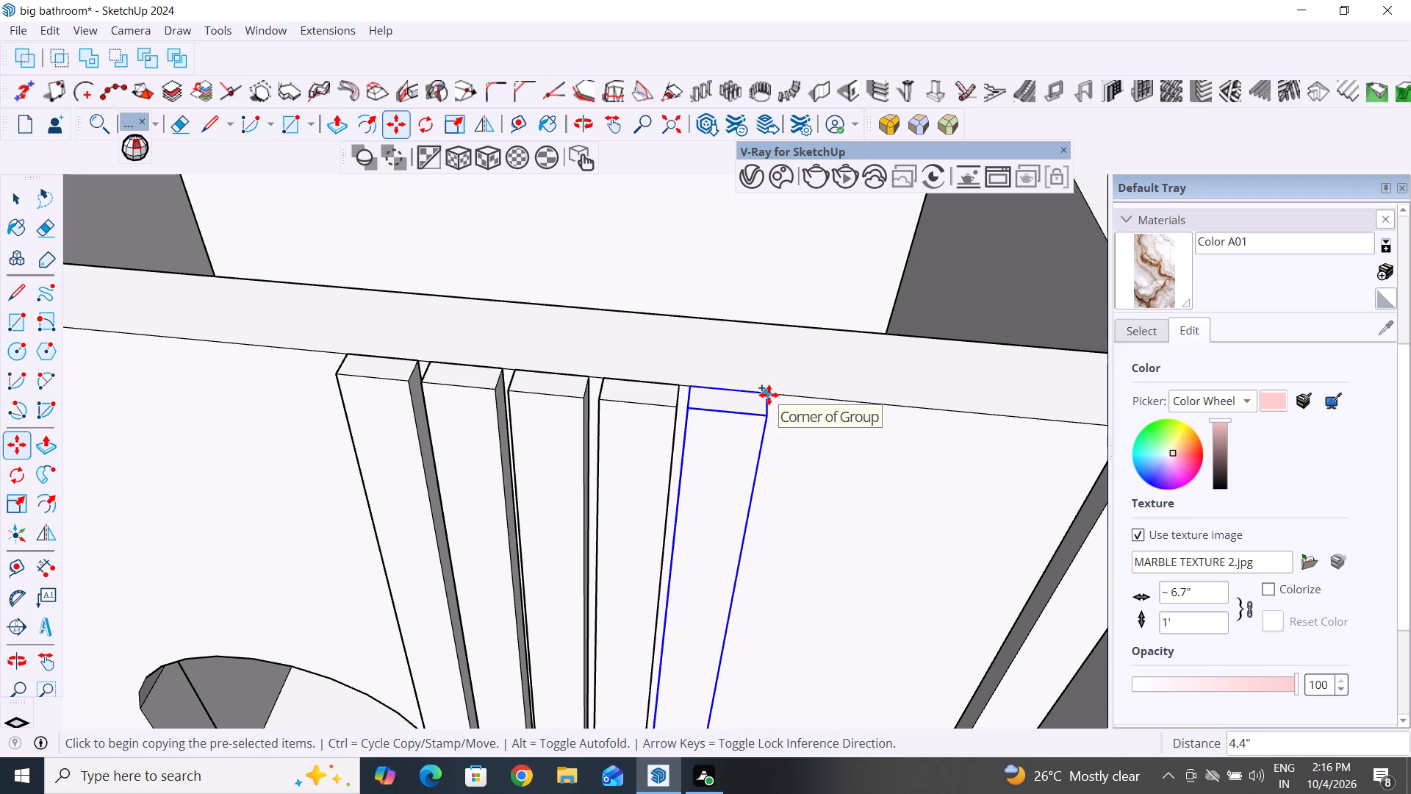
pyautogui.click(769, 395)
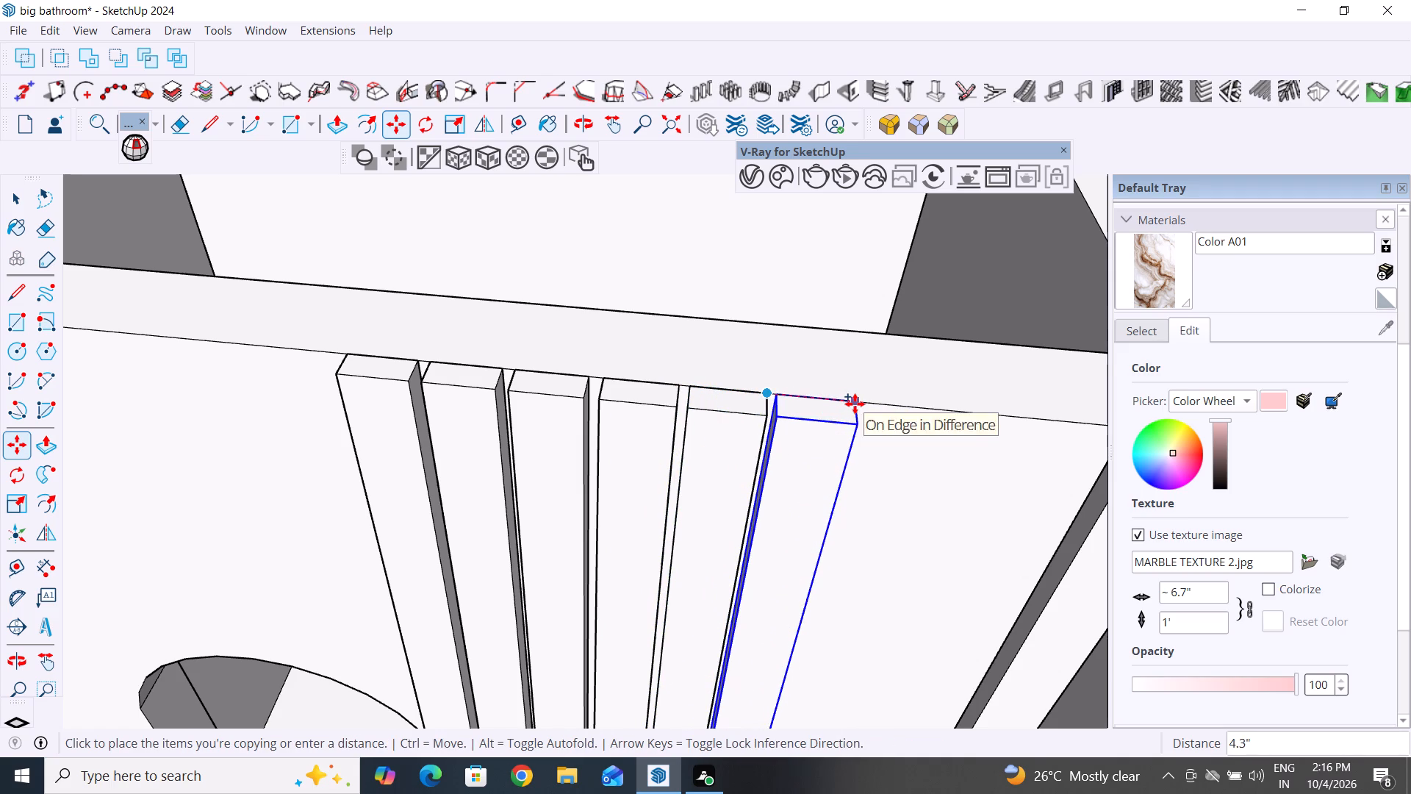
pyautogui.click(855, 404)
# Copy the latest strip twice more toward the corner strip, at about 4.3" spacing each.
pyautogui.scroll(-4, 595, 419)
pyautogui.scroll(3, 985, 455)
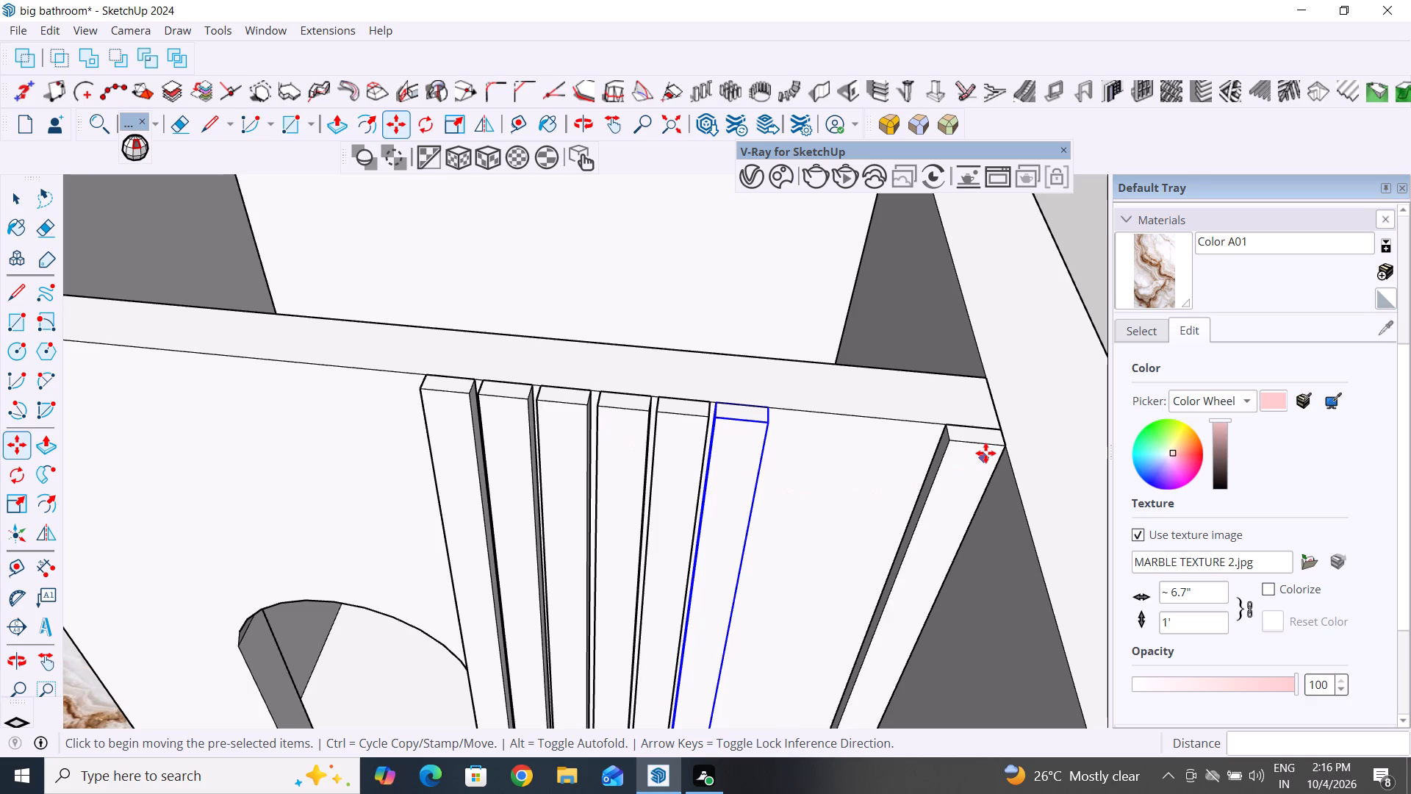
pyautogui.scroll(3, 985, 453)
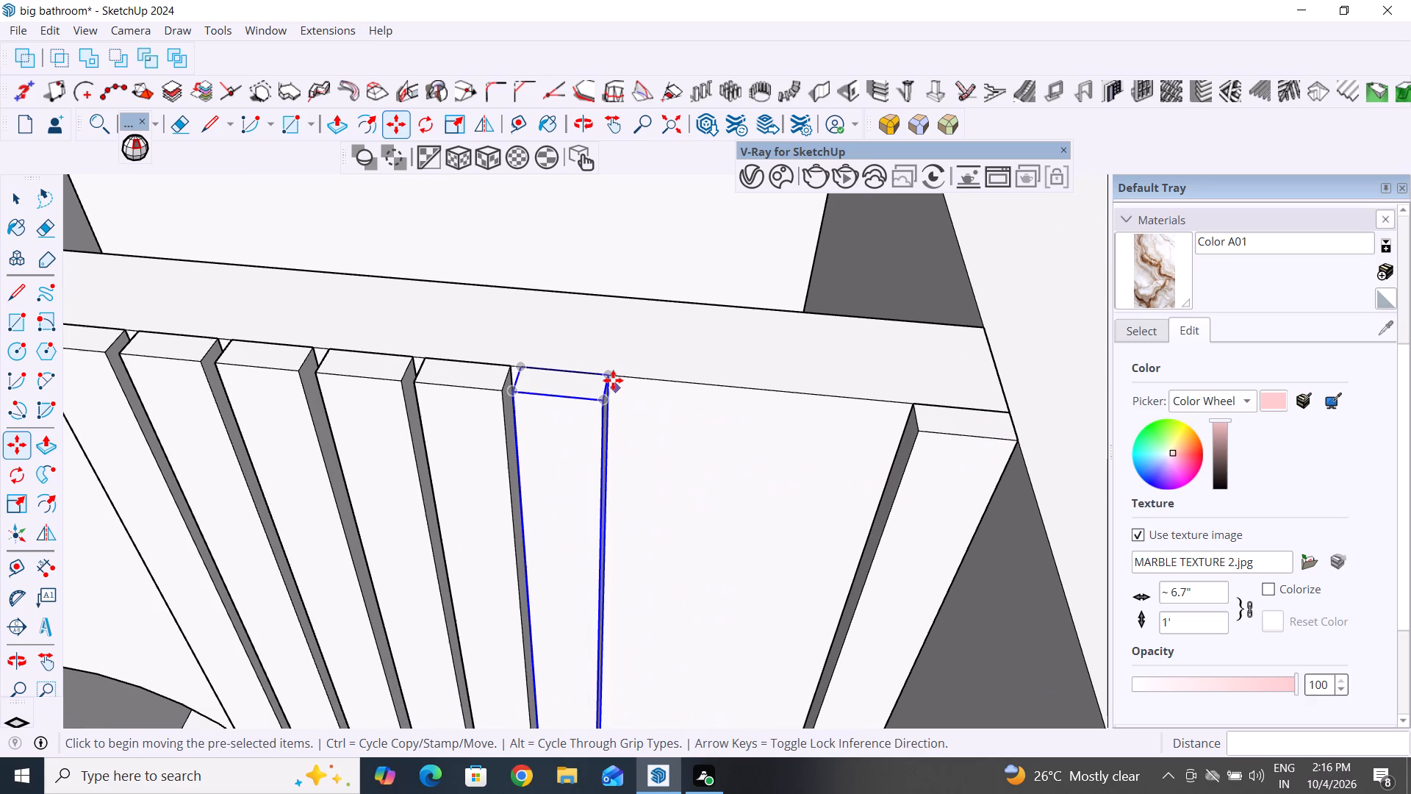
pyautogui.click(609, 376)
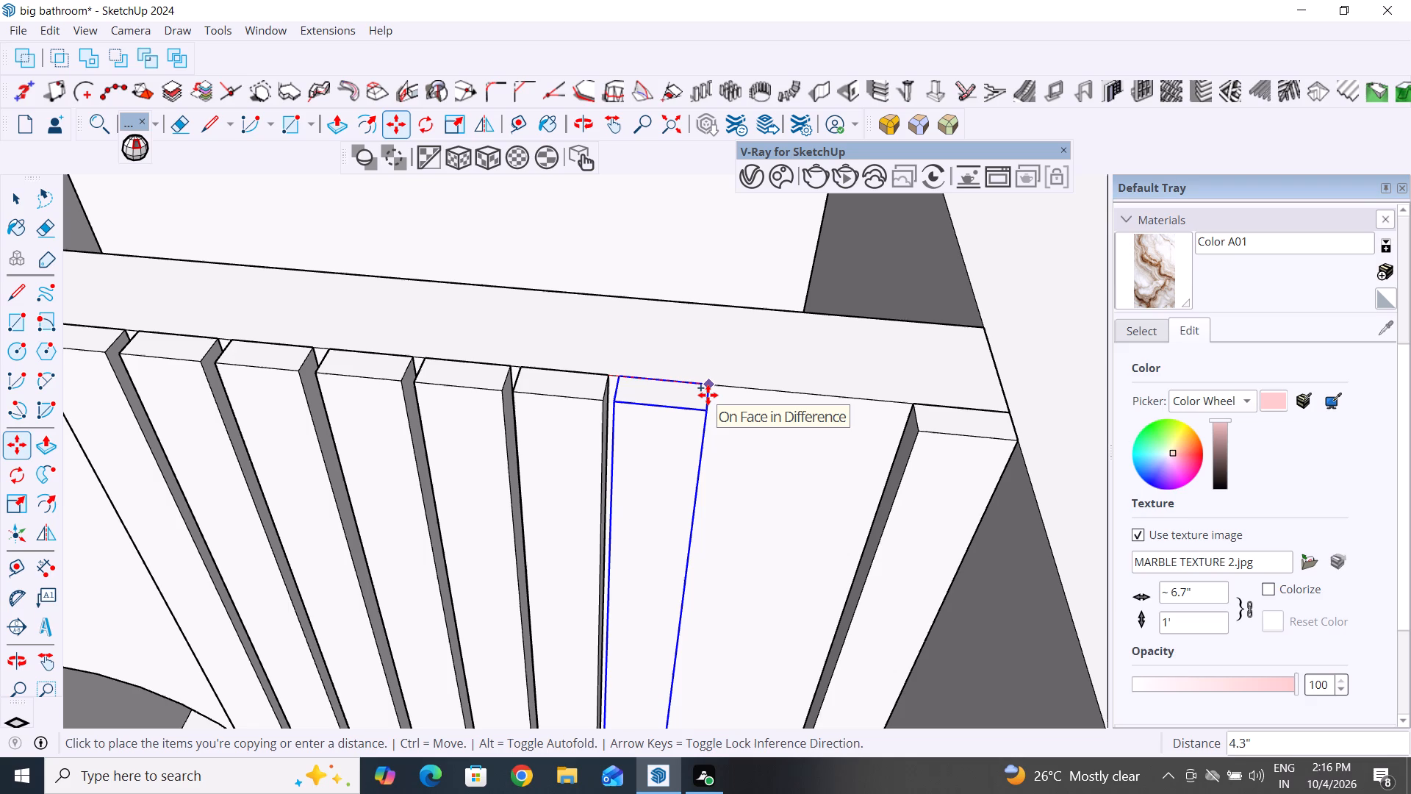
pyautogui.click(708, 395)
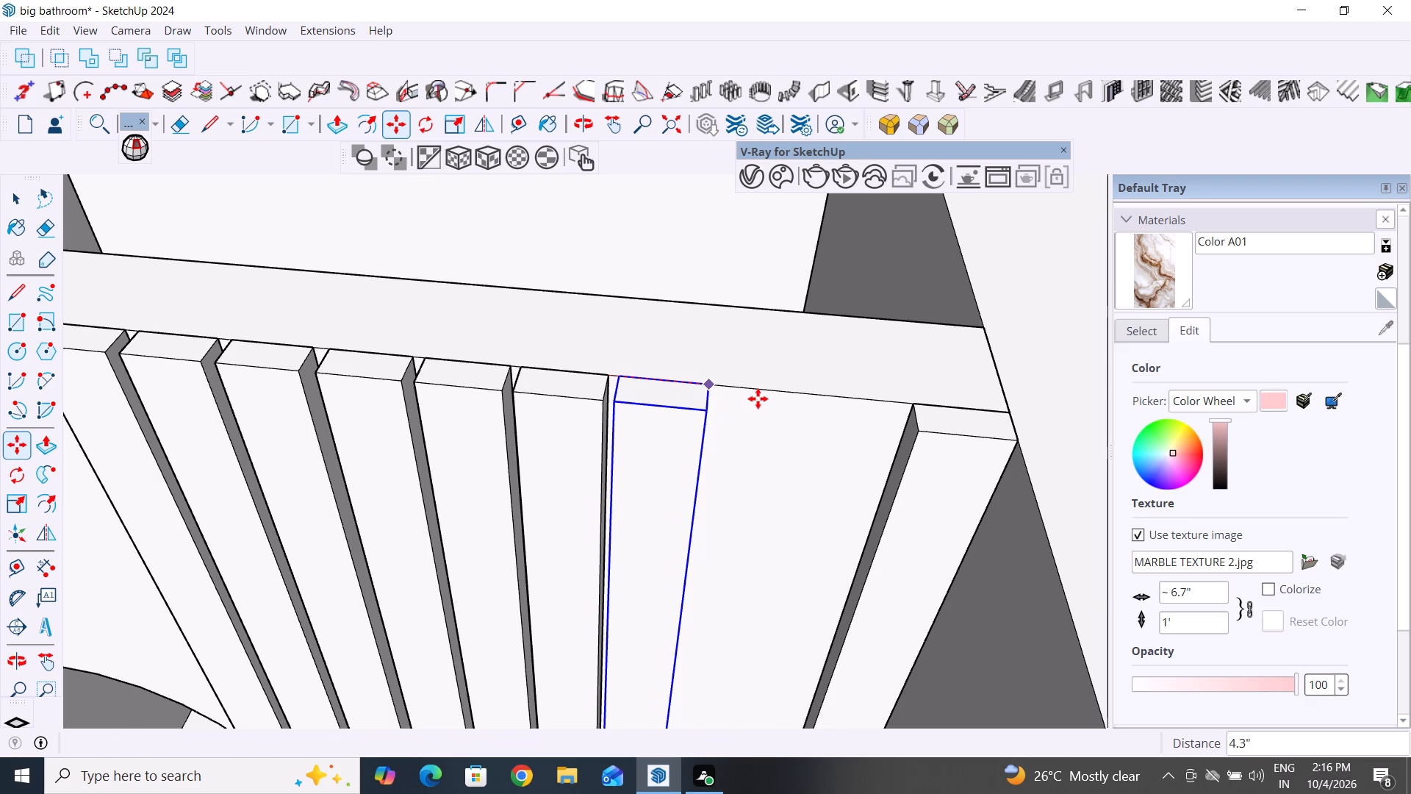
pyautogui.scroll(4, 688, 396)
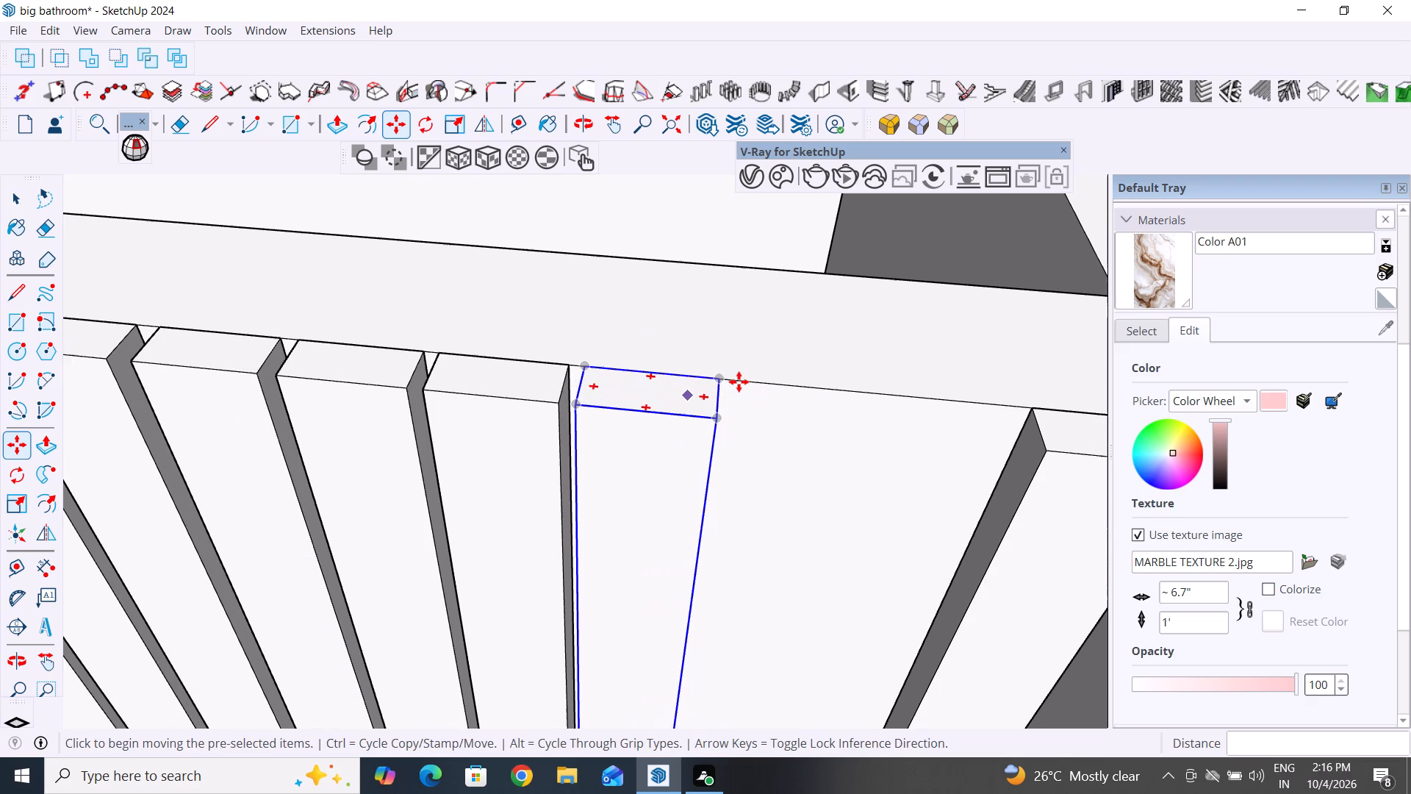
pyautogui.click(719, 379)
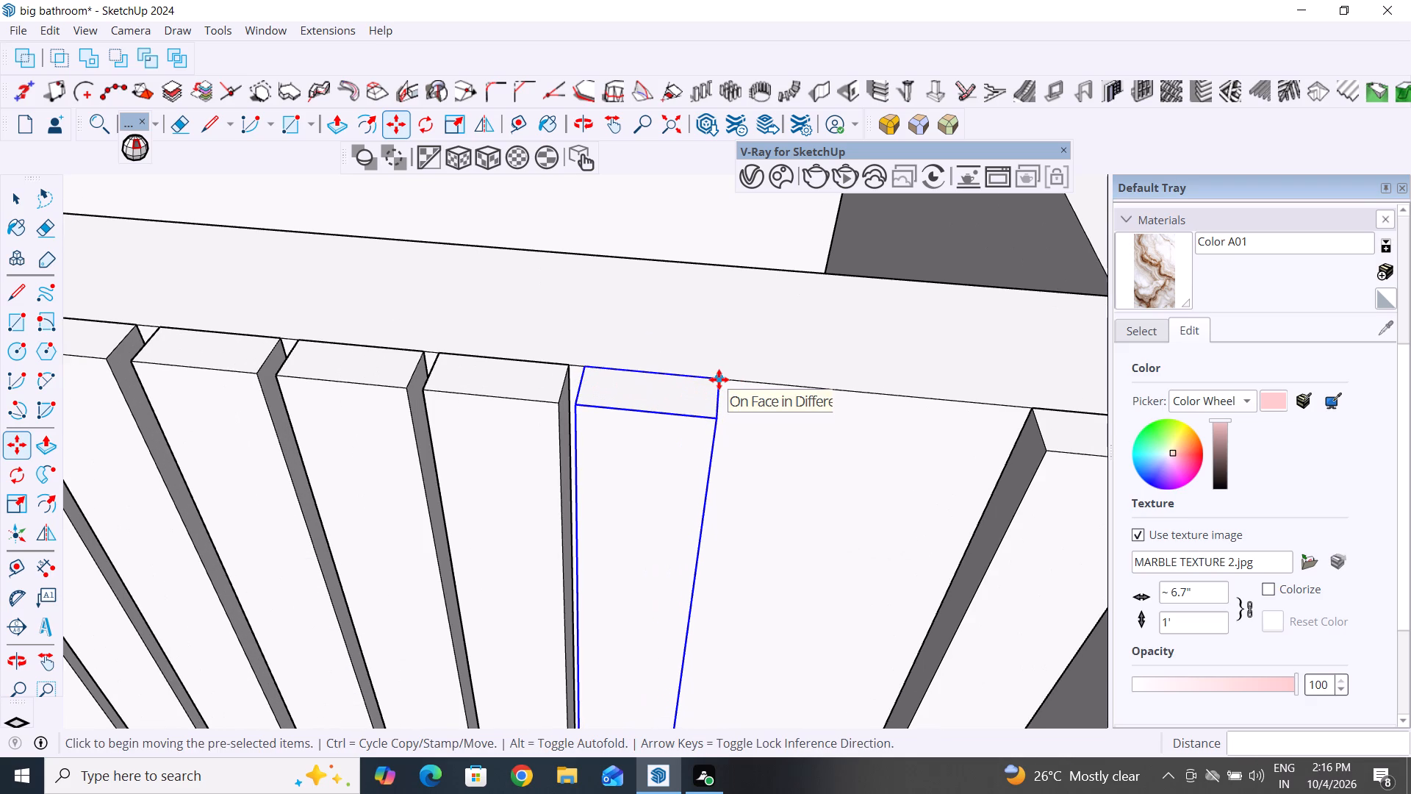
pyautogui.click(874, 396)
# Copy the latest strip 4.0" into the remaining gap beside the corner strip, and leave the Move tool.
pyautogui.scroll(-4, 576, 525)
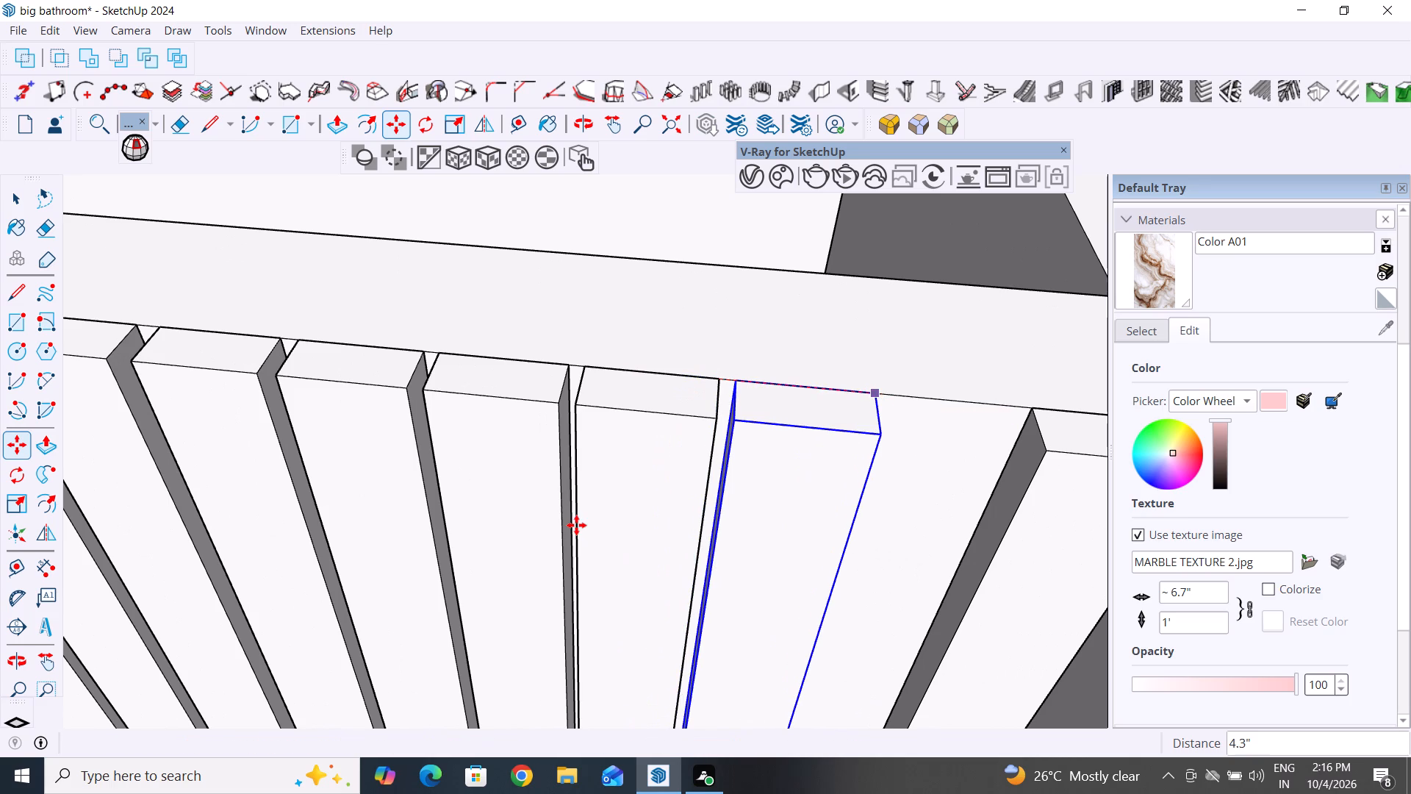
pyautogui.scroll(-3, 594, 503)
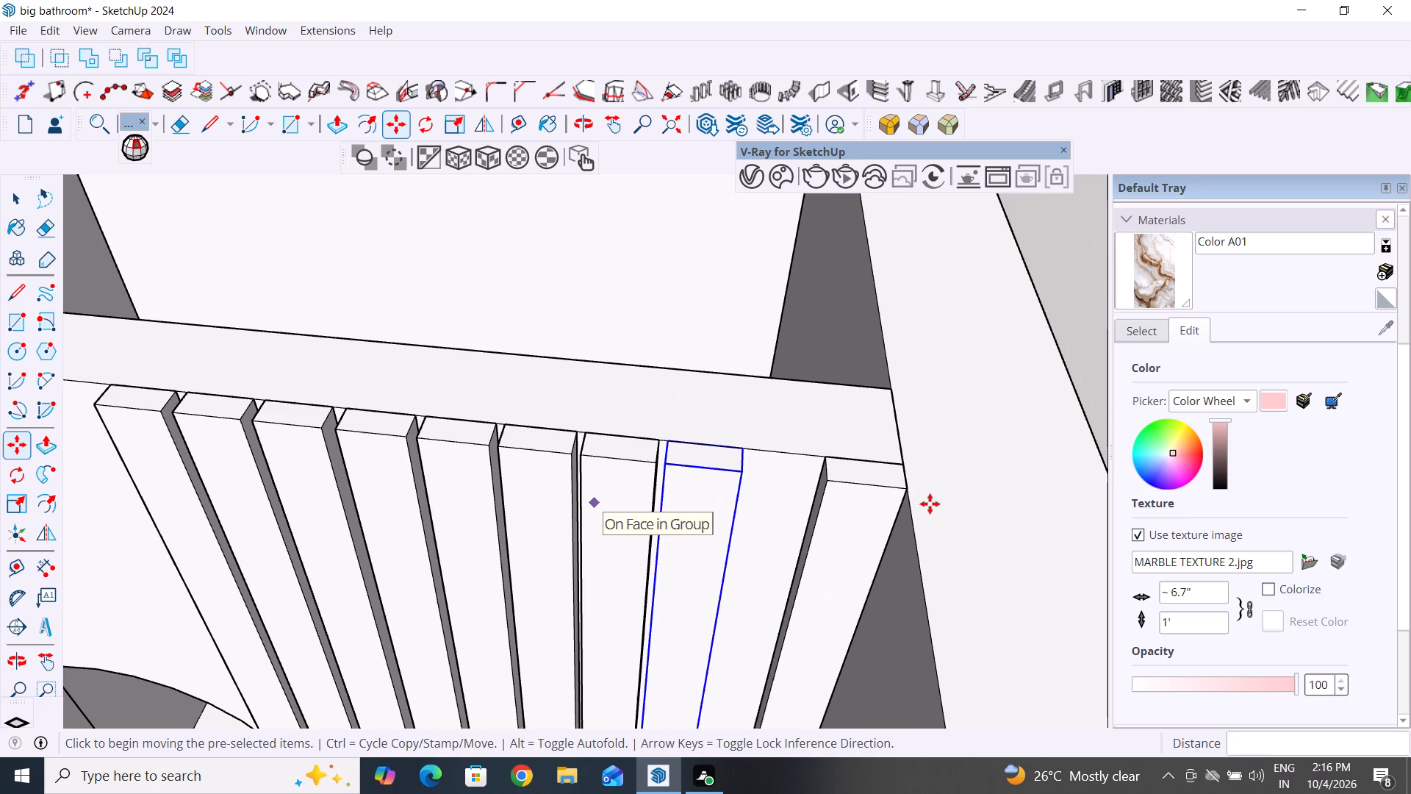
pyautogui.scroll(6, 947, 490)
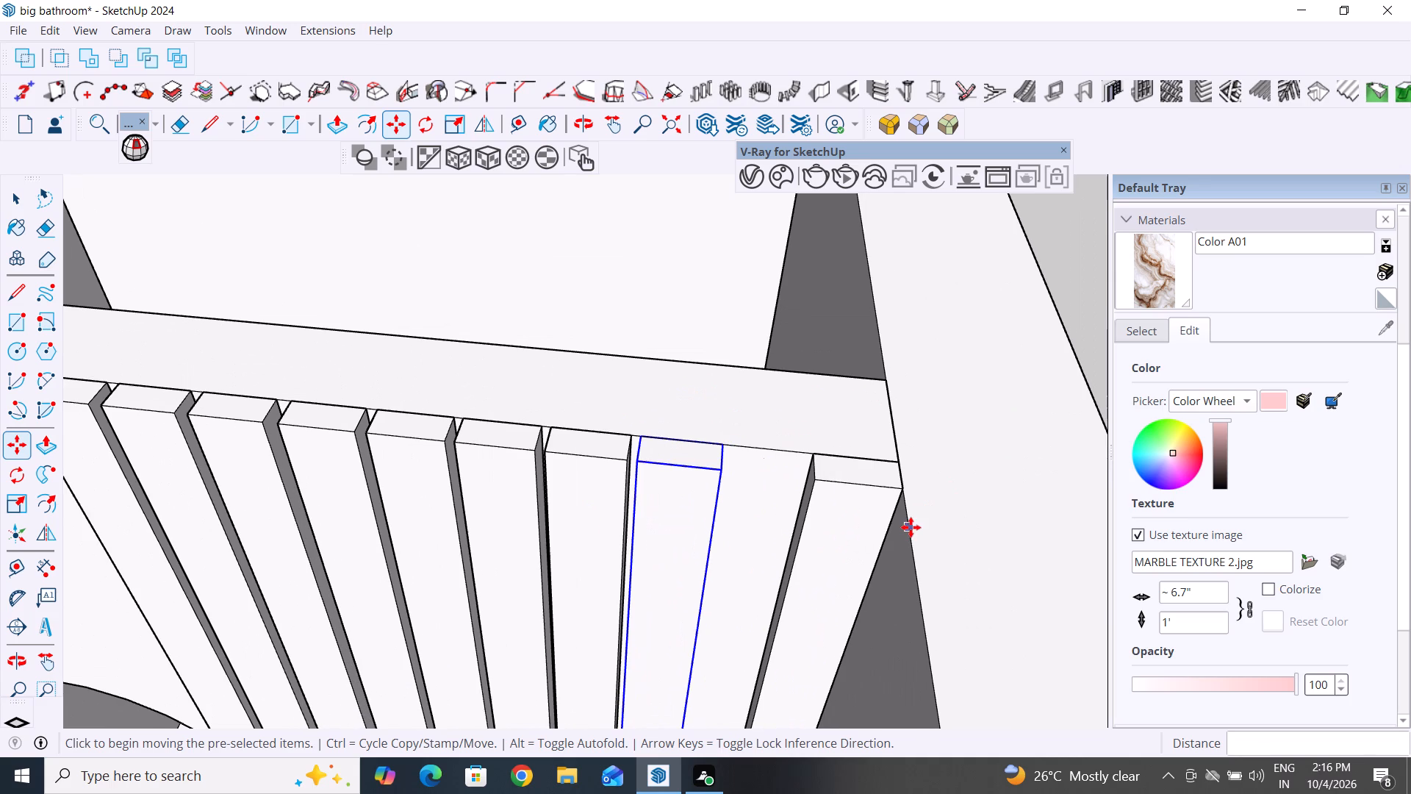
pyautogui.scroll(3, 911, 527)
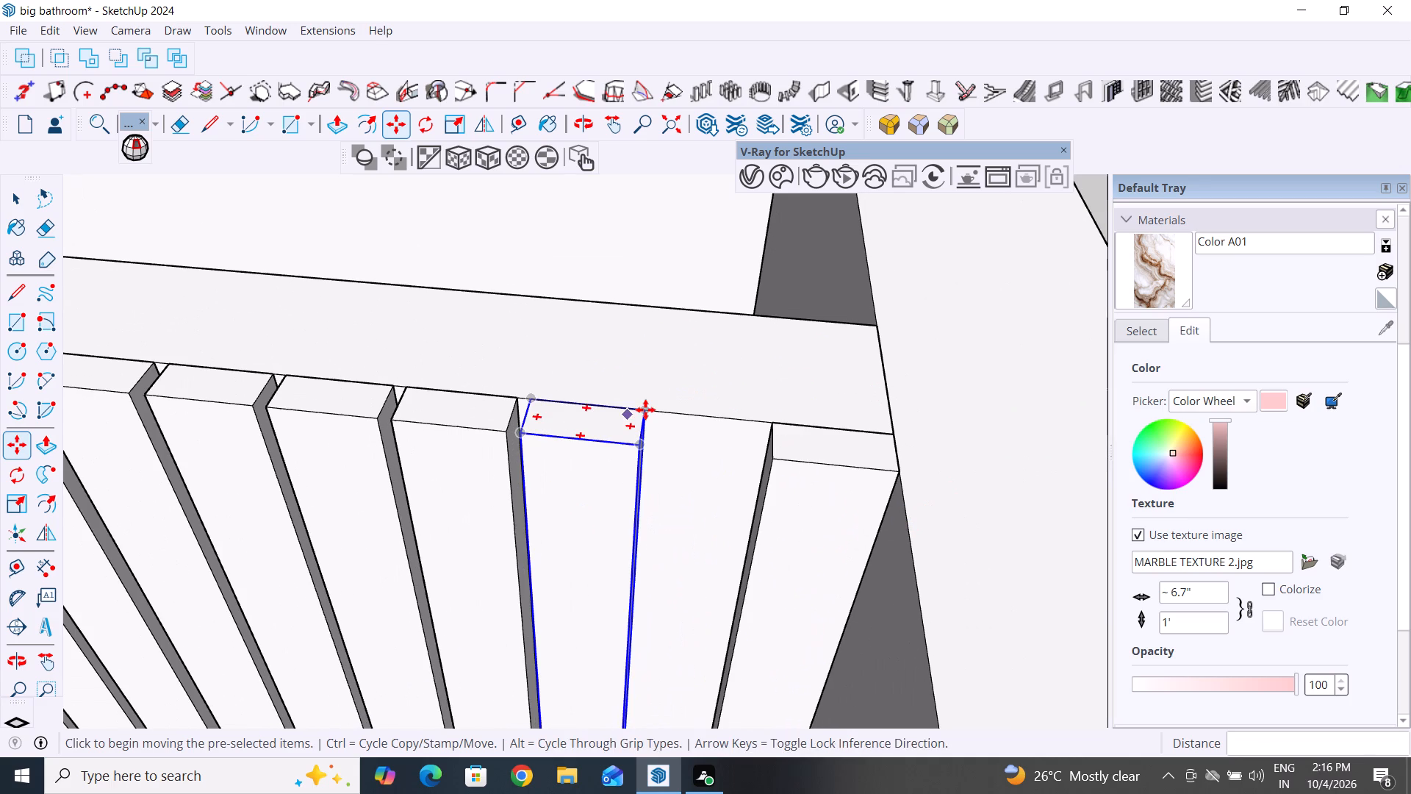
pyautogui.click(647, 409)
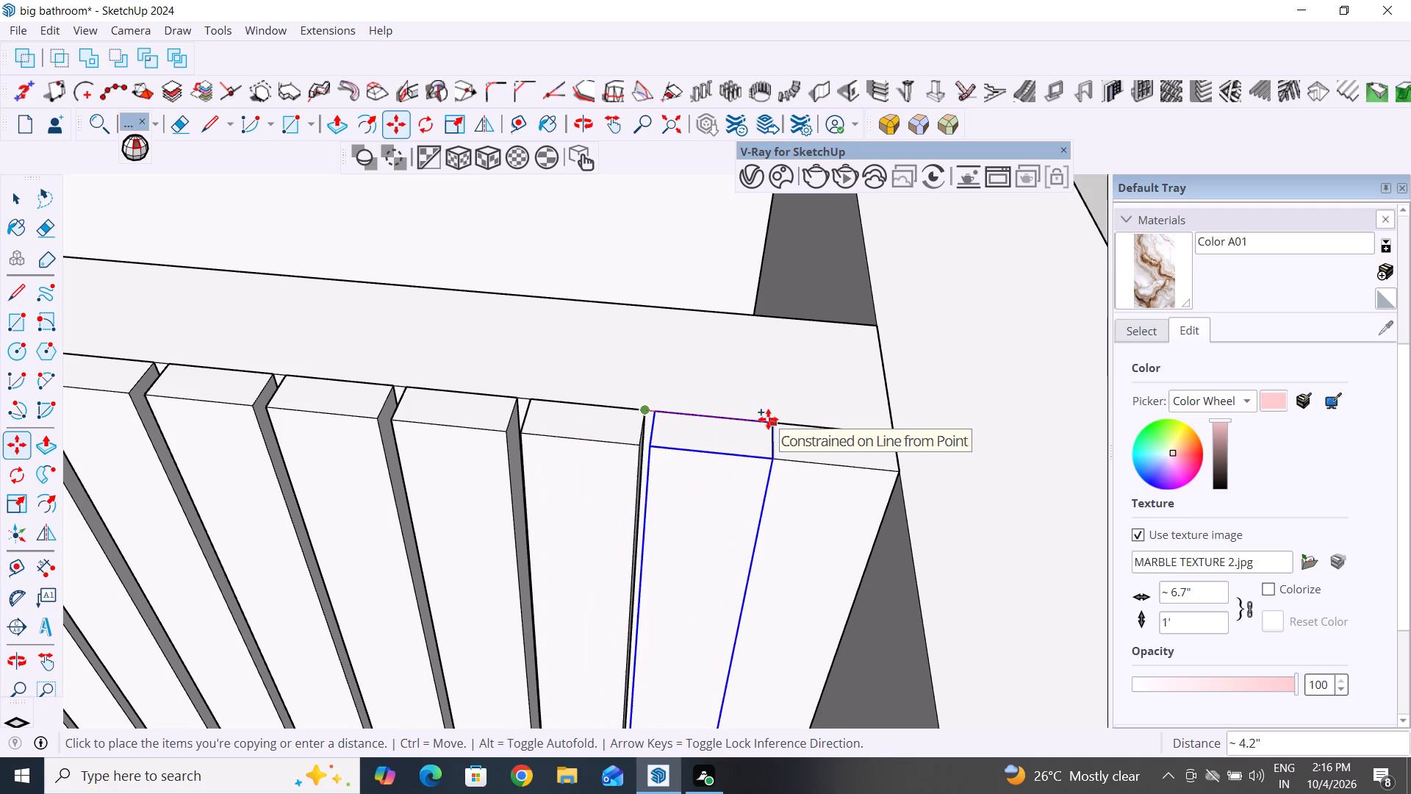
pyautogui.click(766, 419)
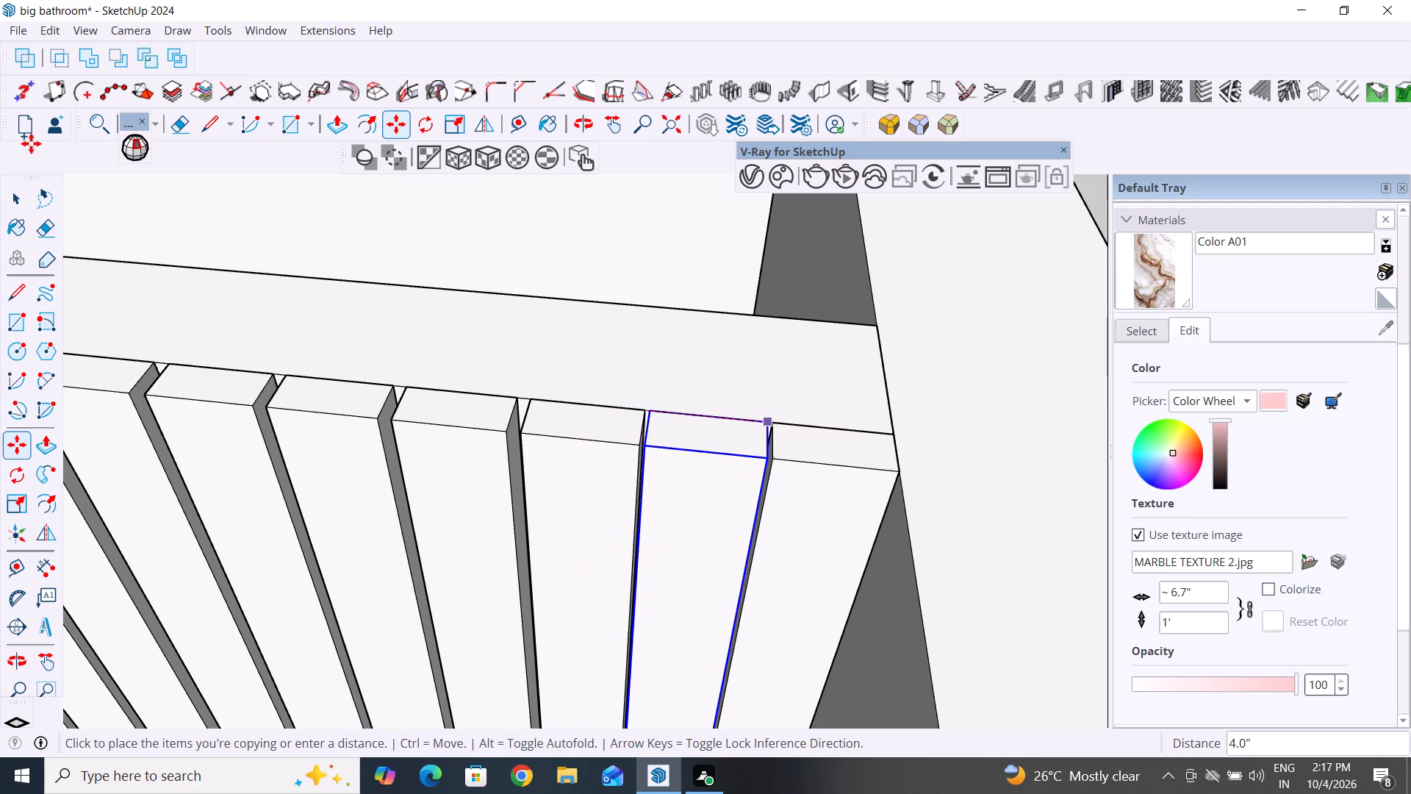
pyautogui.click(15, 203)
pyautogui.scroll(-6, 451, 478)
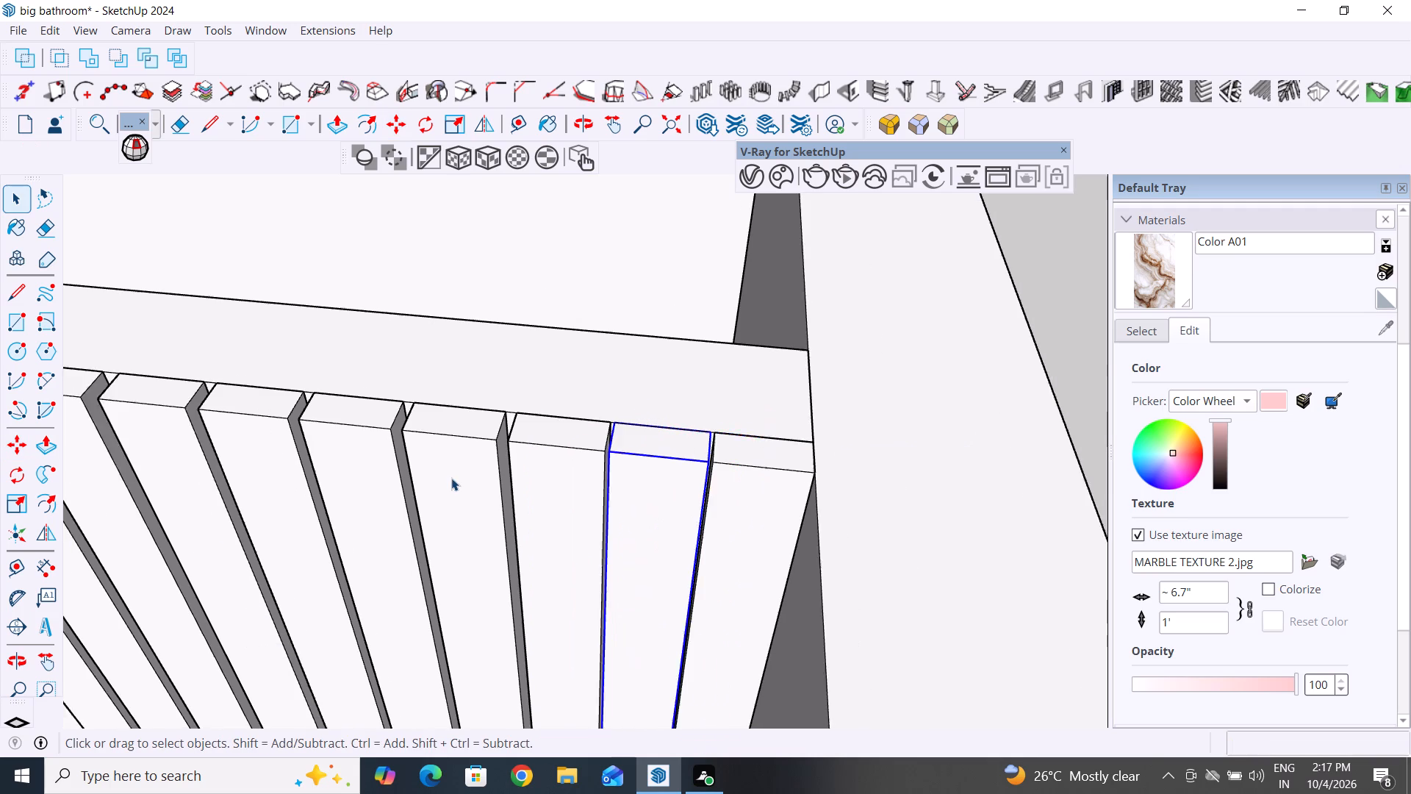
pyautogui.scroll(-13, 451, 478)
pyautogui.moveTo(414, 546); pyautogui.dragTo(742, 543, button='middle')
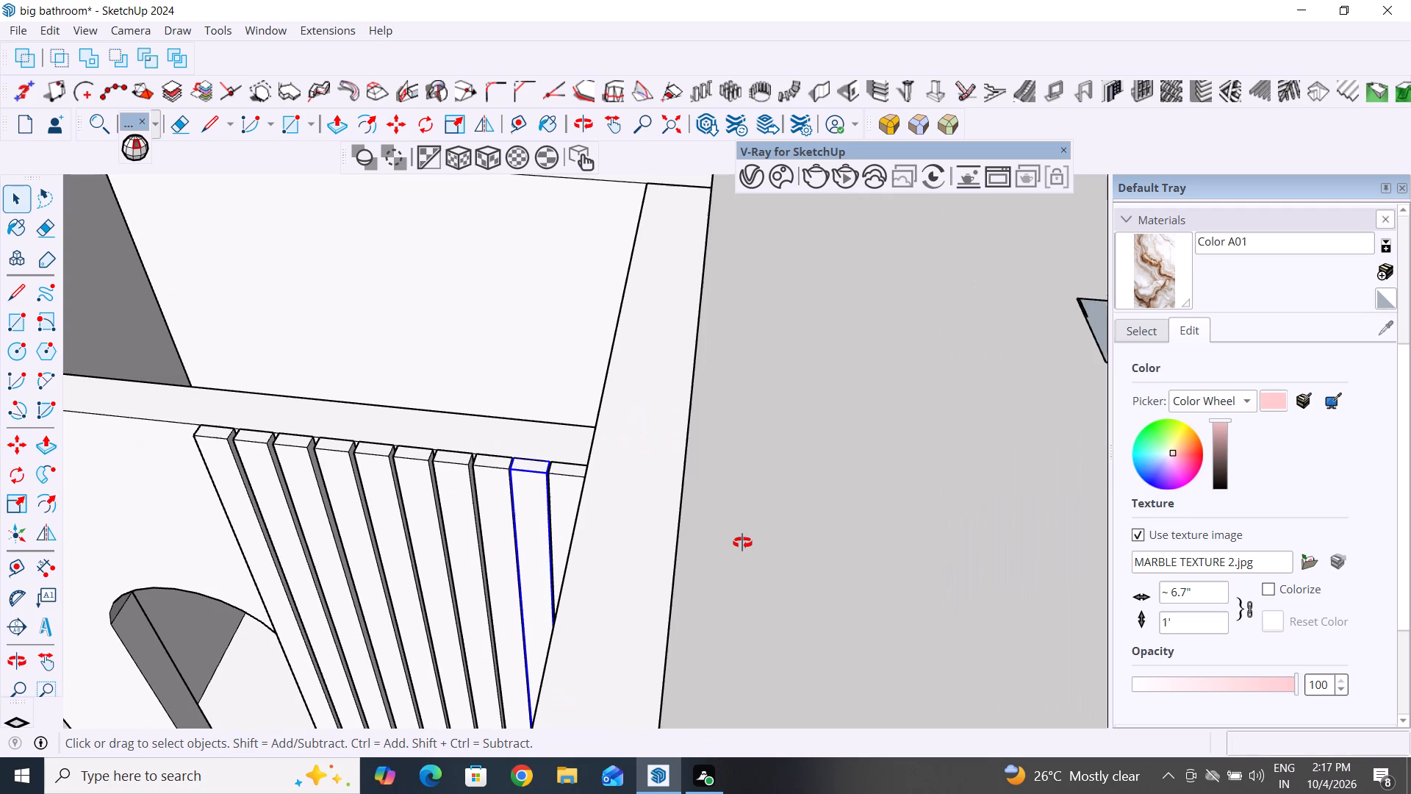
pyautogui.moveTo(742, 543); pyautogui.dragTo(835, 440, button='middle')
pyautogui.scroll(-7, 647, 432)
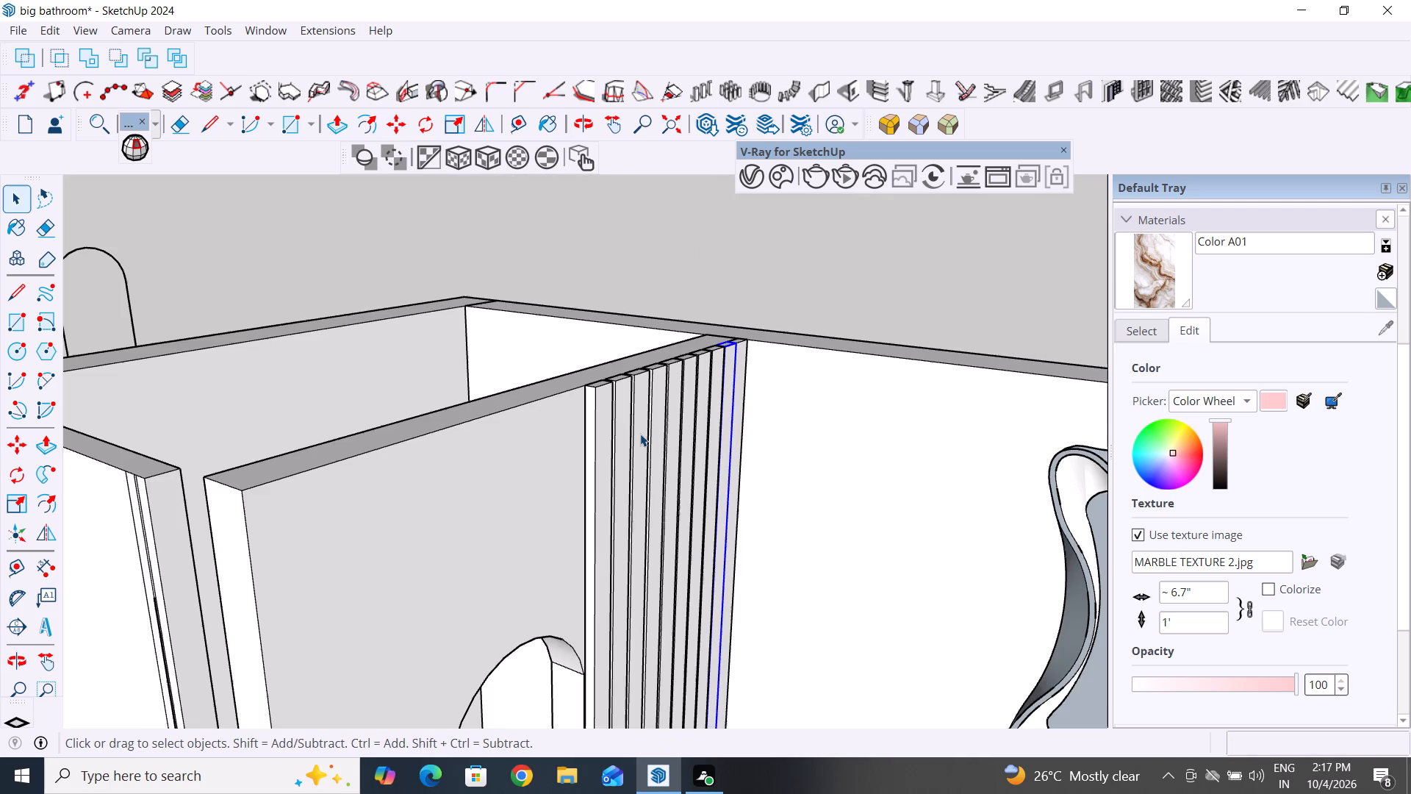
# Examine the finished strip cladding on the arched partition from inside the room and from above.
pyautogui.scroll(-10, 640, 434)
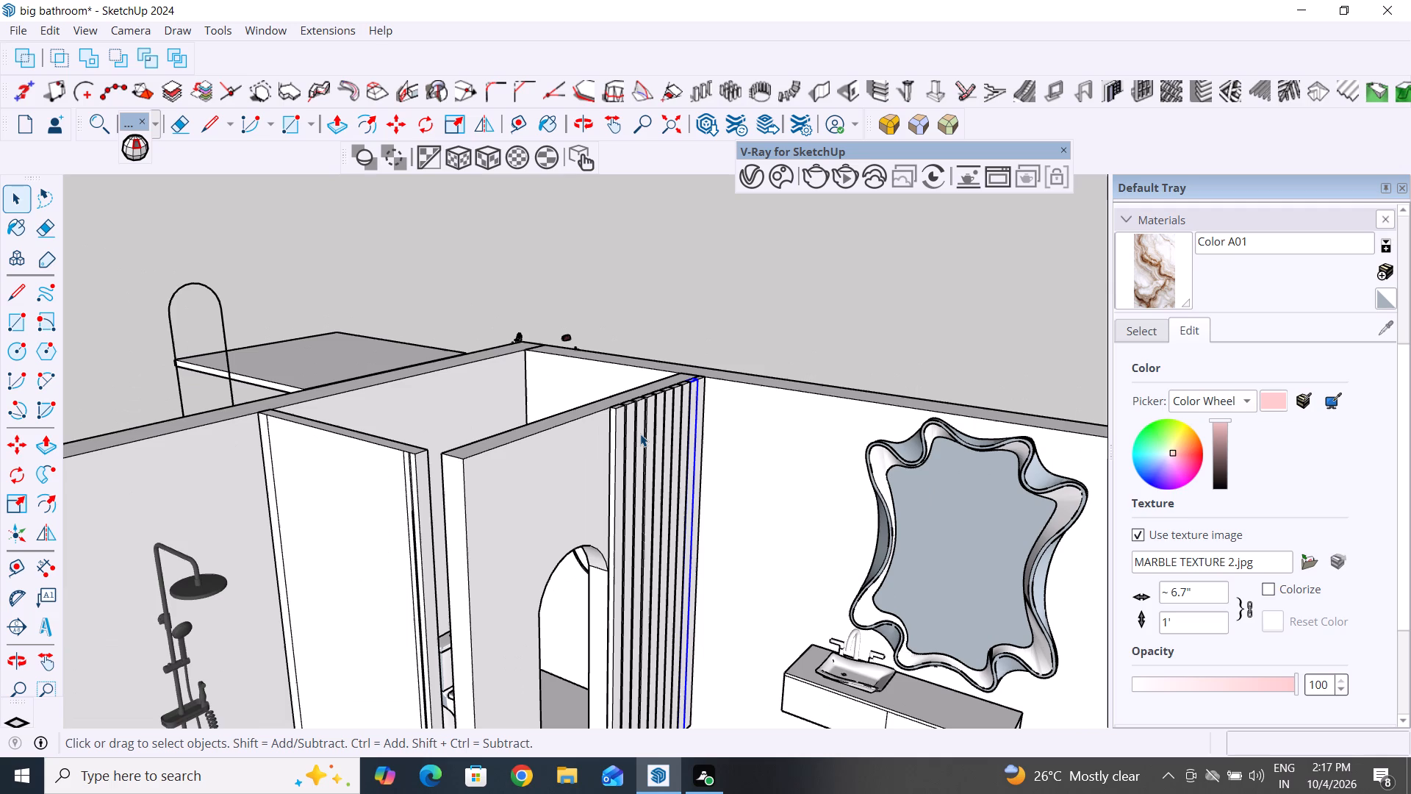
pyautogui.moveTo(665, 536); pyautogui.dragTo(560, 550, button='middle')
pyautogui.moveTo(560, 550); pyautogui.dragTo(419, 526, button='middle')
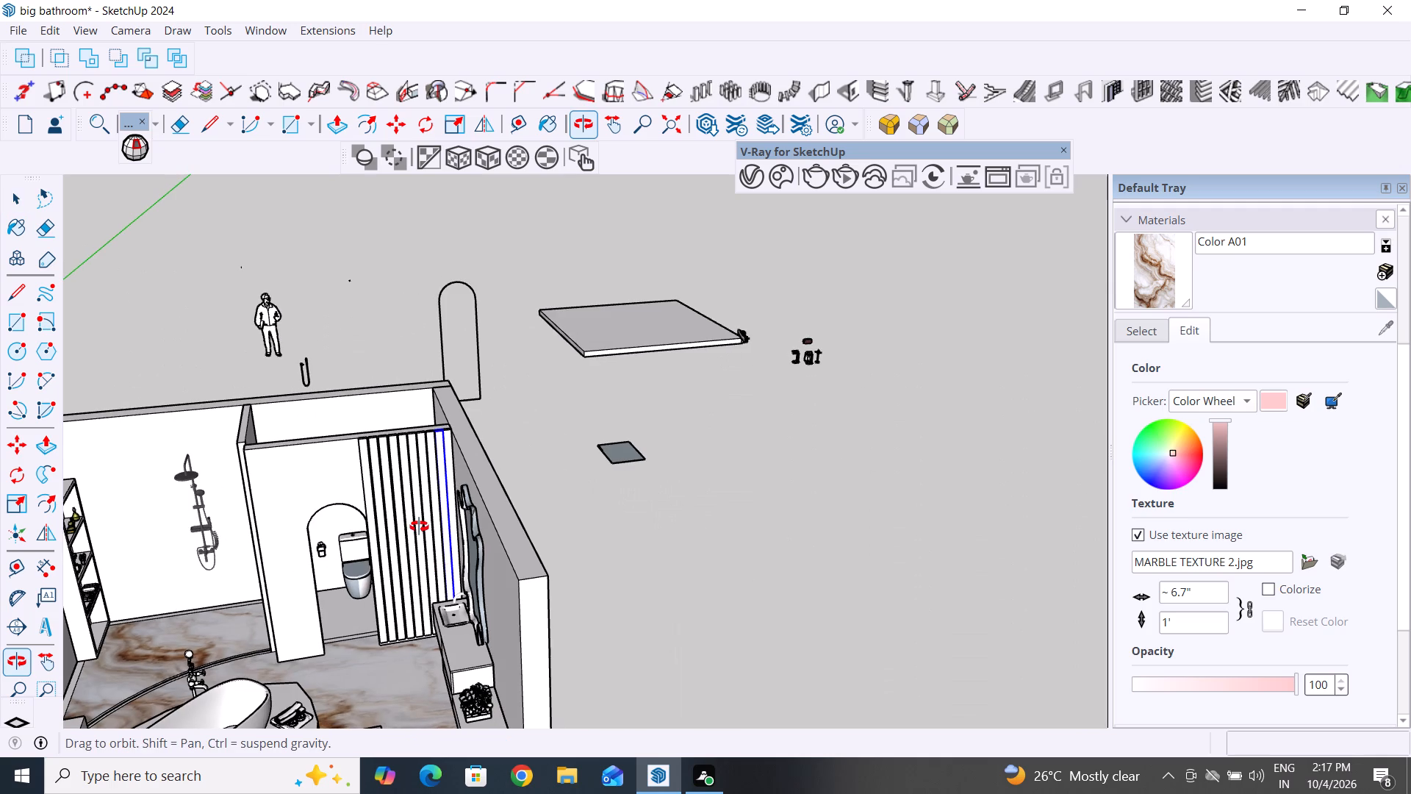
pyautogui.moveTo(419, 526); pyautogui.dragTo(420, 517, button='middle')
pyautogui.click(758, 552)
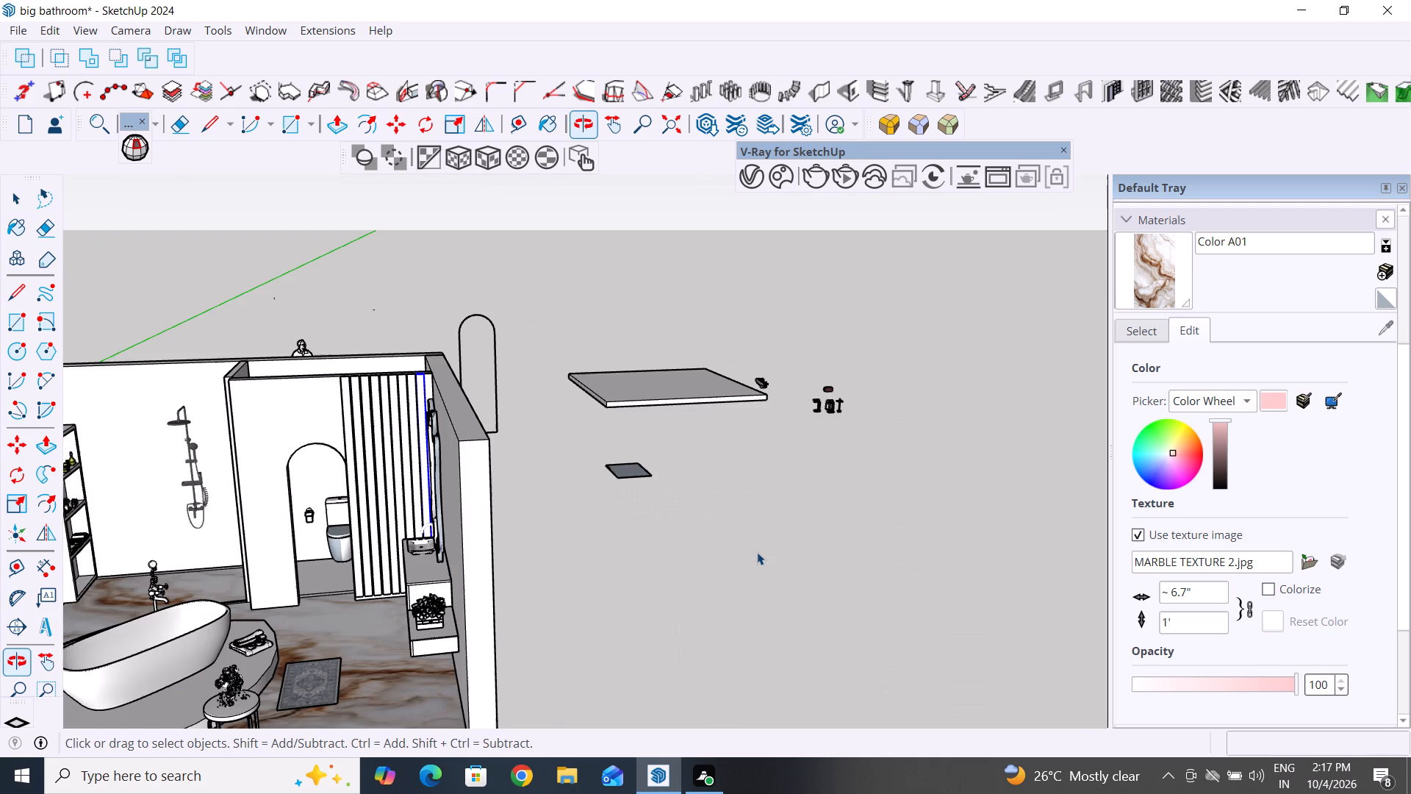
pyautogui.scroll(9, 259, 518)
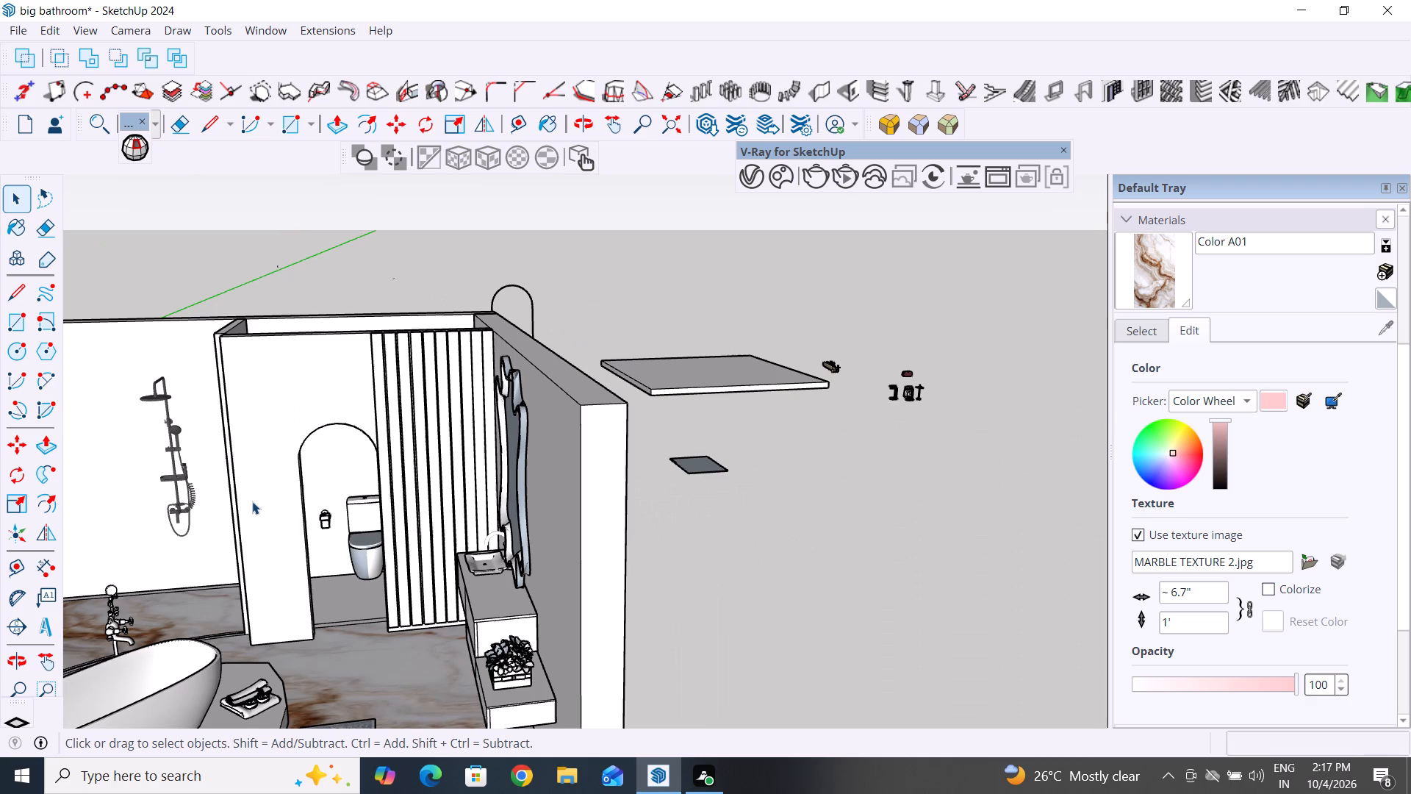
pyautogui.scroll(1, 518, 482)
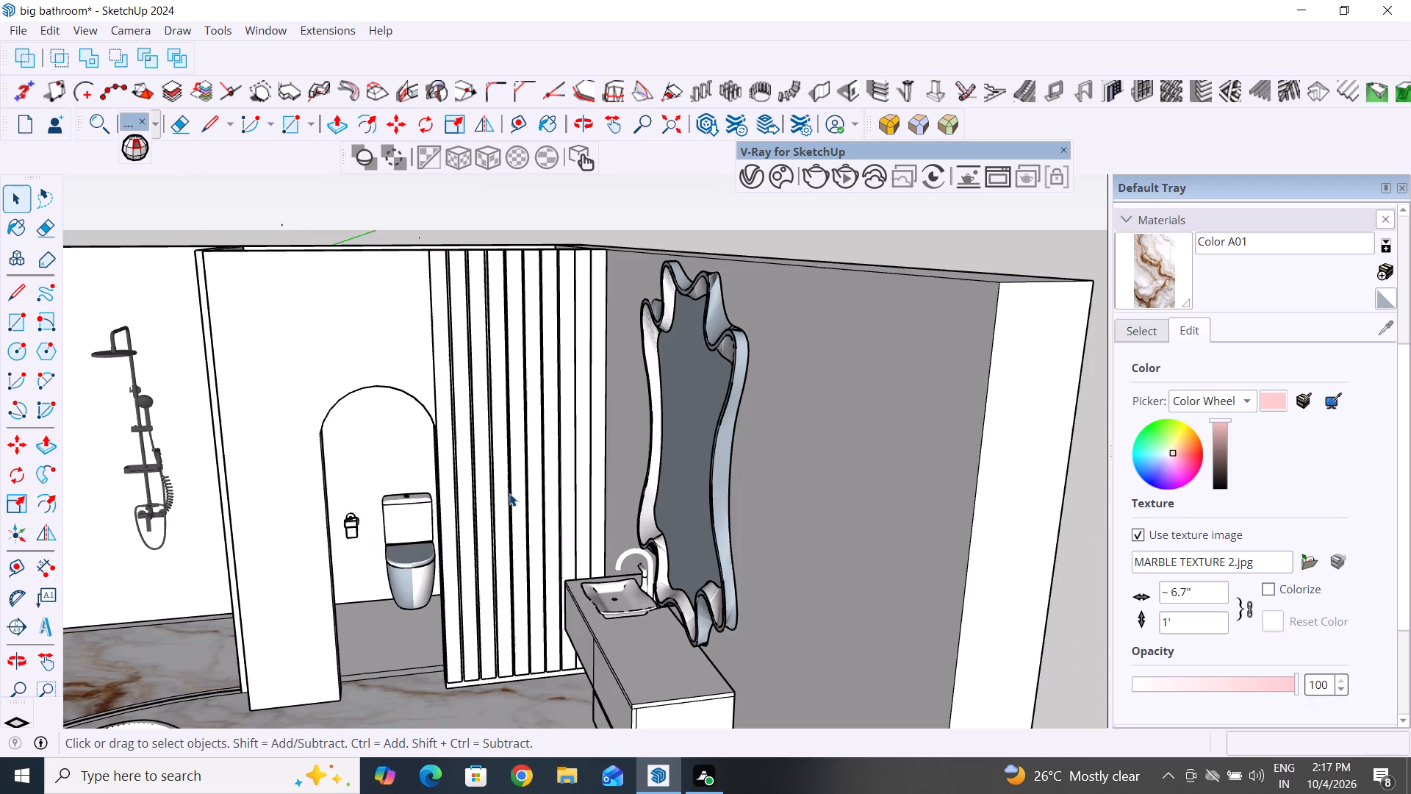
pyautogui.moveTo(533, 567); pyautogui.dragTo(657, 571, button='middle')
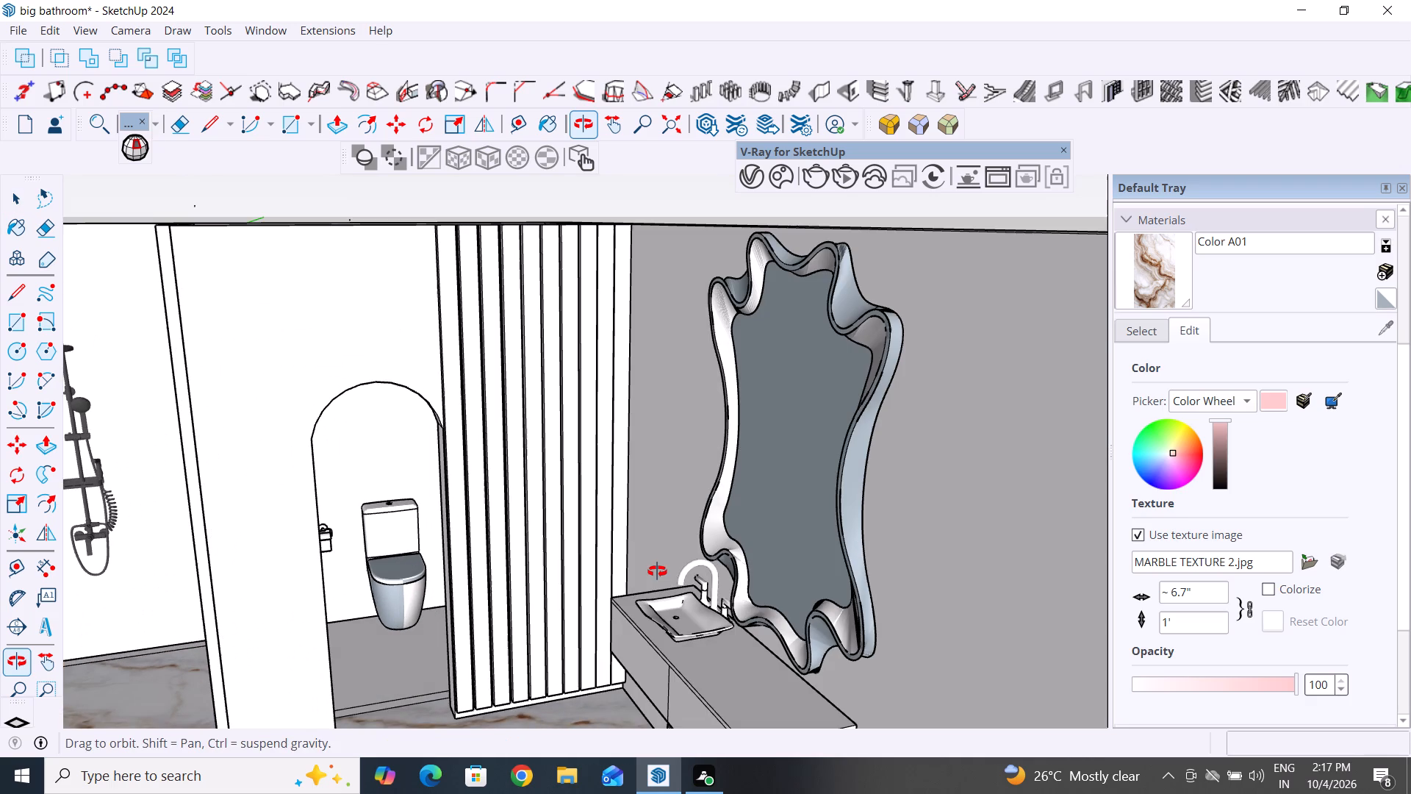
pyautogui.moveTo(657, 571); pyautogui.dragTo(639, 579, button='middle')
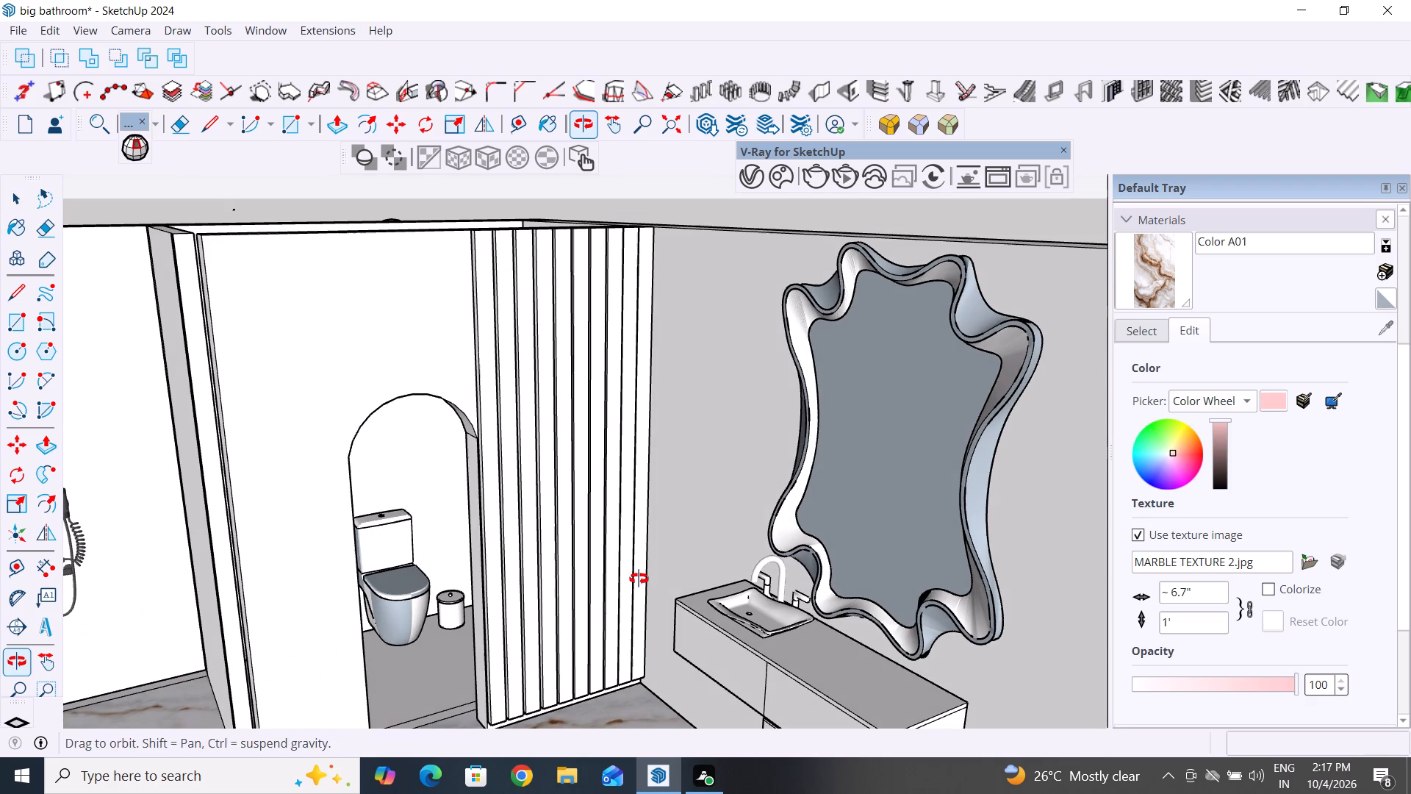
pyautogui.moveTo(639, 579); pyautogui.dragTo(605, 656, button='middle')
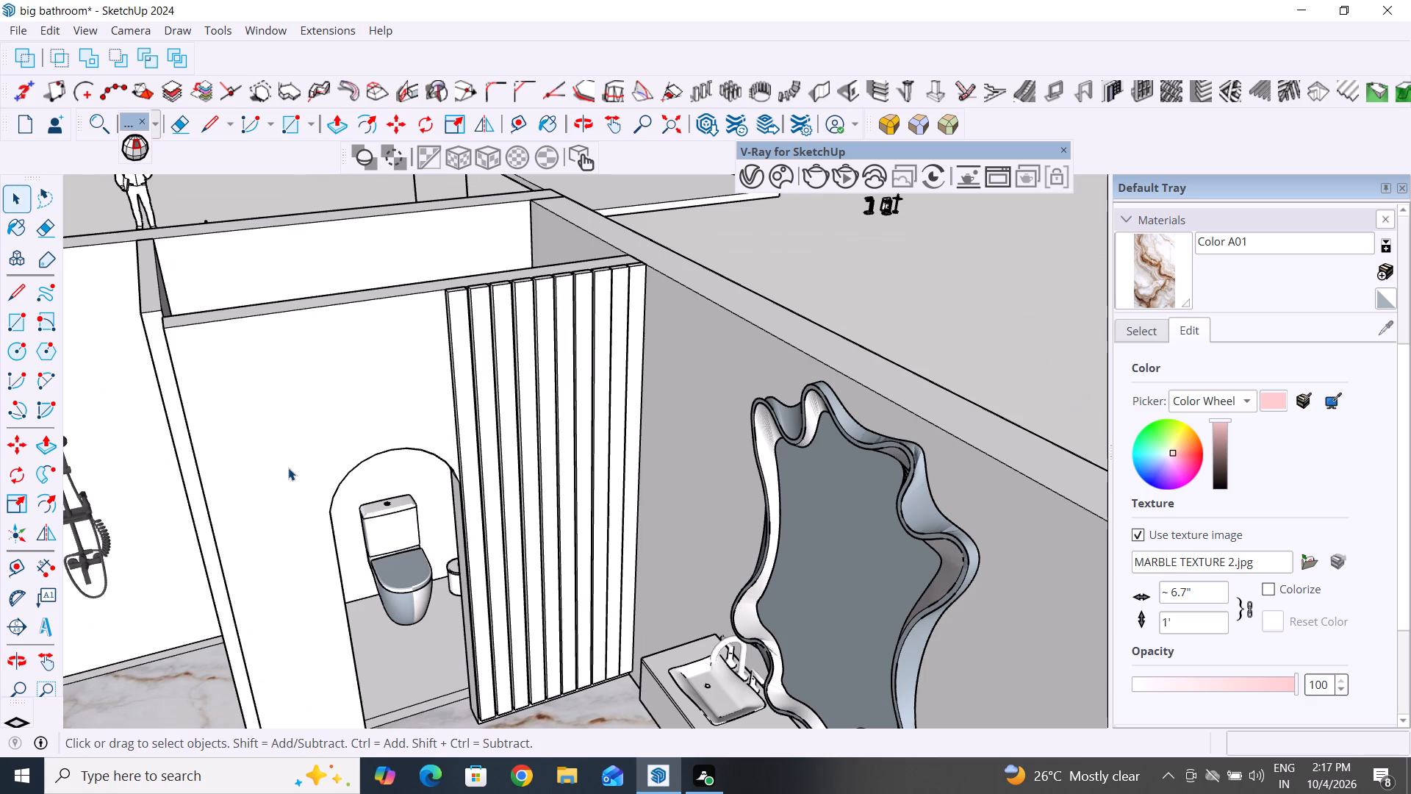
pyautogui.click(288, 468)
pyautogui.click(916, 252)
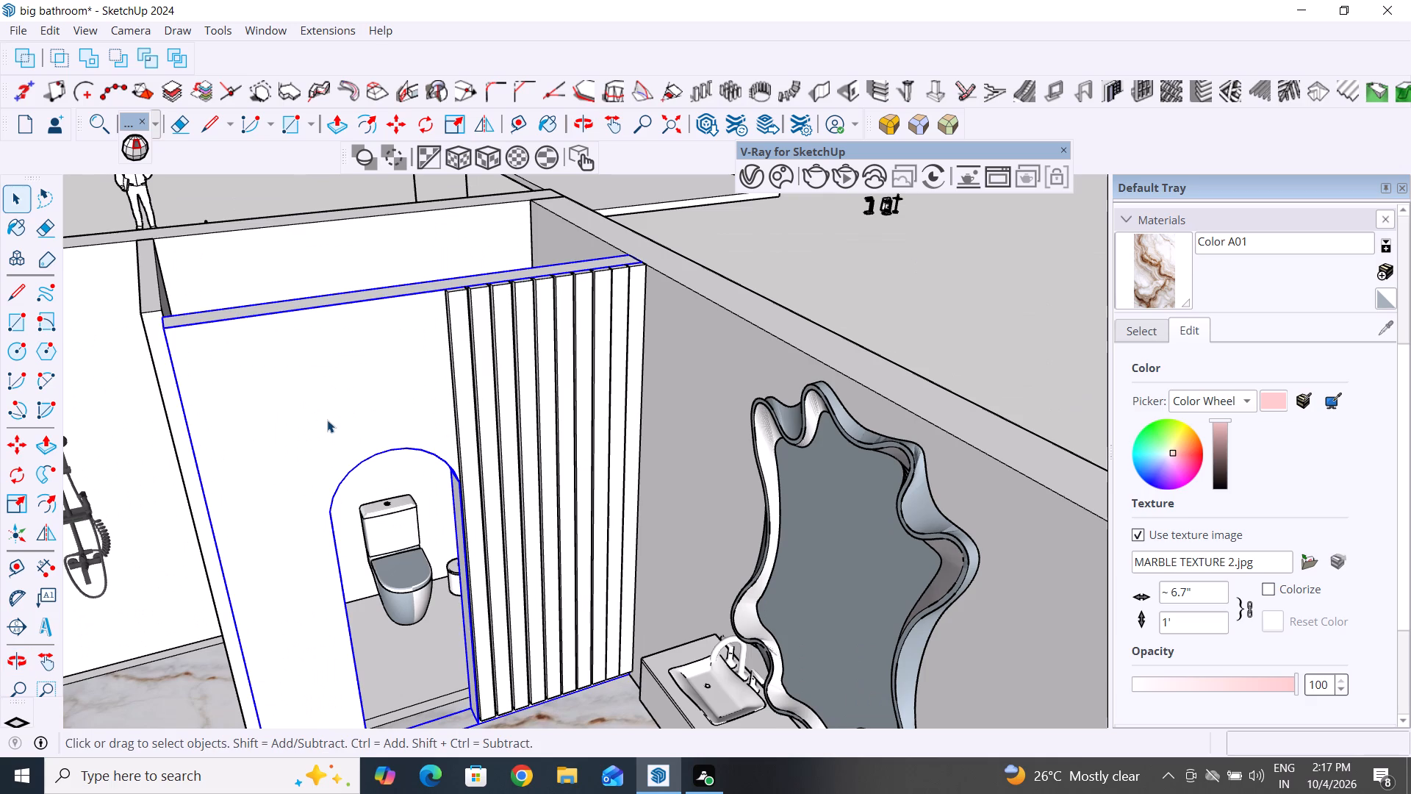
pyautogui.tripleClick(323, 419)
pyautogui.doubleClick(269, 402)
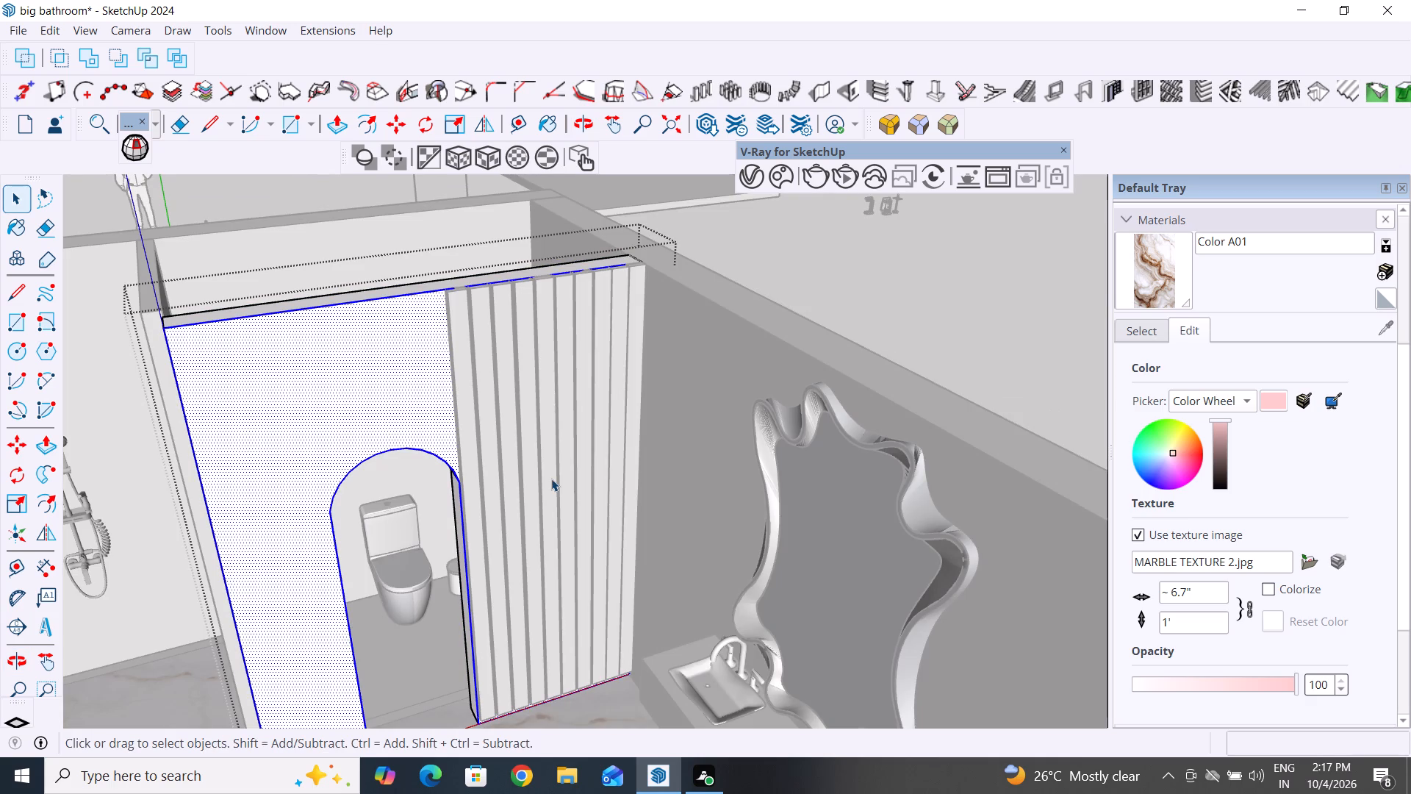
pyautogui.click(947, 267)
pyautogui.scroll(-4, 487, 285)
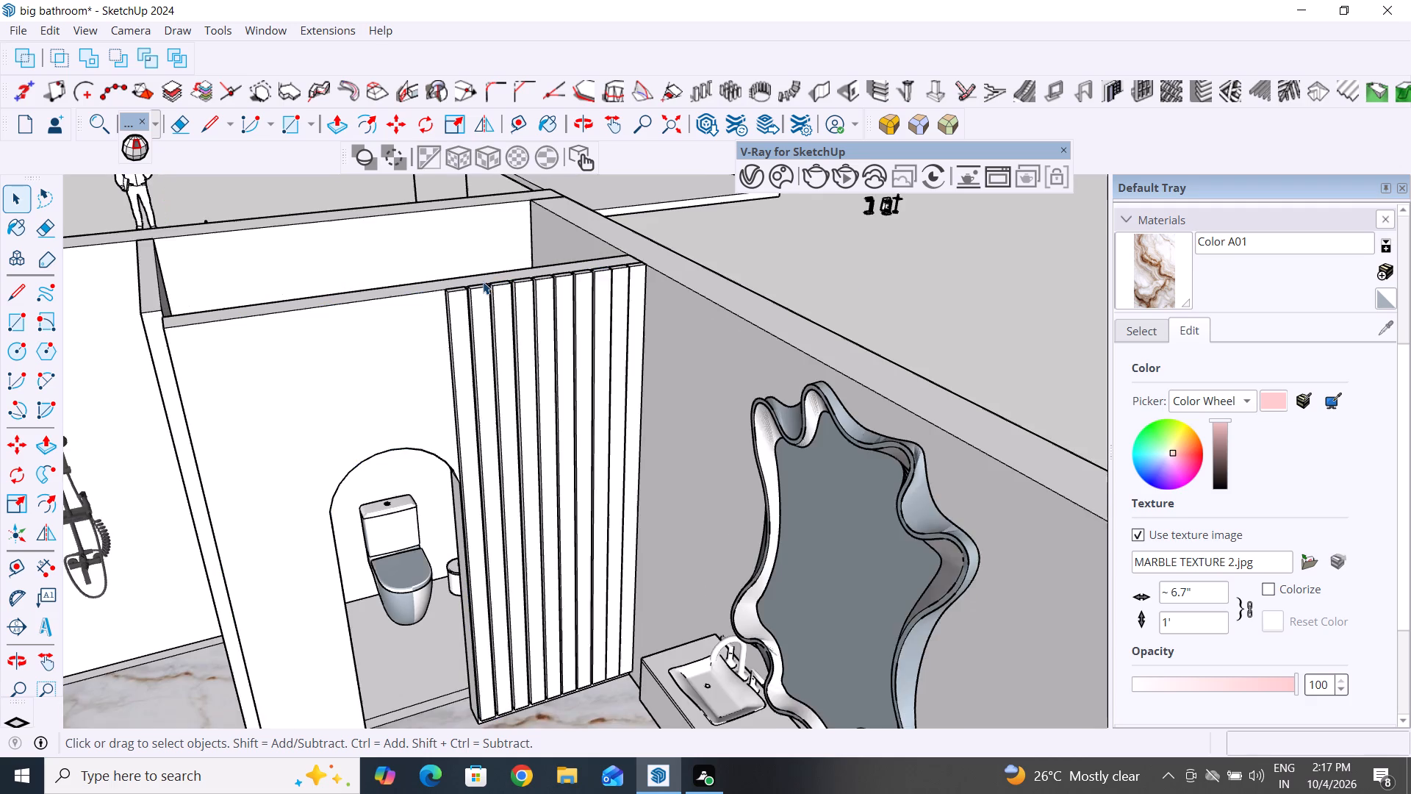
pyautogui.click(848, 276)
# Switch to Google Chrome, search the web for "wall texture" and skim the results.
pyautogui.click(522, 779)
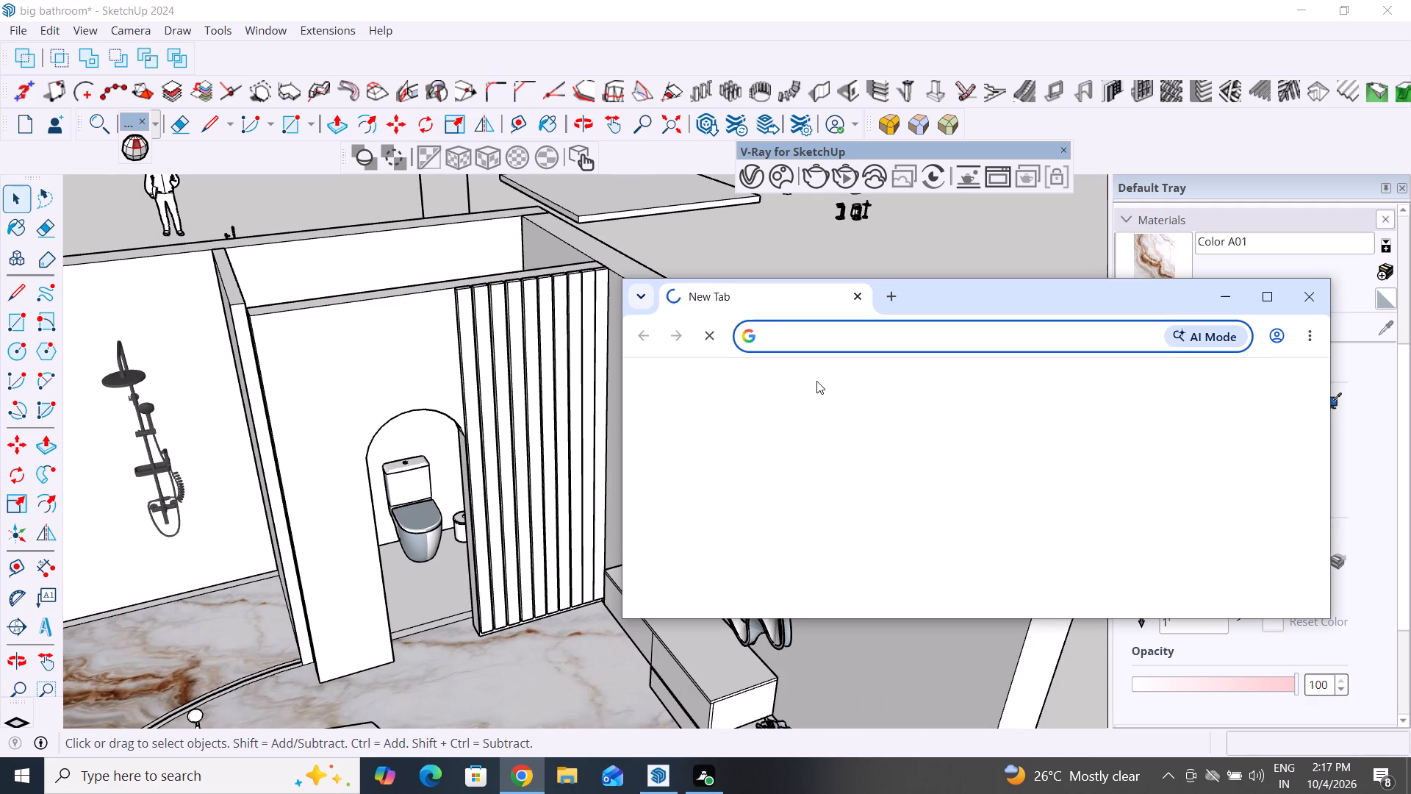
pyautogui.click(829, 343)
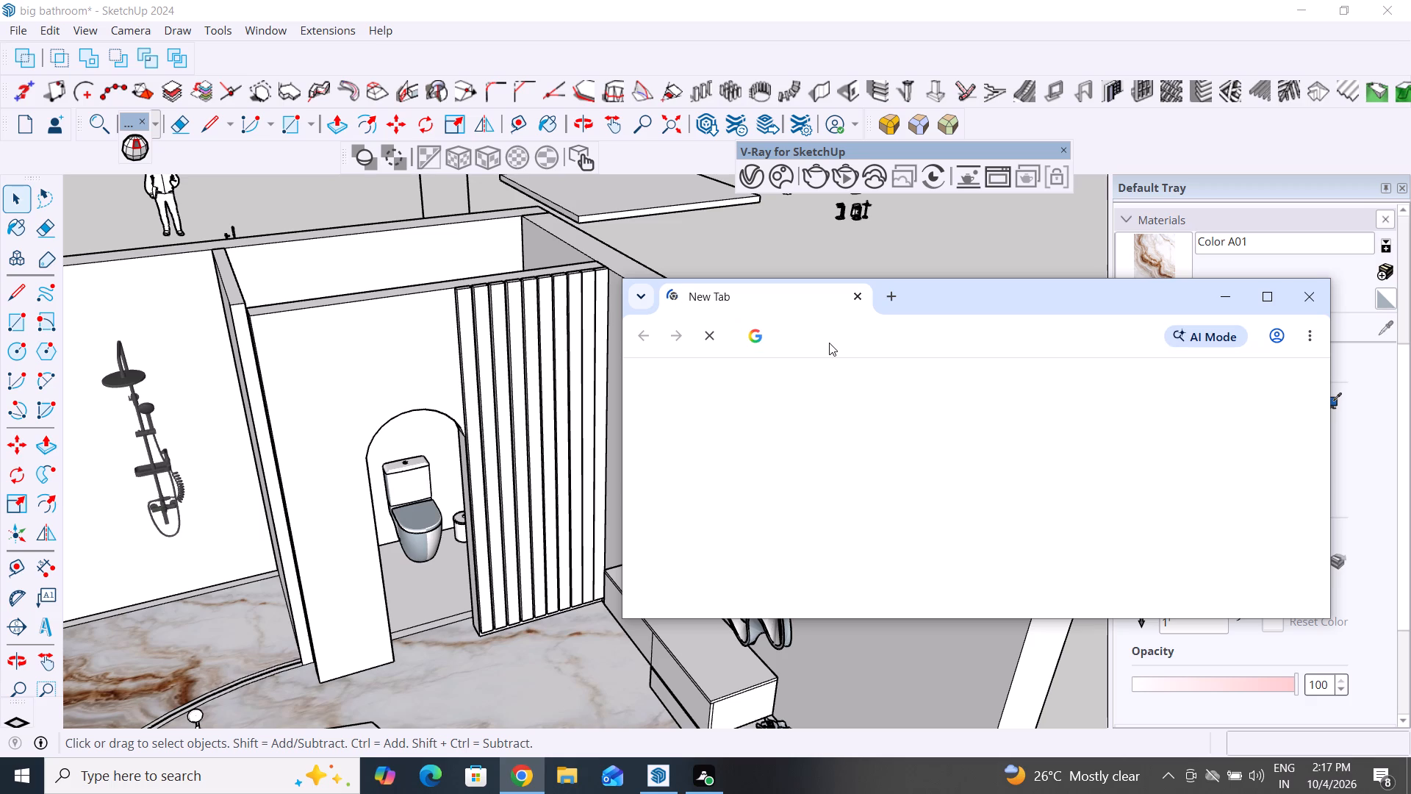
pyautogui.write('wall')
pyautogui.press('space')
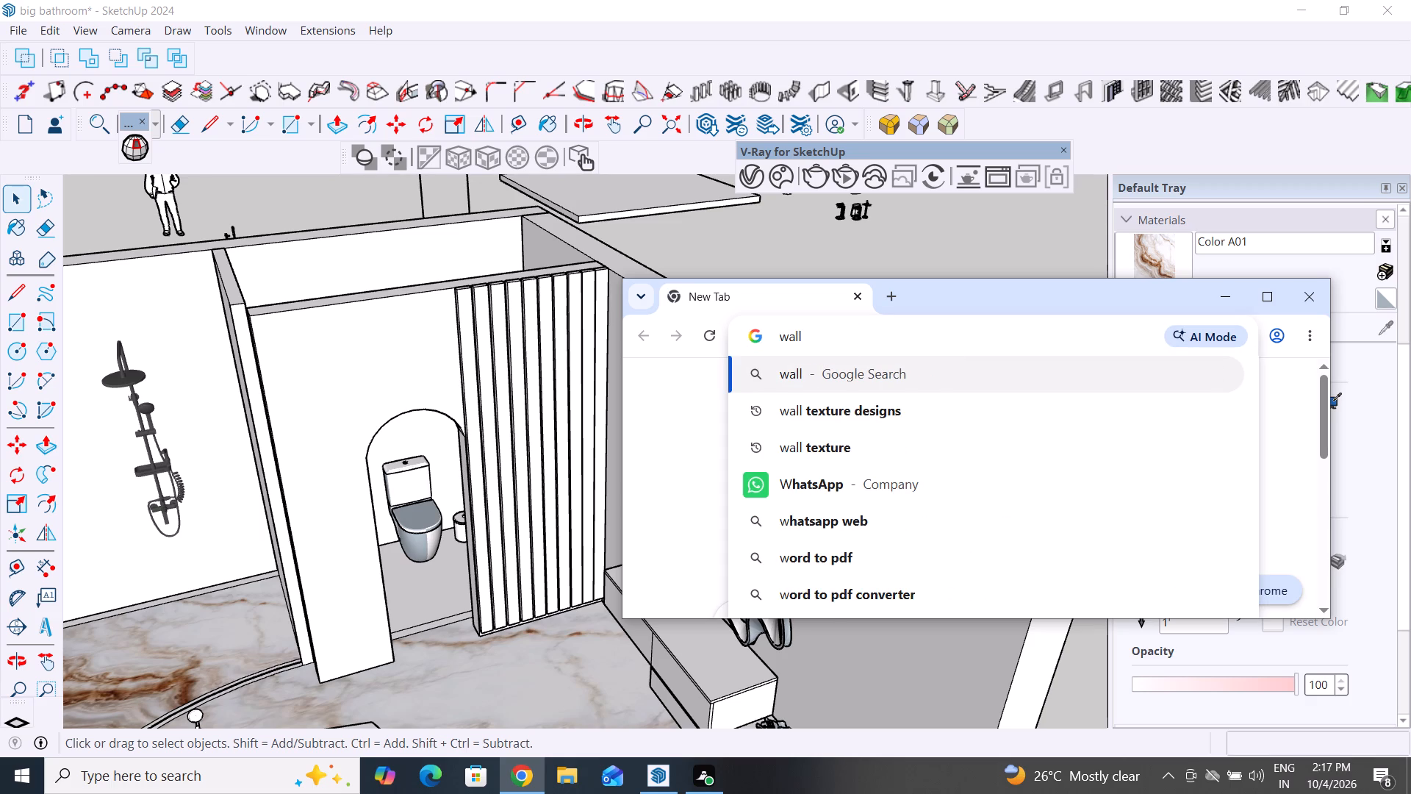
pyautogui.write('texture')
pyautogui.press('Return')
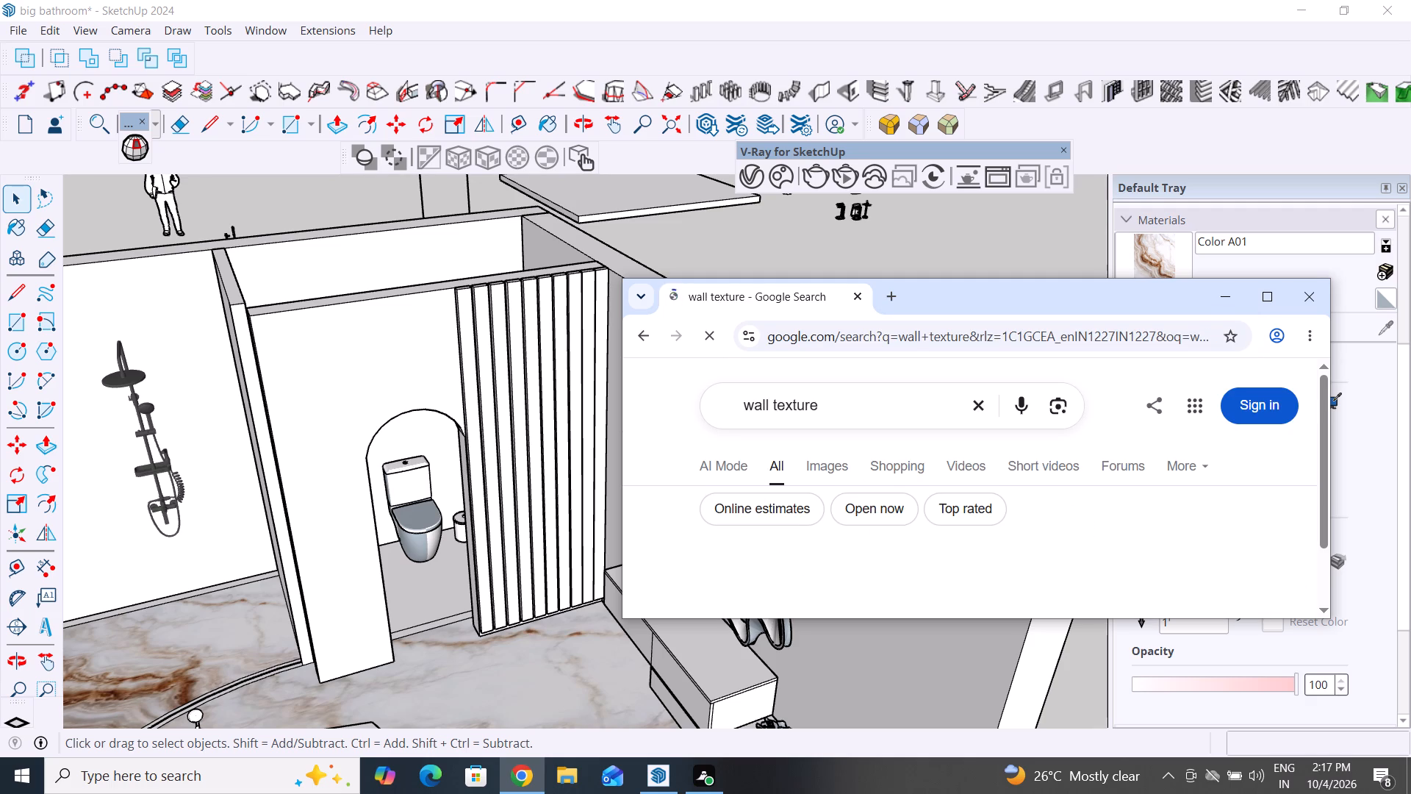
pyautogui.scroll(-2, 829, 343)
pyautogui.scroll(-2, 858, 504)
pyautogui.scroll(4, 858, 504)
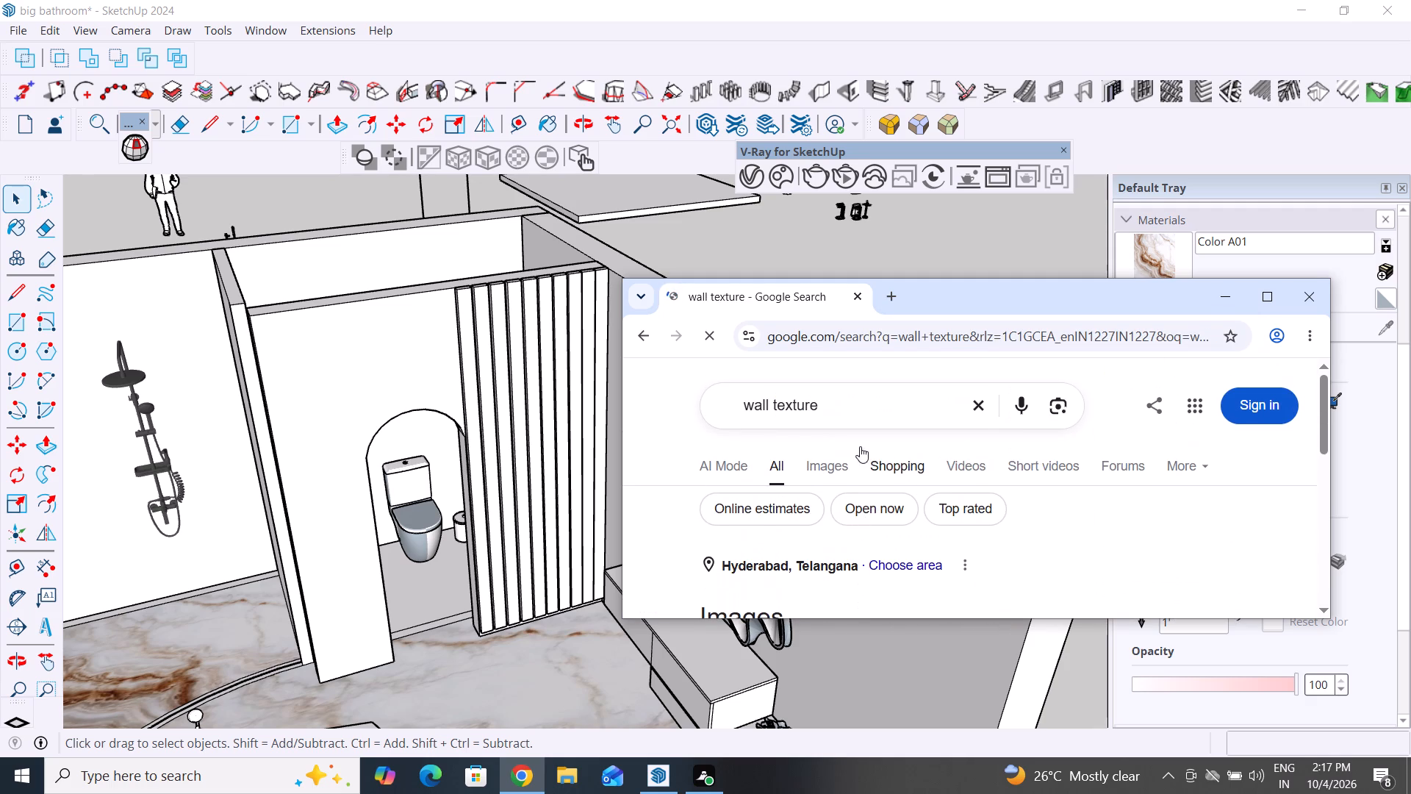
# Refine the web search to "wall texture print design".
pyautogui.click(830, 413)
pyautogui.write('b')
pyautogui.press('space')
pyautogui.press('space')
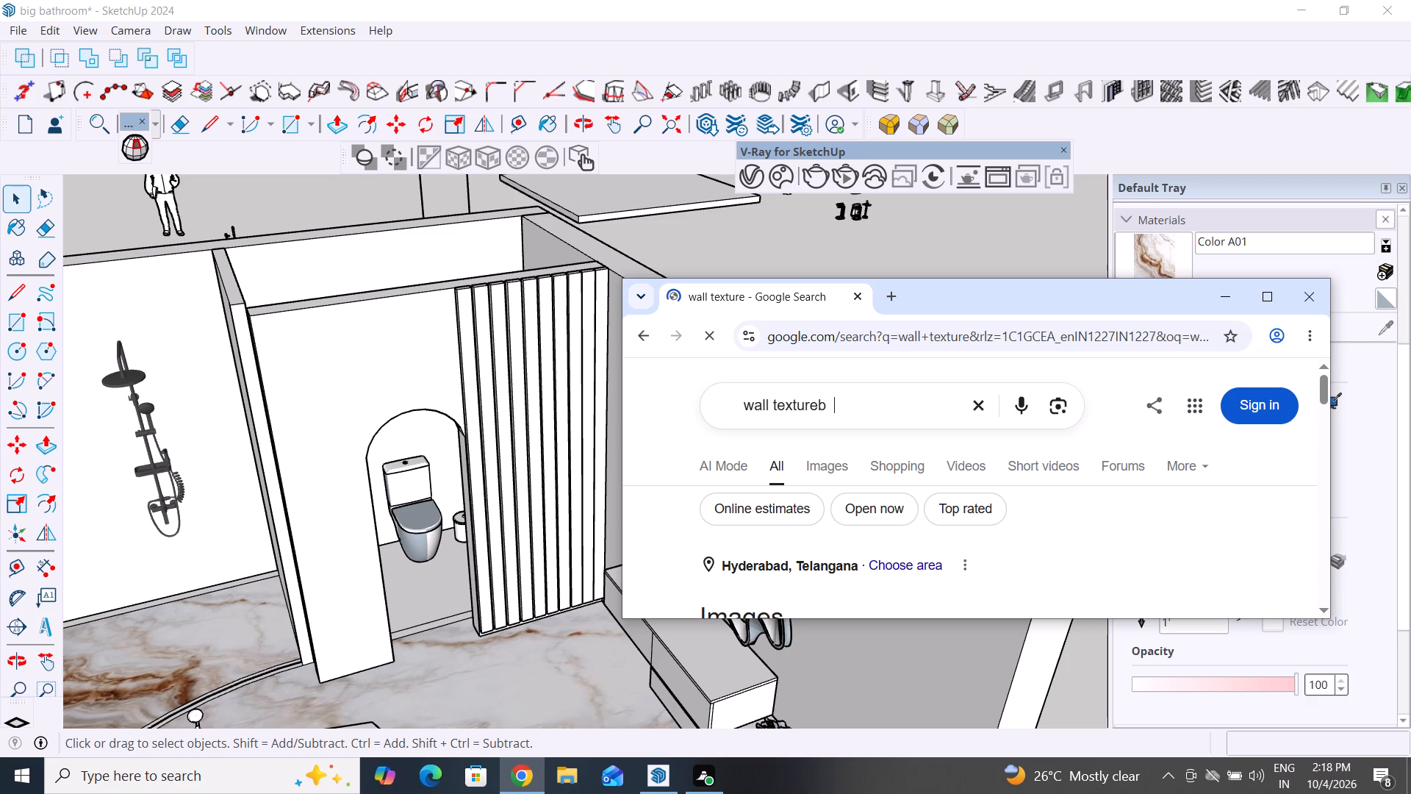
pyautogui.write('pri')
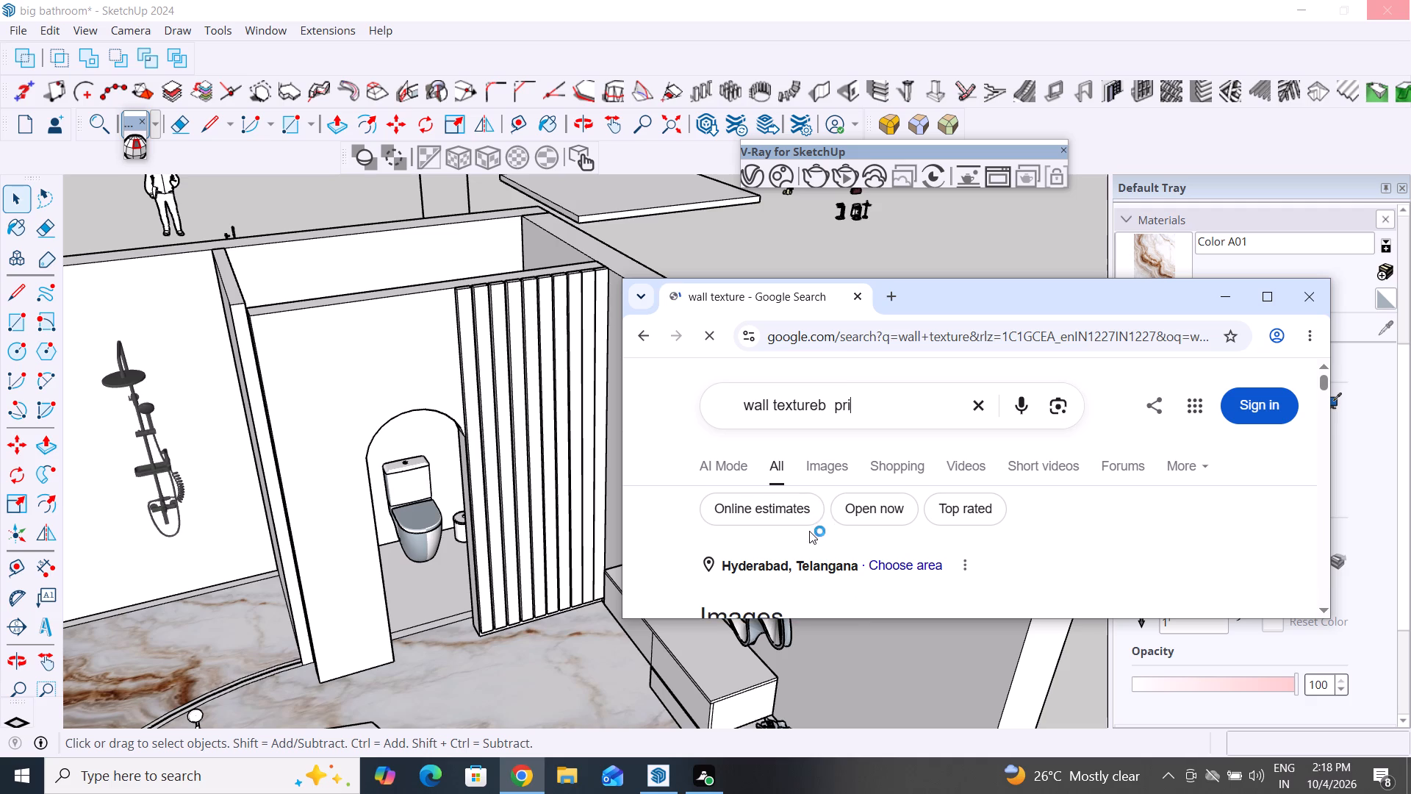
pyautogui.write('nt')
pyautogui.press('space')
pyautogui.click(879, 407)
pyautogui.write('design')
pyautogui.press('Return')
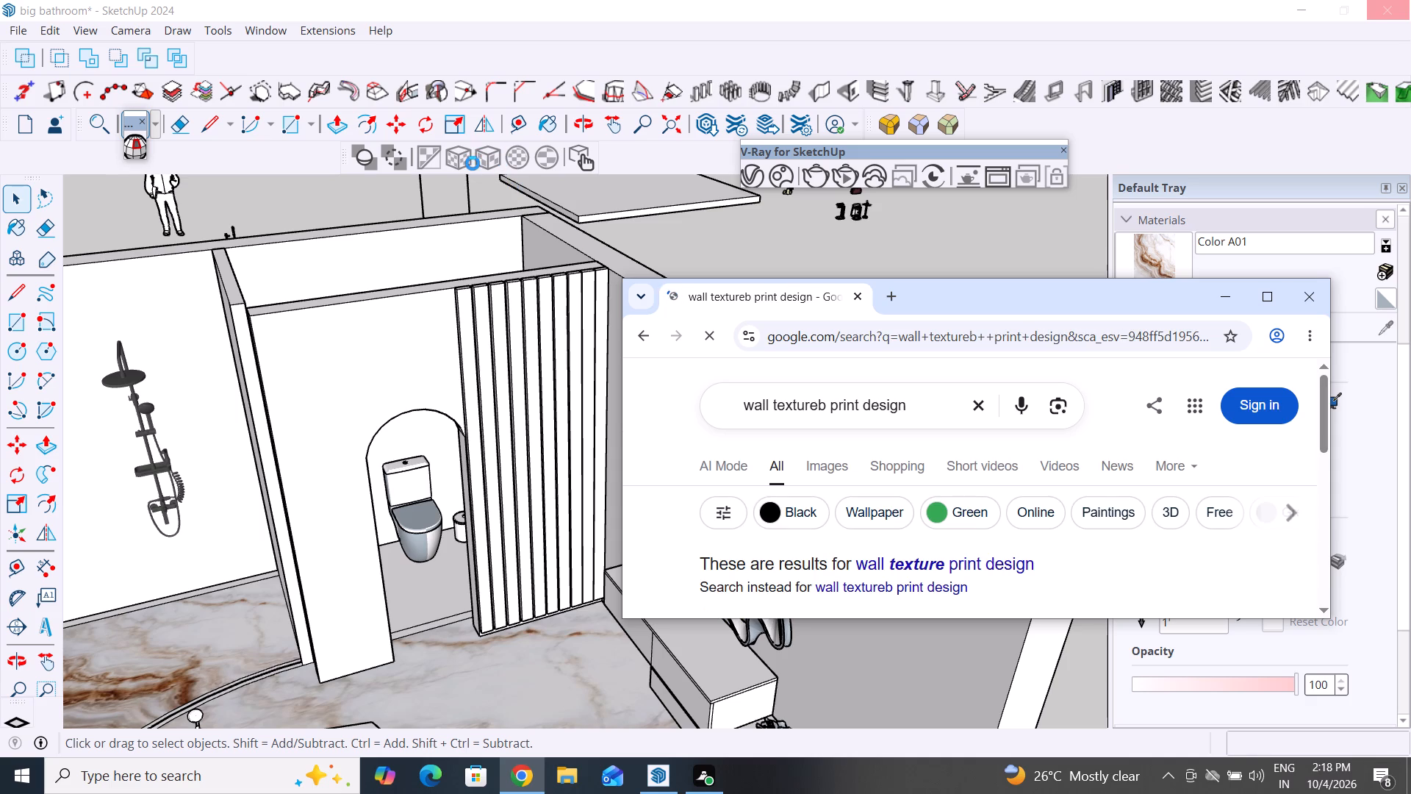
# Look through the general and image results for a suitable wall pattern, making the browser window taller for browsing.
pyautogui.scroll(-4, 886, 509)
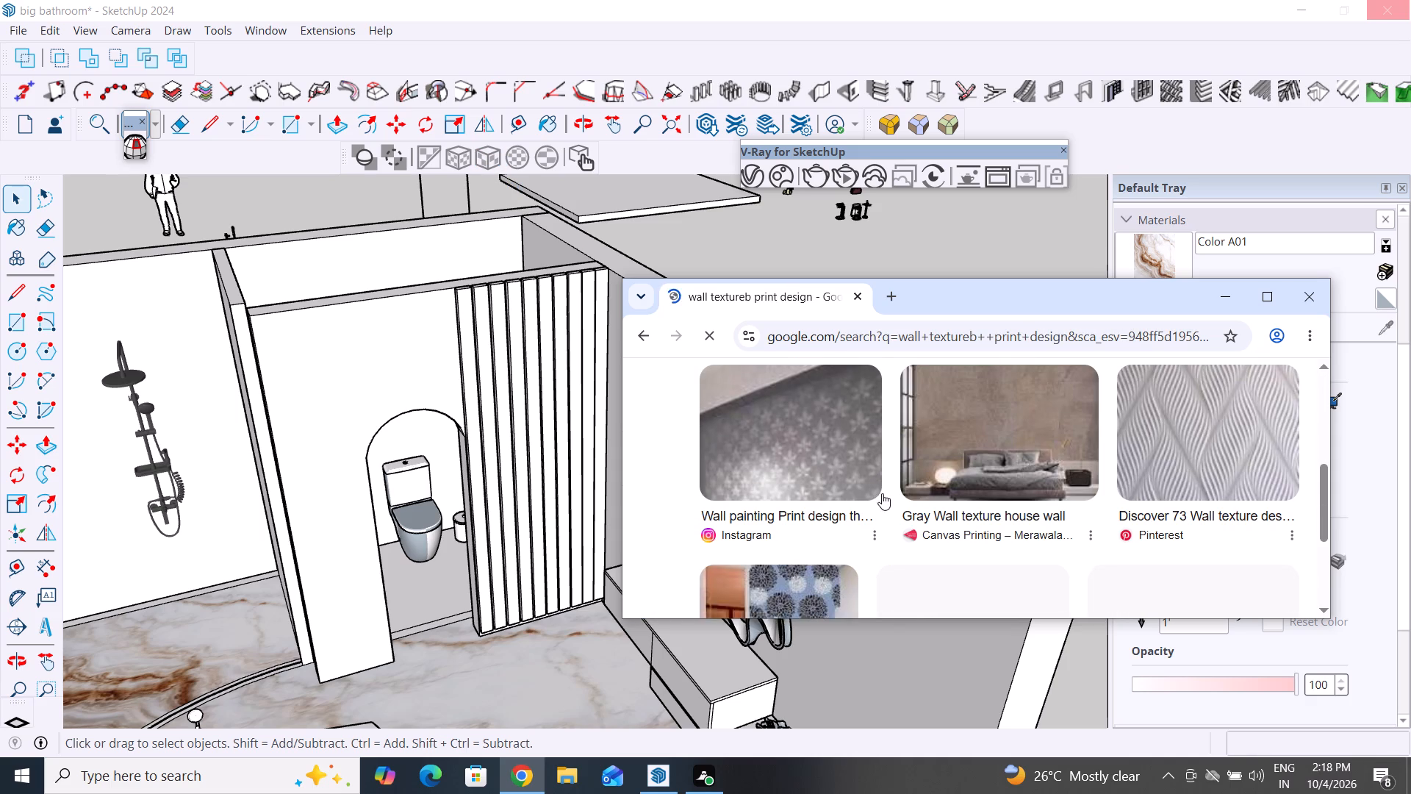
pyautogui.scroll(-1, 882, 493)
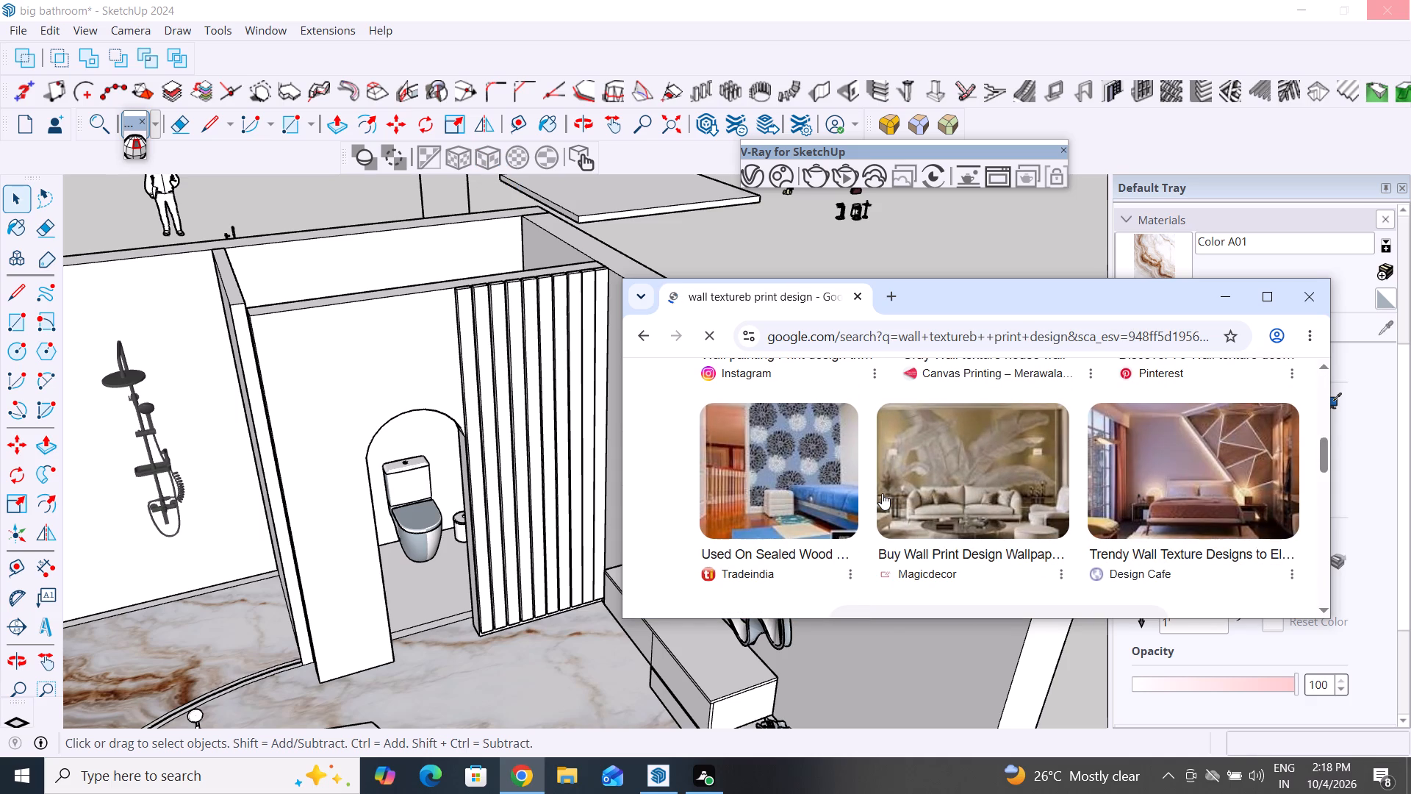
pyautogui.scroll(-4, 893, 505)
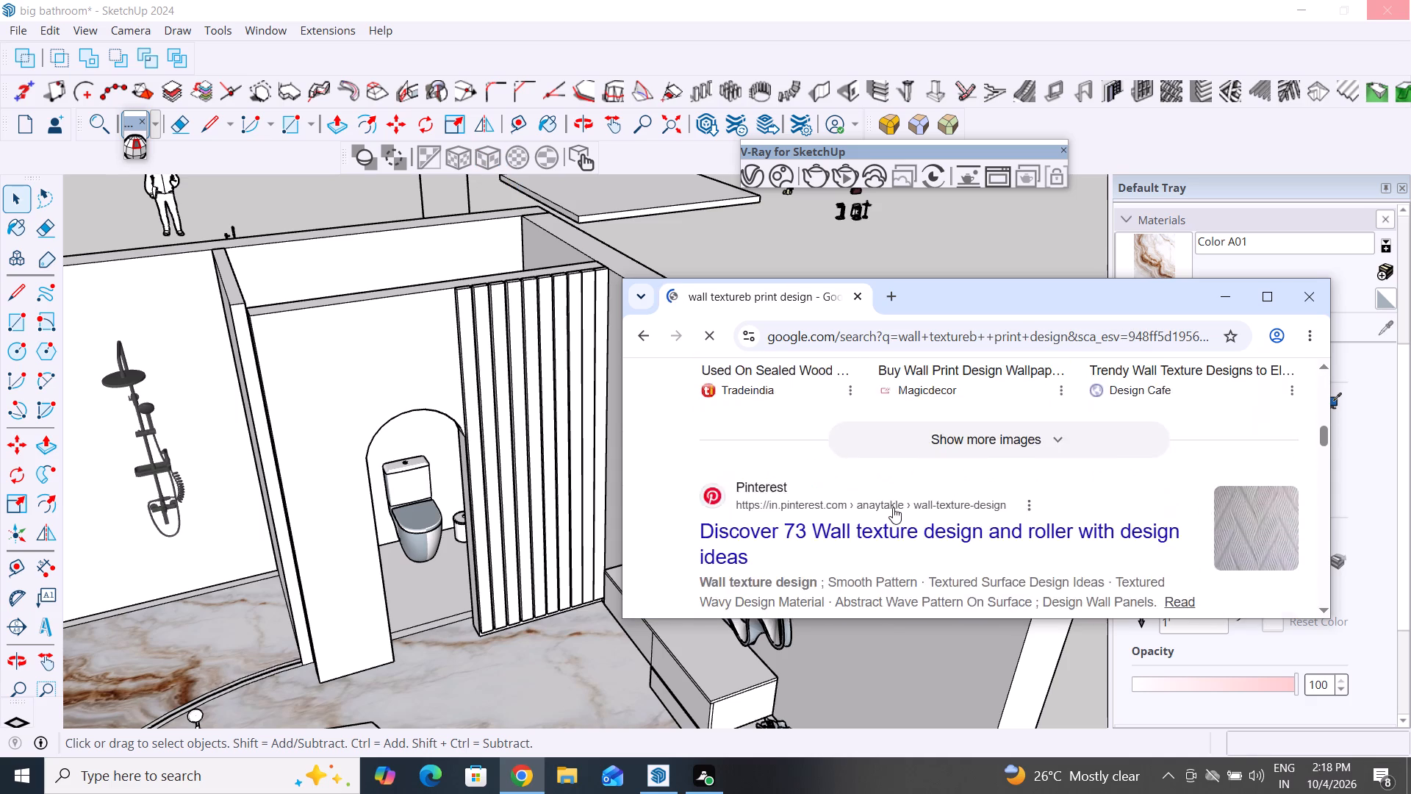
pyautogui.scroll(8, 891, 507)
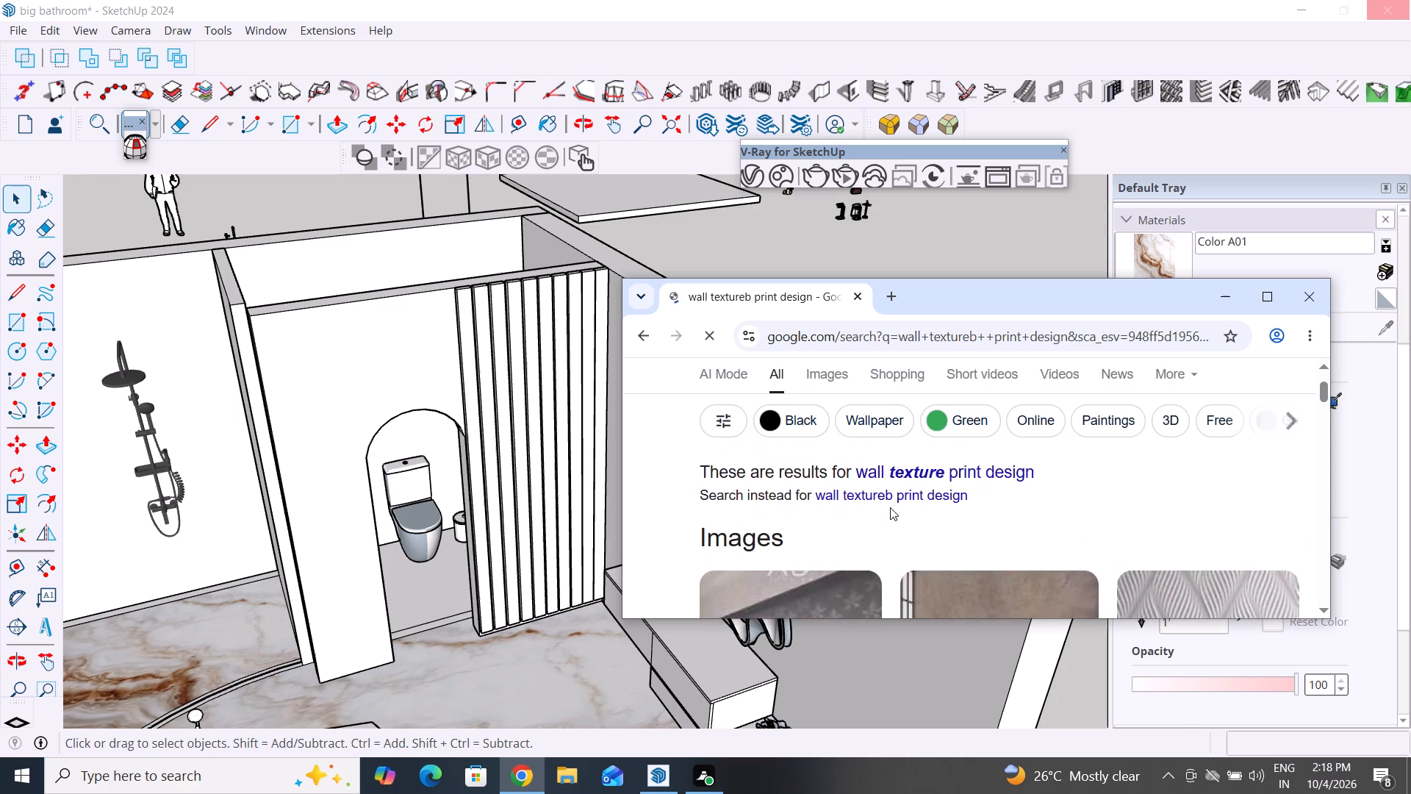
pyautogui.scroll(4, 890, 507)
pyautogui.click(818, 468)
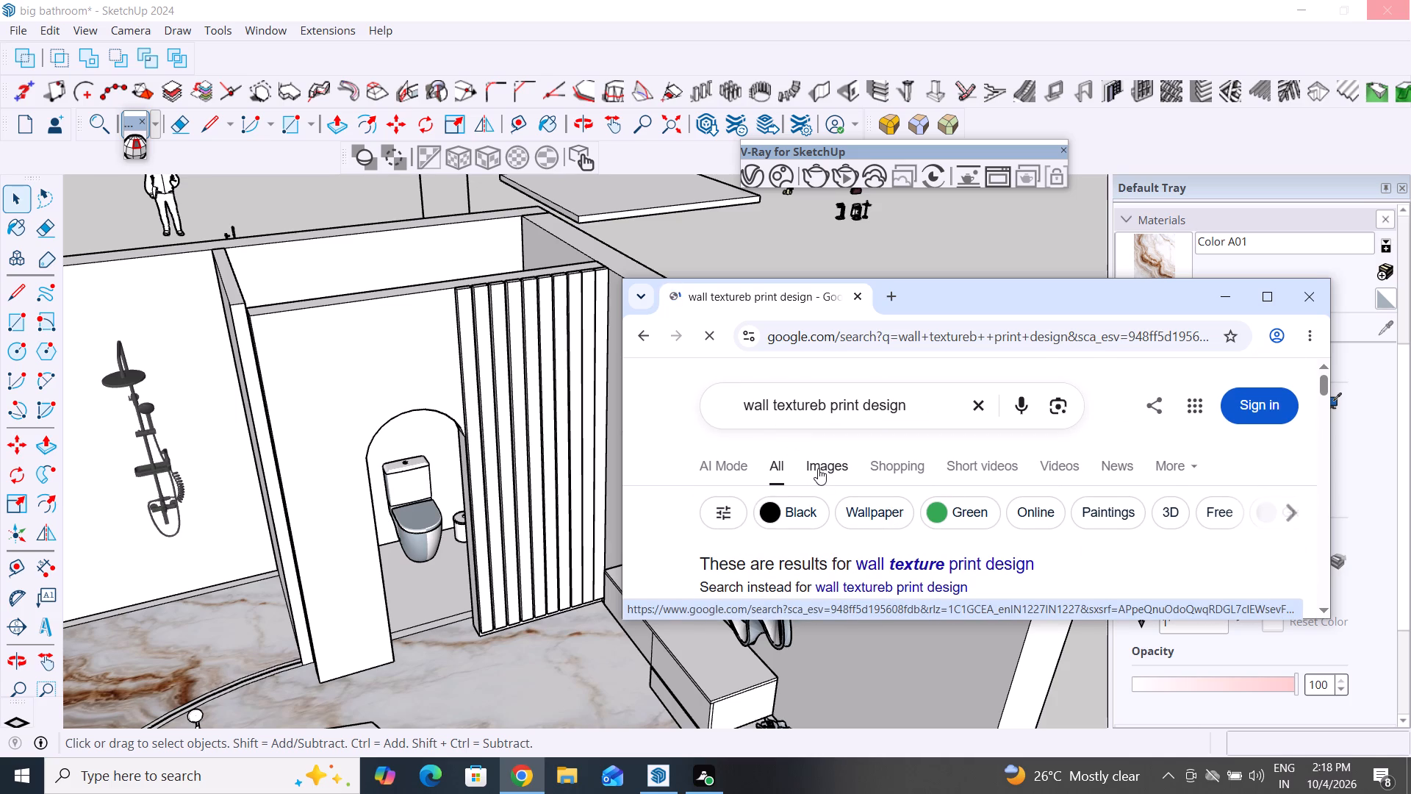
pyautogui.scroll(-1, 798, 523)
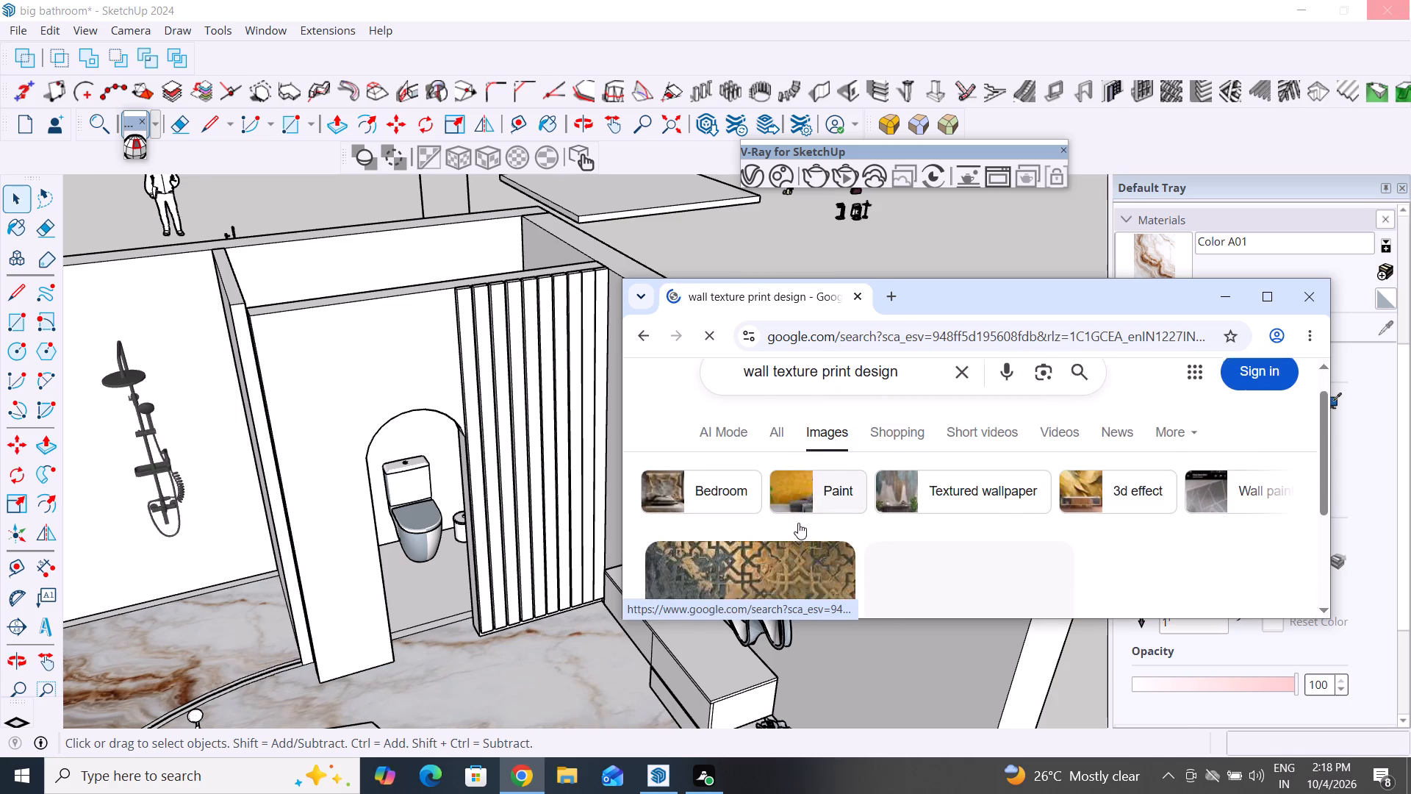
pyautogui.scroll(-2, 798, 523)
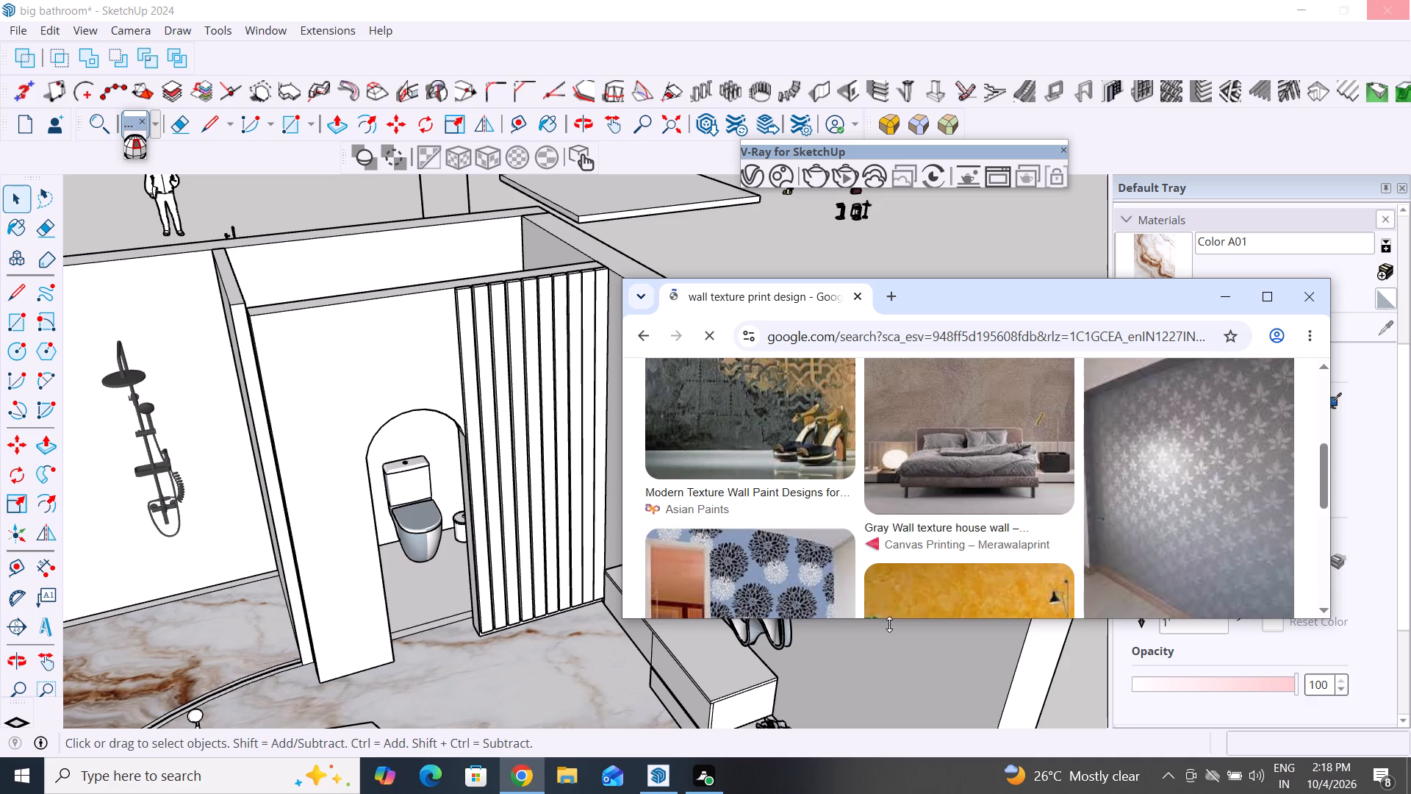
pyautogui.moveTo(900, 622); pyautogui.dragTo(911, 676)
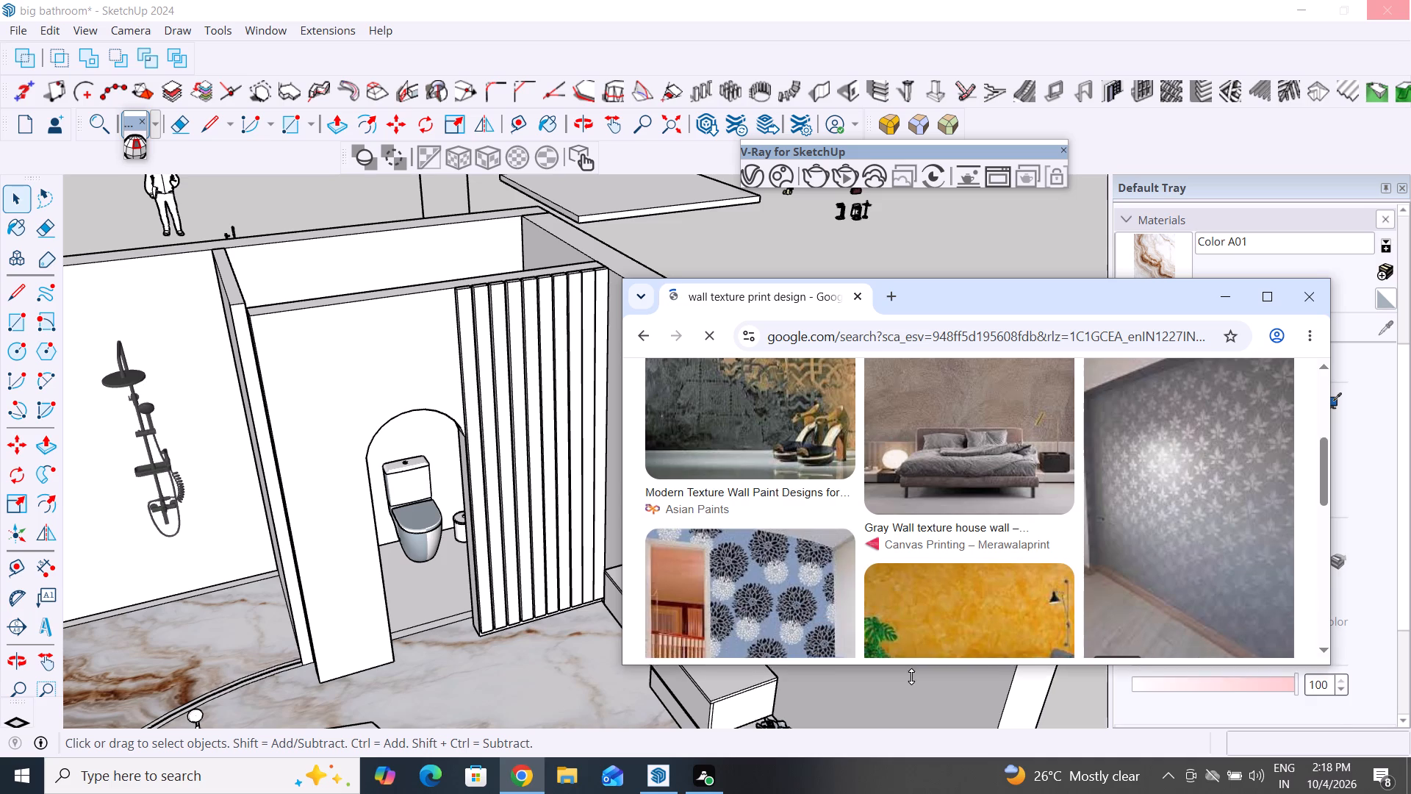
pyautogui.moveTo(911, 676); pyautogui.dragTo(914, 745)
pyautogui.scroll(-4, 882, 662)
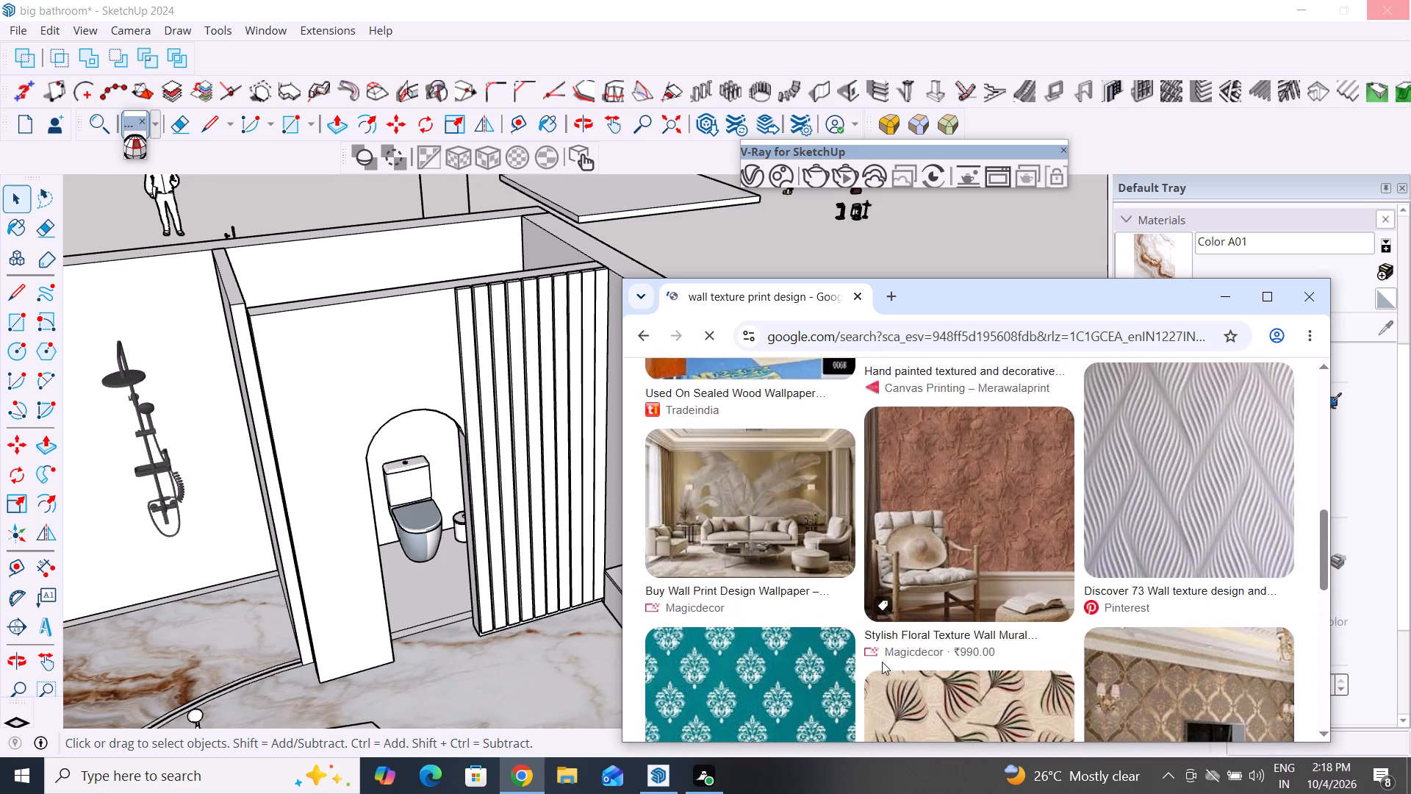
pyautogui.scroll(-2, 882, 662)
pyautogui.click(786, 512)
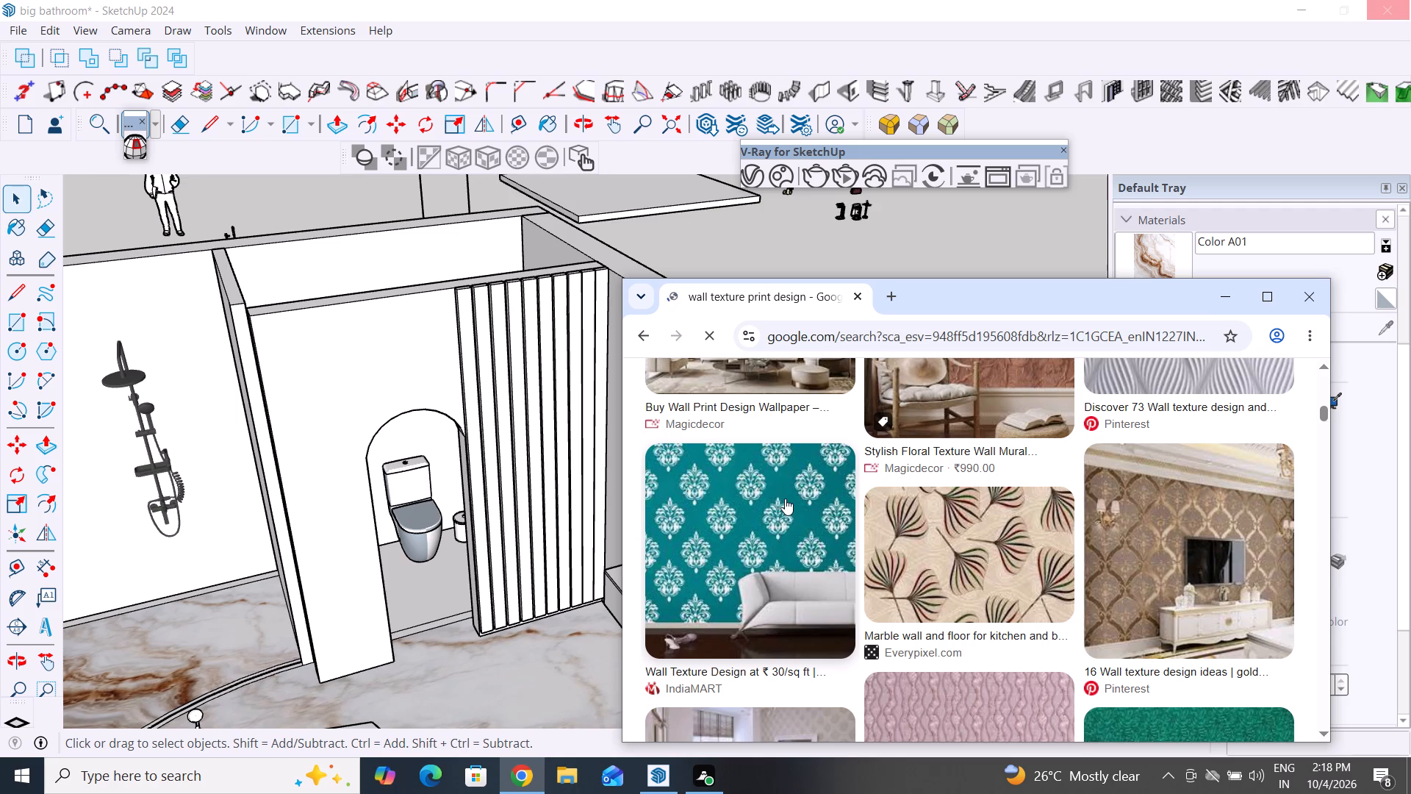
pyautogui.scroll(-6, 785, 498)
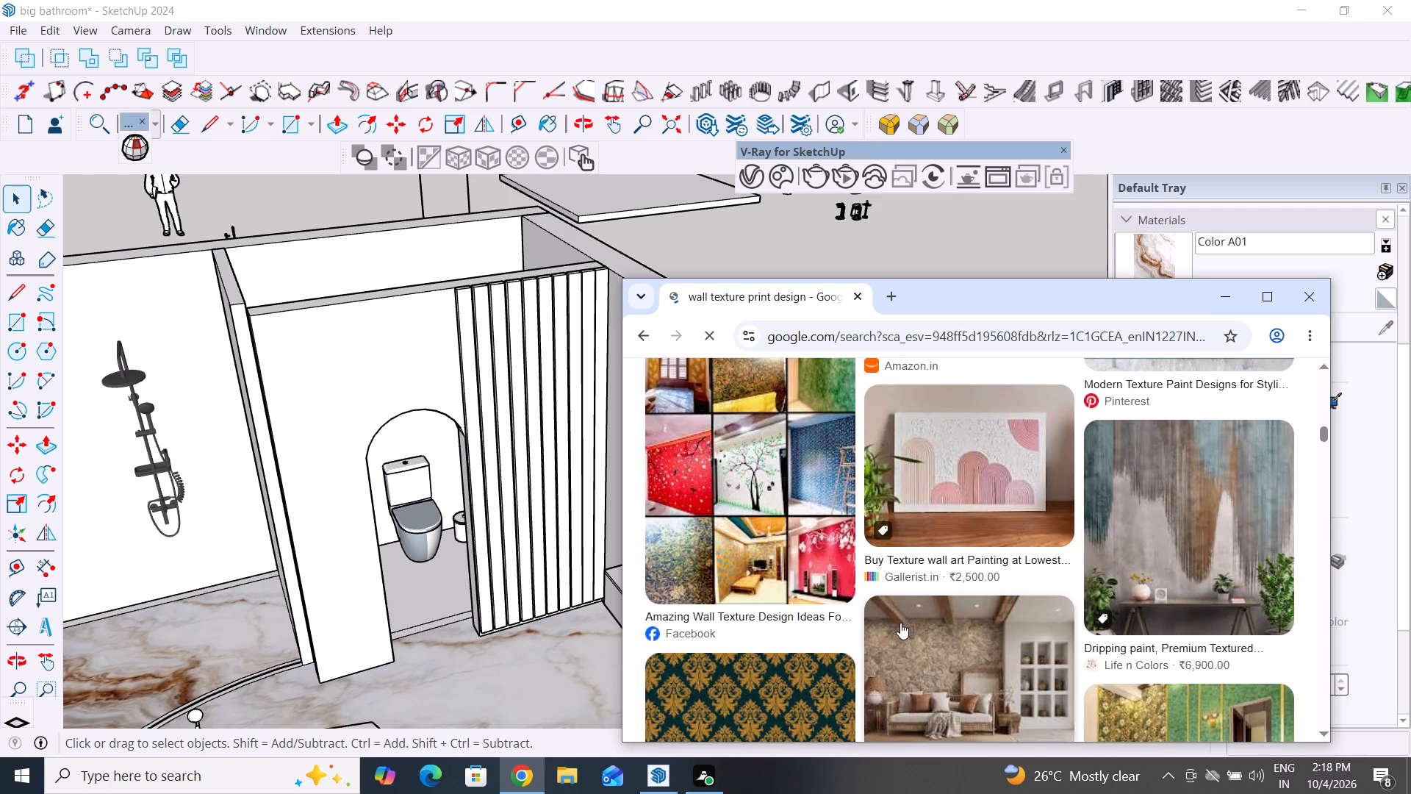
pyautogui.scroll(-3, 900, 622)
# Save the green and yellow damask pattern image as "wall texture" in the autocad referance folder.
pyautogui.click(800, 454)
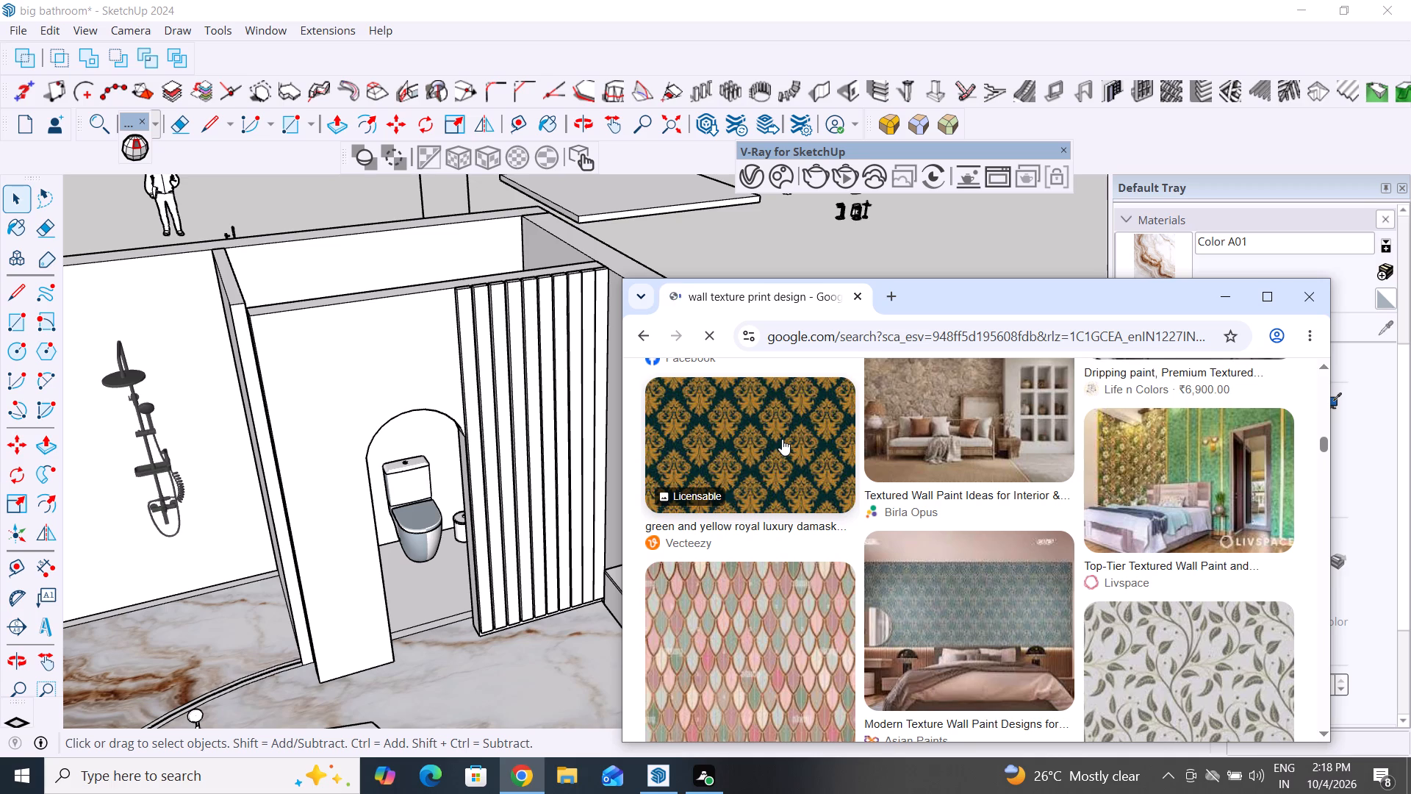
pyautogui.tripleClick(782, 439)
pyautogui.rightClick(782, 439)
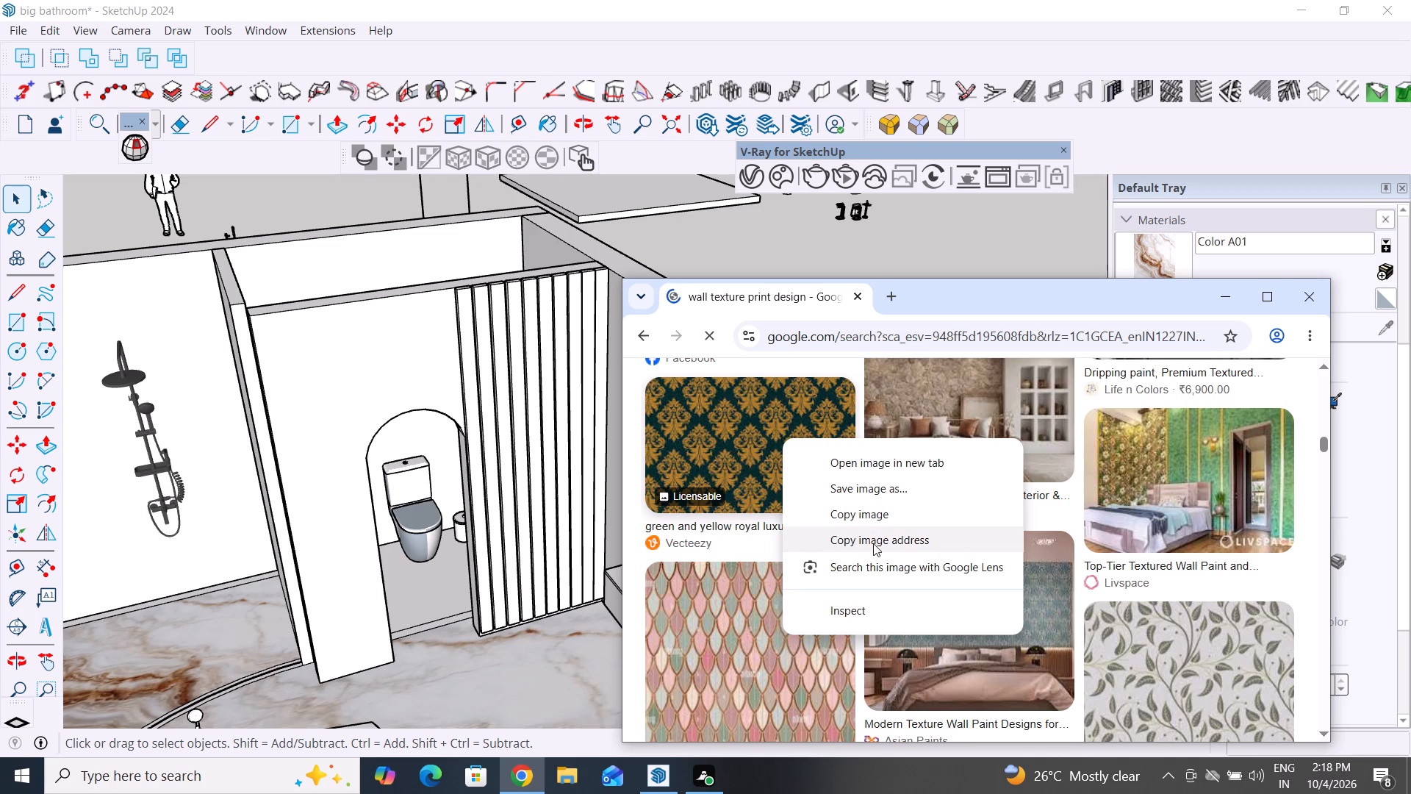
pyautogui.click(881, 488)
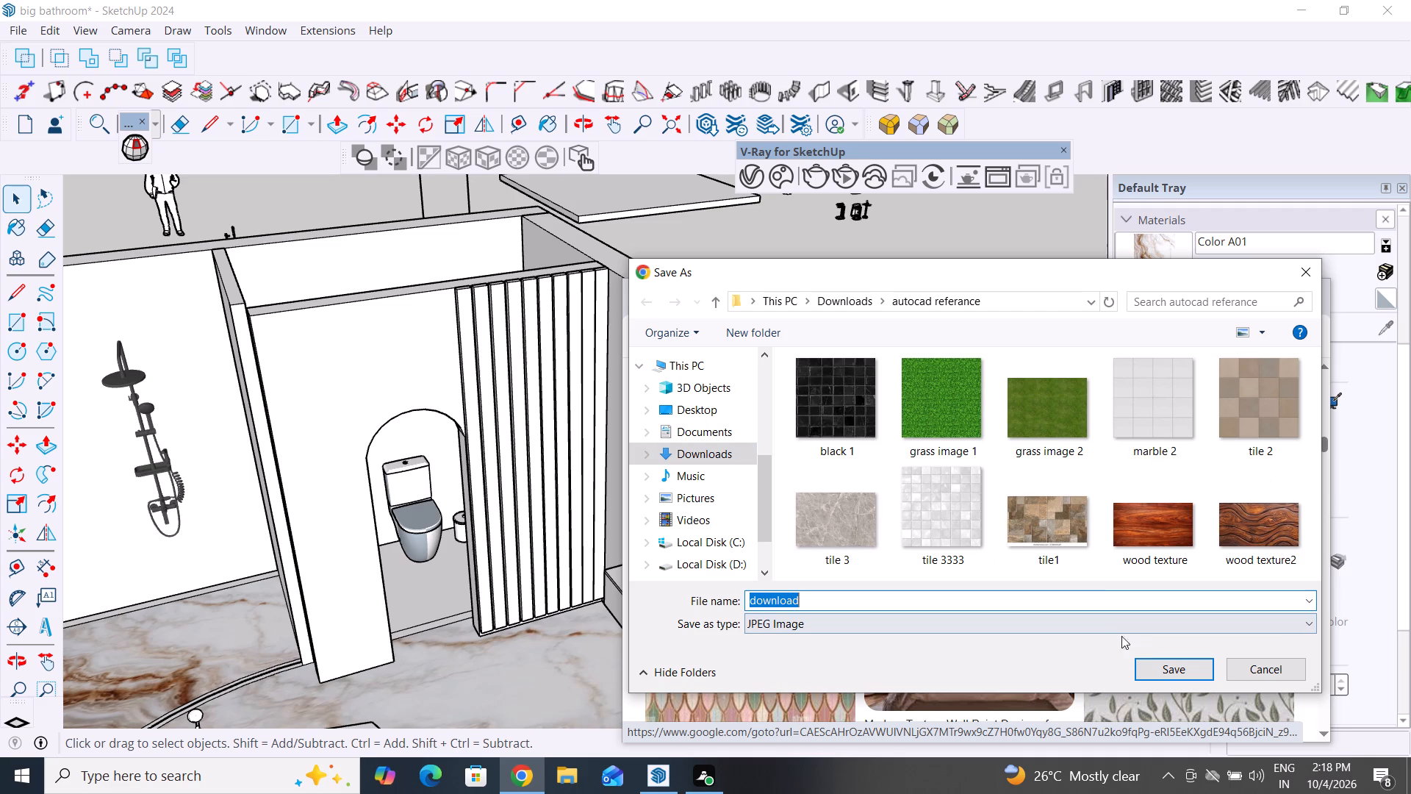
pyautogui.scroll(-4, 1121, 559)
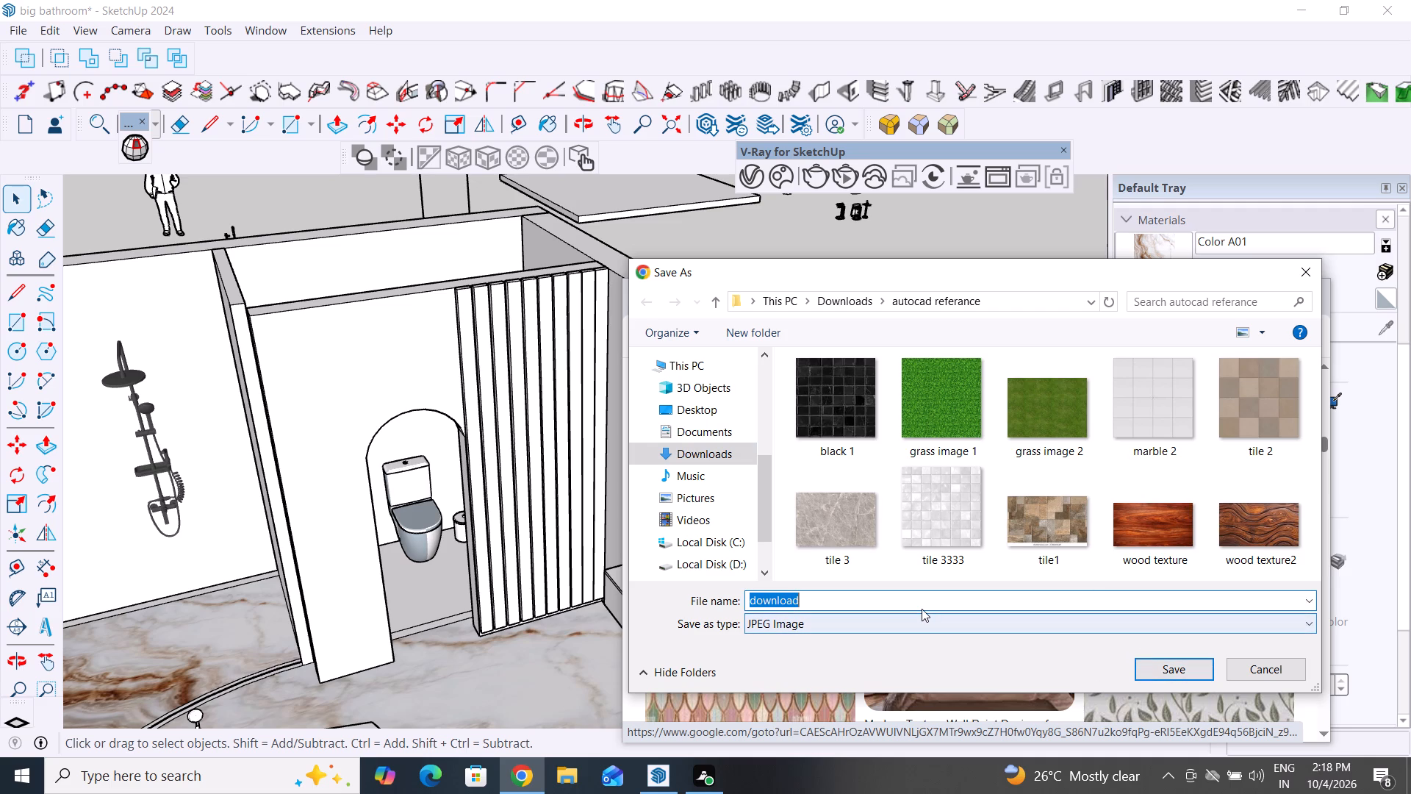
pyautogui.press('BackSpace')
pyautogui.press('BackSpace')
pyautogui.write('wall')
pyautogui.press('space')
pyautogui.write('texture')
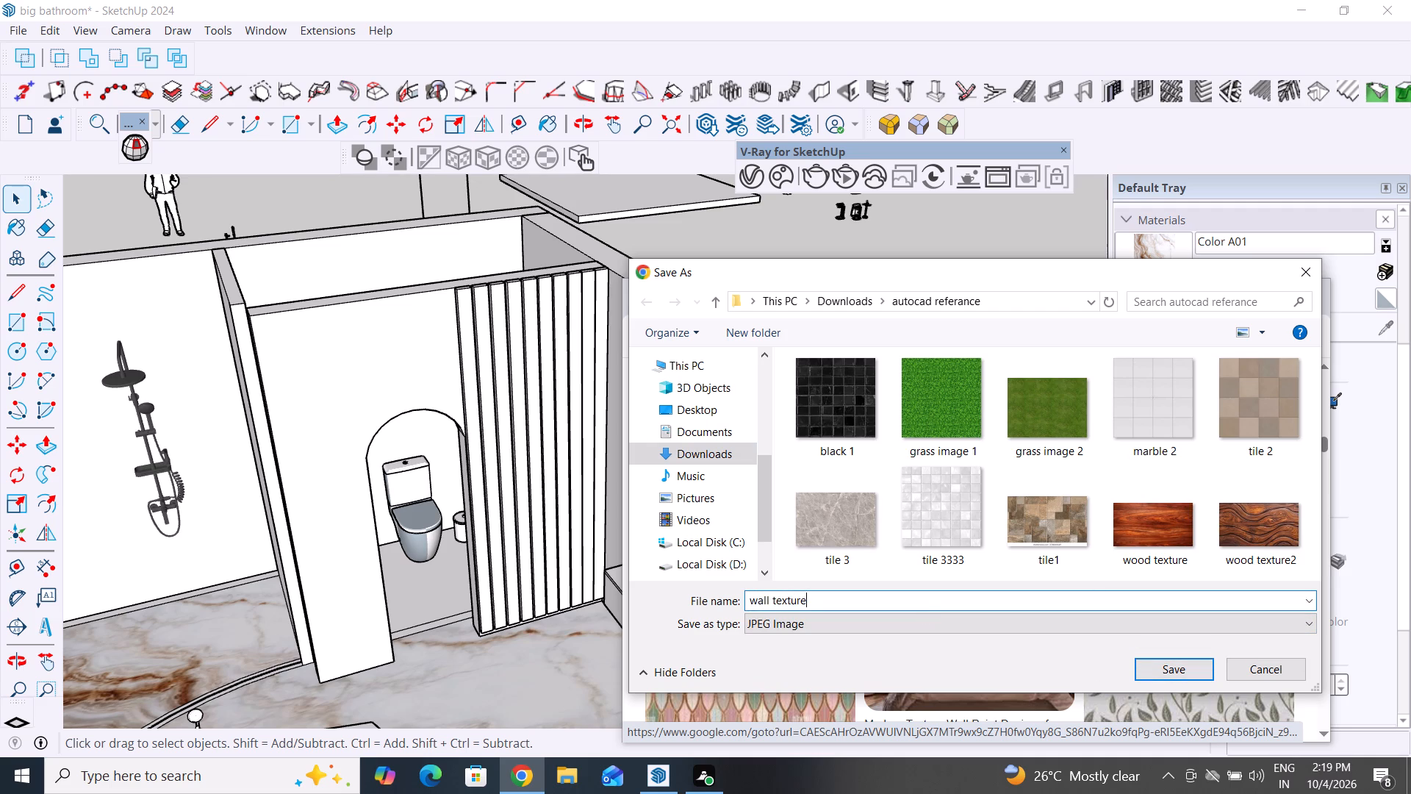
pyautogui.click(1183, 666)
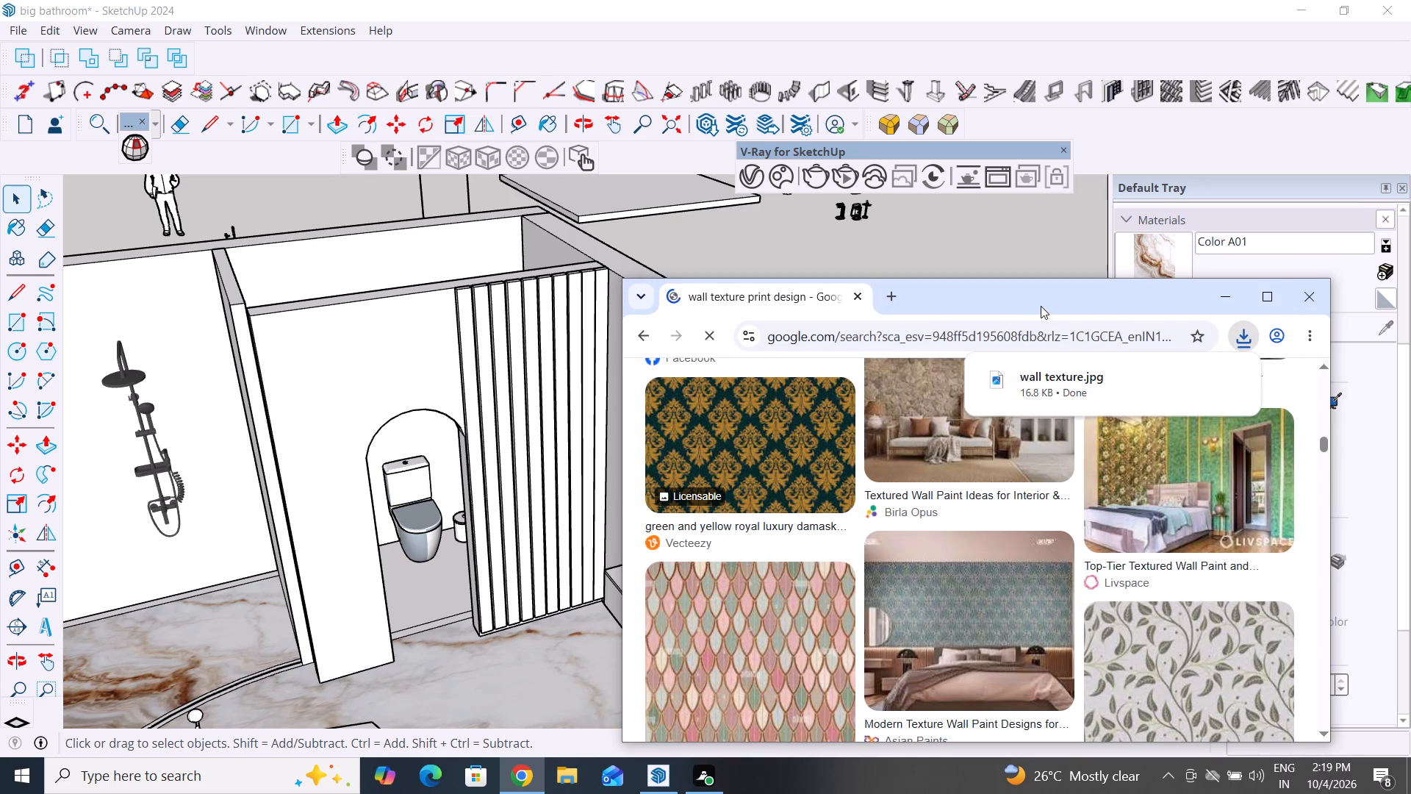
# Save the pink and green scalloped wallpaper image as "wall texture2" in the autocad referance folder.
pyautogui.moveTo(1030, 305); pyautogui.dragTo(1172, 318)
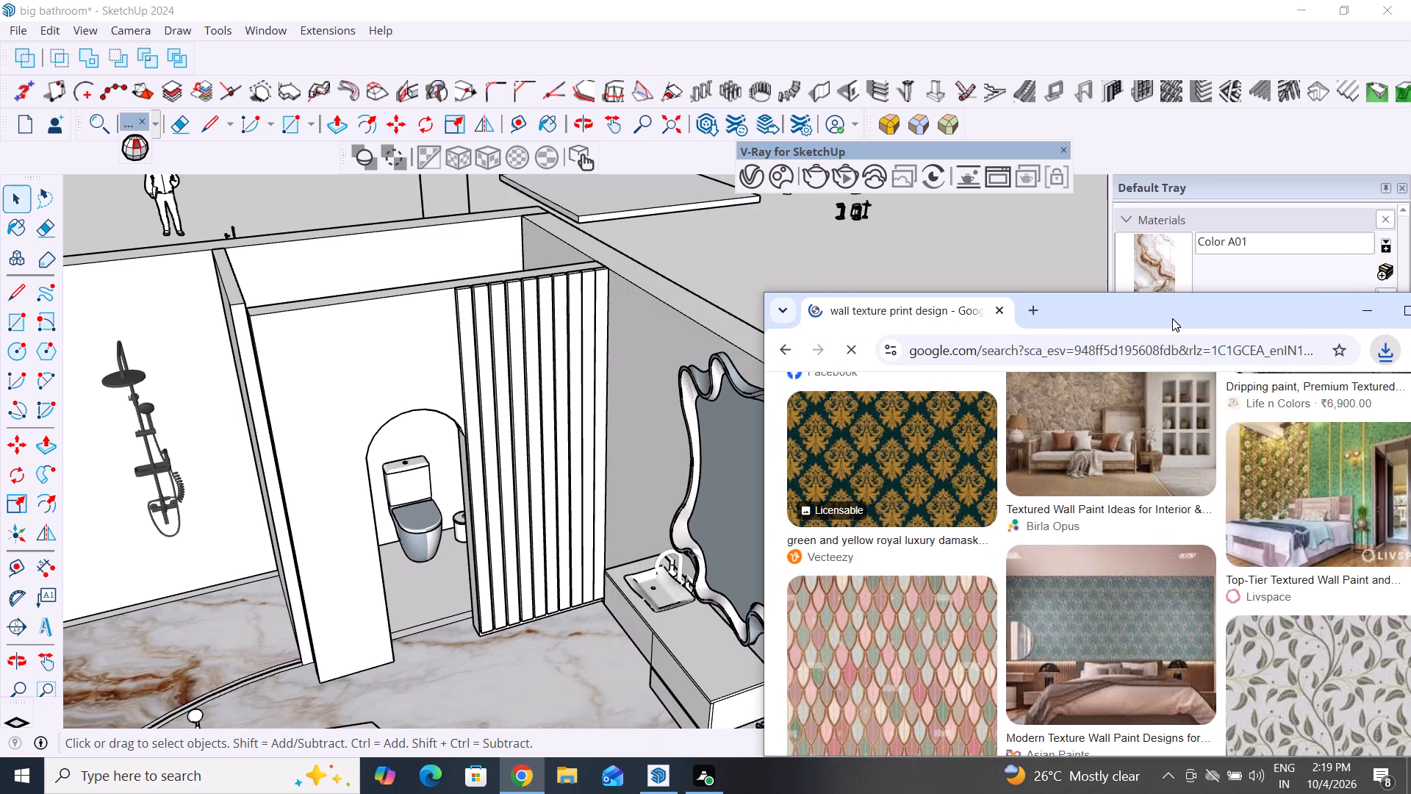
pyautogui.moveTo(1172, 318); pyautogui.dragTo(1127, 299)
pyautogui.scroll(-1, 868, 668)
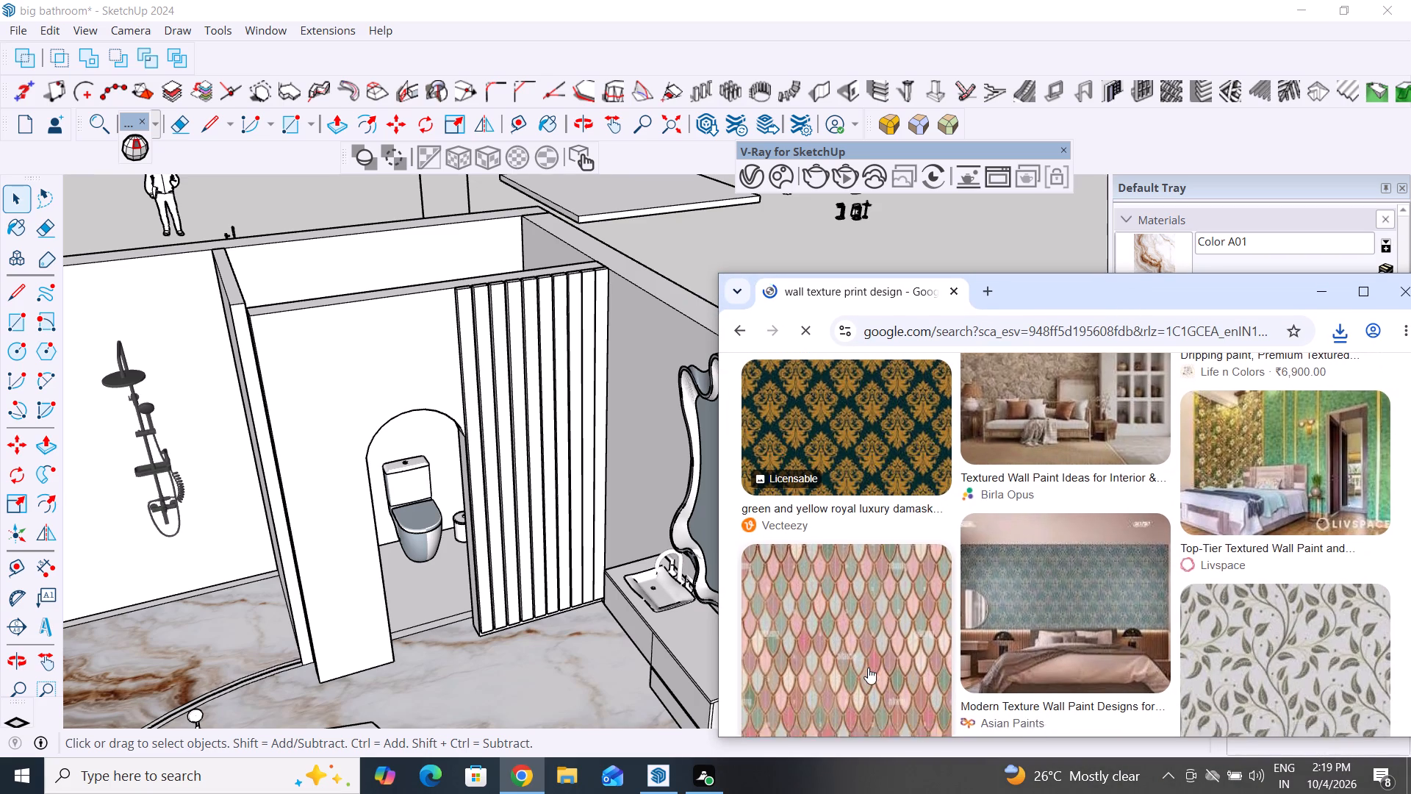
pyautogui.rightClick(883, 597)
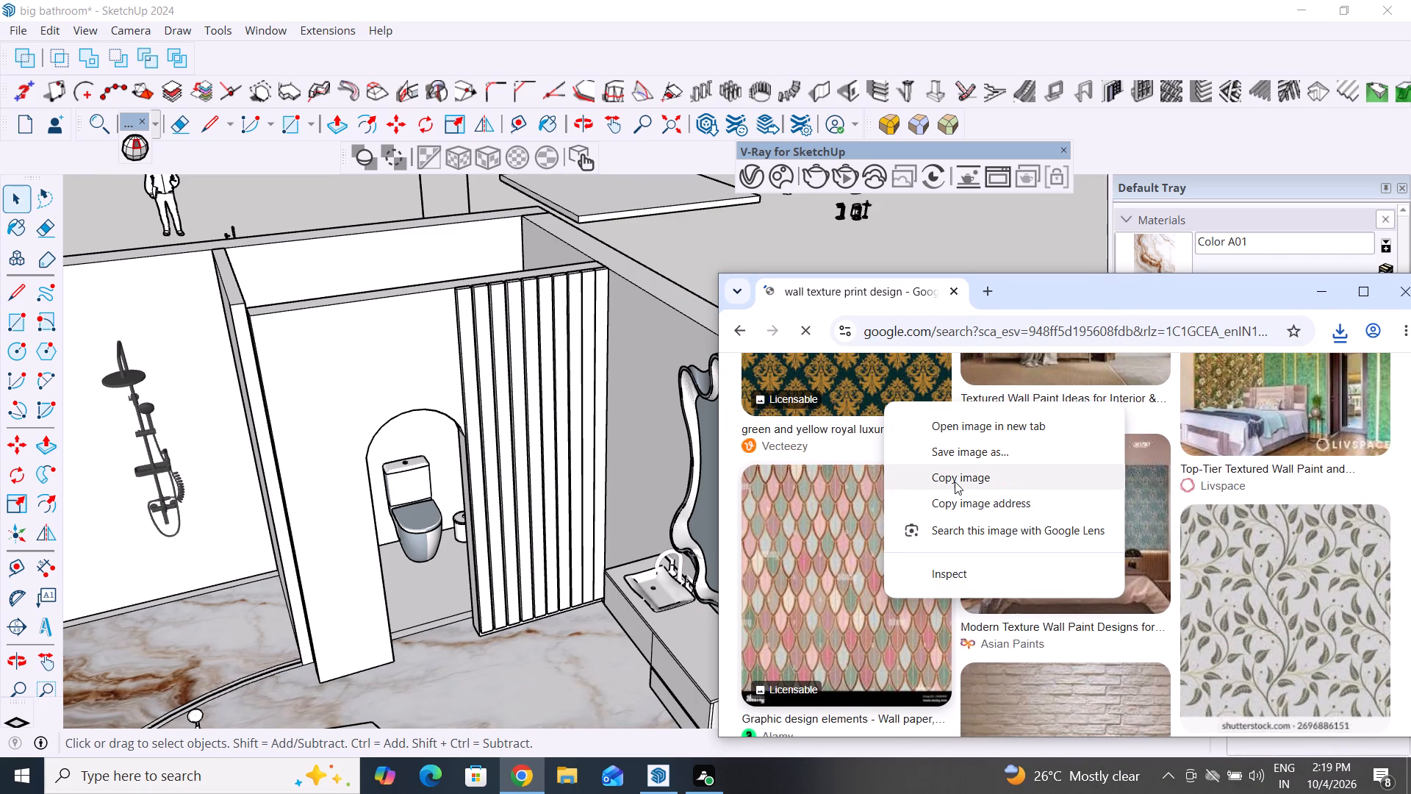
pyautogui.click(960, 457)
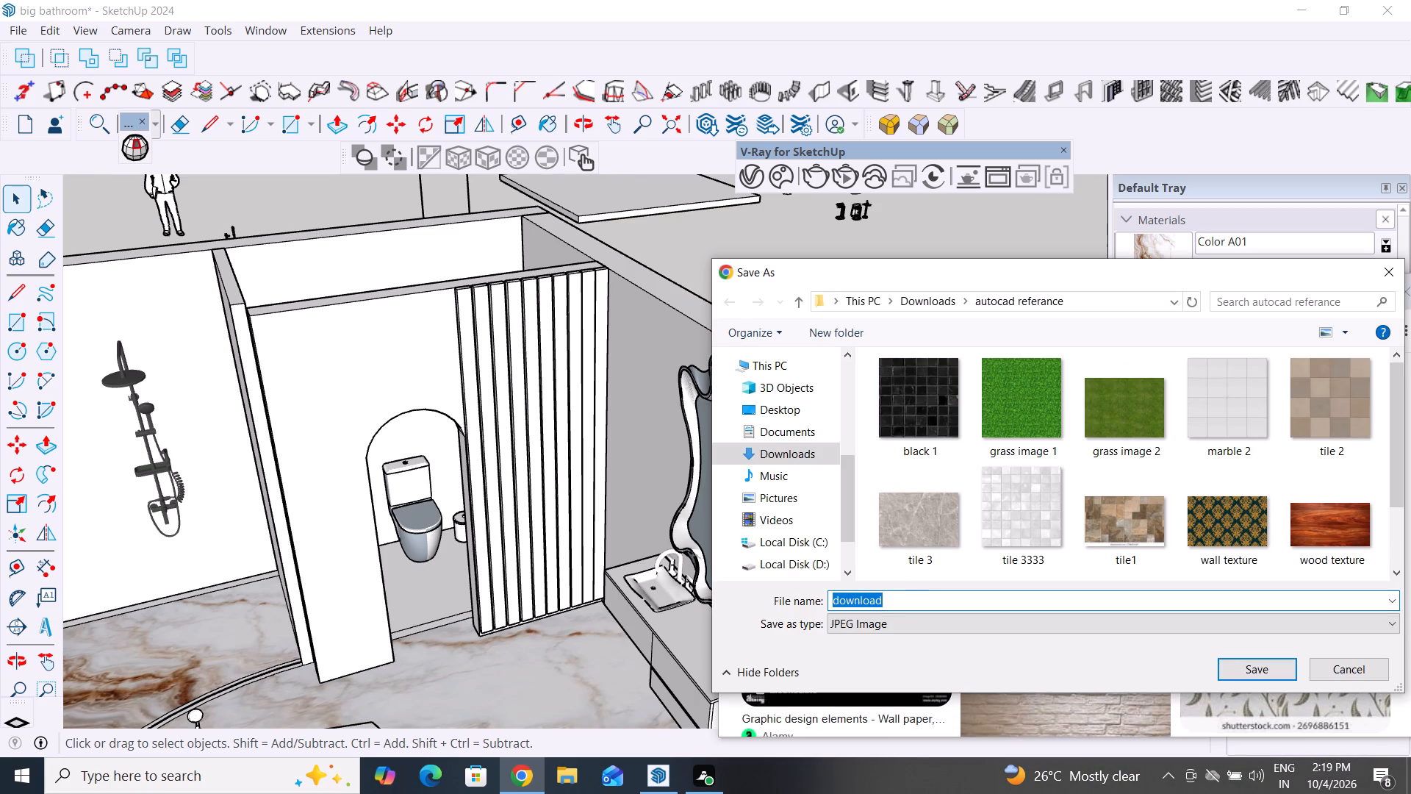
pyautogui.press('BackSpace')
pyautogui.write('wall texture')
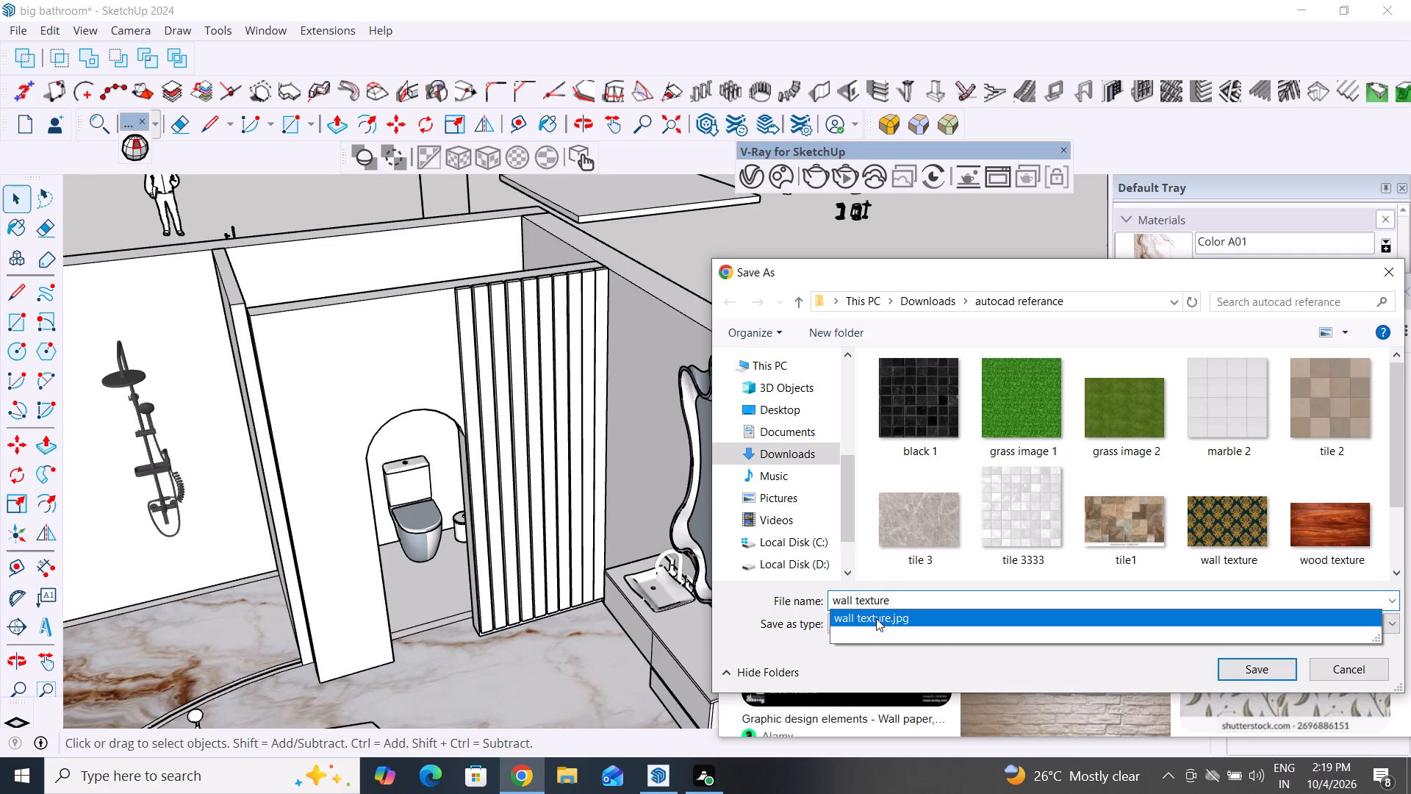
pyautogui.press('2')
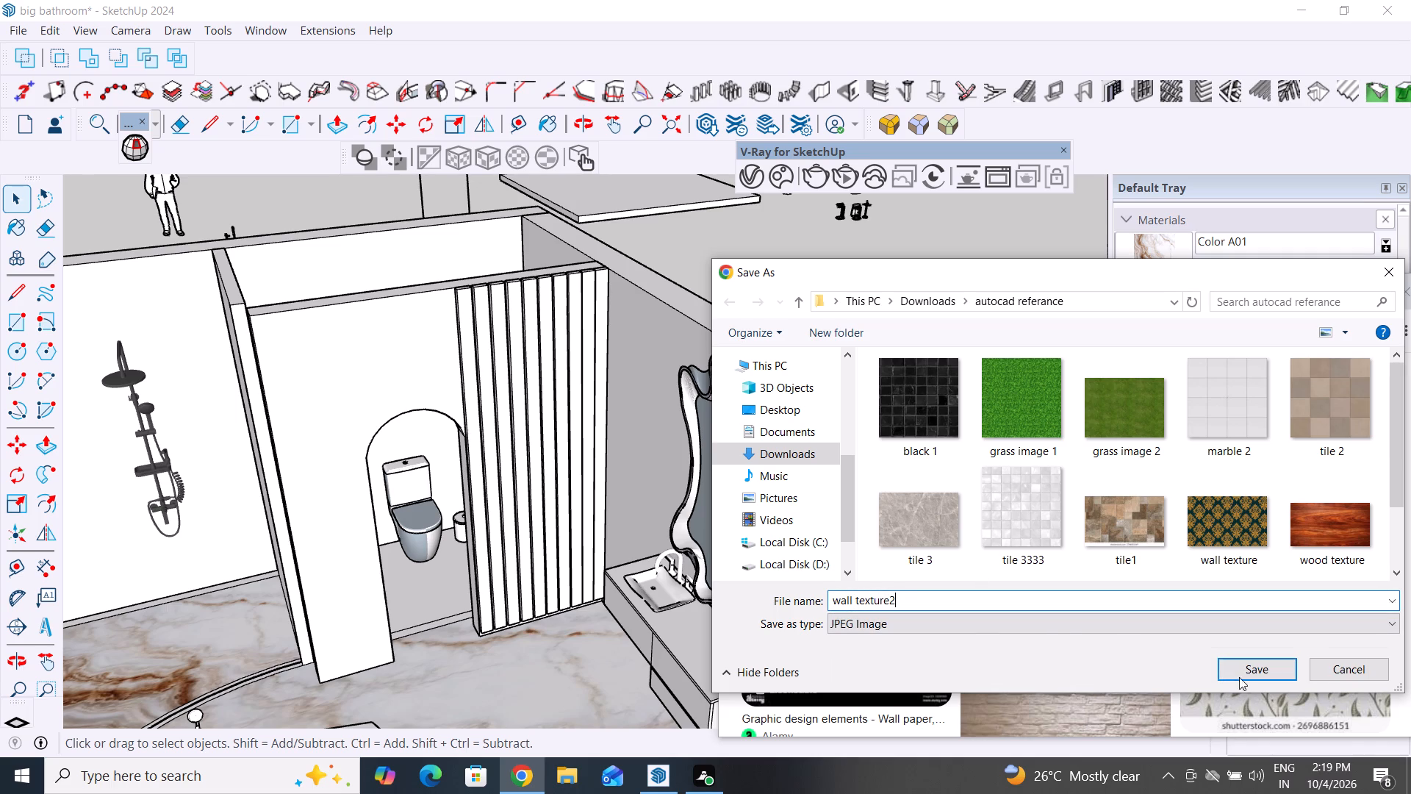
pyautogui.click(1247, 661)
# Look through more of the image results for further wall patterns.
pyautogui.scroll(-3, 930, 609)
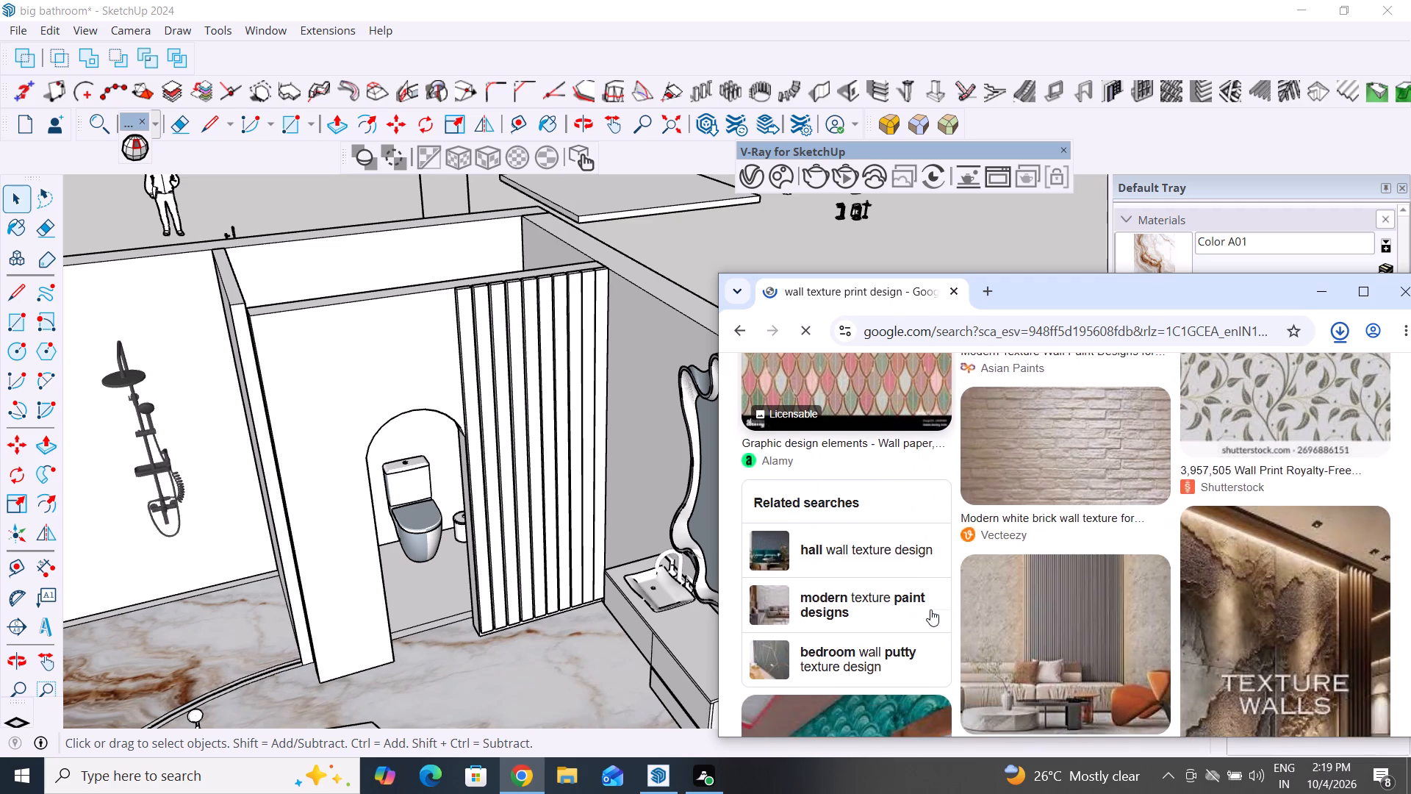
pyautogui.scroll(-2, 930, 609)
pyautogui.scroll(-5, 1120, 665)
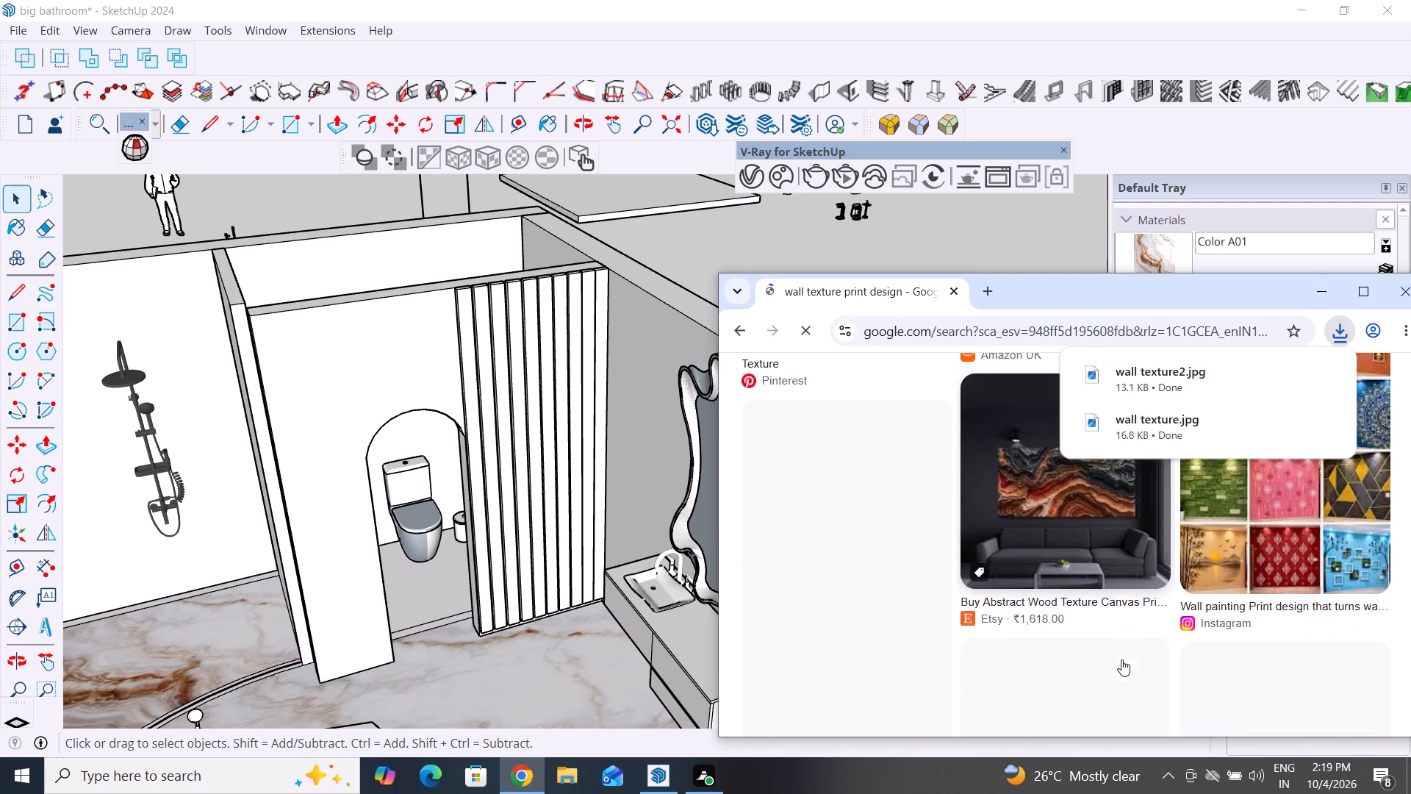
pyautogui.scroll(-3, 1121, 659)
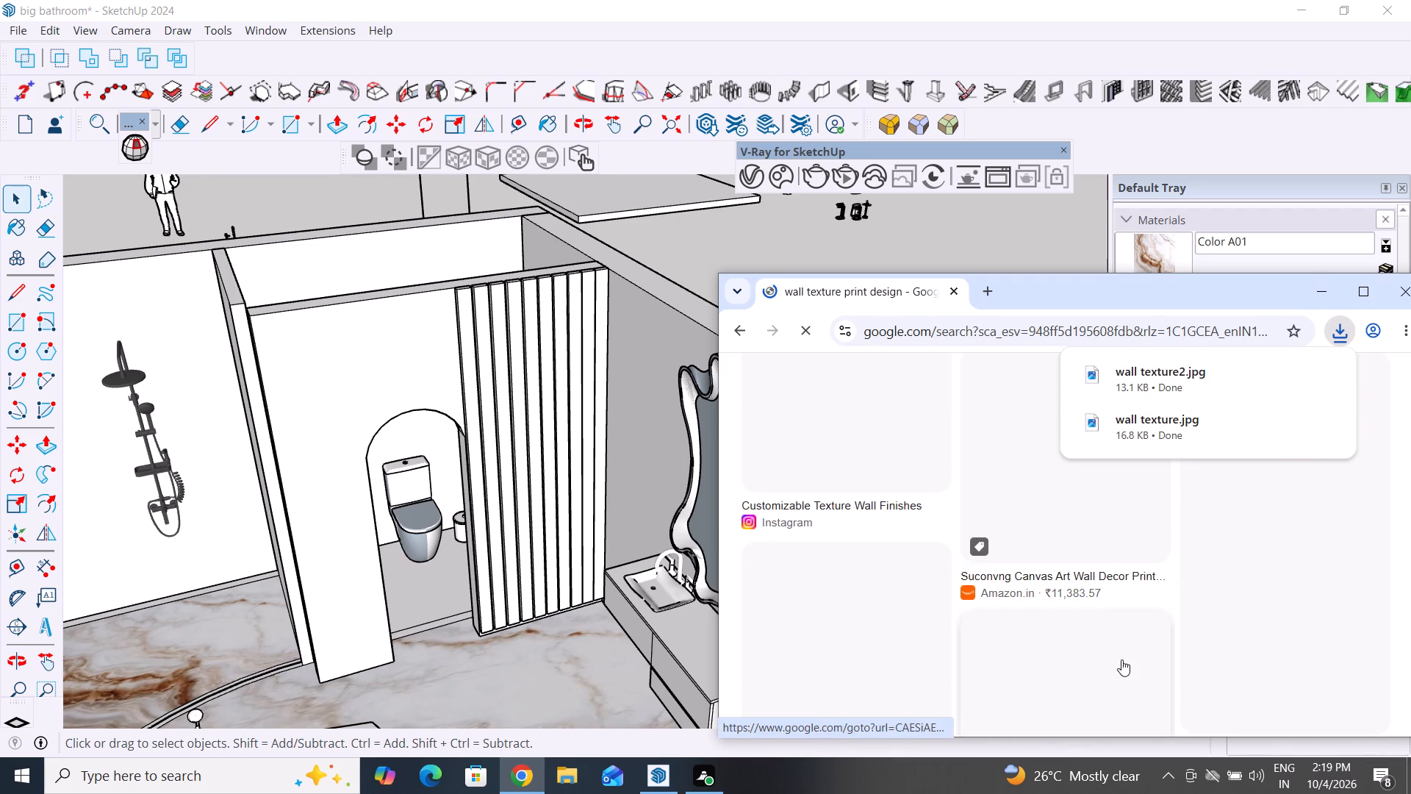
pyautogui.scroll(5, 1121, 659)
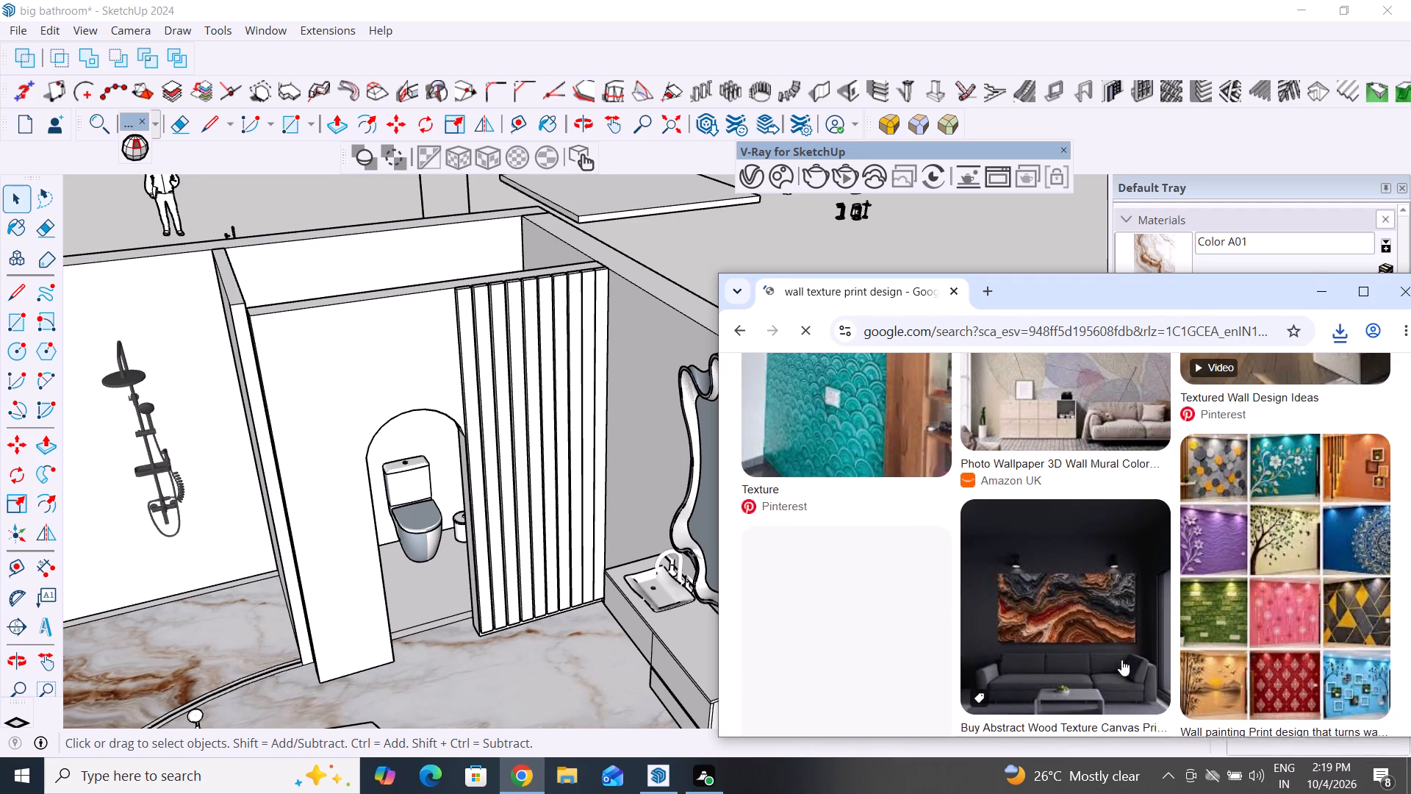
pyautogui.scroll(11, 1121, 659)
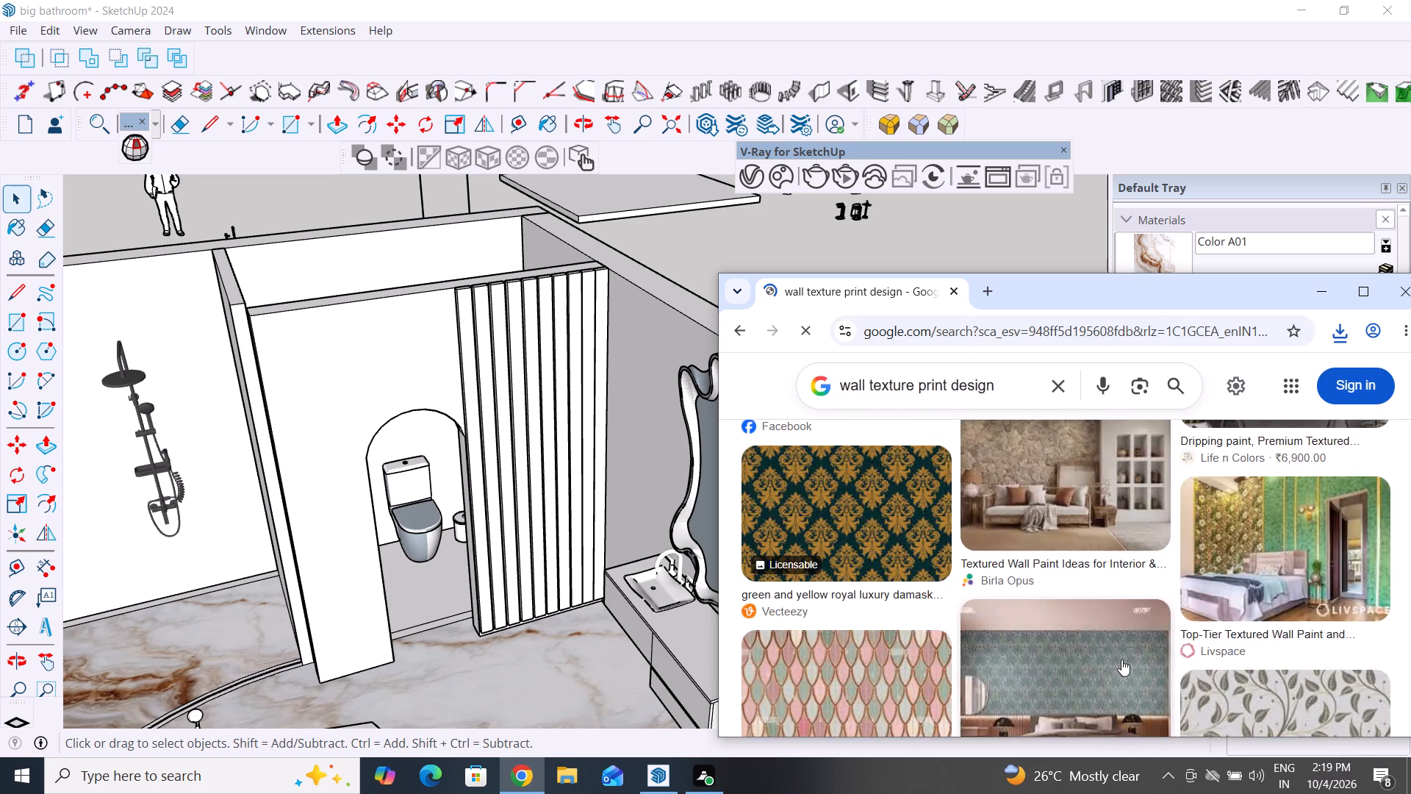
# Switch to SketchUp, open the arched partition for editing and select its front face around the arch.
pyautogui.click(1002, 250)
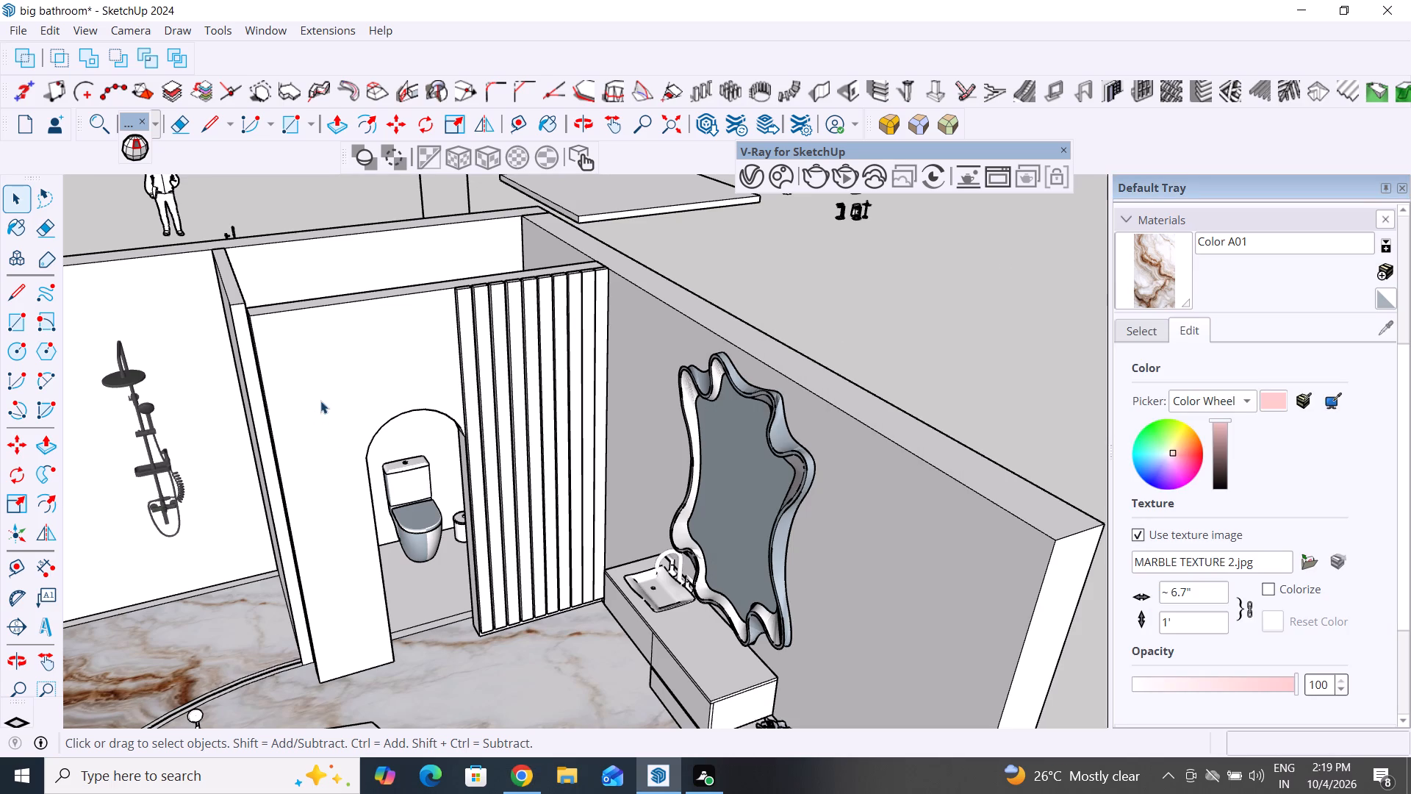
pyautogui.click(337, 376)
pyautogui.tripleClick(337, 376)
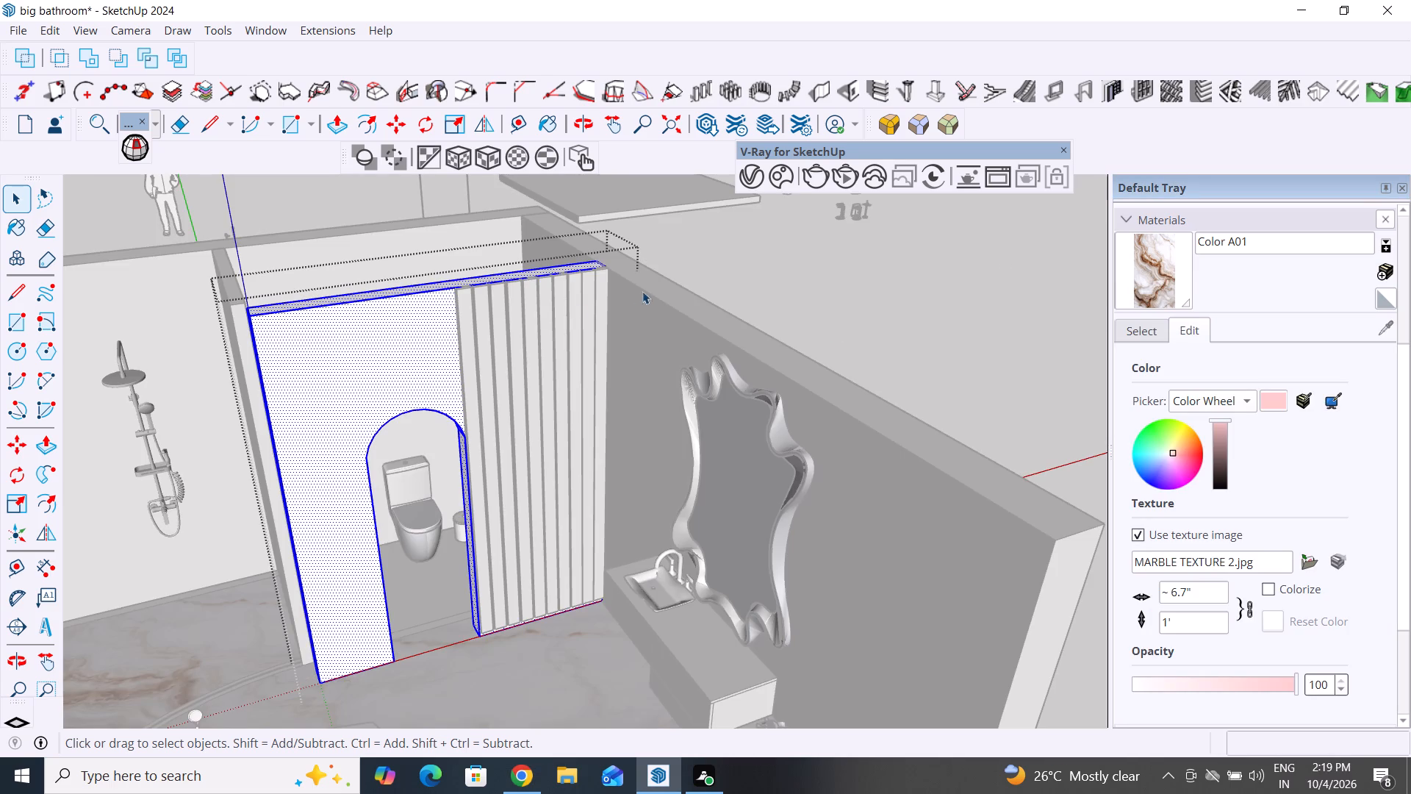
pyautogui.click(292, 373)
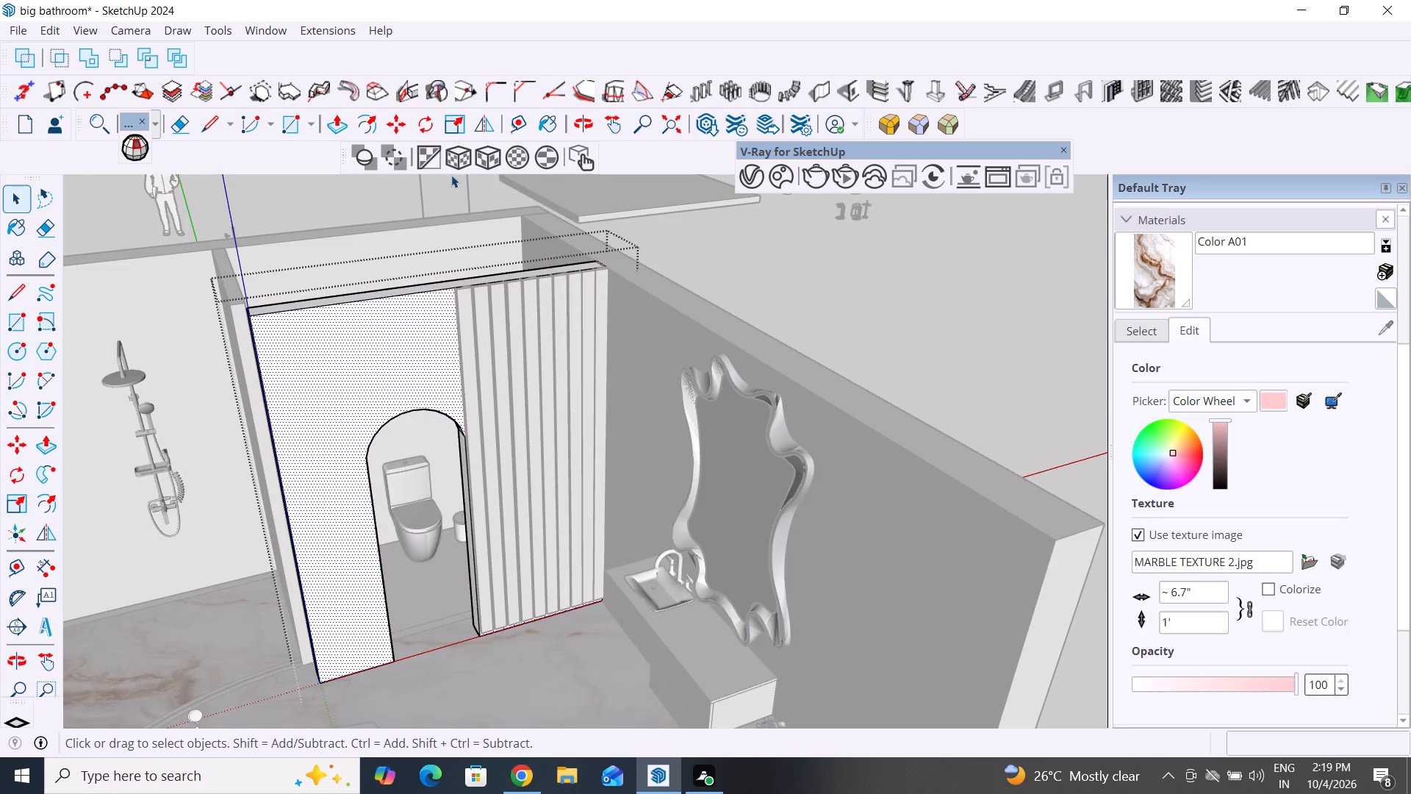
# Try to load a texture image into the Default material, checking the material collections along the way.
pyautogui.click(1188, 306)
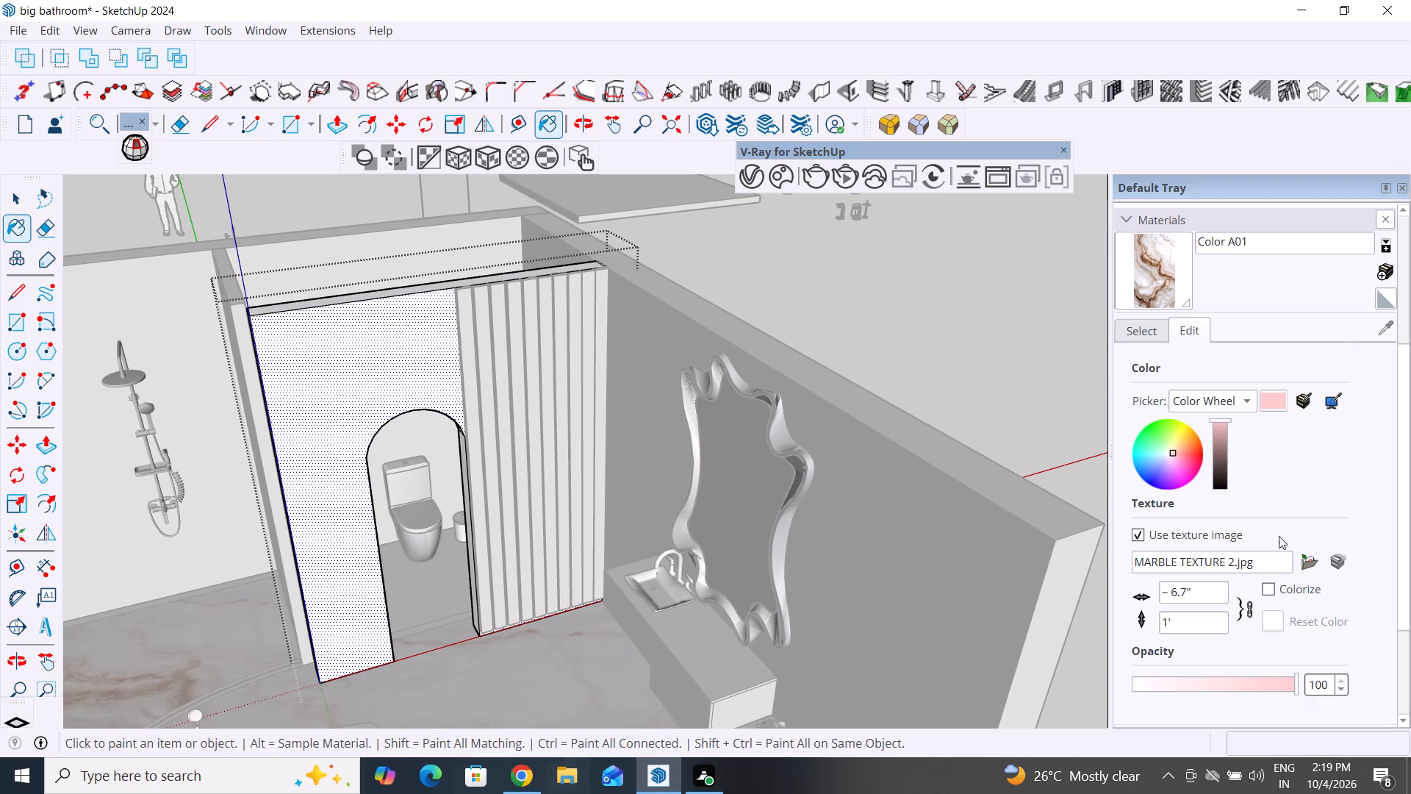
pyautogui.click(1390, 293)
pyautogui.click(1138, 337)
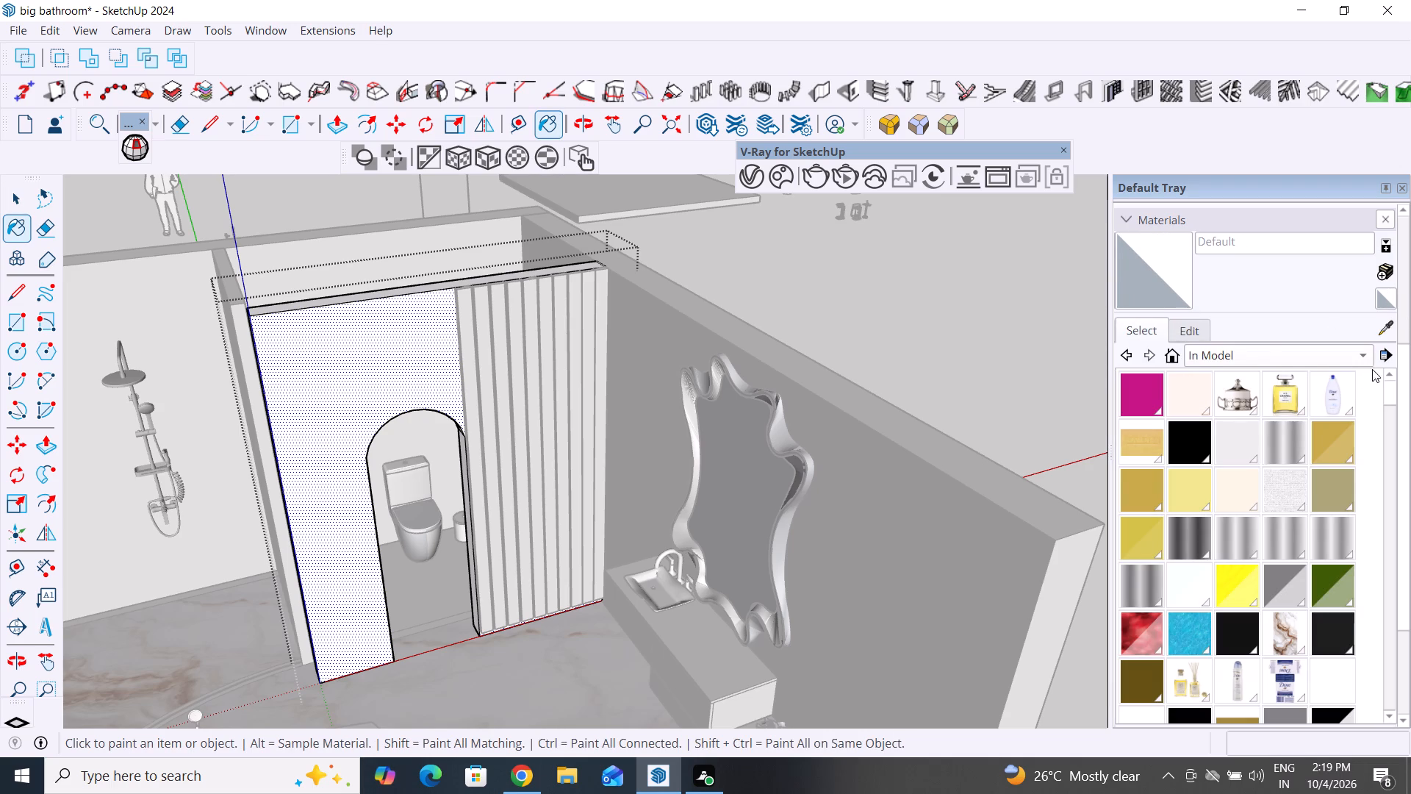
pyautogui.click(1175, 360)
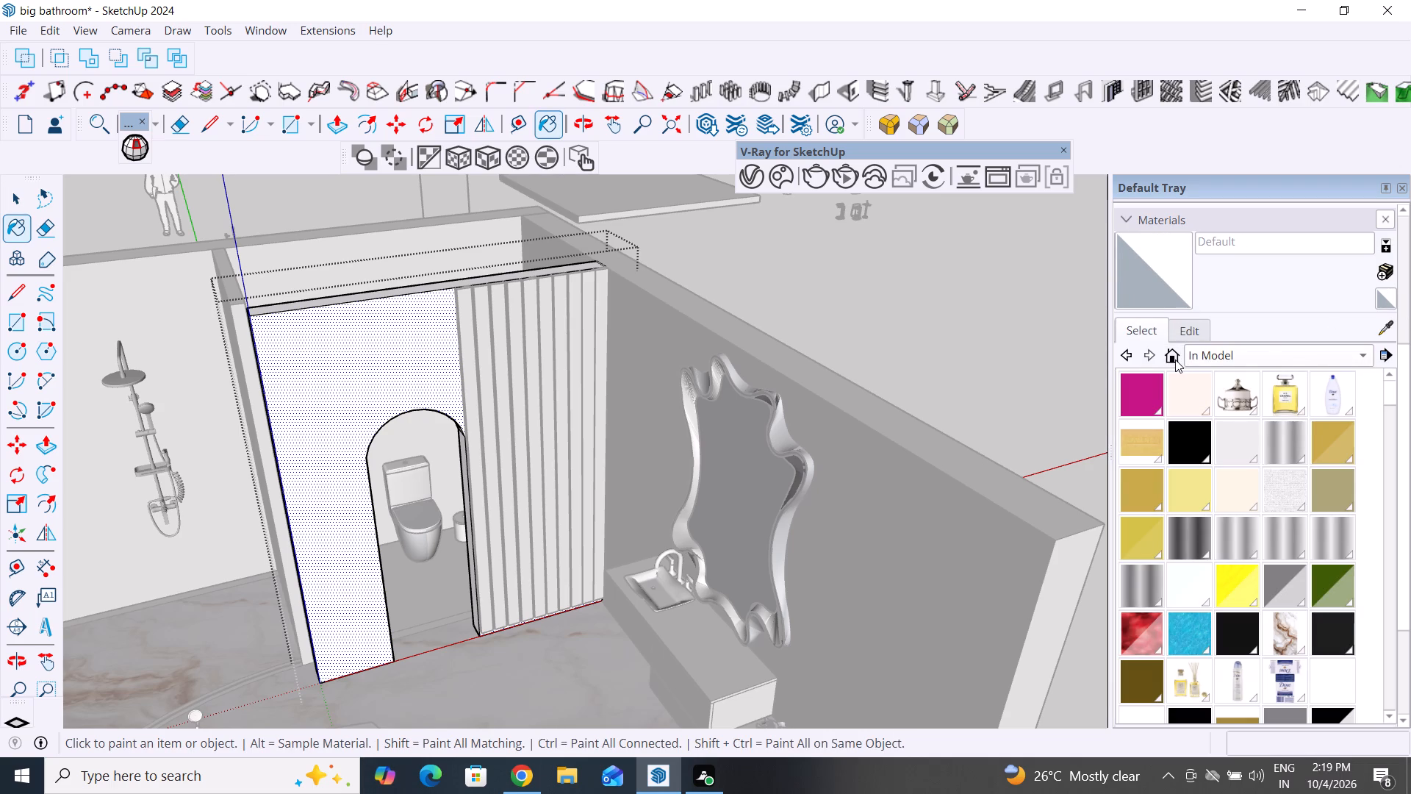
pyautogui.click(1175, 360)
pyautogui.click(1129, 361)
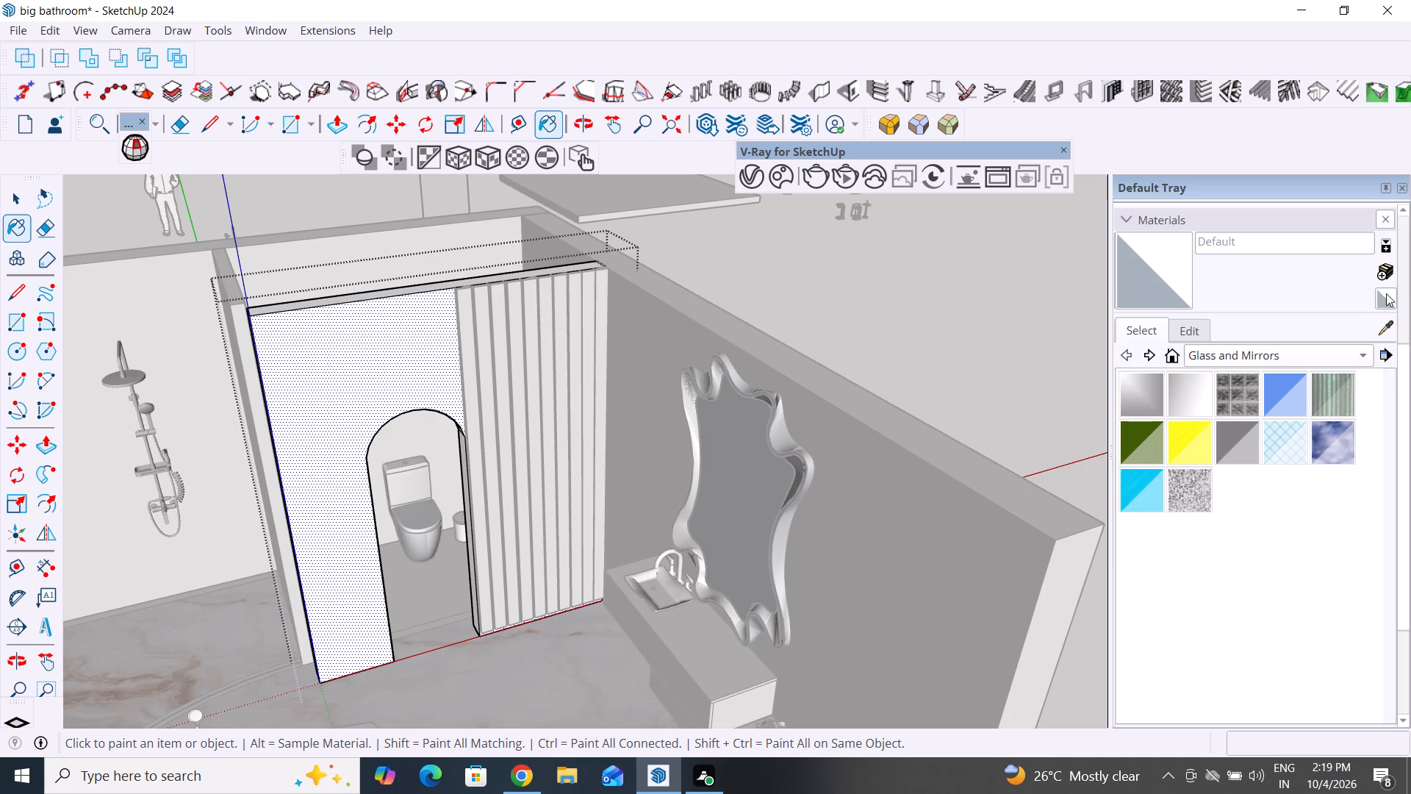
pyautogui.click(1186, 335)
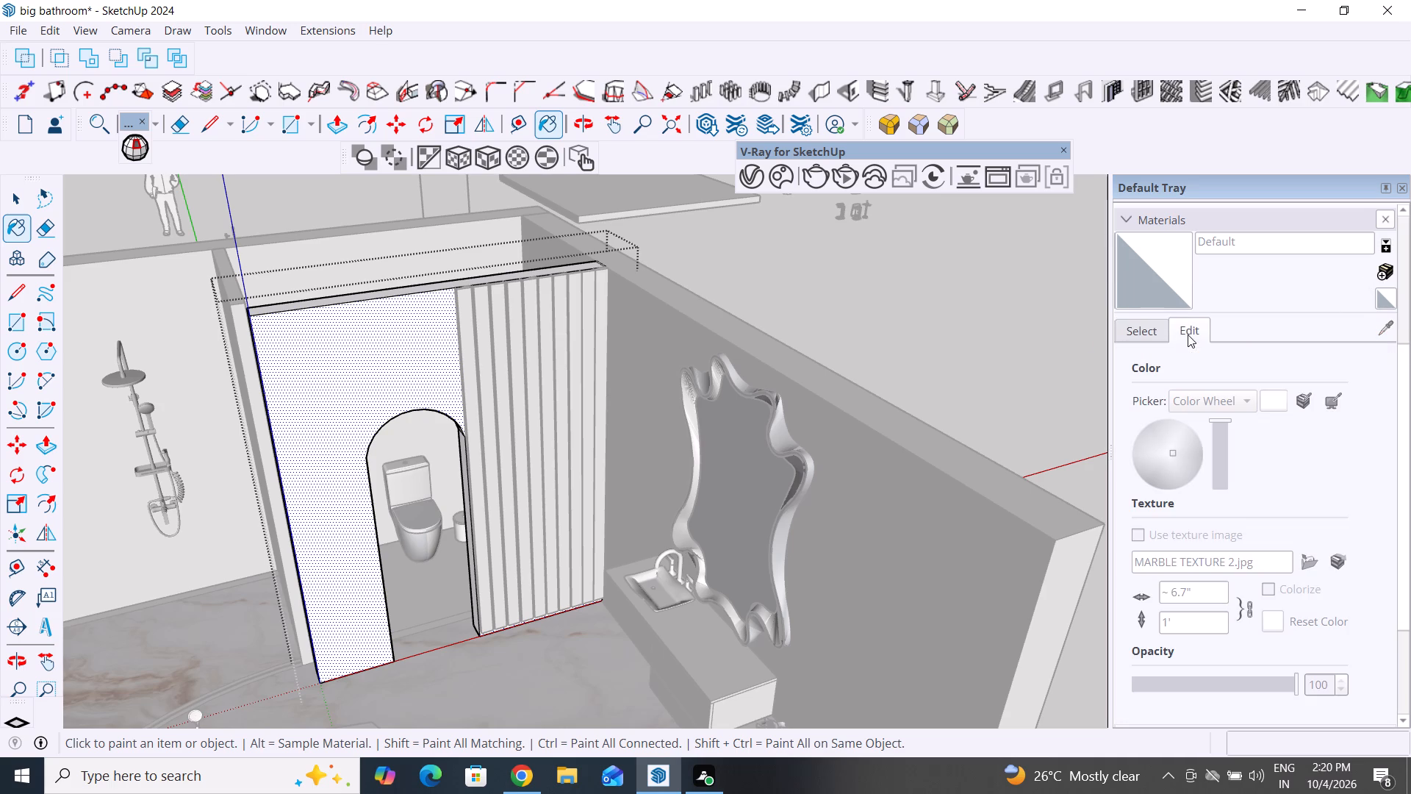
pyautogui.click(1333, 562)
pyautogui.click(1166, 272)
# Paint the arched partition's front face with 0001_PaleVioletRed from the Colors-Named collection.
pyautogui.click(1157, 329)
pyautogui.click(1227, 359)
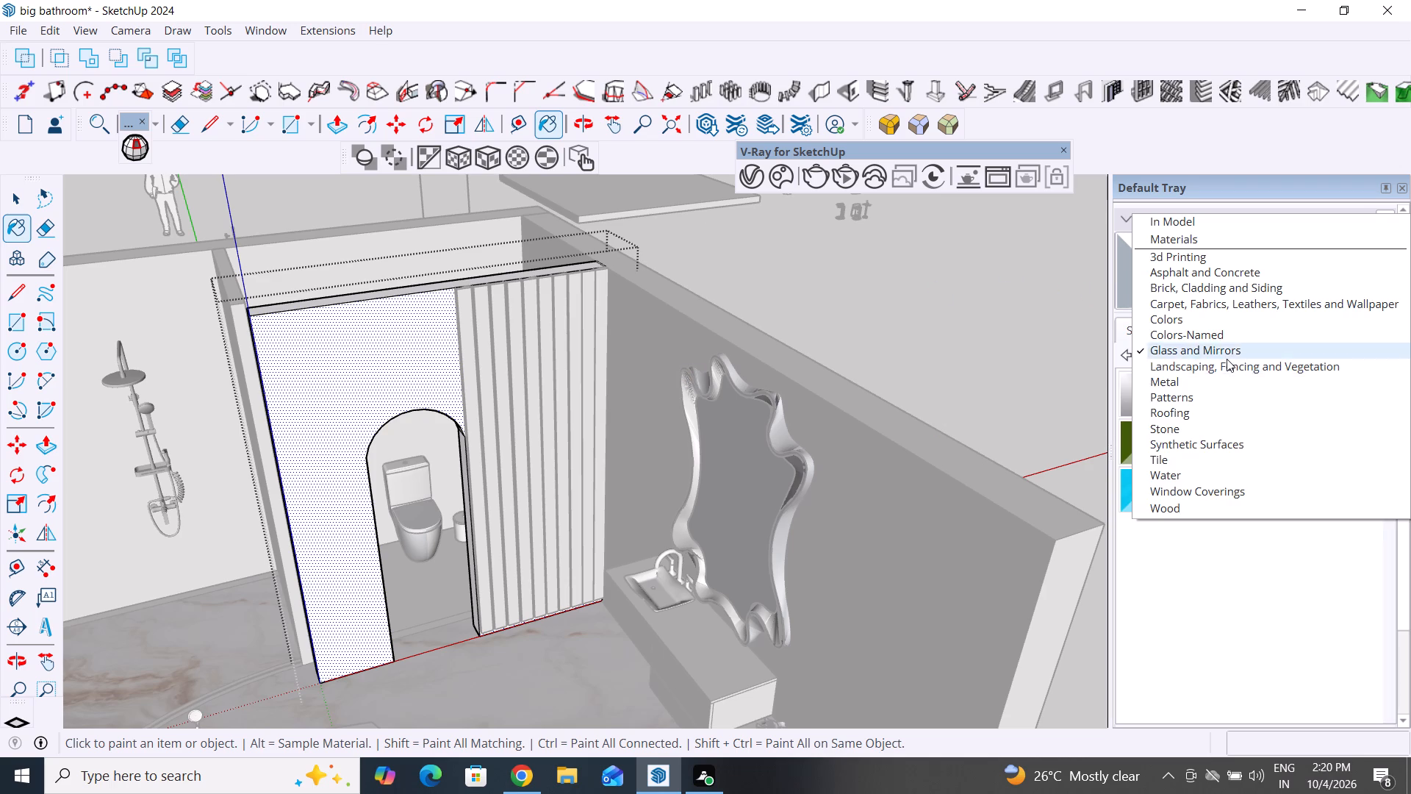
pyautogui.click(1211, 335)
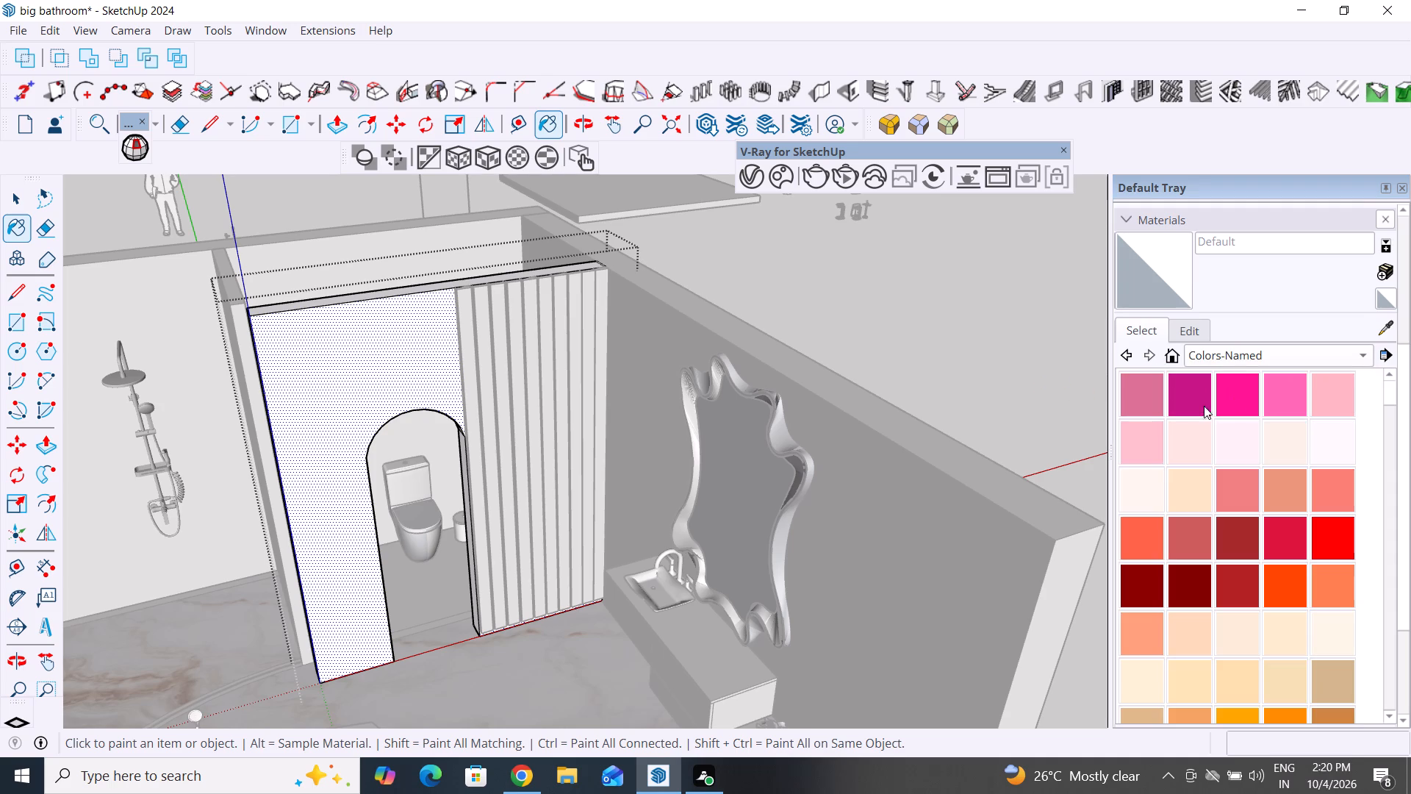
pyautogui.click(1157, 400)
pyautogui.click(299, 385)
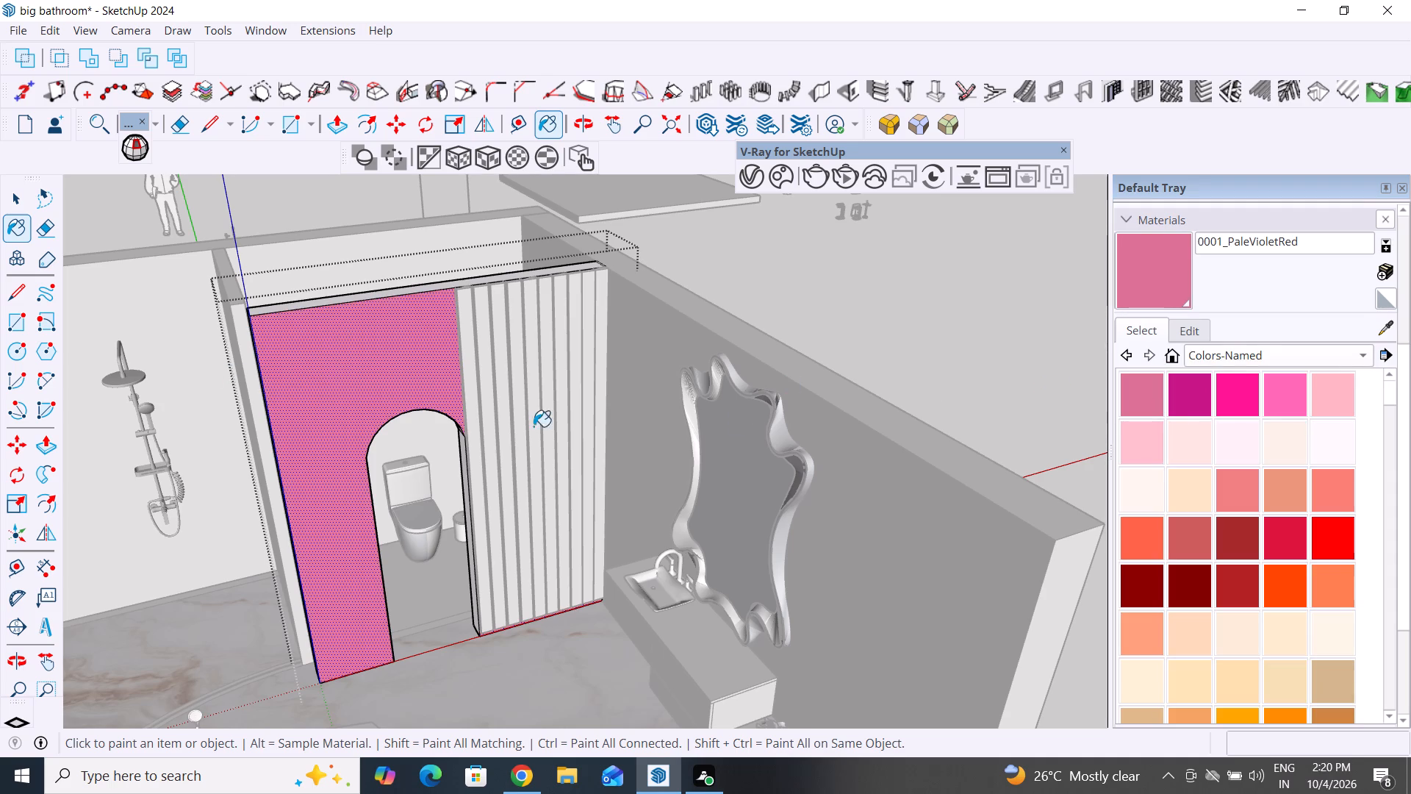
# Look through the Glass and Mirrors and In Model material collections for a suitable wall material.
pyautogui.click(1368, 360)
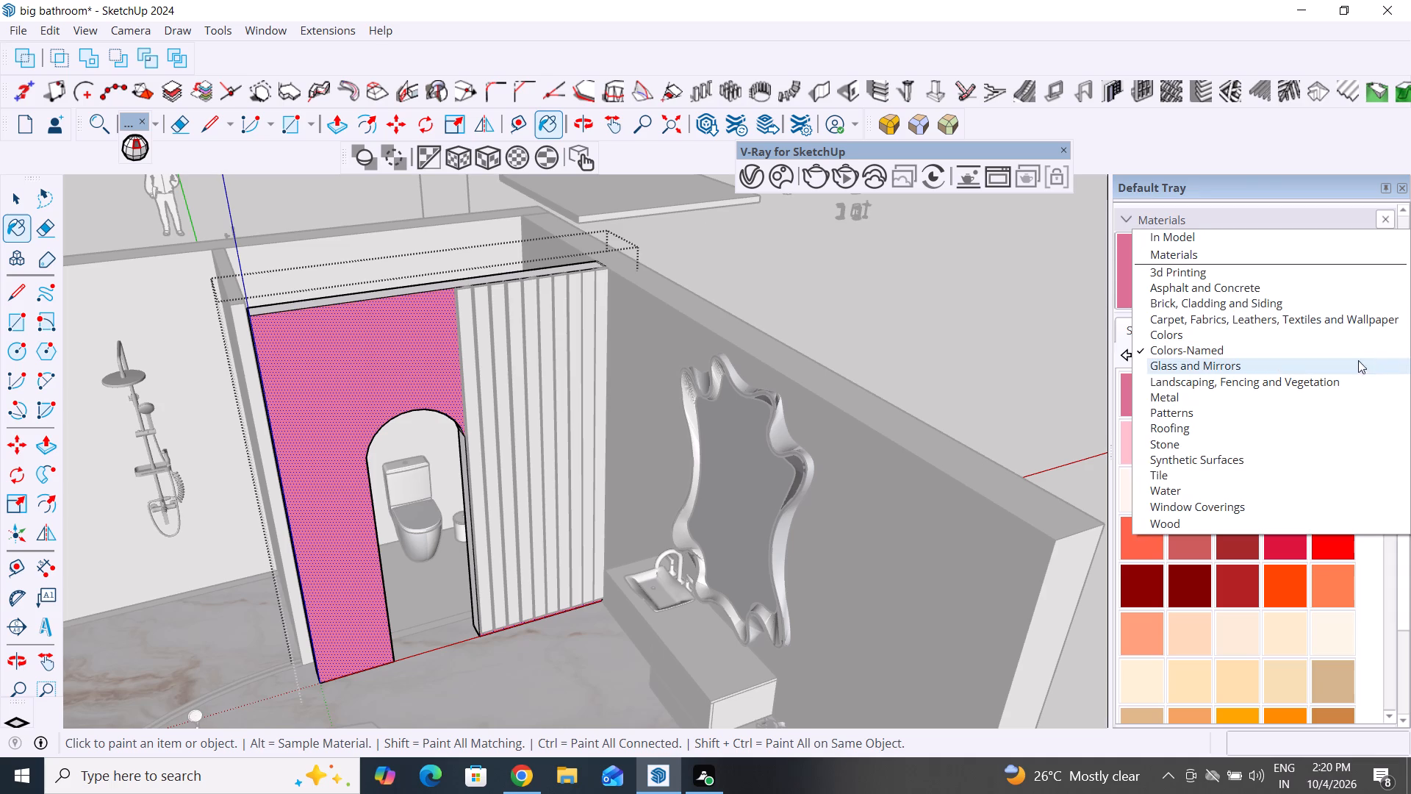
pyautogui.click(1120, 354)
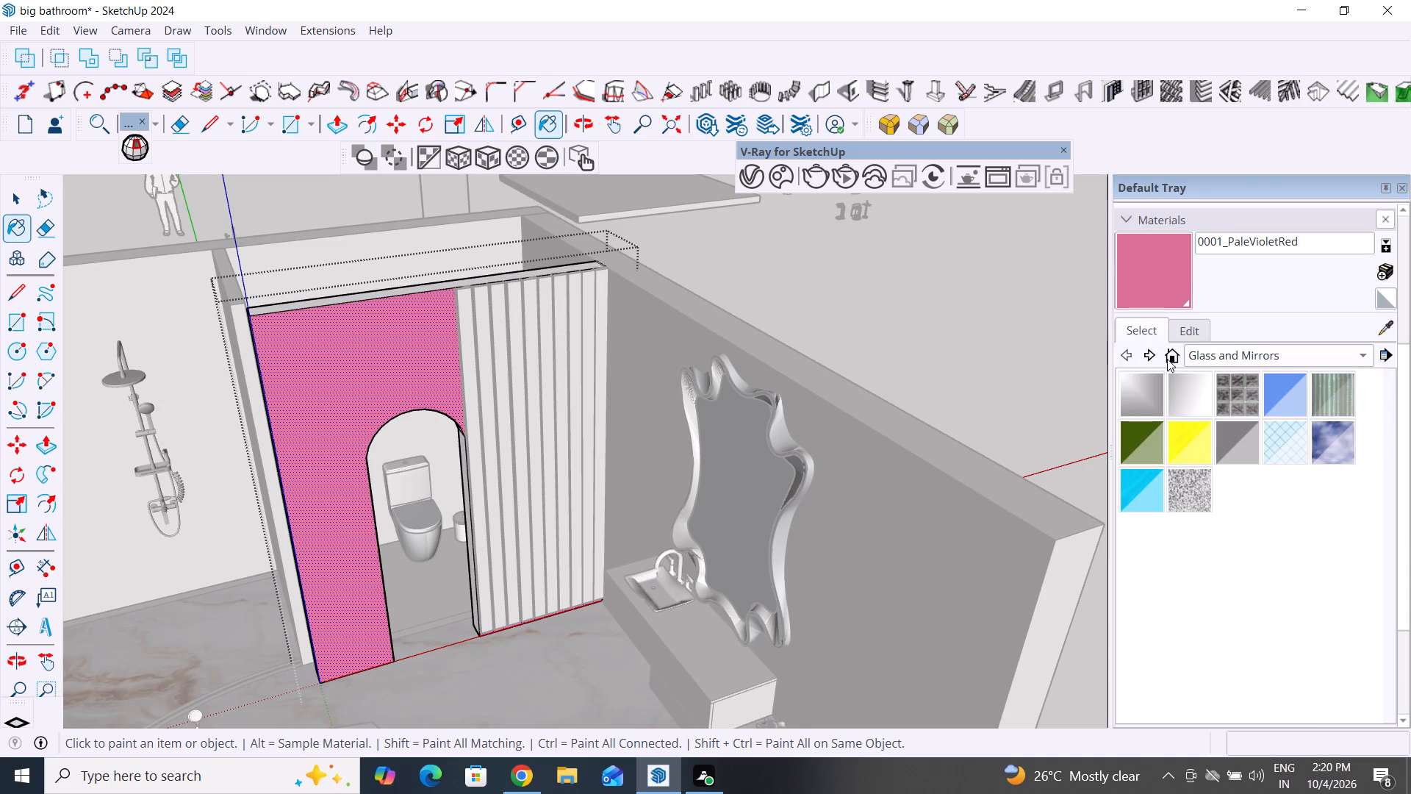
pyautogui.click(1157, 354)
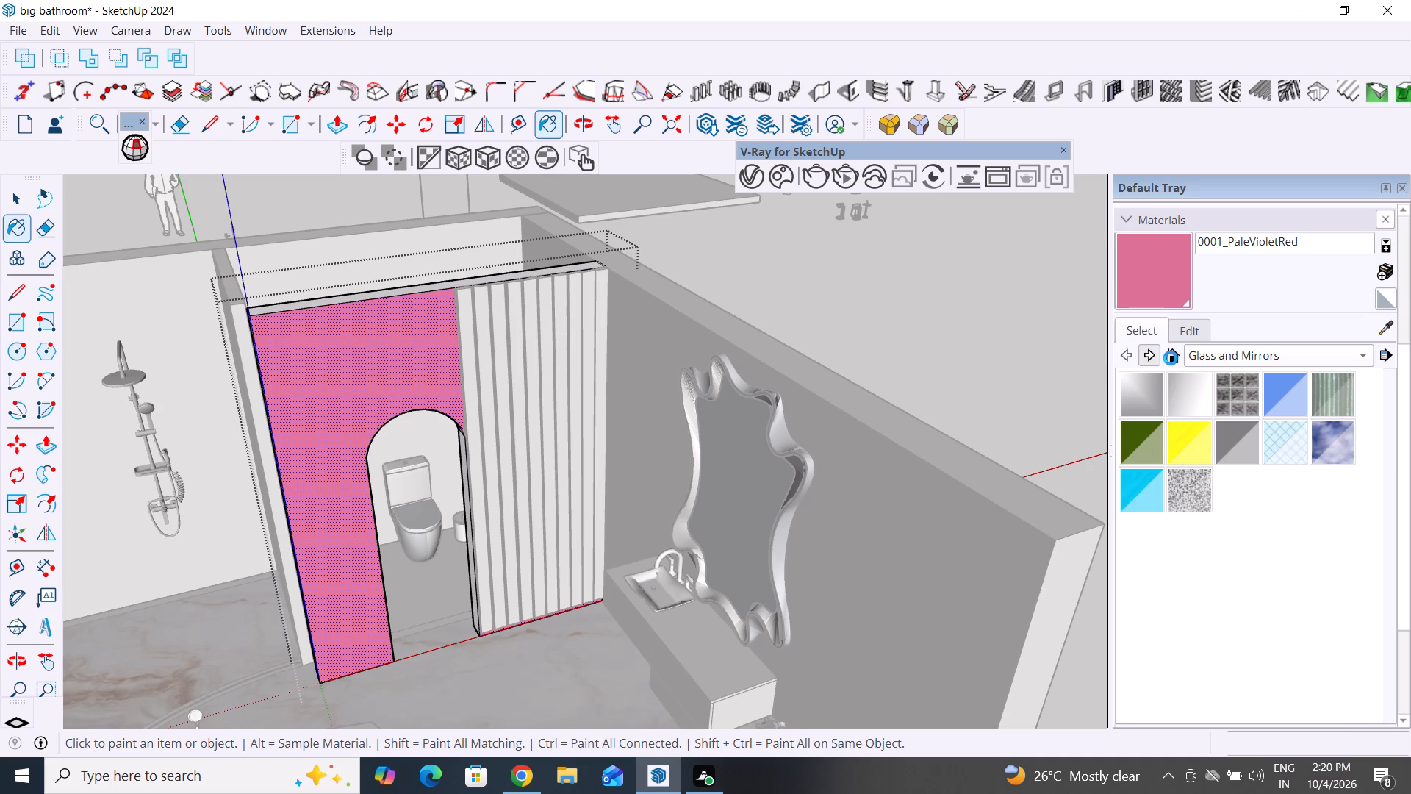
pyautogui.click(1174, 351)
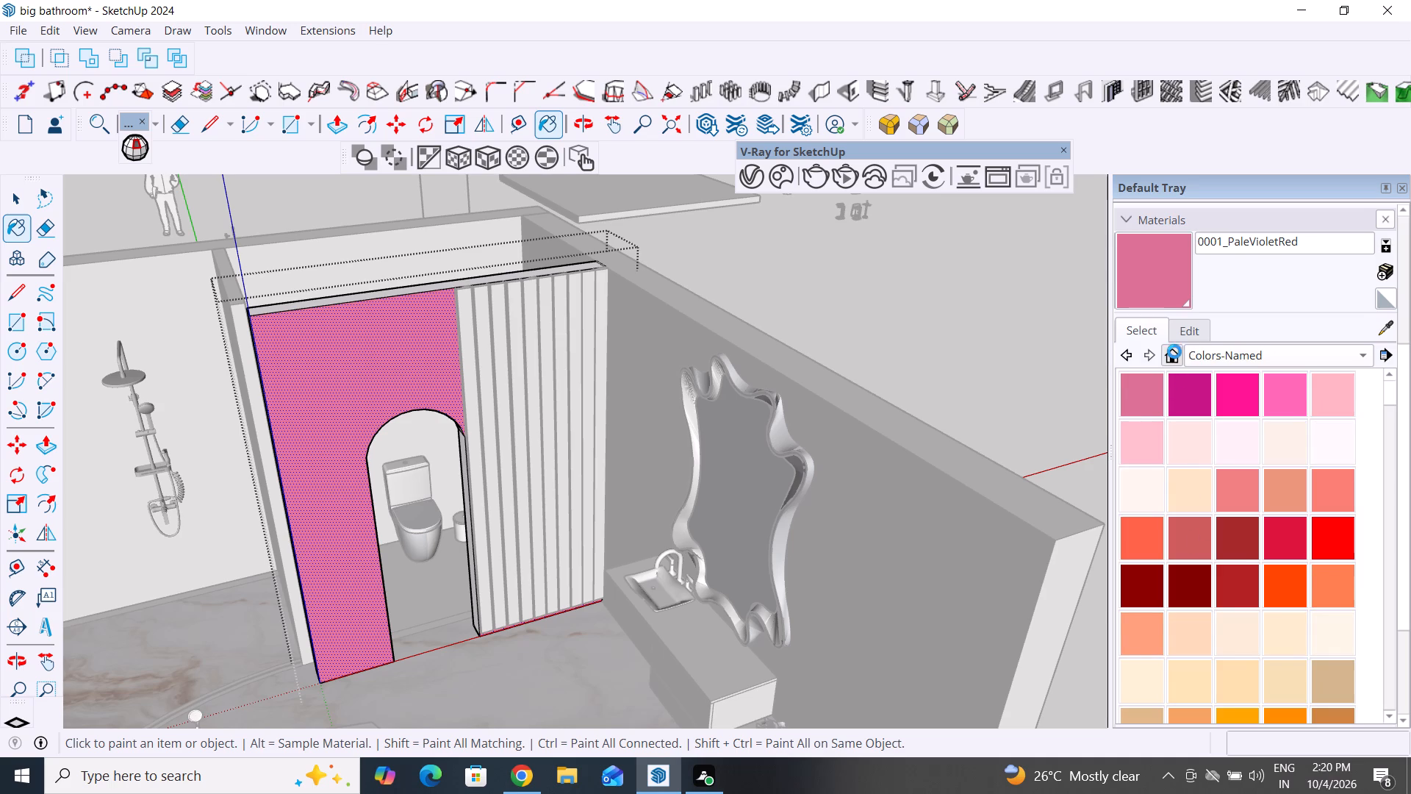
pyautogui.scroll(-6, 1267, 558)
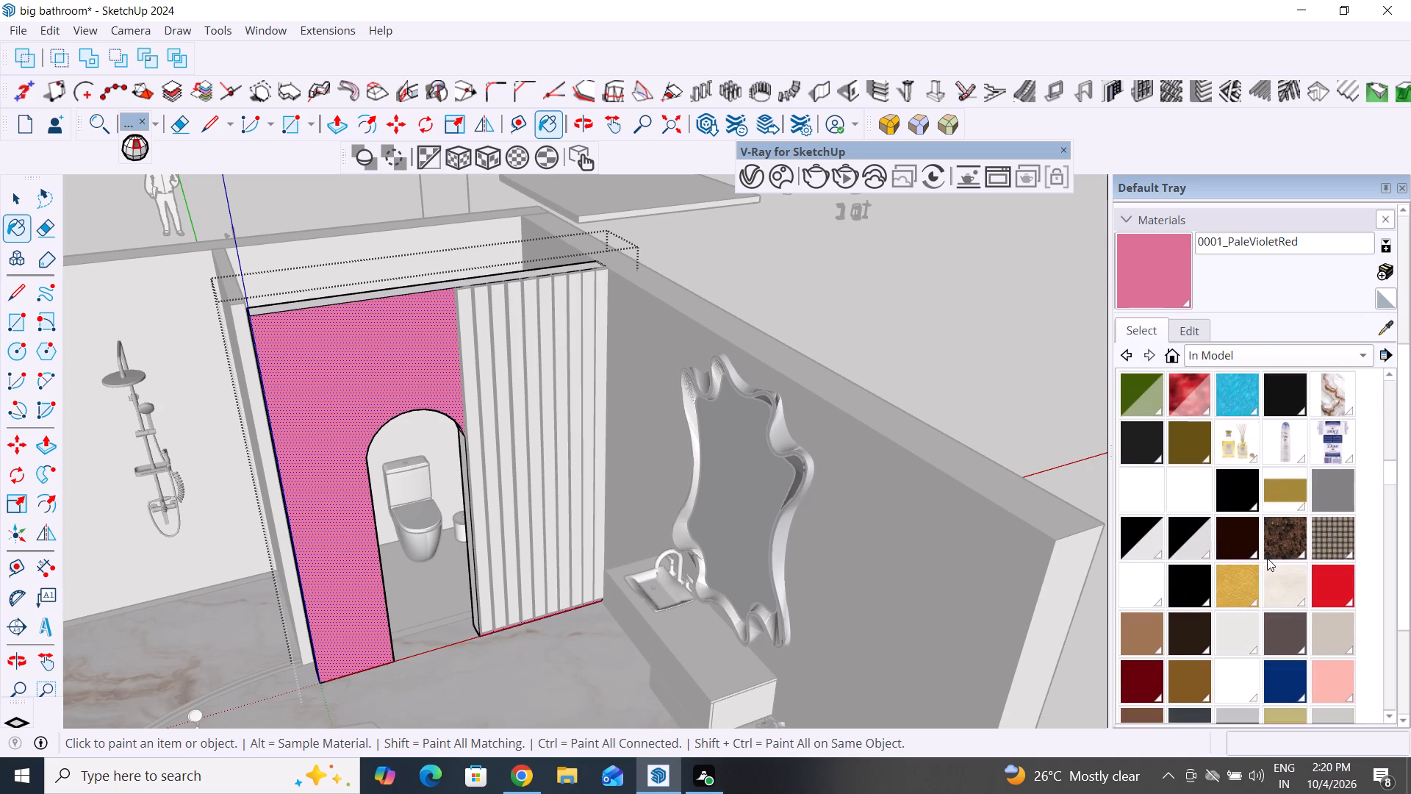
pyautogui.scroll(-16, 1267, 558)
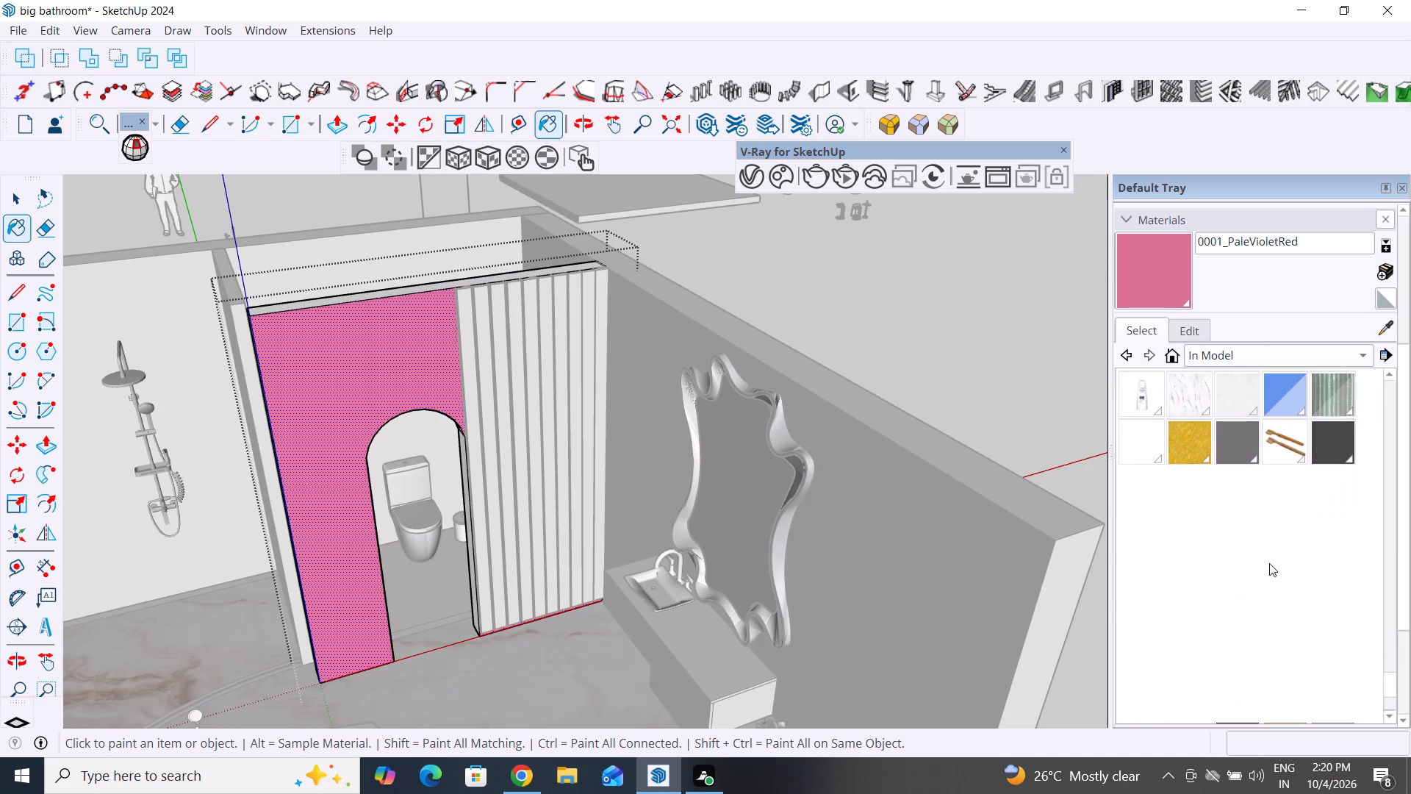
pyautogui.scroll(17, 1269, 563)
pyautogui.scroll(5, 1271, 564)
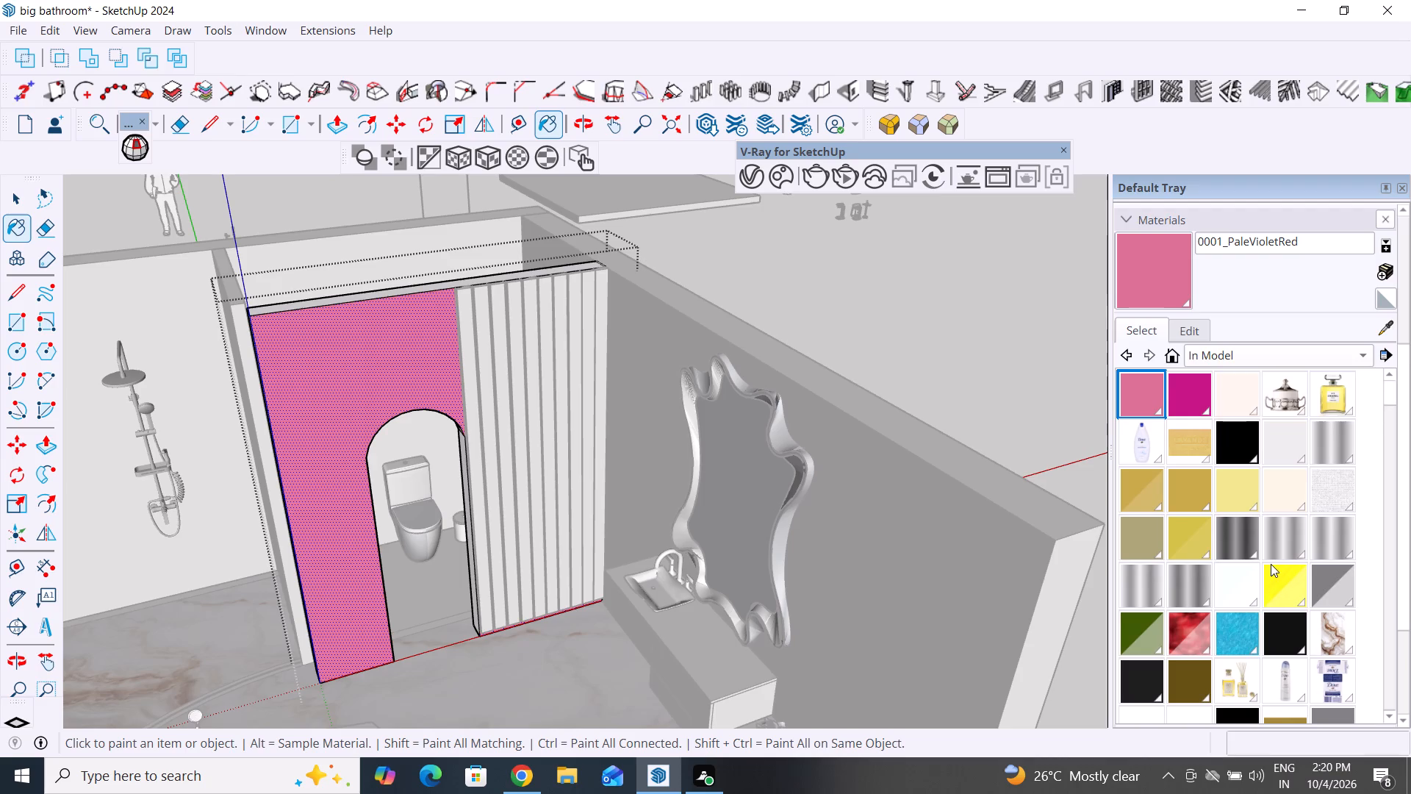
pyautogui.scroll(6, 1271, 564)
pyautogui.click(1387, 353)
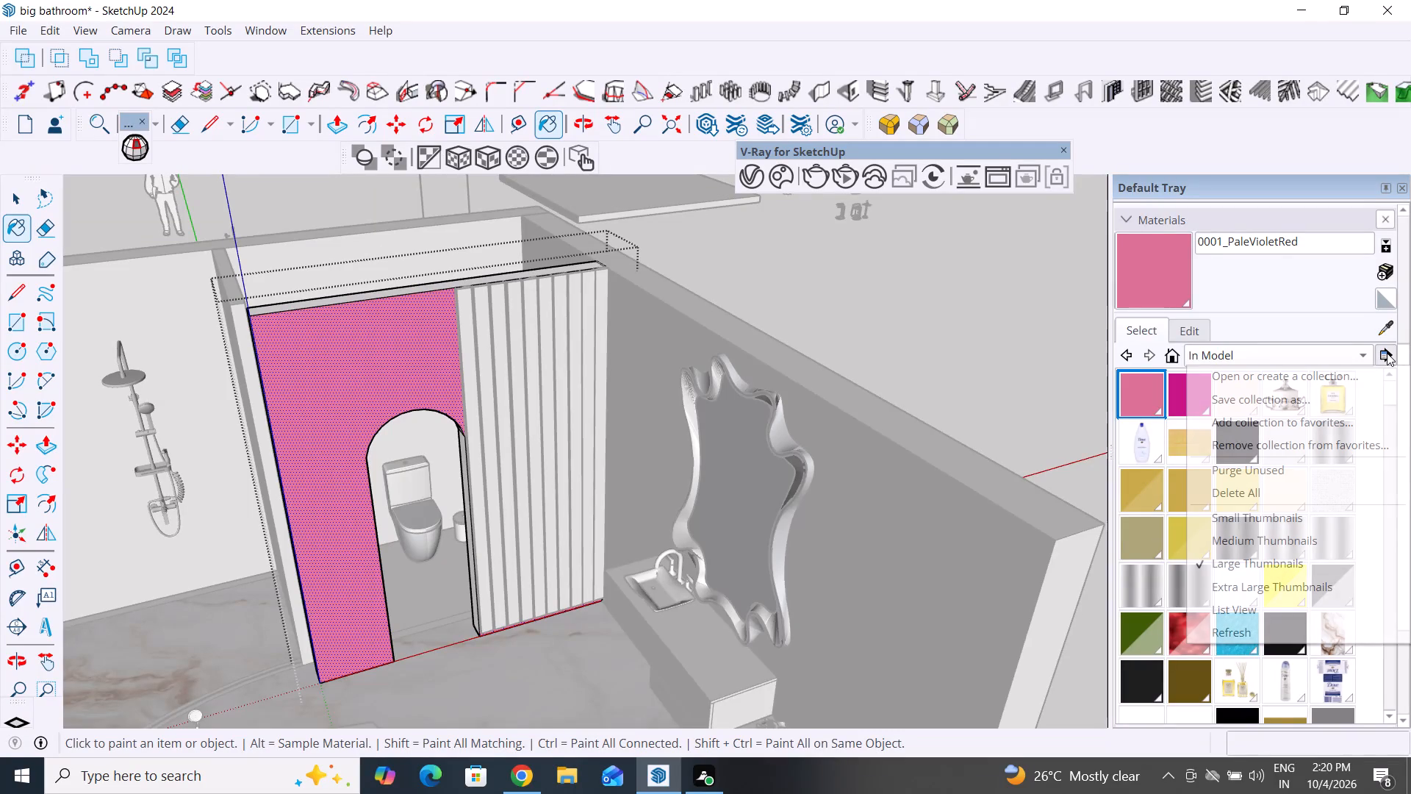
pyautogui.click(1148, 354)
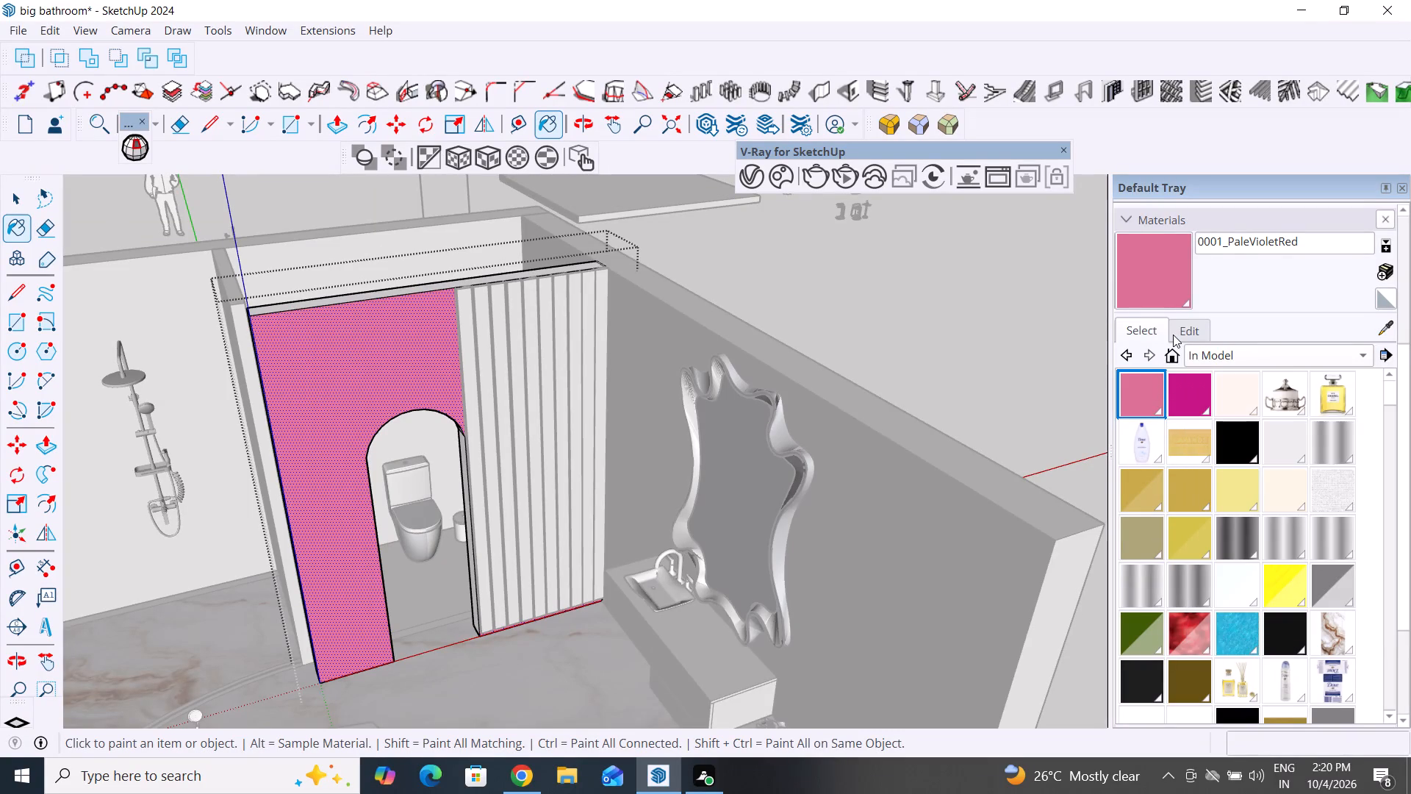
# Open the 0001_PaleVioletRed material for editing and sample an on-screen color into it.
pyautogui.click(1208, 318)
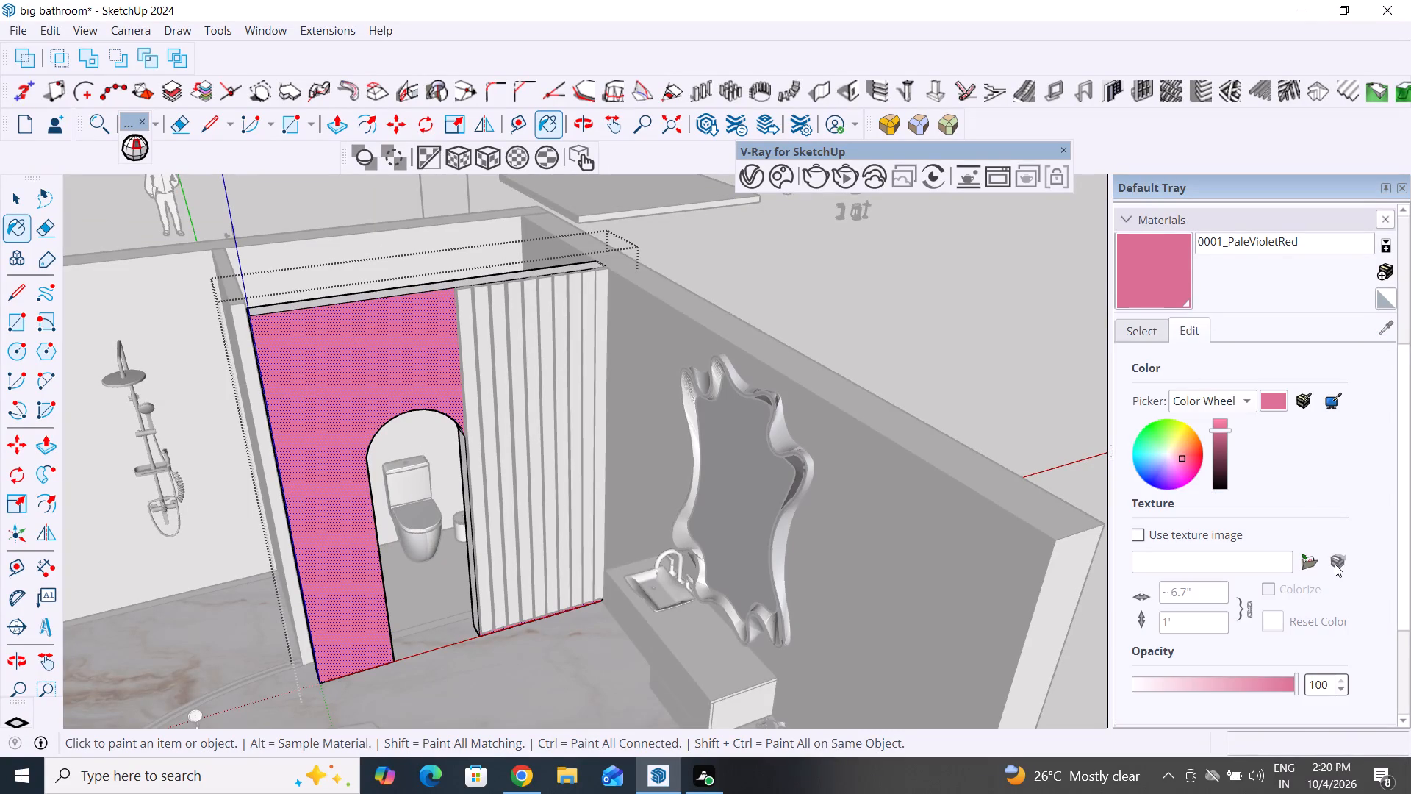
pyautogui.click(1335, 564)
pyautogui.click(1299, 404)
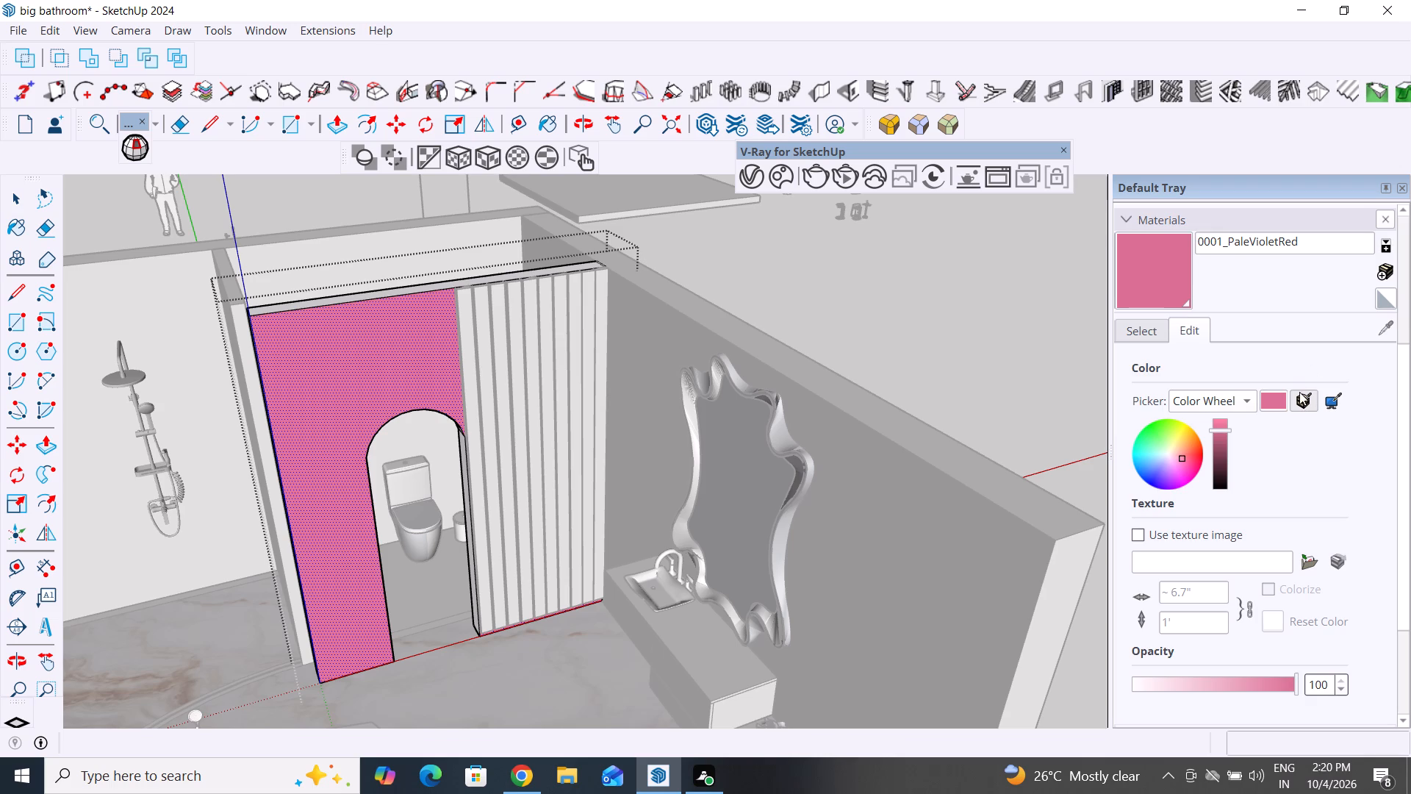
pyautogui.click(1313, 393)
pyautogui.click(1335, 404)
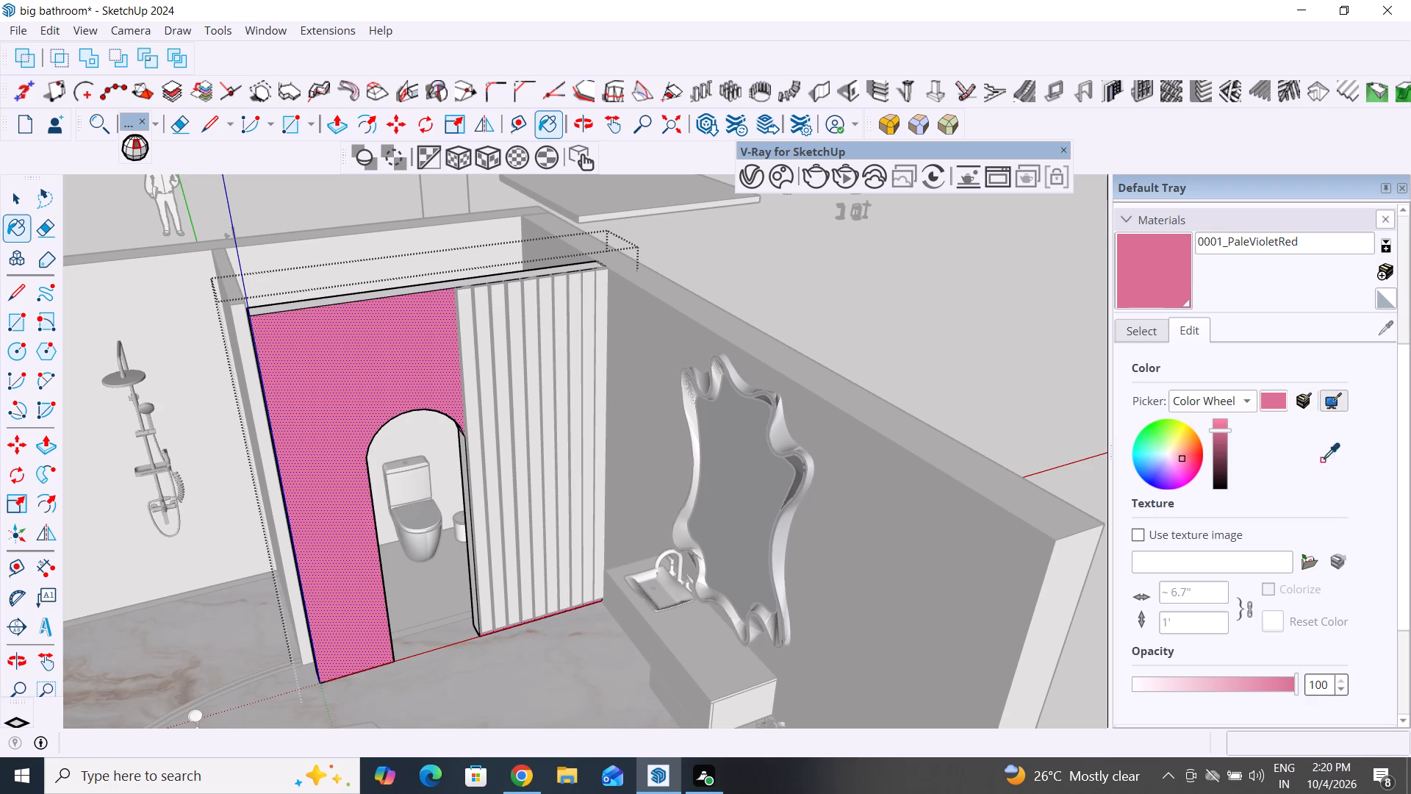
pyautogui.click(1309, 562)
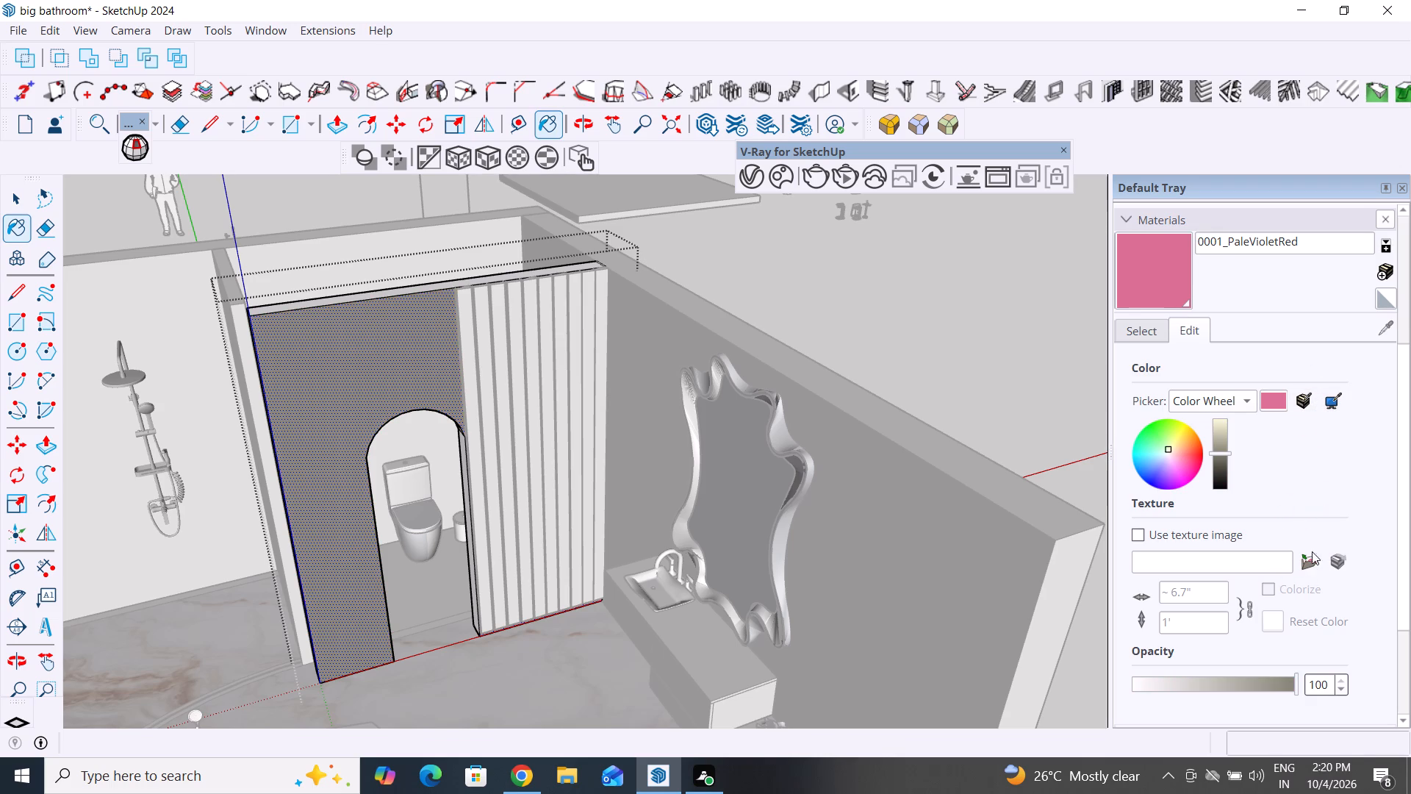
# Load PILLOW IMAGE 2 from the SKETCH UP REFARENCDE folder as the texture image of 0001_PaleVioletRed.
pyautogui.click(1312, 568)
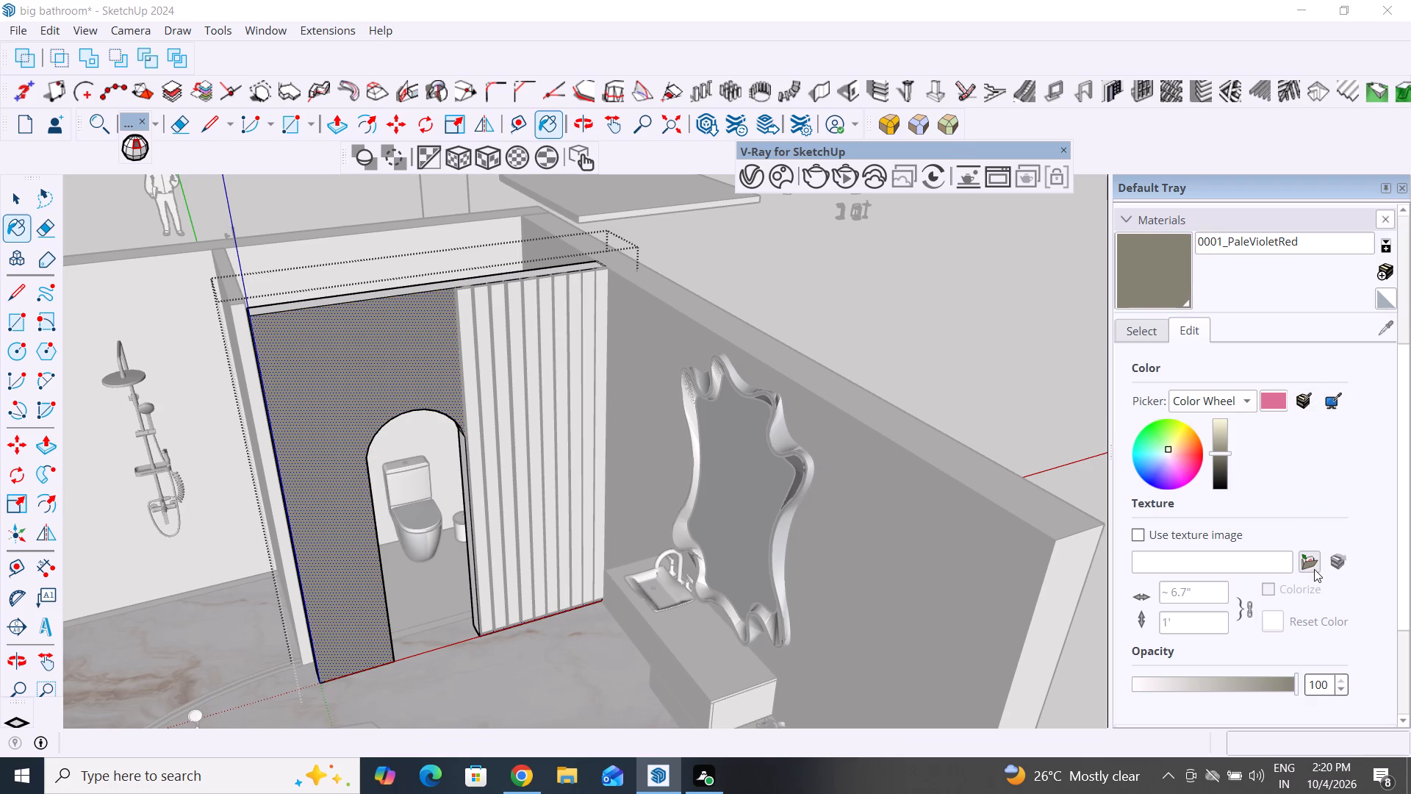
pyautogui.scroll(-2, 735, 375)
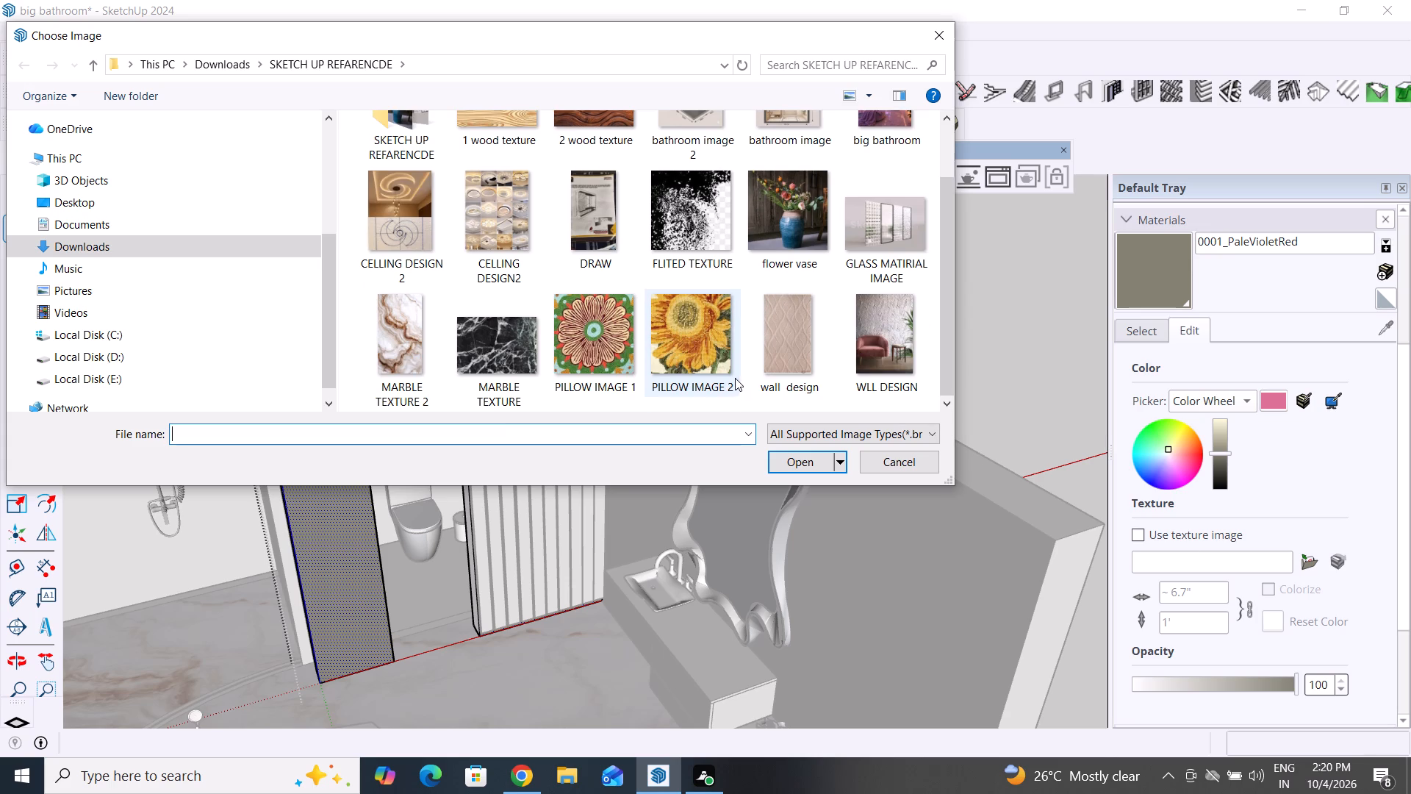
pyautogui.scroll(-1, 735, 378)
pyautogui.scroll(3, 714, 250)
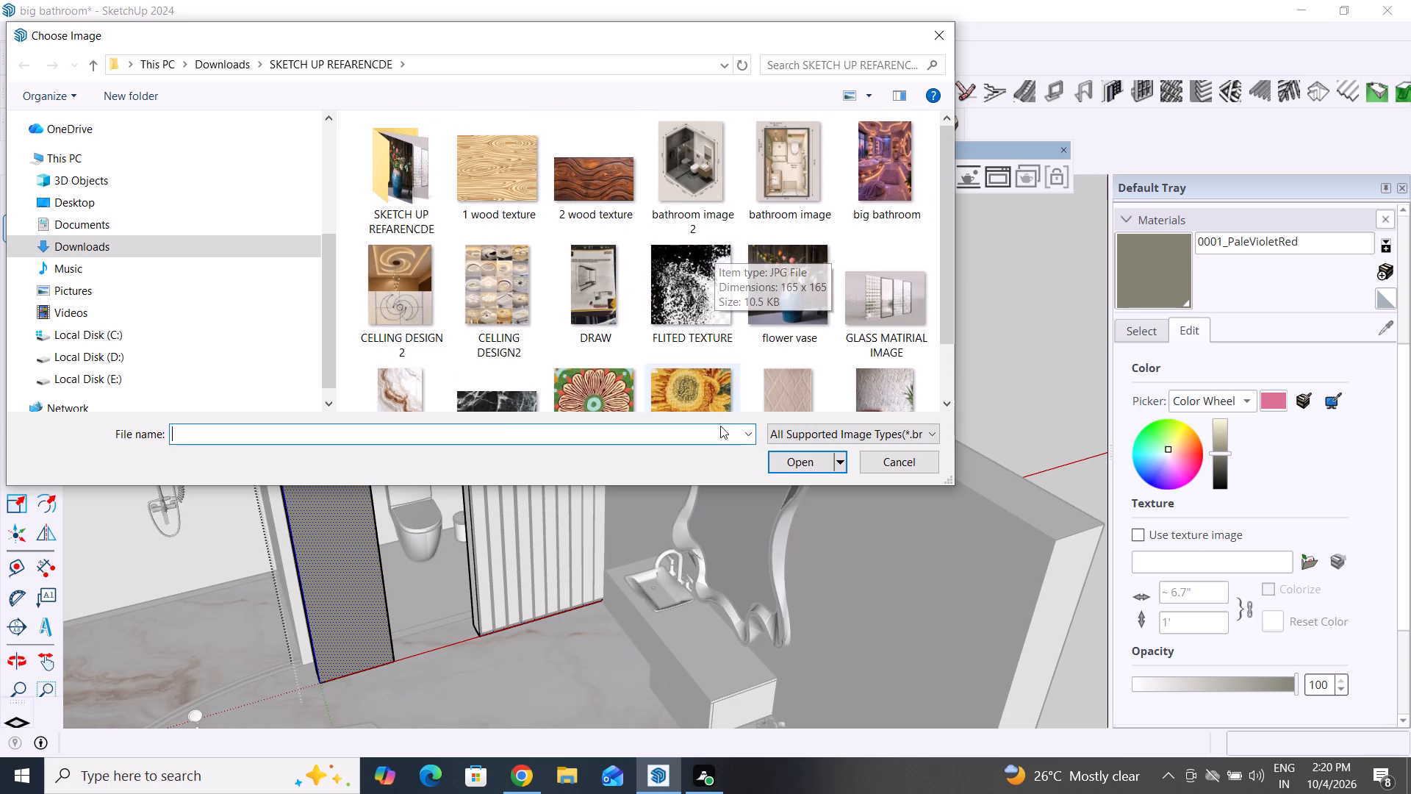
pyautogui.doubleClick(408, 201)
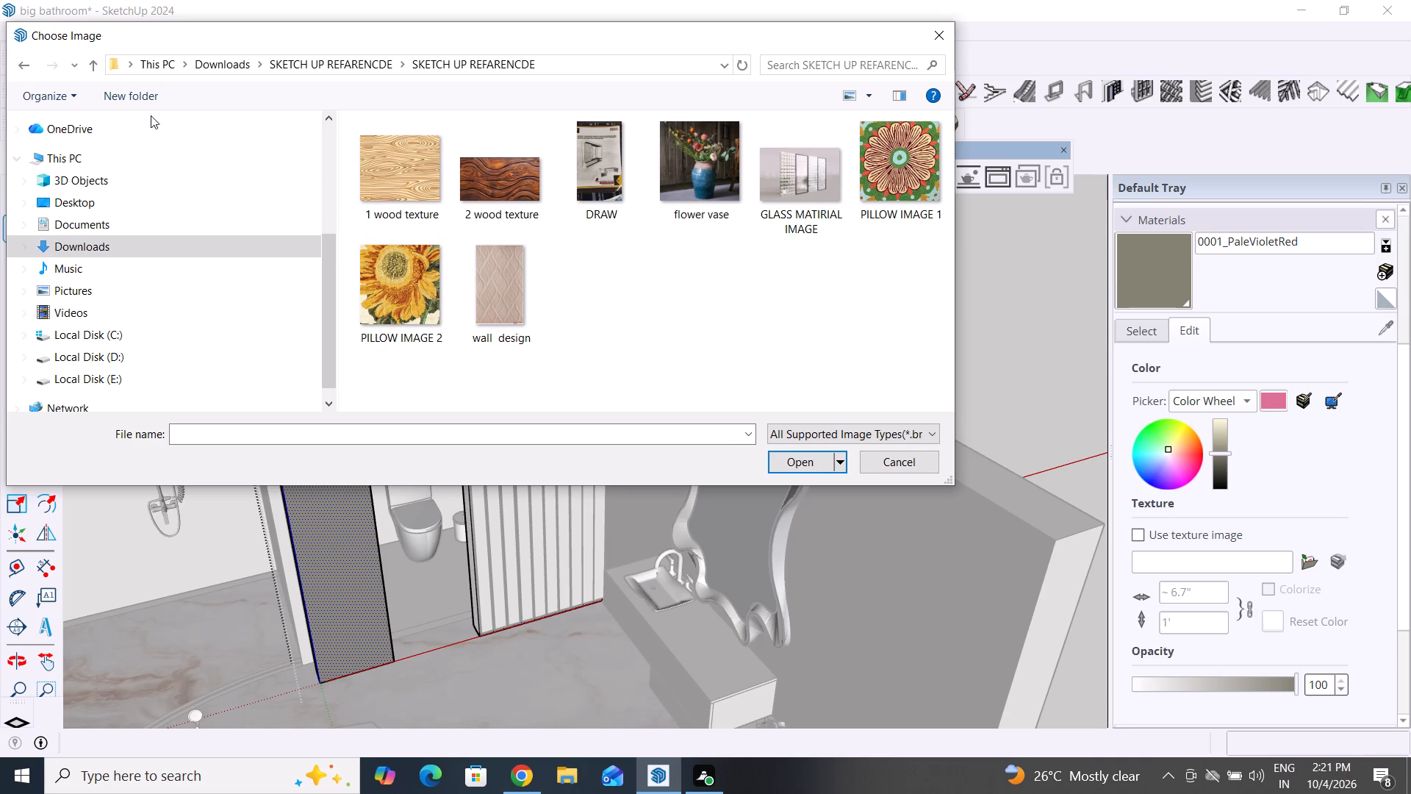
pyautogui.click(94, 63)
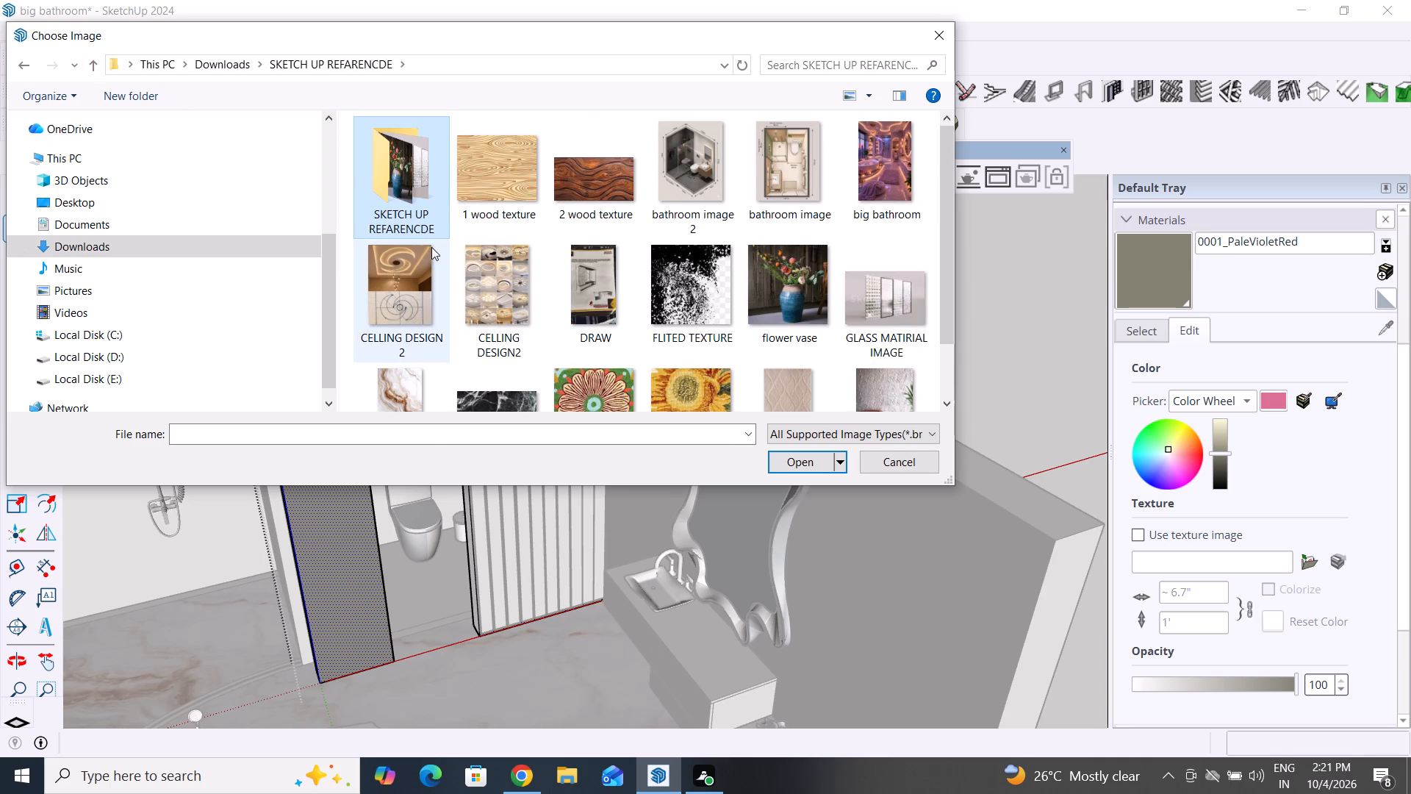
pyautogui.scroll(-2, 431, 247)
pyautogui.scroll(-3, 787, 340)
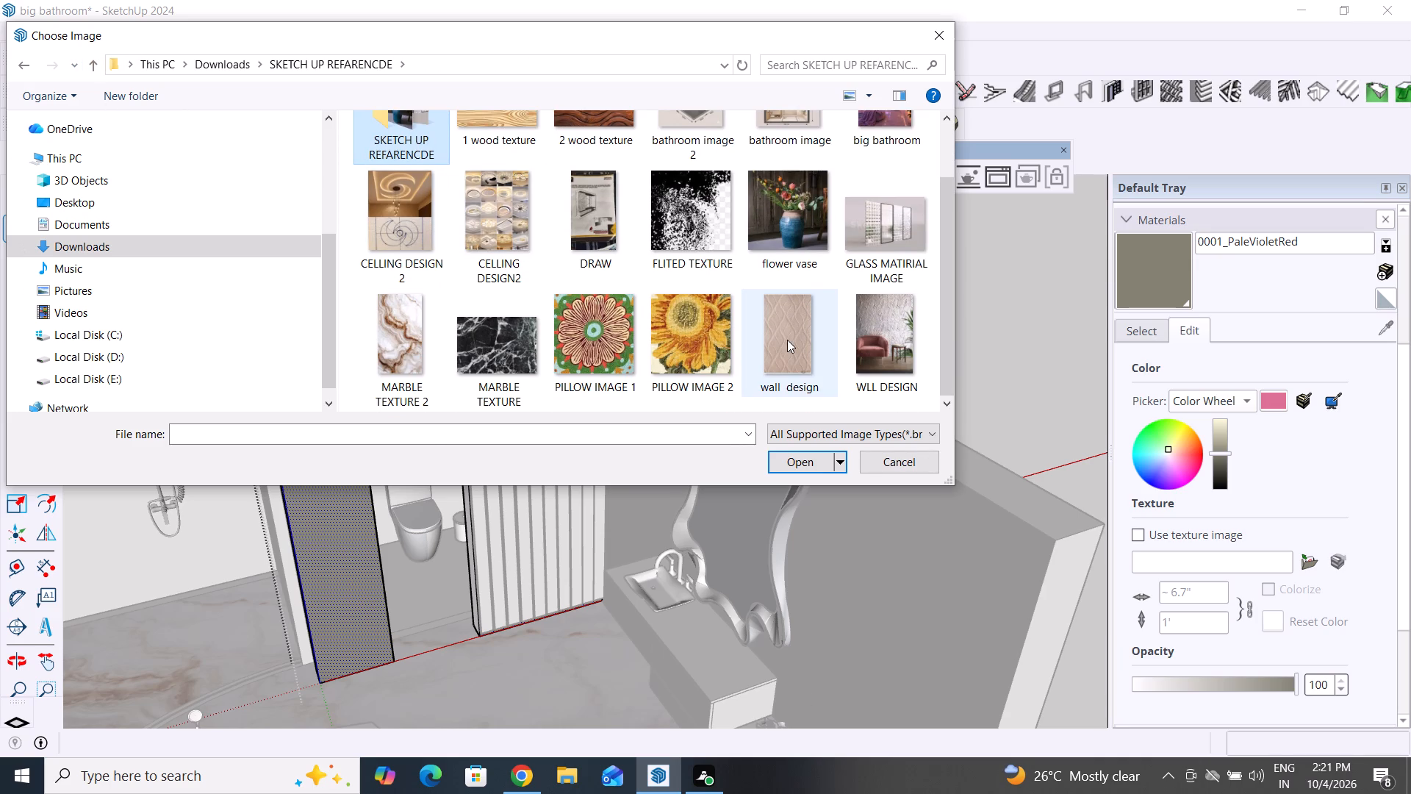
pyautogui.scroll(3, 676, 341)
pyautogui.scroll(-2, 676, 341)
pyautogui.click(676, 341)
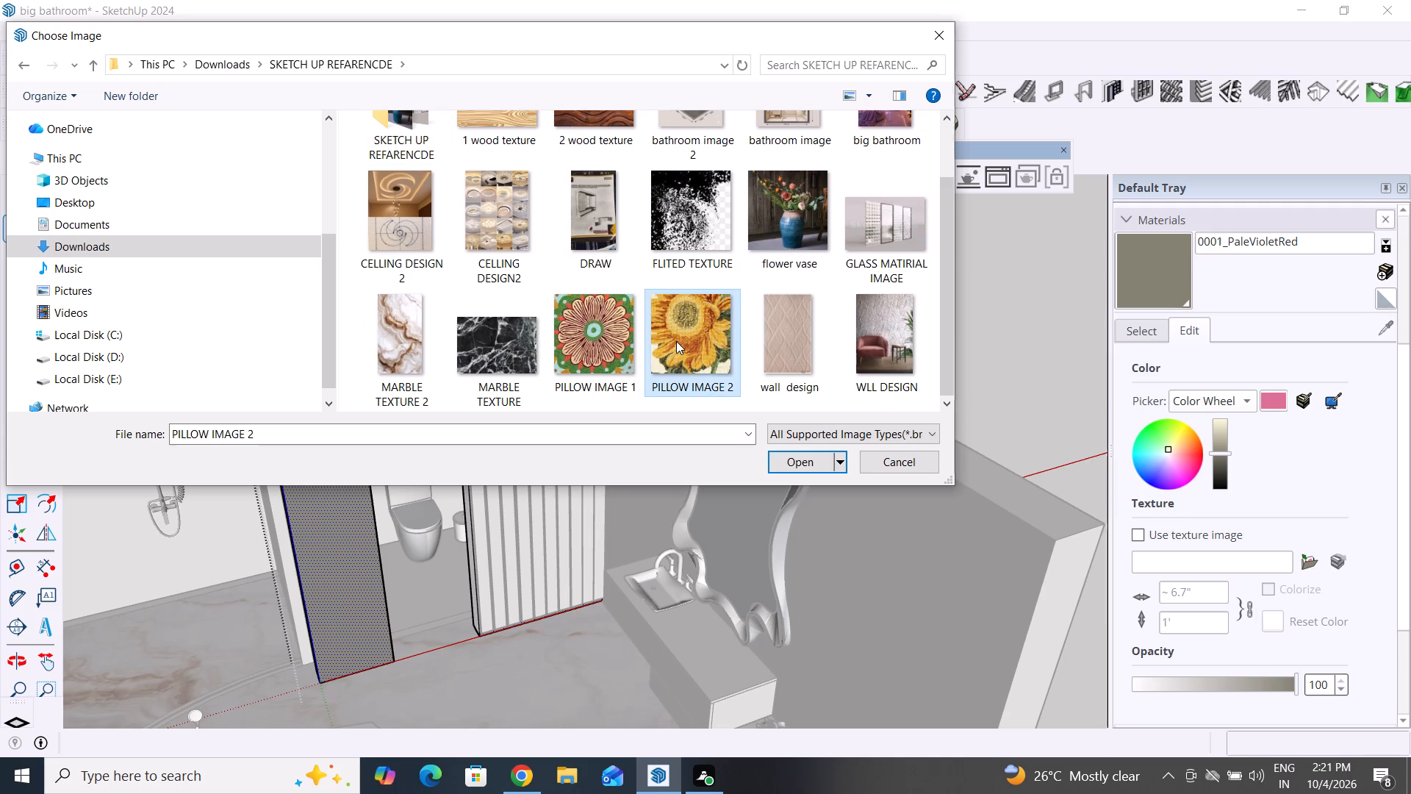
pyautogui.click(811, 465)
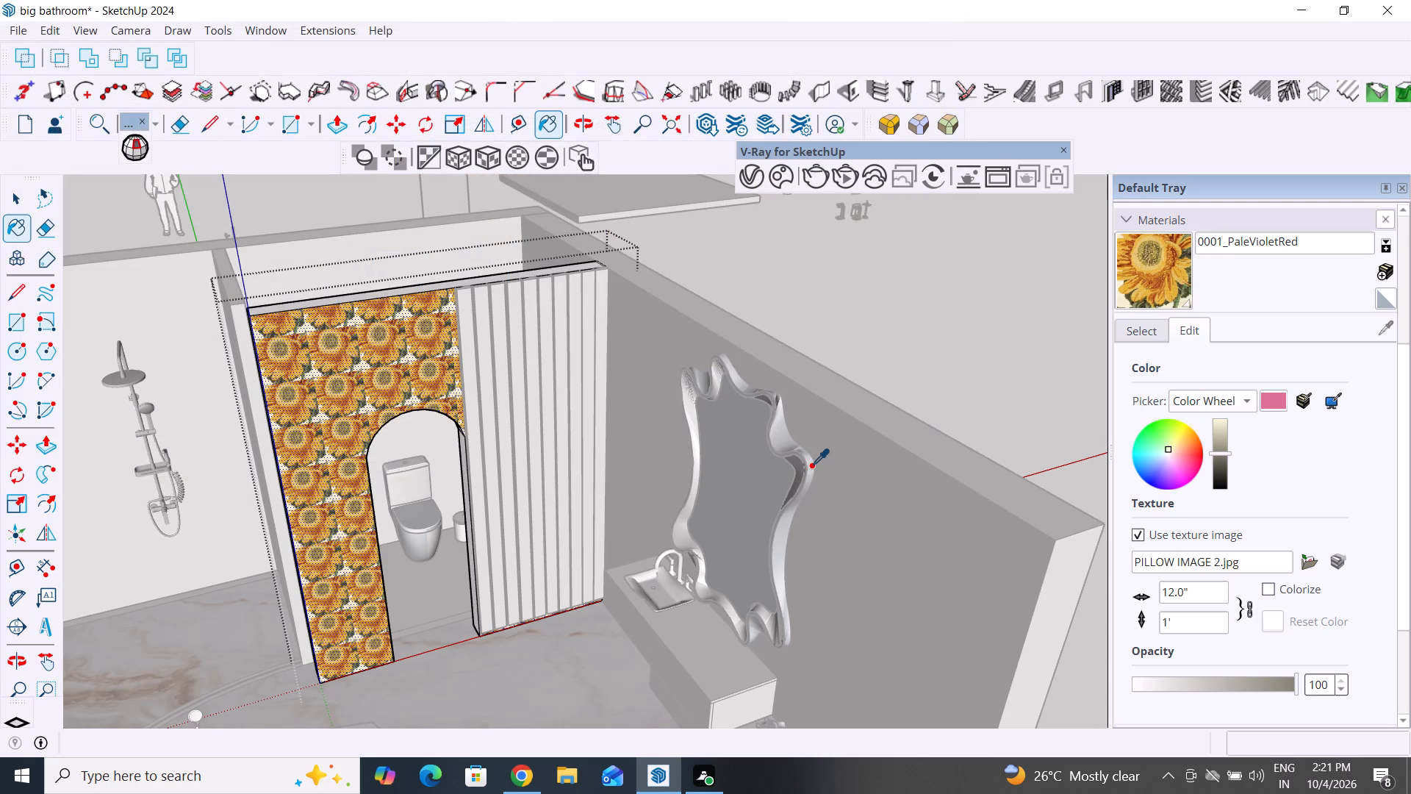
# Stretch the sunflower texture across the arched front face with V-Ray's fitted tri-planar projection, and close the partition's editing.
pyautogui.click(493, 160)
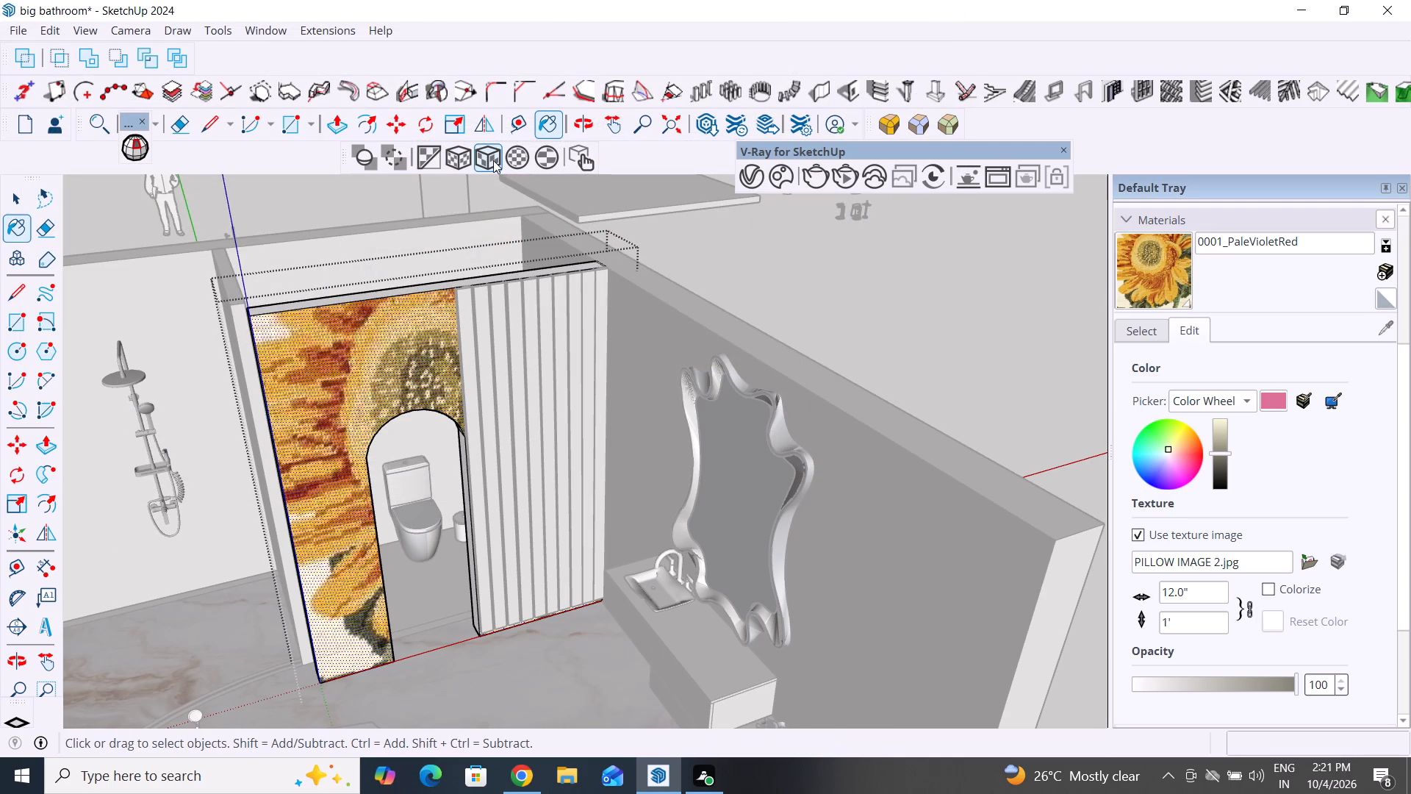
pyautogui.scroll(-3, 484, 495)
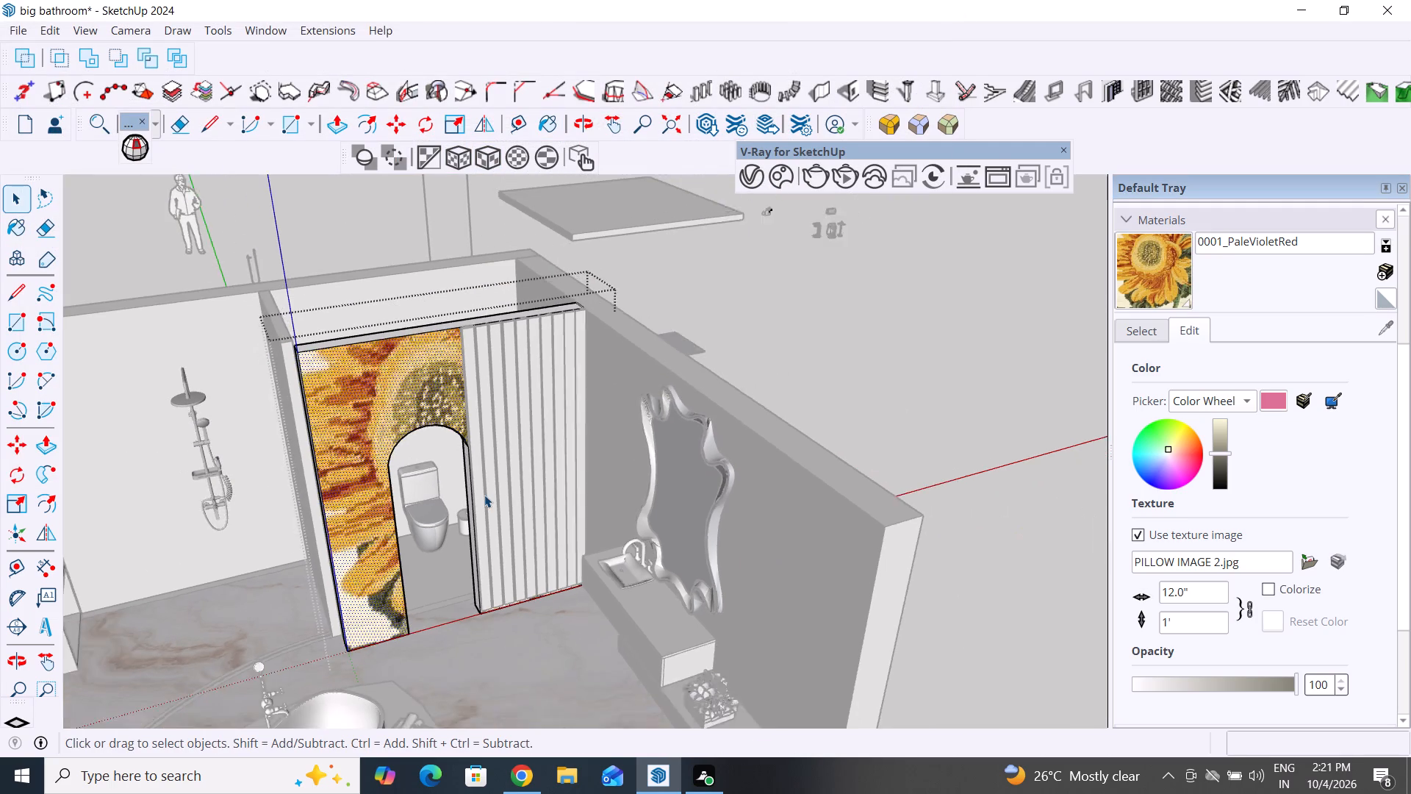
pyautogui.scroll(-5, 484, 495)
pyautogui.moveTo(502, 537); pyautogui.dragTo(430, 543, button='middle')
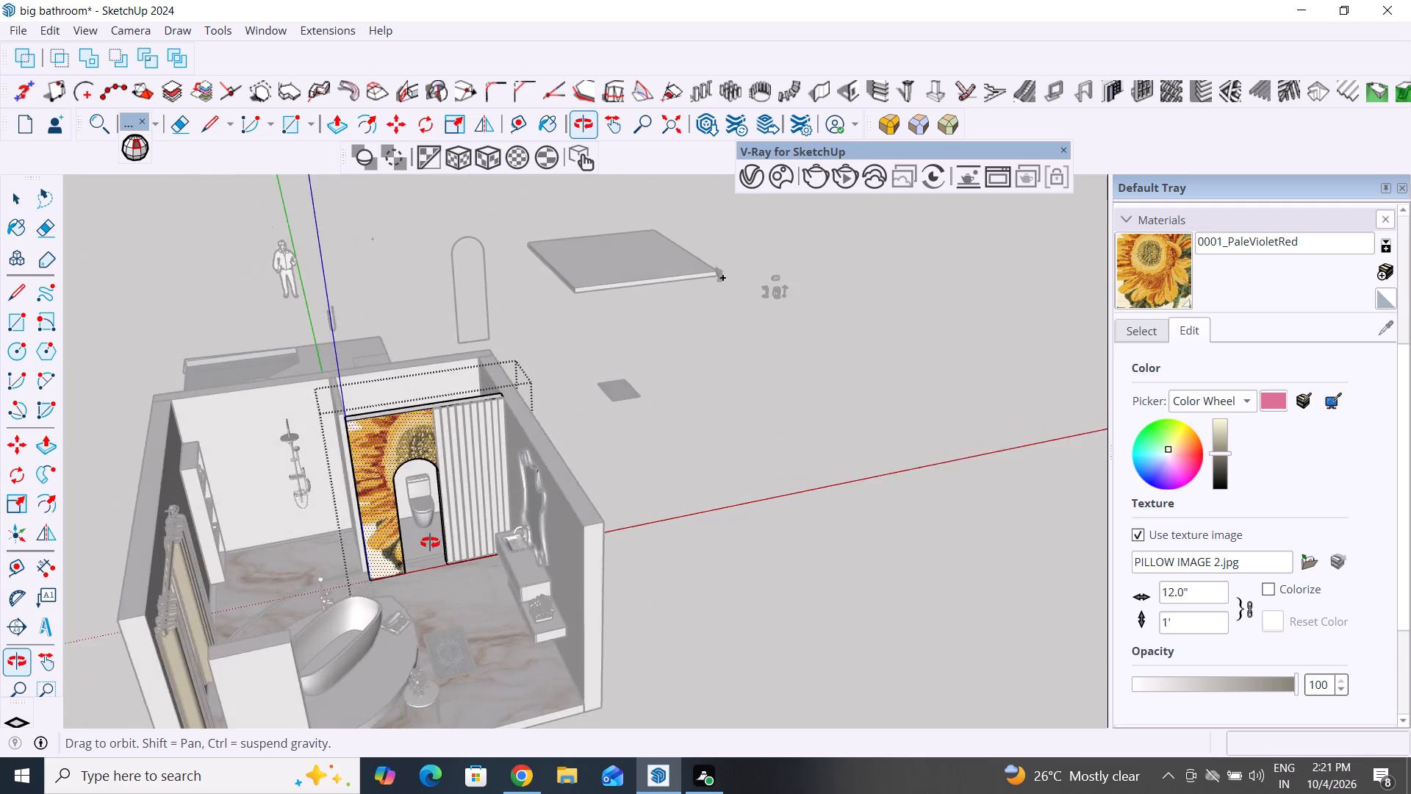
pyautogui.moveTo(430, 543); pyautogui.dragTo(642, 537, button='middle')
pyautogui.scroll(11, 658, 493)
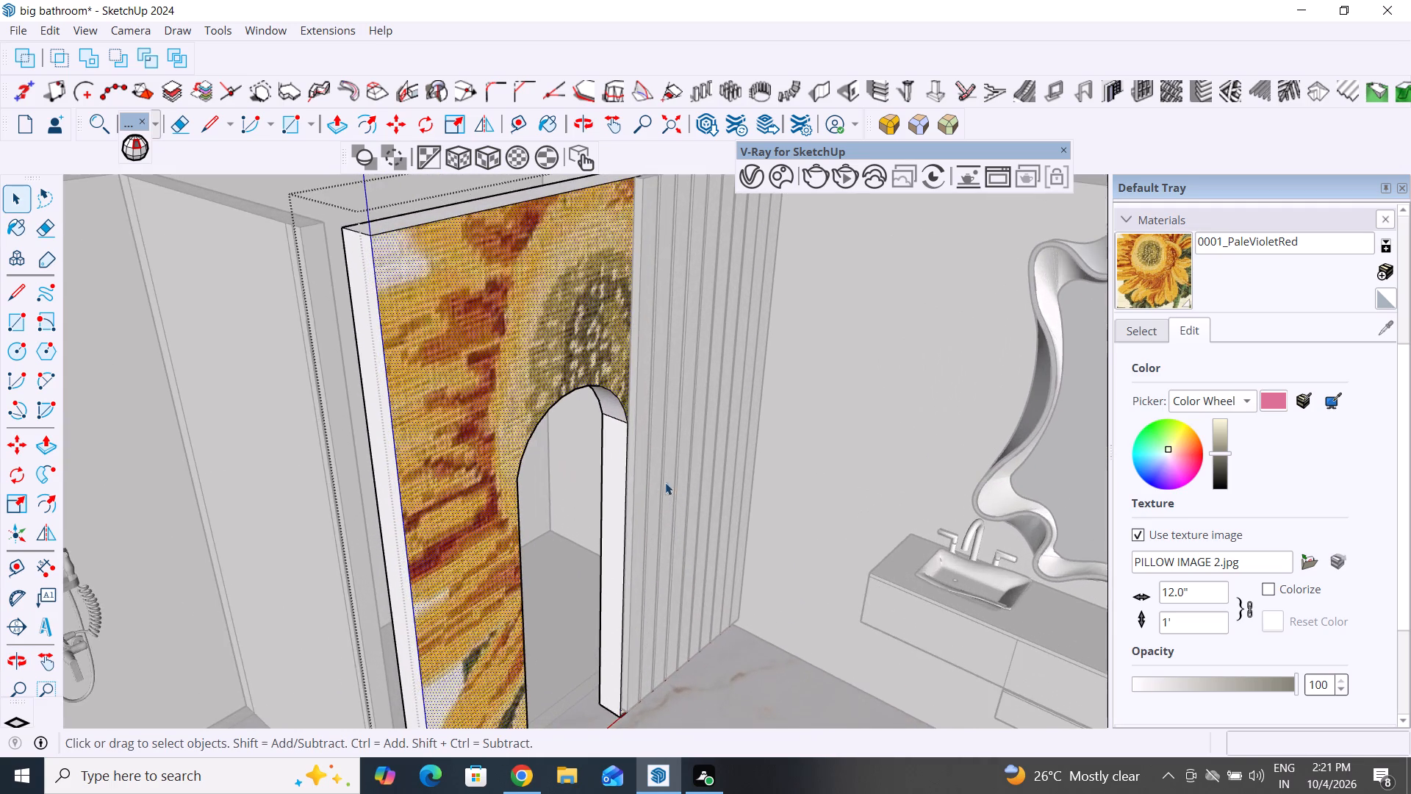
pyautogui.scroll(1, 682, 498)
pyautogui.scroll(-6, 677, 503)
pyautogui.moveTo(693, 559); pyautogui.dragTo(693, 560, button='middle')
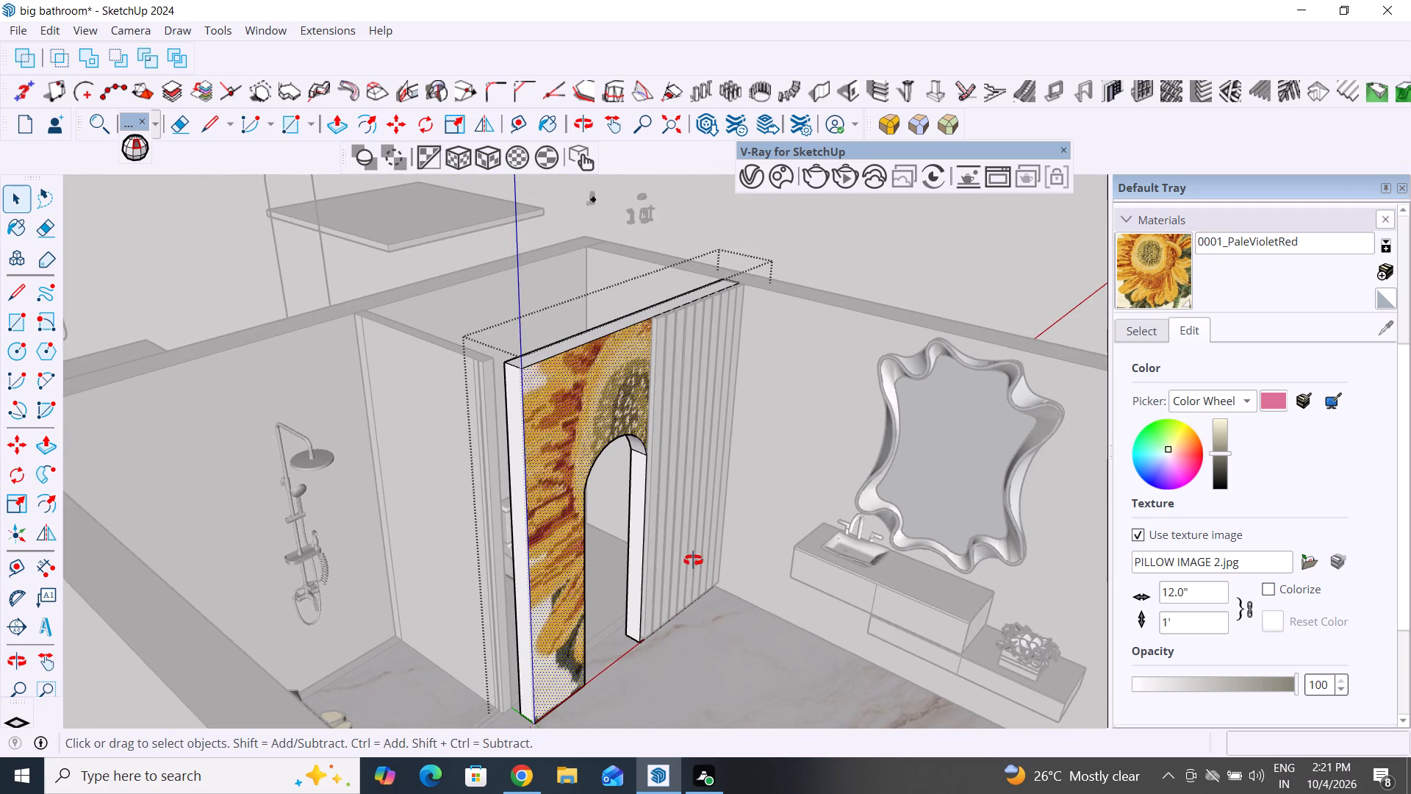
pyautogui.moveTo(693, 560); pyautogui.dragTo(567, 520, button='middle')
pyautogui.click(896, 285)
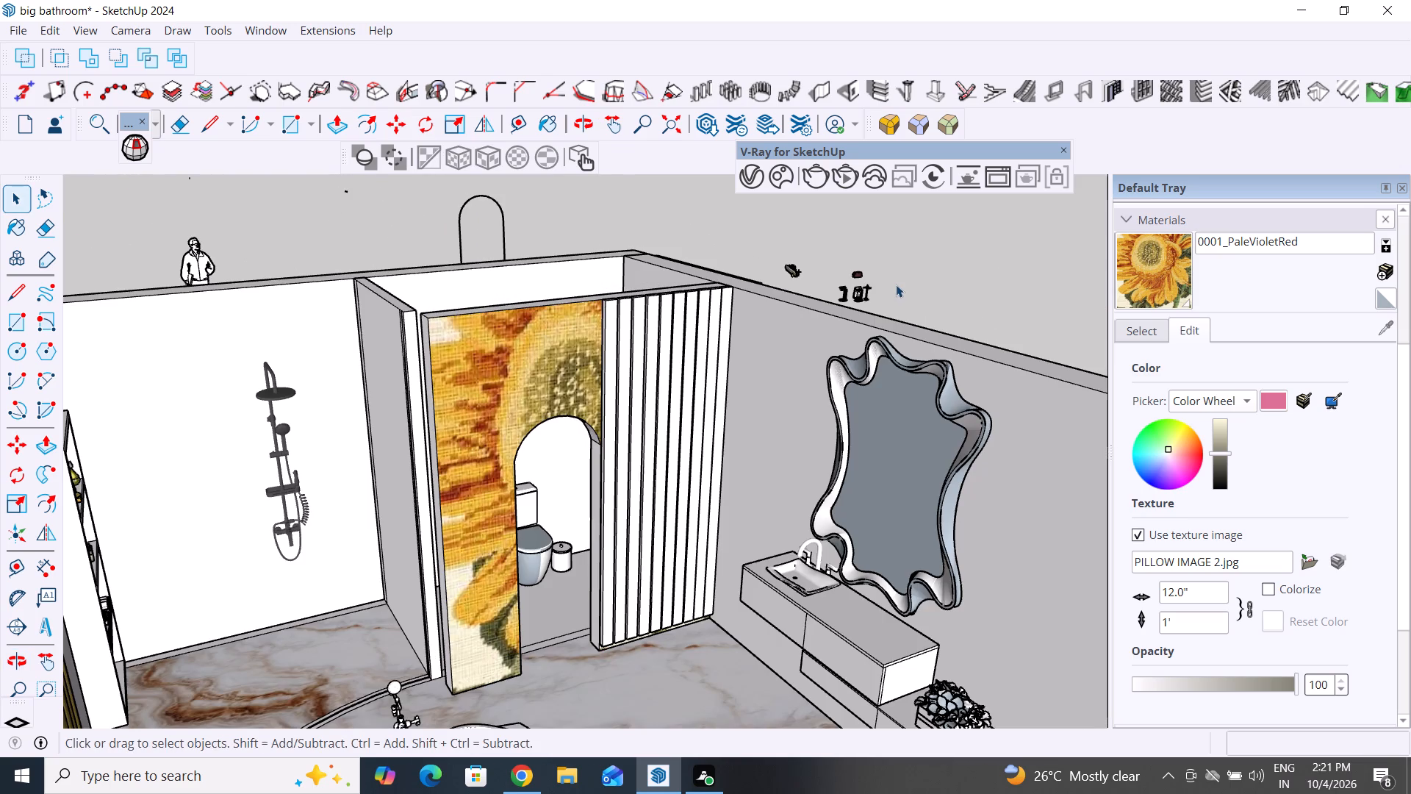
# Examine the sunflower-textured arched partition within the bathroom from several angles.
pyautogui.scroll(-3, 481, 515)
pyautogui.moveTo(650, 584); pyautogui.dragTo(523, 588, button='middle')
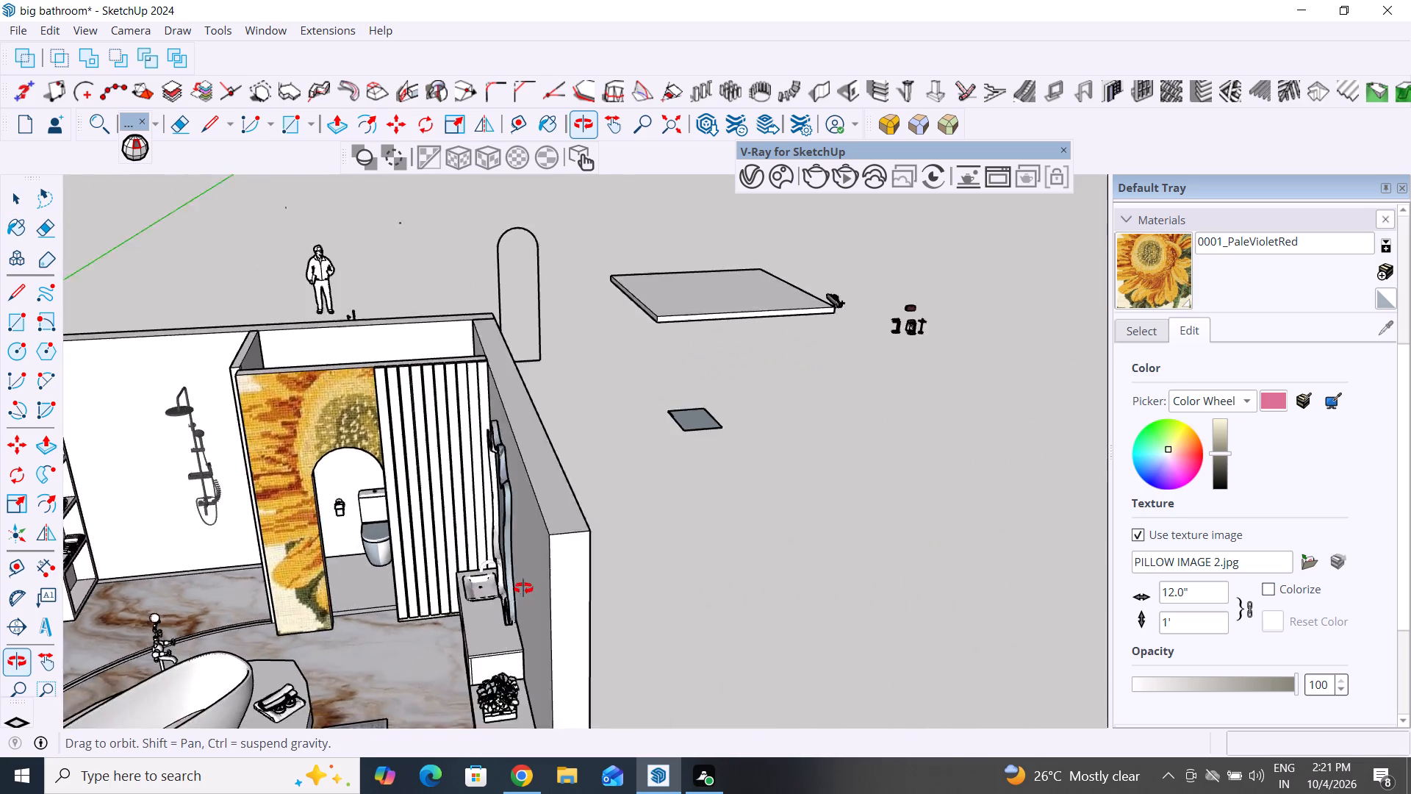
pyautogui.moveTo(523, 588); pyautogui.dragTo(534, 578, button='middle')
pyautogui.scroll(4, 441, 471)
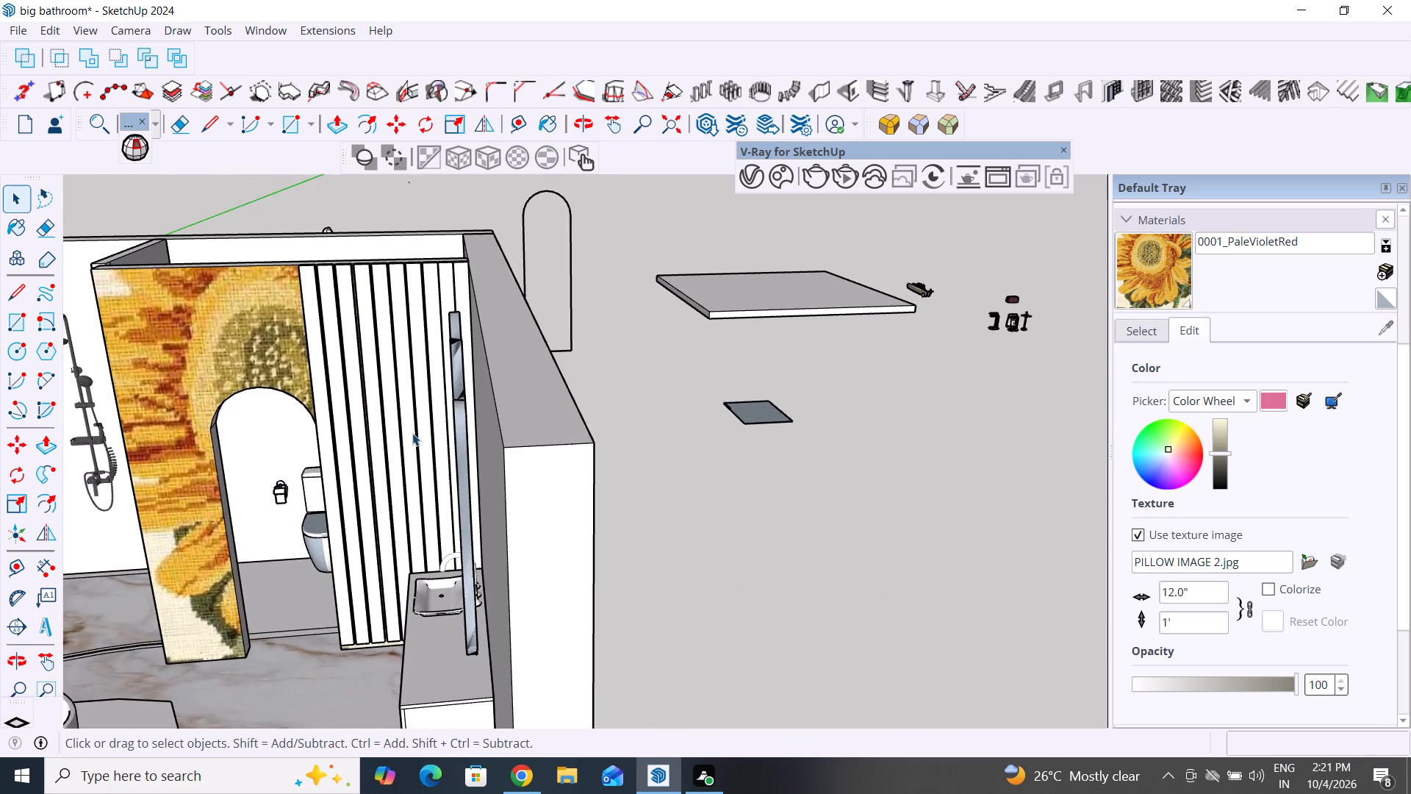
pyautogui.scroll(1, 412, 432)
pyautogui.scroll(-5, 395, 432)
pyautogui.moveTo(324, 489); pyautogui.dragTo(422, 482, button='middle')
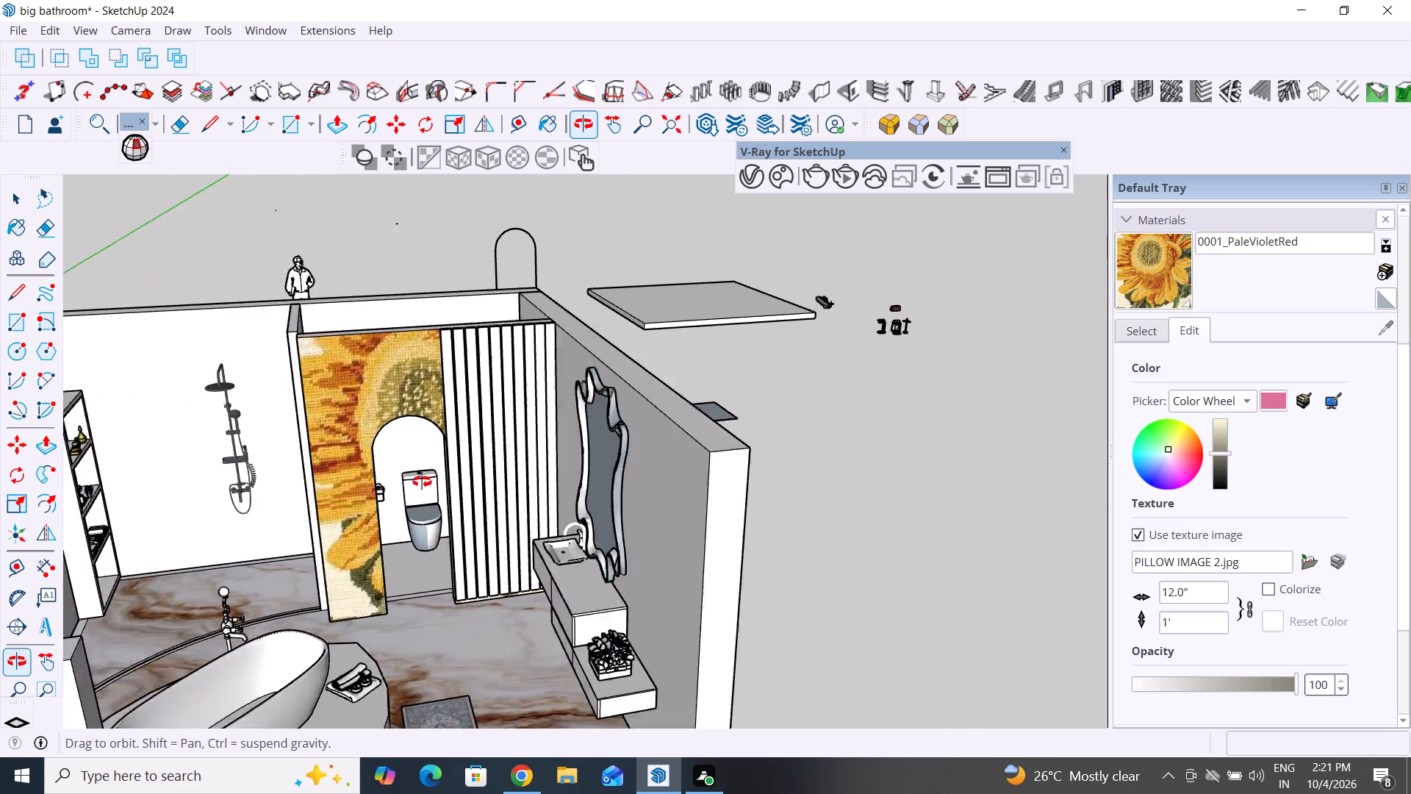
pyautogui.moveTo(422, 482); pyautogui.dragTo(423, 482, button='middle')
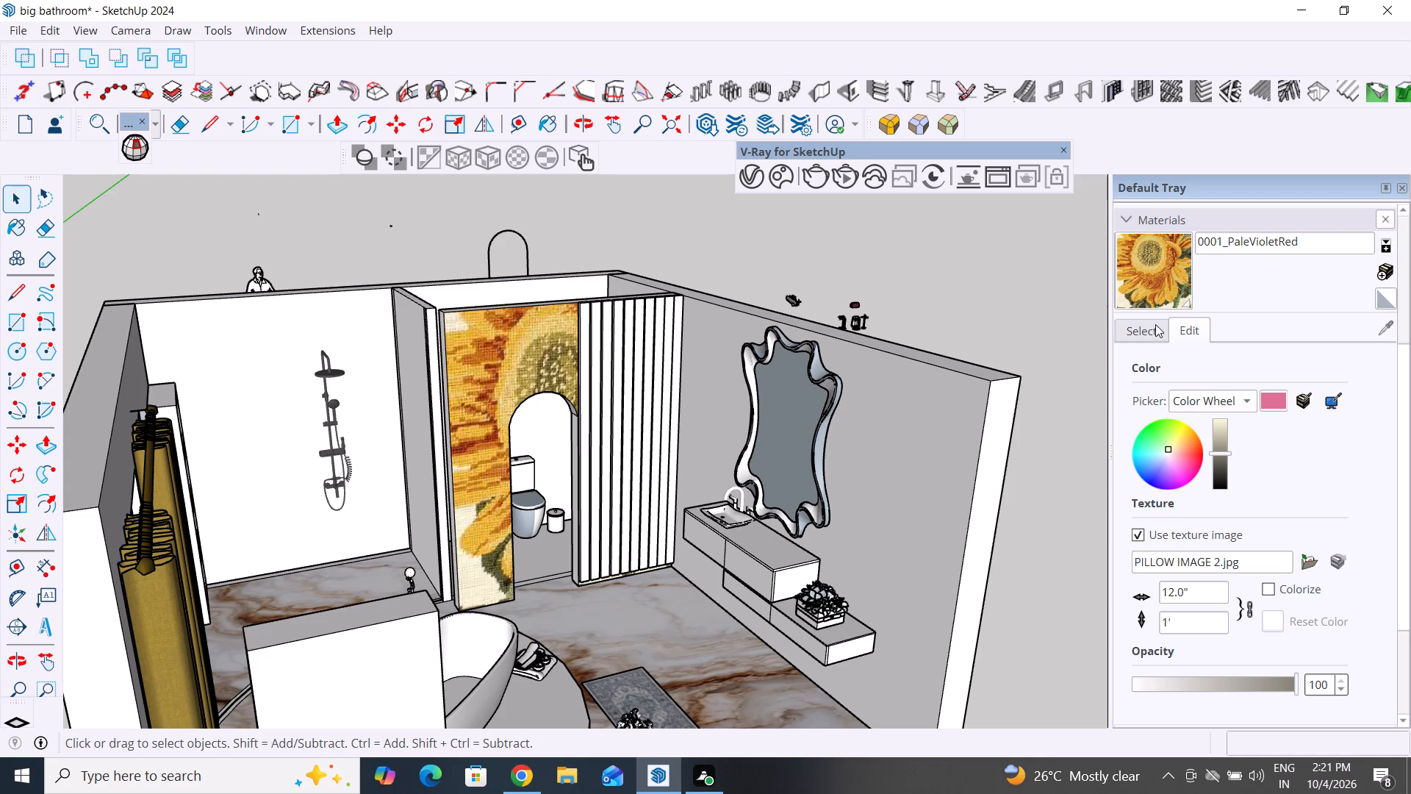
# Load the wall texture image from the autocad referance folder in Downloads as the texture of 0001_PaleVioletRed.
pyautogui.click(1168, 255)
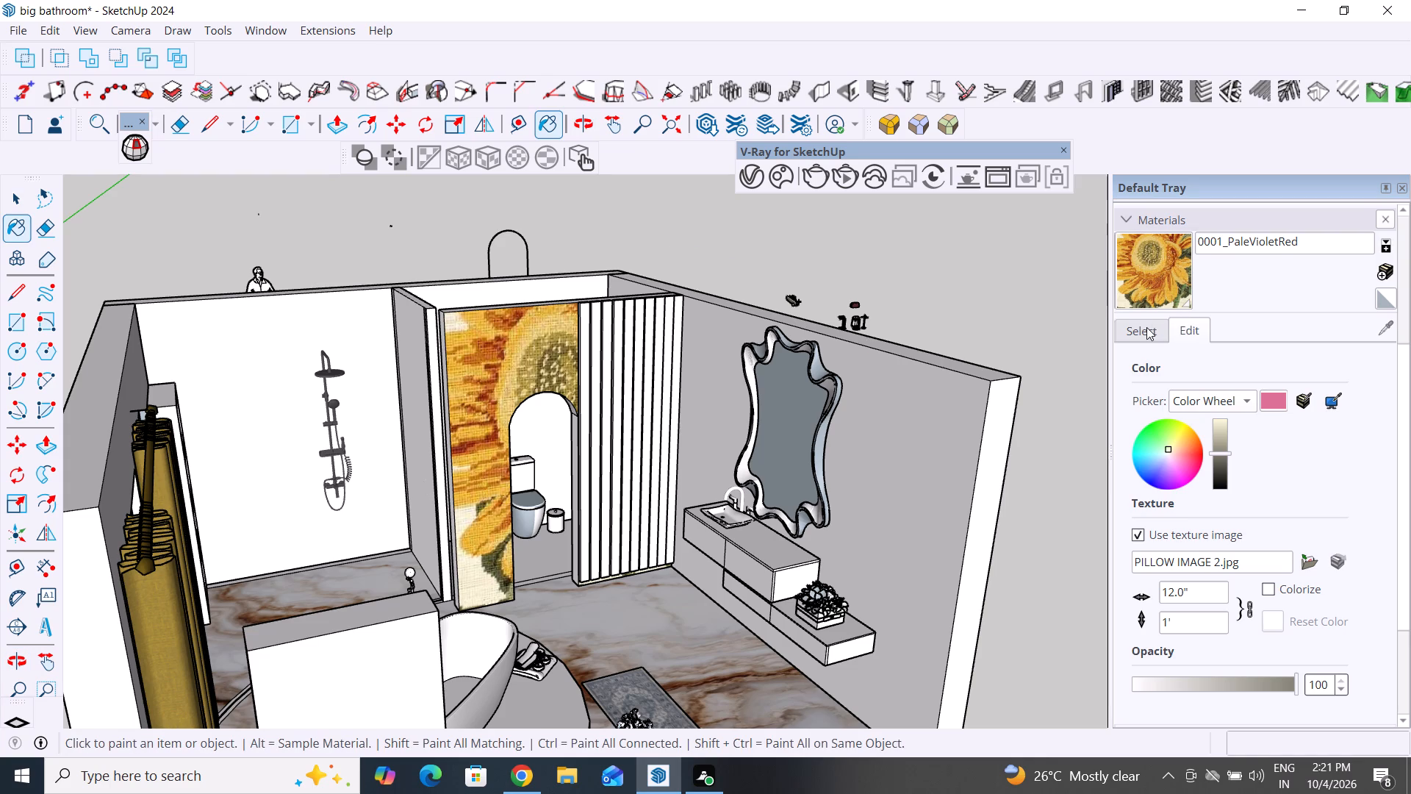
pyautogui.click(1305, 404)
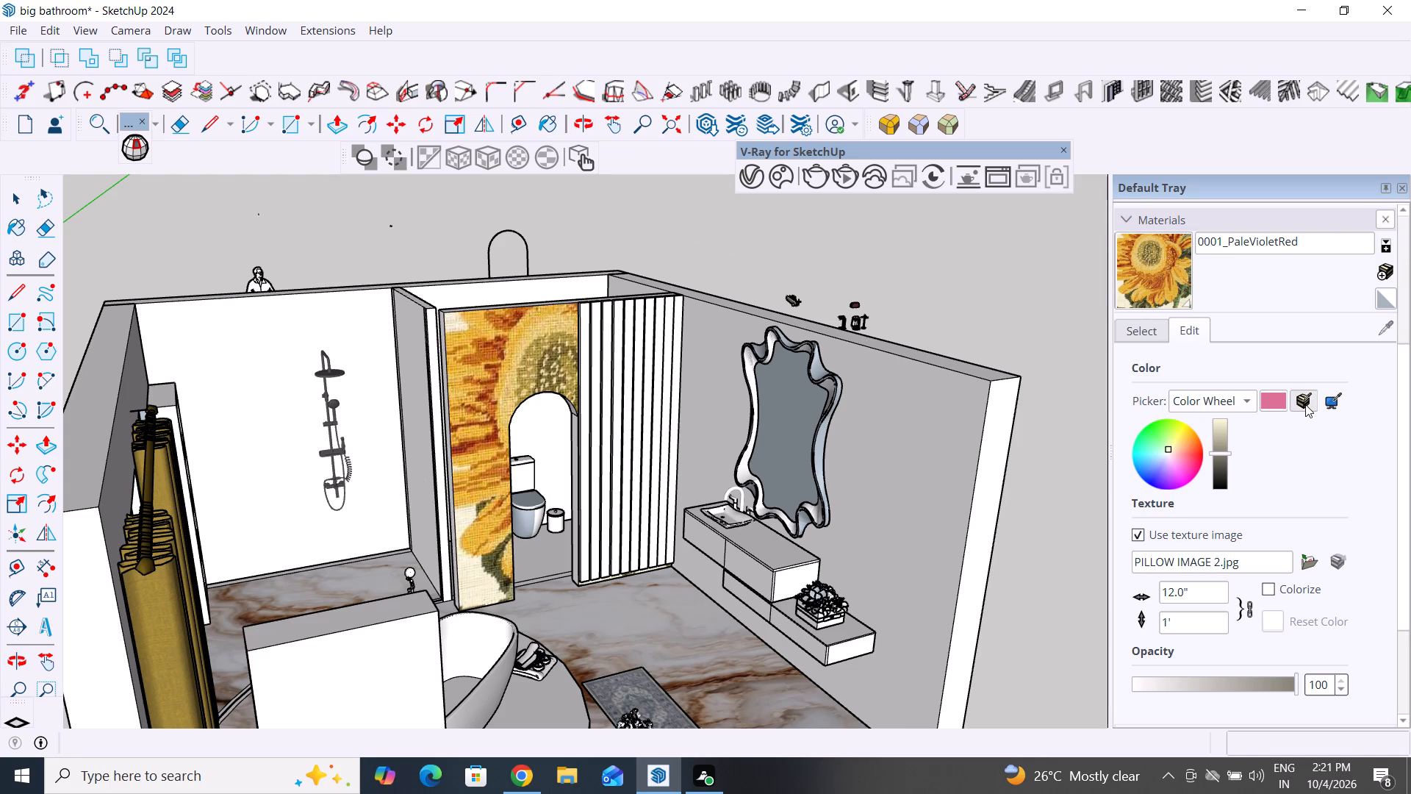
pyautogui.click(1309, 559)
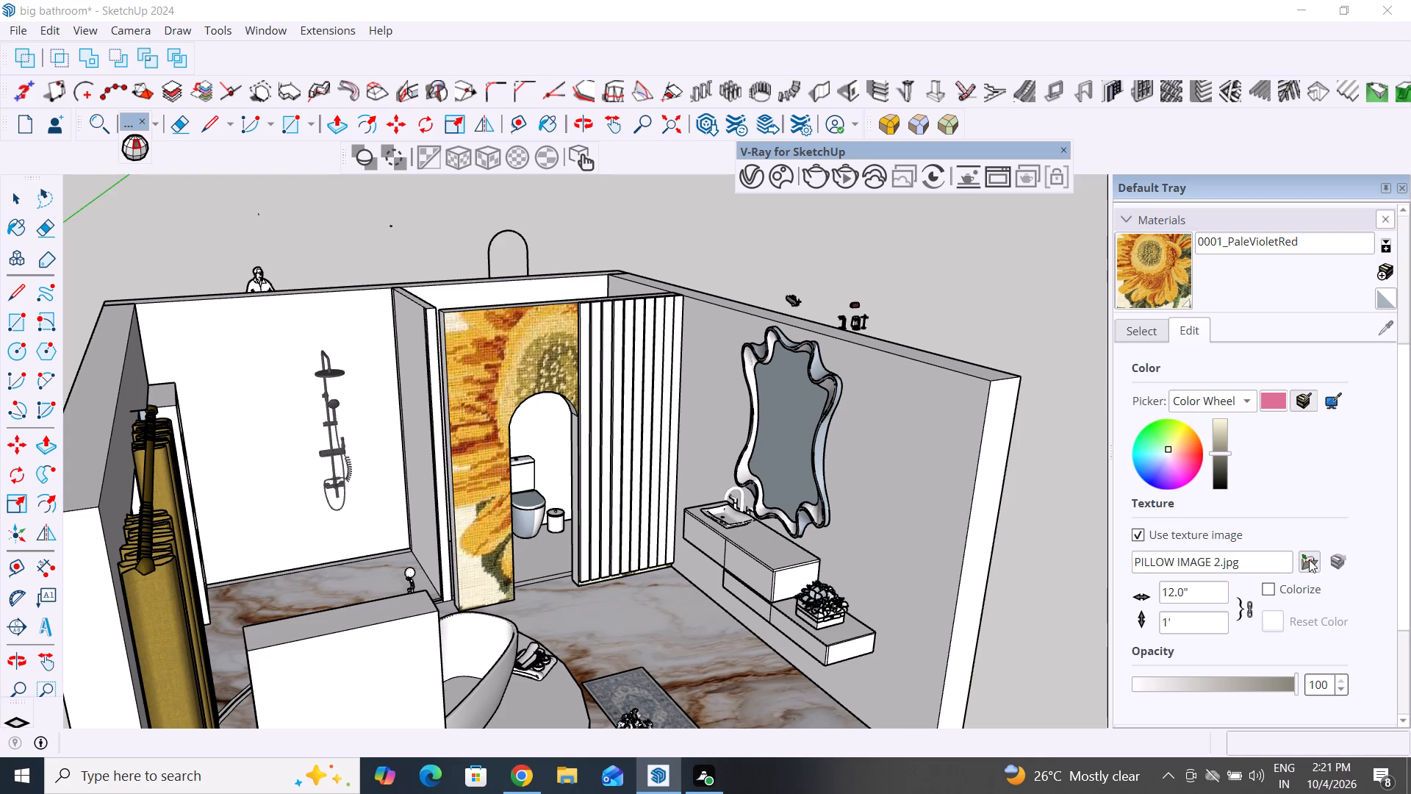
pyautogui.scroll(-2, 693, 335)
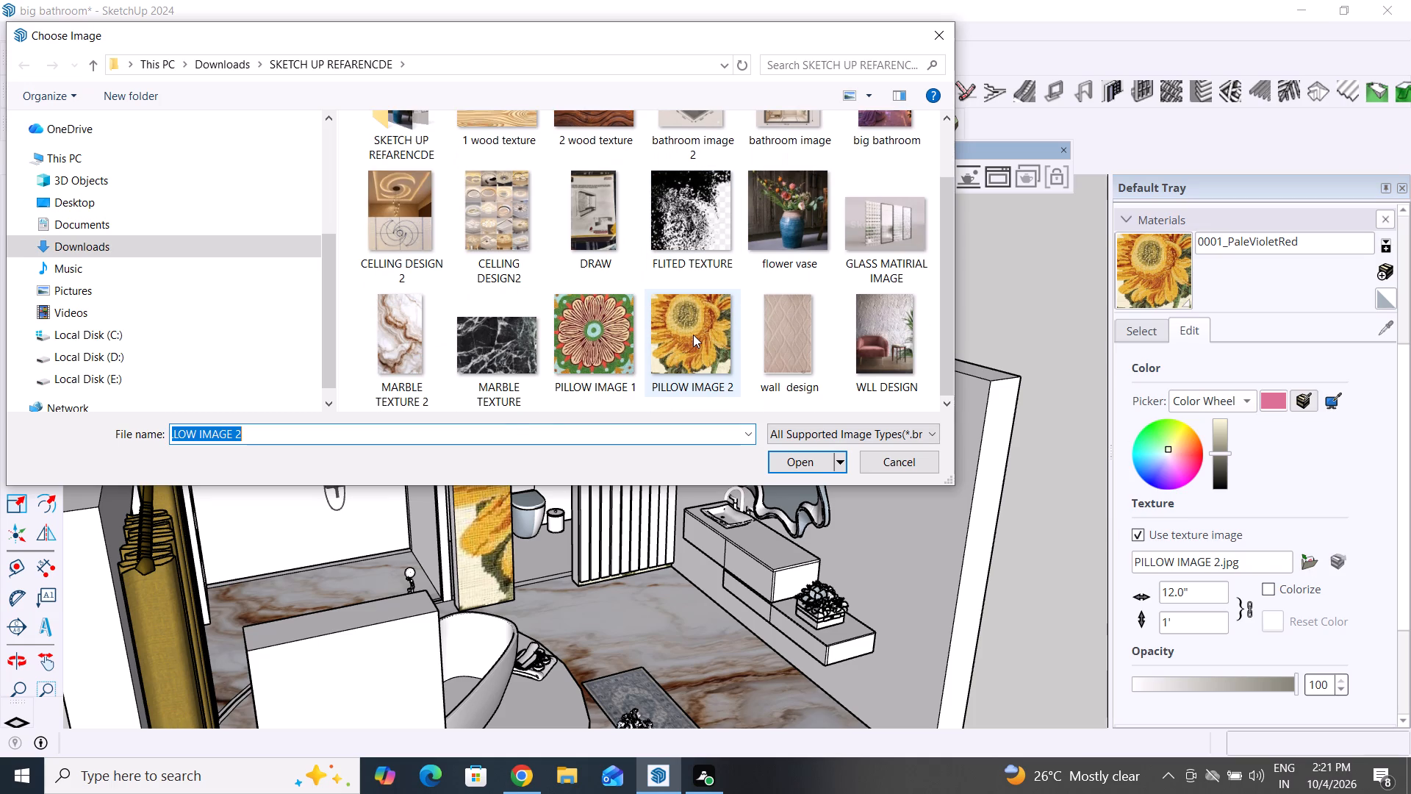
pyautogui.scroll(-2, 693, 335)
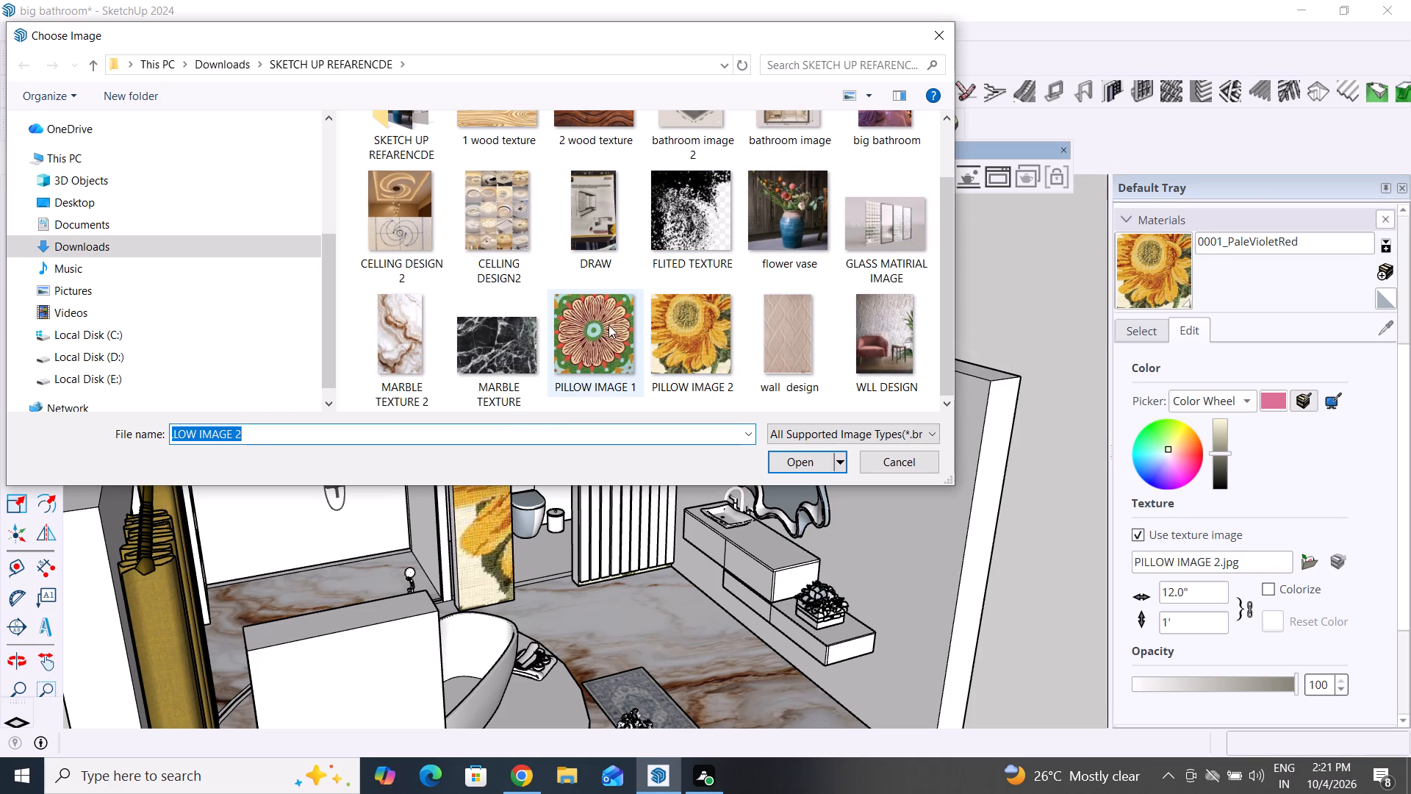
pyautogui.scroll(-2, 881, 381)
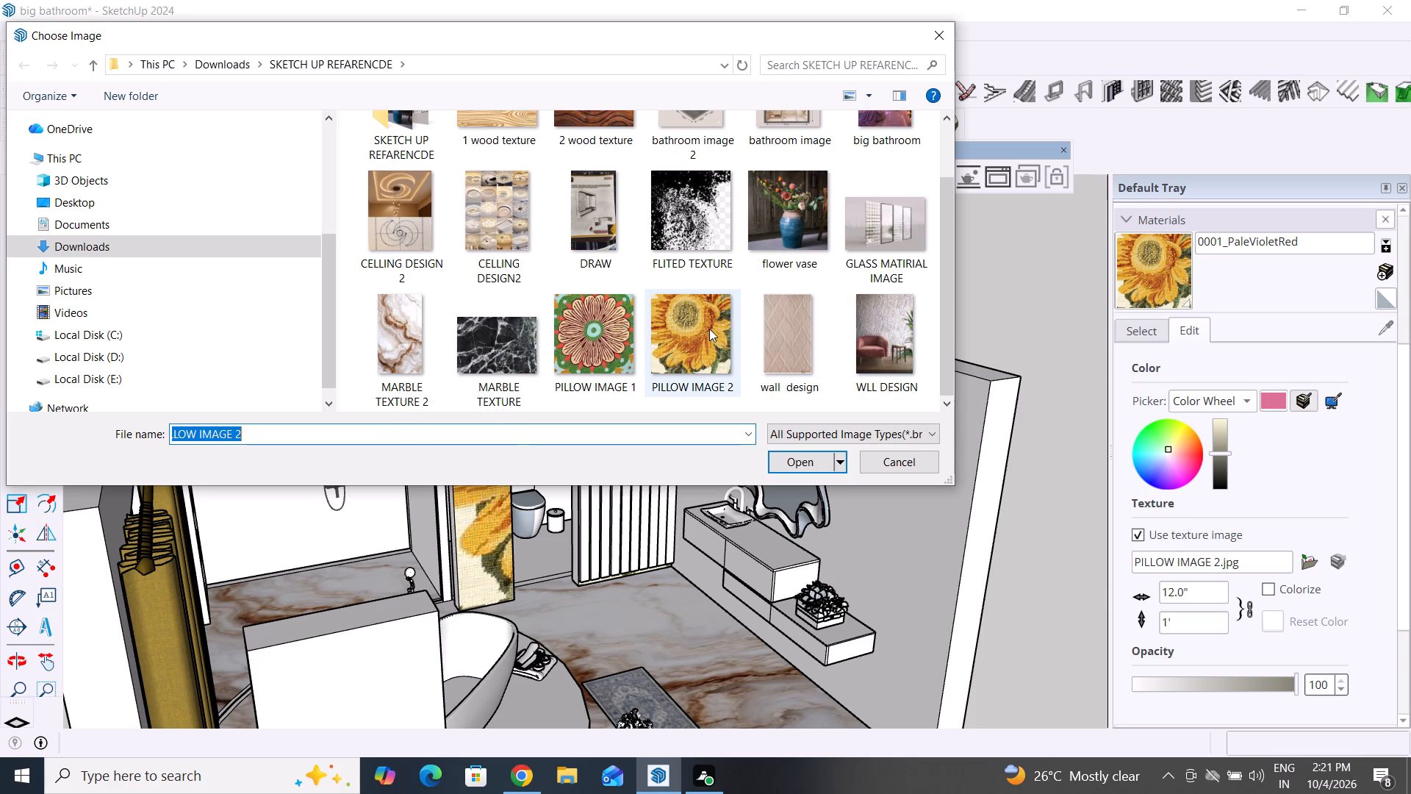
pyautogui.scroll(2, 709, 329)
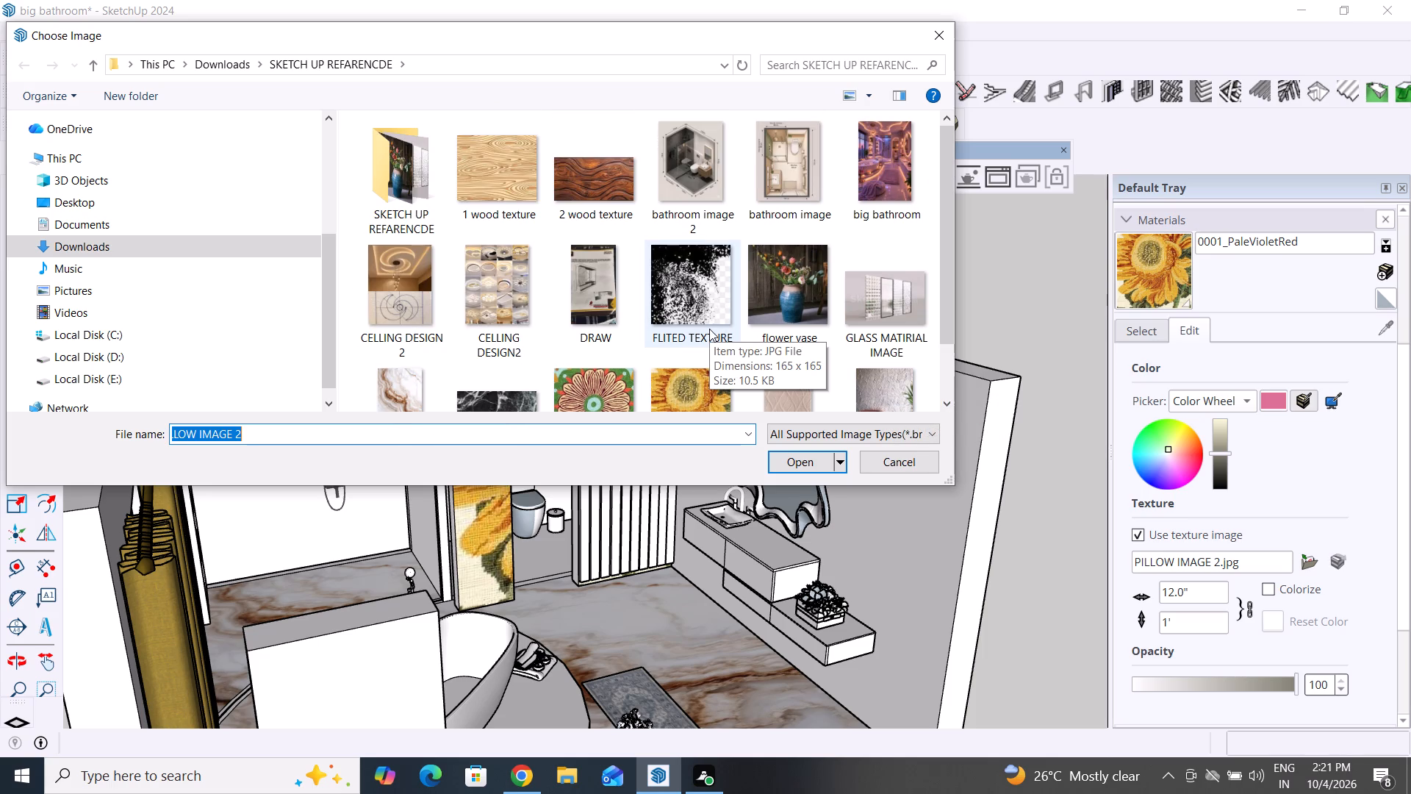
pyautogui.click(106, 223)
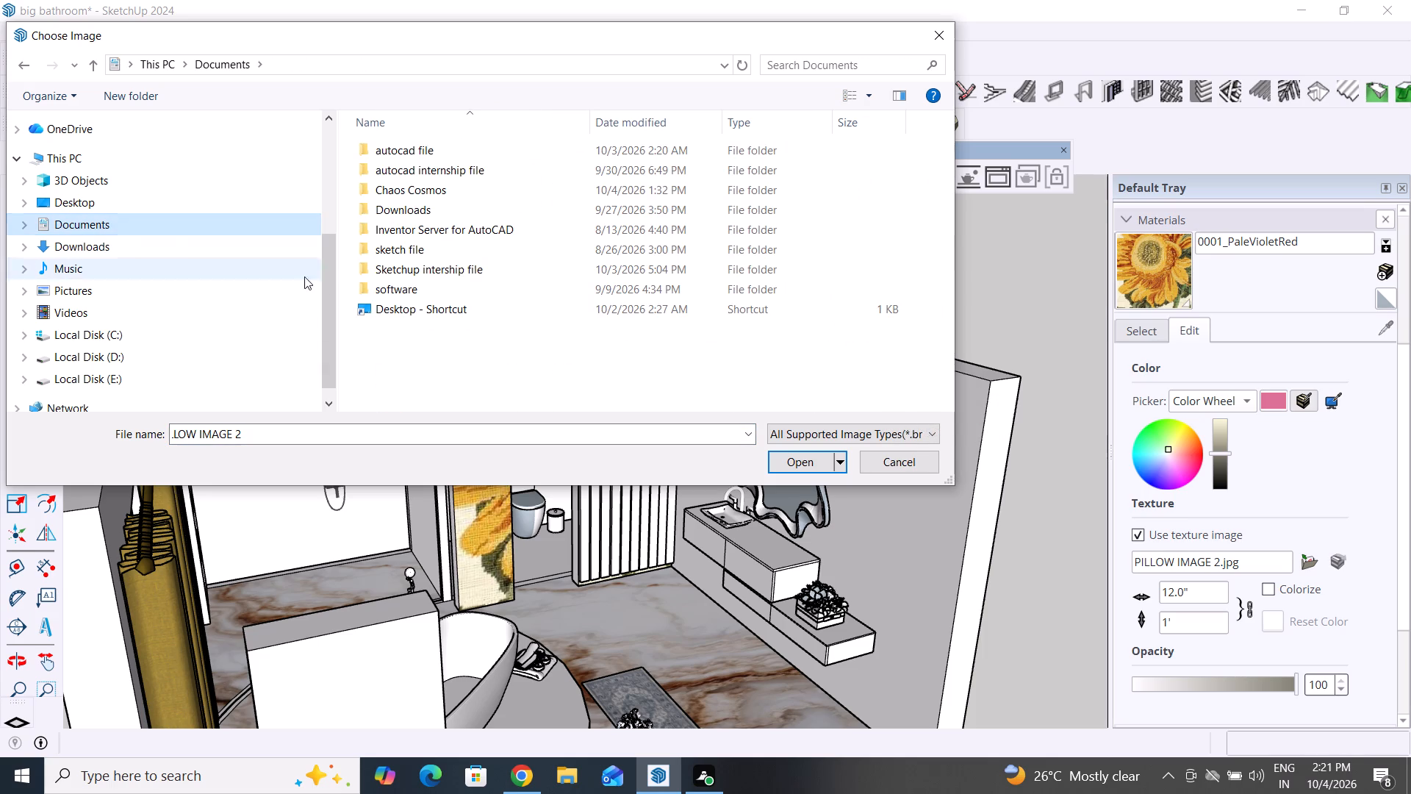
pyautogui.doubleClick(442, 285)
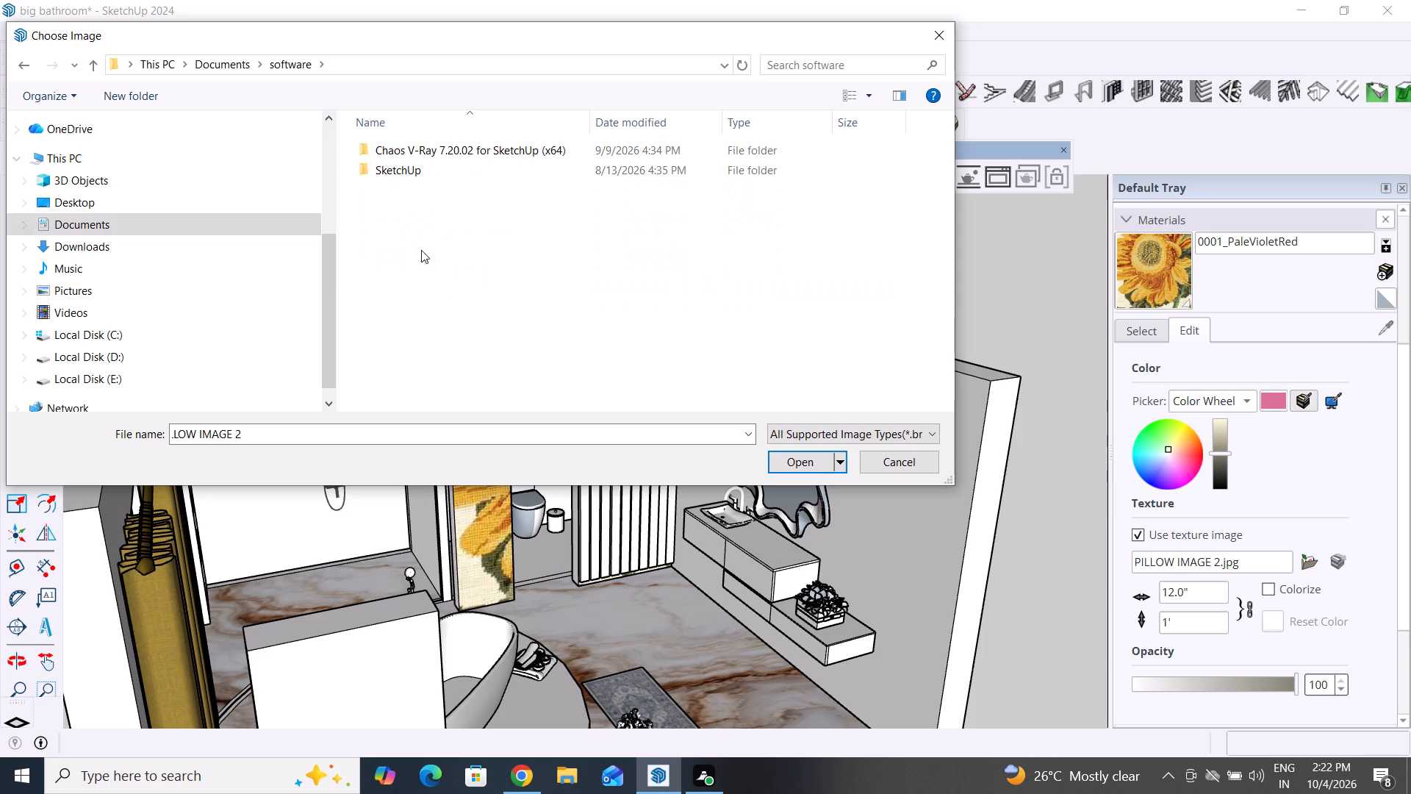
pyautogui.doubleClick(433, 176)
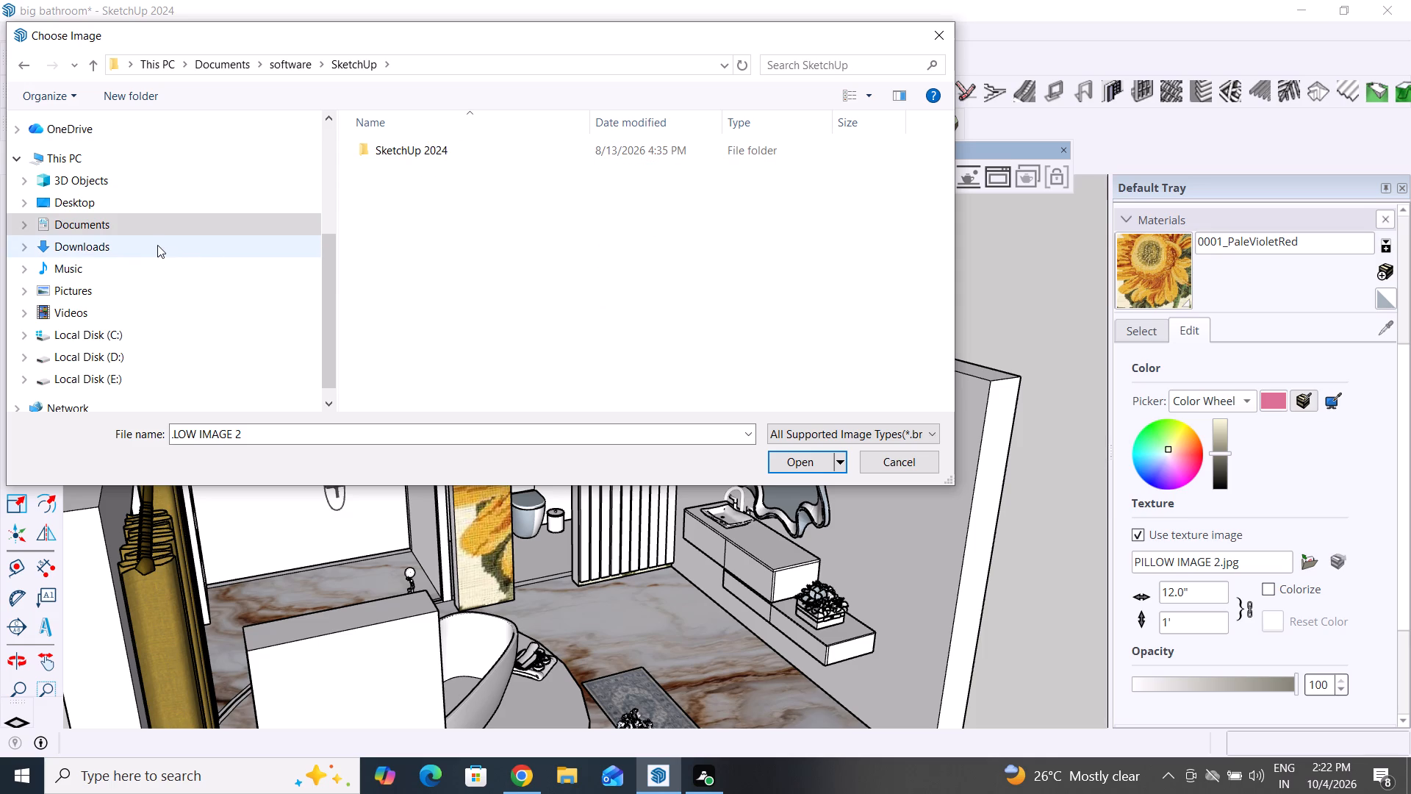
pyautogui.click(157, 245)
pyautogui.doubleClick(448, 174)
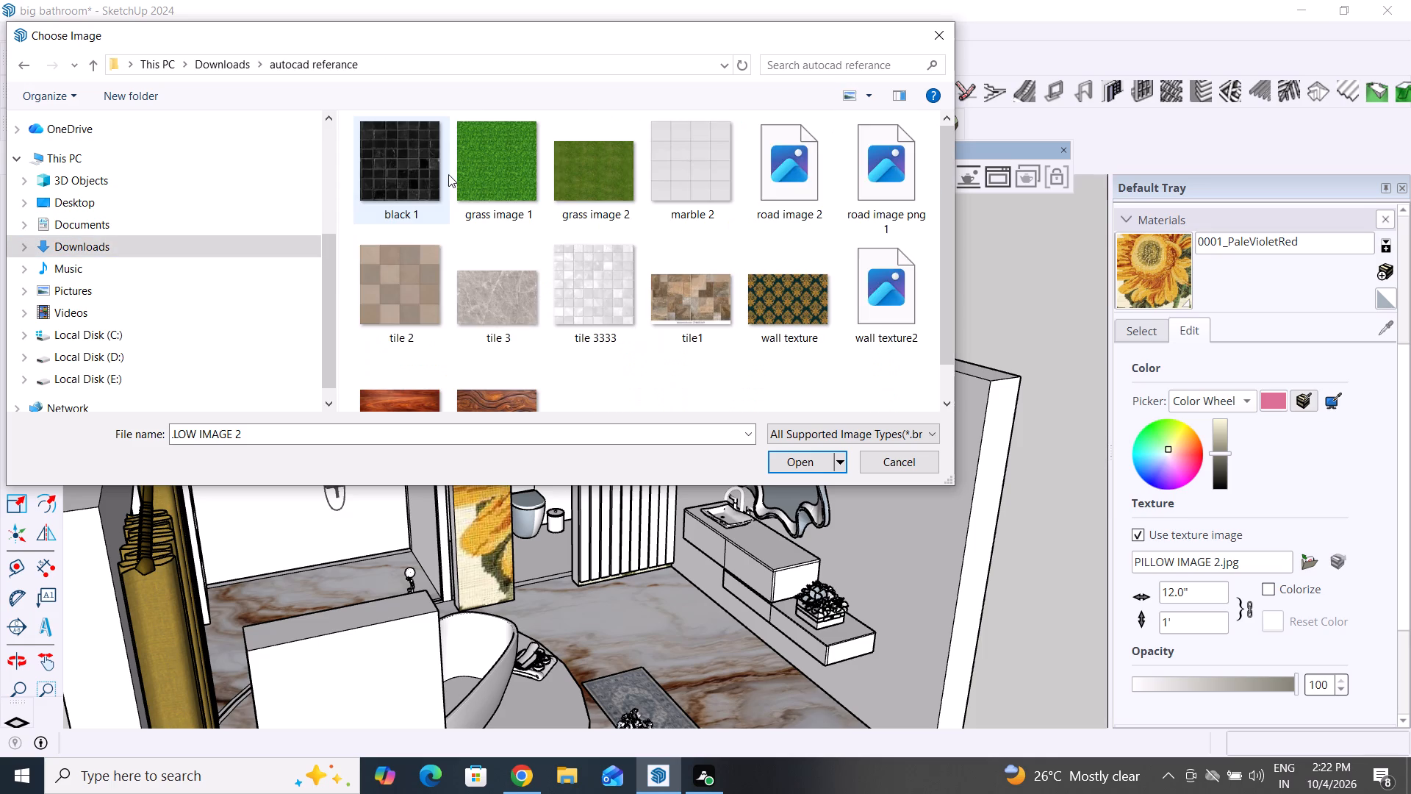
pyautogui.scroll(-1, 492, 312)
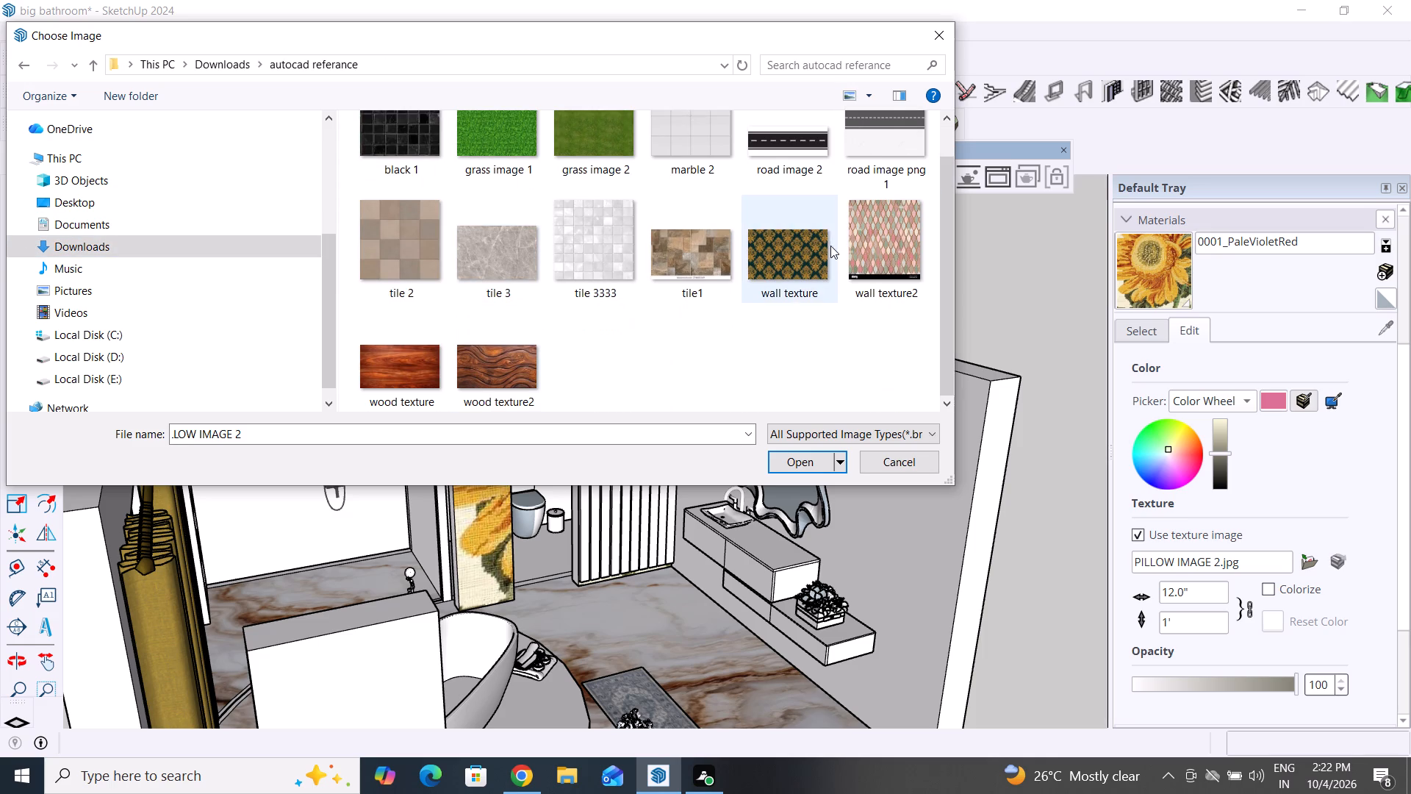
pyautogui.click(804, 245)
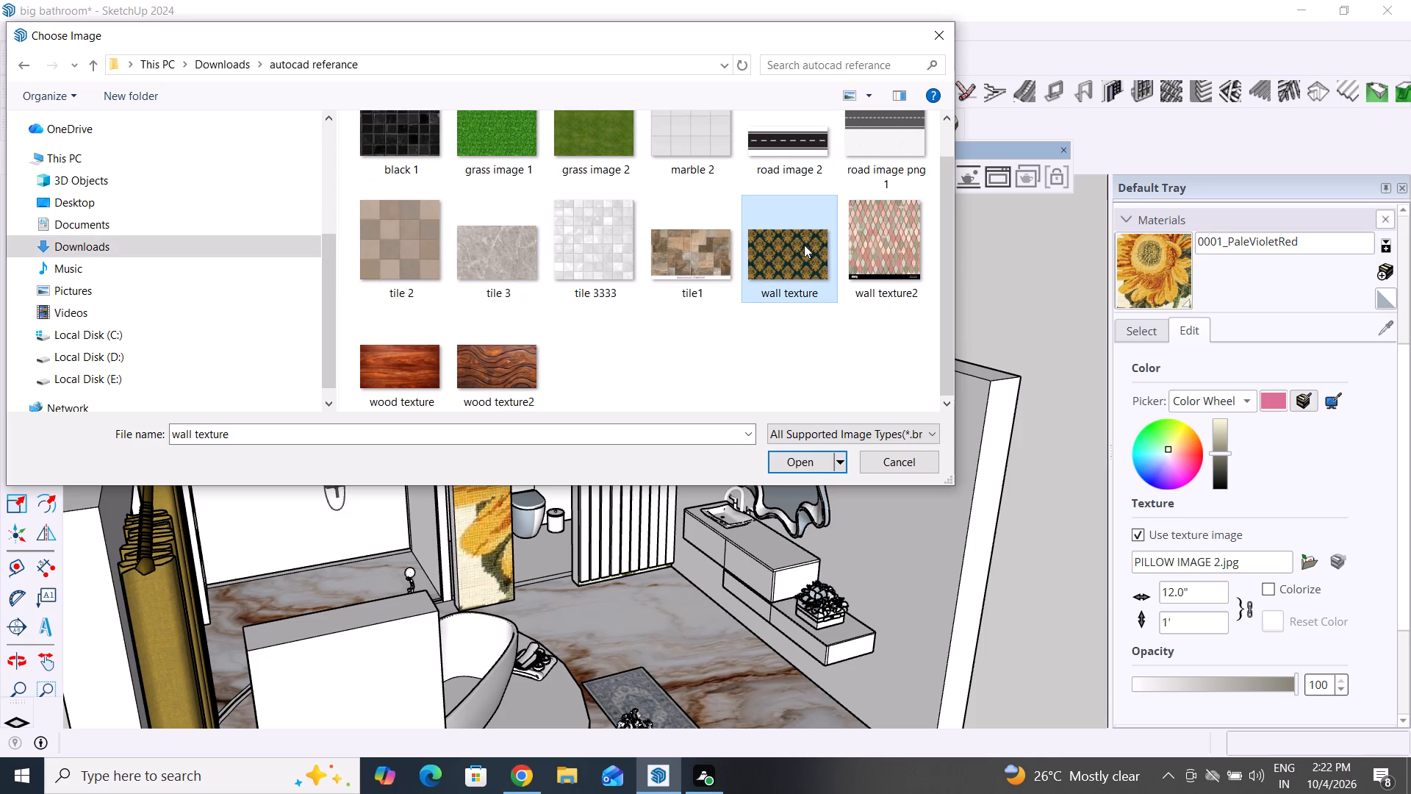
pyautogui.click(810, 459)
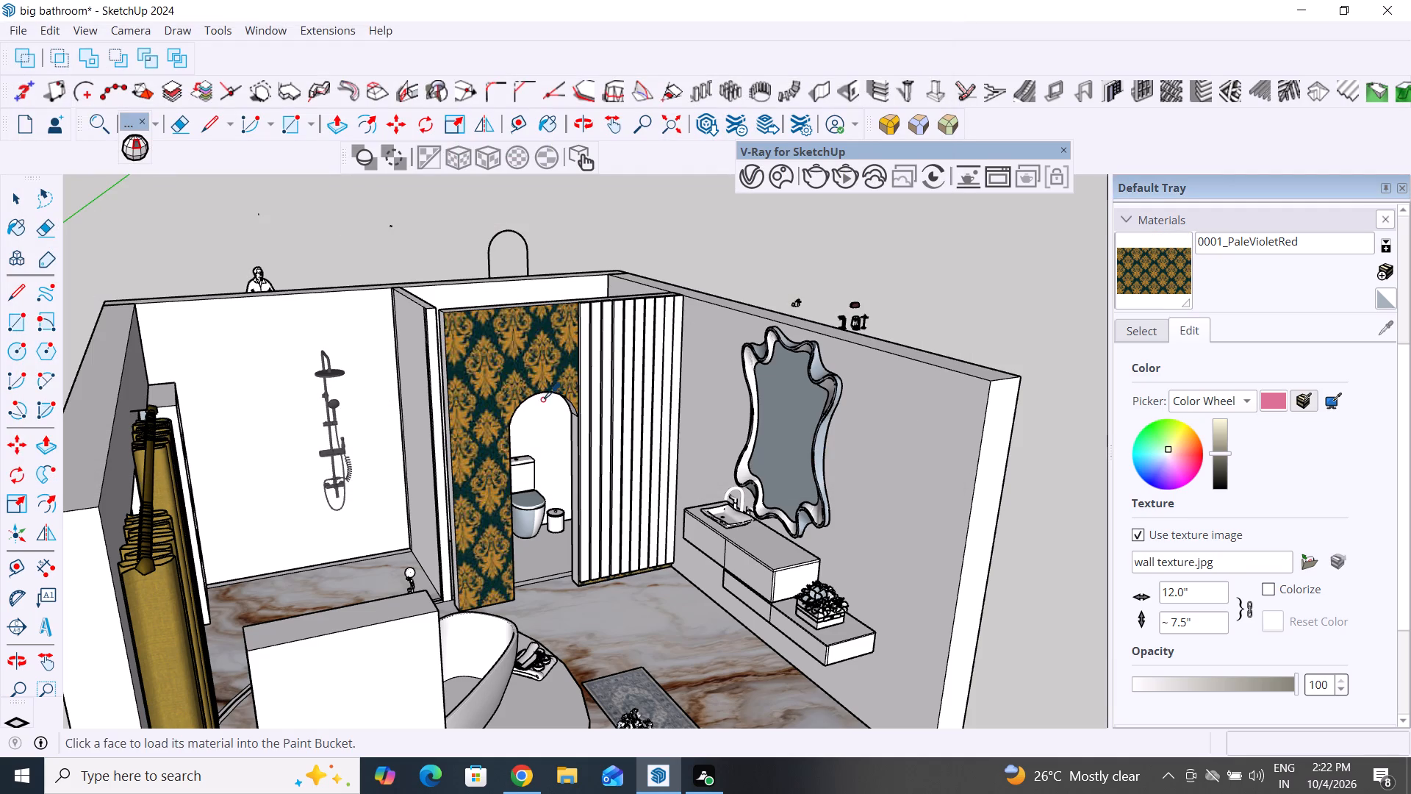
# Examine the damask-patterned arched partition up close and within the whole bathroom from several angles.
pyautogui.scroll(3, 532, 342)
pyautogui.moveTo(692, 450); pyautogui.dragTo(624, 467, button='middle')
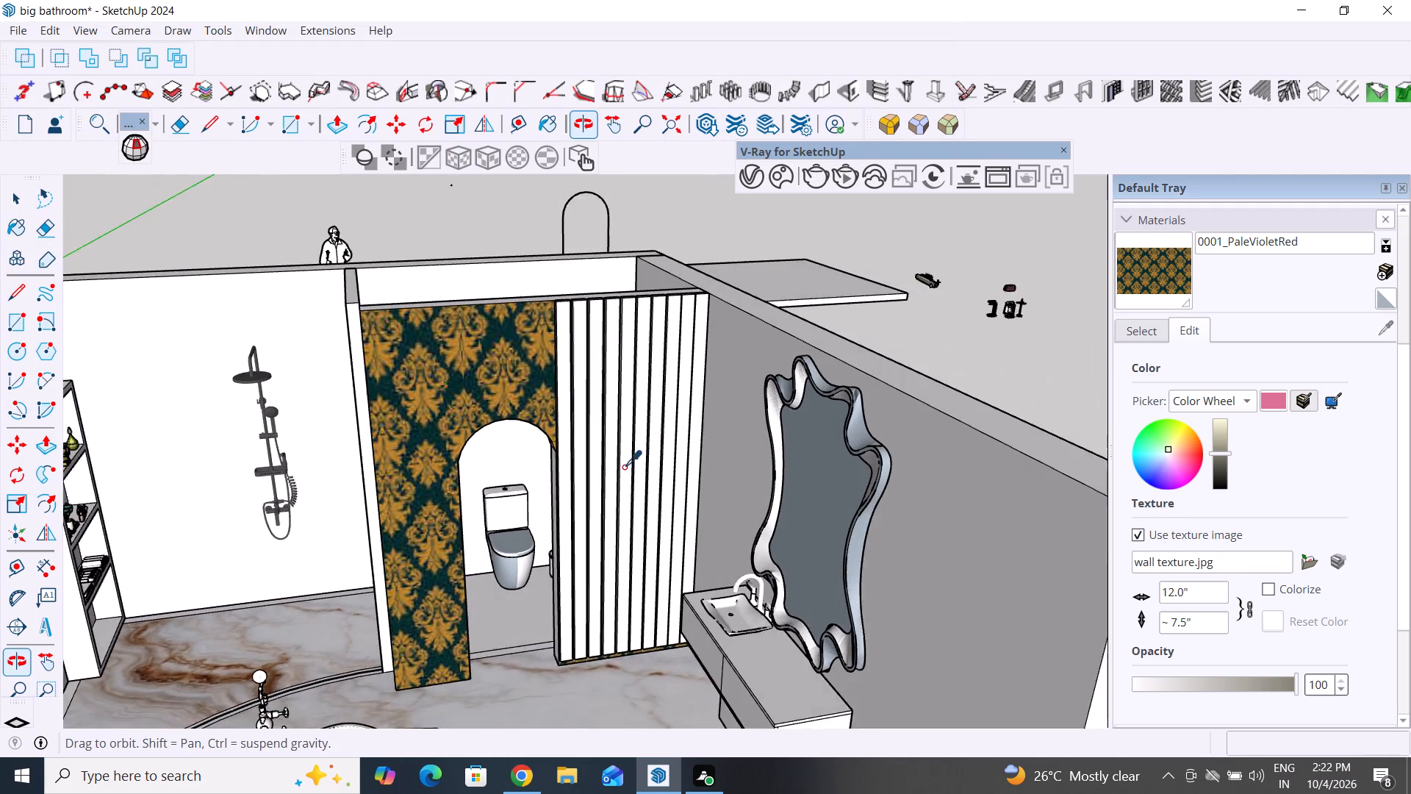
pyautogui.scroll(1, 620, 462)
pyautogui.click(485, 157)
pyautogui.click(464, 351)
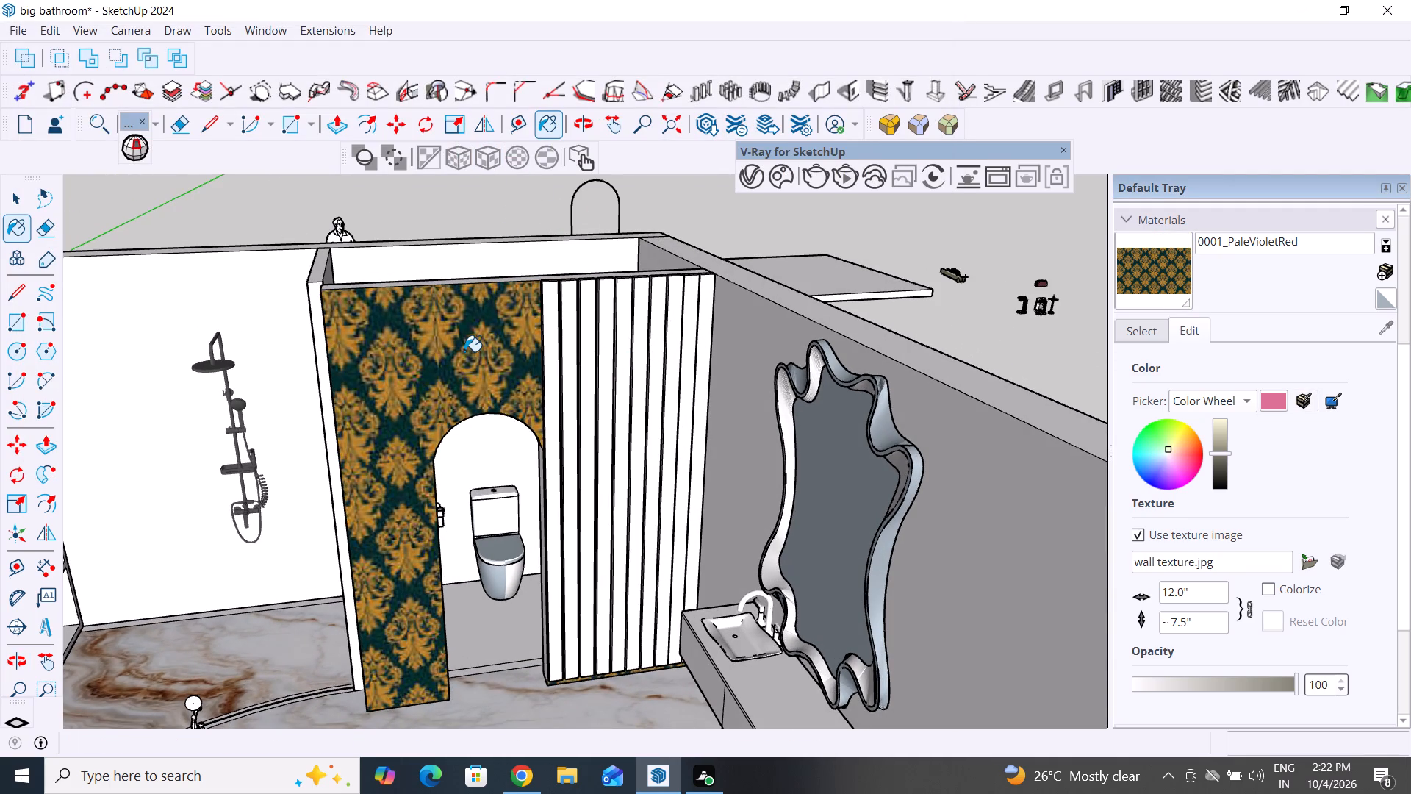
pyautogui.click(25, 200)
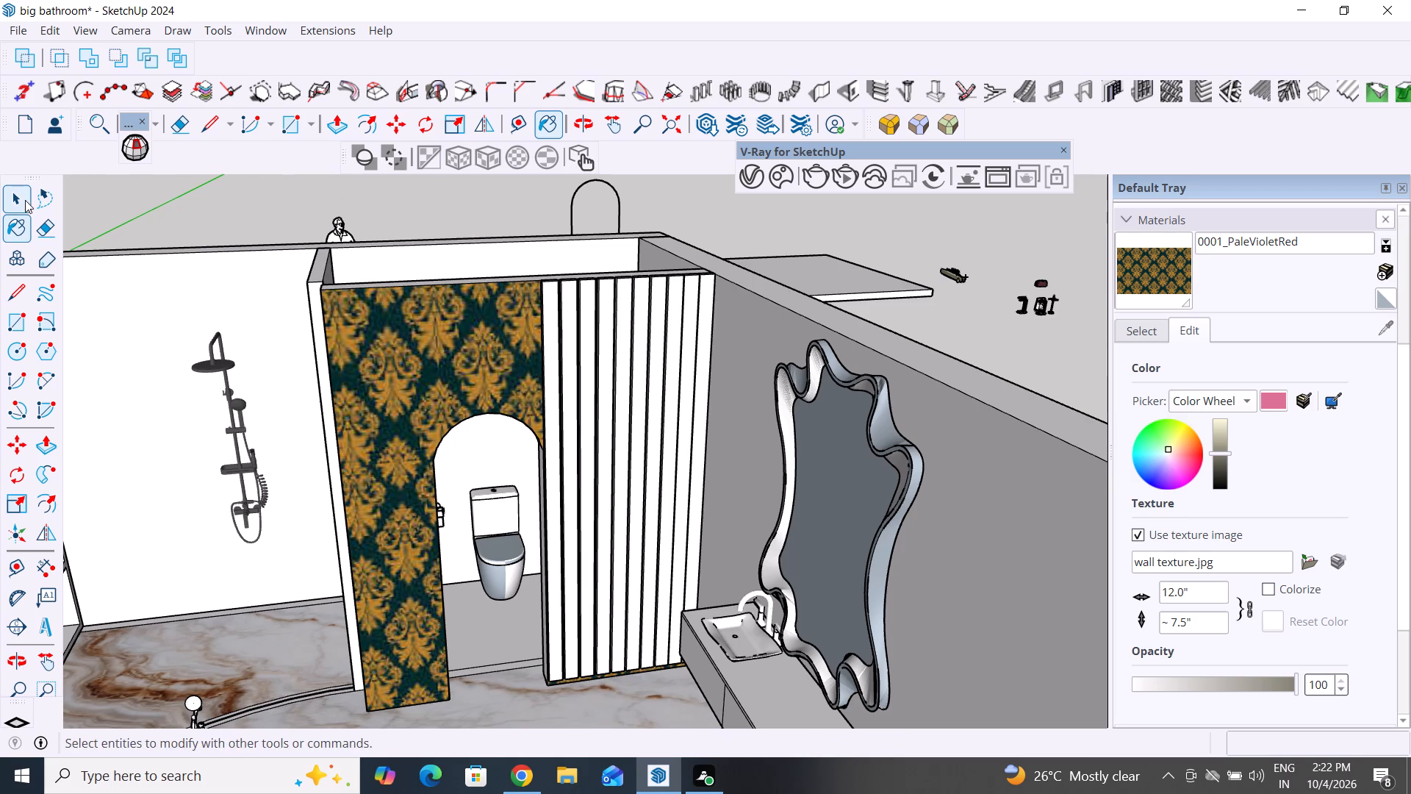
pyautogui.click(427, 196)
pyautogui.scroll(3, 427, 400)
pyautogui.moveTo(496, 382); pyautogui.dragTo(800, 493, button='middle')
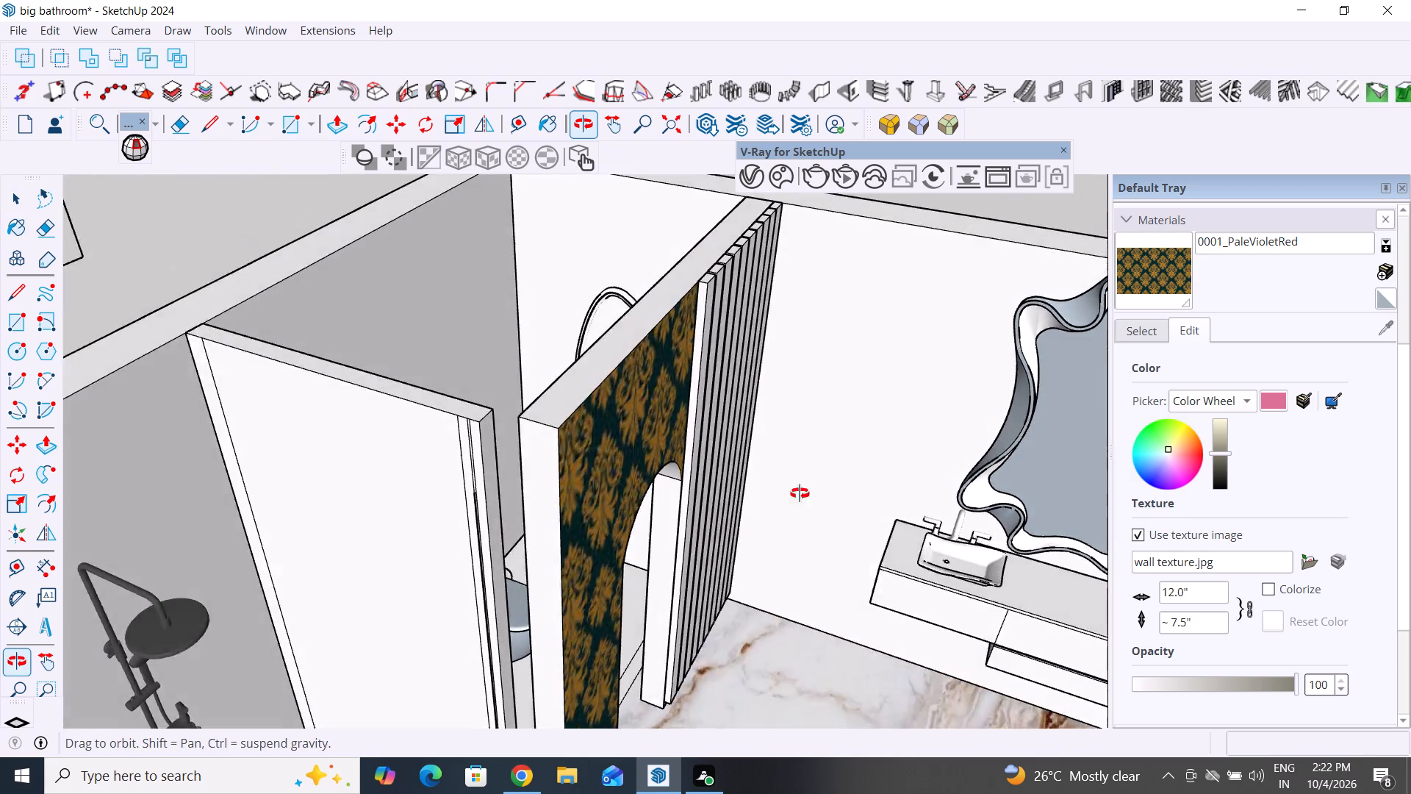
pyautogui.moveTo(800, 493); pyautogui.dragTo(527, 401, button='middle')
pyautogui.scroll(-6, 539, 374)
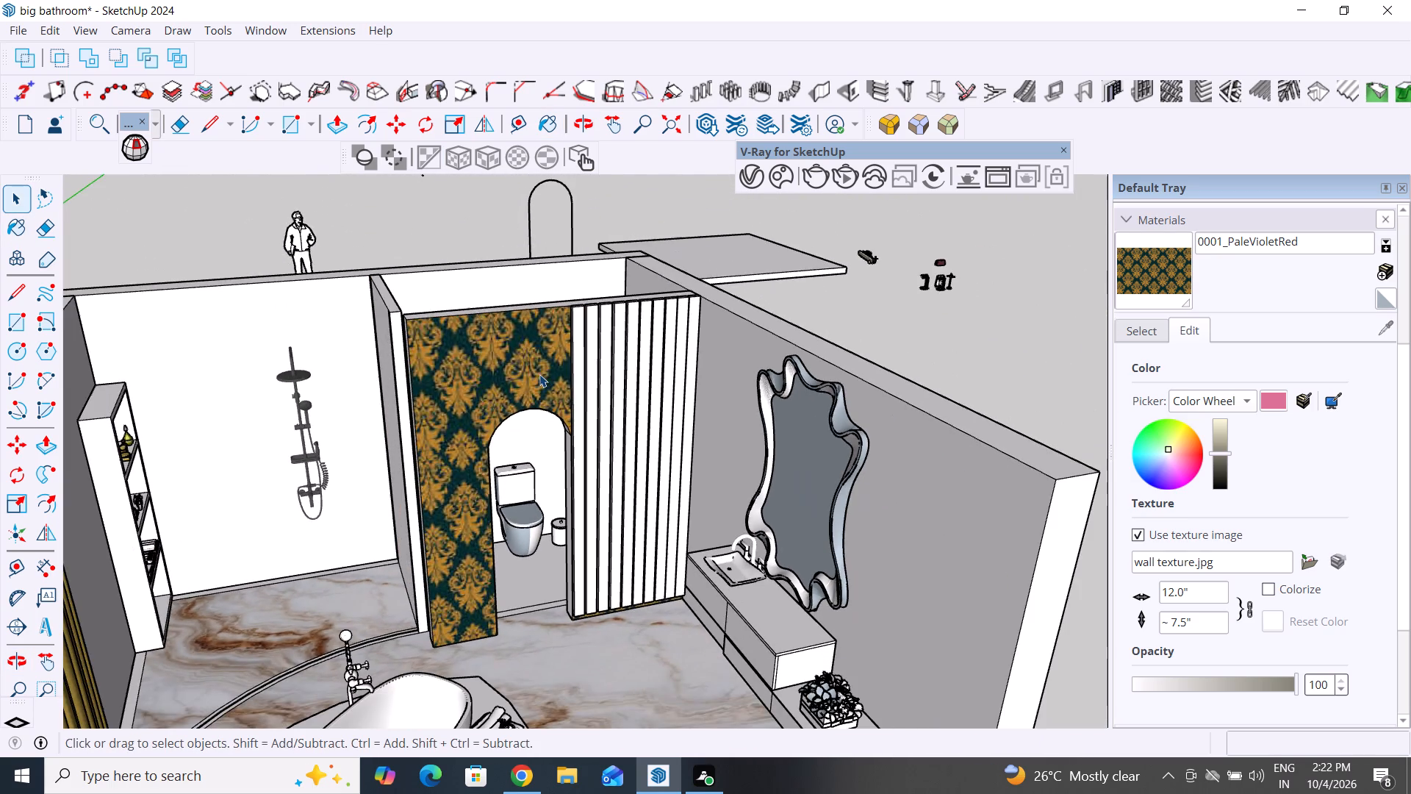
pyautogui.scroll(-10, 539, 374)
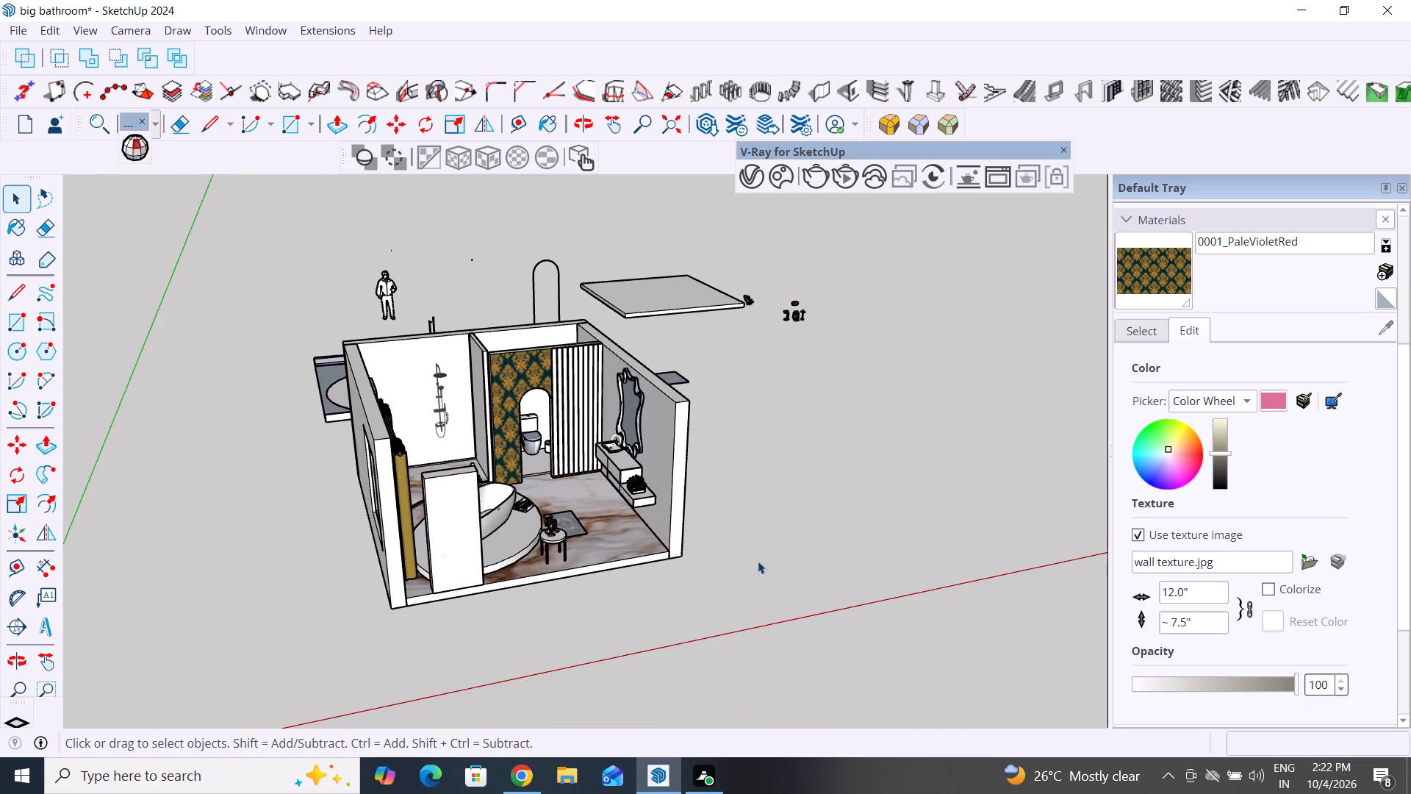
pyautogui.moveTo(658, 526); pyautogui.dragTo(553, 604, button='middle')
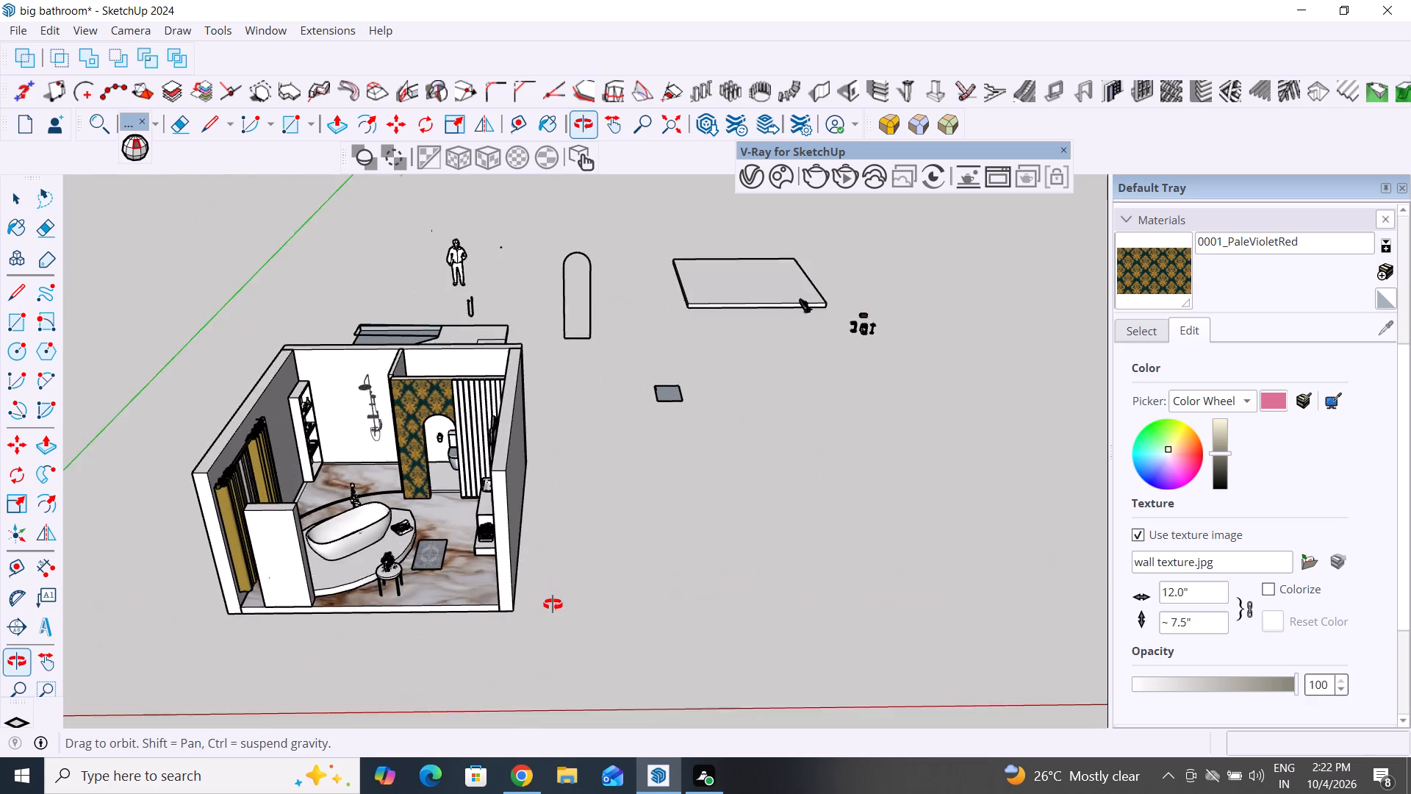
pyautogui.moveTo(553, 604); pyautogui.dragTo(553, 605, button='middle')
pyautogui.scroll(4, 447, 471)
pyautogui.moveTo(481, 461); pyautogui.dragTo(500, 404, button='middle')
# Replace the texture image of 0001_PaleVioletRed with wall texture2 from the autocad referance folder.
pyautogui.click(1185, 307)
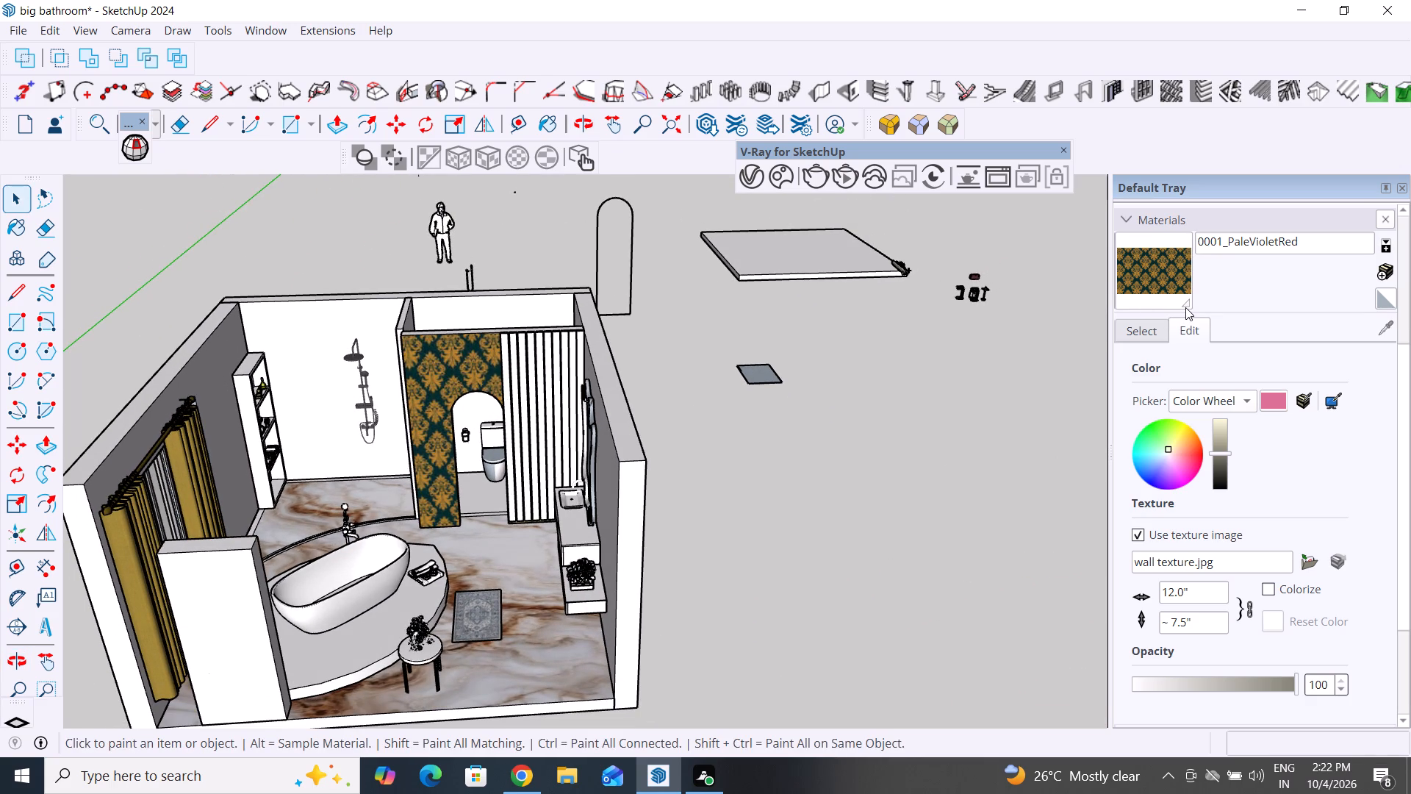
pyautogui.click(1149, 332)
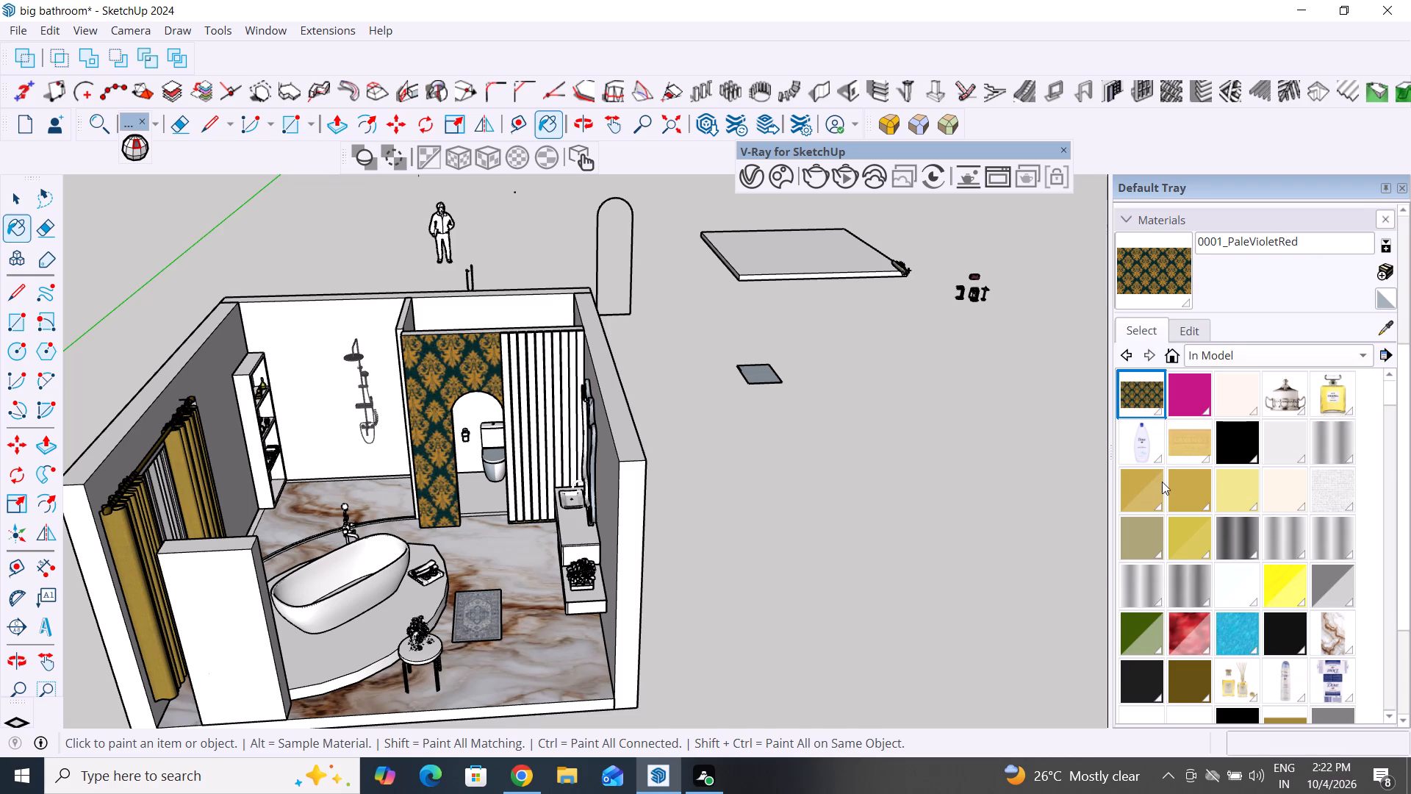
pyautogui.scroll(-3, 1162, 482)
pyautogui.scroll(6, 1162, 482)
pyautogui.click(1196, 329)
pyautogui.click(1302, 396)
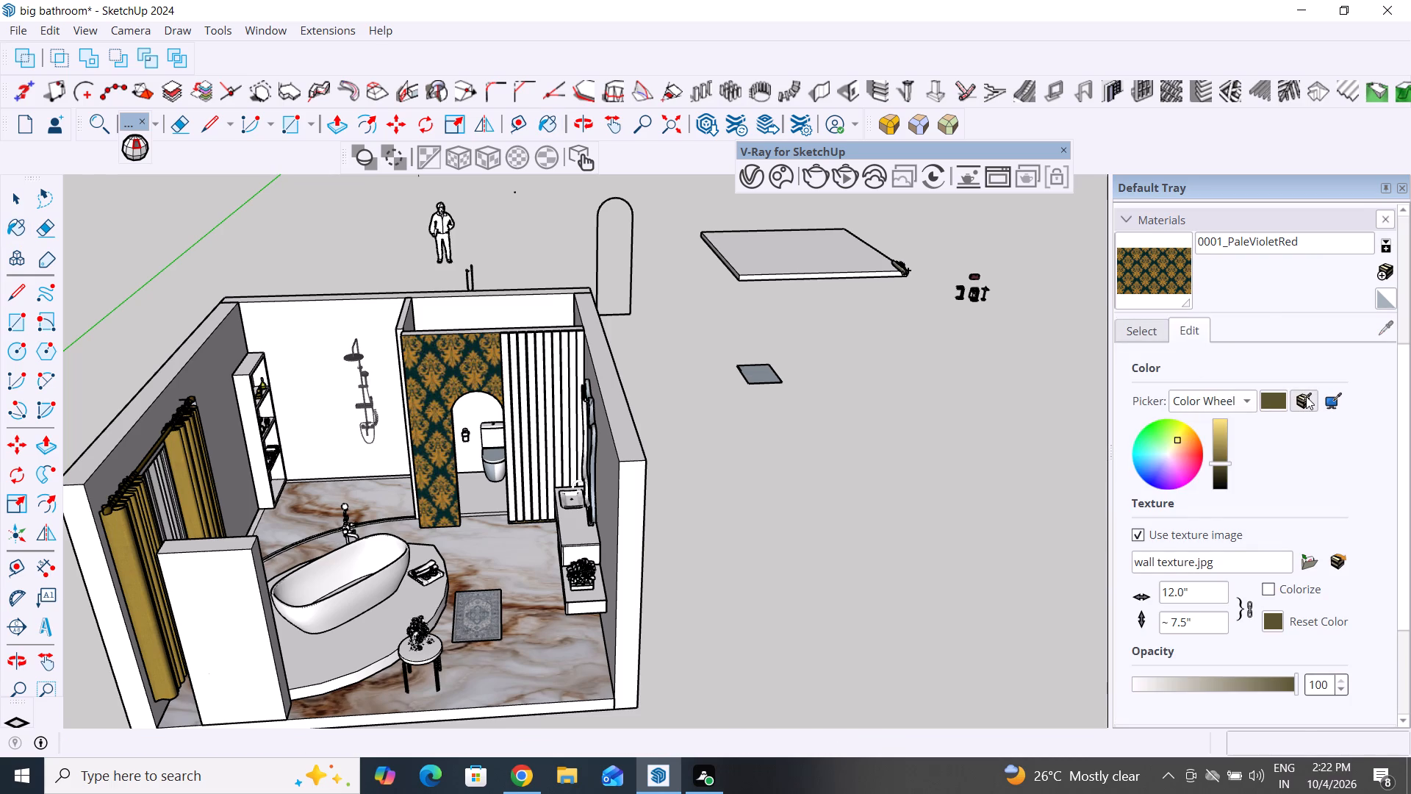
pyautogui.click(1306, 396)
pyautogui.click(1307, 404)
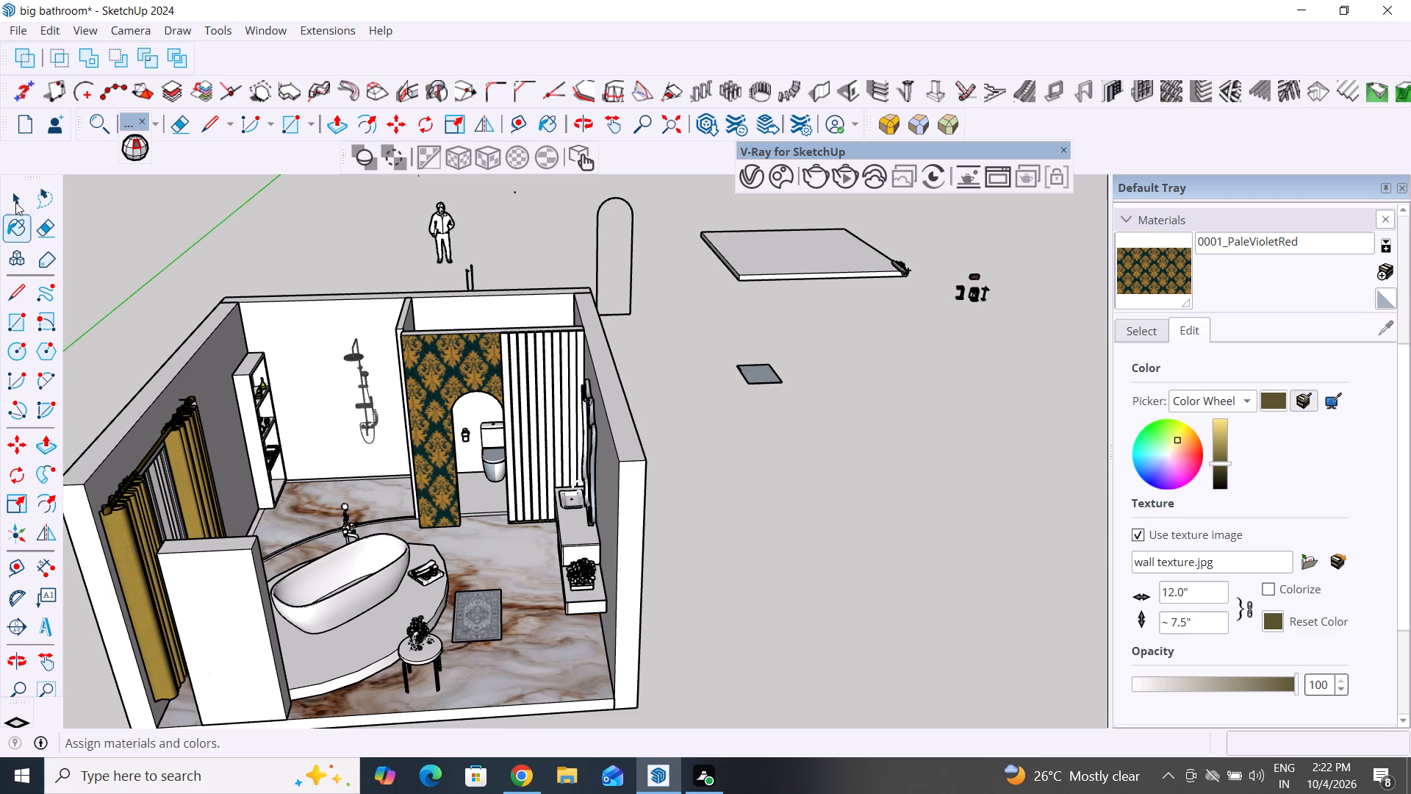
pyautogui.click(24, 193)
pyautogui.click(1297, 401)
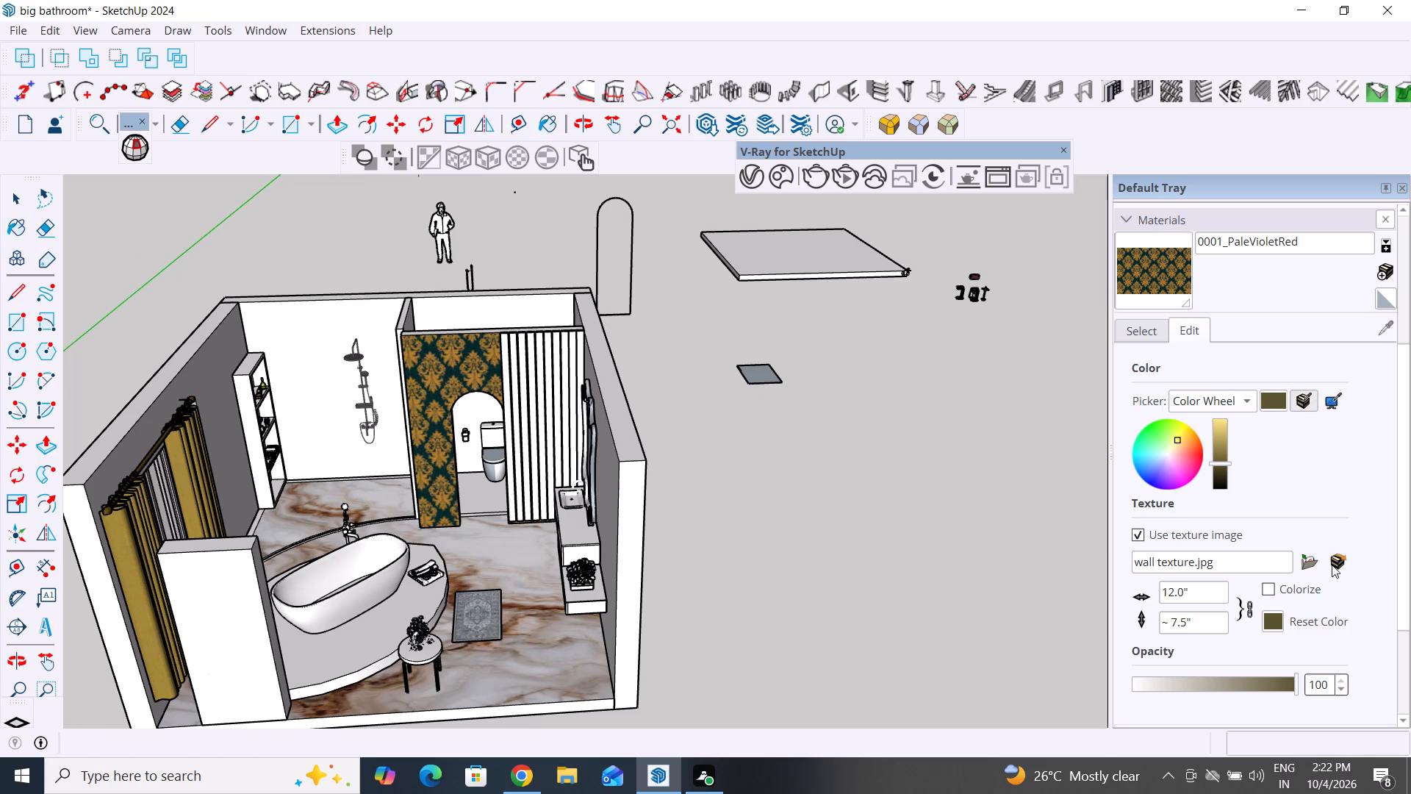
pyautogui.click(1310, 562)
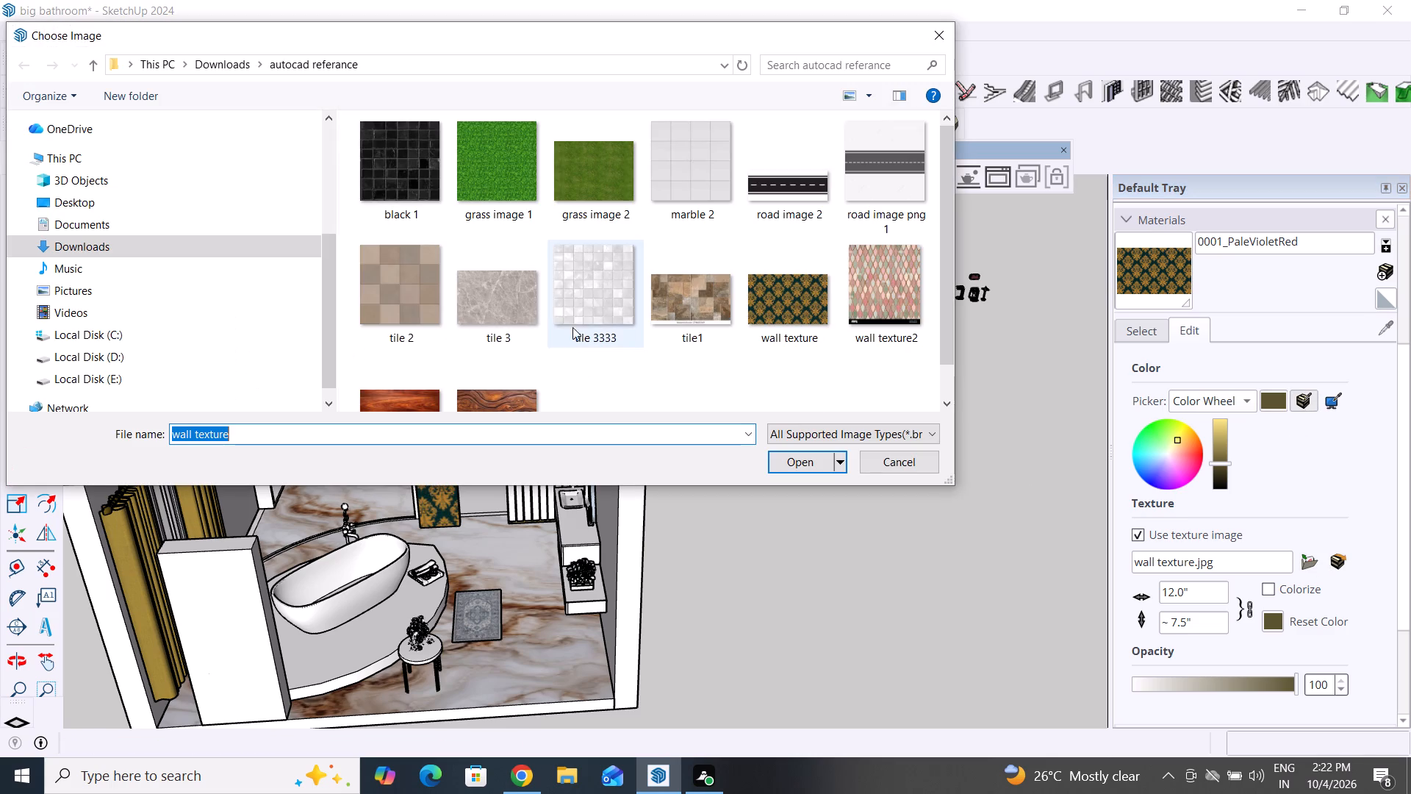
pyautogui.click(886, 289)
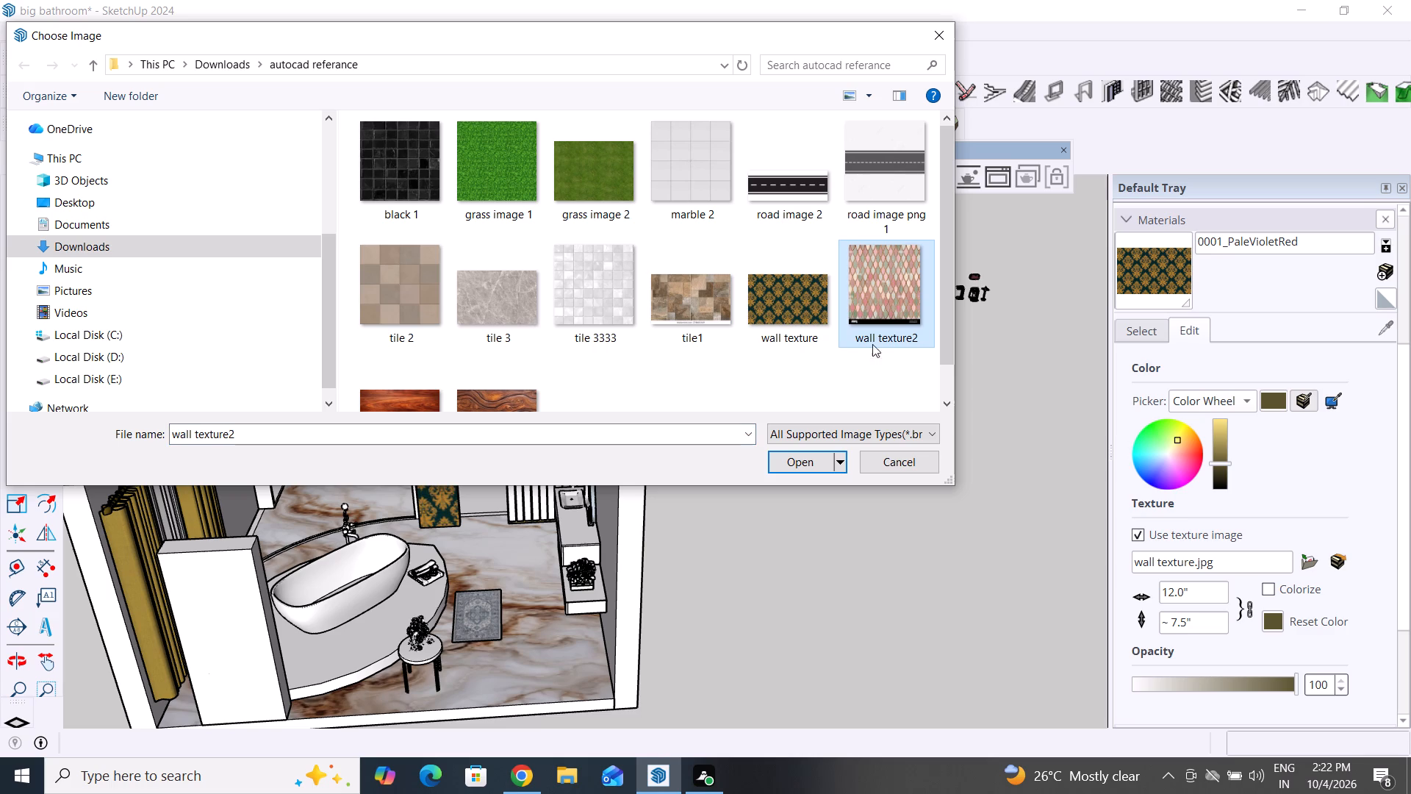
pyautogui.click(811, 460)
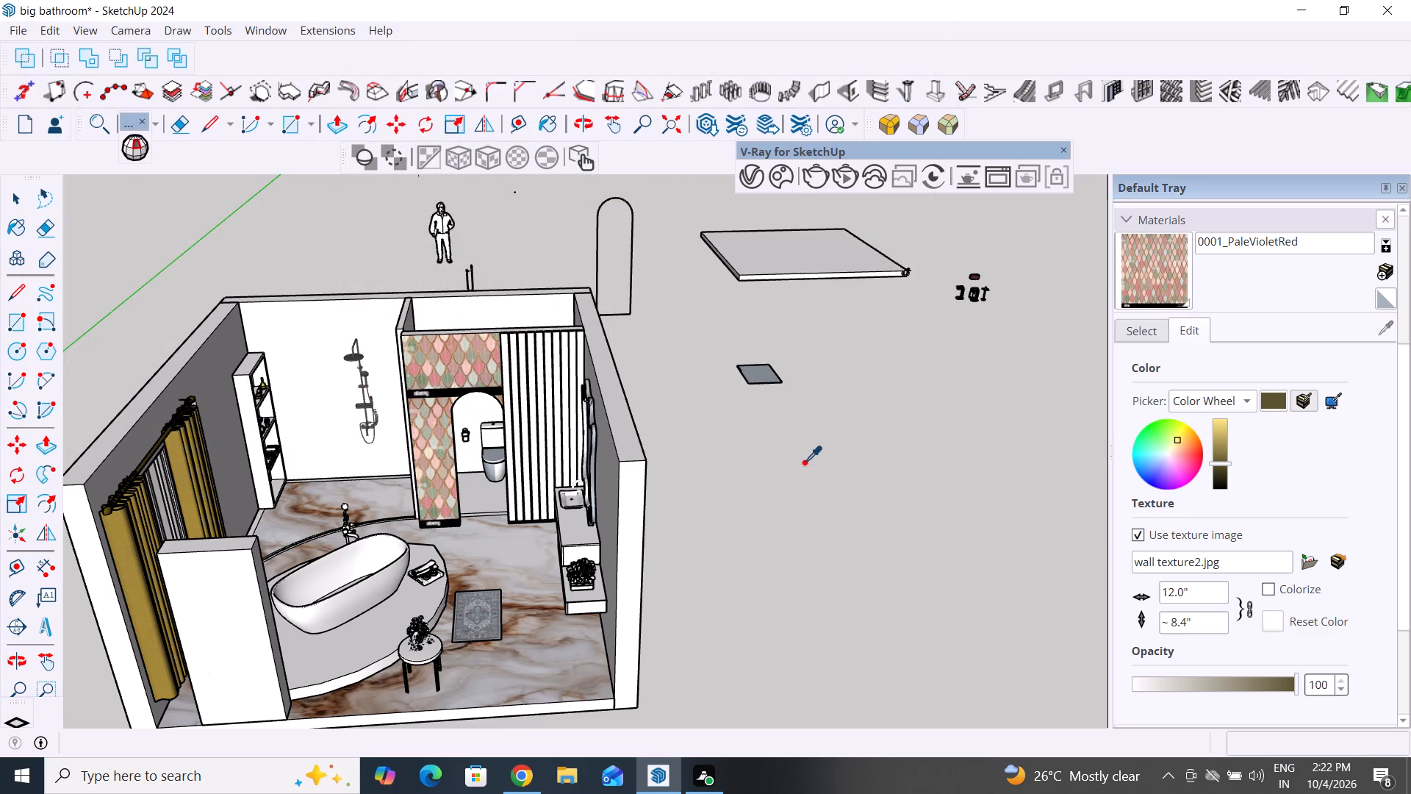
# Examine the scale-patterned arched partition up close and within the whole bathroom from several angles.
pyautogui.scroll(8, 409, 412)
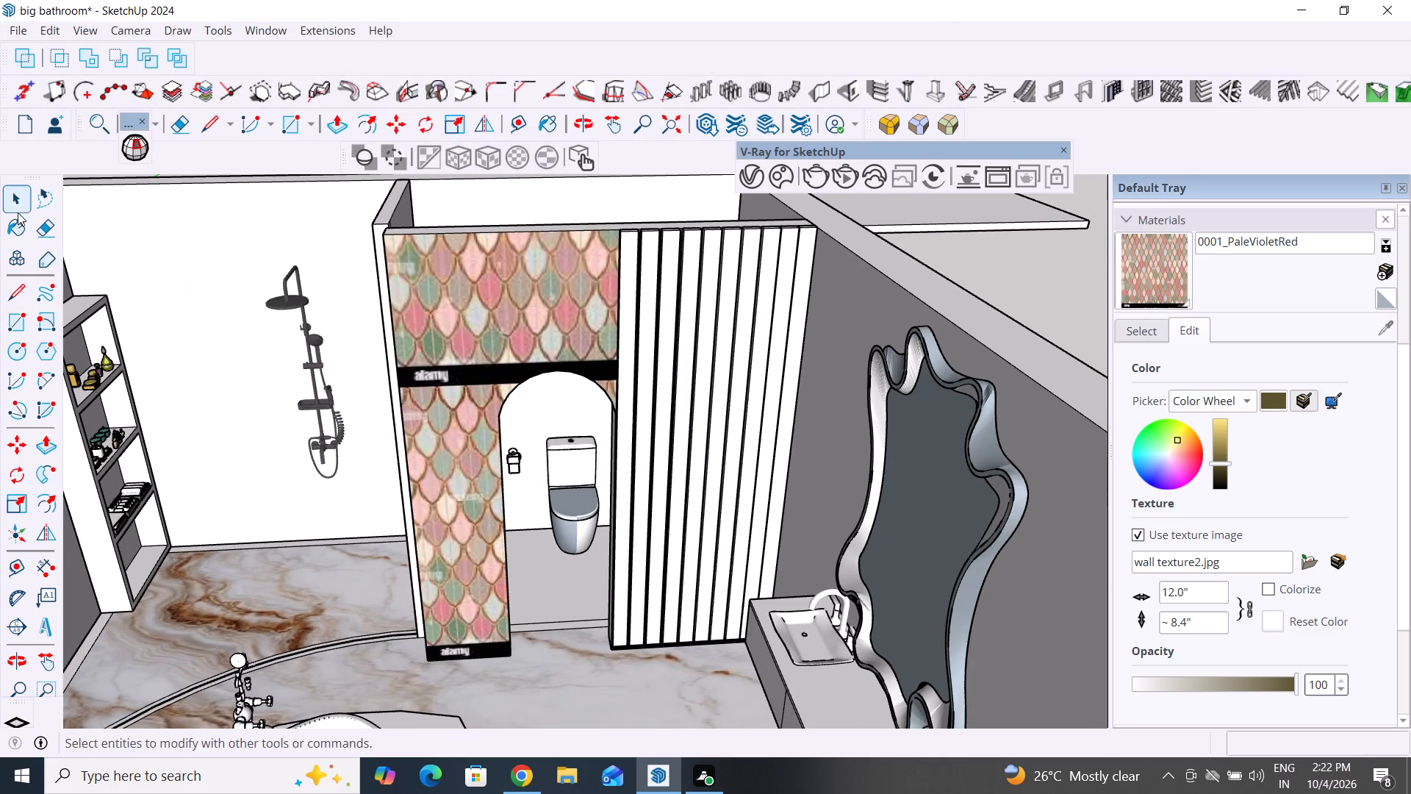
pyautogui.click(22, 207)
pyautogui.scroll(-3, 263, 527)
pyautogui.moveTo(322, 555); pyautogui.dragTo(447, 505, button='middle')
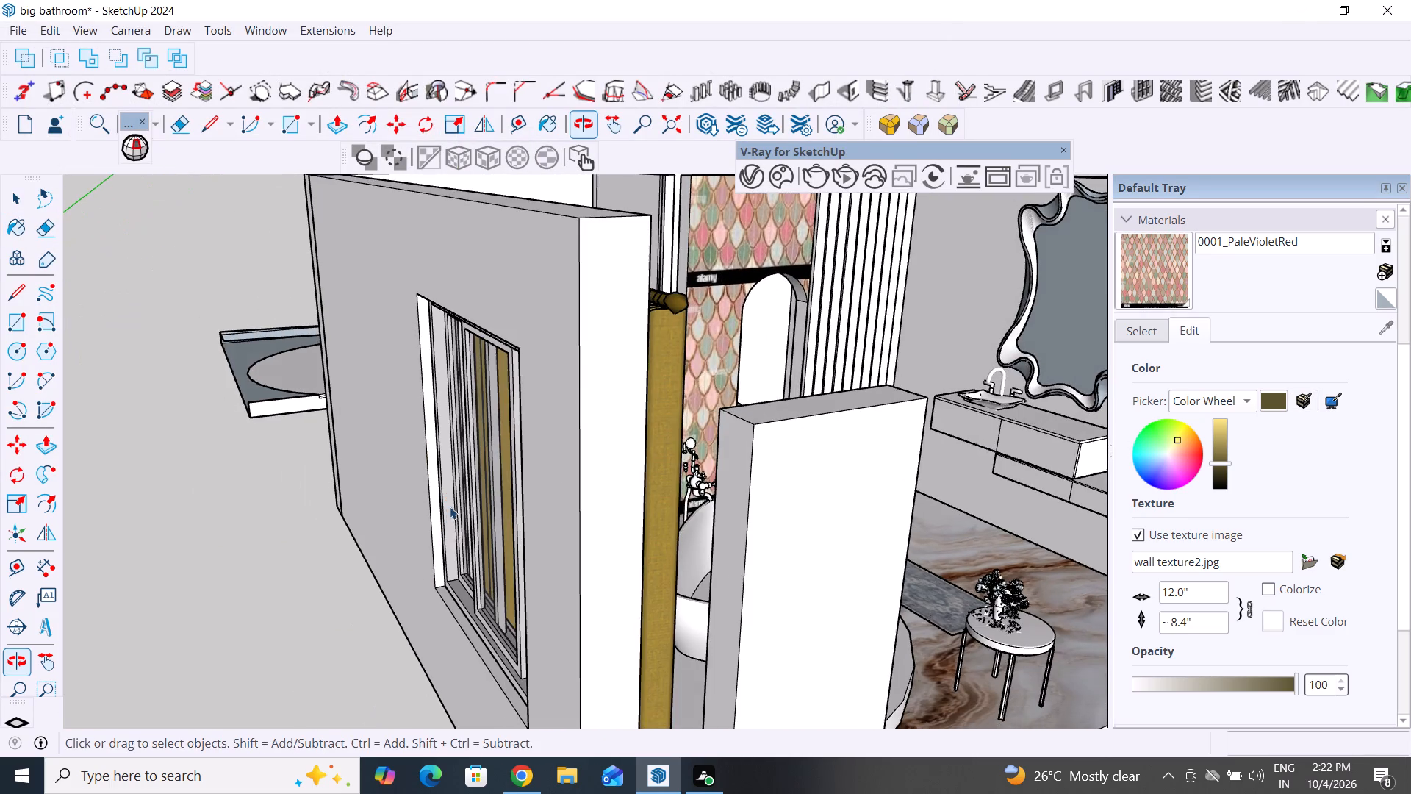
pyautogui.scroll(-4, 370, 582)
pyautogui.scroll(3, 639, 232)
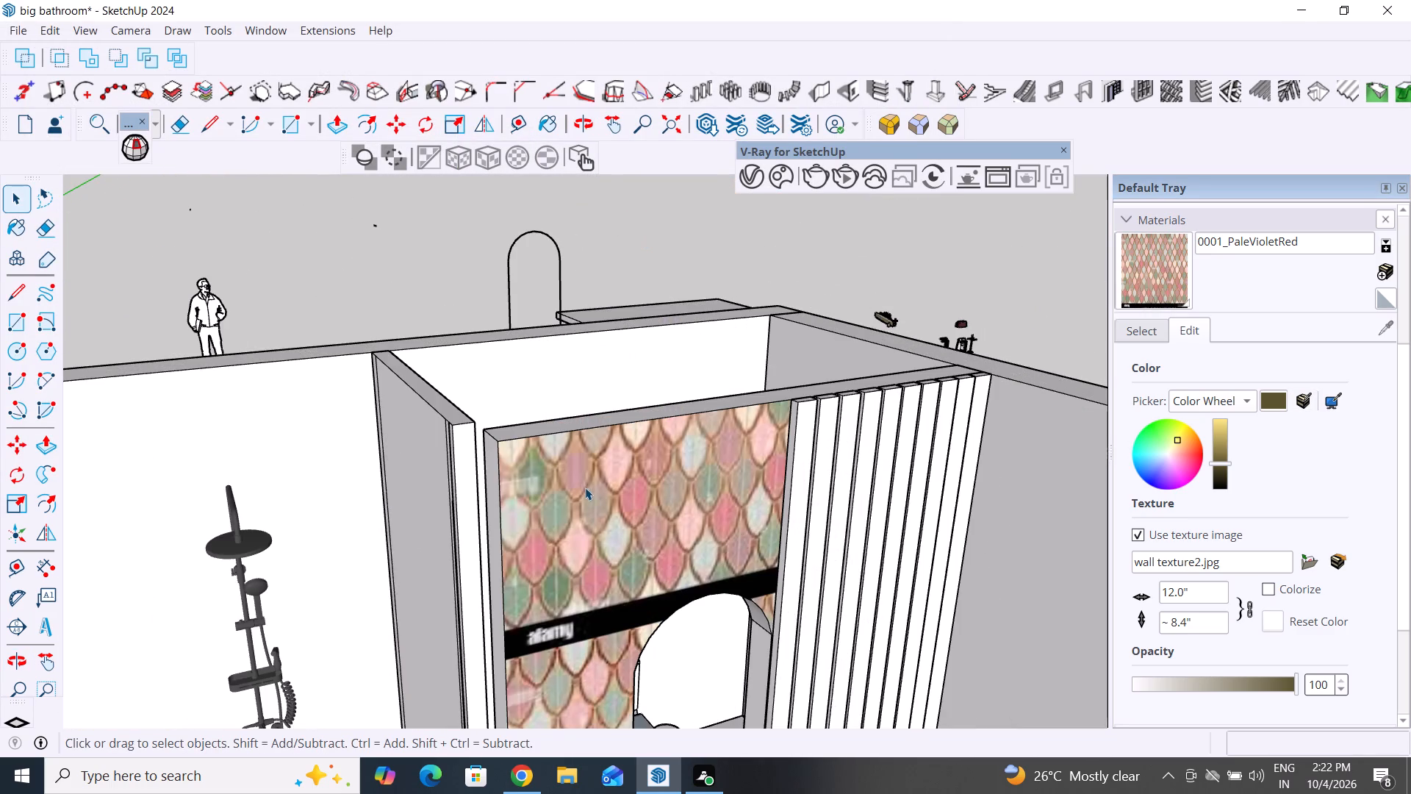
pyautogui.moveTo(585, 487); pyautogui.dragTo(584, 479, button='middle')
pyautogui.click(496, 160)
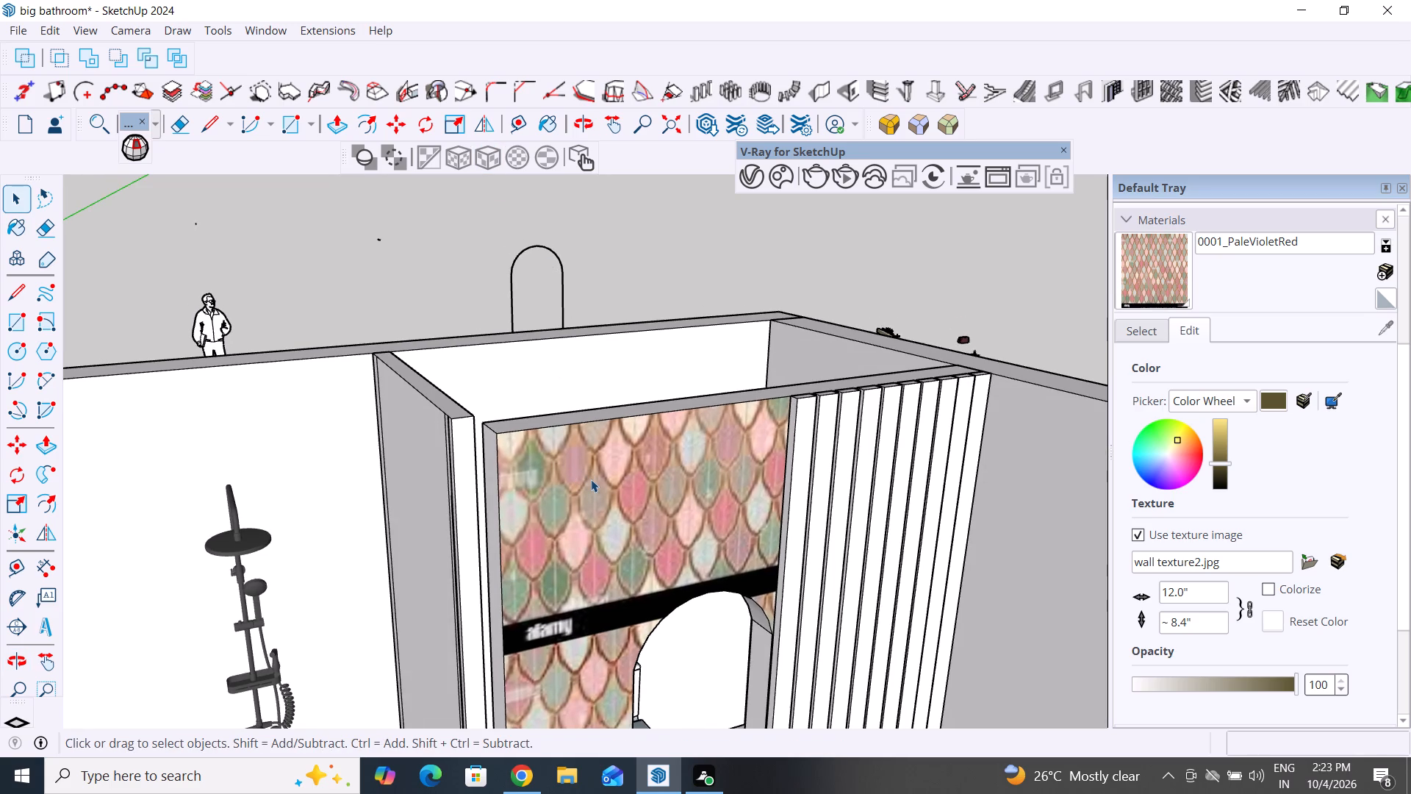
pyautogui.click(591, 479)
pyautogui.scroll(-2, 539, 549)
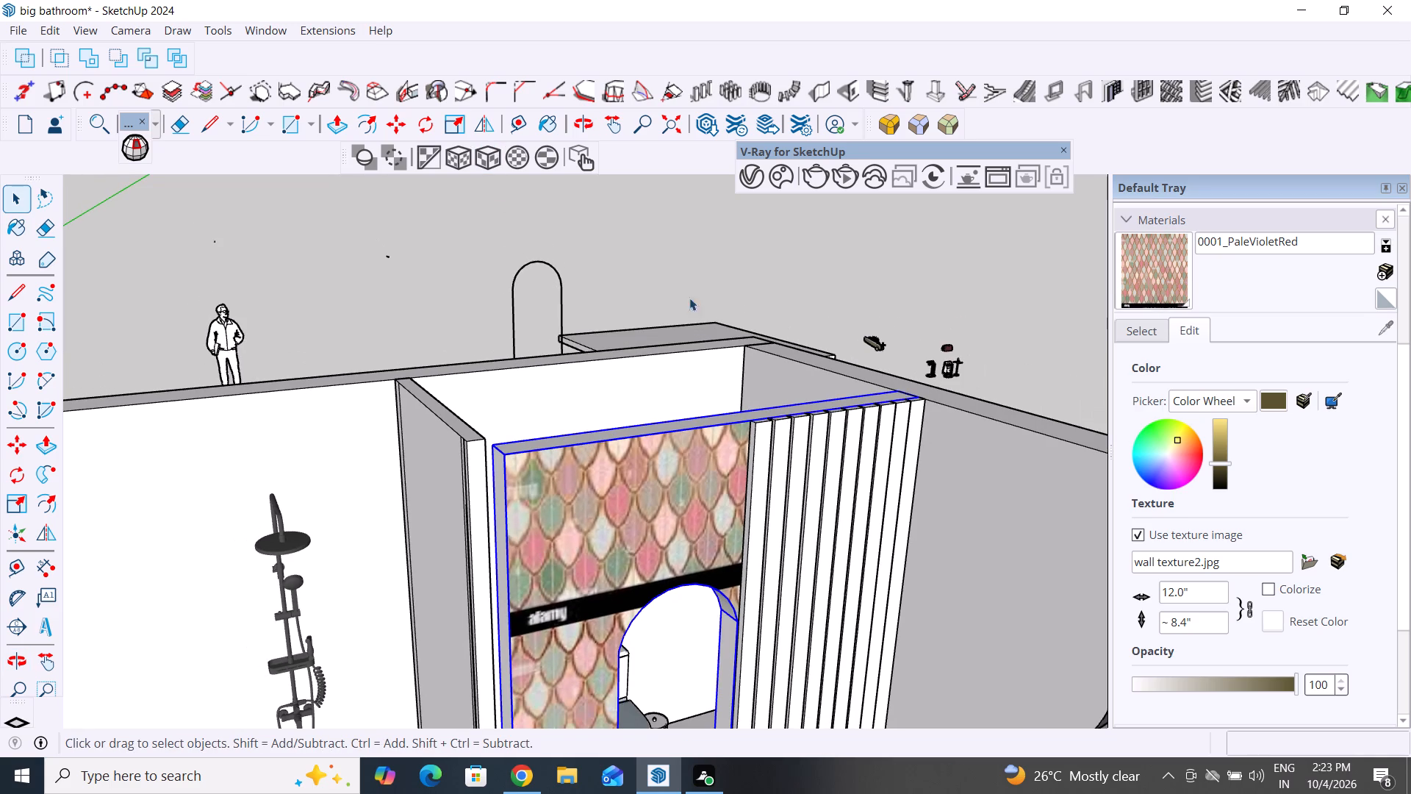
pyautogui.click(700, 260)
pyautogui.scroll(-3, 611, 554)
pyautogui.click(875, 284)
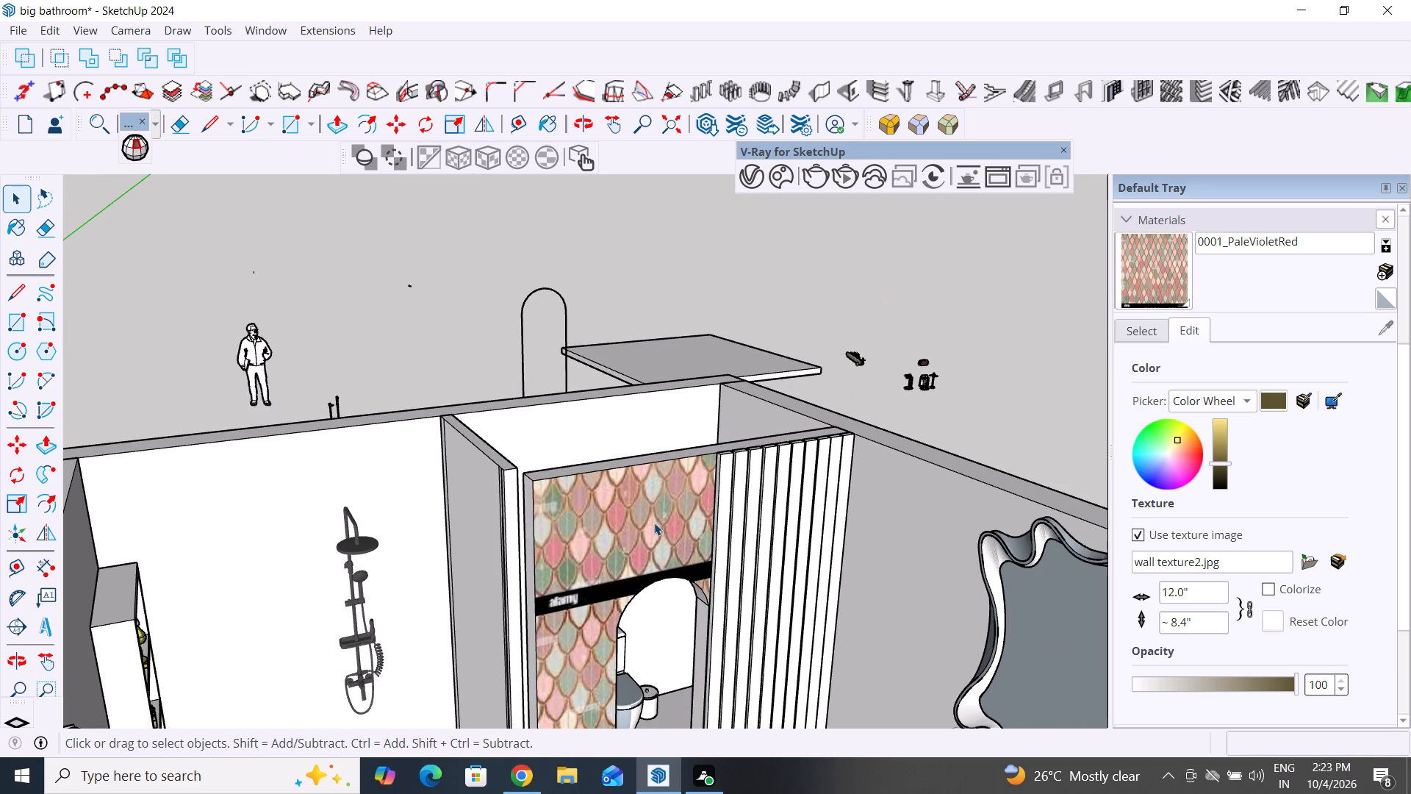
pyautogui.scroll(-3, 639, 532)
pyautogui.scroll(-5, 626, 612)
pyautogui.moveTo(636, 670); pyautogui.dragTo(600, 678, button='middle')
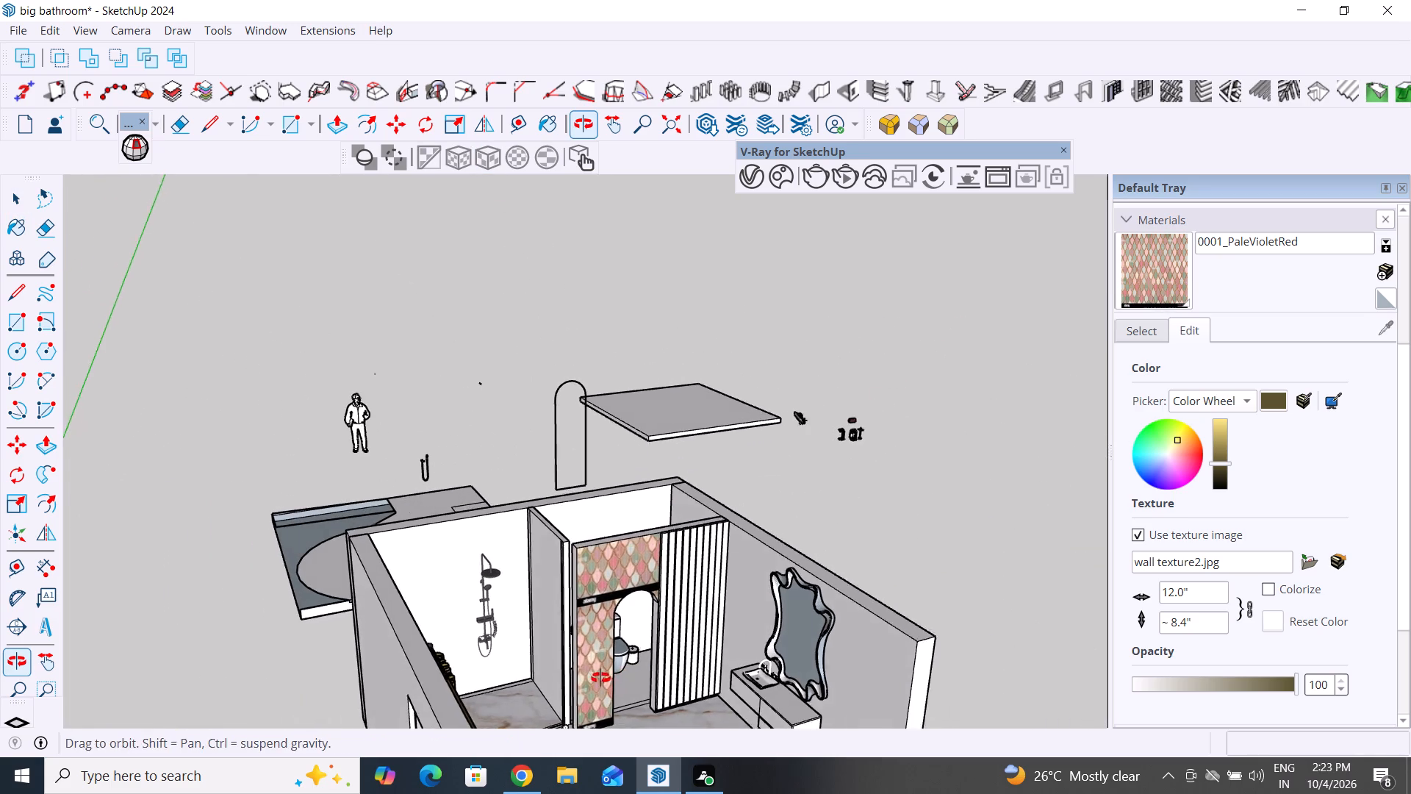
pyautogui.moveTo(600, 678); pyautogui.dragTo(598, 678, button='middle')
pyautogui.scroll(7, 540, 629)
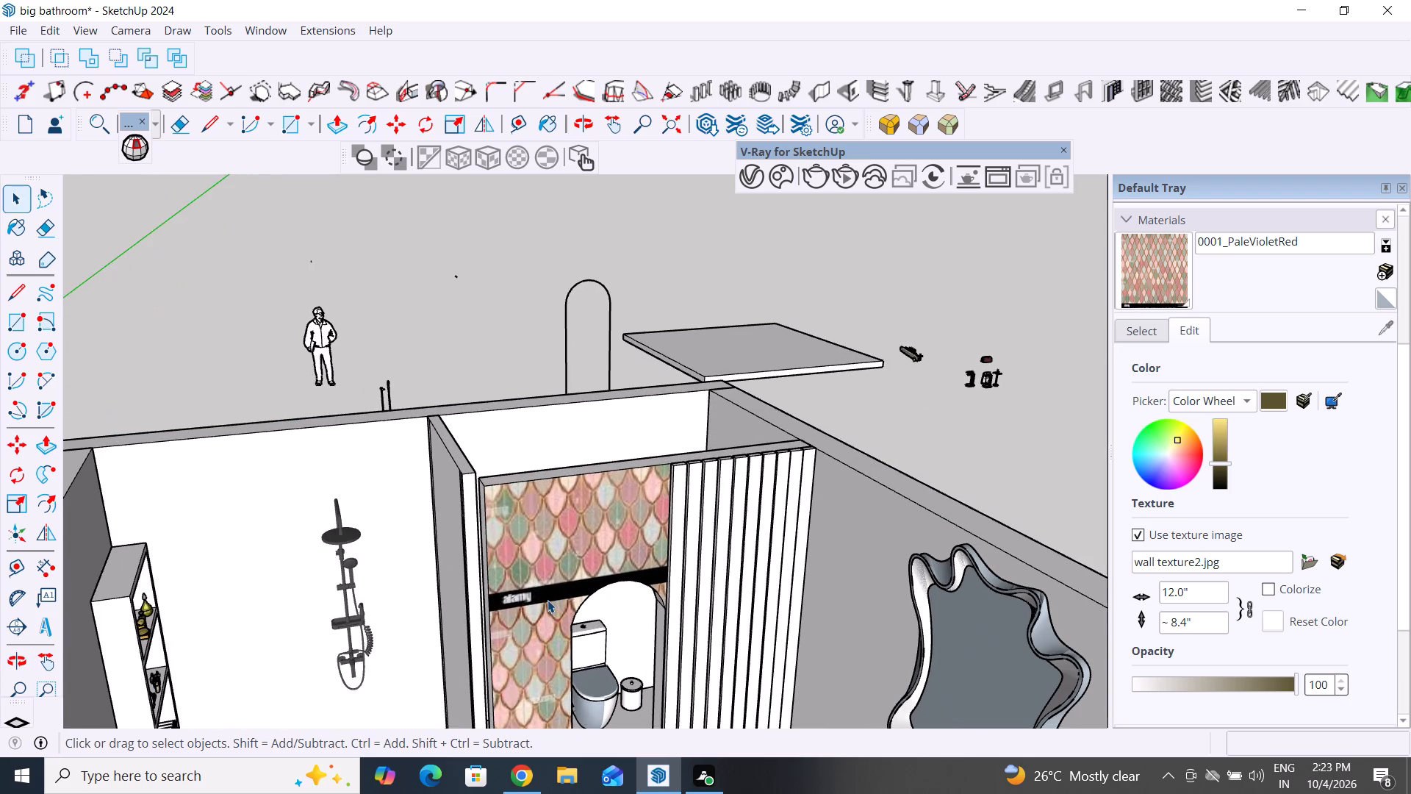
pyautogui.scroll(5, 550, 621)
pyautogui.scroll(-3, 550, 621)
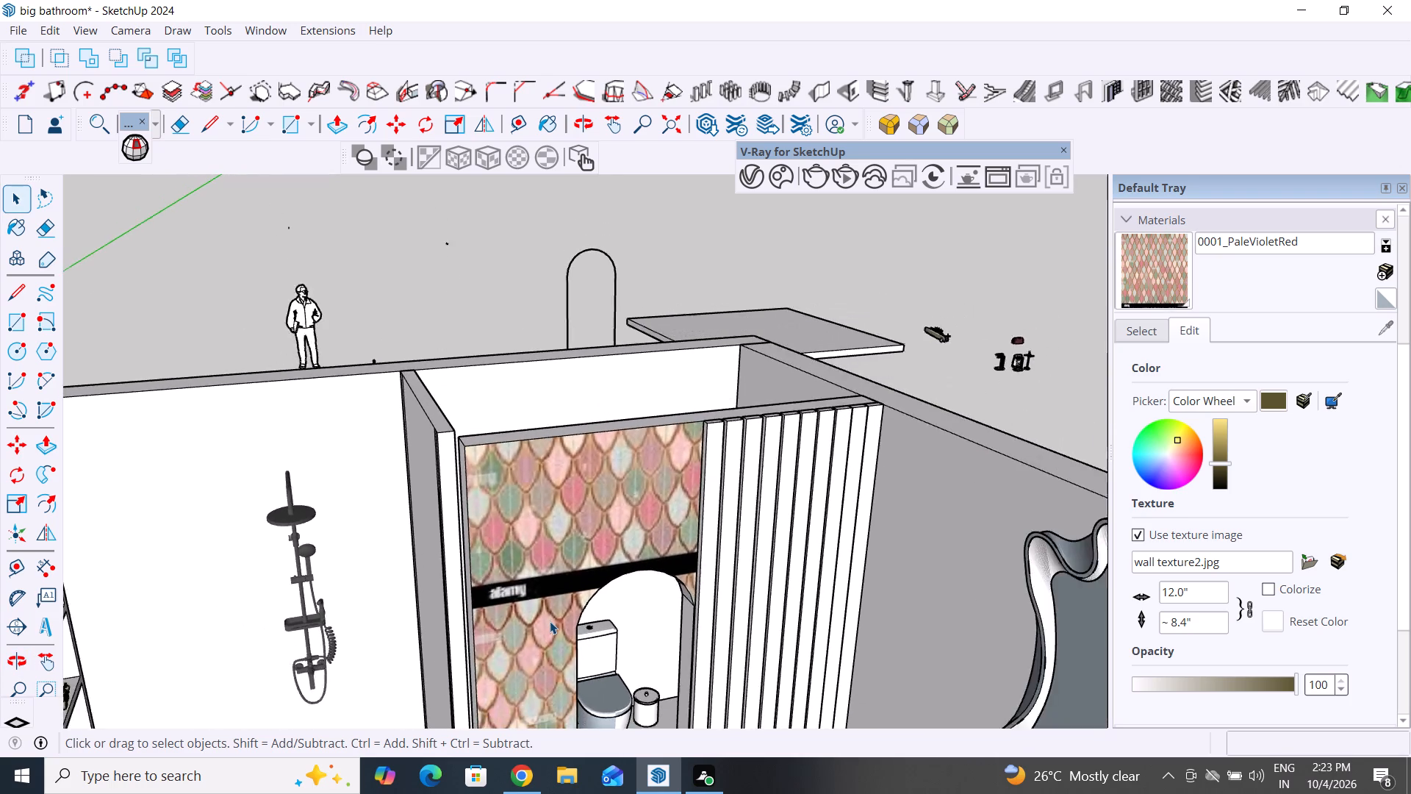
pyautogui.scroll(-13, 550, 621)
pyautogui.scroll(-2, 582, 522)
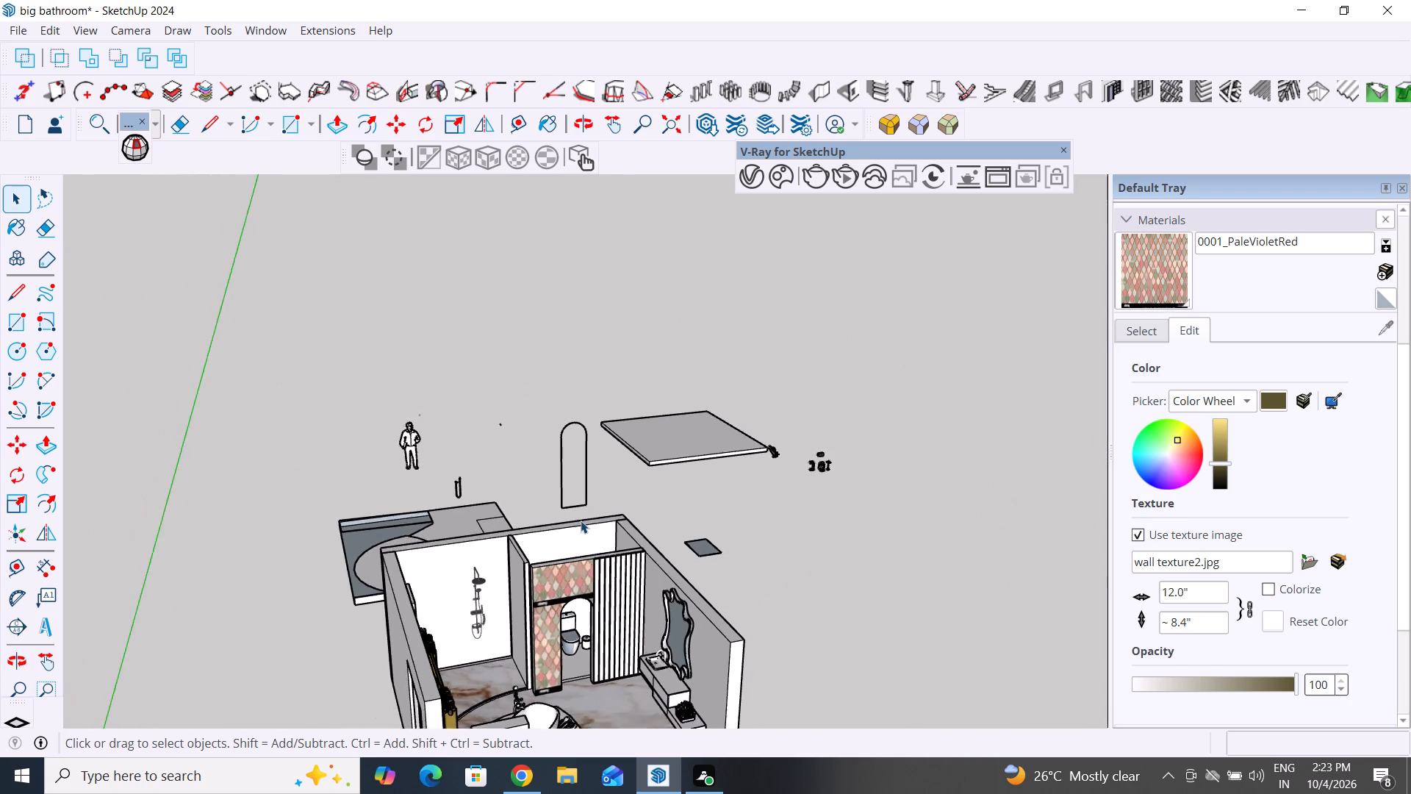
pyautogui.scroll(-1, 581, 521)
pyautogui.moveTo(596, 672); pyautogui.dragTo(589, 669, button='middle')
pyautogui.click(766, 393)
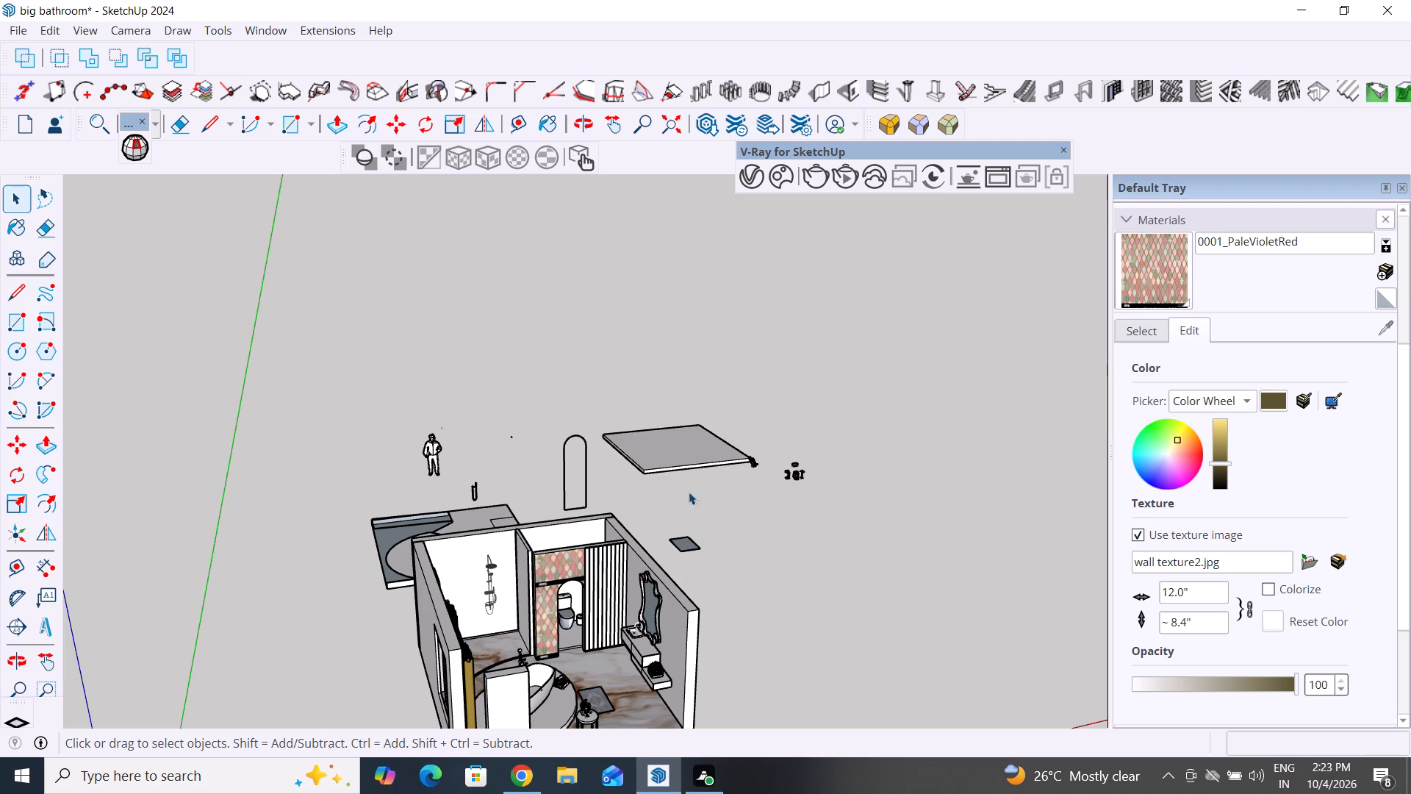
pyautogui.click(839, 639)
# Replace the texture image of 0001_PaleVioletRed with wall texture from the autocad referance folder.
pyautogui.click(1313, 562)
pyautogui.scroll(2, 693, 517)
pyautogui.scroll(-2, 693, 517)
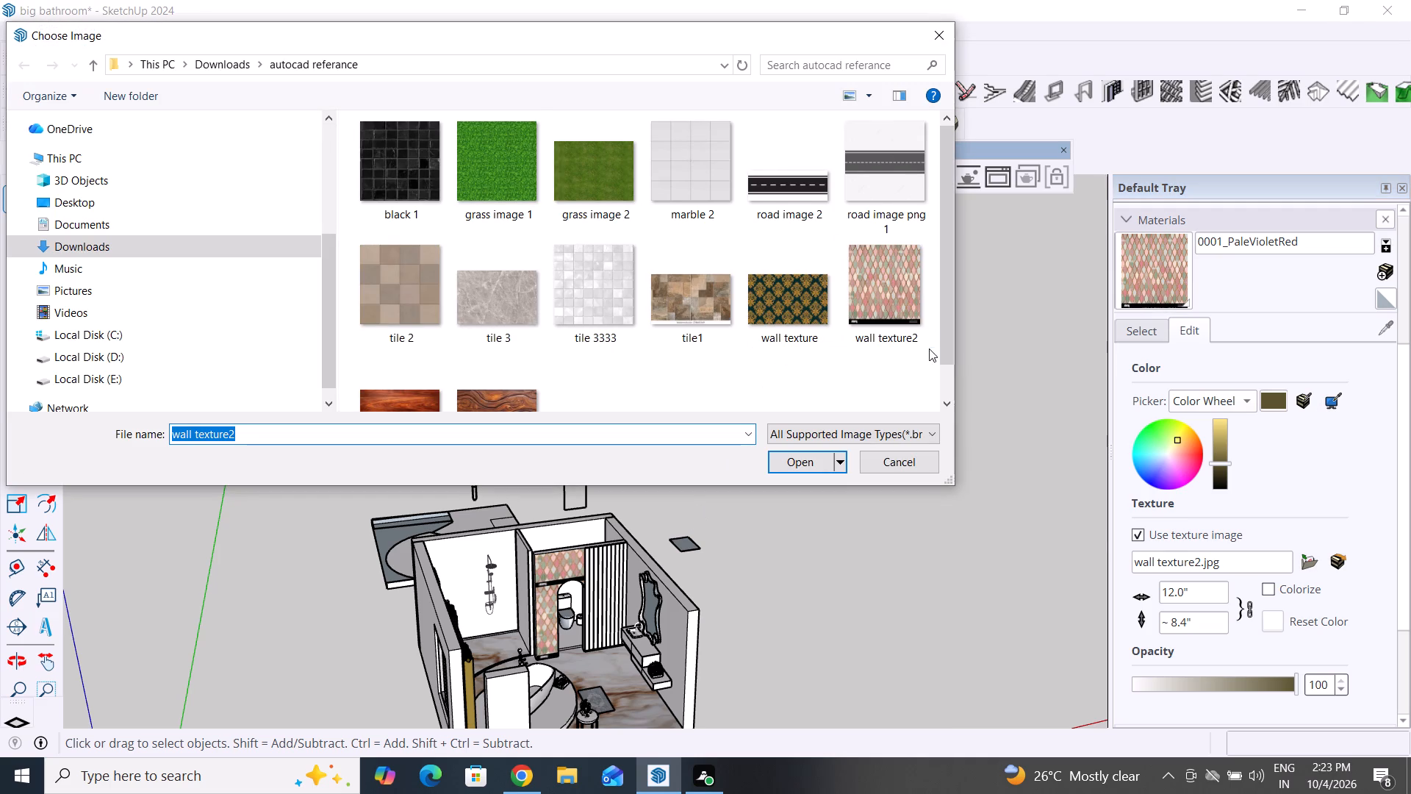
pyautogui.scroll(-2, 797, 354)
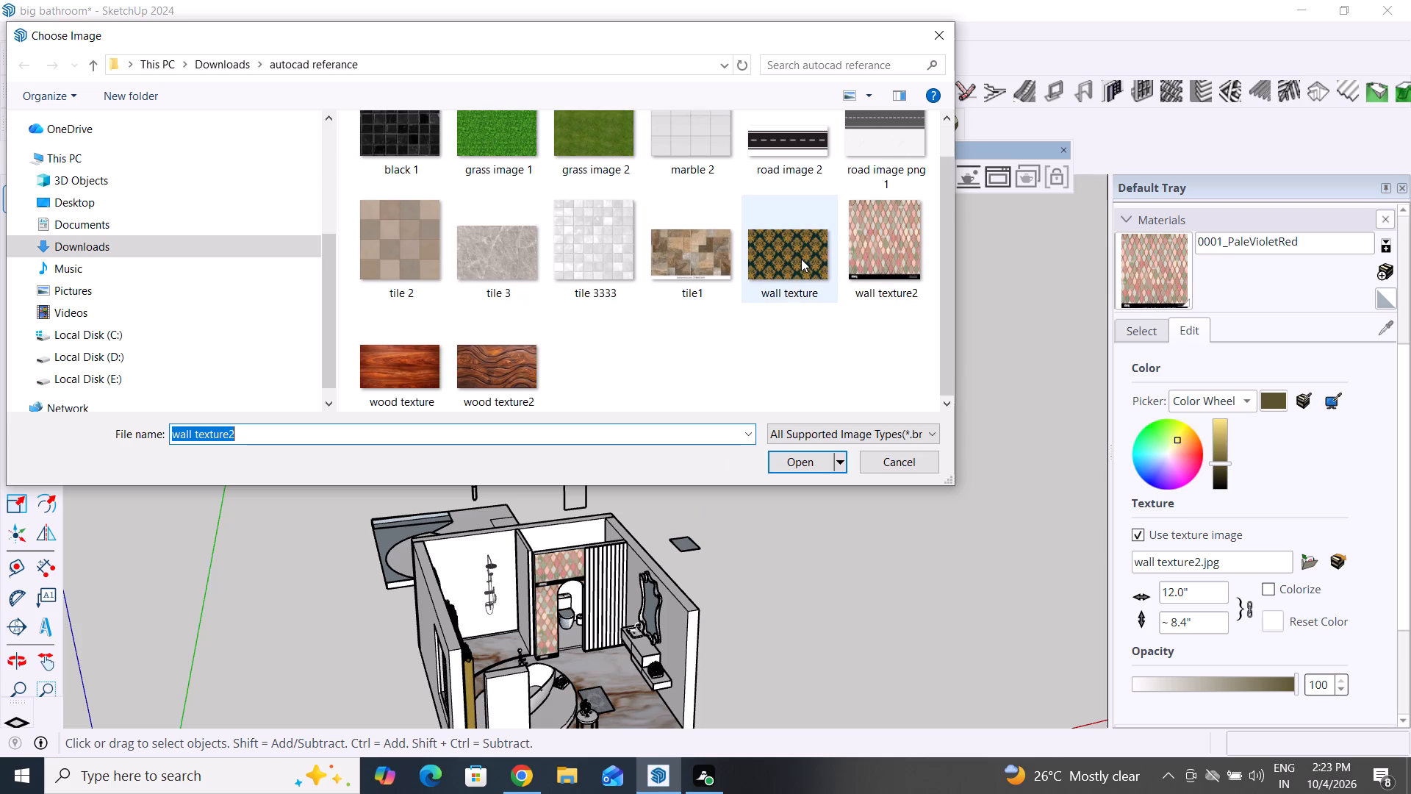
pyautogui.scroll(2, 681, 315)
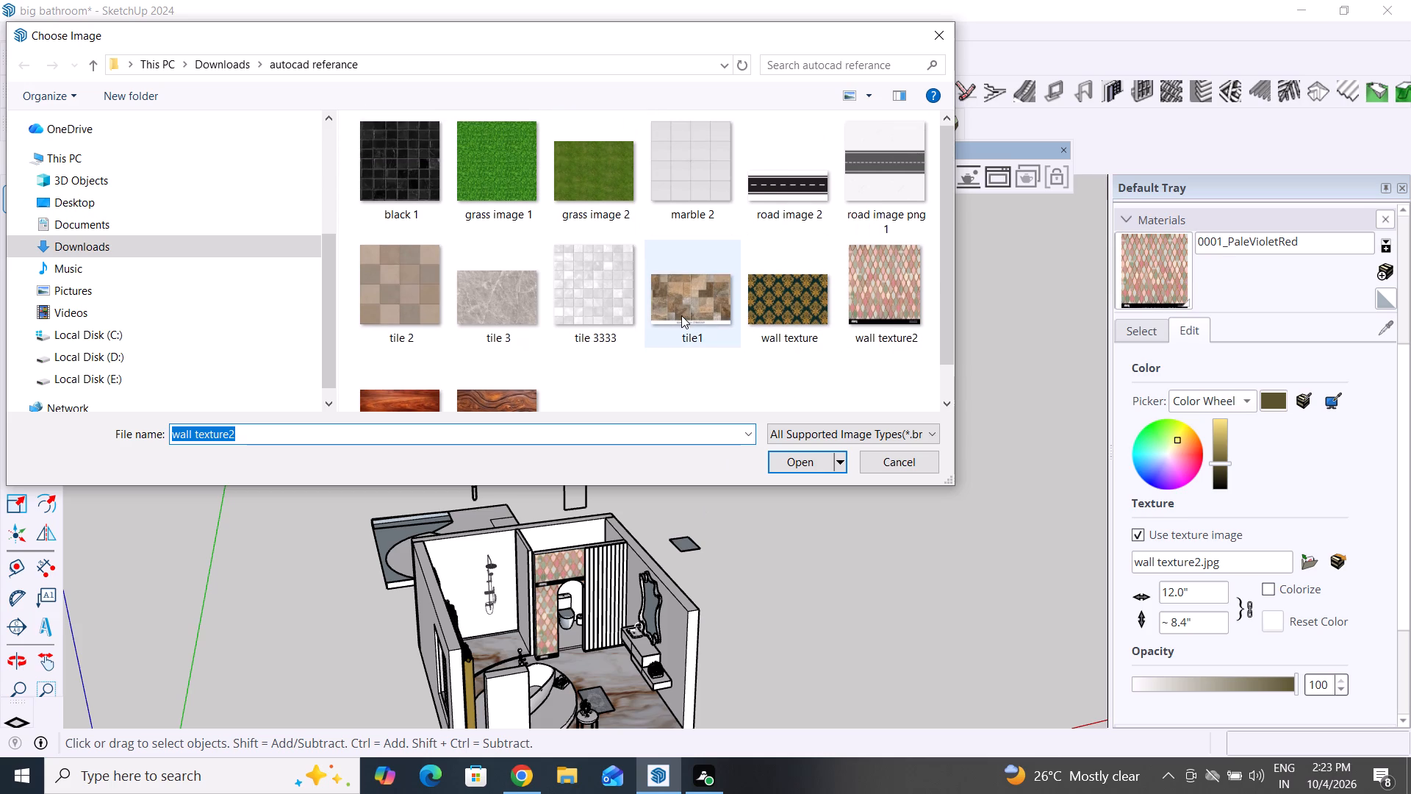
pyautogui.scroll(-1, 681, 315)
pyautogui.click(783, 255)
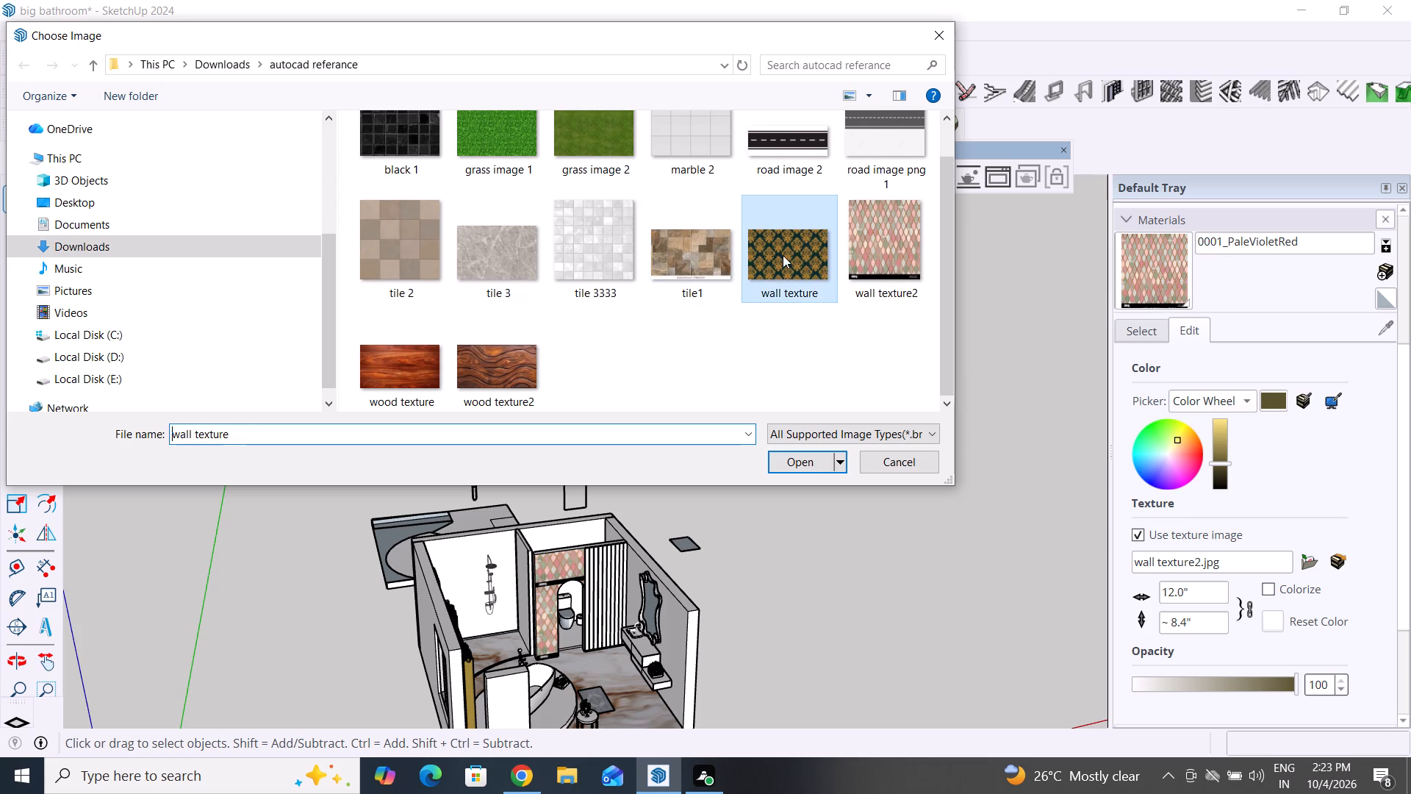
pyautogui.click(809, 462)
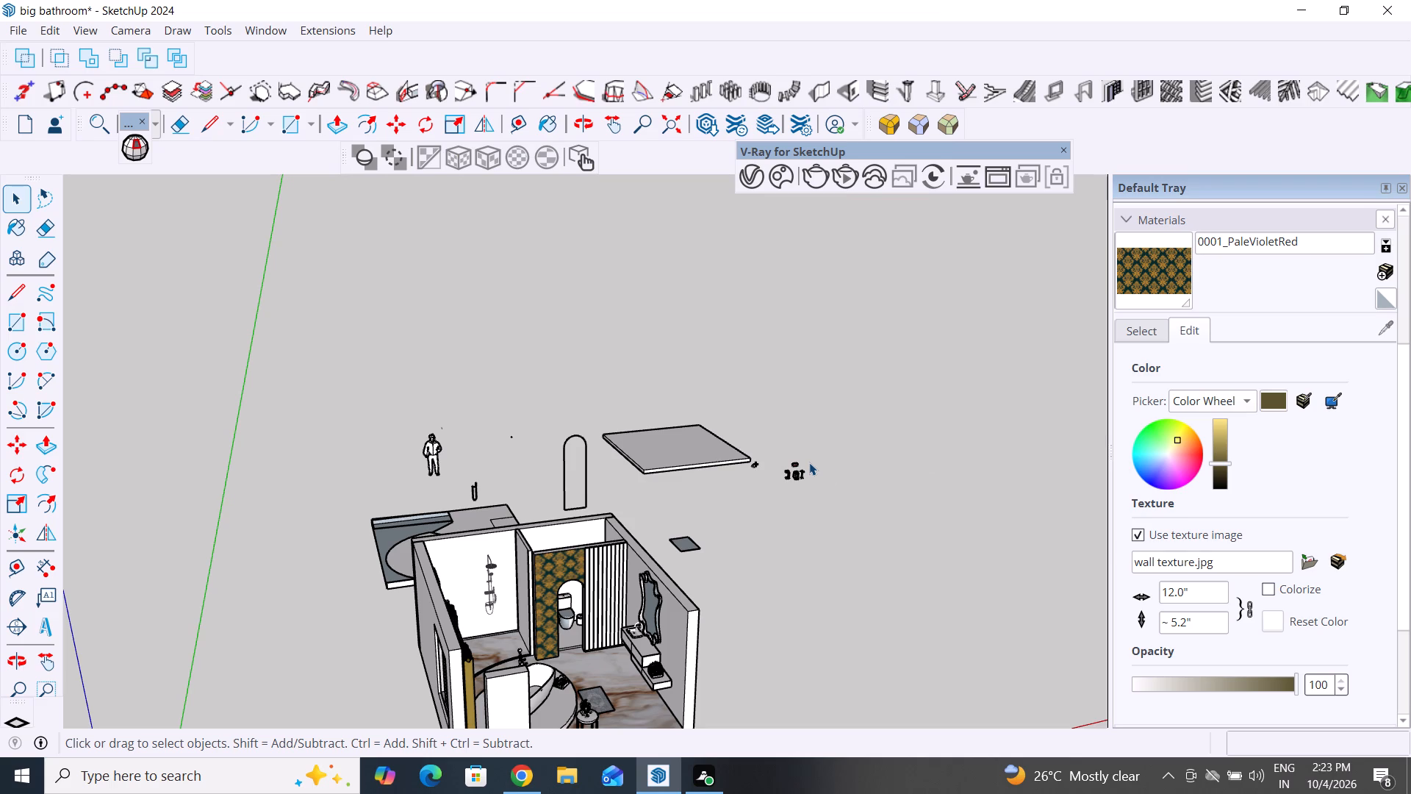
# Load PILLOW IMAGE 2 from the SKETCH UP REFARENCDE folder in Downloads as the texture of 0001_PaleVioletRed.
pyautogui.click(1311, 561)
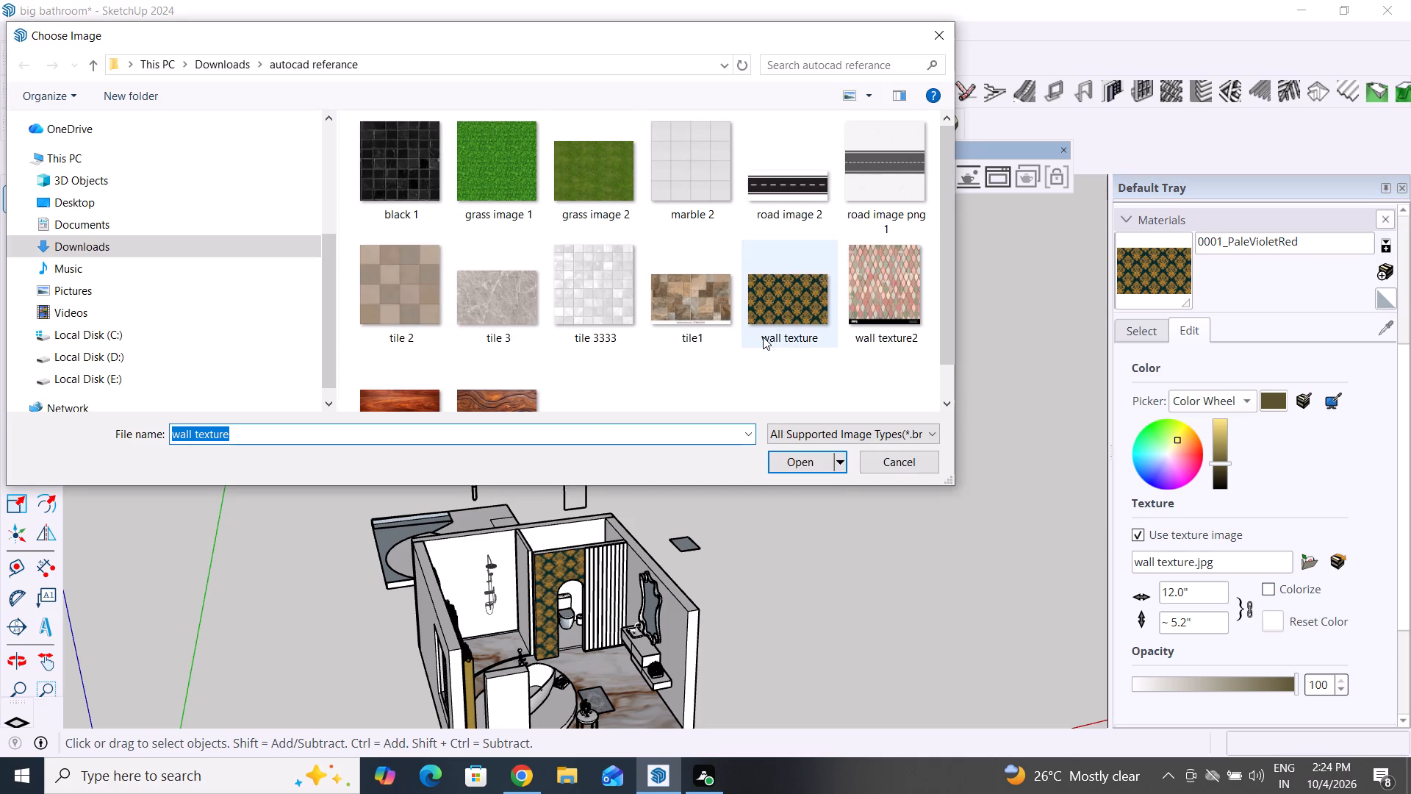
pyautogui.scroll(-4, 761, 337)
pyautogui.scroll(3, 761, 337)
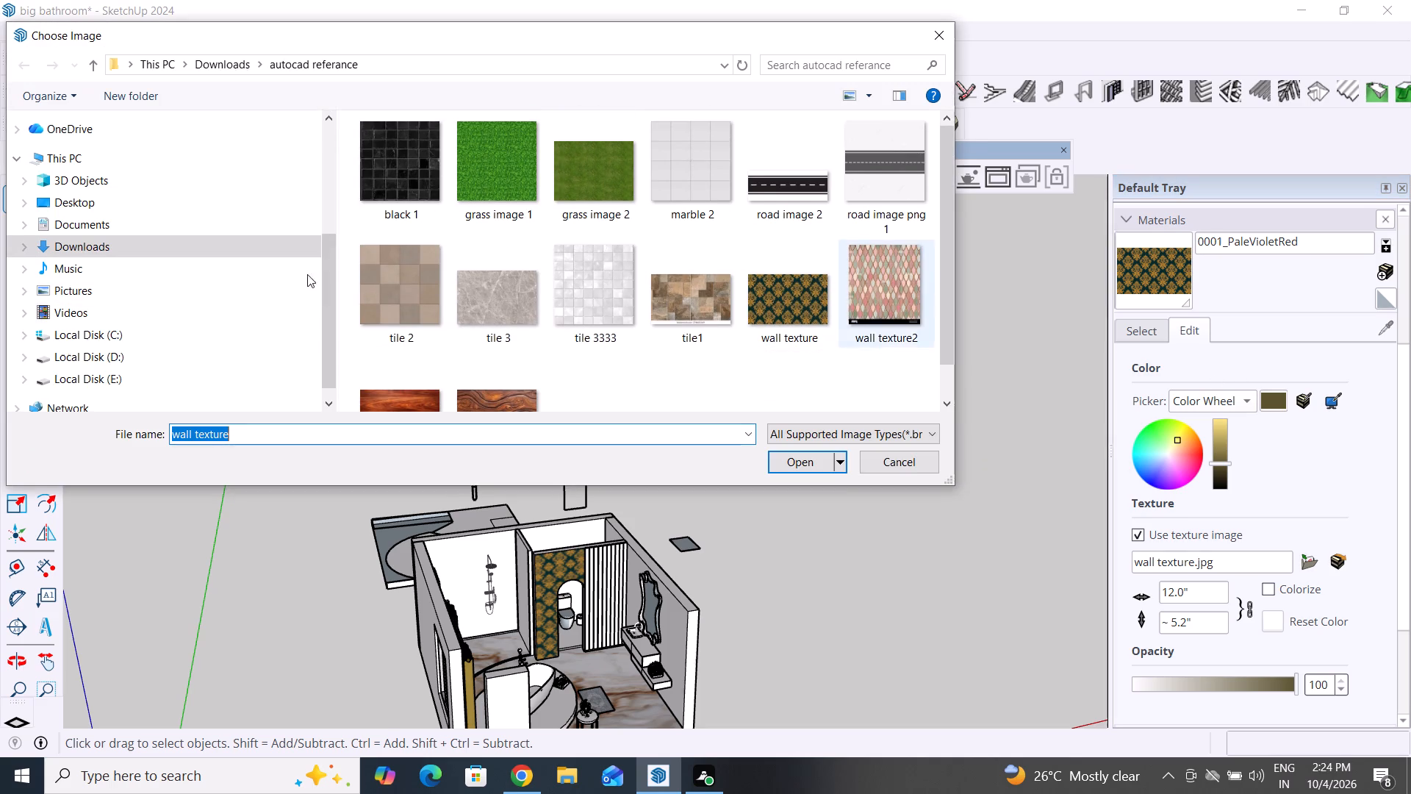
pyautogui.click(124, 225)
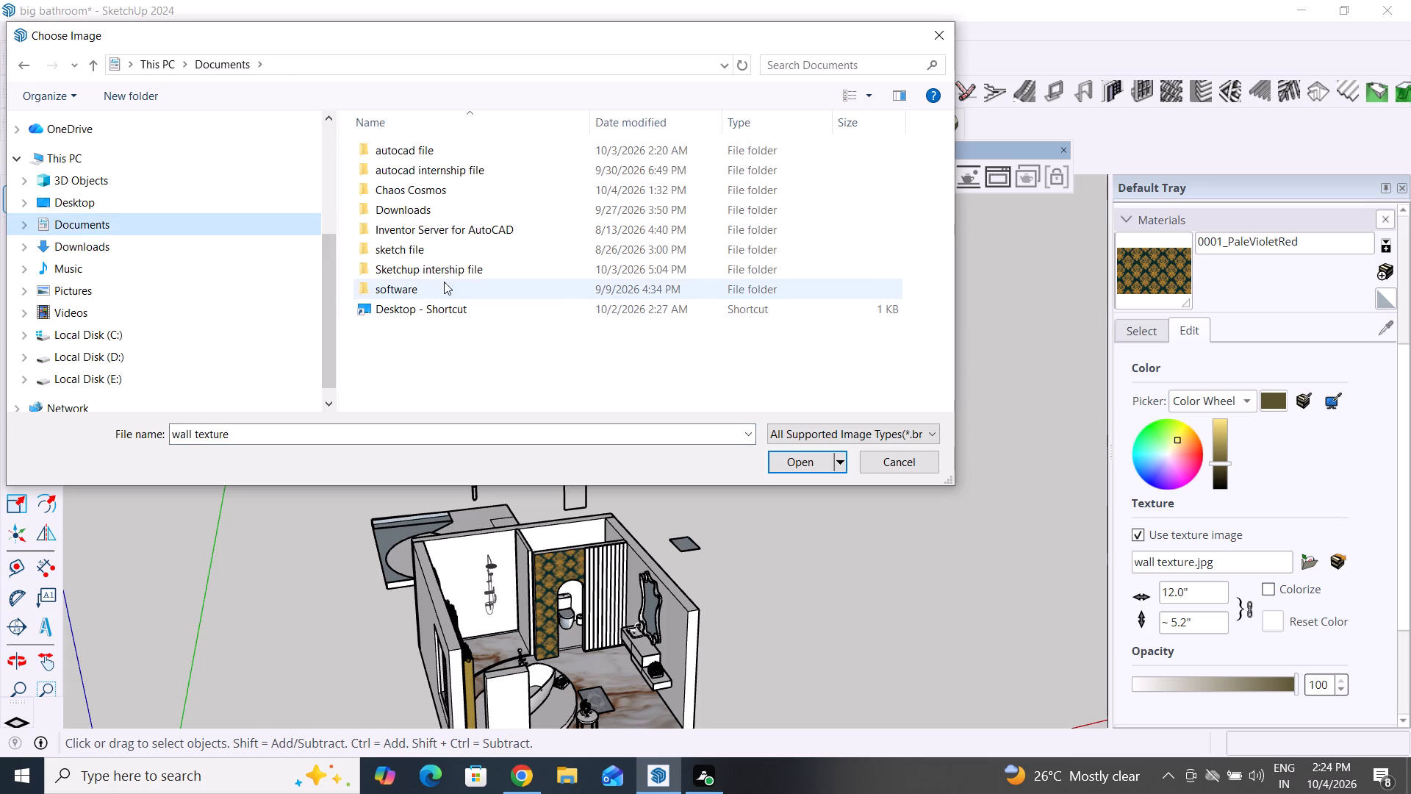
pyautogui.doubleClick(445, 269)
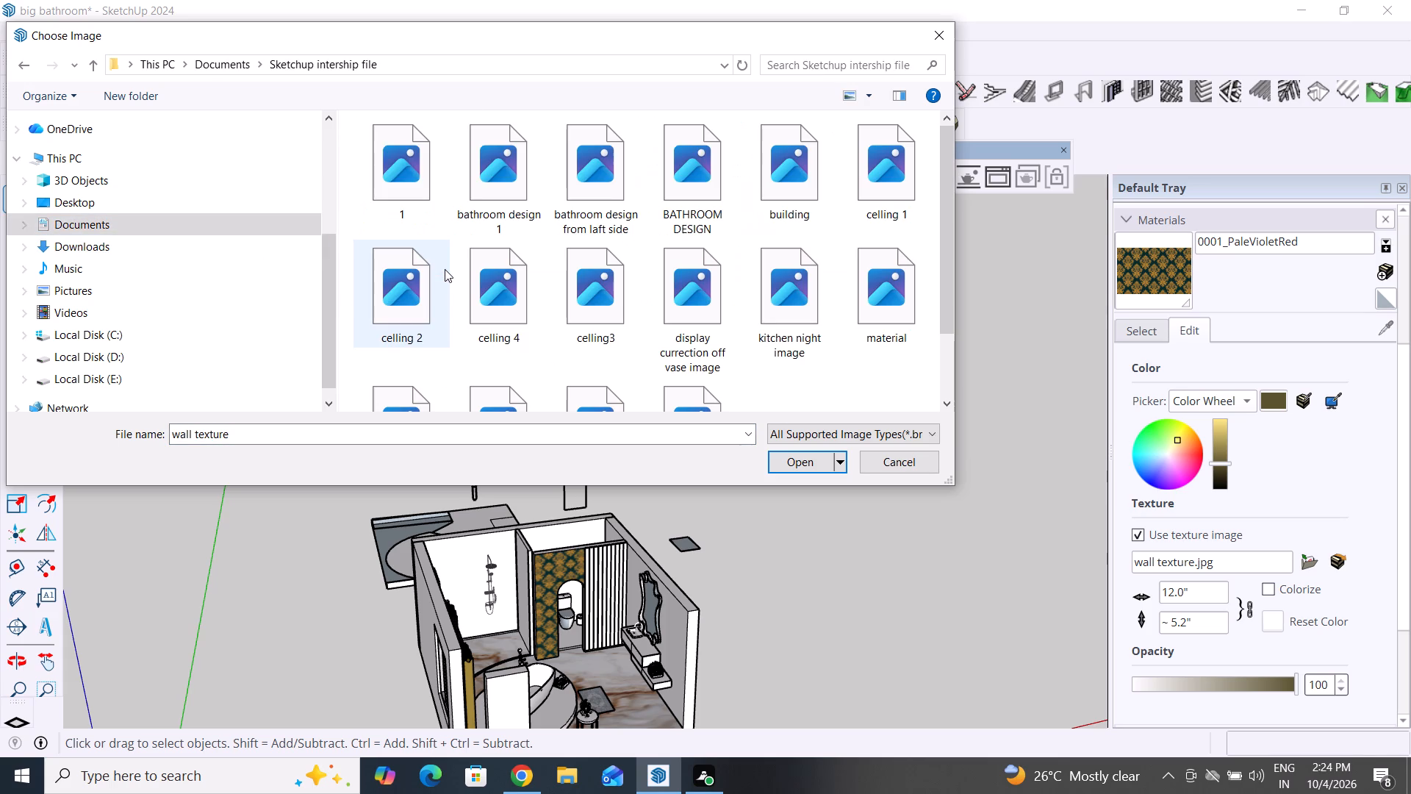
pyautogui.click(74, 251)
pyautogui.doubleClick(398, 226)
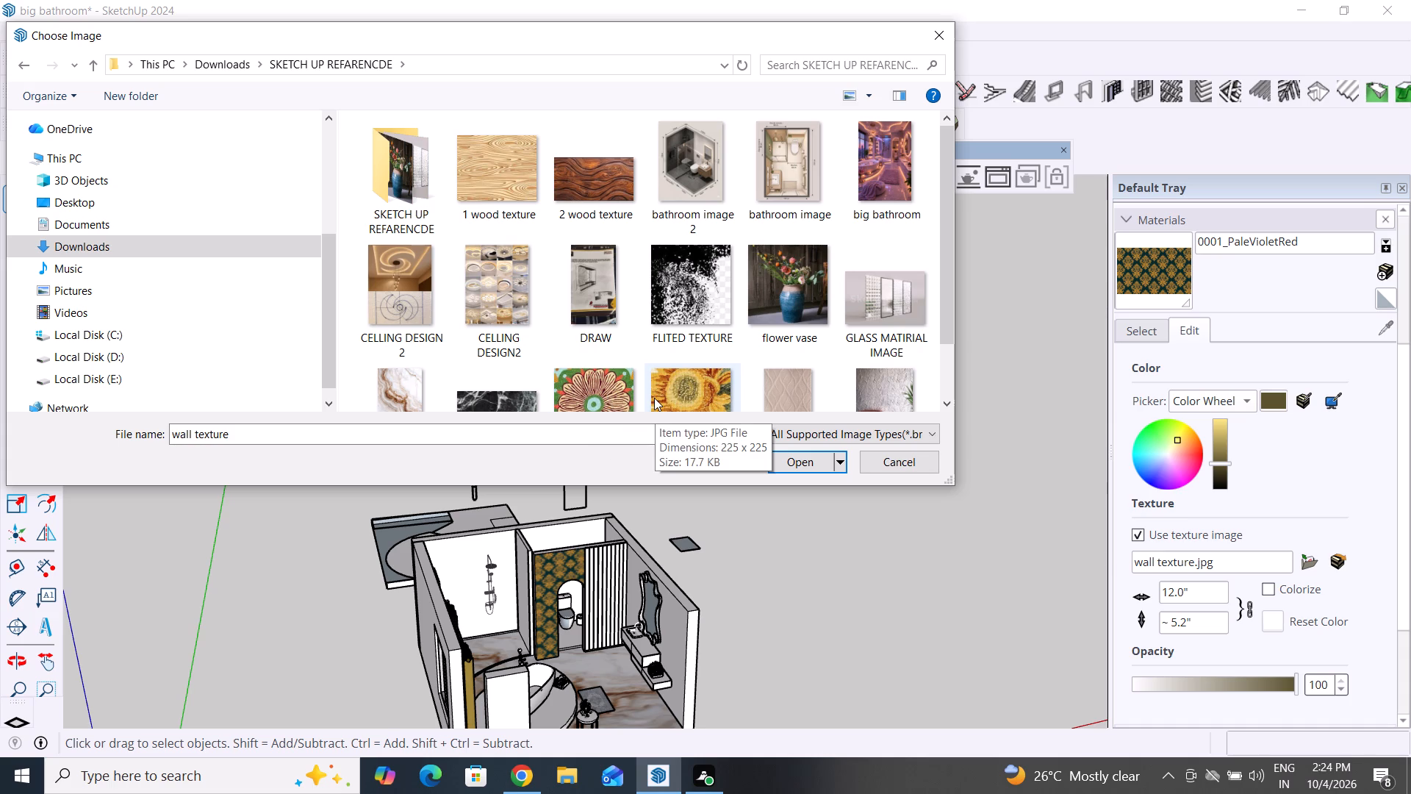
pyautogui.click(672, 377)
pyautogui.click(810, 468)
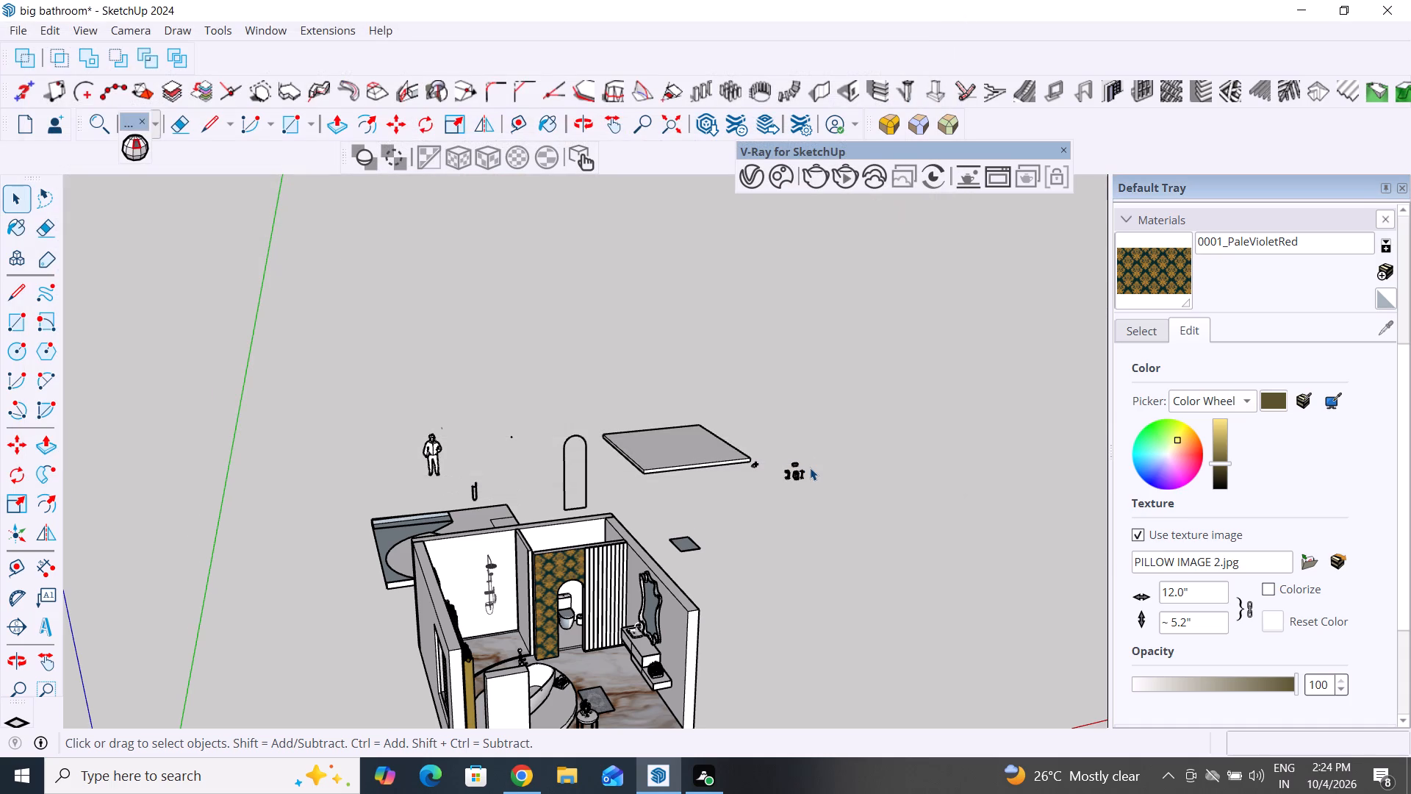
# Fit the sunflower texture across the front face of the arched partition wall using the fitted texture projection.
pyautogui.click(487, 159)
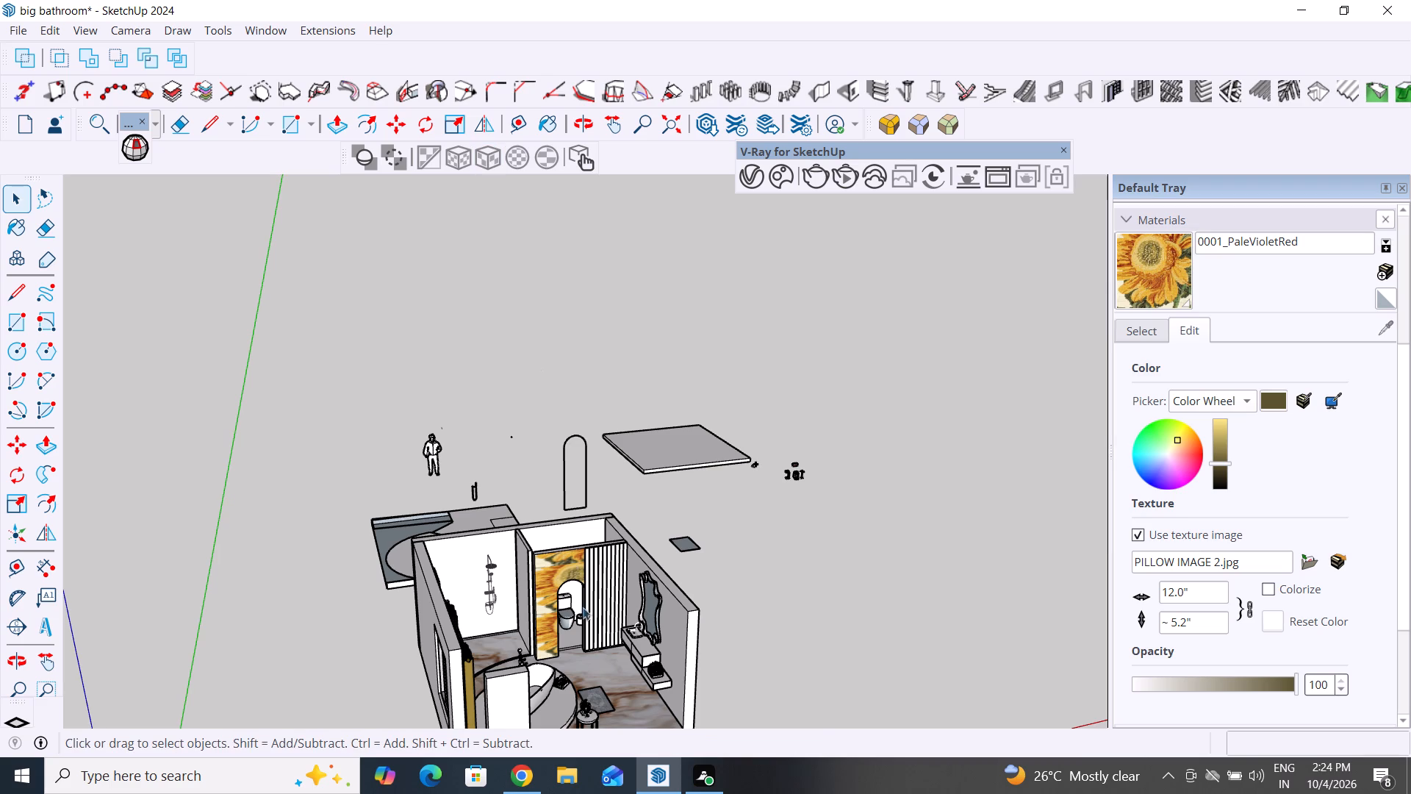
pyautogui.scroll(9, 567, 604)
pyautogui.click(570, 532)
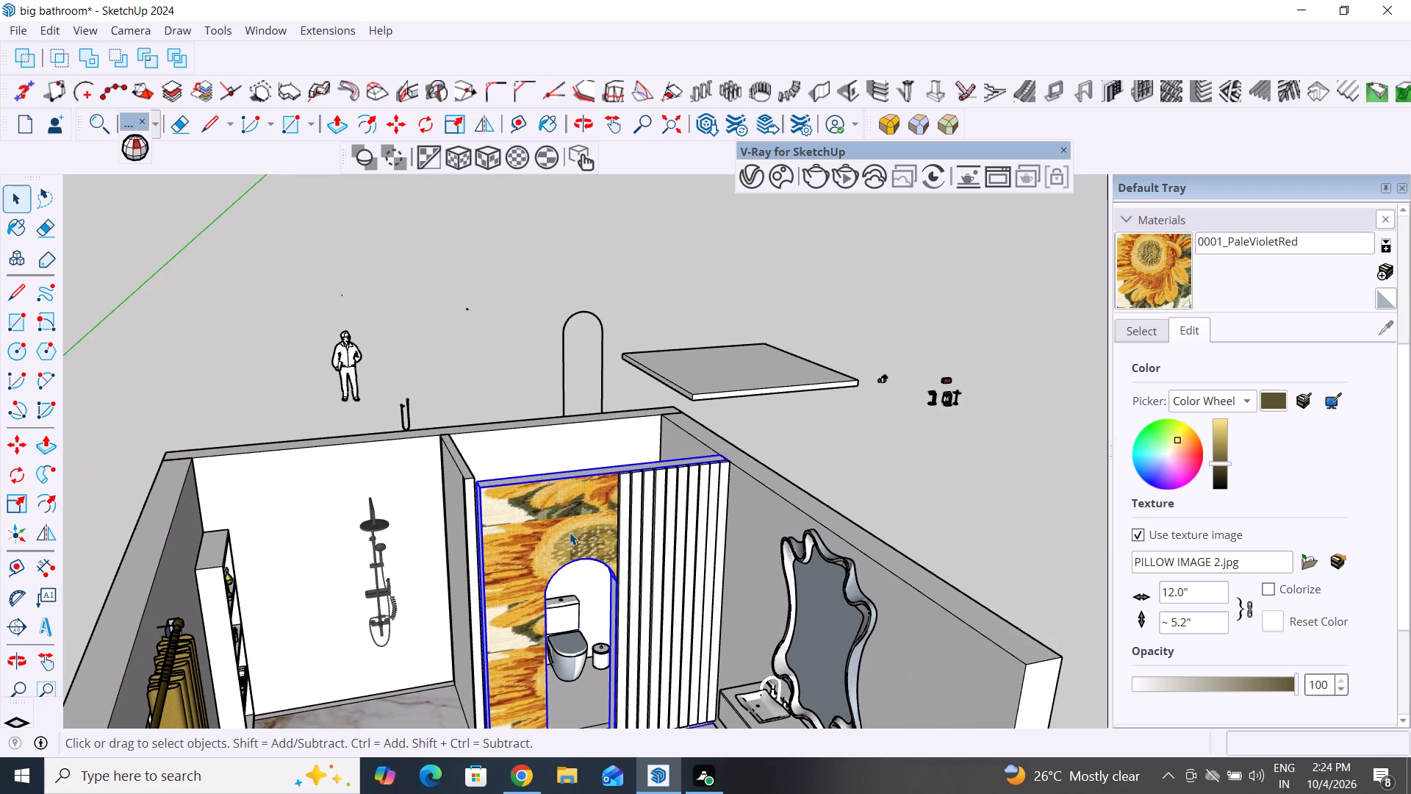
pyautogui.click(570, 510)
pyautogui.doubleClick(570, 510)
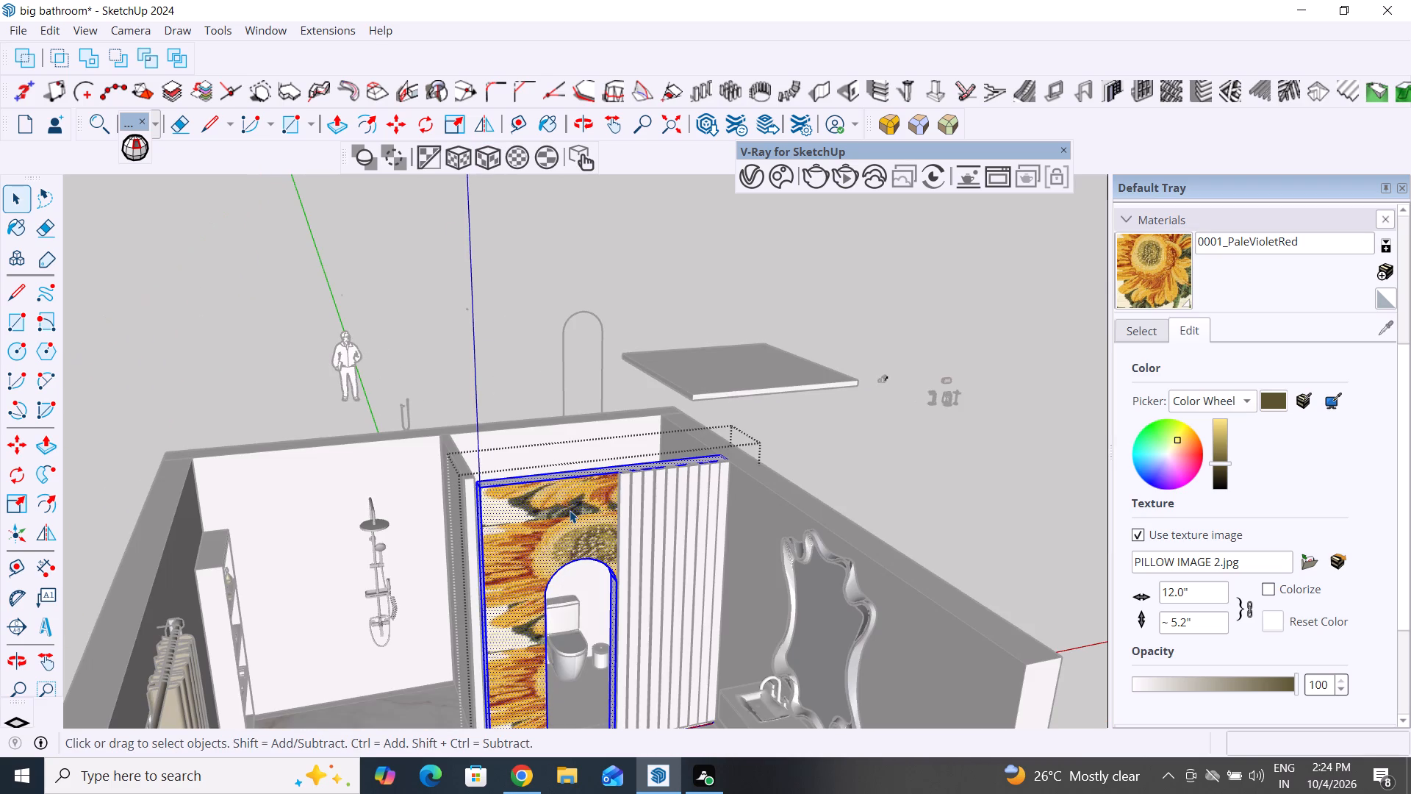
pyautogui.click(570, 510)
pyautogui.click(487, 158)
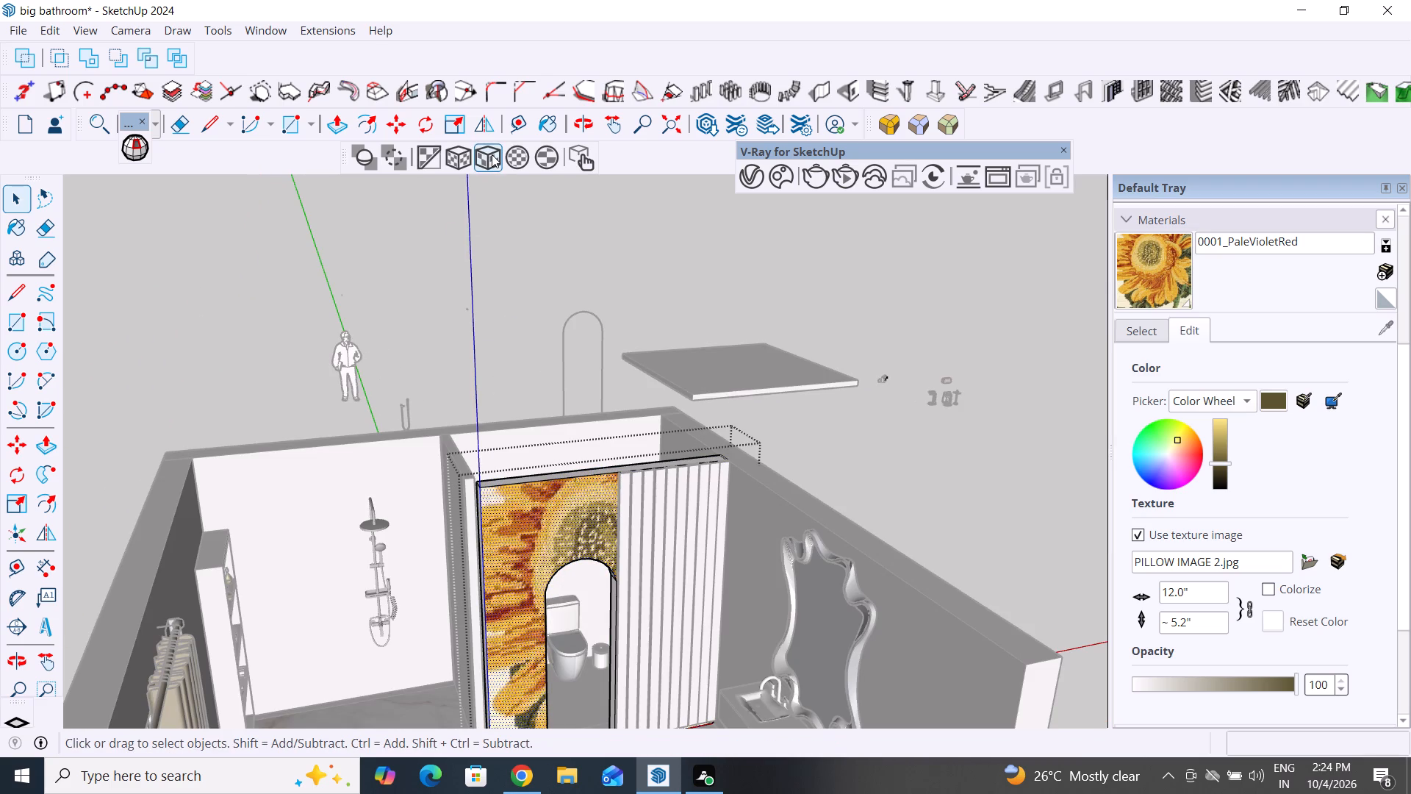
pyautogui.click(585, 310)
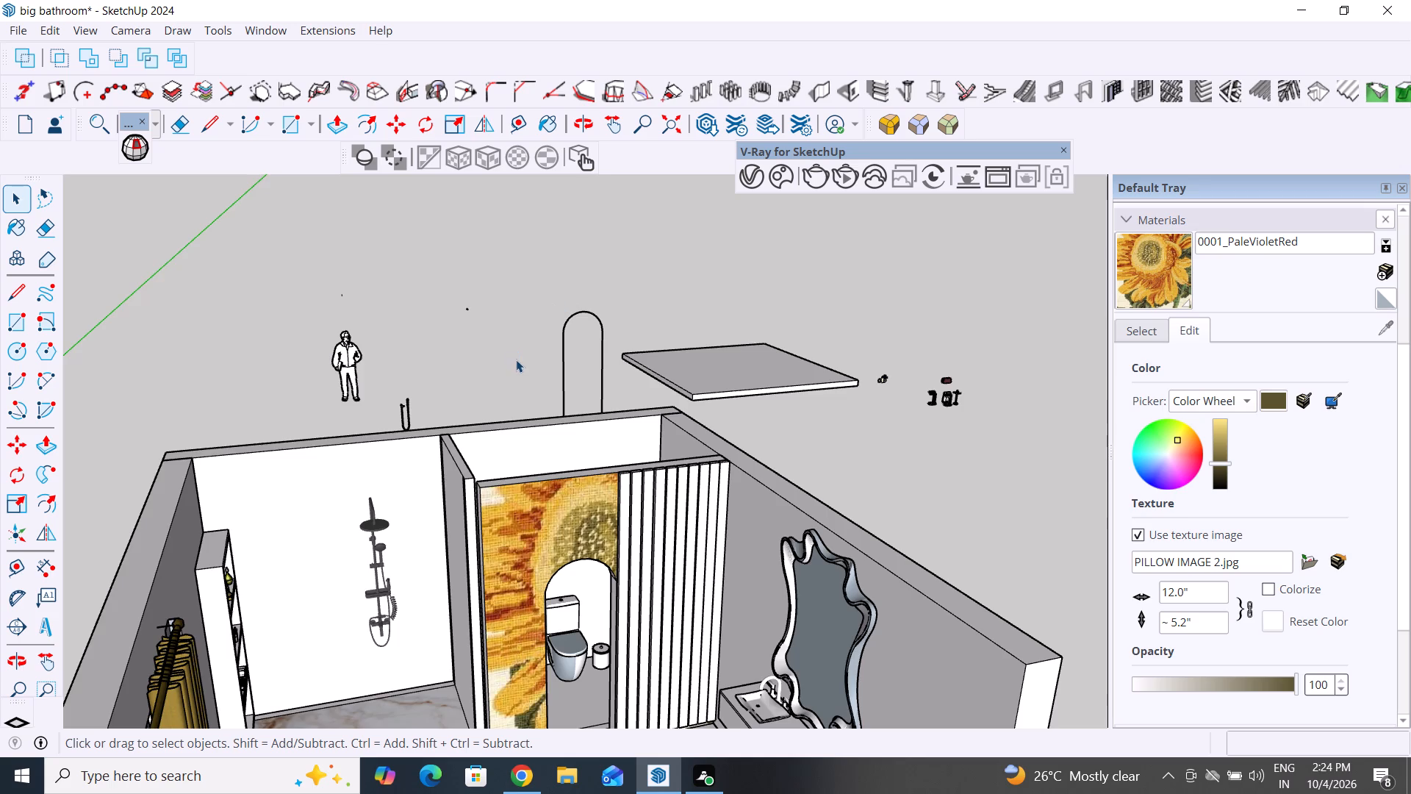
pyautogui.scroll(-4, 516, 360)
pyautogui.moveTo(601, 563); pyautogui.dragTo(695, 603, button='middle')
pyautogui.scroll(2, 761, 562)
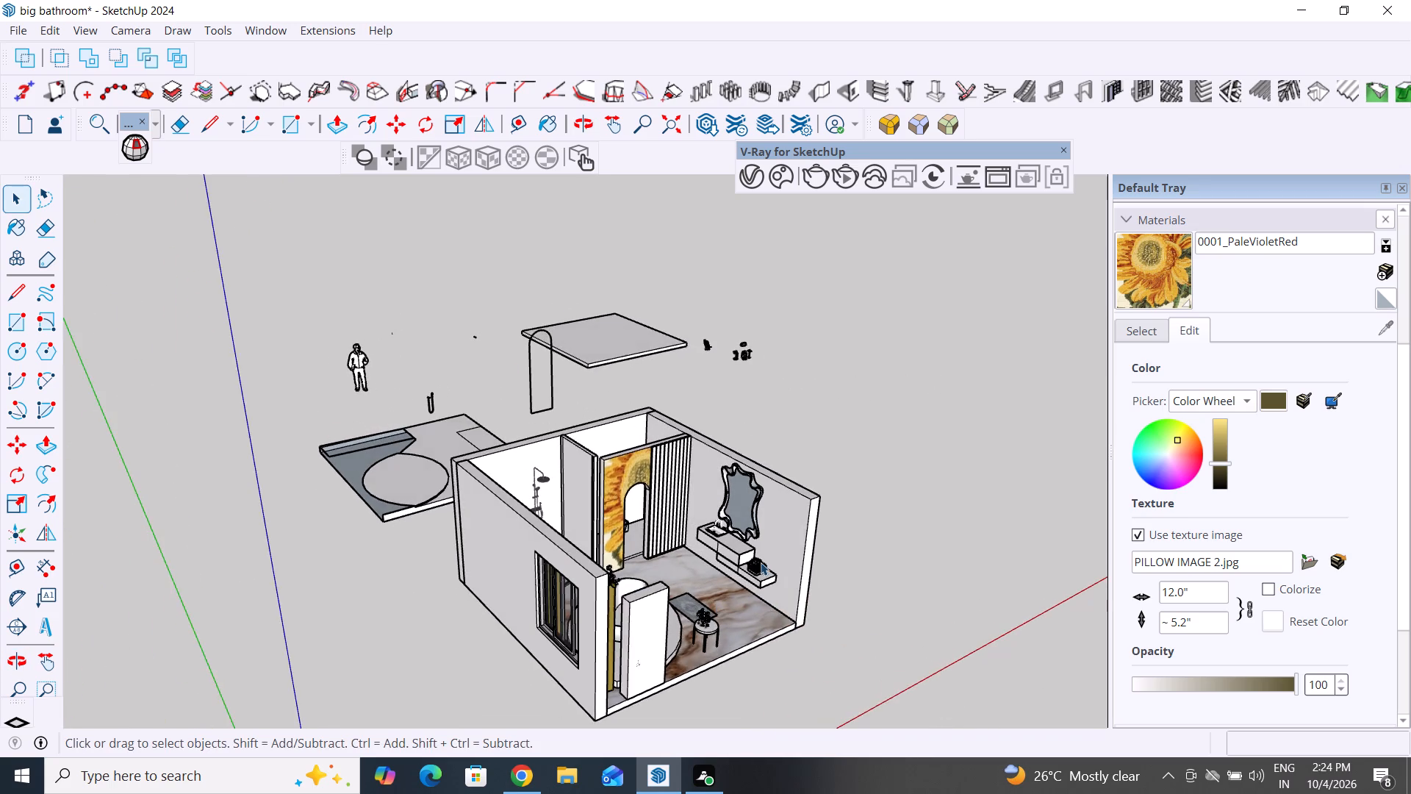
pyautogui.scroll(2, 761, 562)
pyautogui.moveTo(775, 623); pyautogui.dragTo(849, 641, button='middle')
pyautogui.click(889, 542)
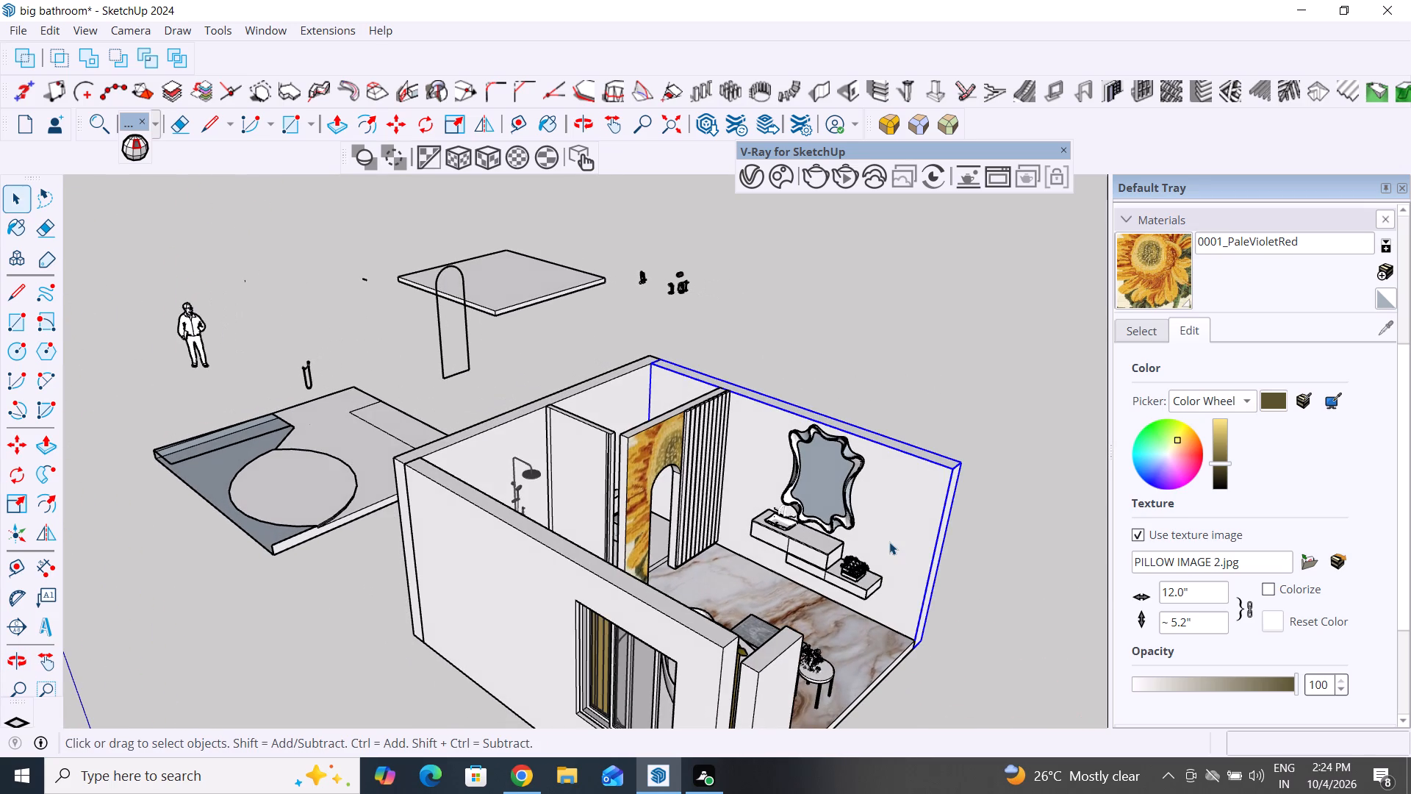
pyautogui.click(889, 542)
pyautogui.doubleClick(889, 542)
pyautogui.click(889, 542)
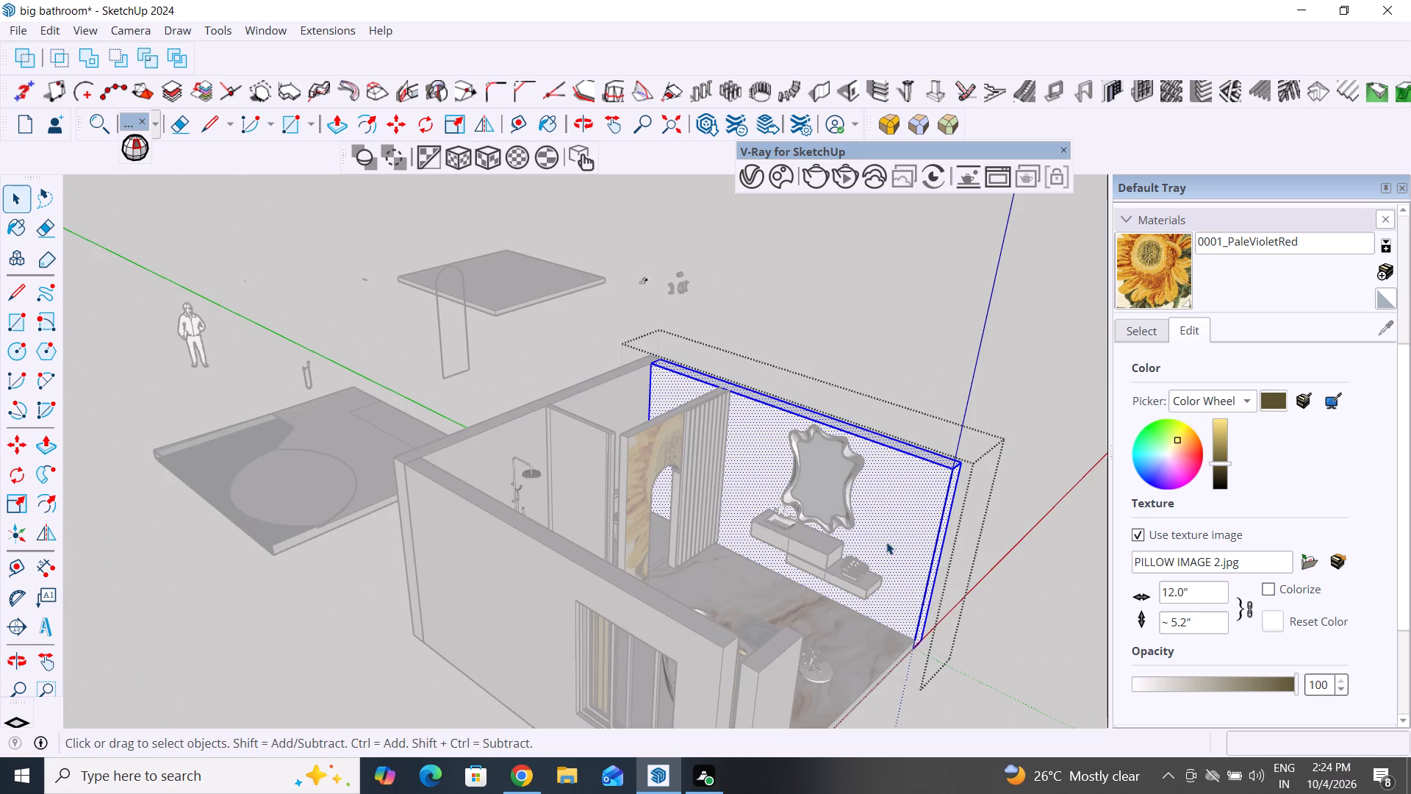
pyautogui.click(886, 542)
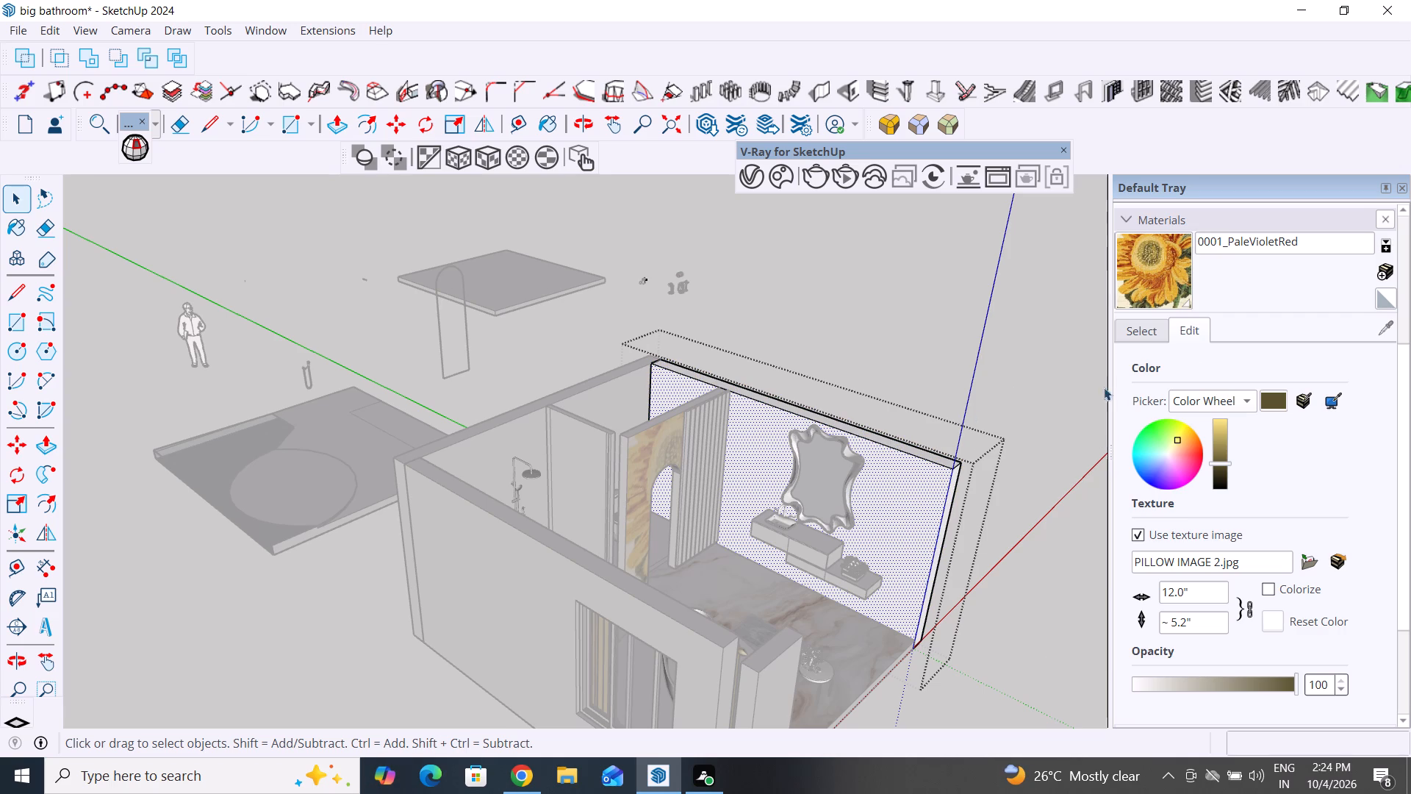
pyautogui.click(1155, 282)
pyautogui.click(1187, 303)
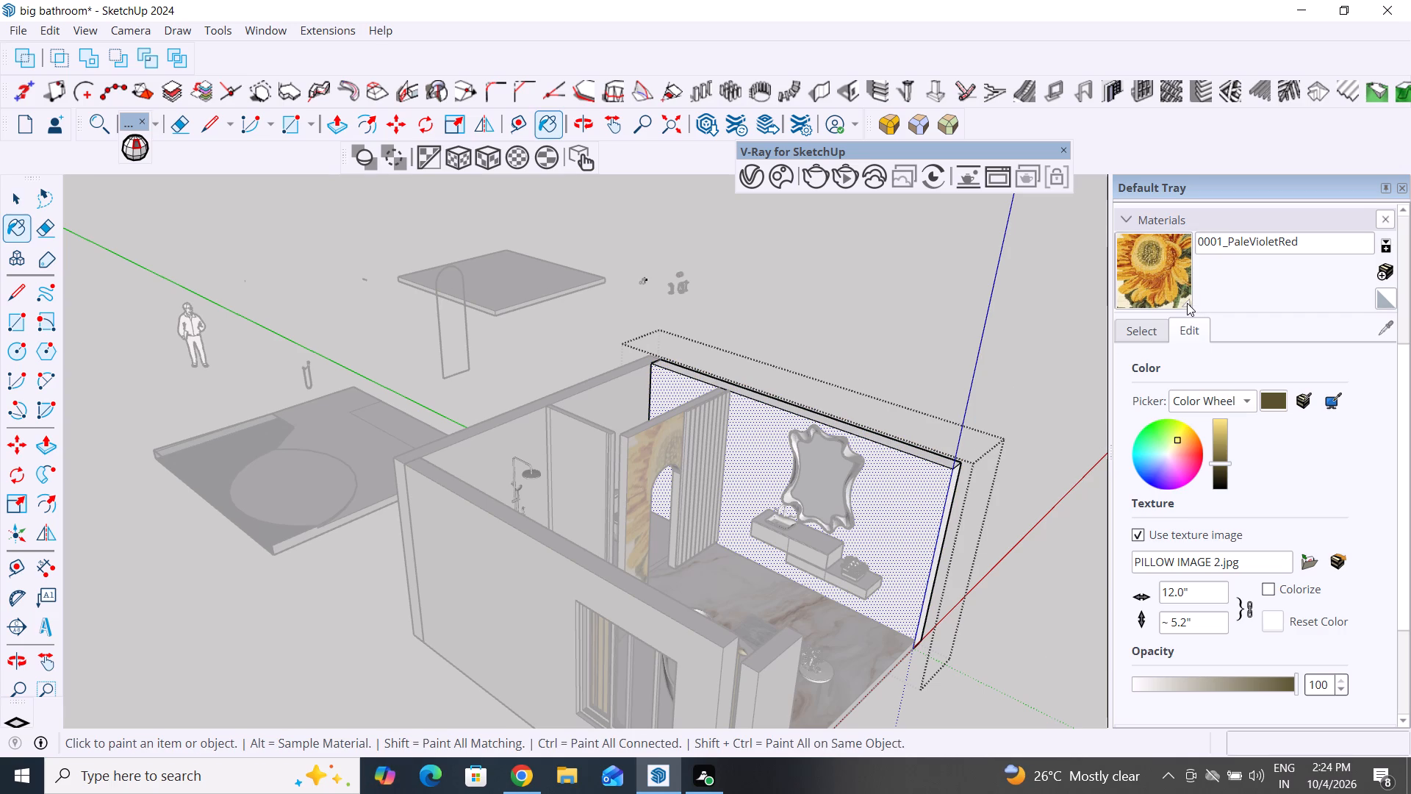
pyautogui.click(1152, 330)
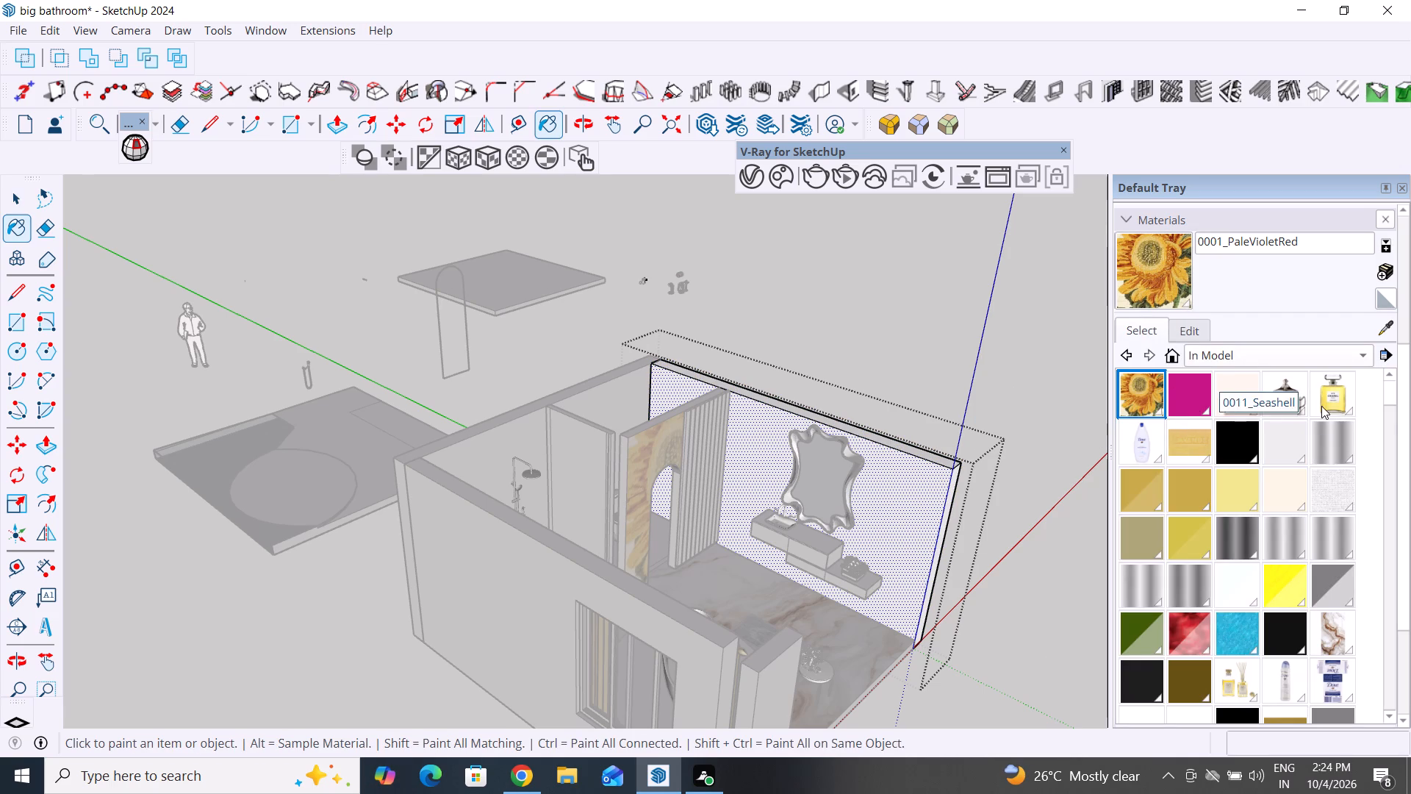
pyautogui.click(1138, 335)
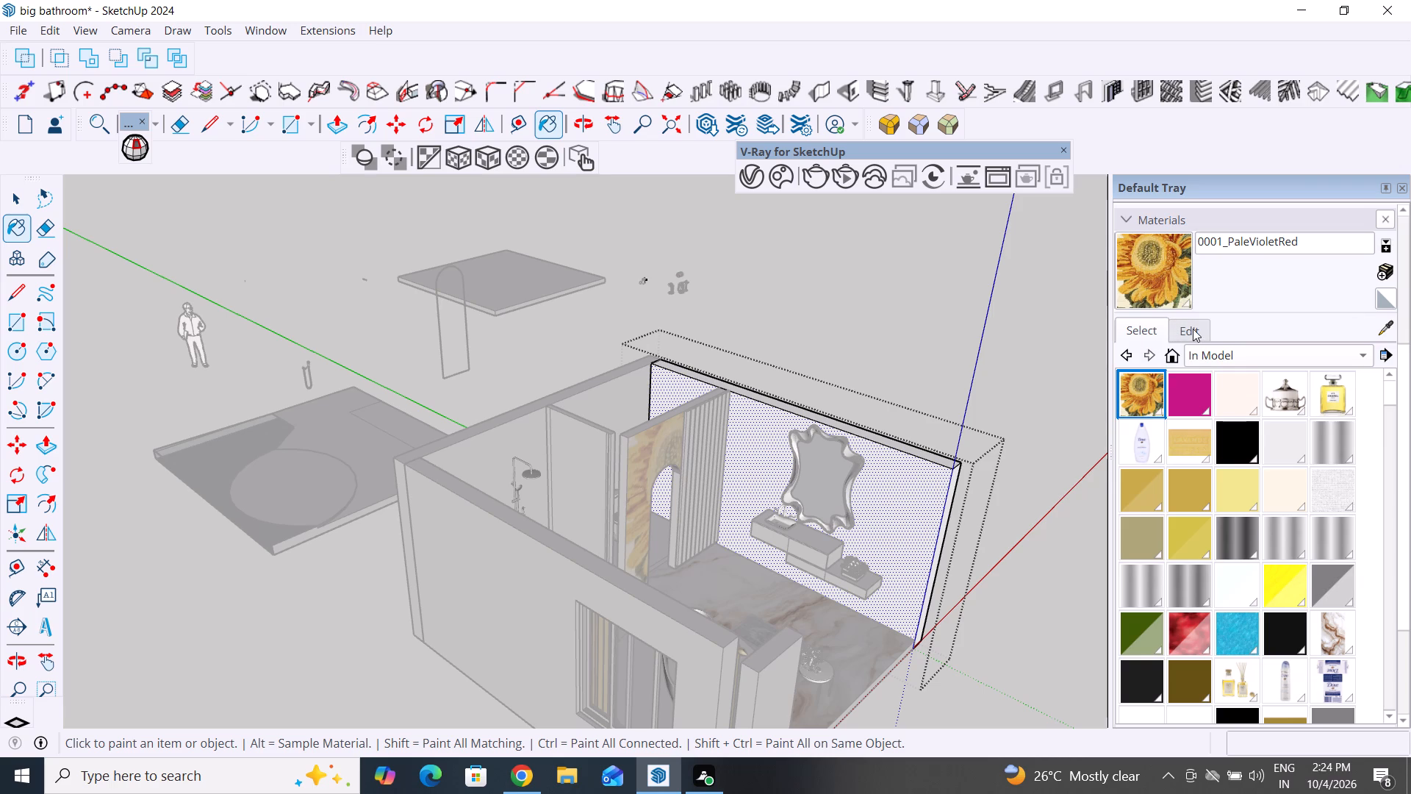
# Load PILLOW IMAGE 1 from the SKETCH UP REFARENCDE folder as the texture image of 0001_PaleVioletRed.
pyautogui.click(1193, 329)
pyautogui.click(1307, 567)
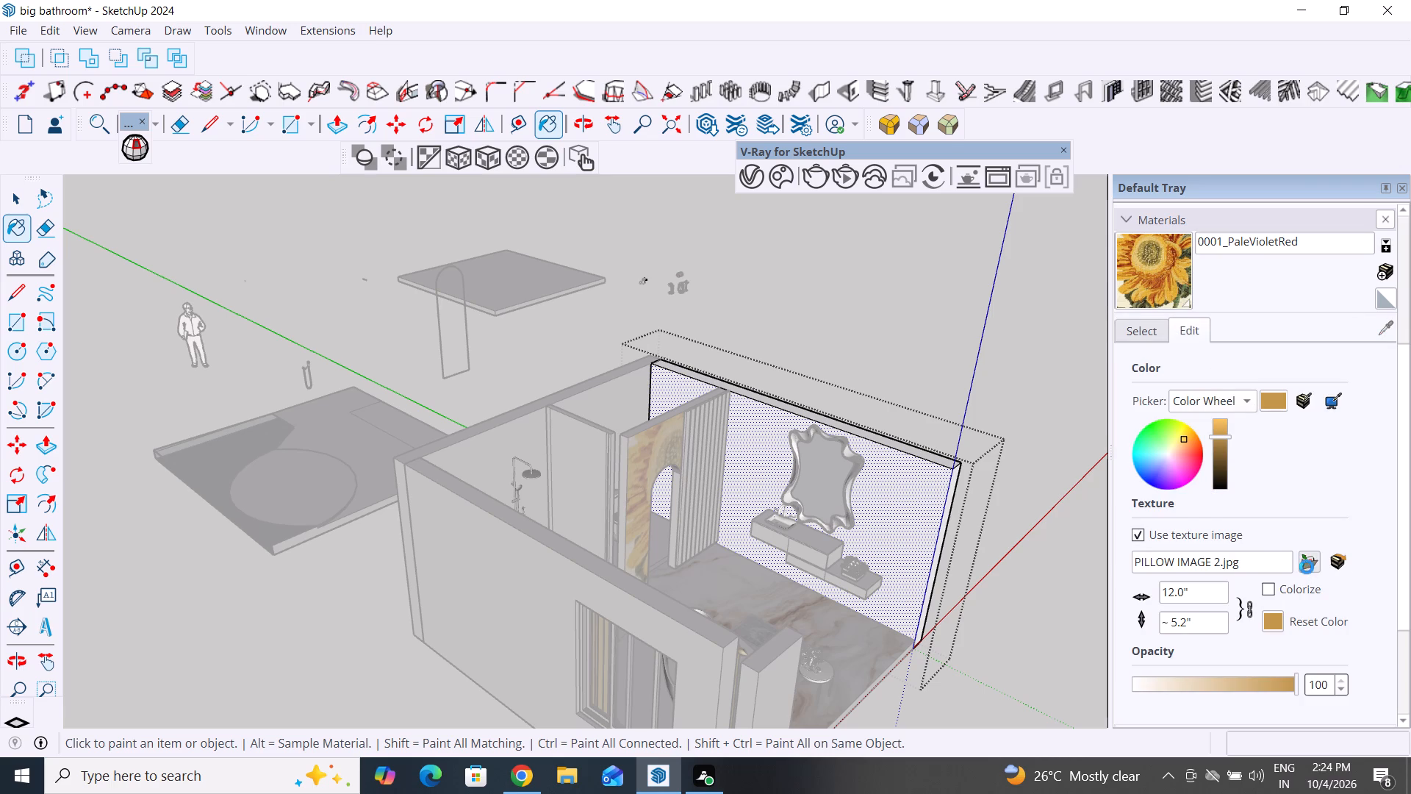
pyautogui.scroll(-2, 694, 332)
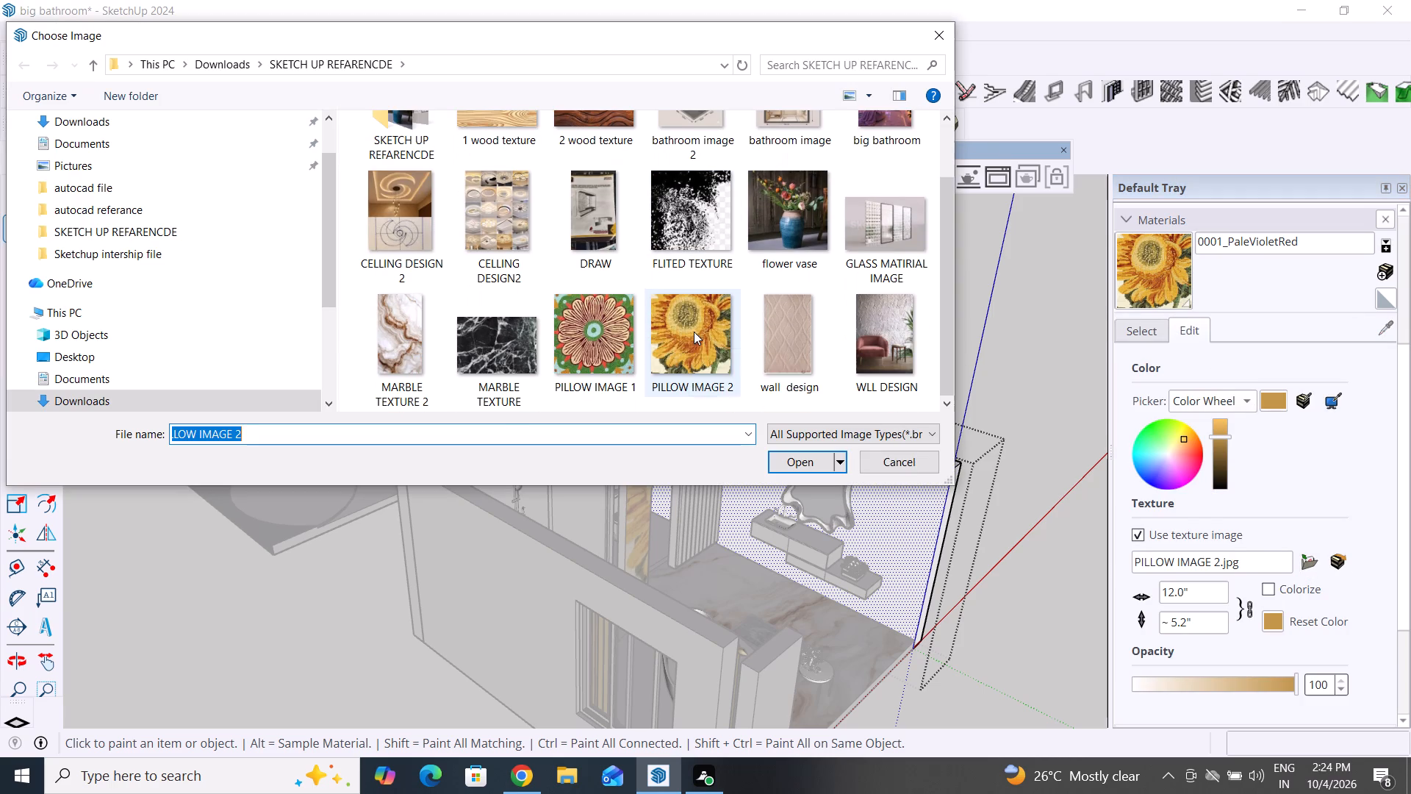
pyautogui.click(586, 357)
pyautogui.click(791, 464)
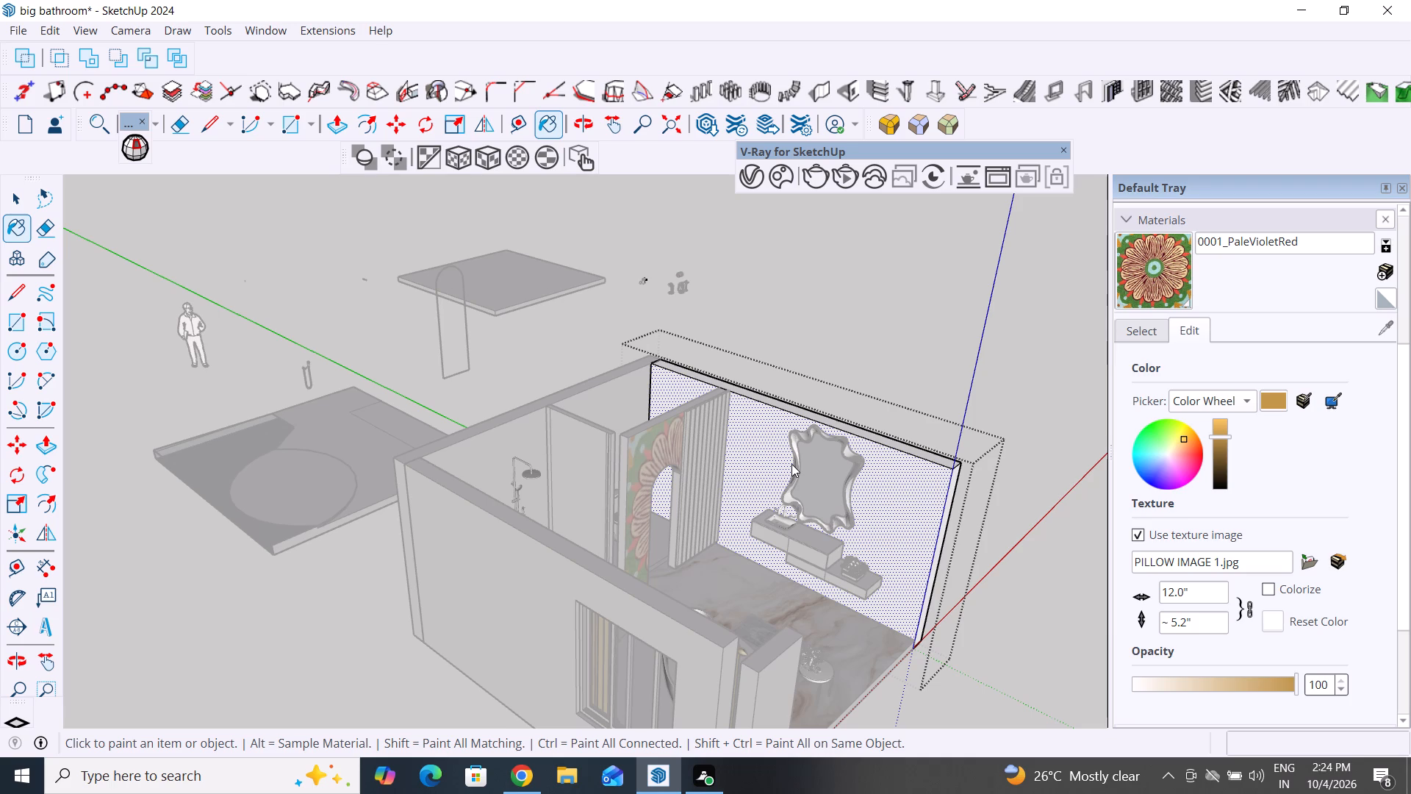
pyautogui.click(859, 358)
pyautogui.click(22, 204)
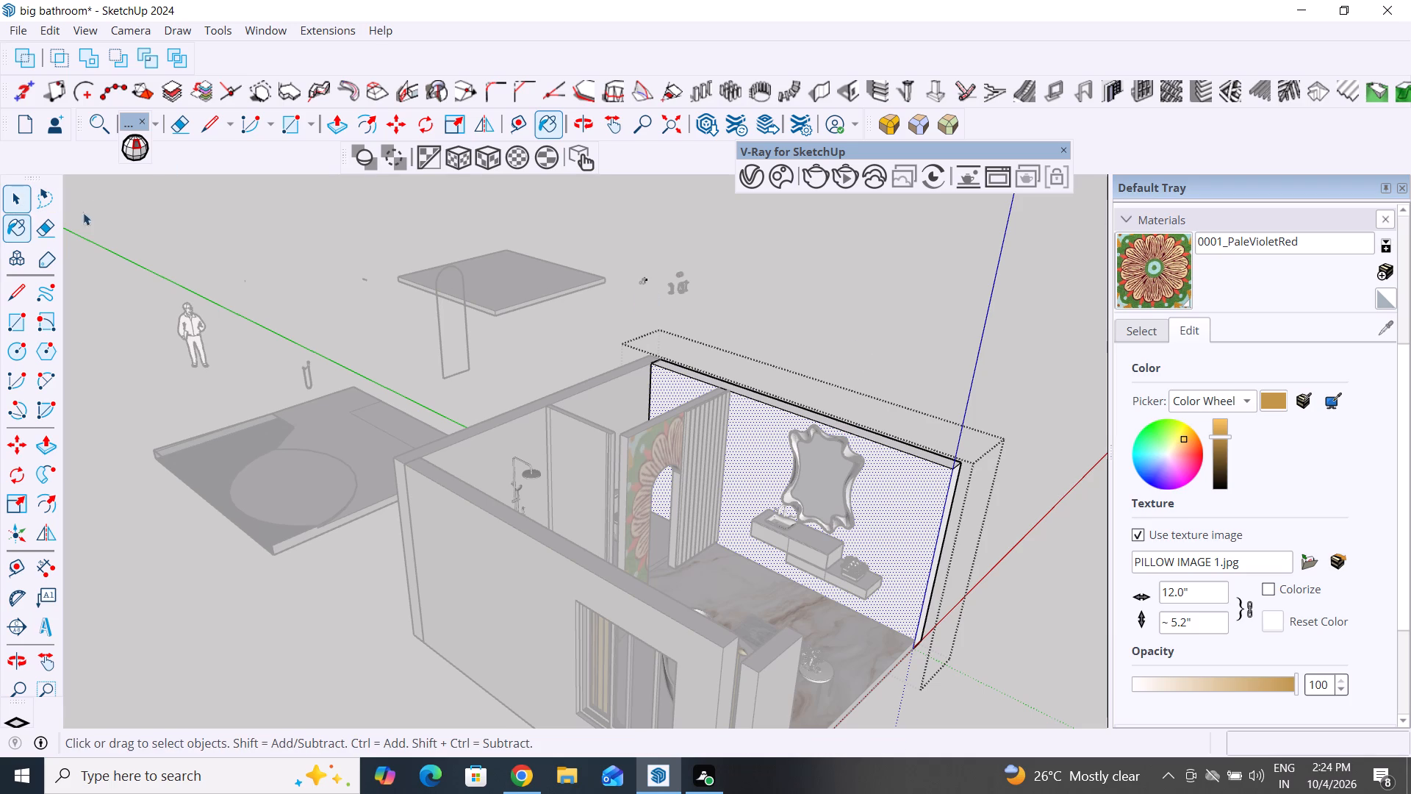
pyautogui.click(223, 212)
# Examine the floral-patterned arched partition up close and within the whole bathroom from several angles.
pyautogui.moveTo(839, 360); pyautogui.dragTo(664, 371, button='middle')
pyautogui.scroll(5, 423, 477)
pyautogui.scroll(5, 492, 473)
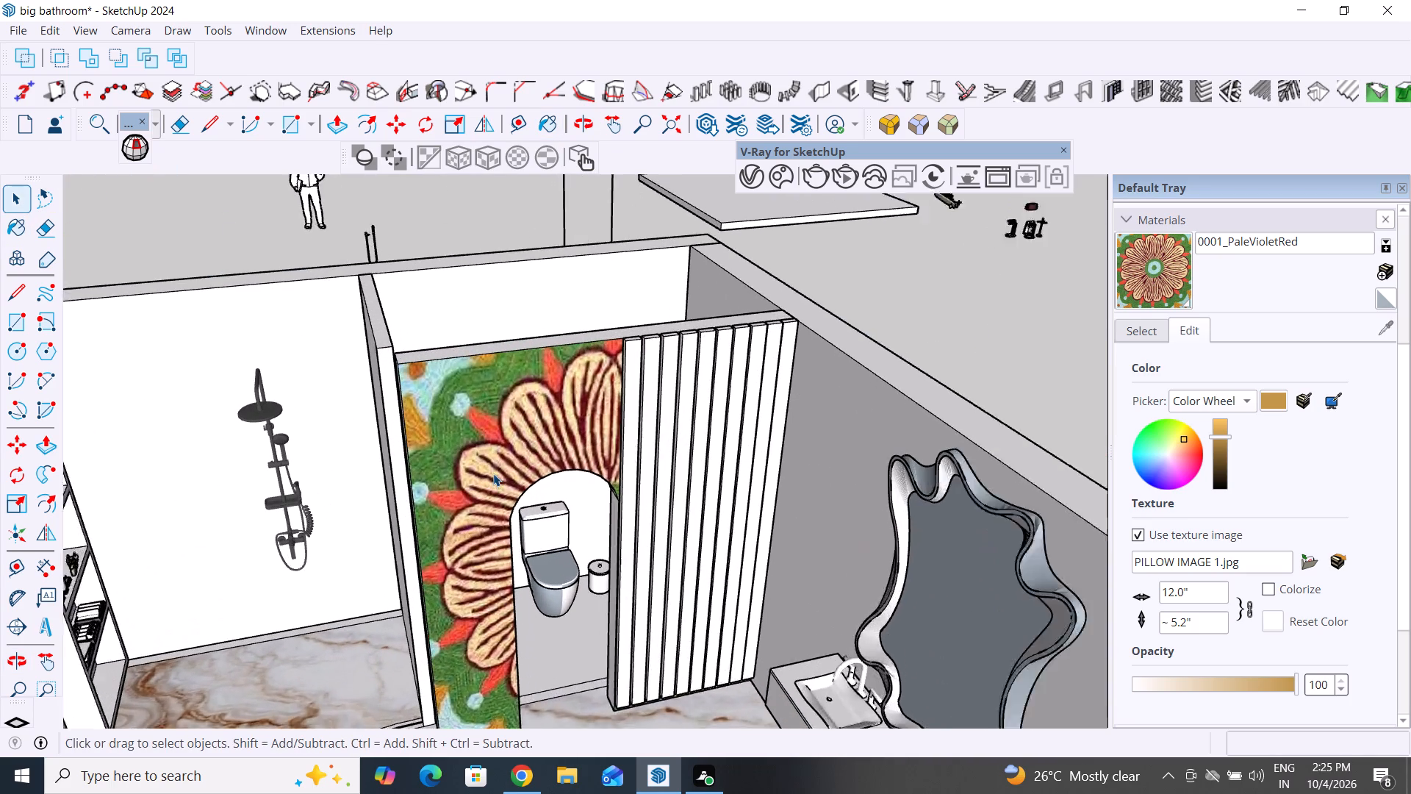
pyautogui.scroll(-8, 493, 473)
pyautogui.scroll(-6, 543, 540)
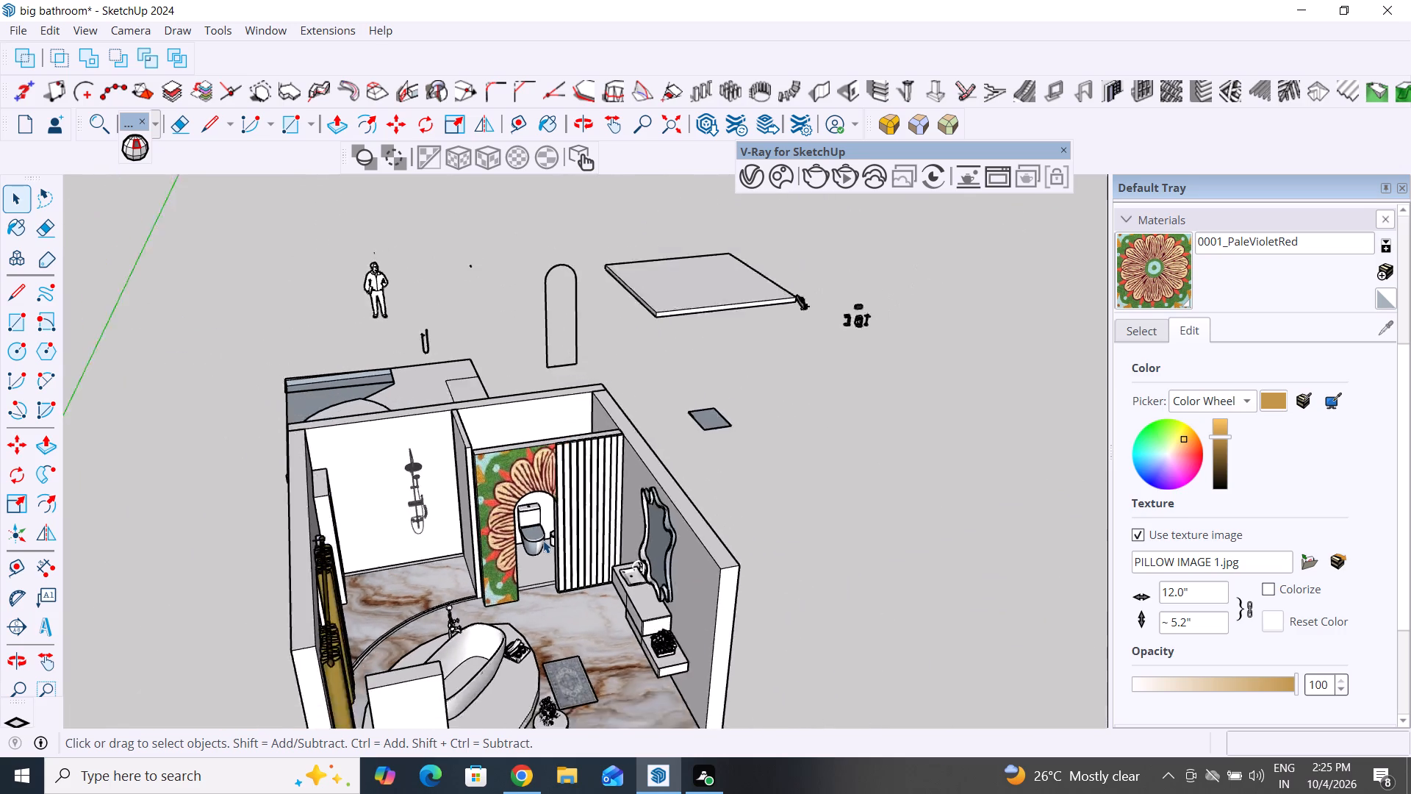
pyautogui.scroll(-7, 543, 540)
pyautogui.moveTo(650, 653); pyautogui.dragTo(561, 632, button='middle')
pyautogui.scroll(1, 437, 629)
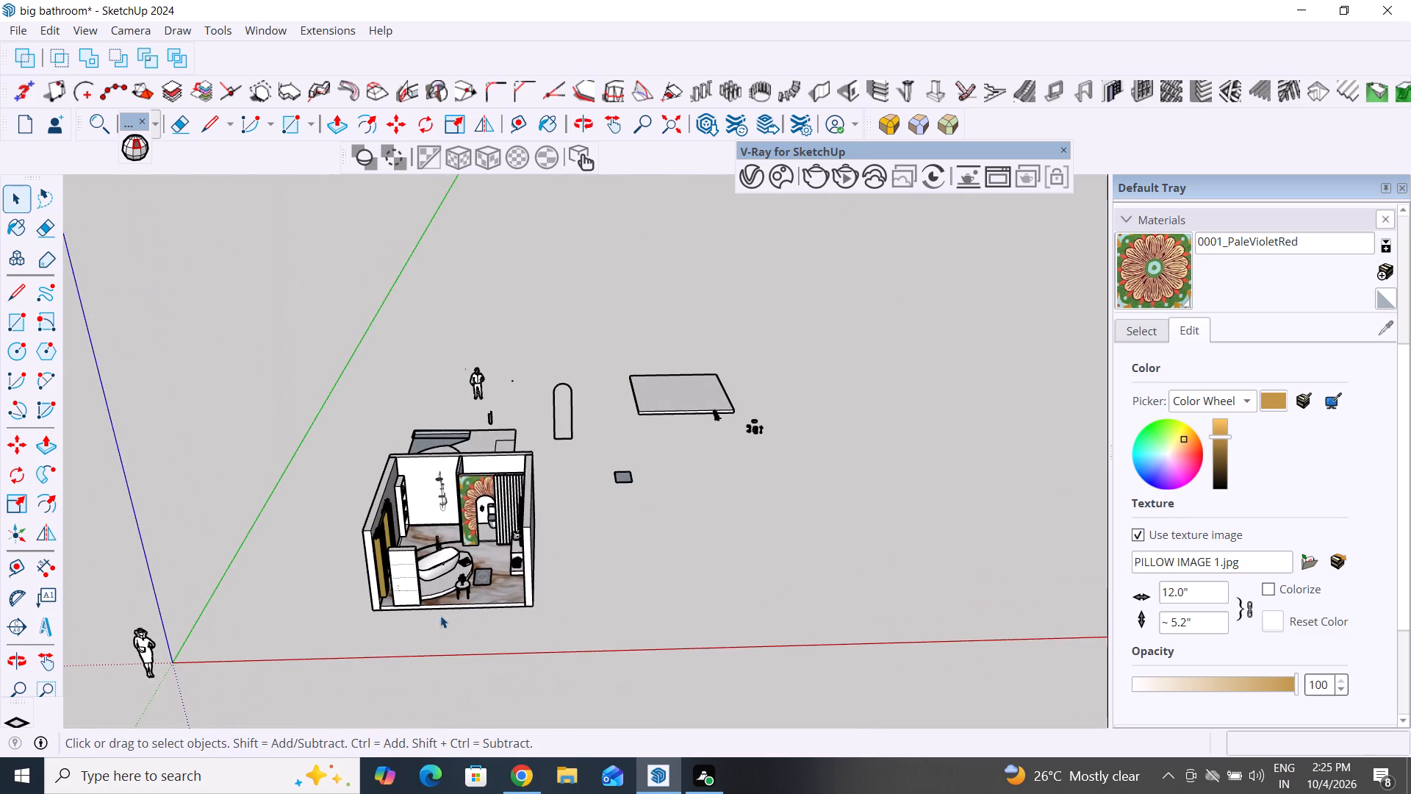
pyautogui.scroll(5, 440, 615)
pyautogui.scroll(6, 500, 437)
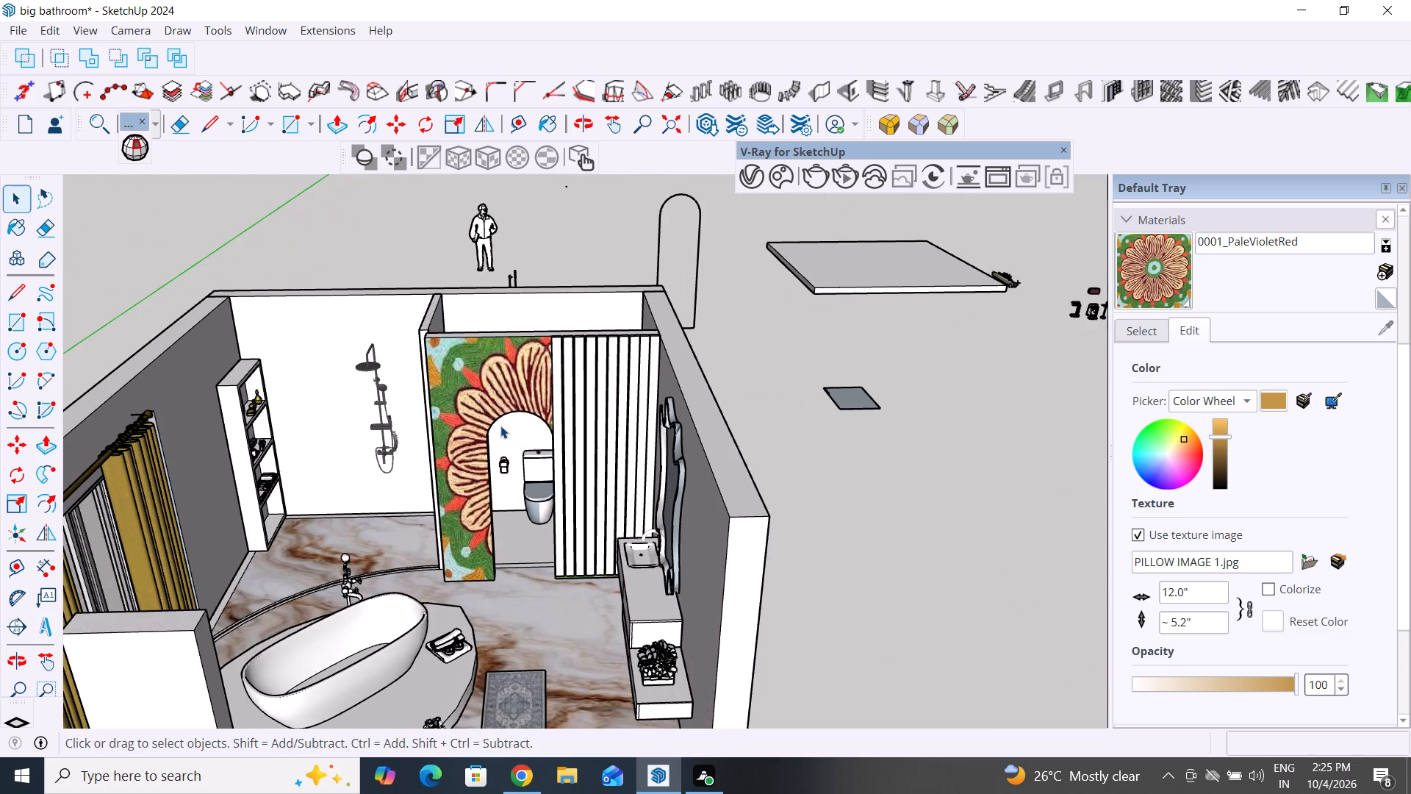
pyautogui.scroll(1, 500, 426)
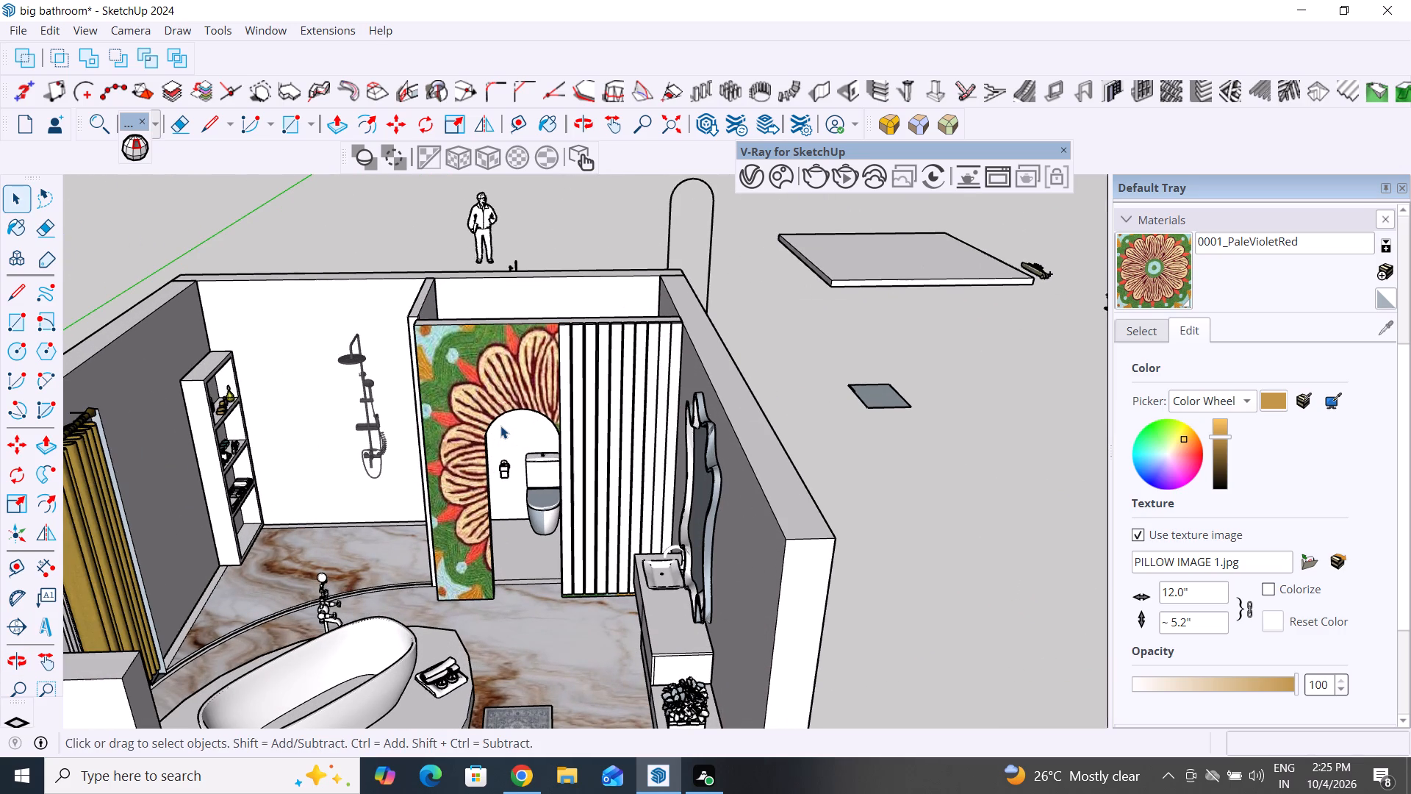
# Replace the texture image of 0001_PaleVioletRed with PILLOW IMAGE 2 from the SKETCH UP REFARENCDE folder.
pyautogui.click(1146, 330)
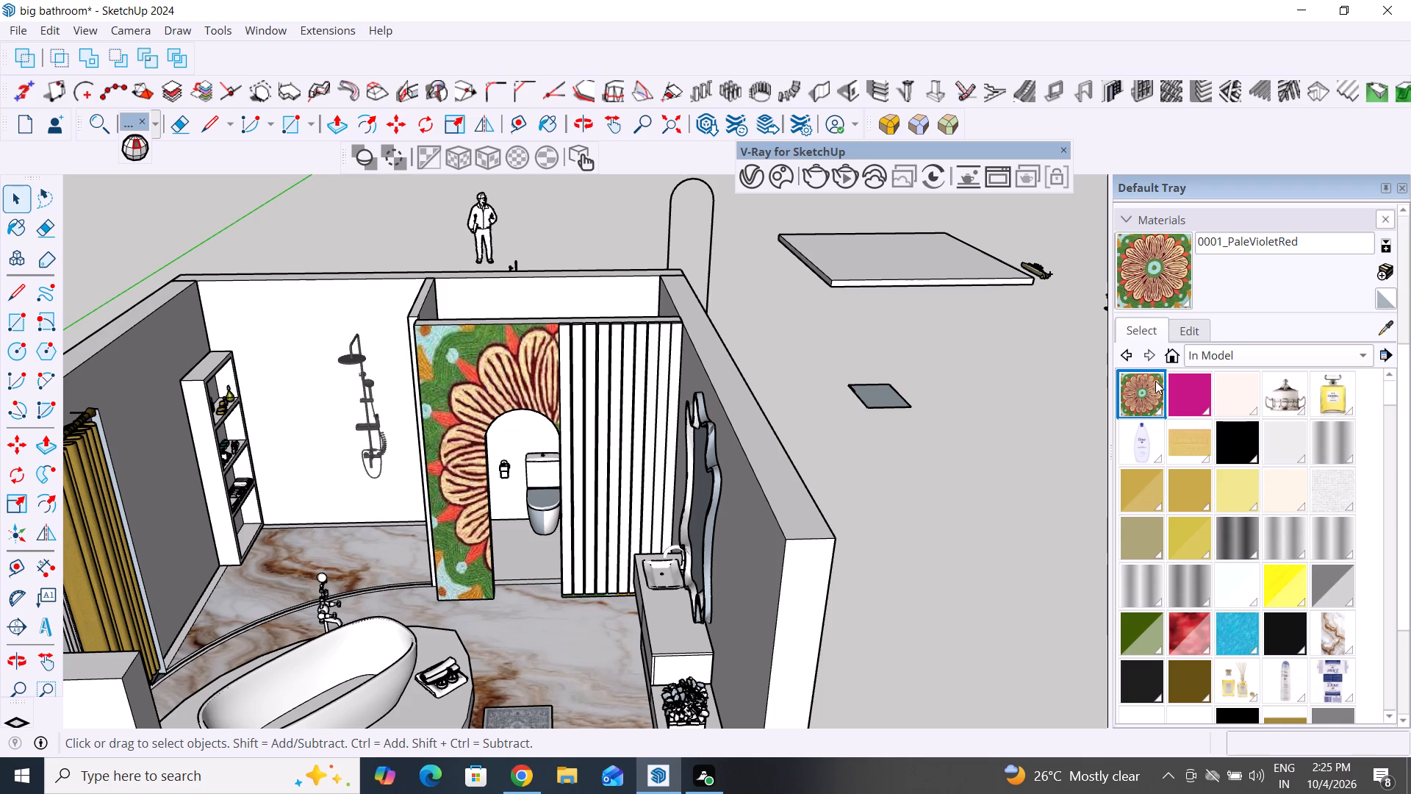
pyautogui.click(1186, 305)
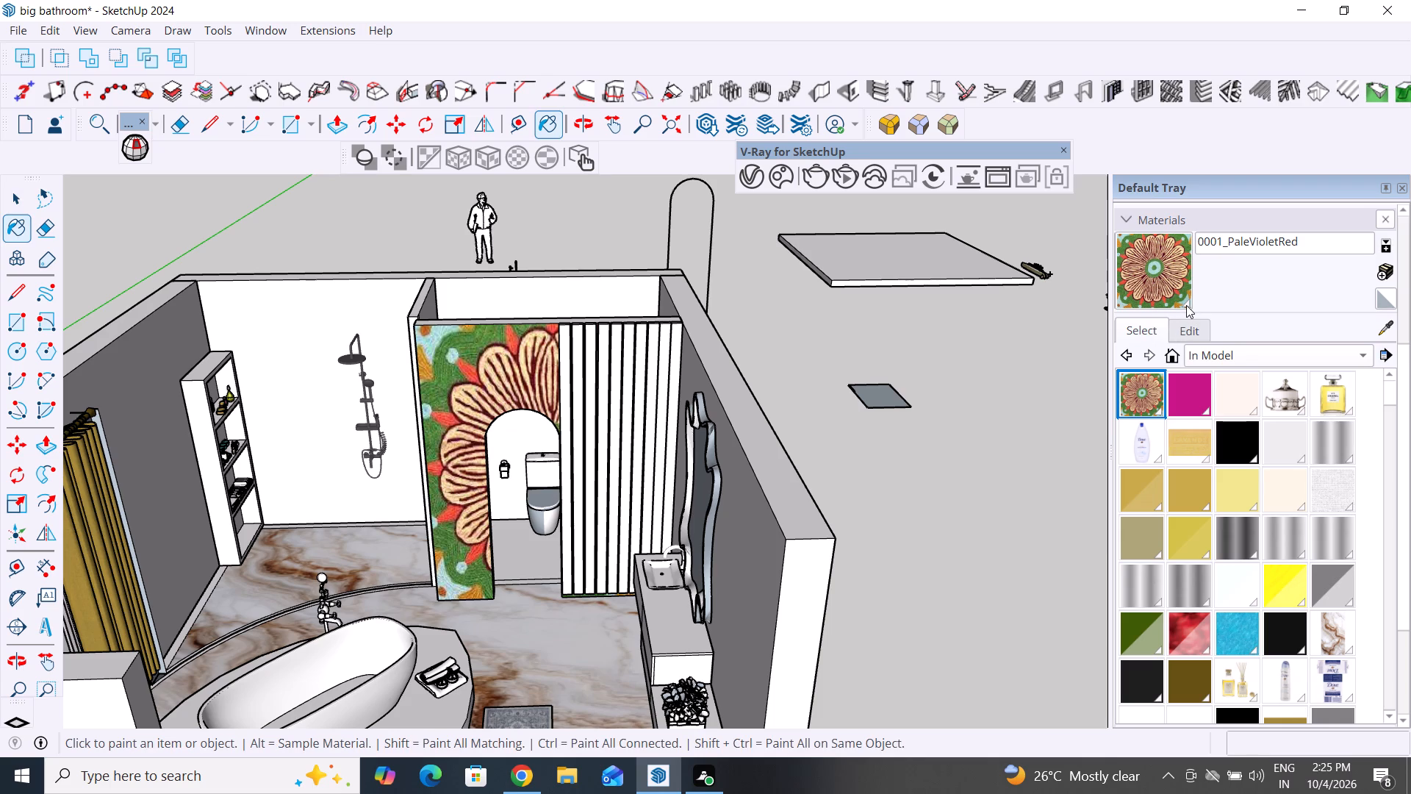
pyautogui.scroll(5, 1182, 462)
pyautogui.click(1191, 335)
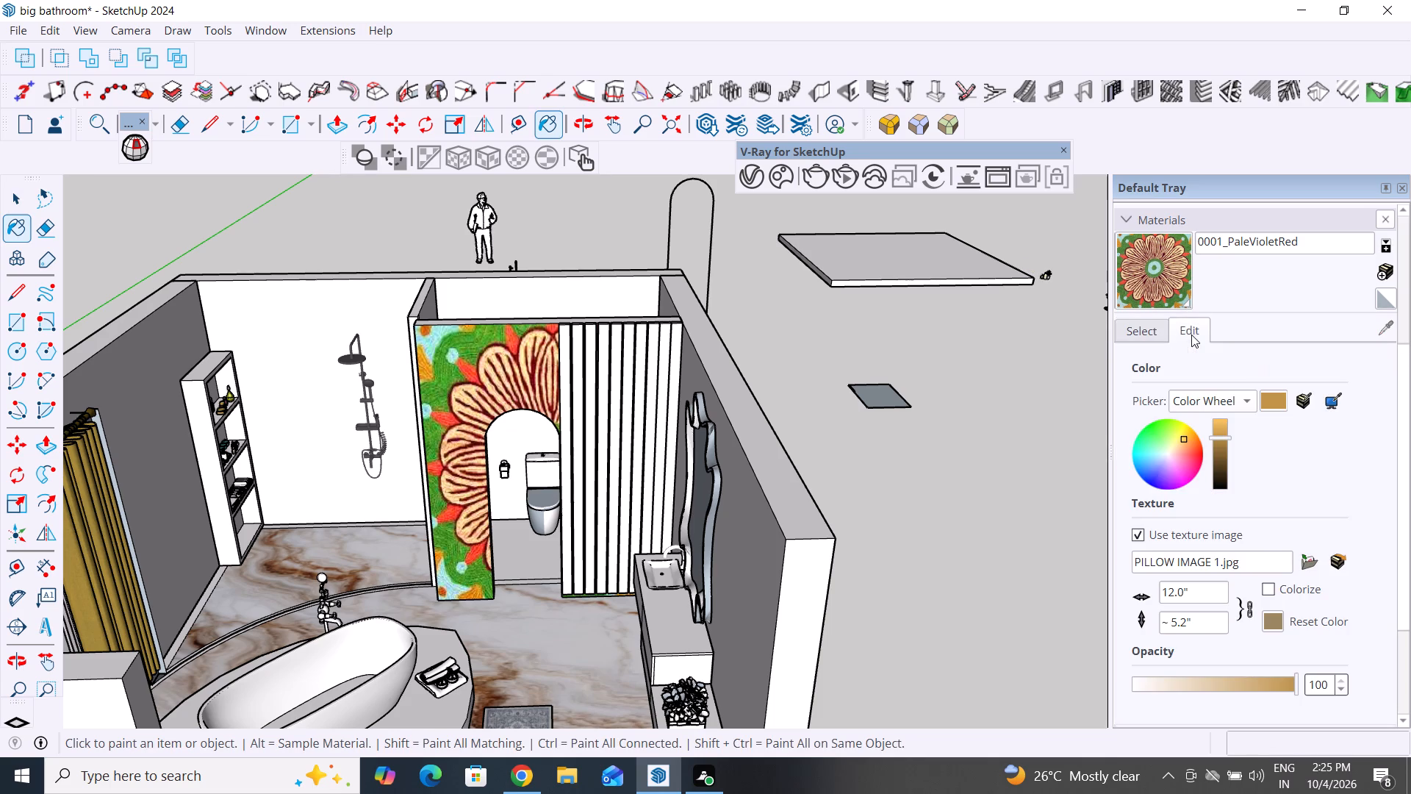
pyautogui.click(1313, 557)
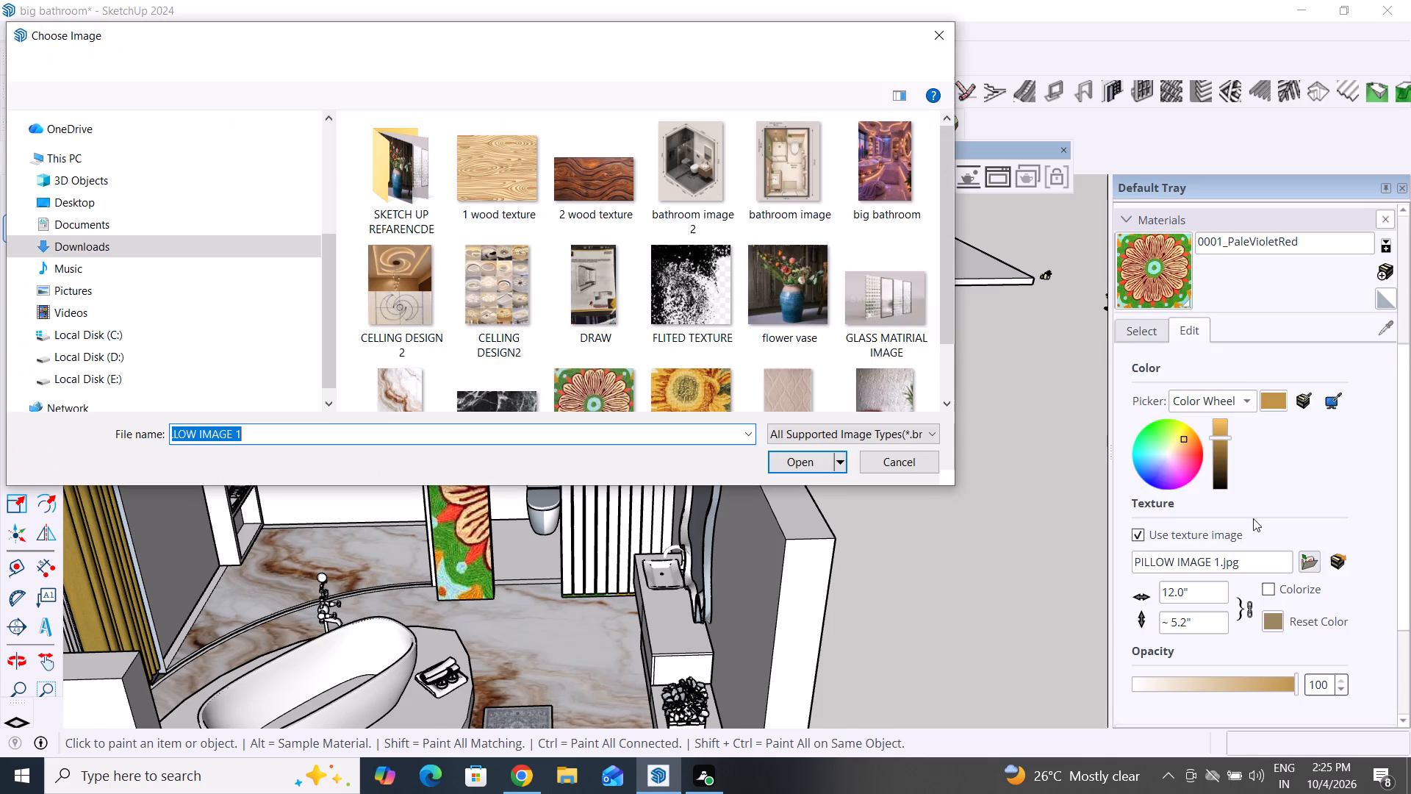
pyautogui.click(667, 390)
pyautogui.click(821, 465)
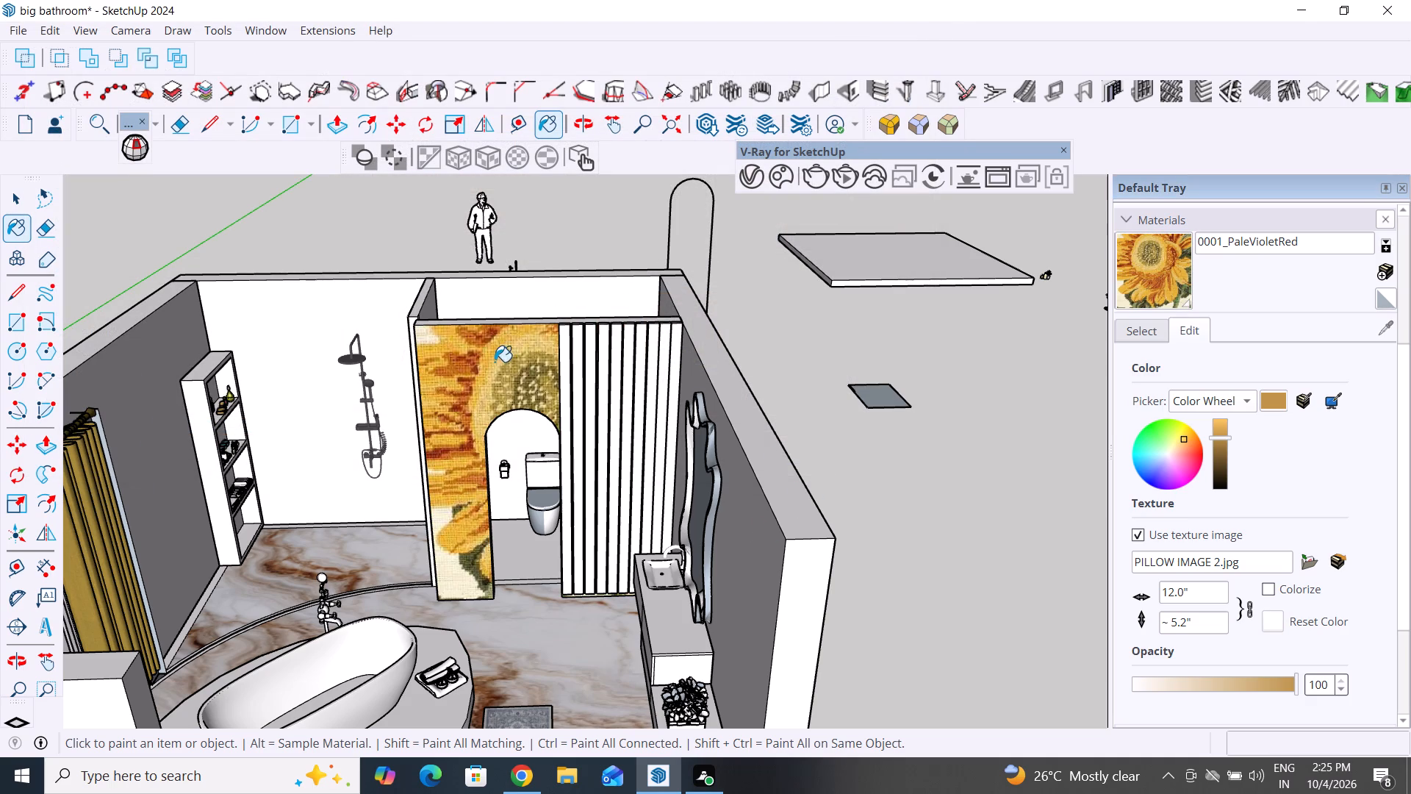
pyautogui.click(22, 201)
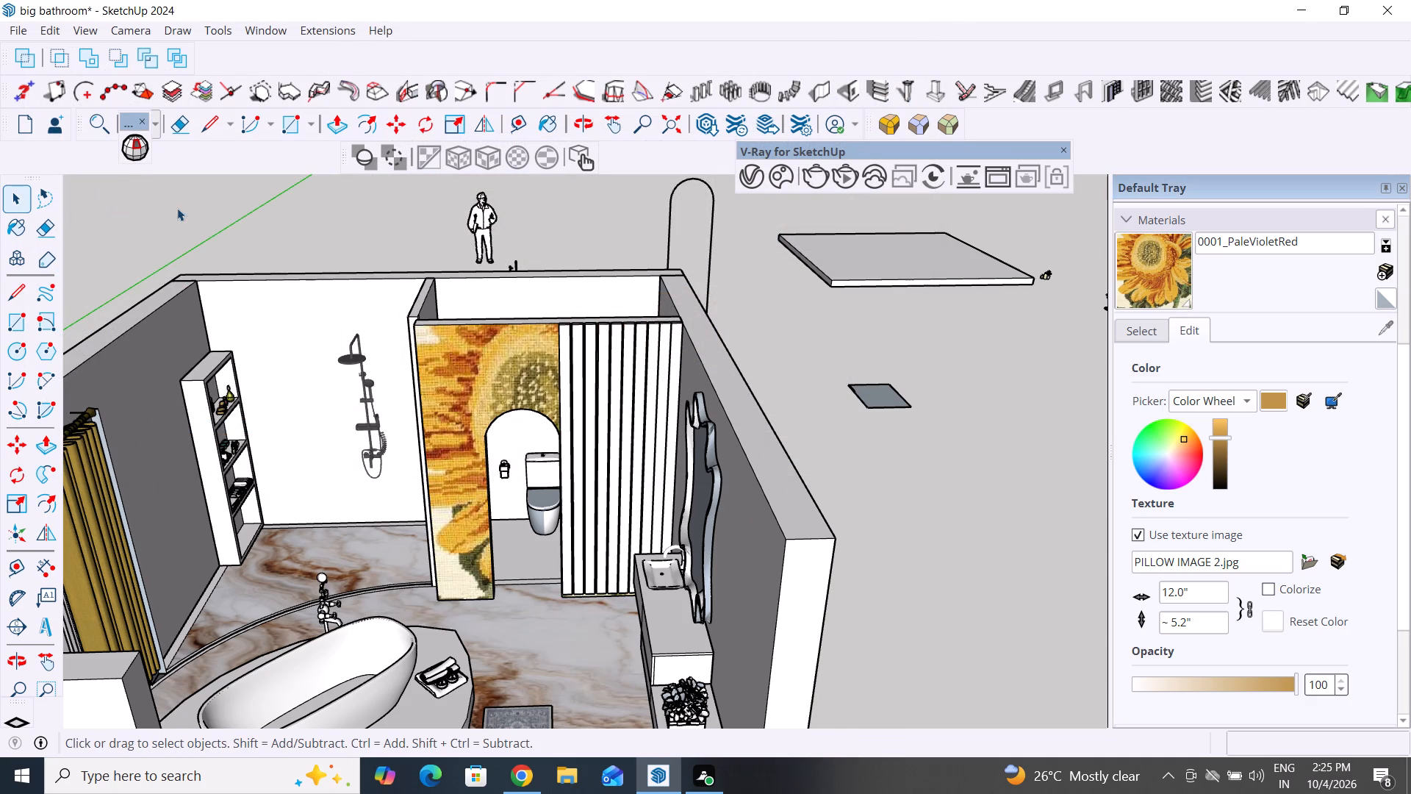
pyautogui.click(177, 208)
# Paint the inner face of the mirror wall, inside its group, with Color A02 from the Colors collection.
pyautogui.scroll(3, 650, 495)
pyautogui.moveTo(636, 626); pyautogui.dragTo(833, 635, button='middle')
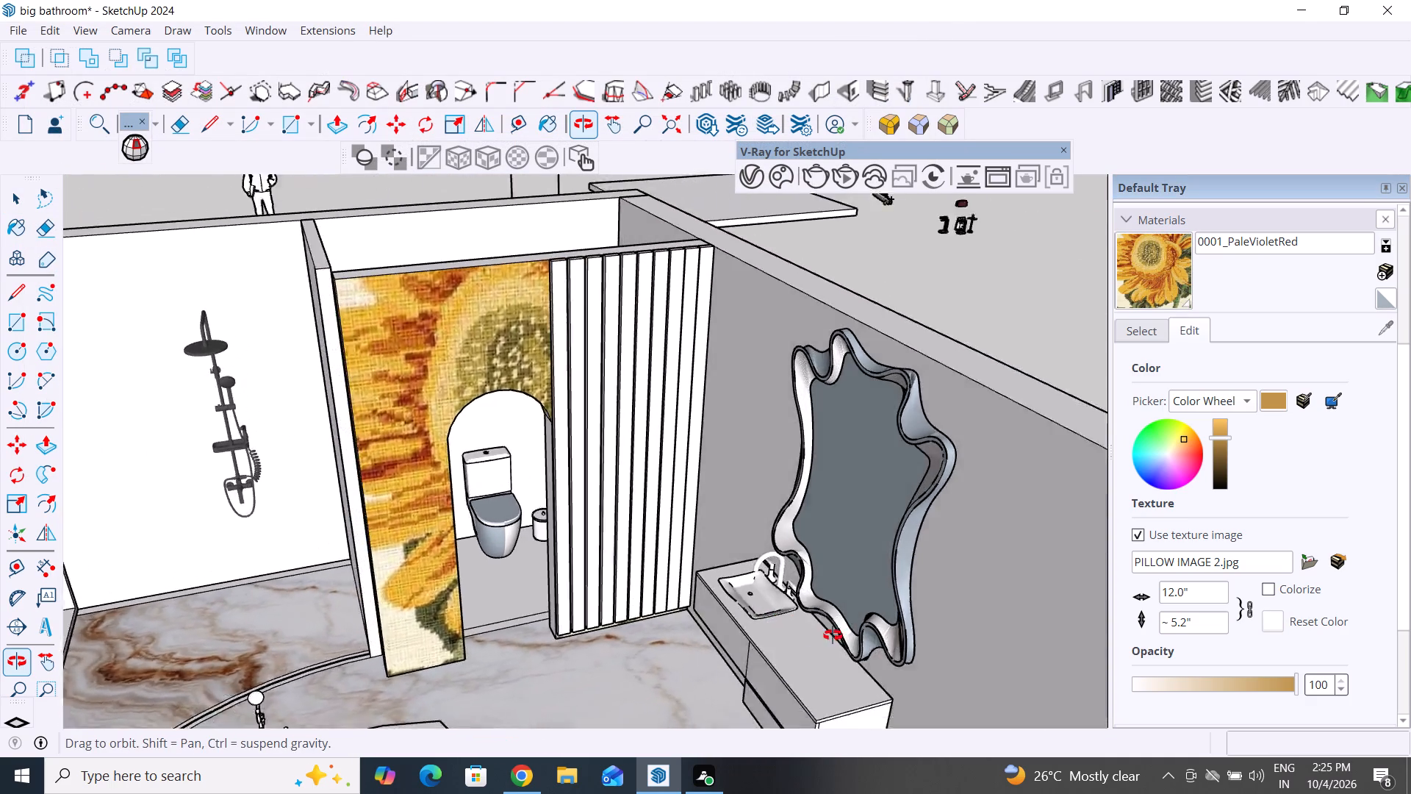
pyautogui.moveTo(833, 635); pyautogui.dragTo(862, 643, button='middle')
pyautogui.scroll(1, 861, 640)
pyautogui.scroll(-5, 557, 447)
pyautogui.click(905, 296)
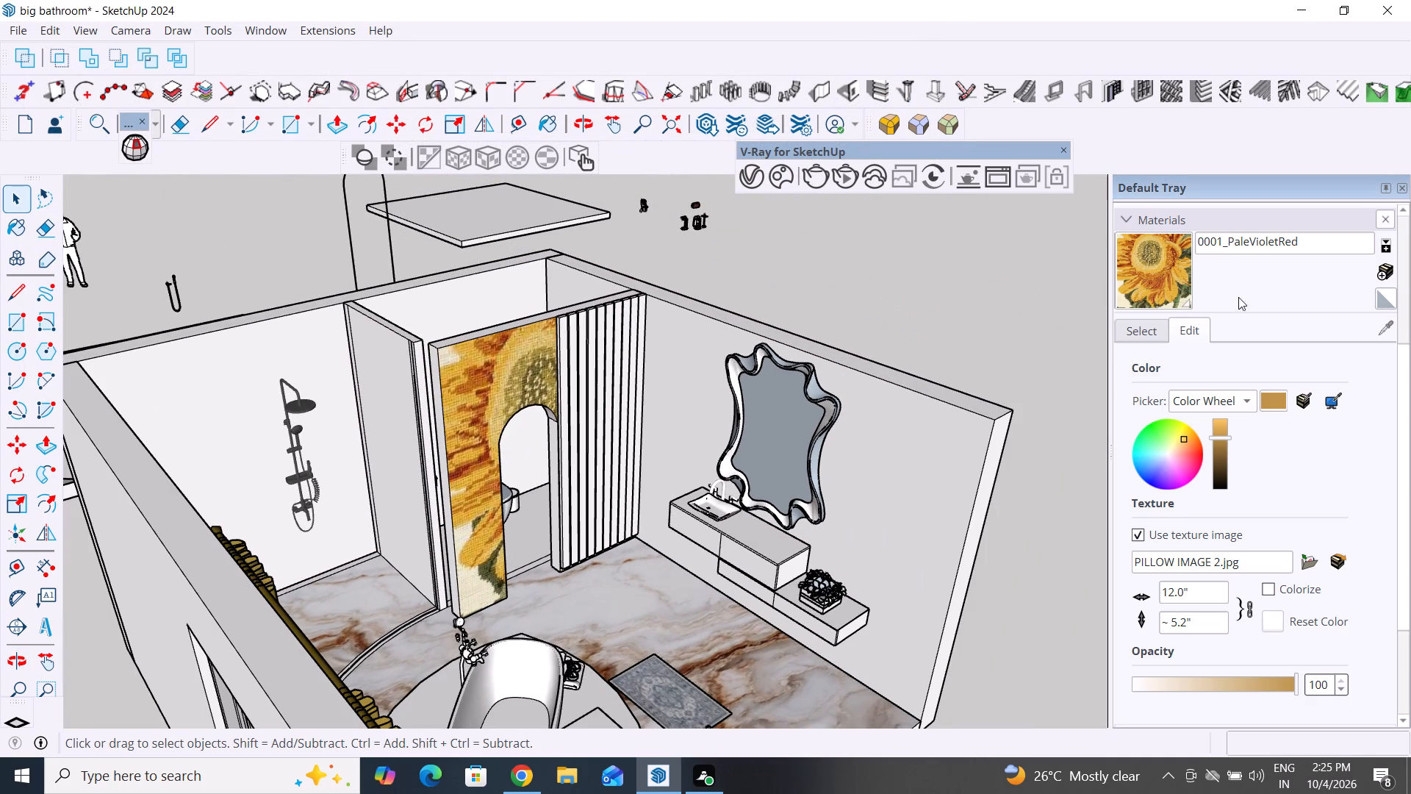
pyautogui.click(933, 455)
pyautogui.click(891, 479)
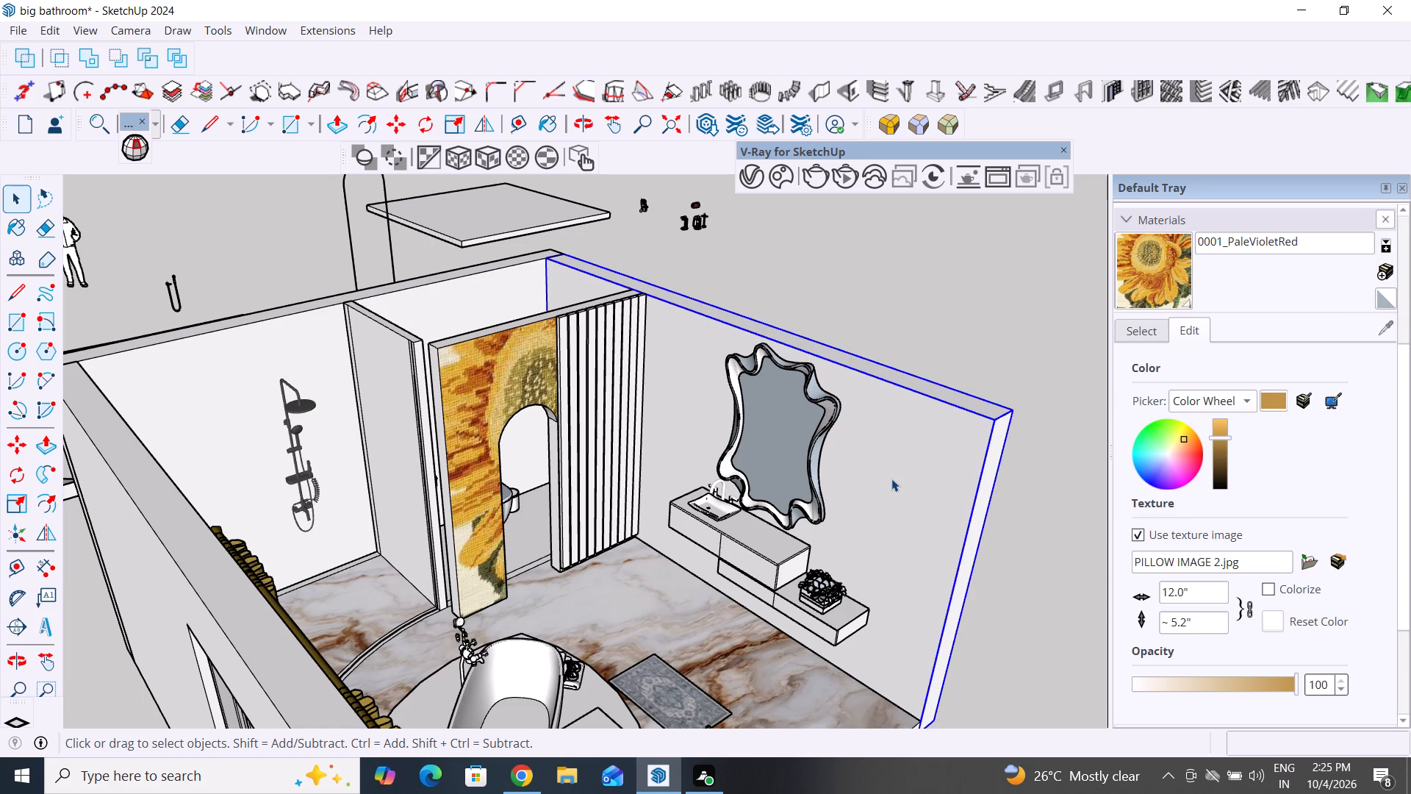
pyautogui.doubleClick(891, 479)
pyautogui.click(908, 484)
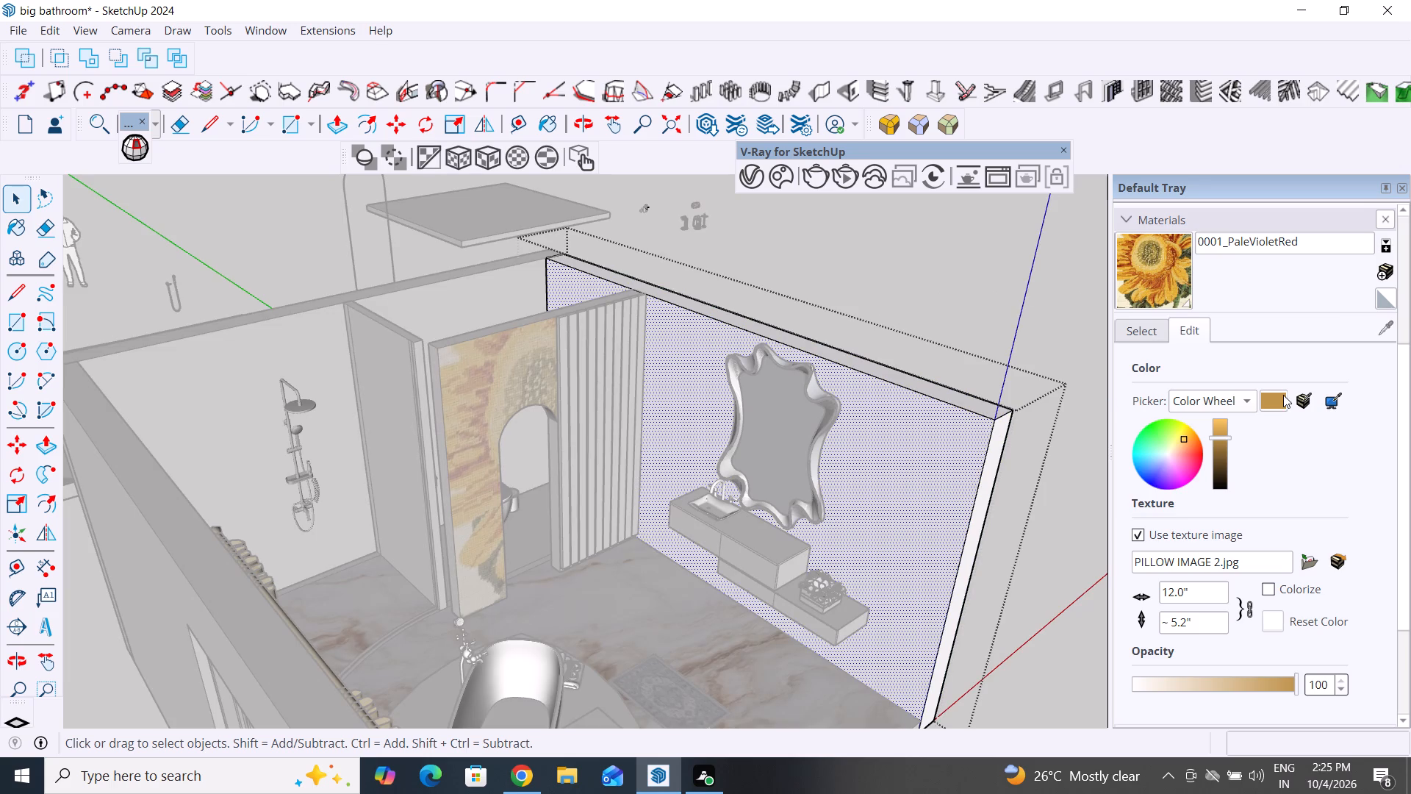
pyautogui.click(1152, 336)
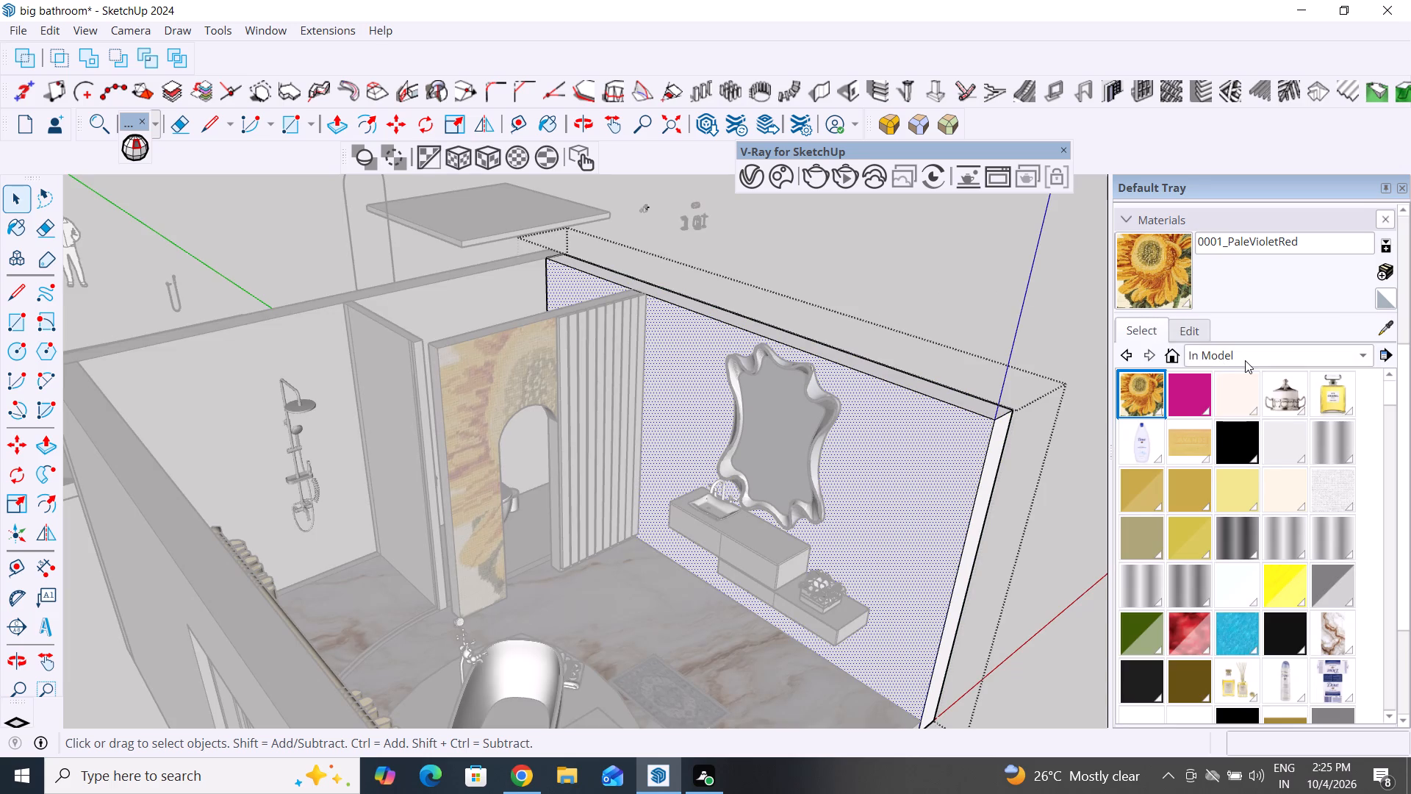
pyautogui.click(1245, 360)
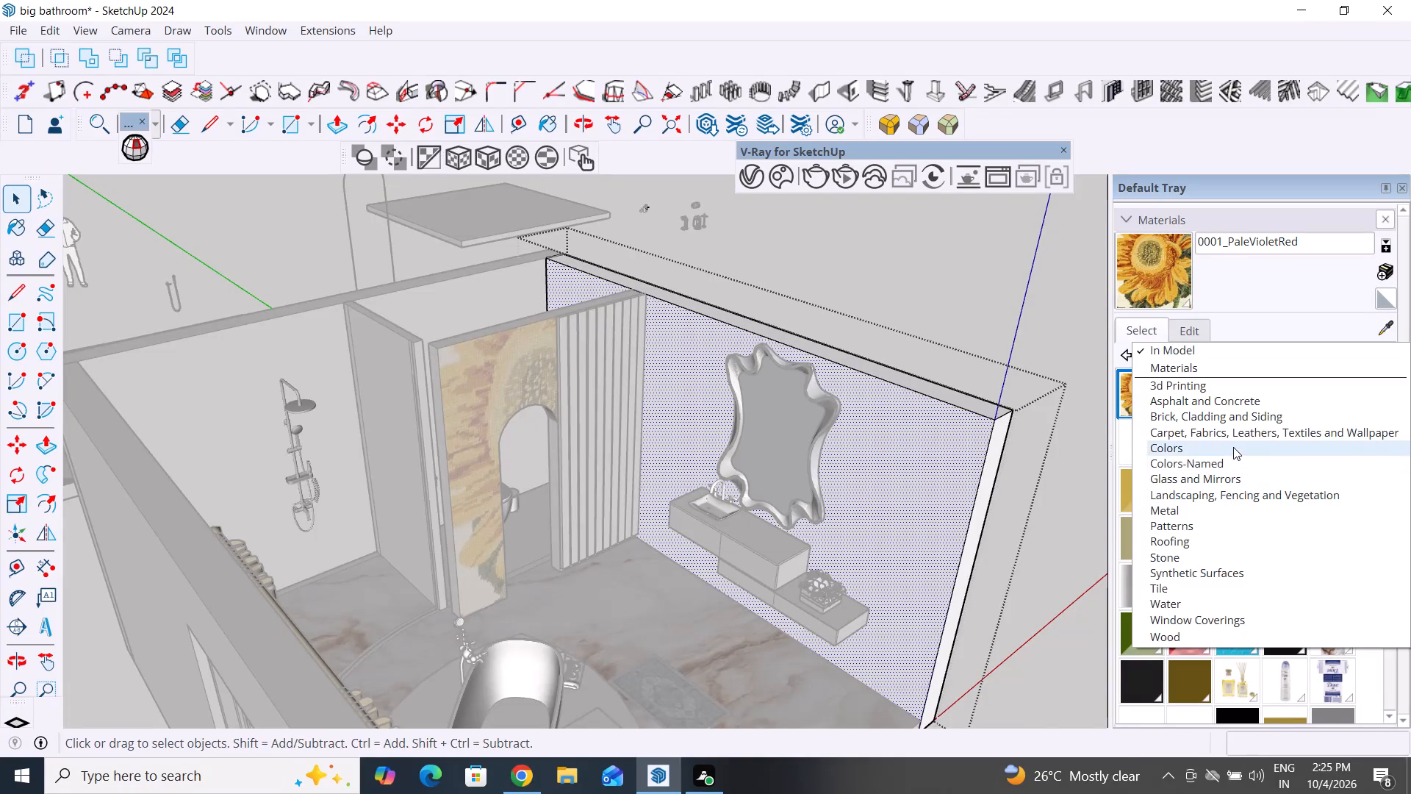
pyautogui.click(1233, 447)
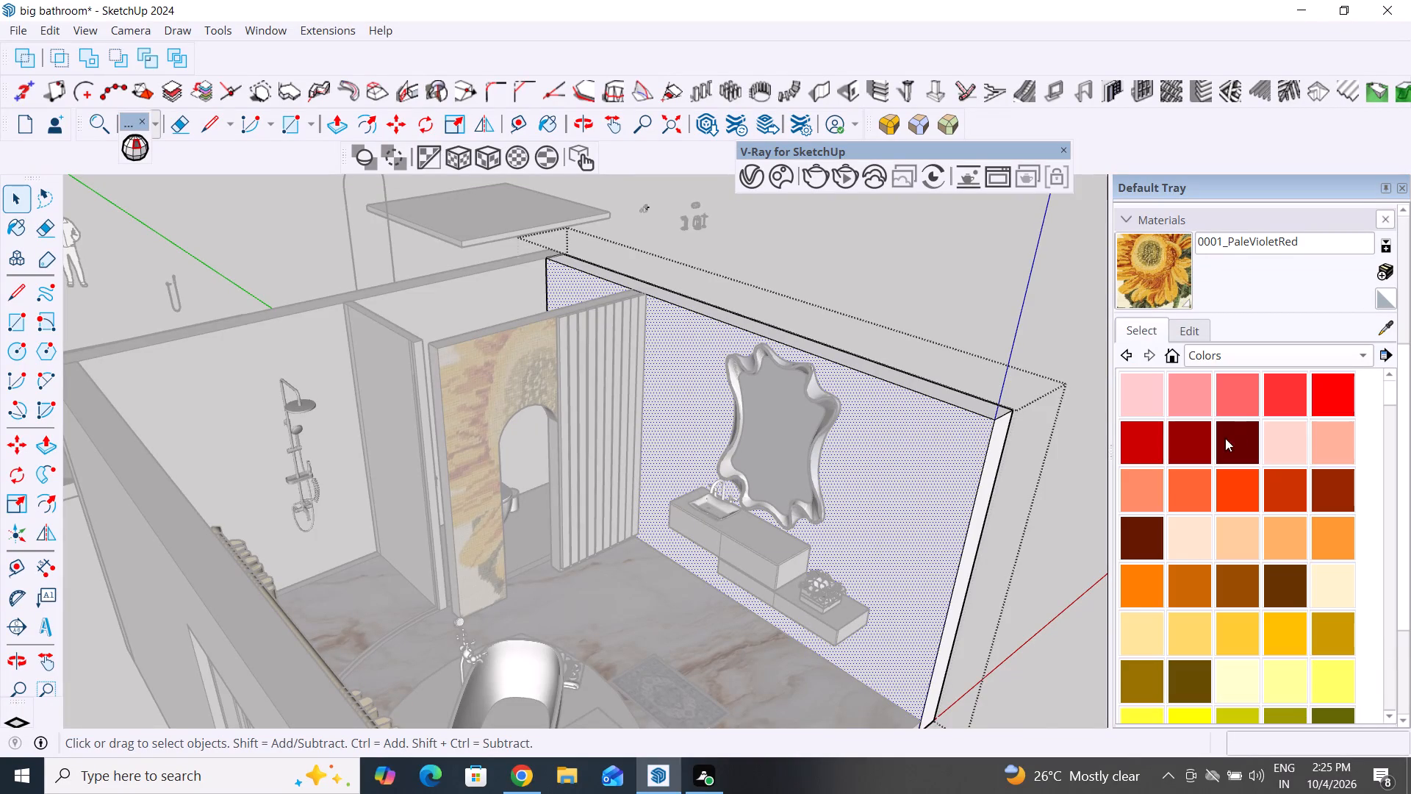
pyautogui.click(1193, 394)
pyautogui.click(919, 484)
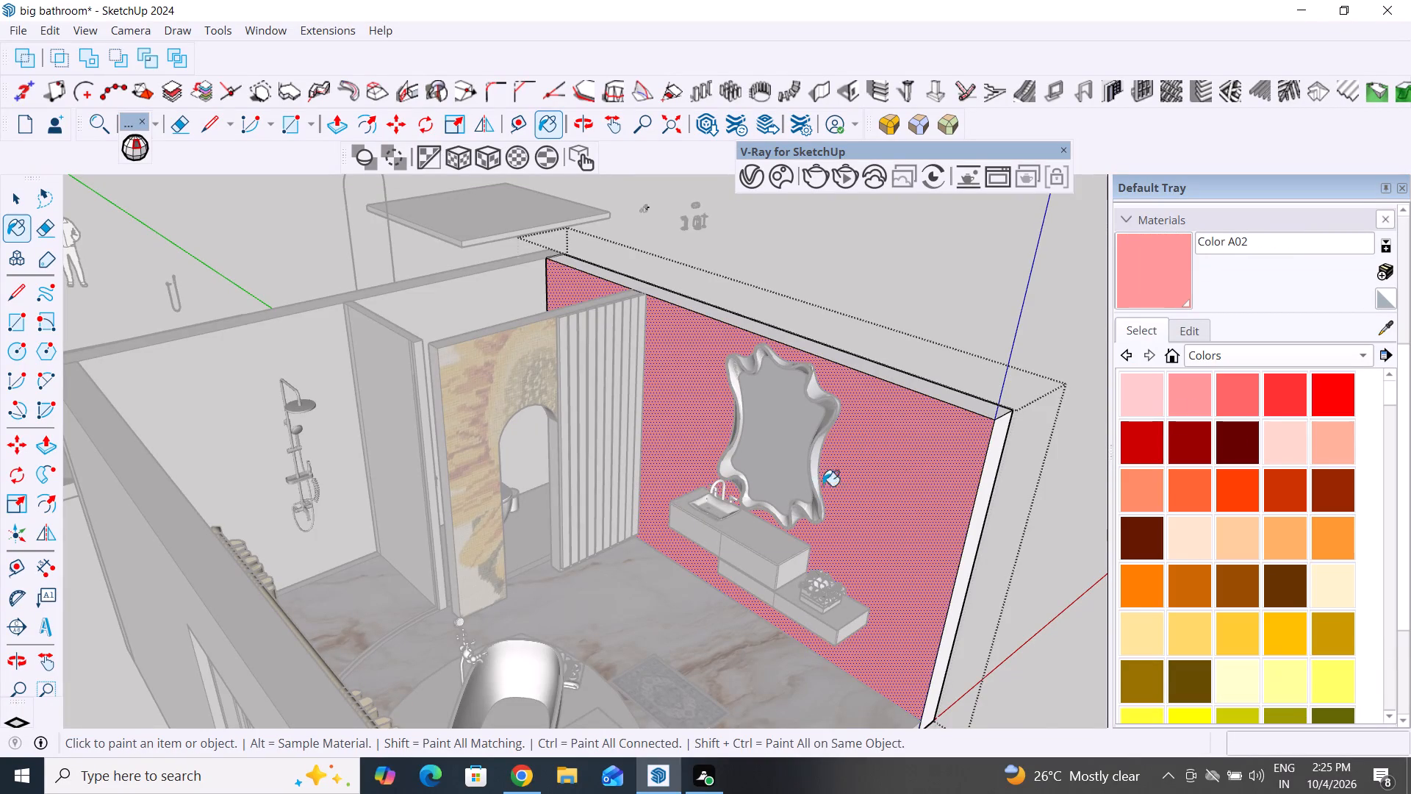
pyautogui.click(24, 203)
pyautogui.click(766, 257)
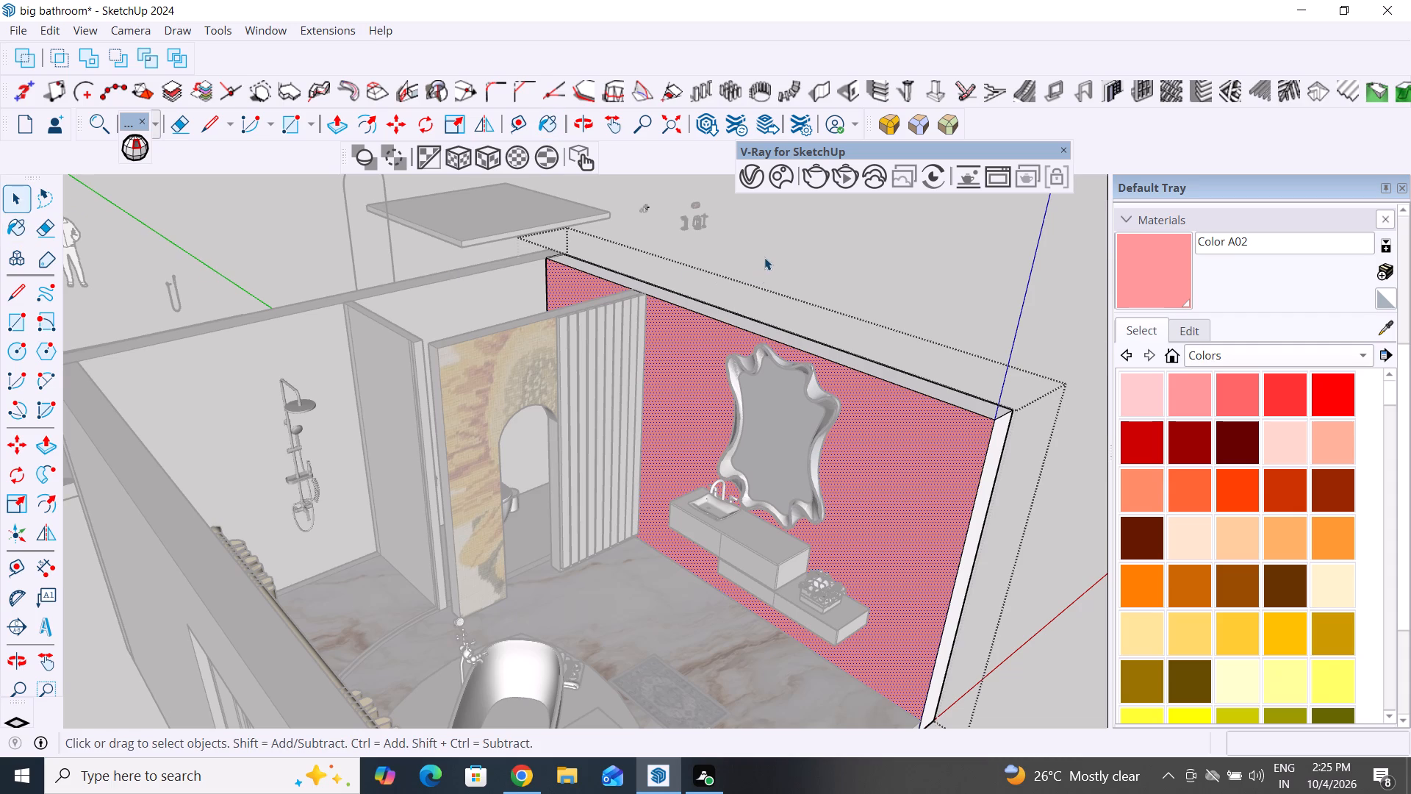
# Examine the pink mirror wall together with the sunflower partition from several angles.
pyautogui.scroll(2, 853, 485)
pyautogui.scroll(-6, 725, 499)
pyautogui.moveTo(808, 607); pyautogui.dragTo(841, 594, button='middle')
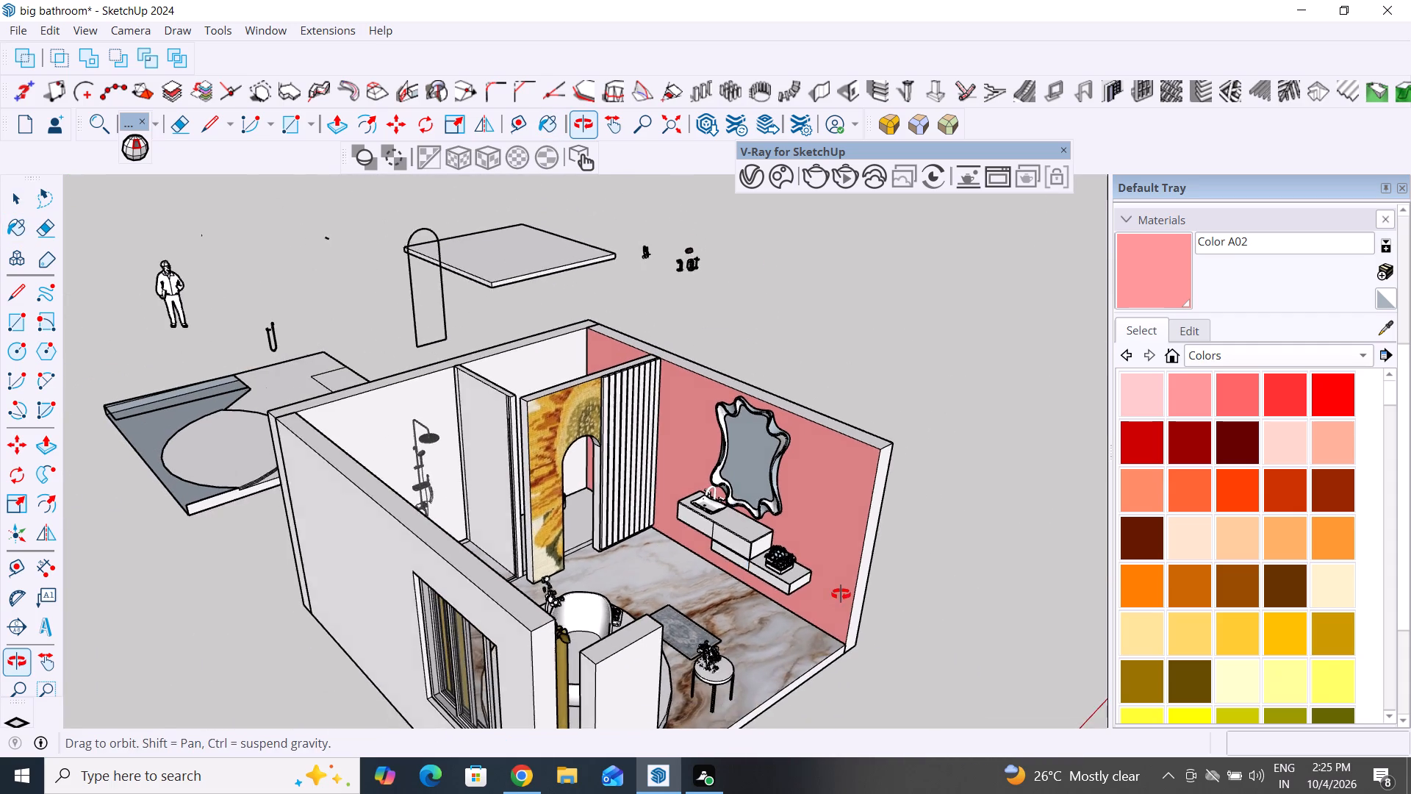
pyautogui.moveTo(841, 594); pyautogui.dragTo(636, 604, button='middle')
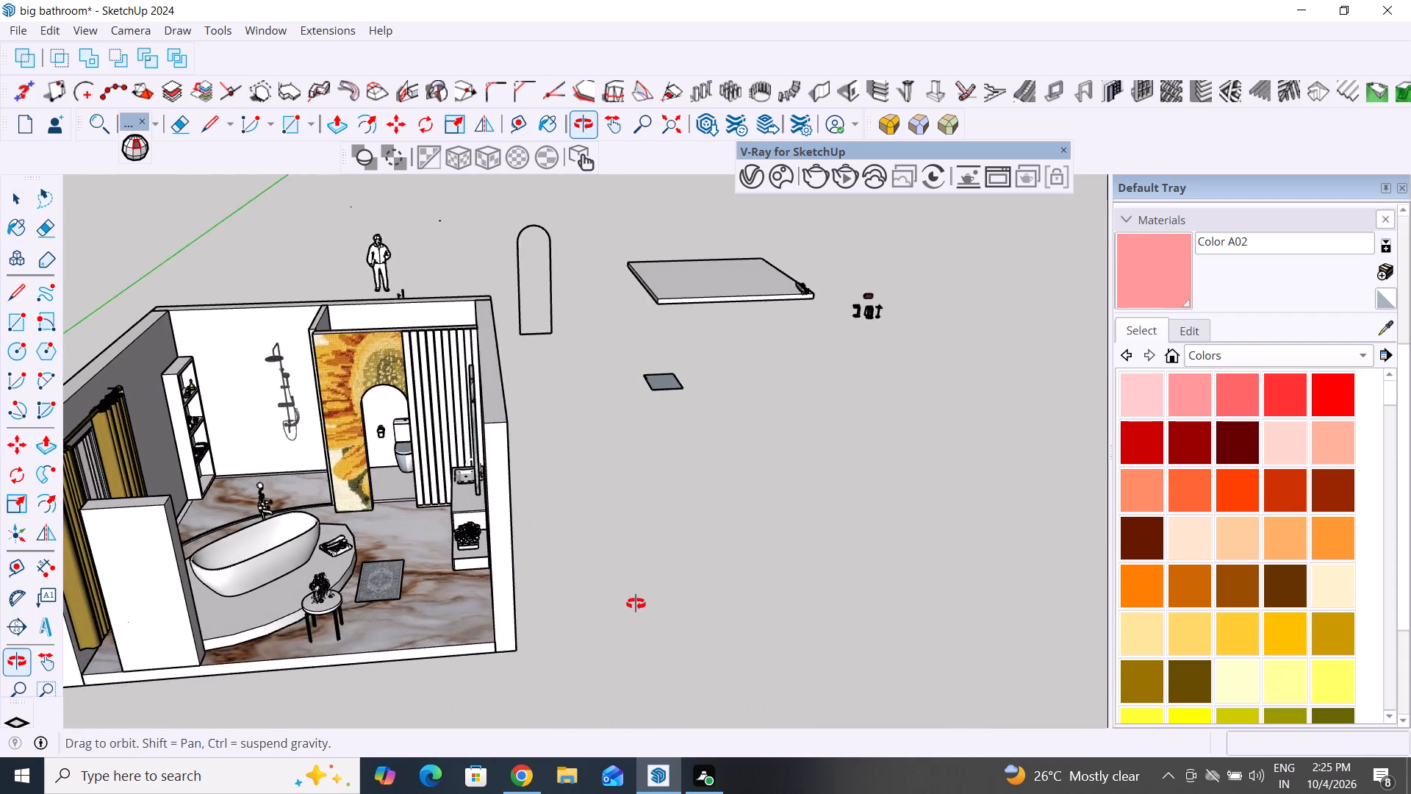
pyautogui.moveTo(636, 604); pyautogui.dragTo(780, 582, button='middle')
pyautogui.scroll(4, 780, 569)
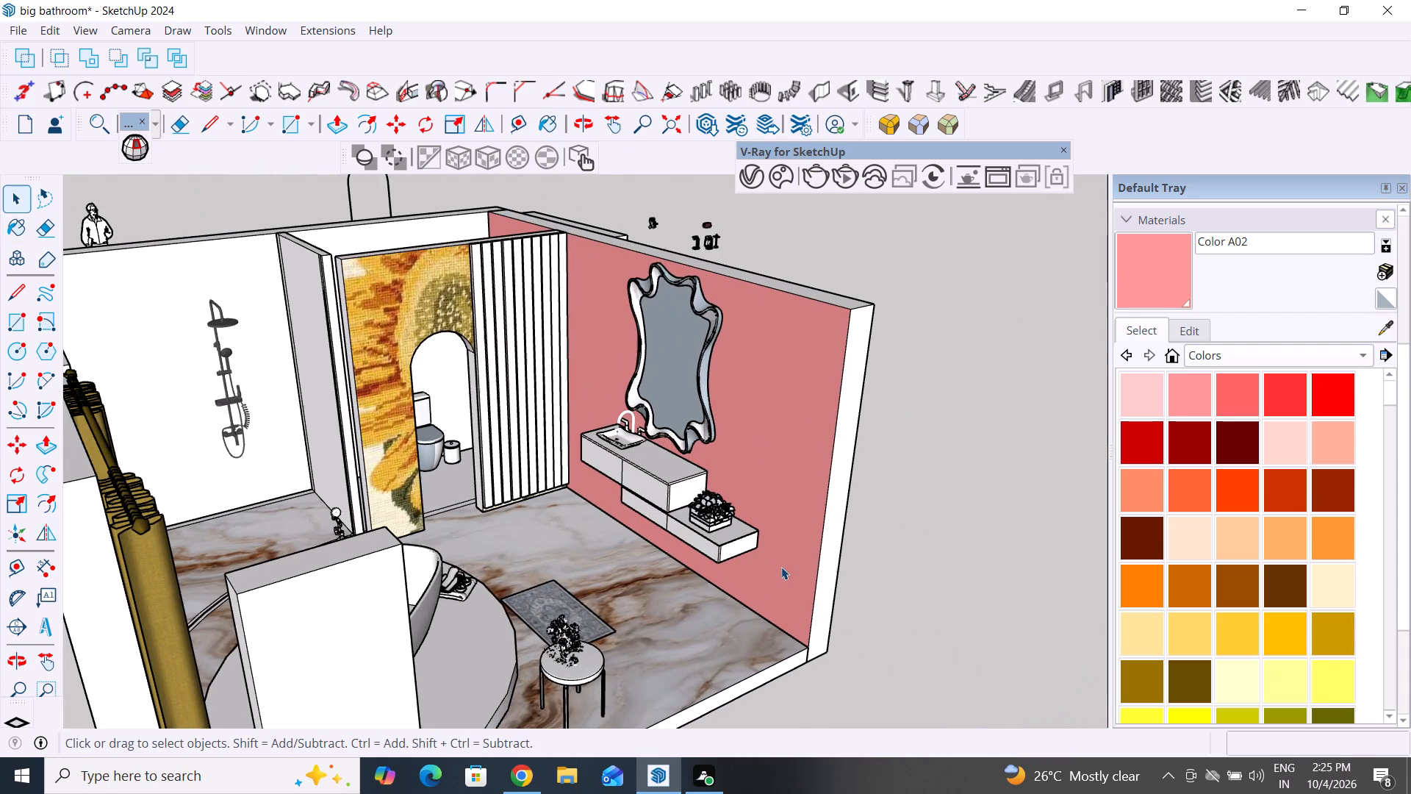
pyautogui.scroll(3, 711, 391)
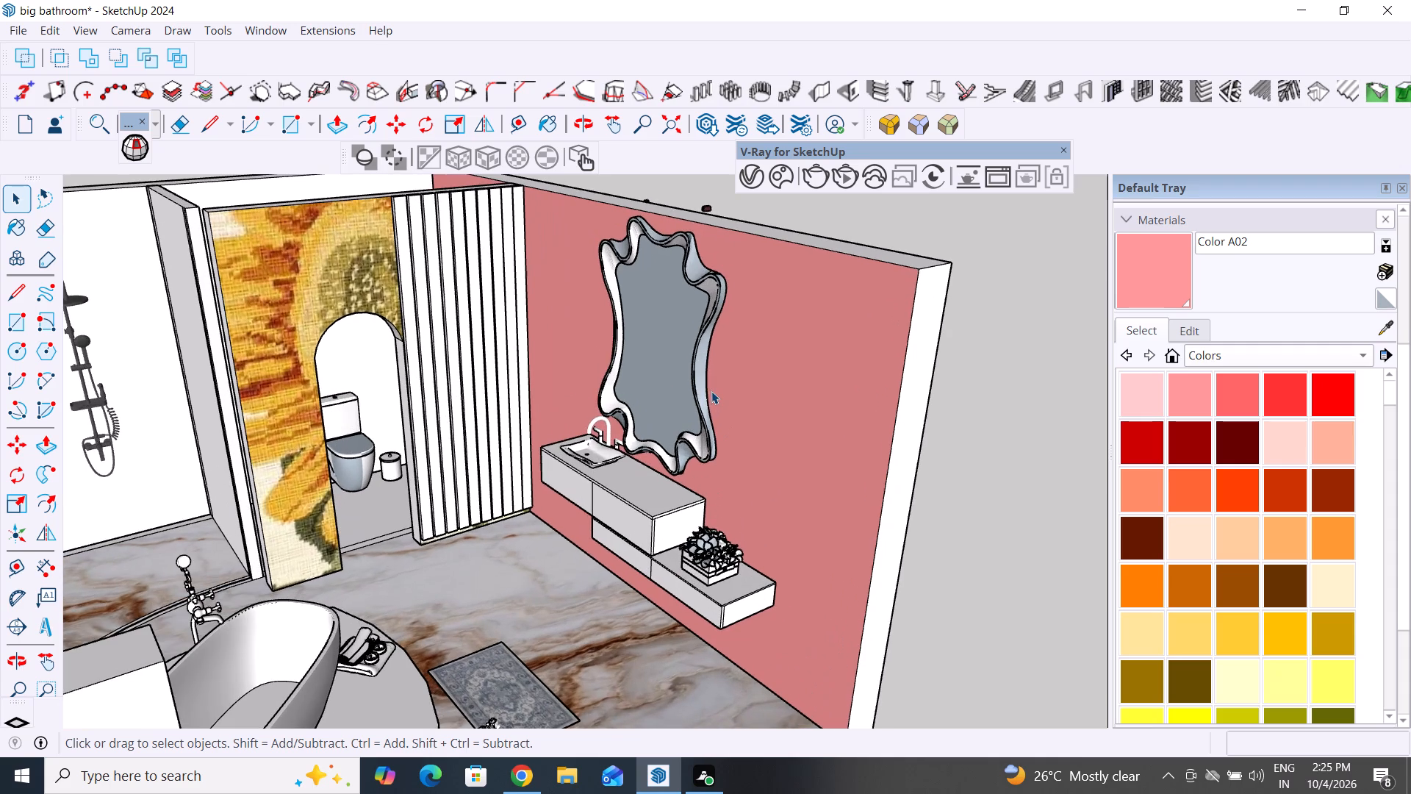
# Paint the slat nearest the mirror wall, inside its group, with Color A02.
pyautogui.scroll(4, 466, 174)
pyautogui.scroll(1, 539, 292)
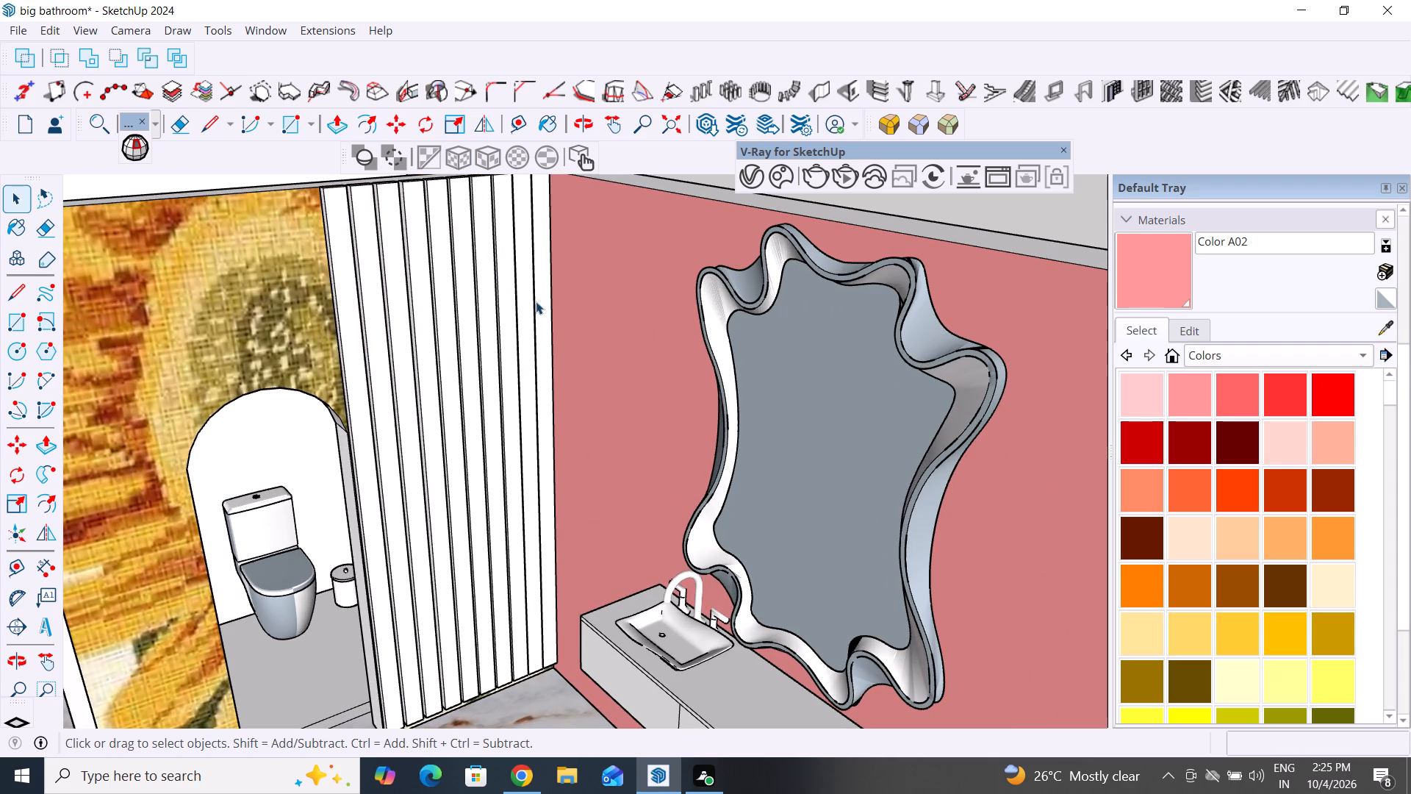
pyautogui.click(539, 304)
pyautogui.doubleClick(539, 304)
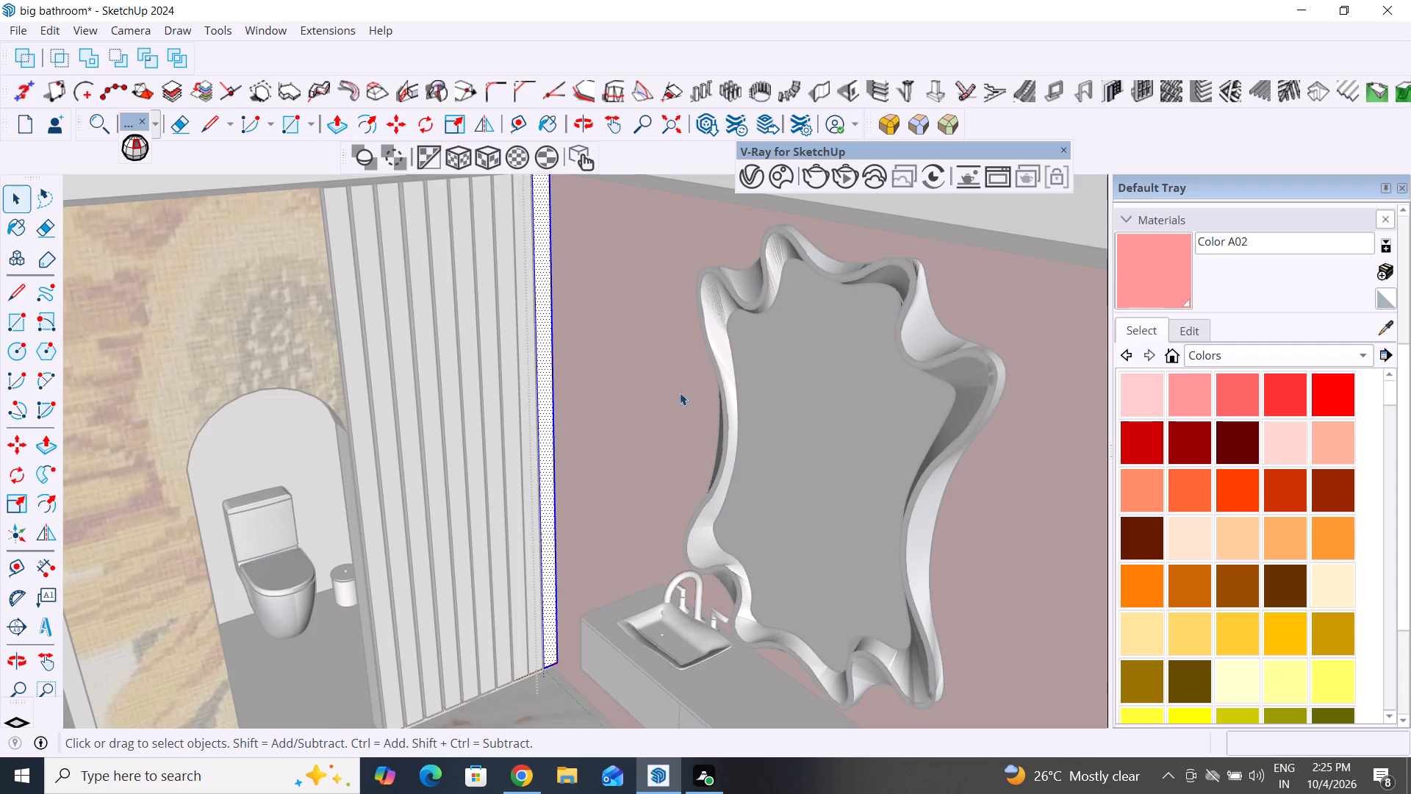
pyautogui.click(1145, 274)
pyautogui.click(540, 350)
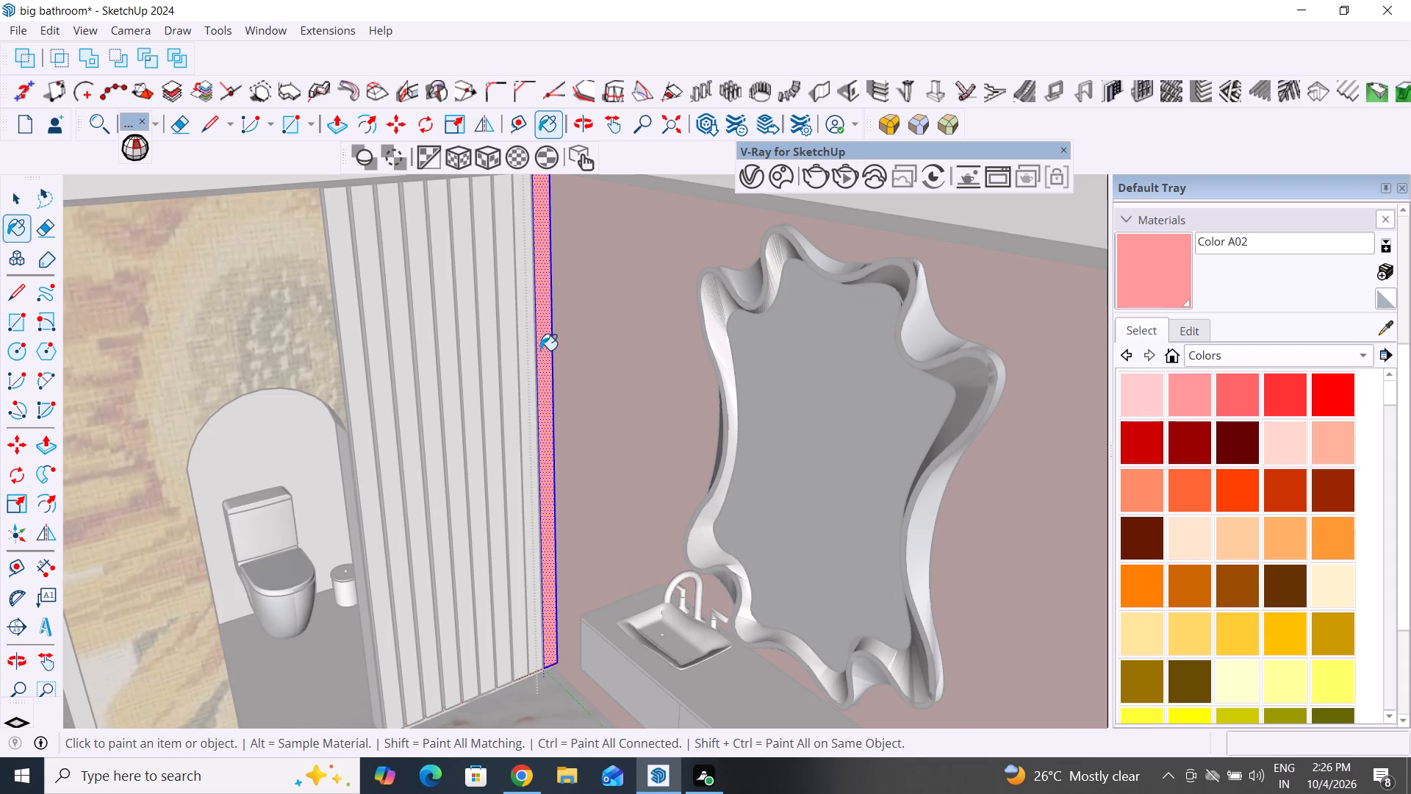
pyautogui.click(11, 201)
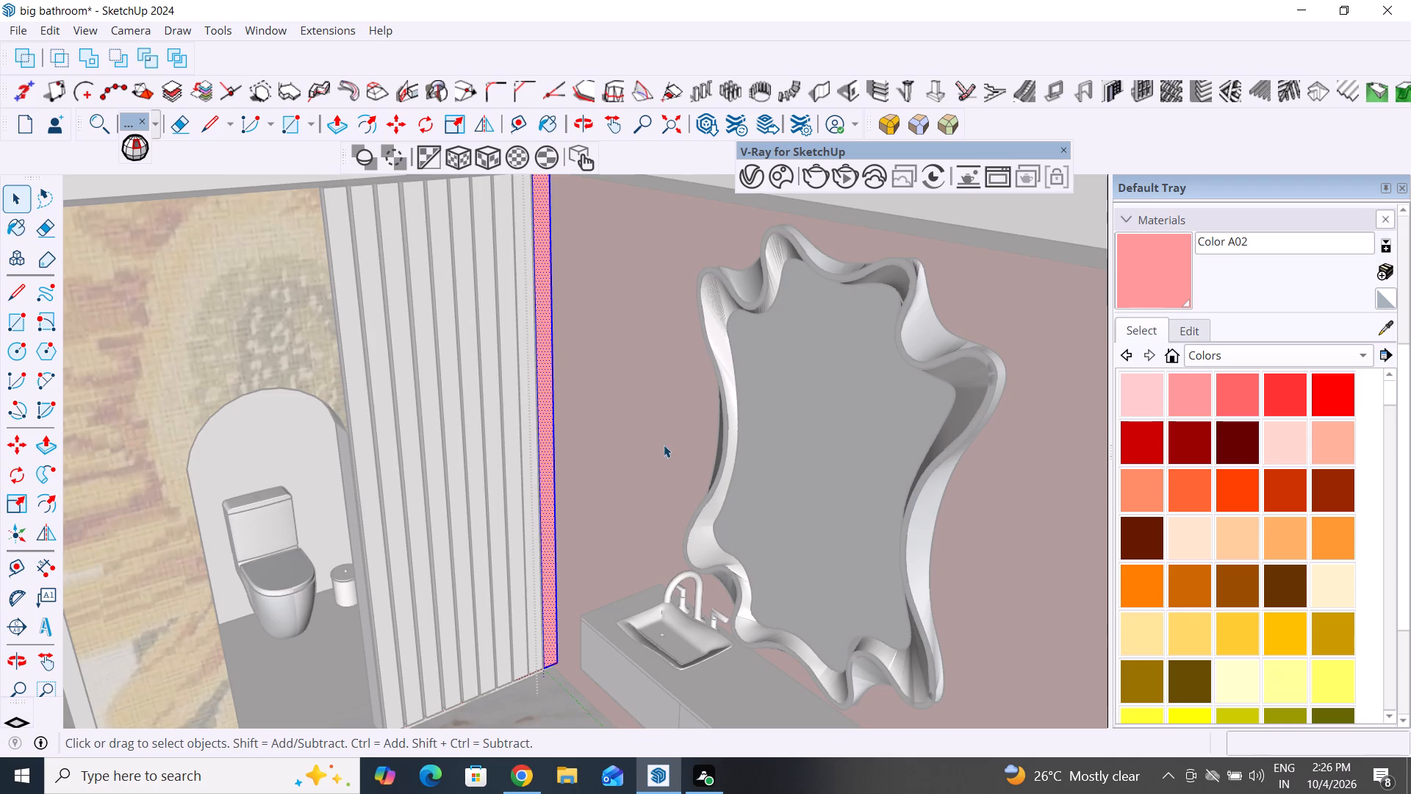
pyautogui.scroll(-5, 642, 475)
pyautogui.click(872, 268)
# Paint the second slat from the mirror wall with Color A02 inside its group.
pyautogui.scroll(5, 534, 340)
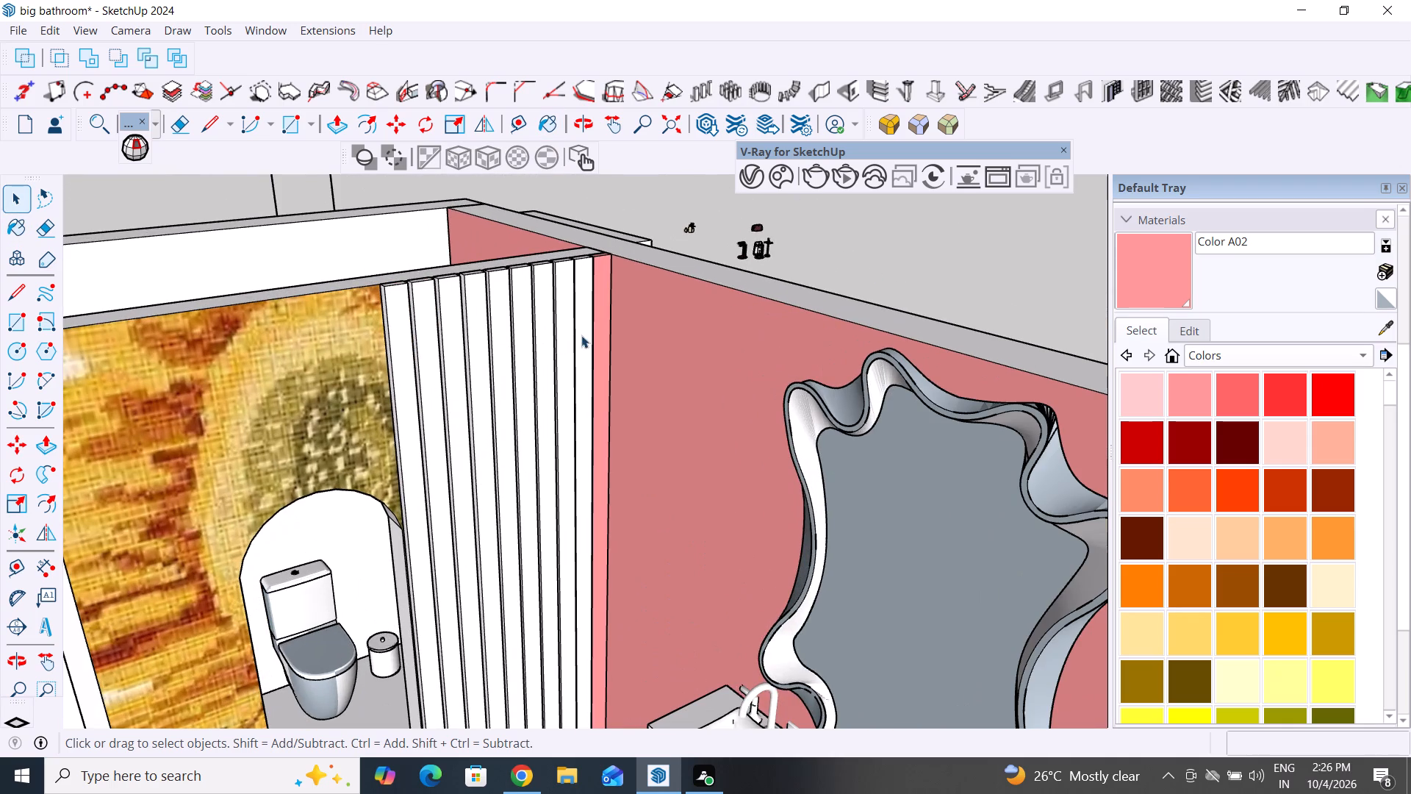
pyautogui.doubleClick(584, 335)
pyautogui.click(584, 335)
pyautogui.click(584, 335)
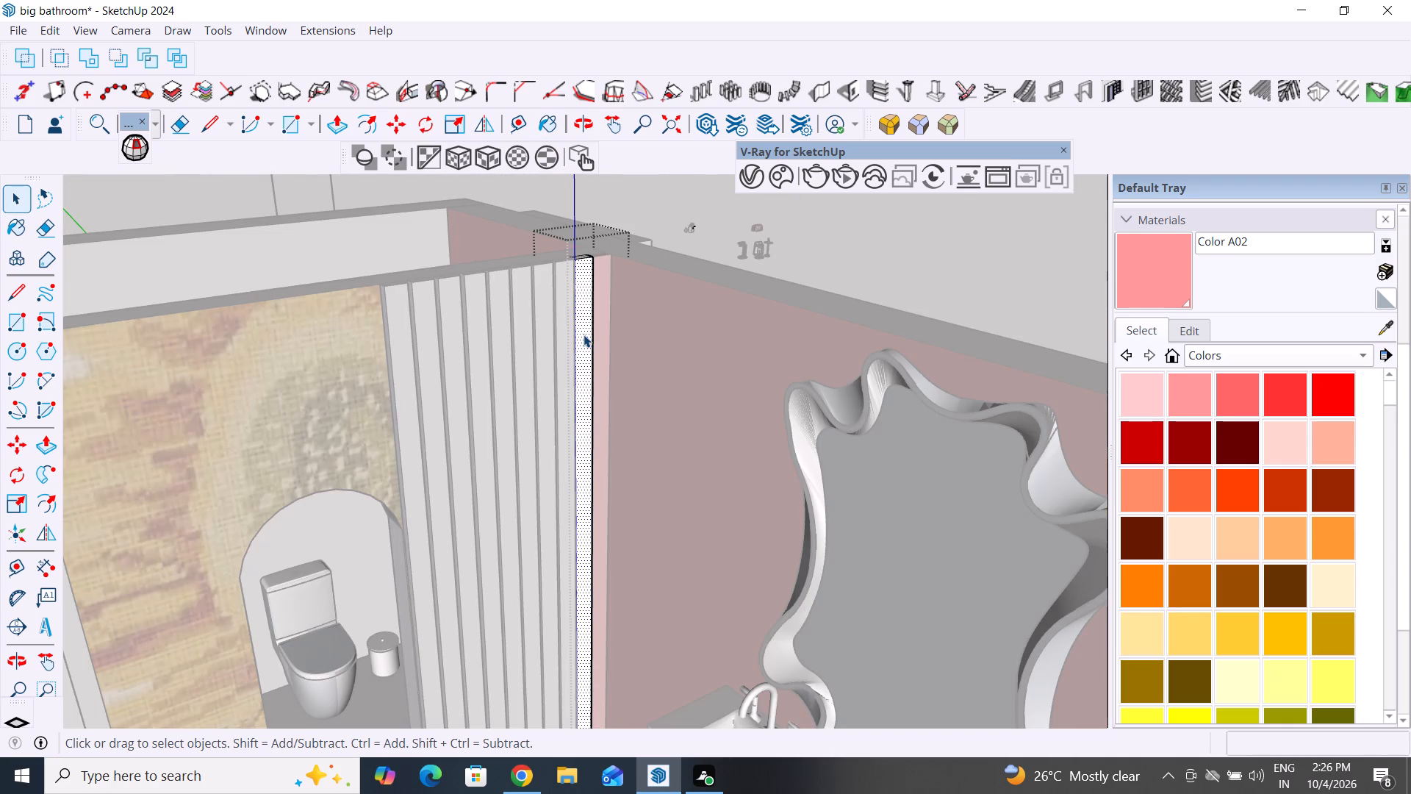
pyautogui.click(1162, 285)
pyautogui.click(578, 385)
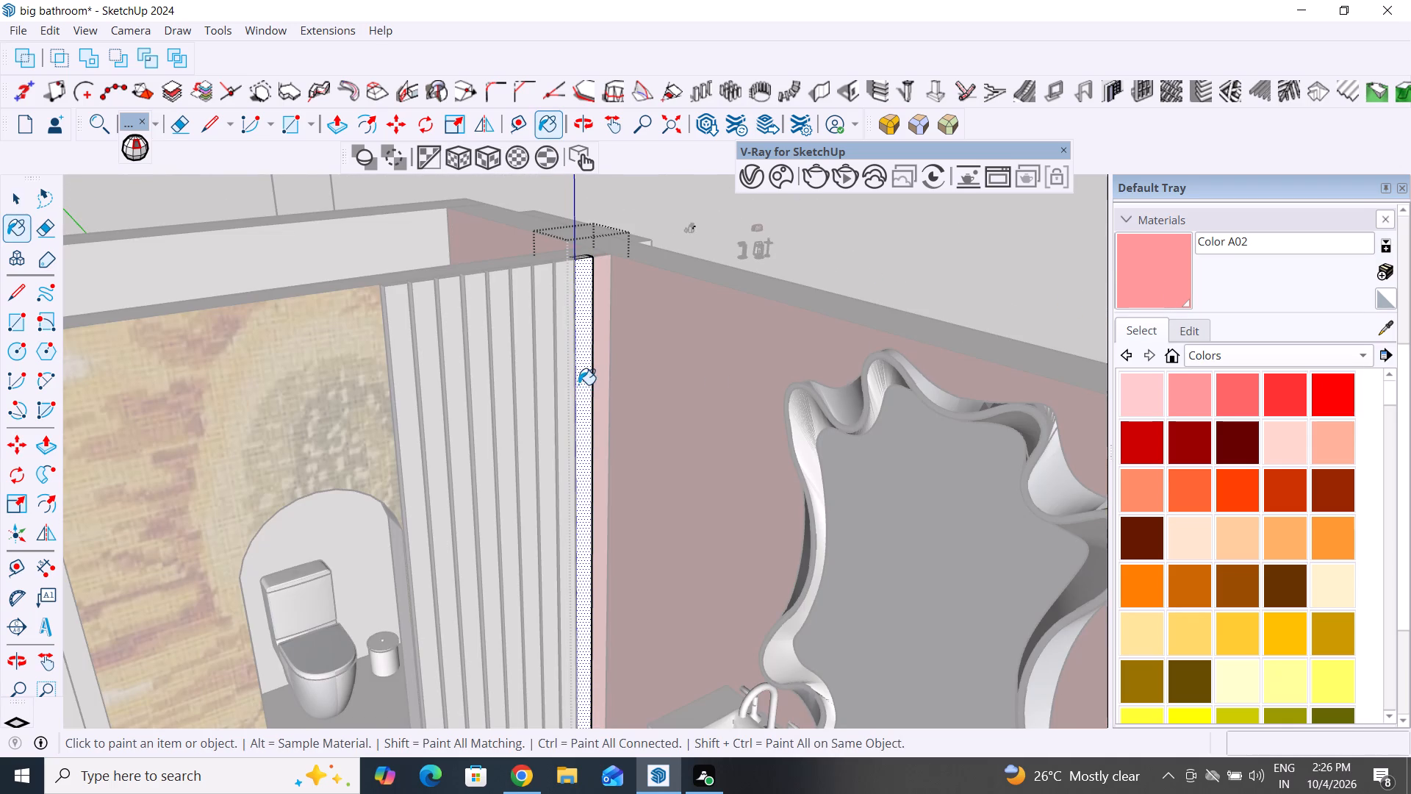
pyautogui.click(24, 192)
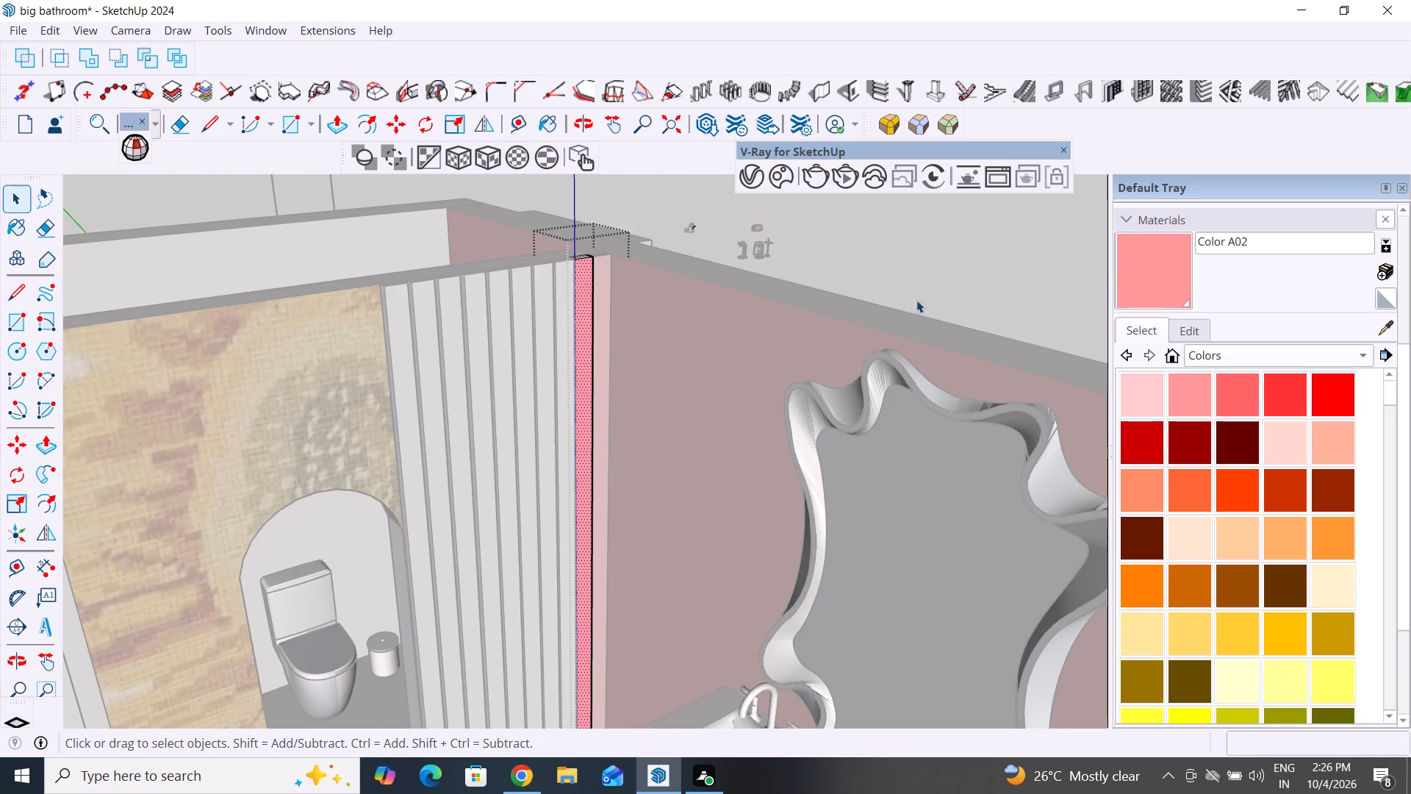
pyautogui.click(930, 271)
# Apply Color A02 to the third and fourth partition slats from the mirror wall, inside their groups.
pyautogui.moveTo(915, 289); pyautogui.dragTo(781, 318, button='middle')
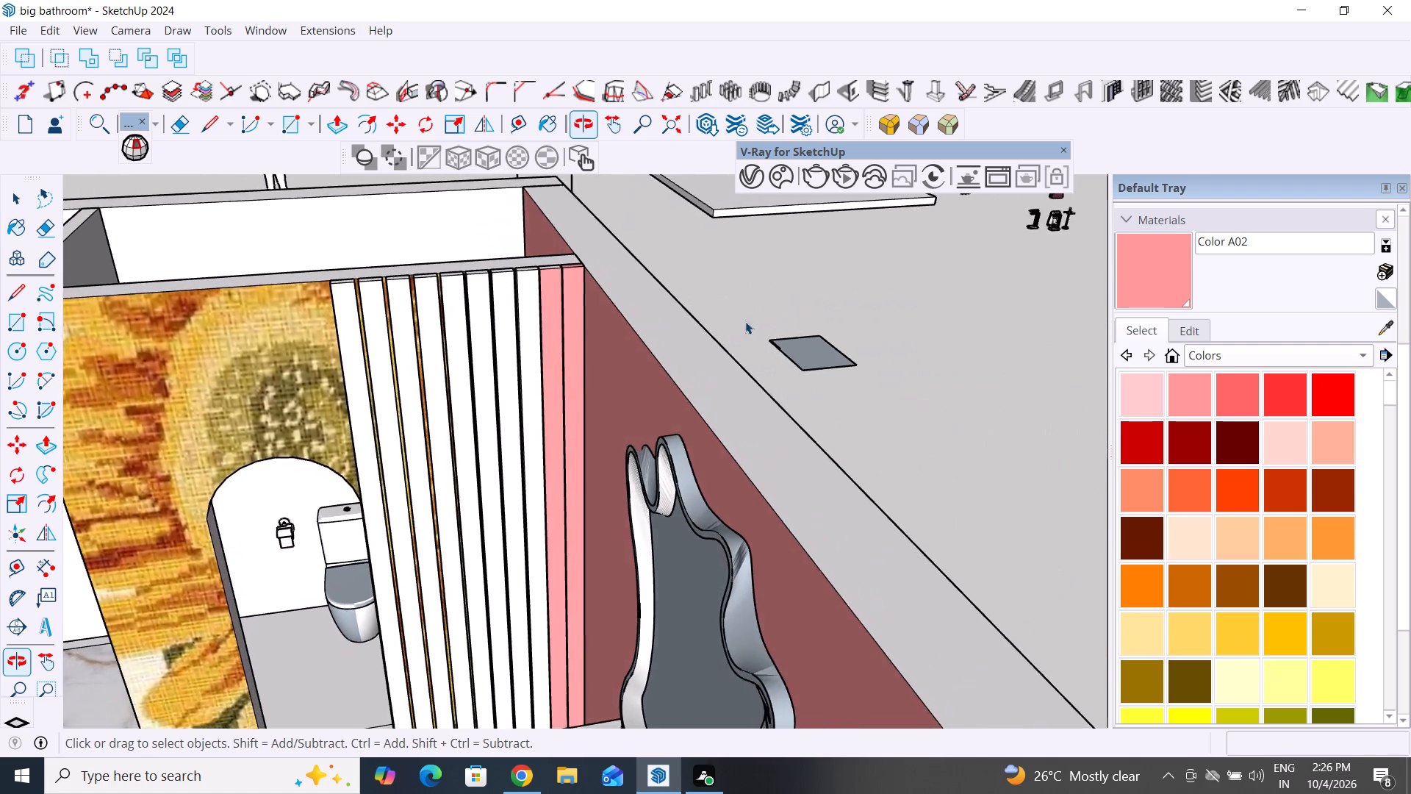
pyautogui.scroll(5, 563, 345)
pyautogui.doubleClick(501, 324)
pyautogui.click(501, 324)
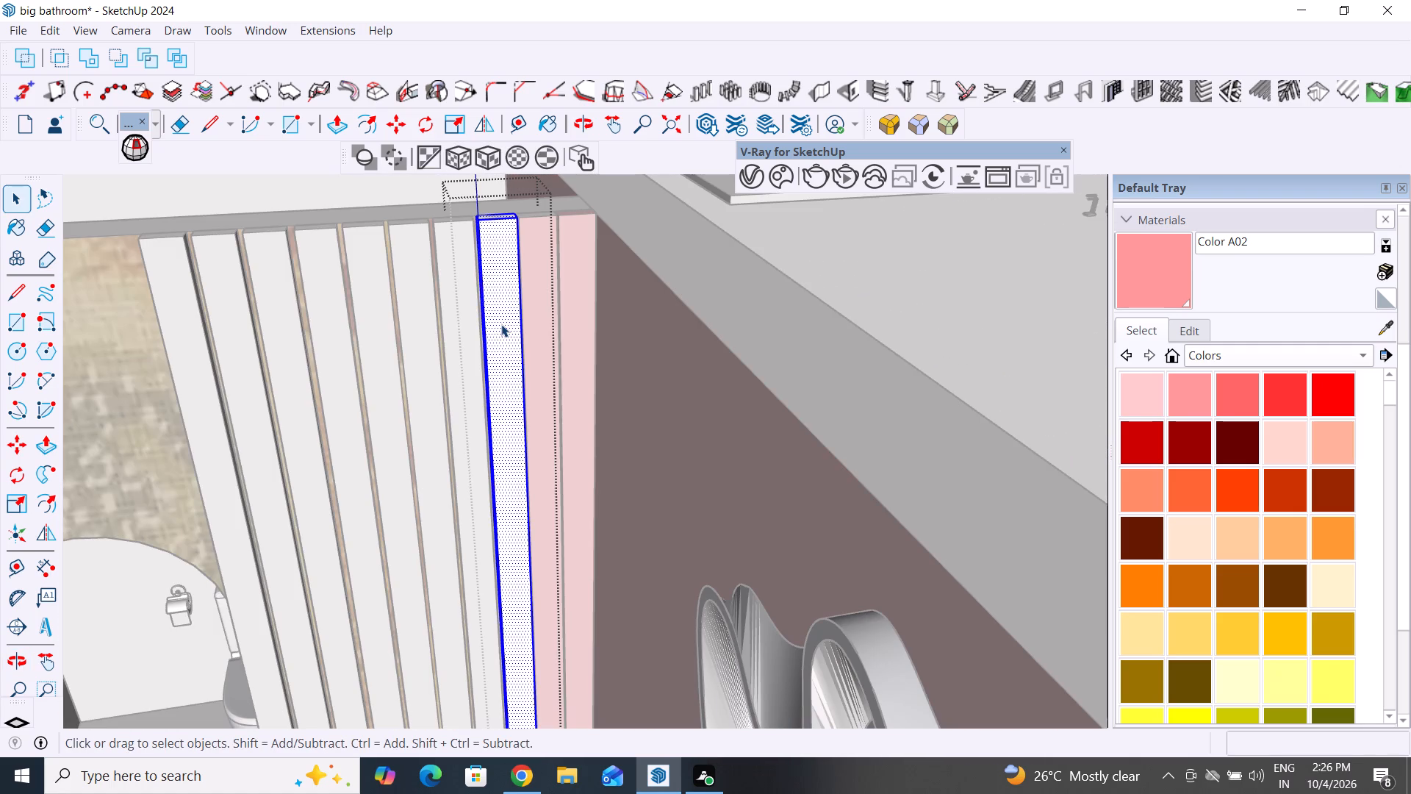
pyautogui.click(1142, 264)
pyautogui.click(499, 376)
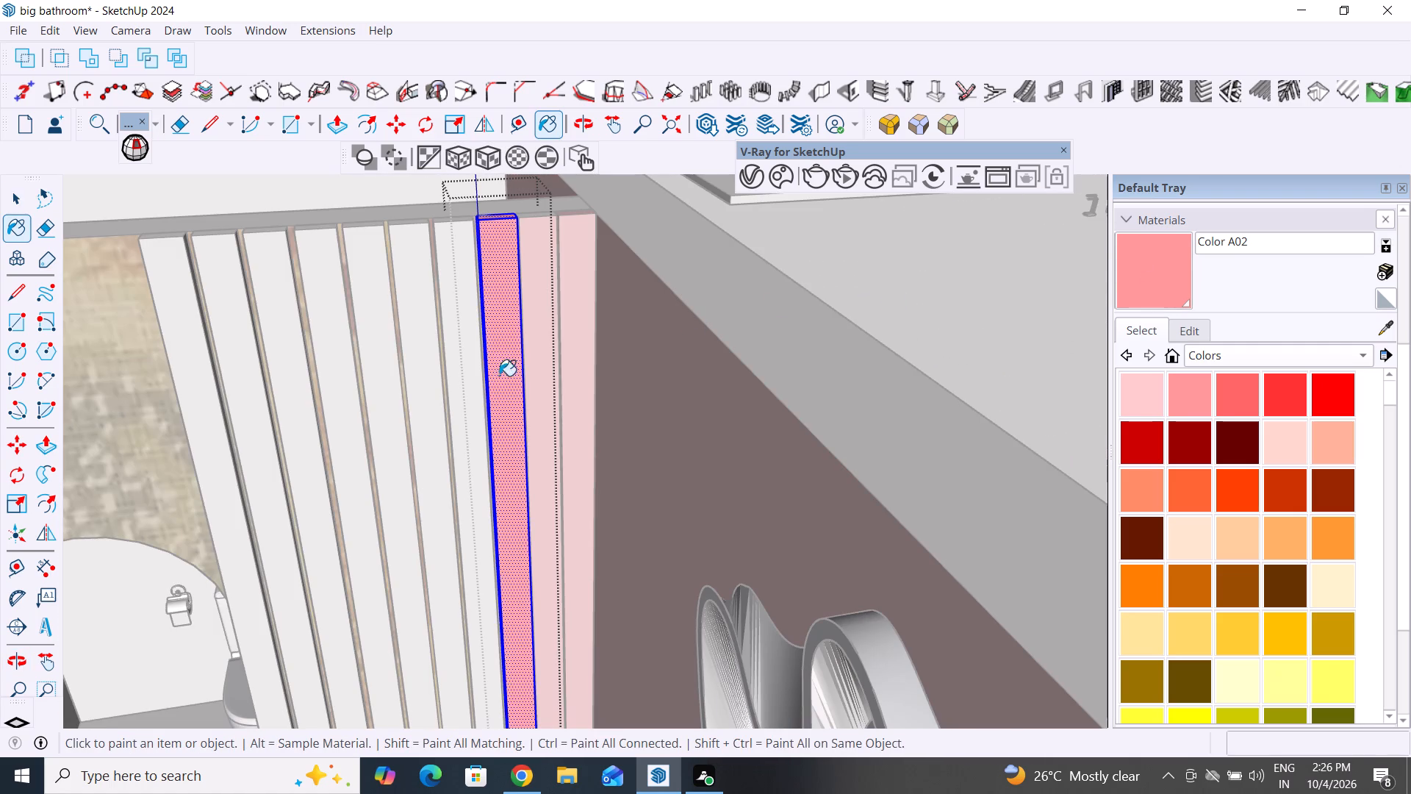
pyautogui.click(10, 204)
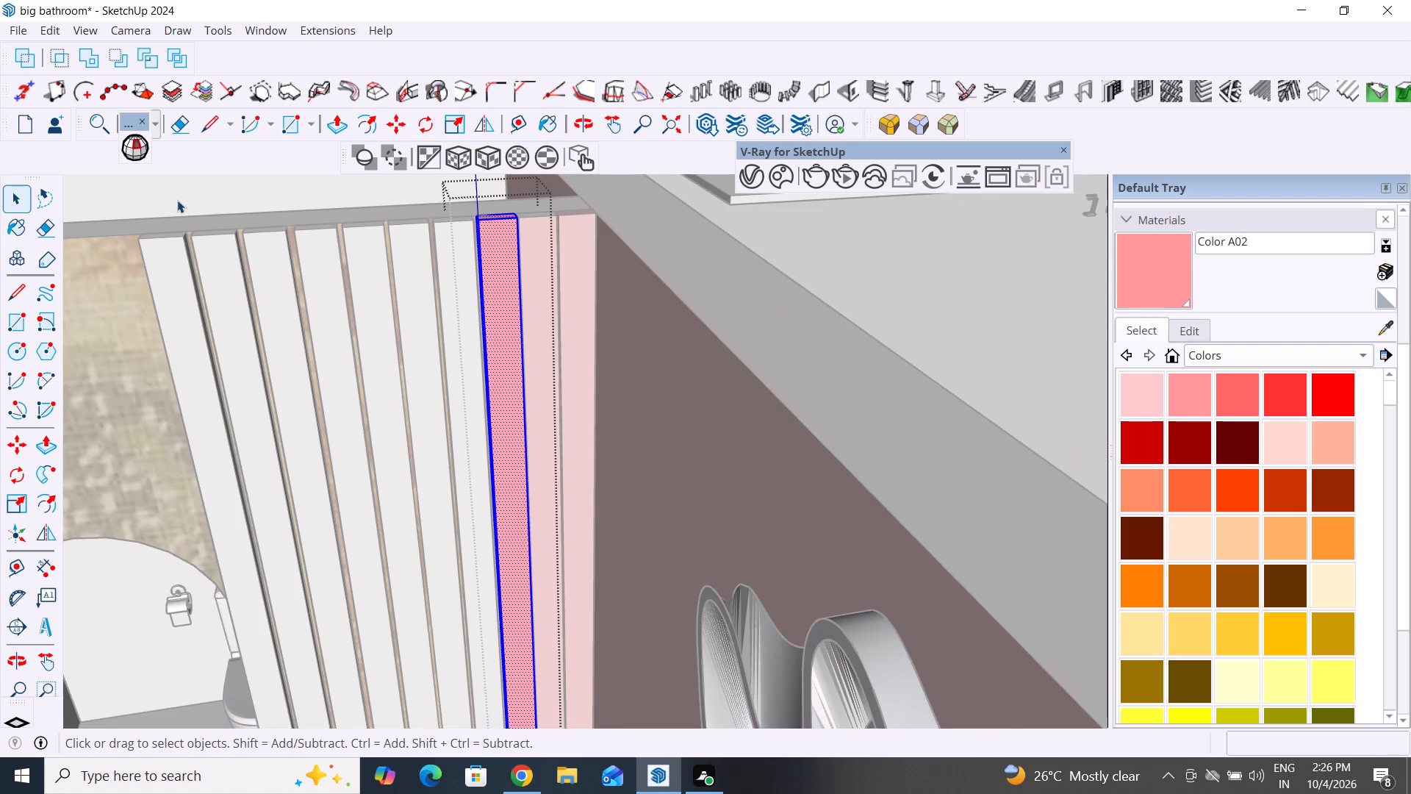
pyautogui.click(177, 200)
pyautogui.doubleClick(451, 360)
pyautogui.click(459, 360)
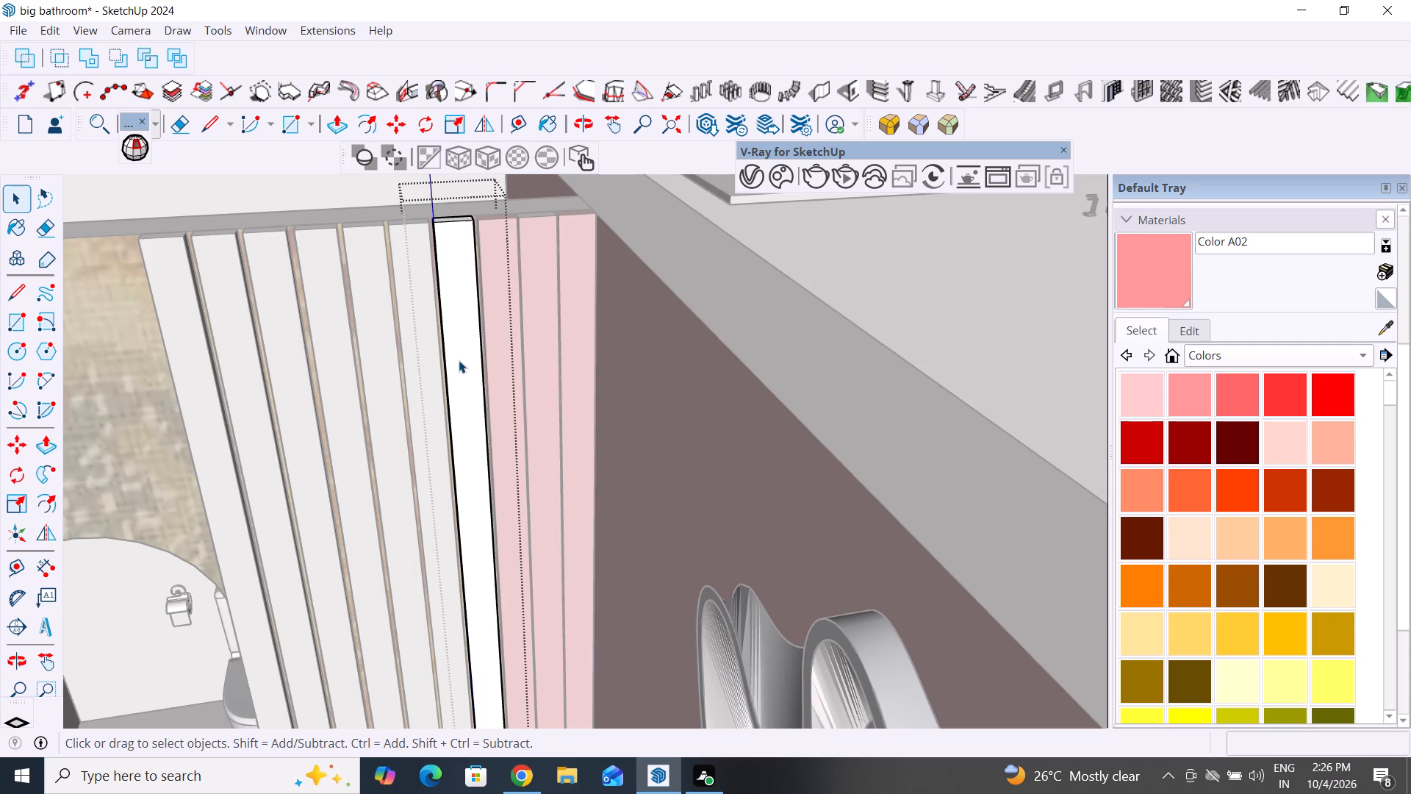
pyautogui.click(1143, 271)
pyautogui.click(456, 307)
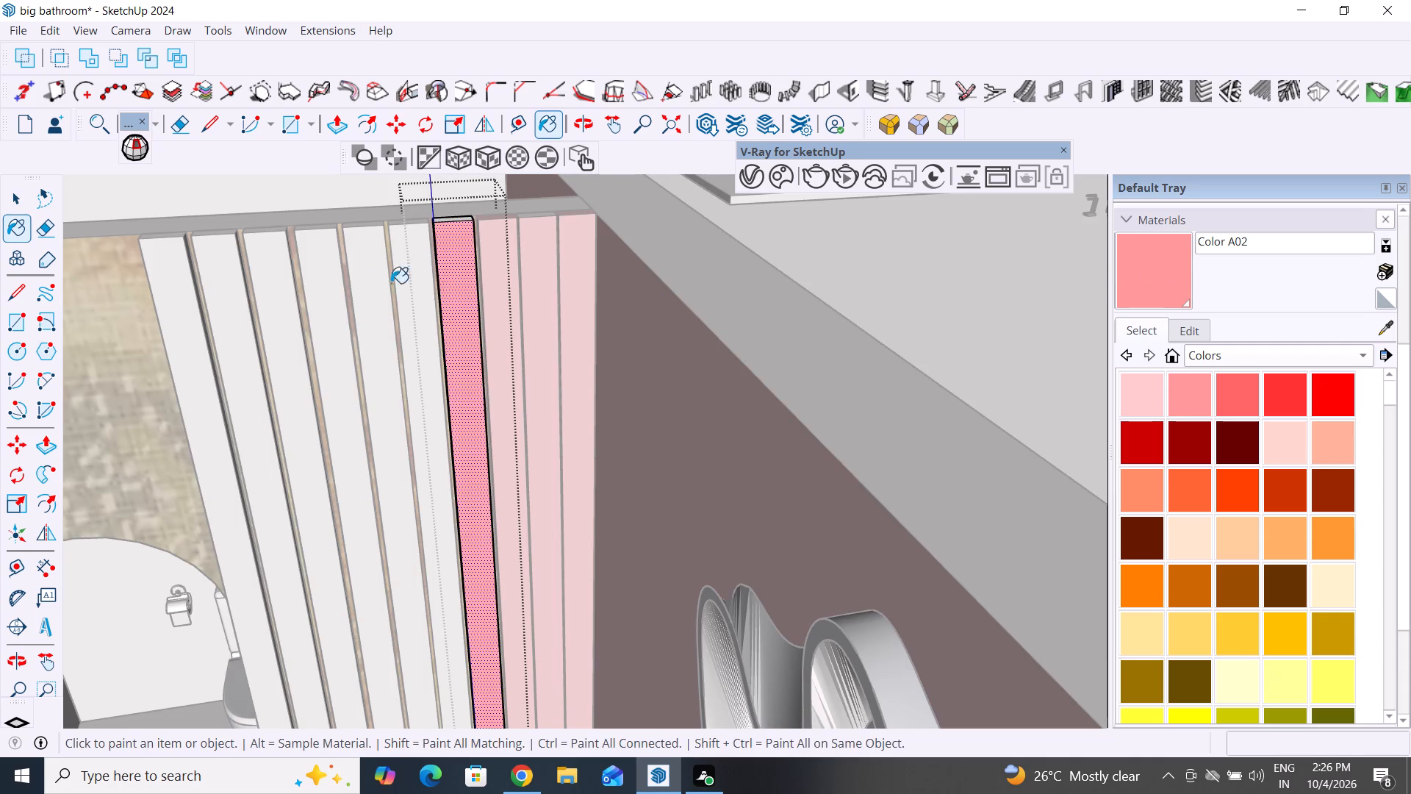
pyautogui.click(16, 206)
pyautogui.click(825, 252)
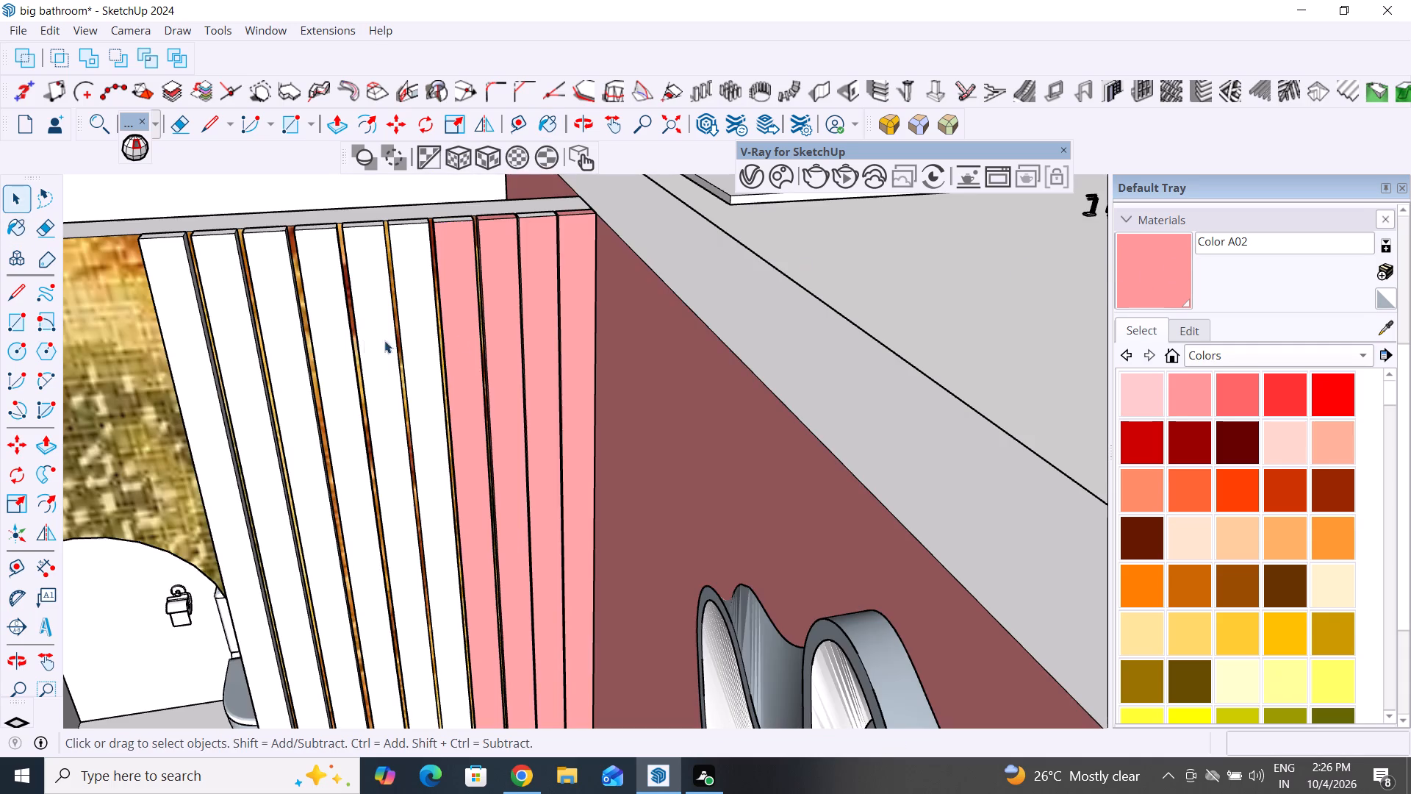
# Apply Color A02 to the fifth and sixth slats from the mirror wall, inside their groups.
pyautogui.tripleClick(412, 325)
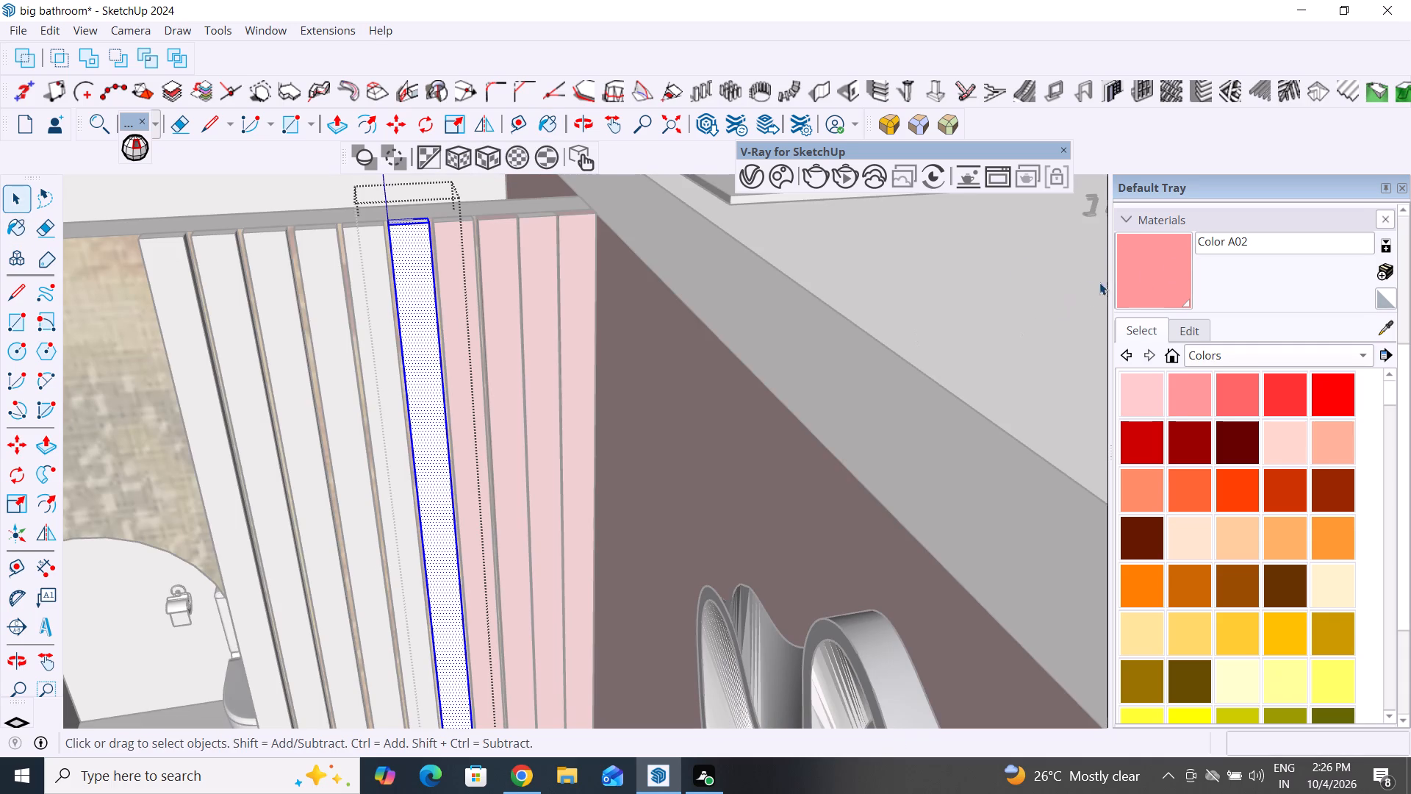
pyautogui.click(1126, 271)
pyautogui.click(403, 338)
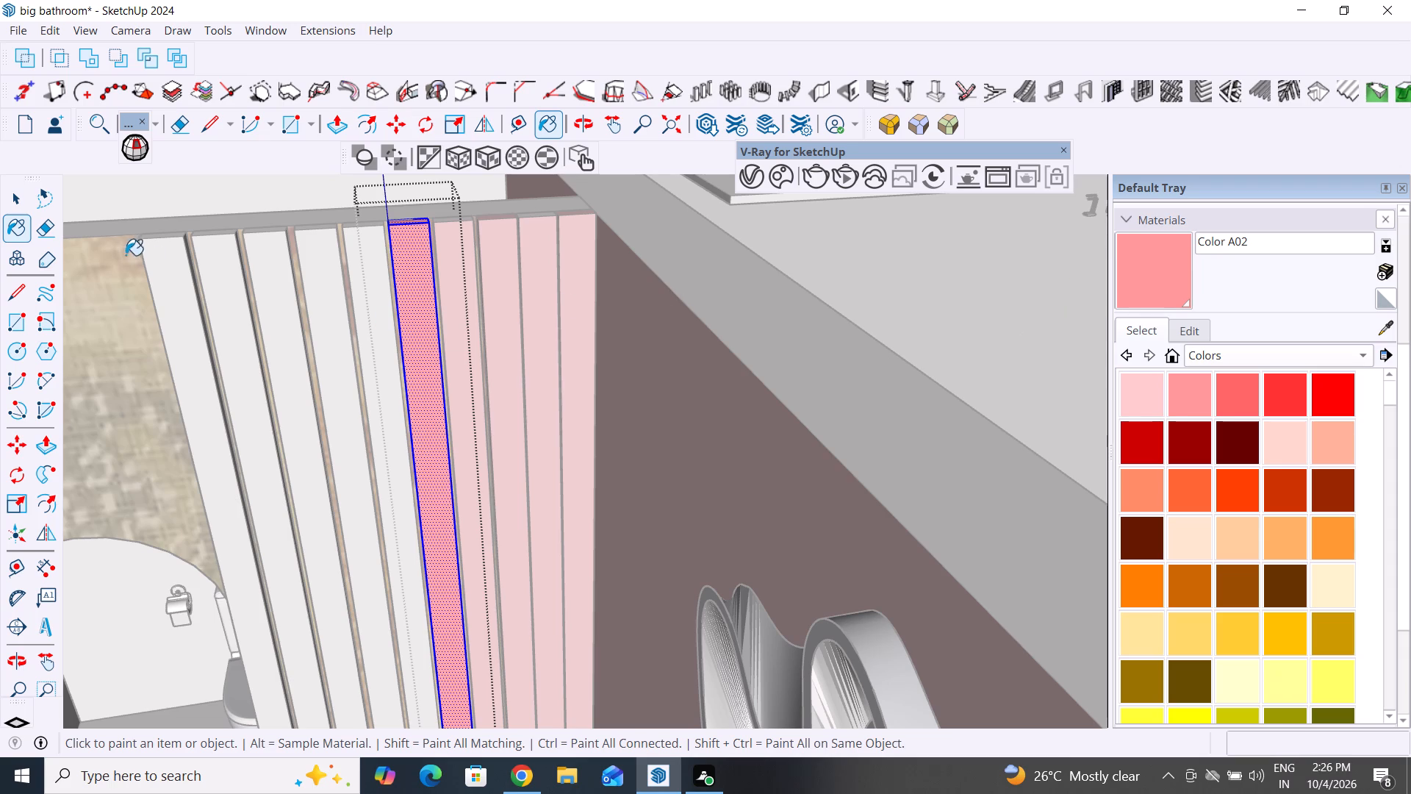
pyautogui.click(26, 201)
pyautogui.click(1030, 315)
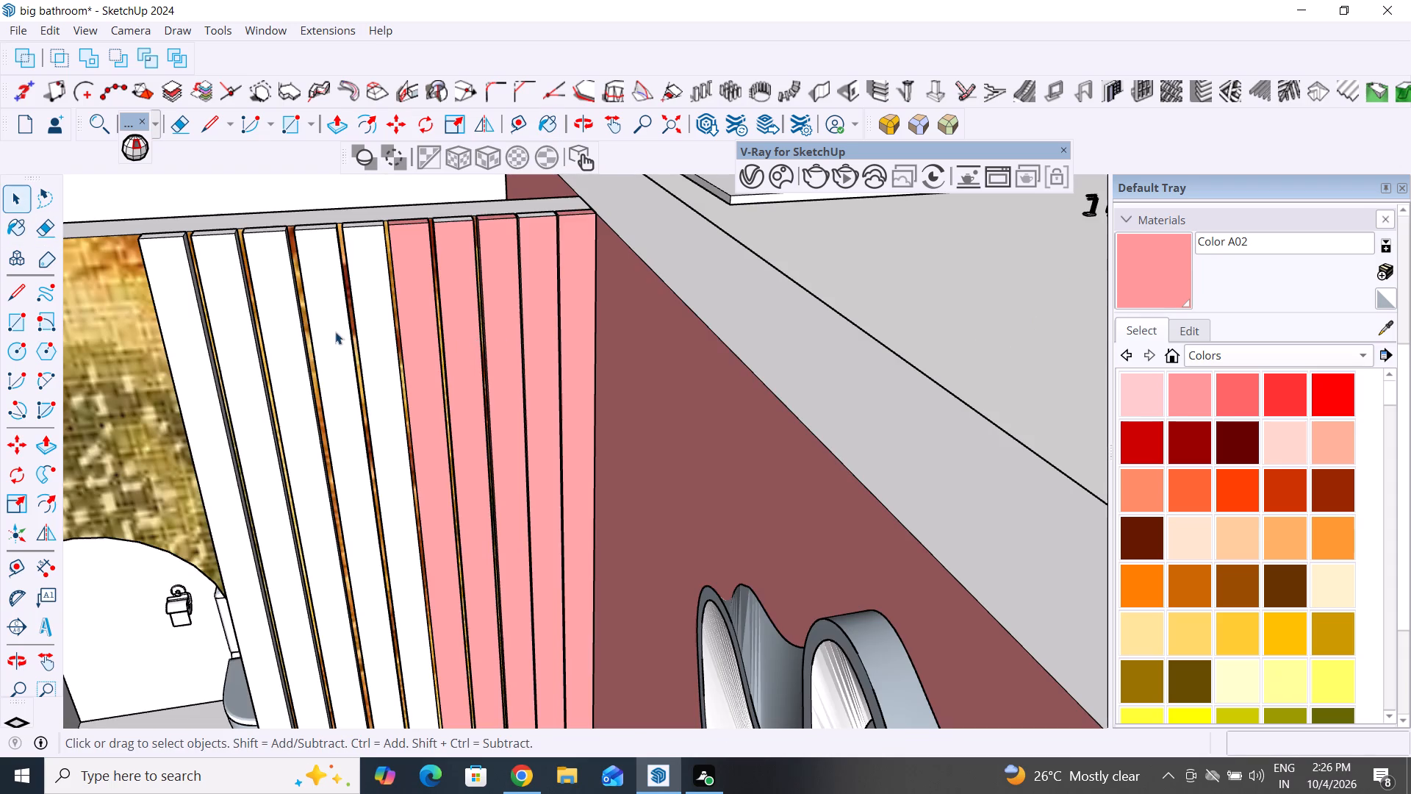
pyautogui.tripleClick(380, 323)
pyautogui.click(1179, 283)
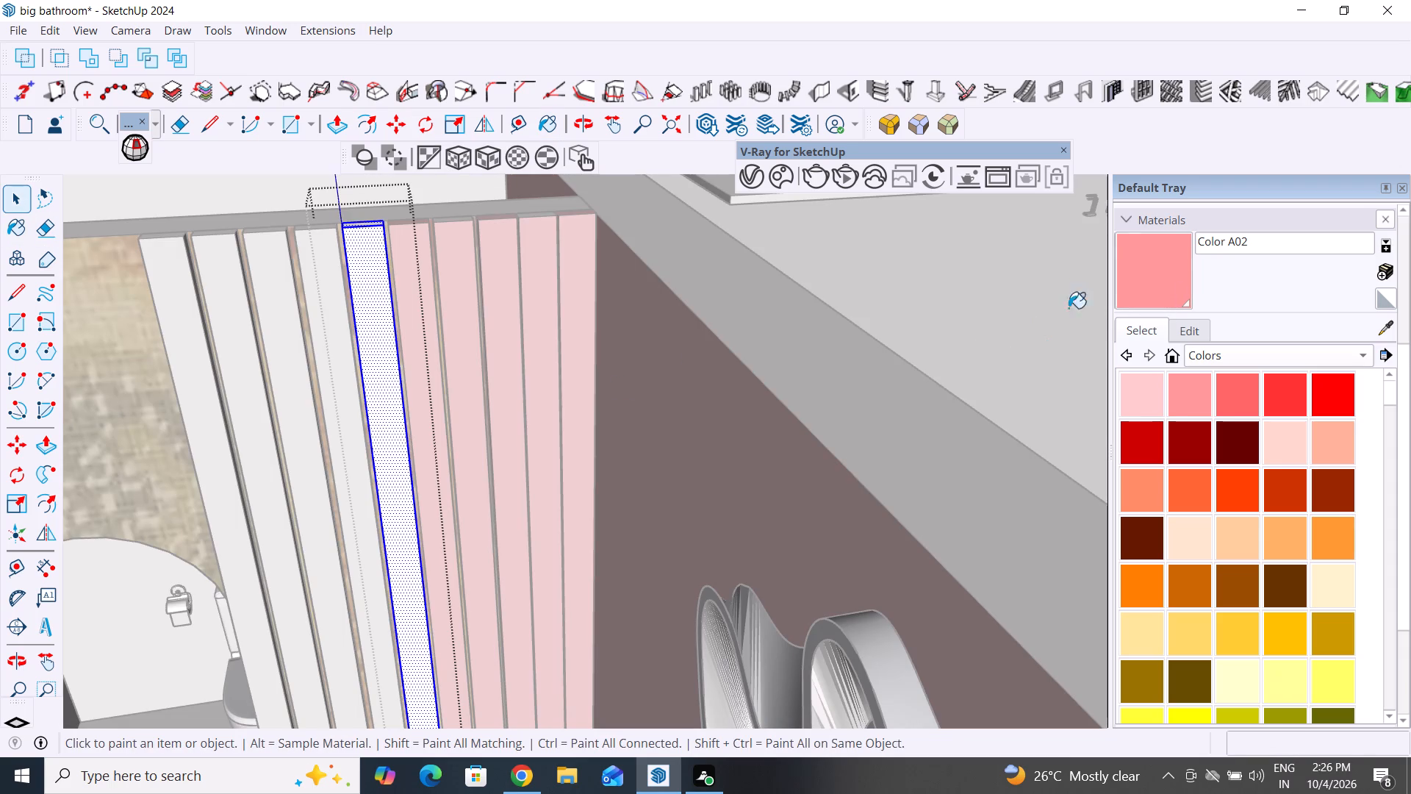
pyautogui.click(384, 402)
pyautogui.click(27, 207)
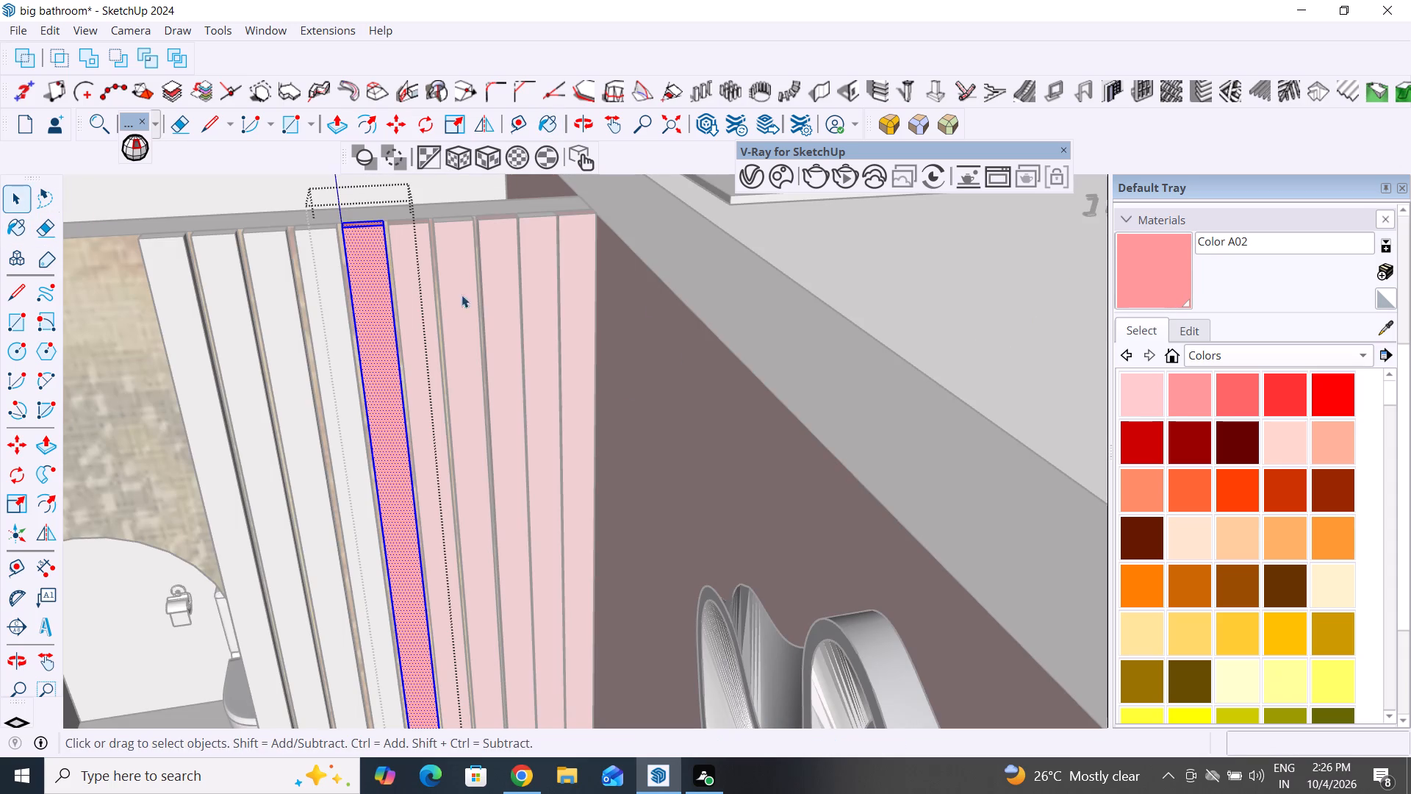
pyautogui.click(874, 264)
# Apply Color A02 to the seventh and eighth slats from the mirror wall, inside their groups.
pyautogui.tripleClick(340, 382)
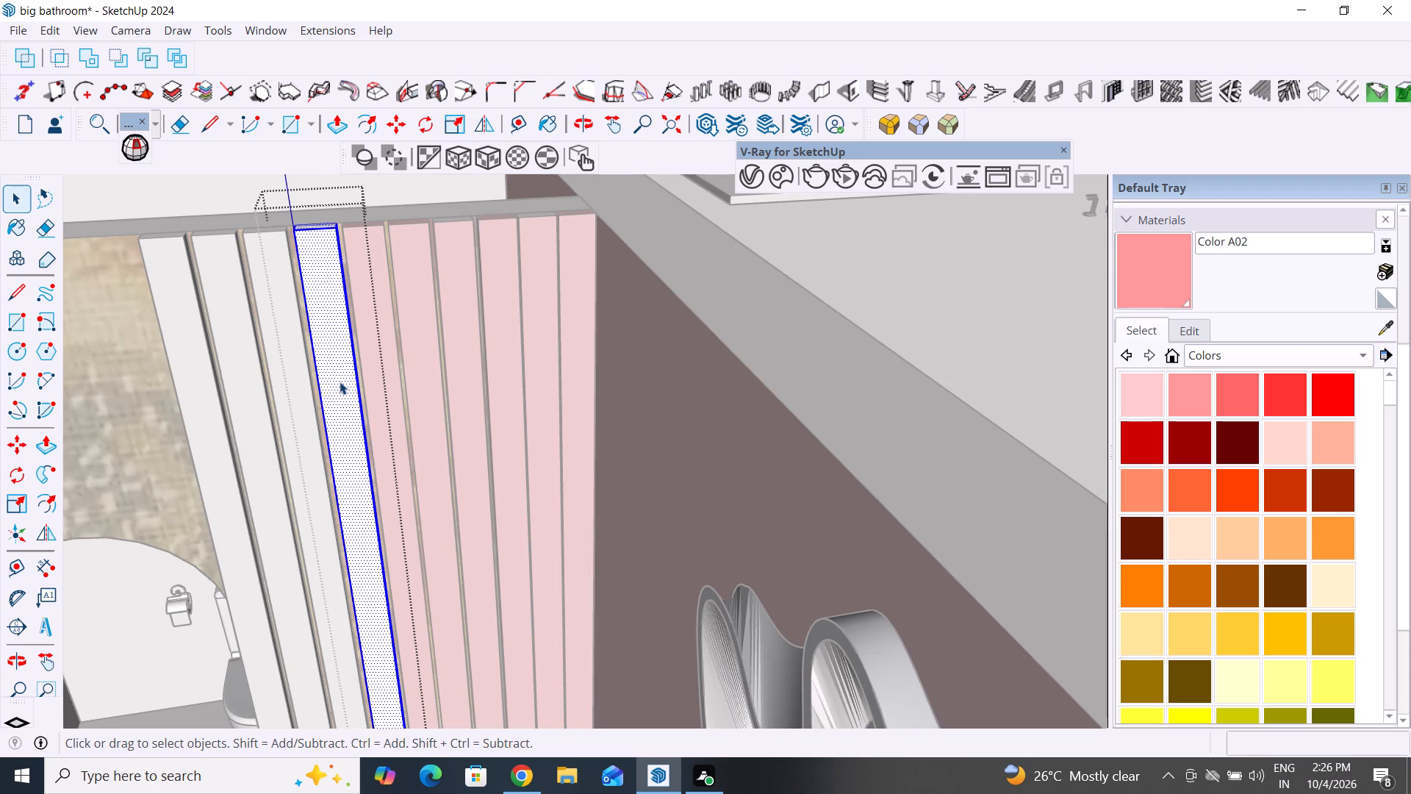
pyautogui.click(1169, 266)
pyautogui.click(340, 429)
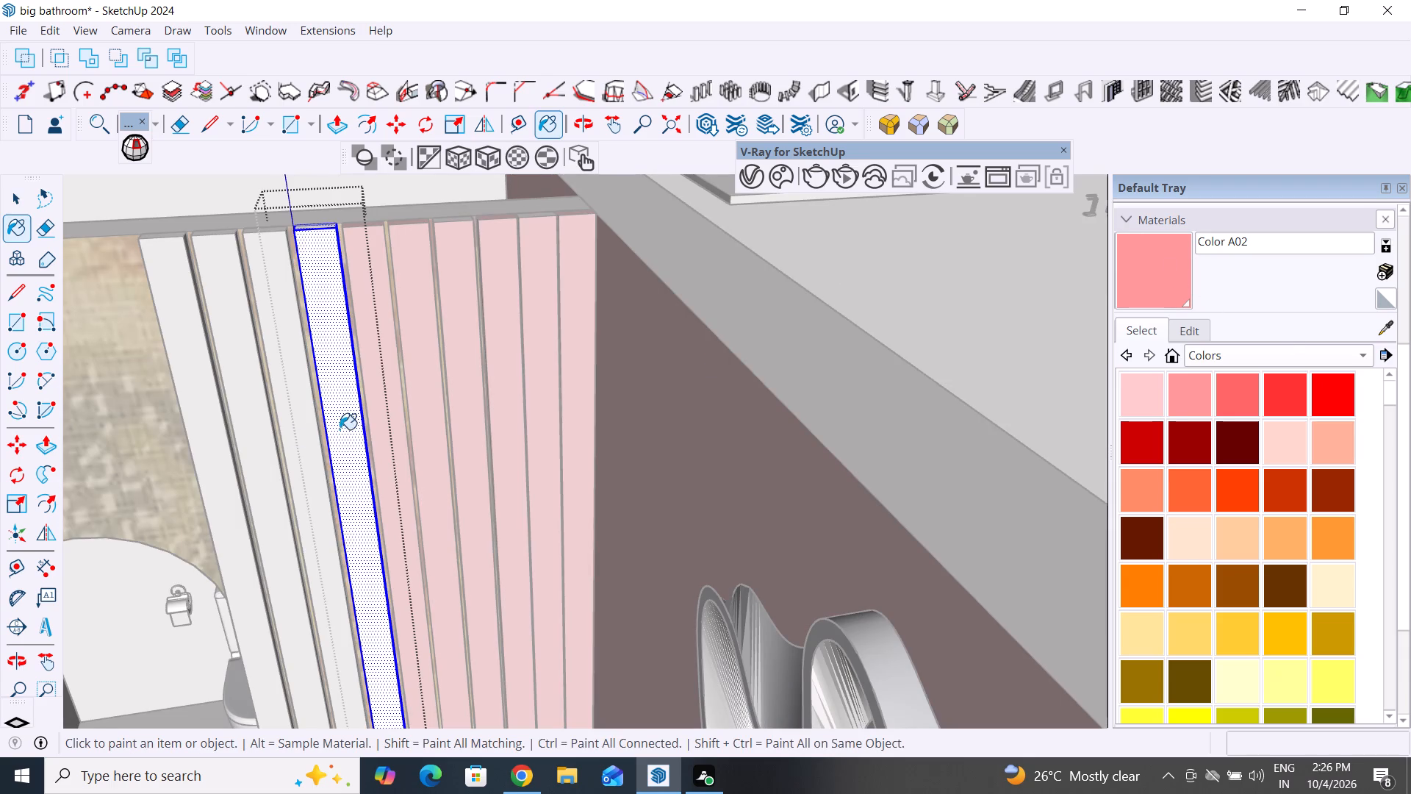
pyautogui.click(18, 203)
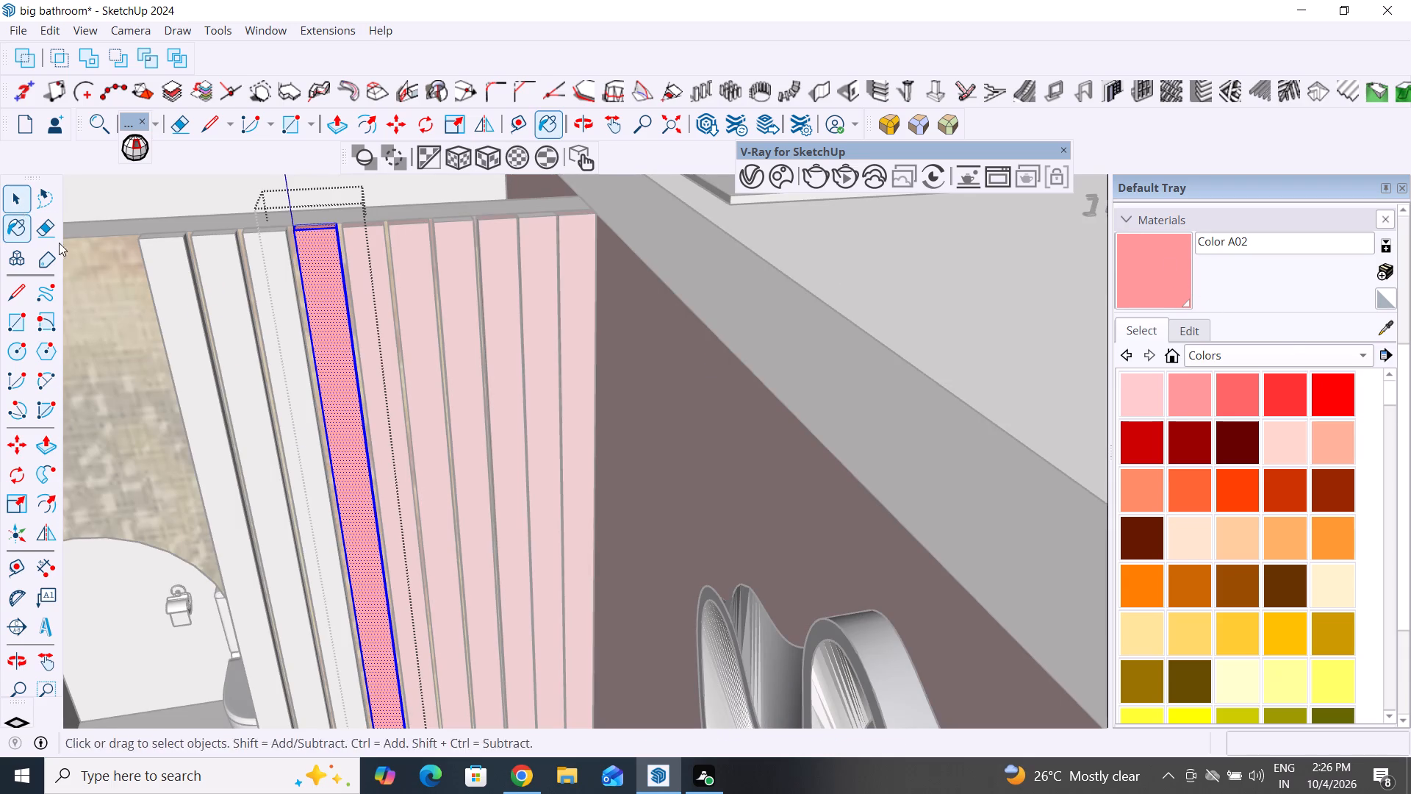
pyautogui.click(892, 297)
pyautogui.tripleClick(293, 351)
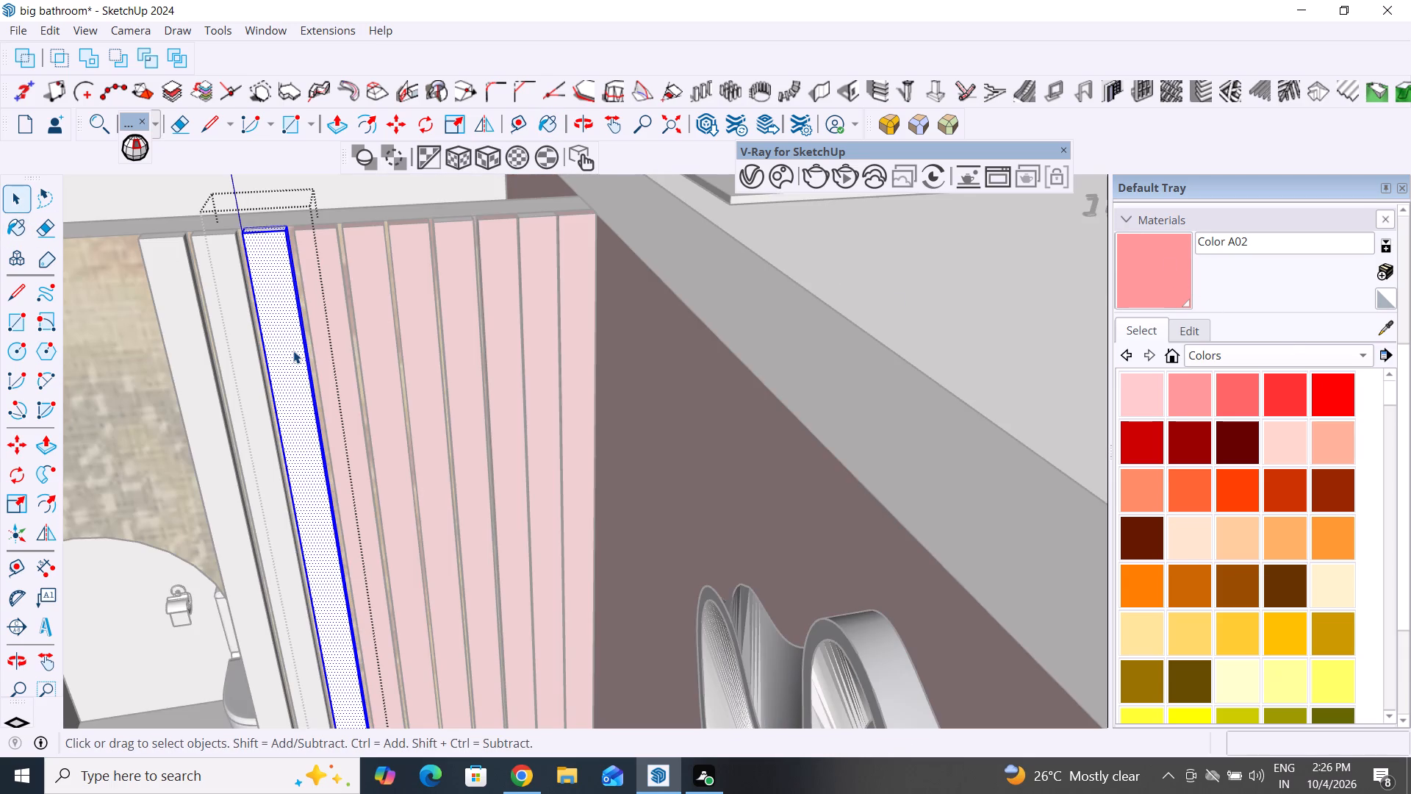
pyautogui.click(1156, 282)
pyautogui.click(282, 411)
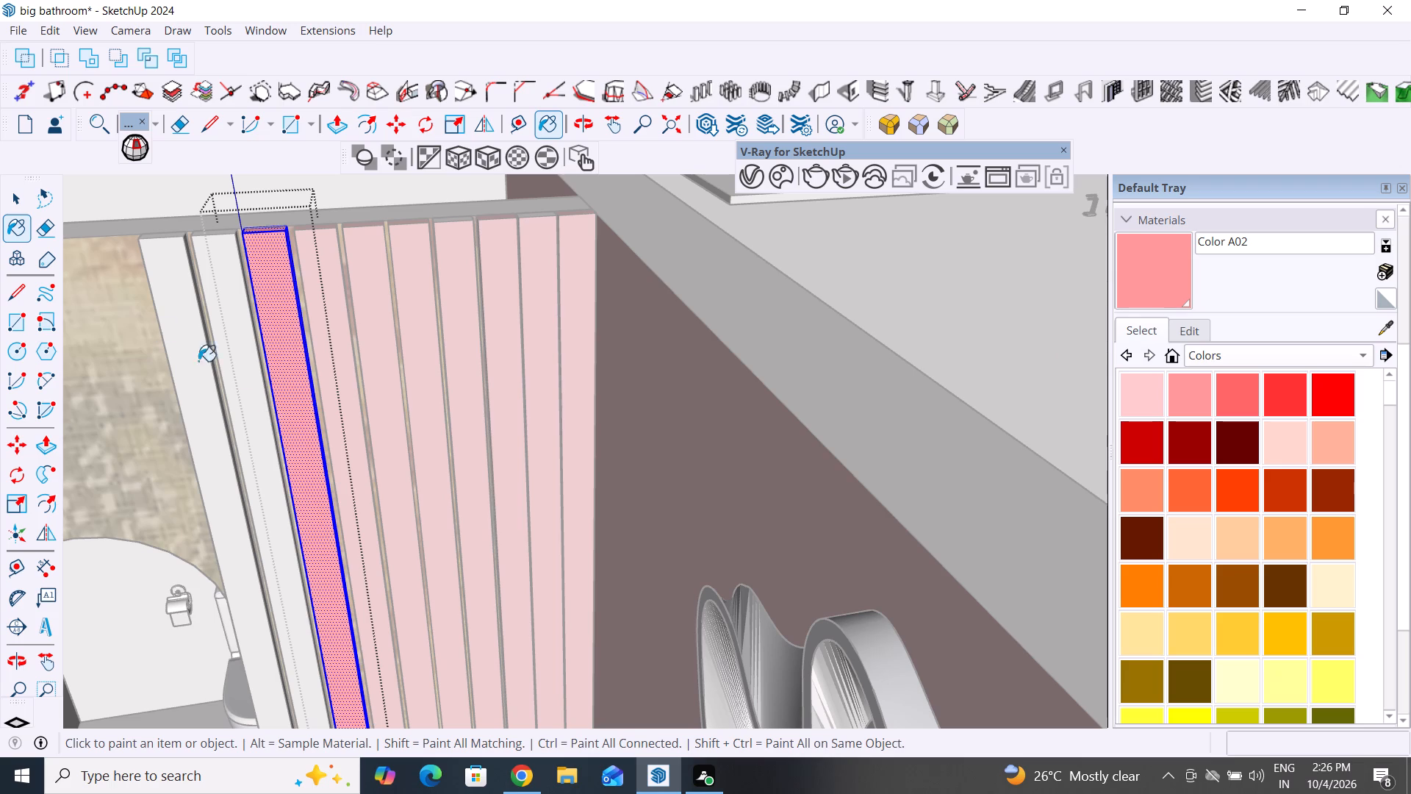
pyautogui.click(16, 196)
pyautogui.click(902, 322)
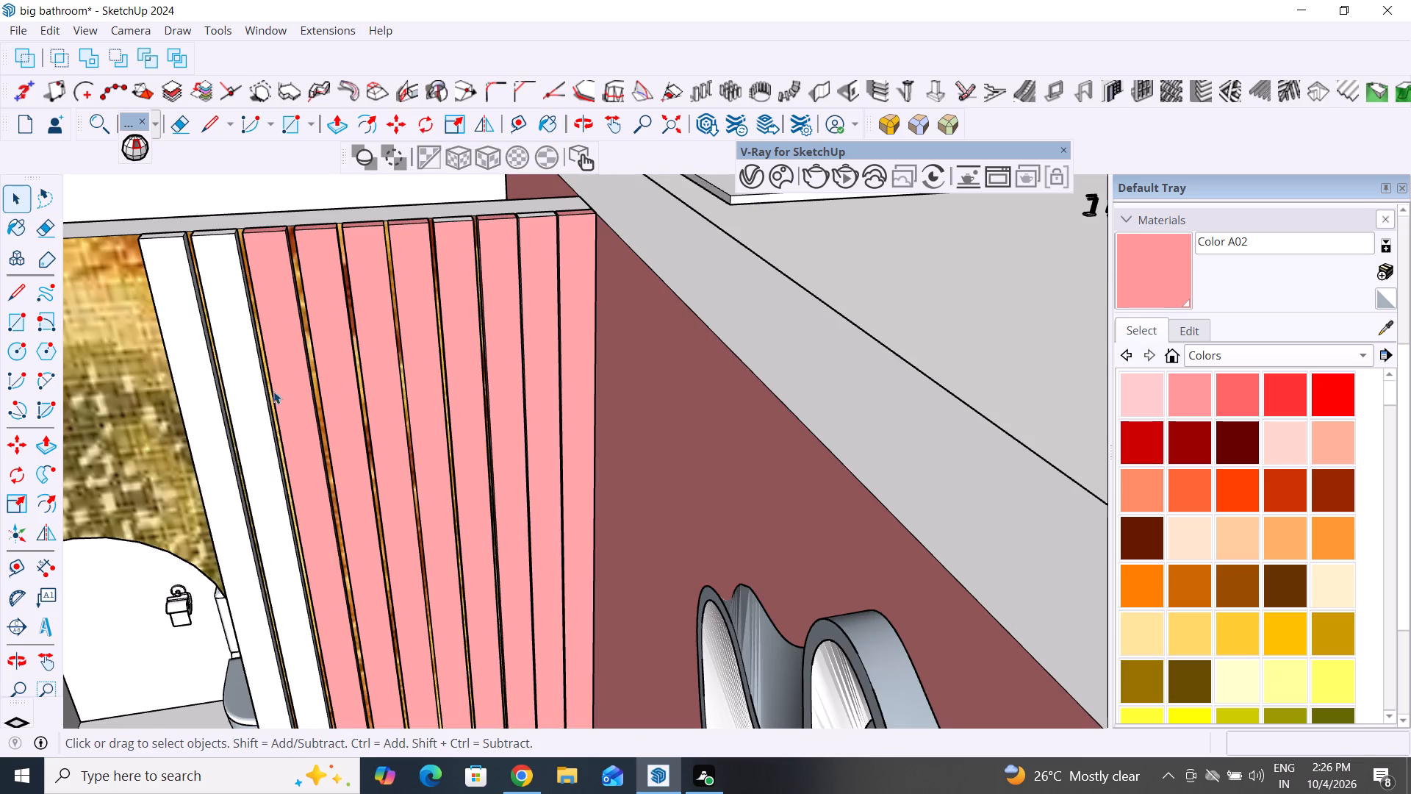
# Paint the last two slats, beside the arched sunflower partition, with Color A02 inside their groups.
pyautogui.tripleClick(251, 387)
pyautogui.click(1157, 289)
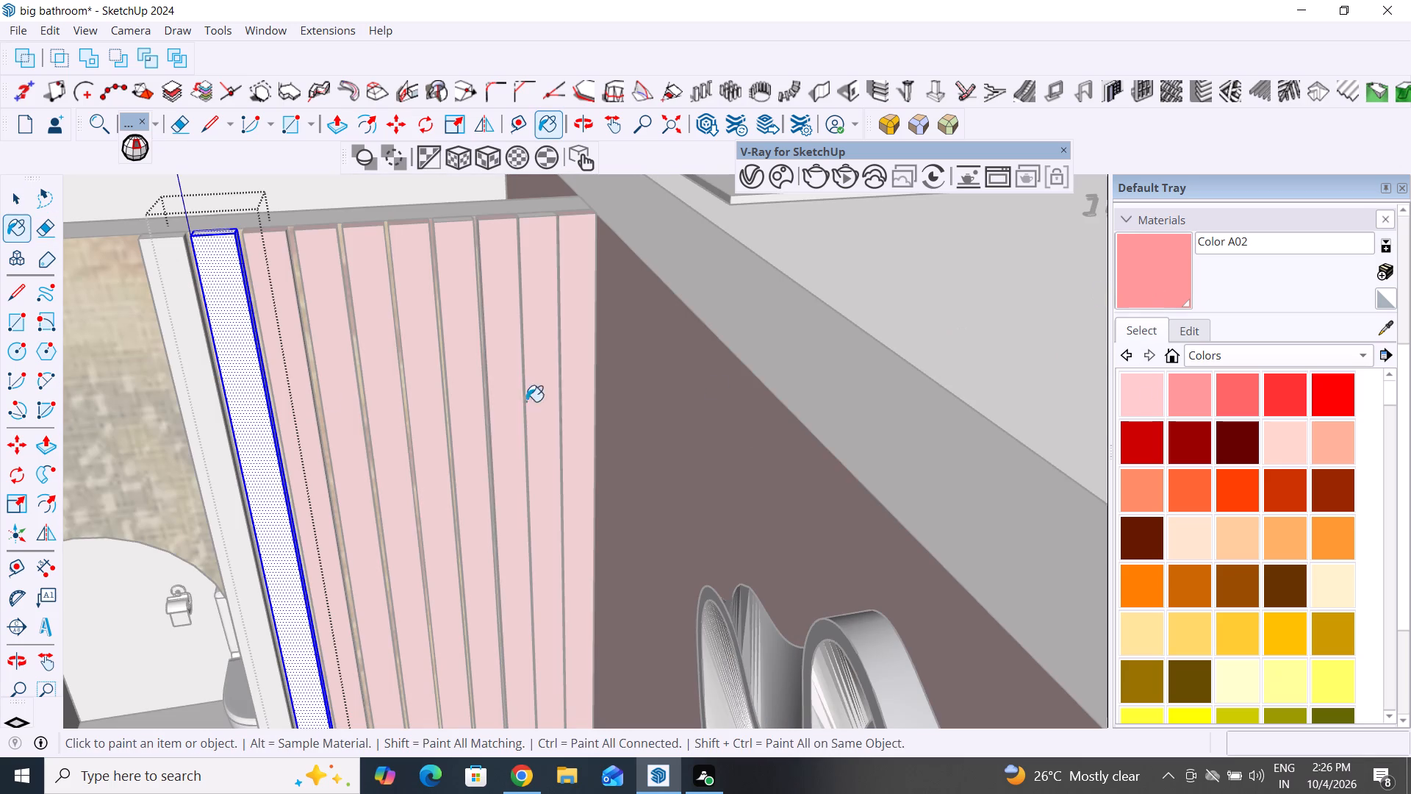
pyautogui.click(249, 401)
pyautogui.click(23, 200)
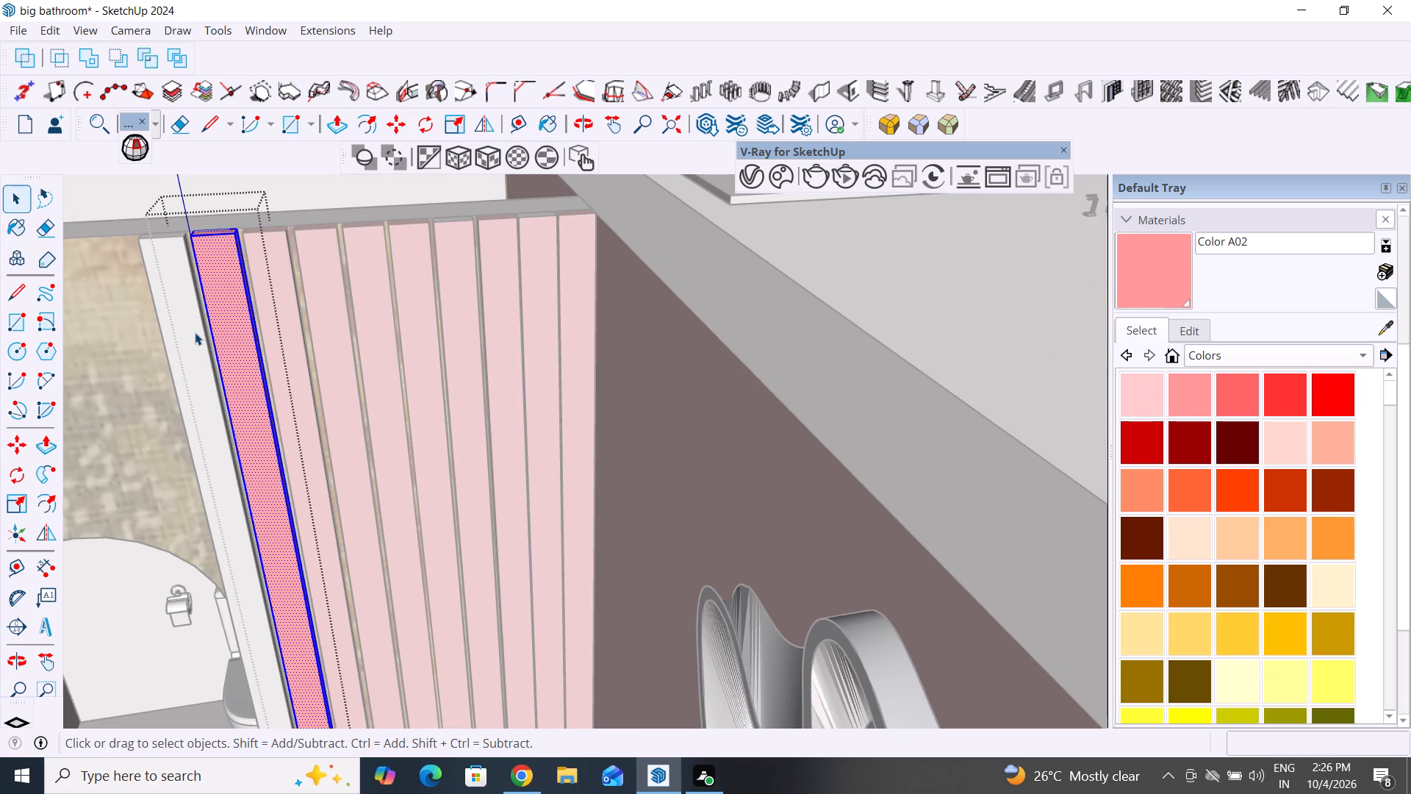
pyautogui.click(194, 335)
pyautogui.click(194, 335)
pyautogui.click(921, 265)
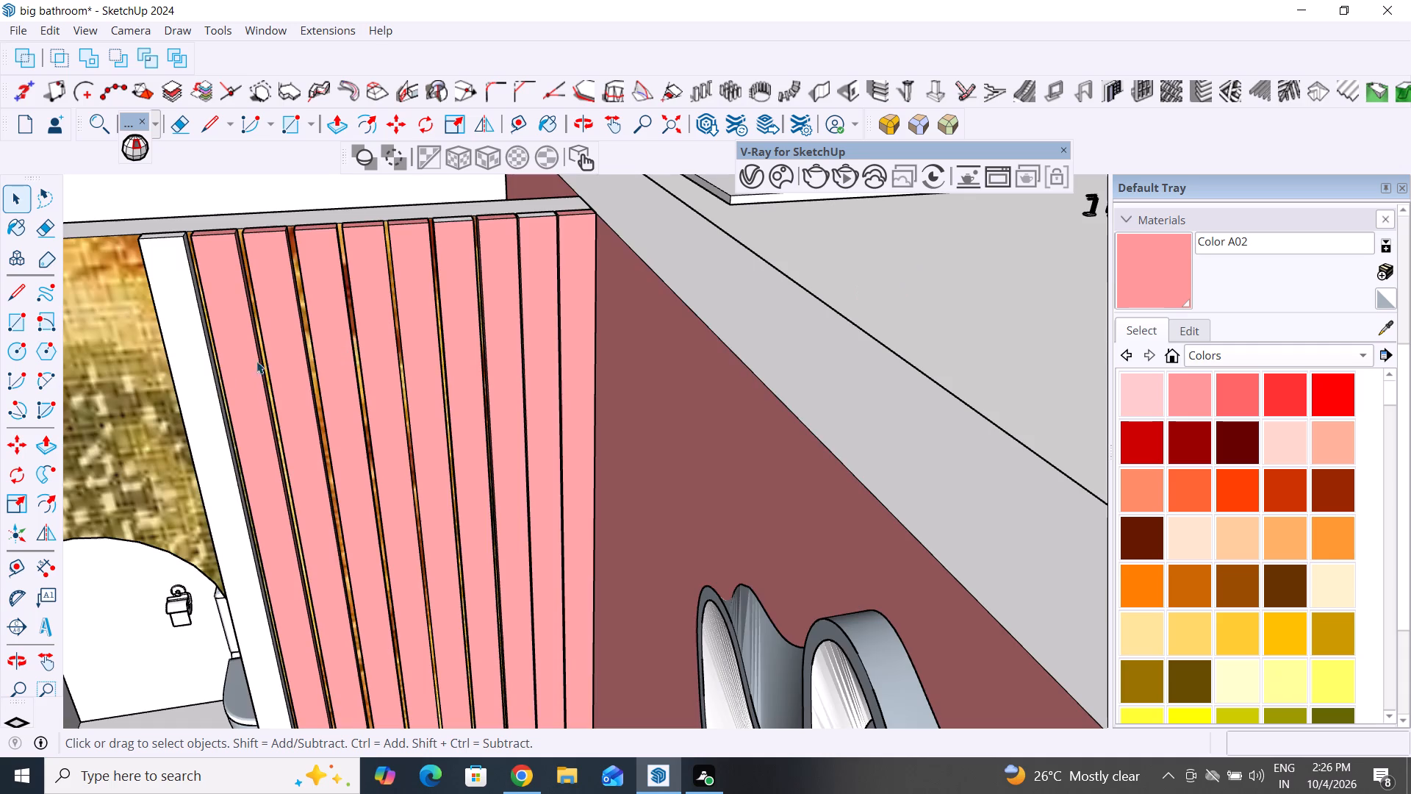
pyautogui.tripleClick(207, 385)
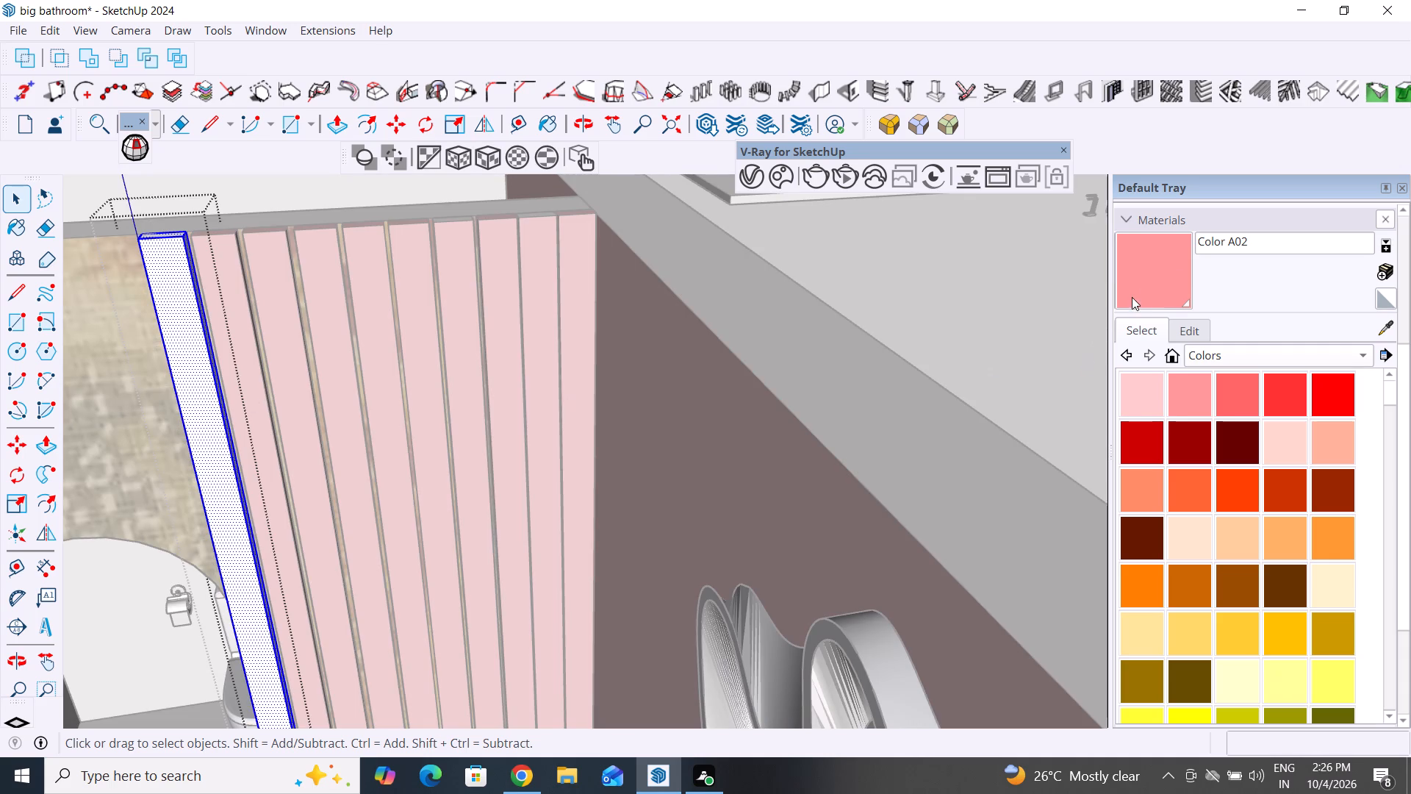
pyautogui.click(1173, 268)
pyautogui.click(207, 439)
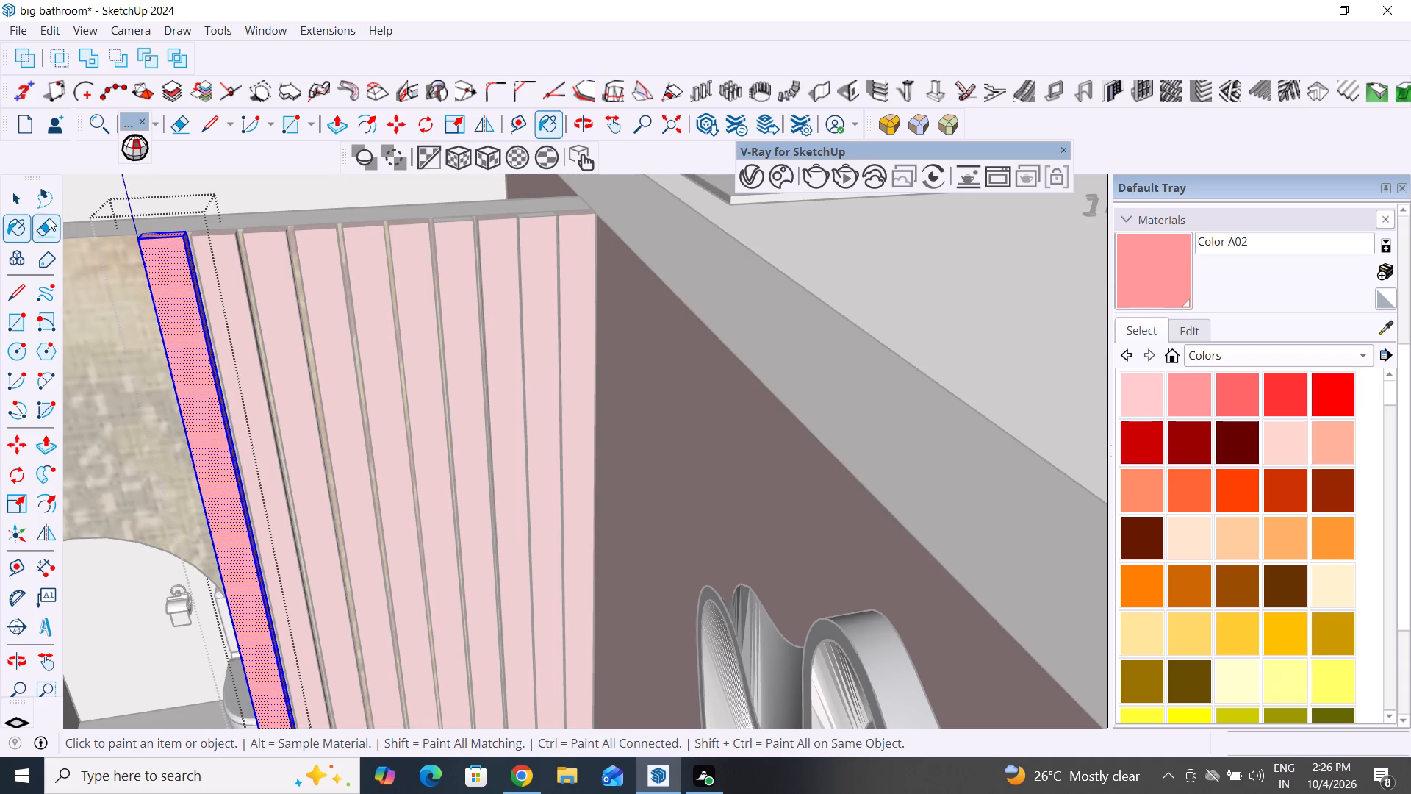
pyautogui.click(26, 211)
pyautogui.click(820, 310)
pyautogui.click(877, 285)
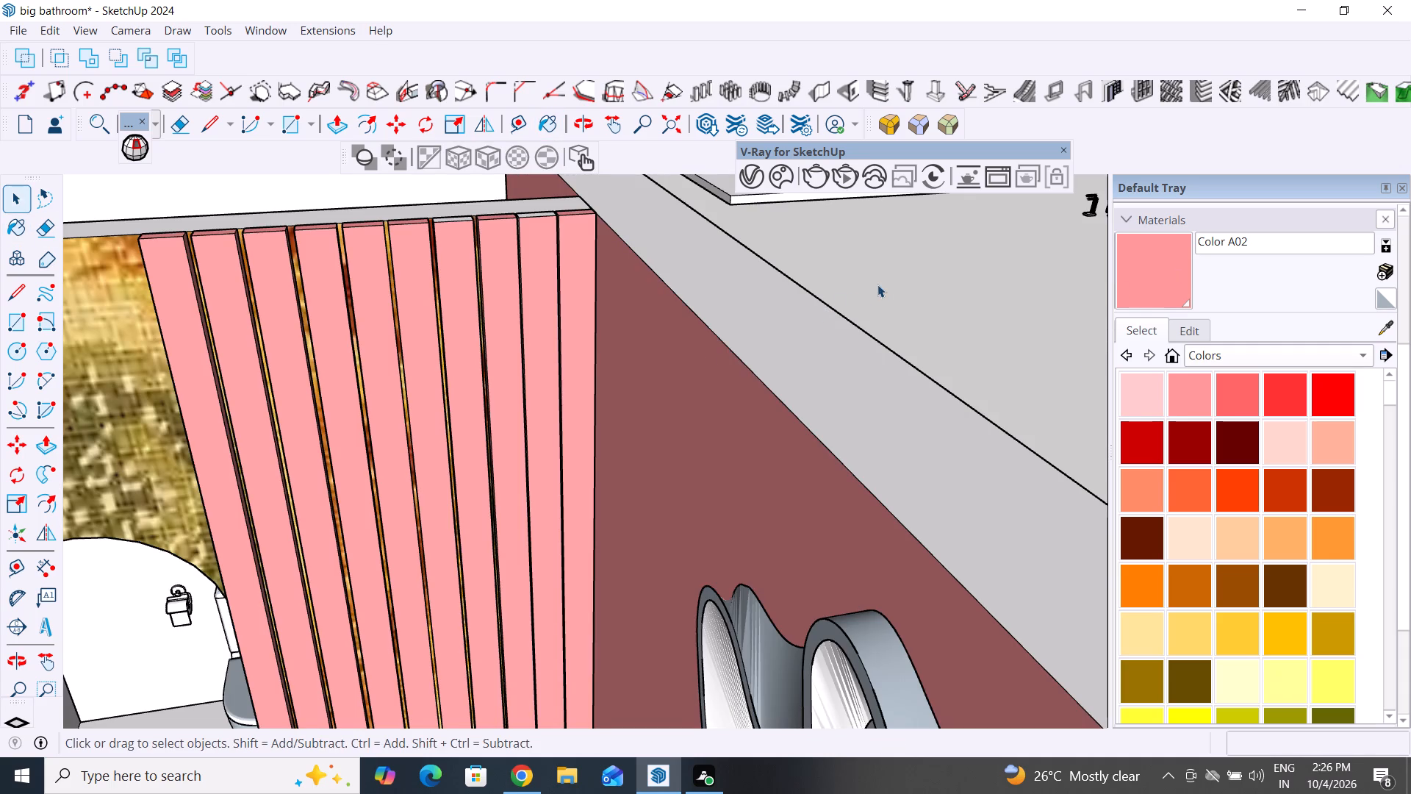
# Examine the slatted panel together with the mirror wall and sunflower partition across the whole bathroom.
pyautogui.scroll(-18, 653, 401)
pyautogui.moveTo(596, 656); pyautogui.dragTo(653, 657, button='middle')
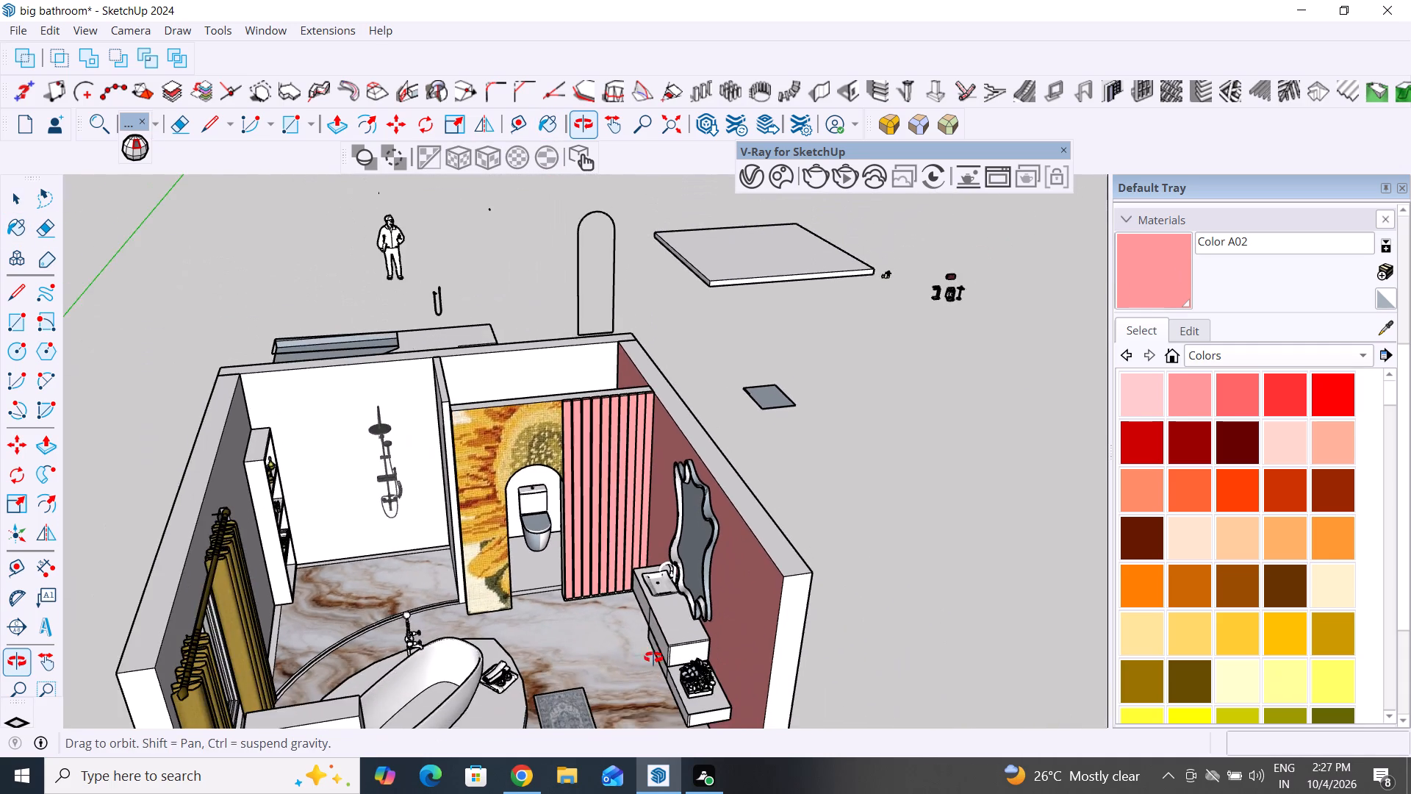
pyautogui.moveTo(653, 657); pyautogui.dragTo(656, 575, button='middle')
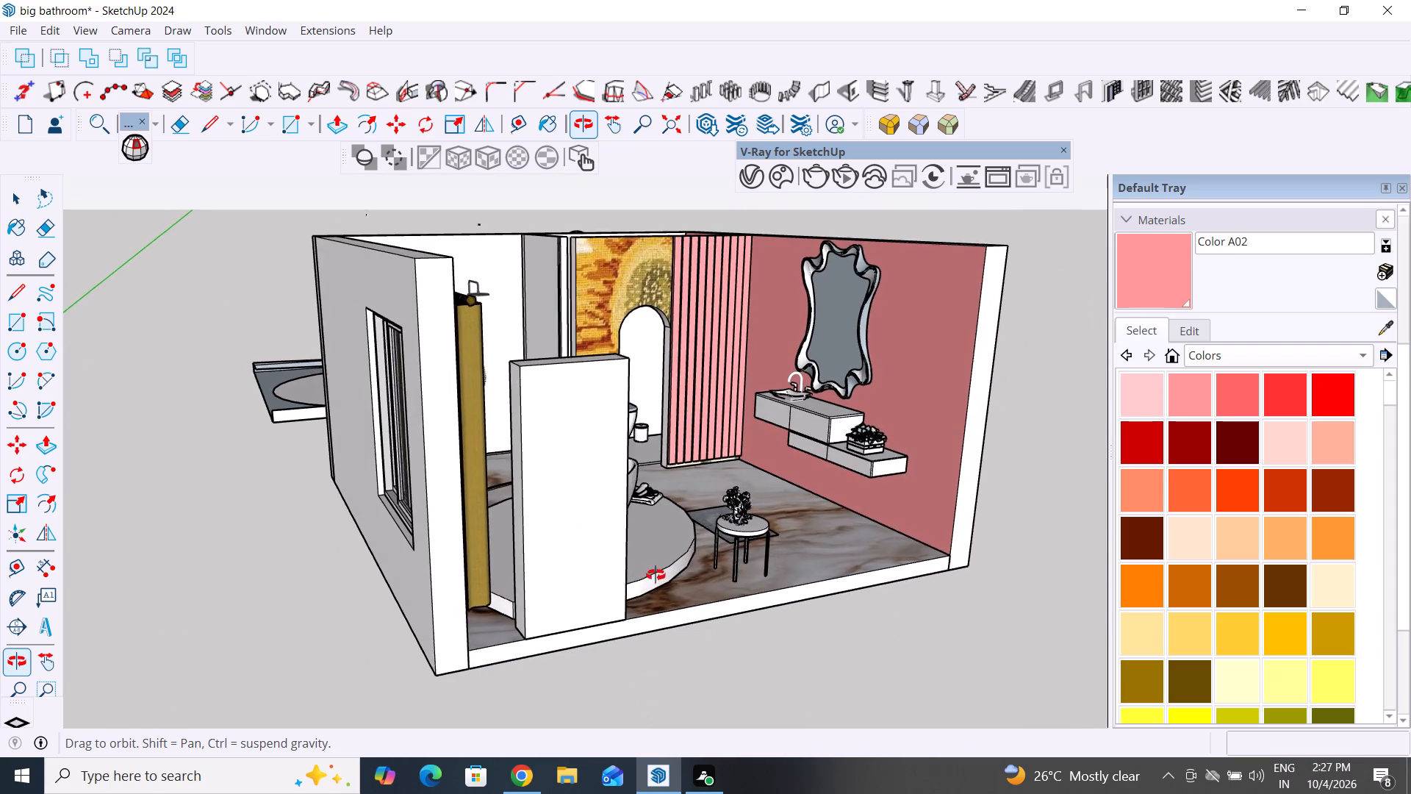
pyautogui.moveTo(656, 575); pyautogui.dragTo(633, 587, button='middle')
pyautogui.scroll(4, 710, 525)
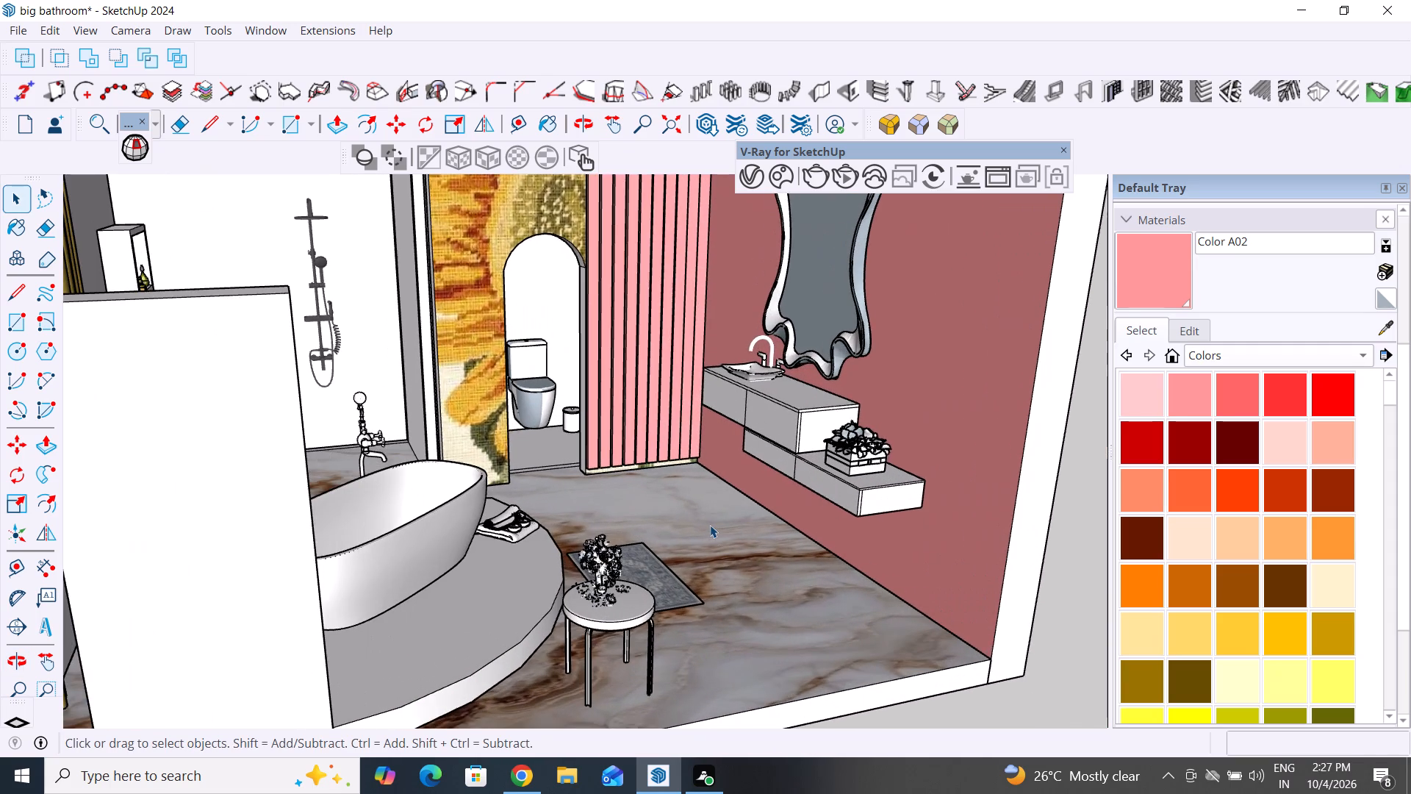
# Open the back wall's group and paint the wall face behind the shower and toilet with Color A02.
pyautogui.moveTo(794, 559); pyautogui.dragTo(702, 623, button='middle')
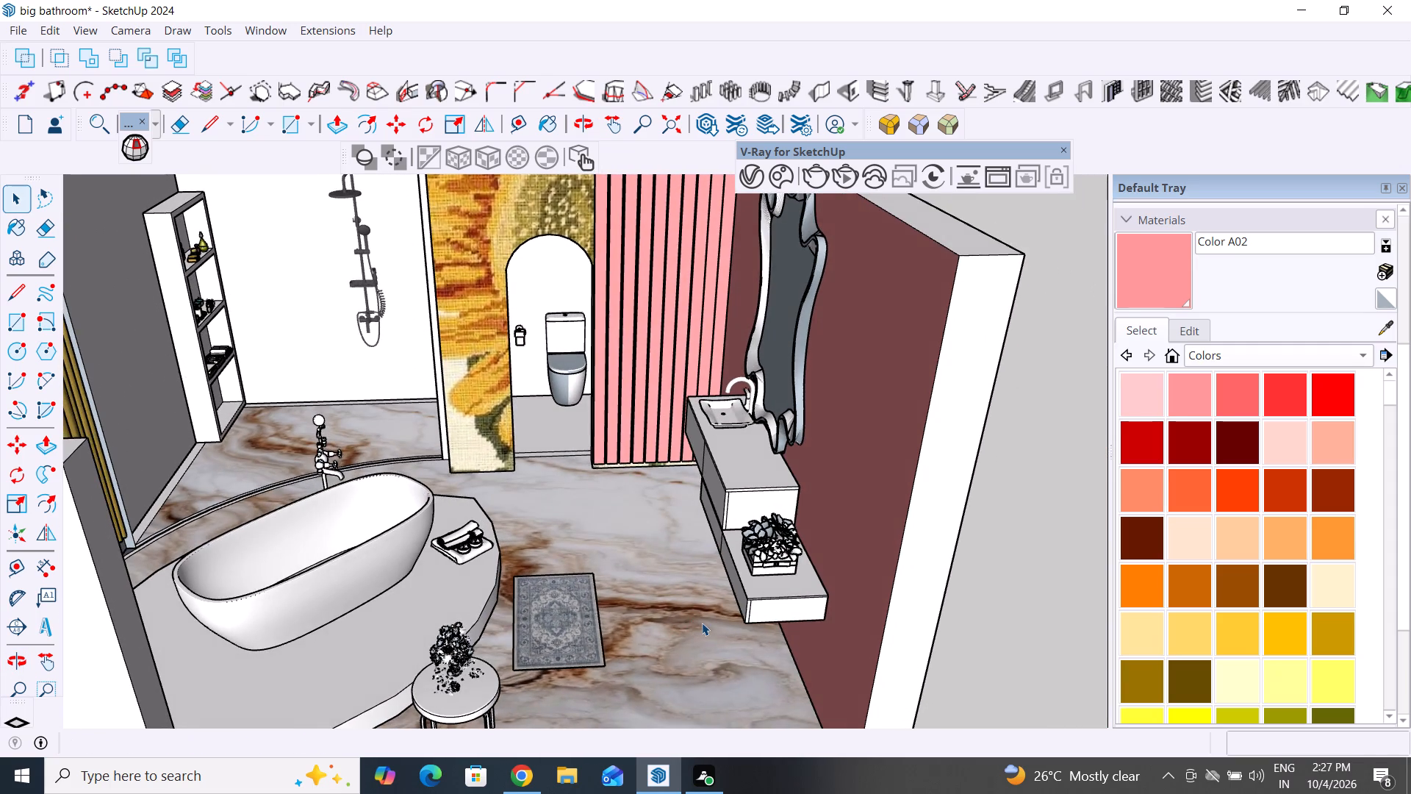
pyautogui.scroll(-3, 702, 623)
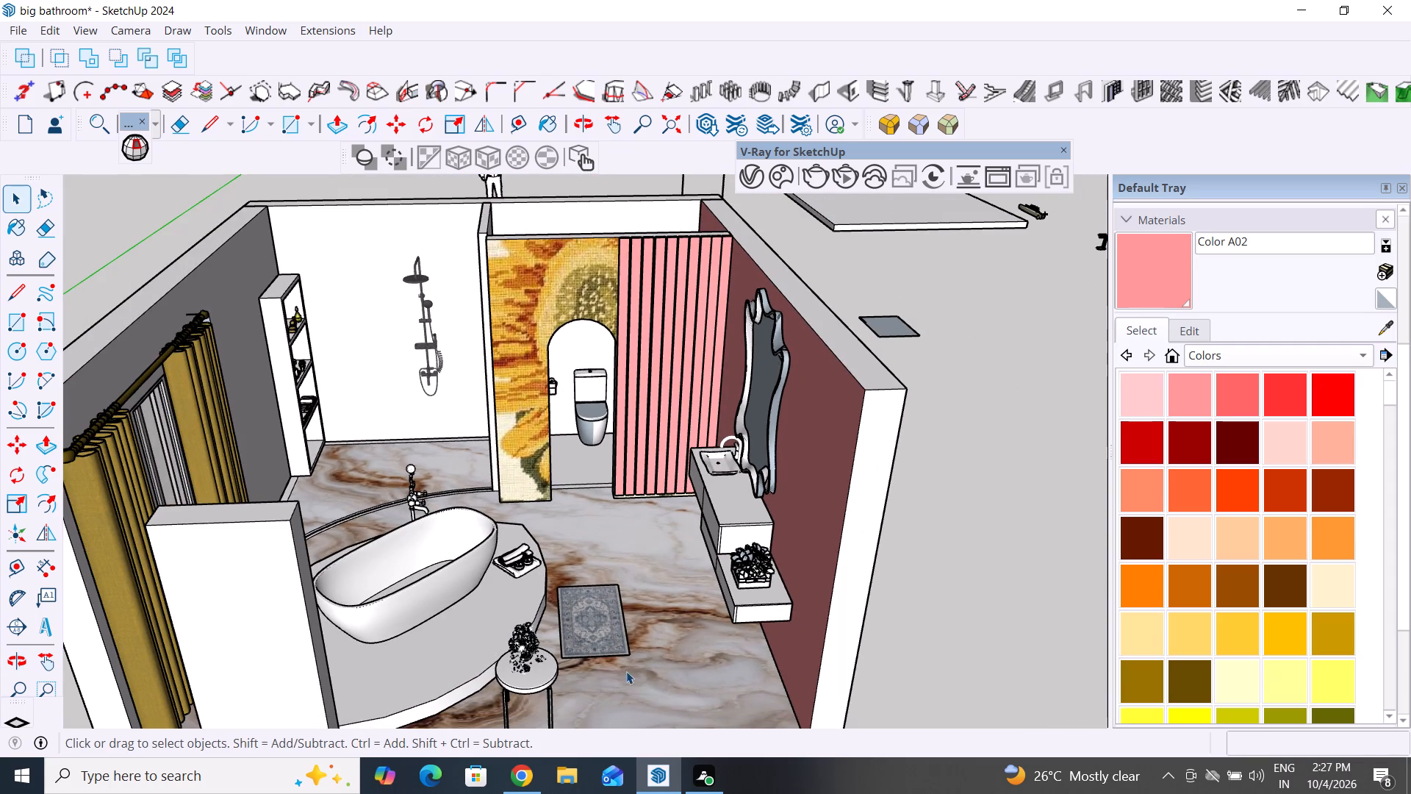
pyautogui.scroll(-3, 626, 681)
pyautogui.scroll(2, 692, 559)
pyautogui.moveTo(663, 604); pyautogui.dragTo(754, 585, button='middle')
pyautogui.scroll(3, 757, 494)
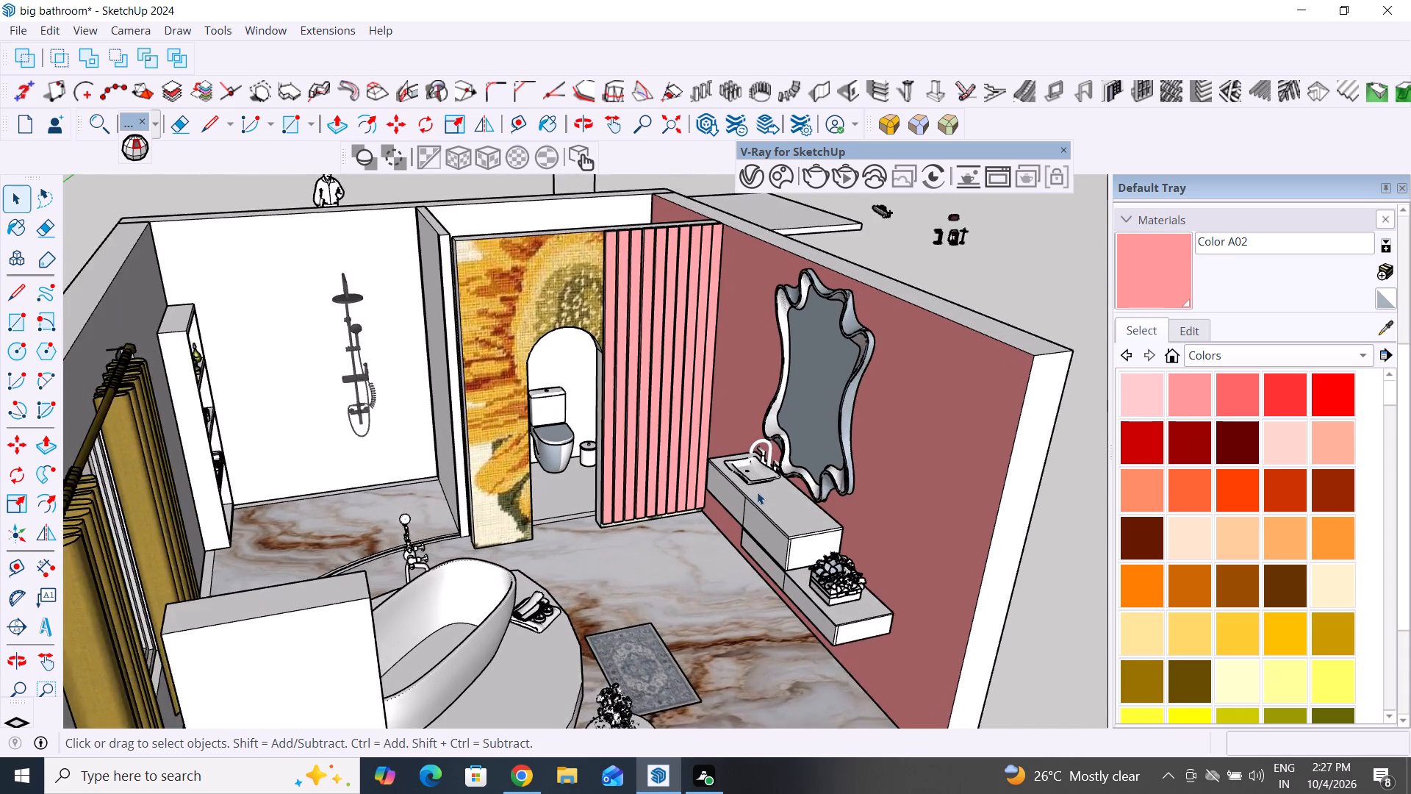
pyautogui.moveTo(742, 597); pyautogui.dragTo(747, 636, button='middle')
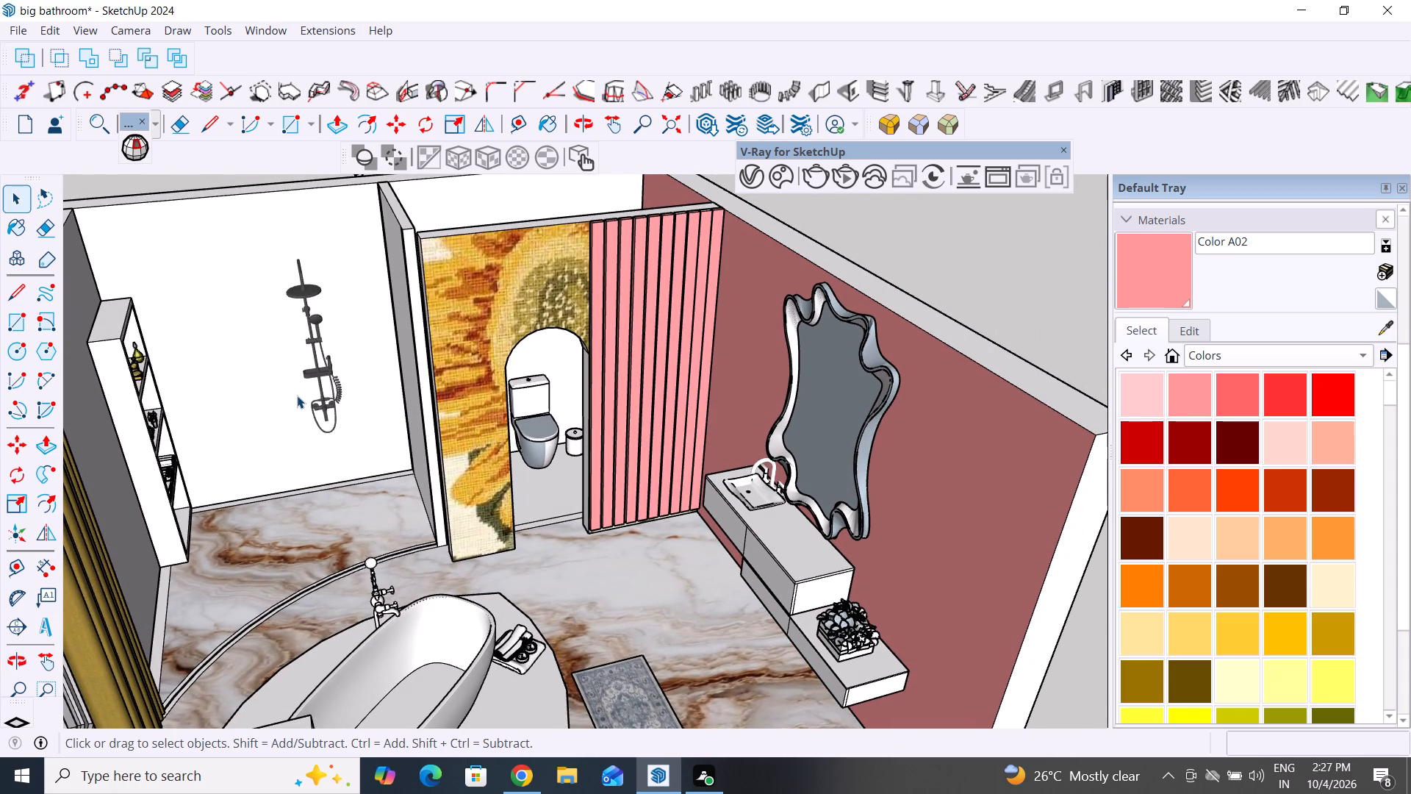
pyautogui.click(292, 388)
pyautogui.click(229, 362)
pyautogui.tripleClick(229, 362)
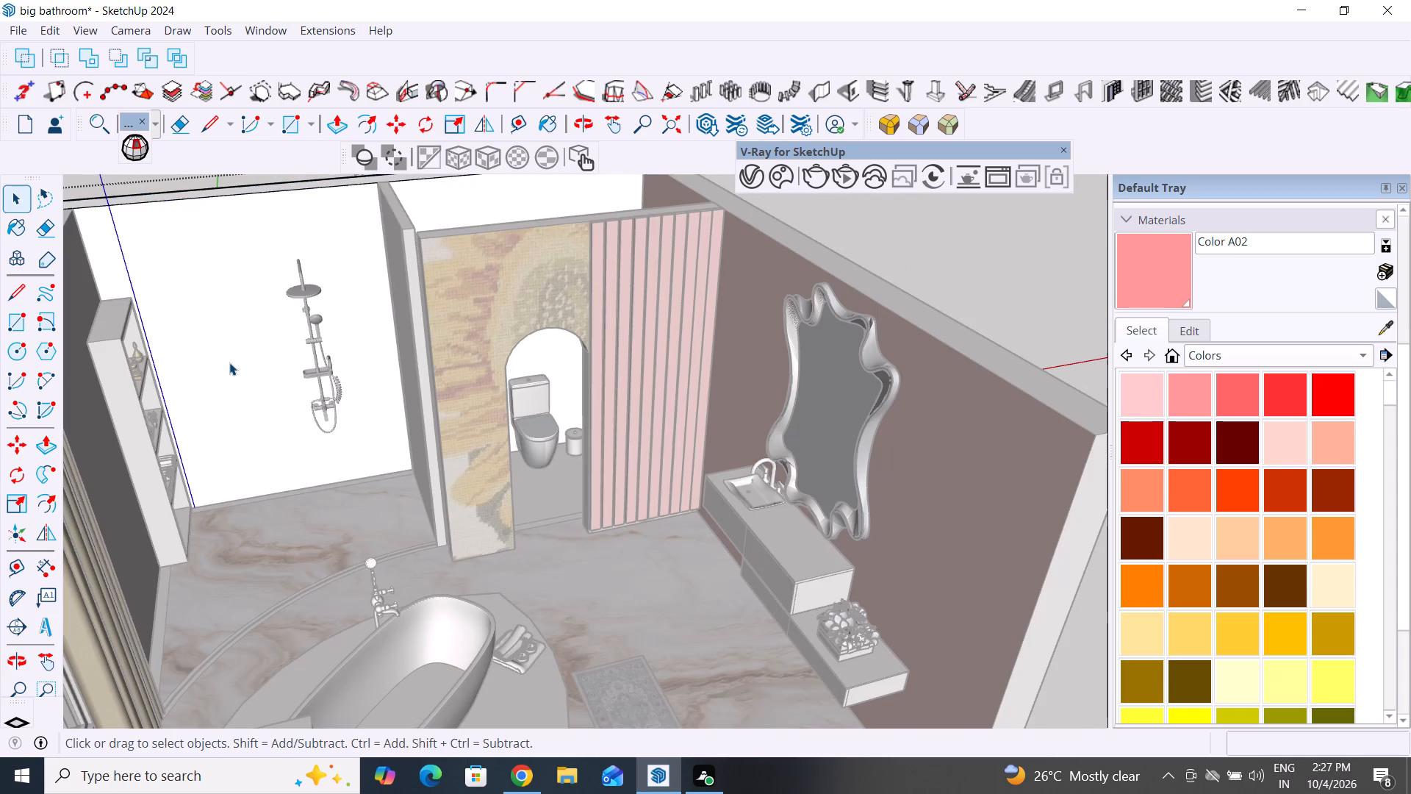
pyautogui.click(227, 362)
pyautogui.click(247, 353)
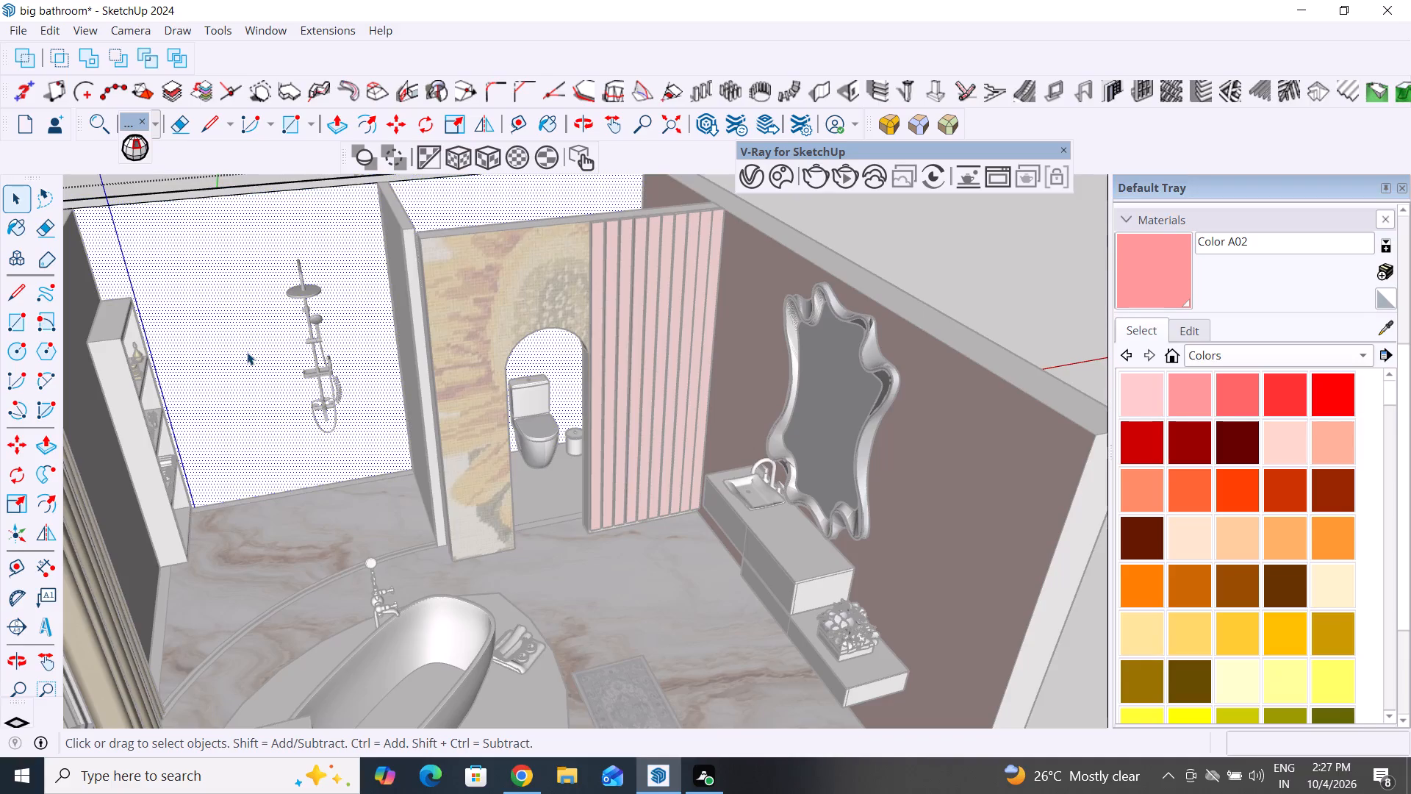
pyautogui.click(1152, 286)
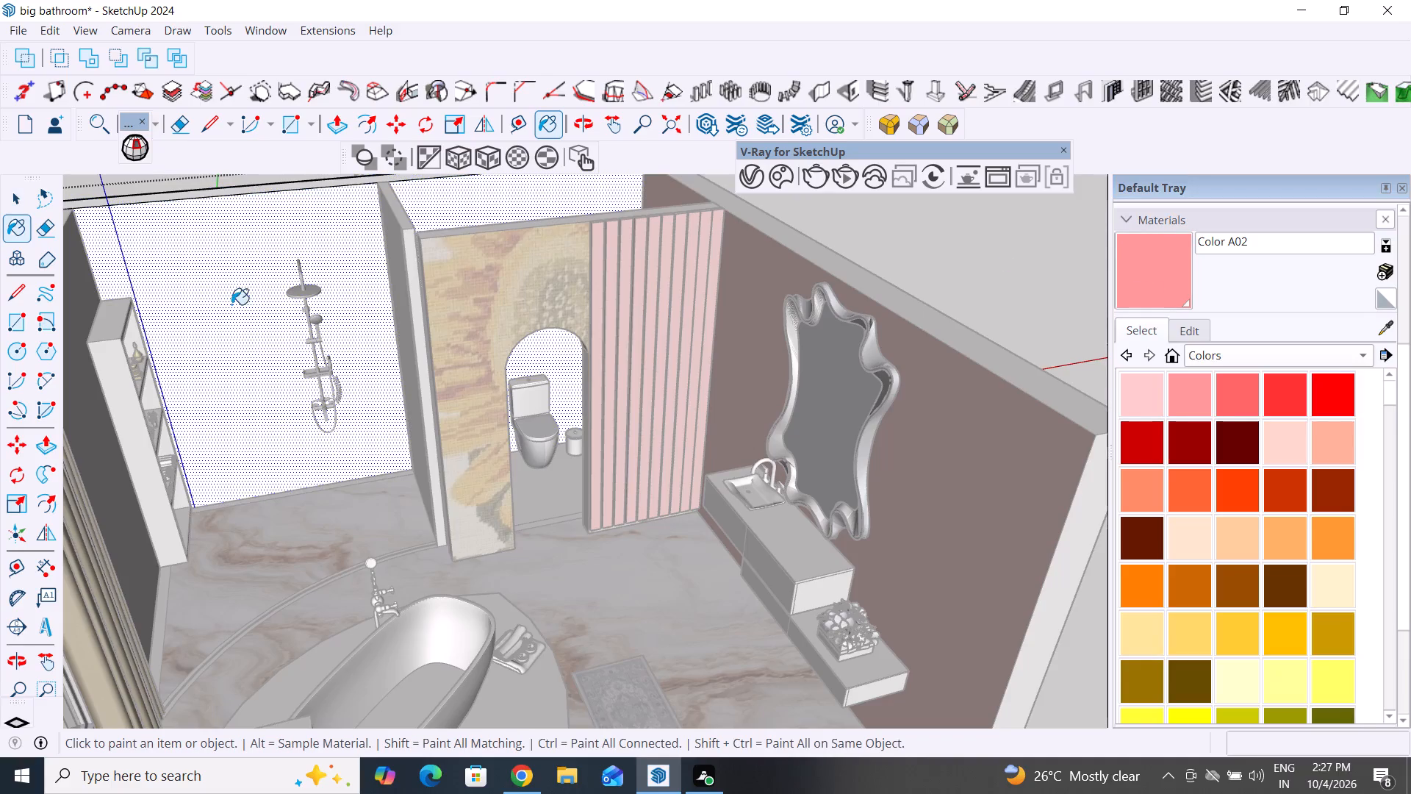
pyautogui.click(231, 304)
pyautogui.scroll(-4, 295, 398)
pyautogui.scroll(3, 346, 366)
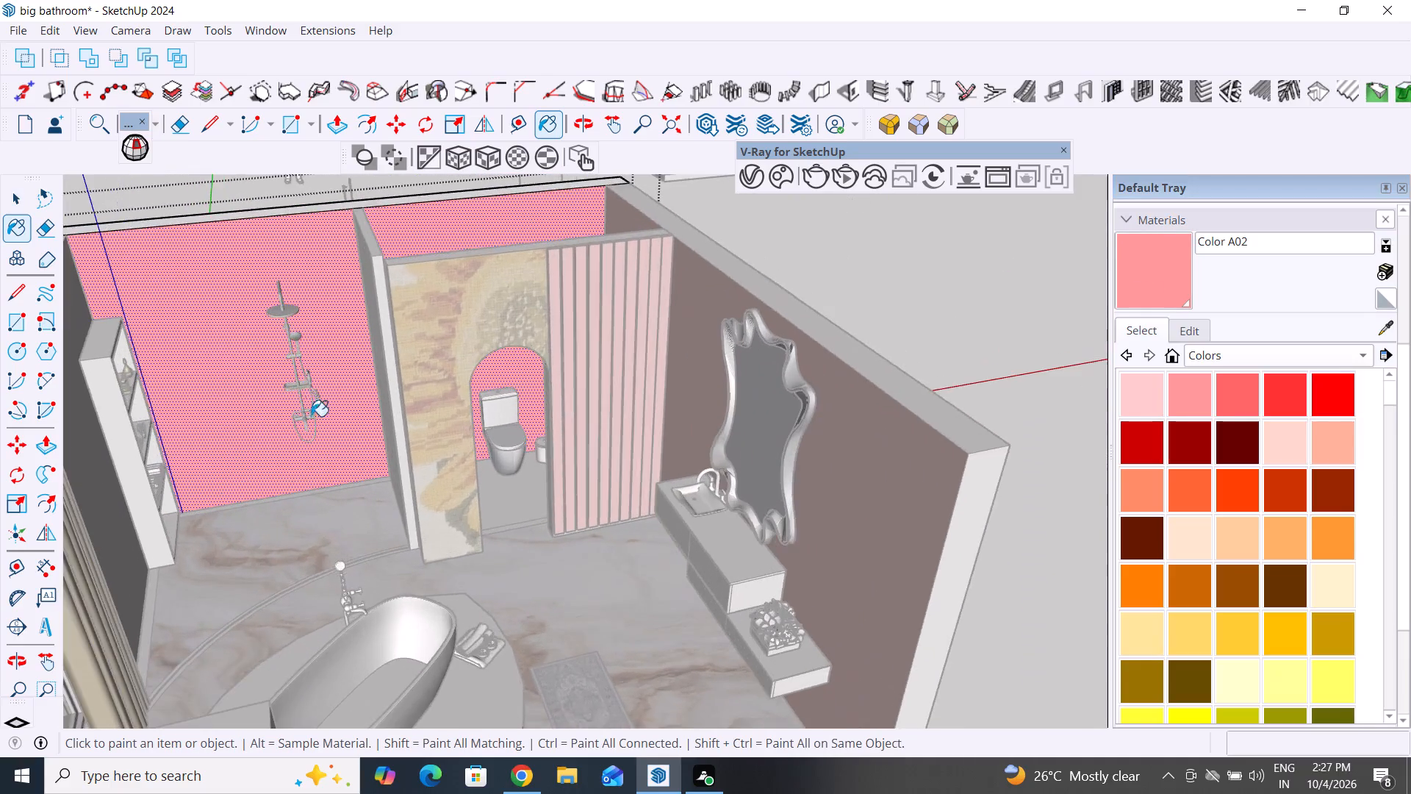
pyautogui.moveTo(307, 415); pyautogui.dragTo(508, 432, button='middle')
pyautogui.click(23, 210)
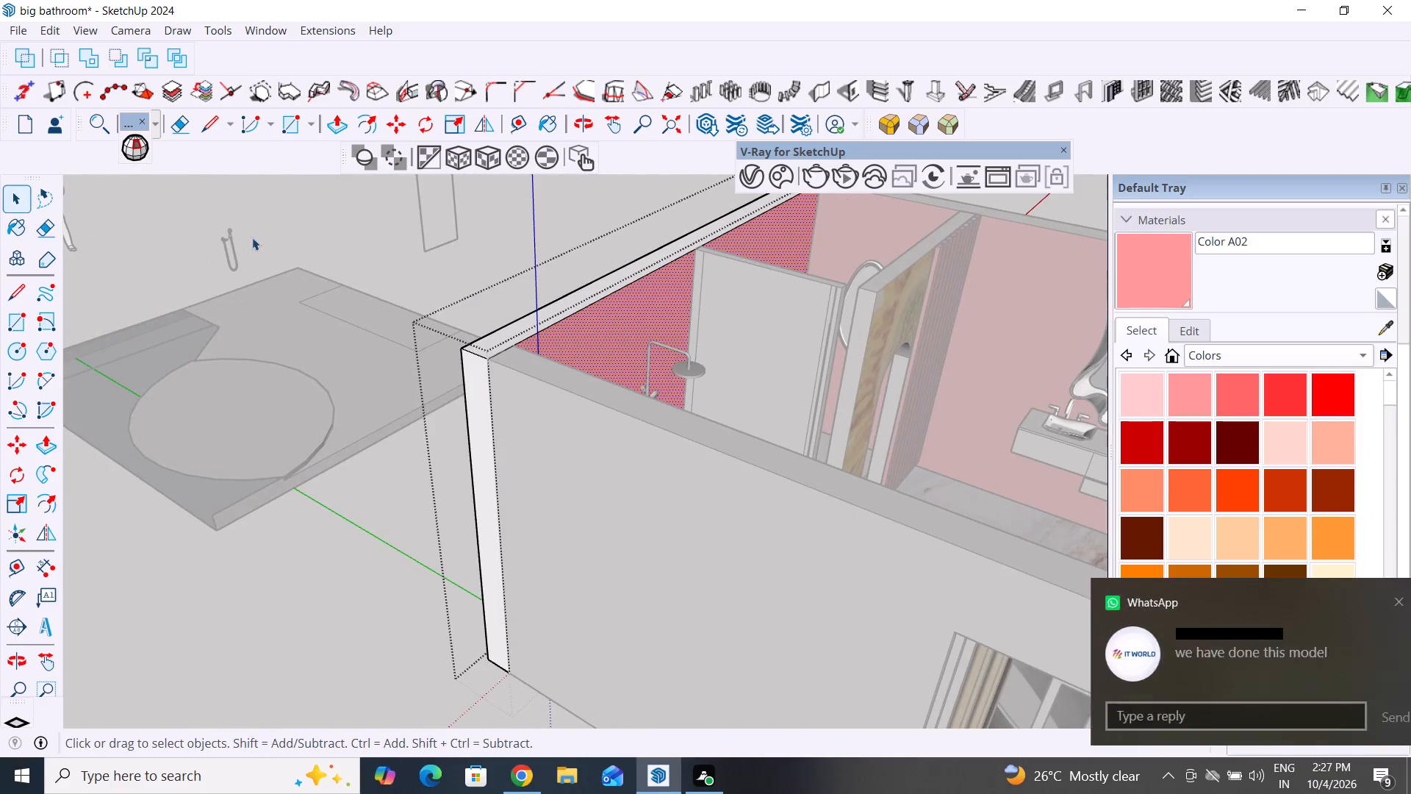
pyautogui.click(252, 237)
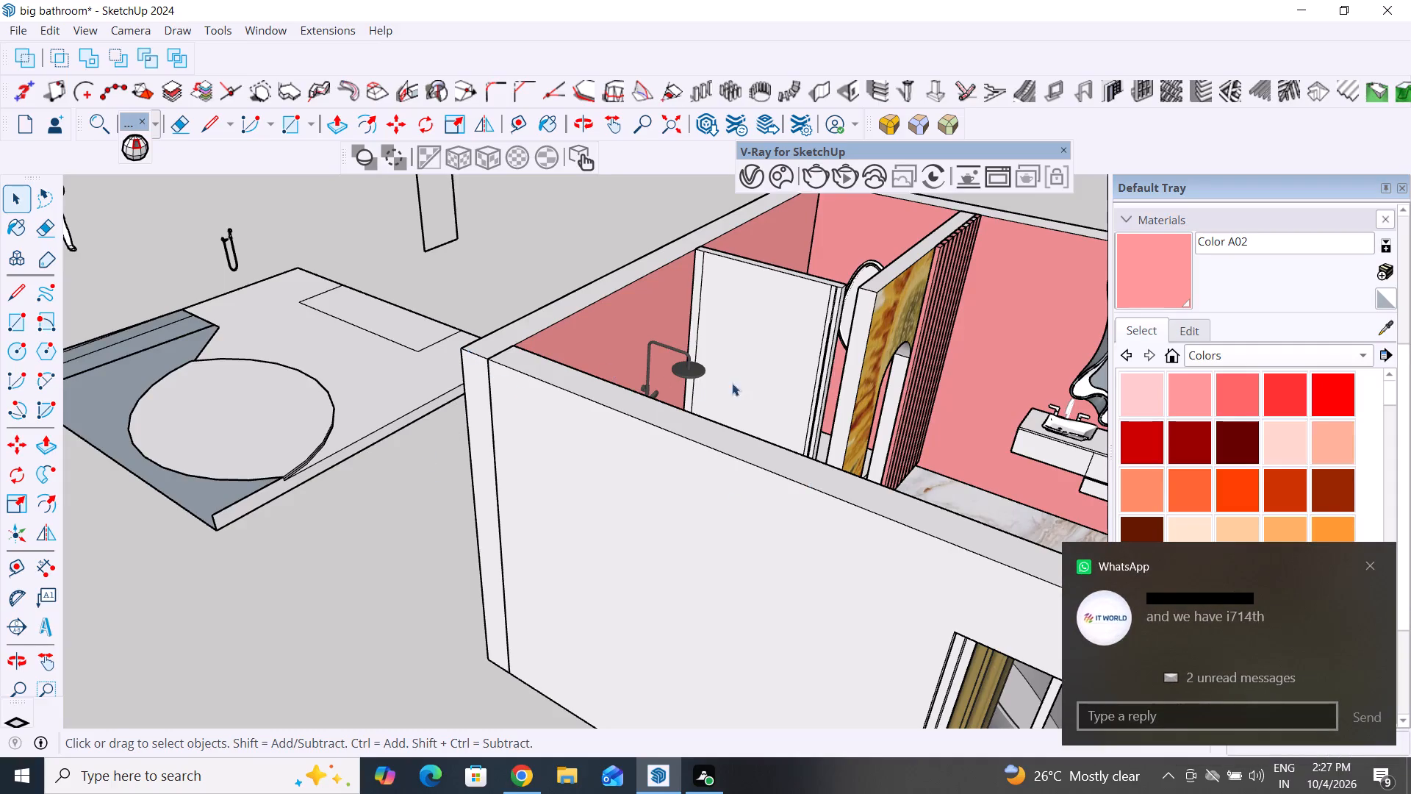
# Paint the shower-side face of the wall dividing shower and toilet, plus its narrow adjoining strip, with Color A02.
pyautogui.click(755, 360)
pyautogui.click(755, 360)
pyautogui.doubleClick(755, 360)
pyautogui.doubleClick(755, 360)
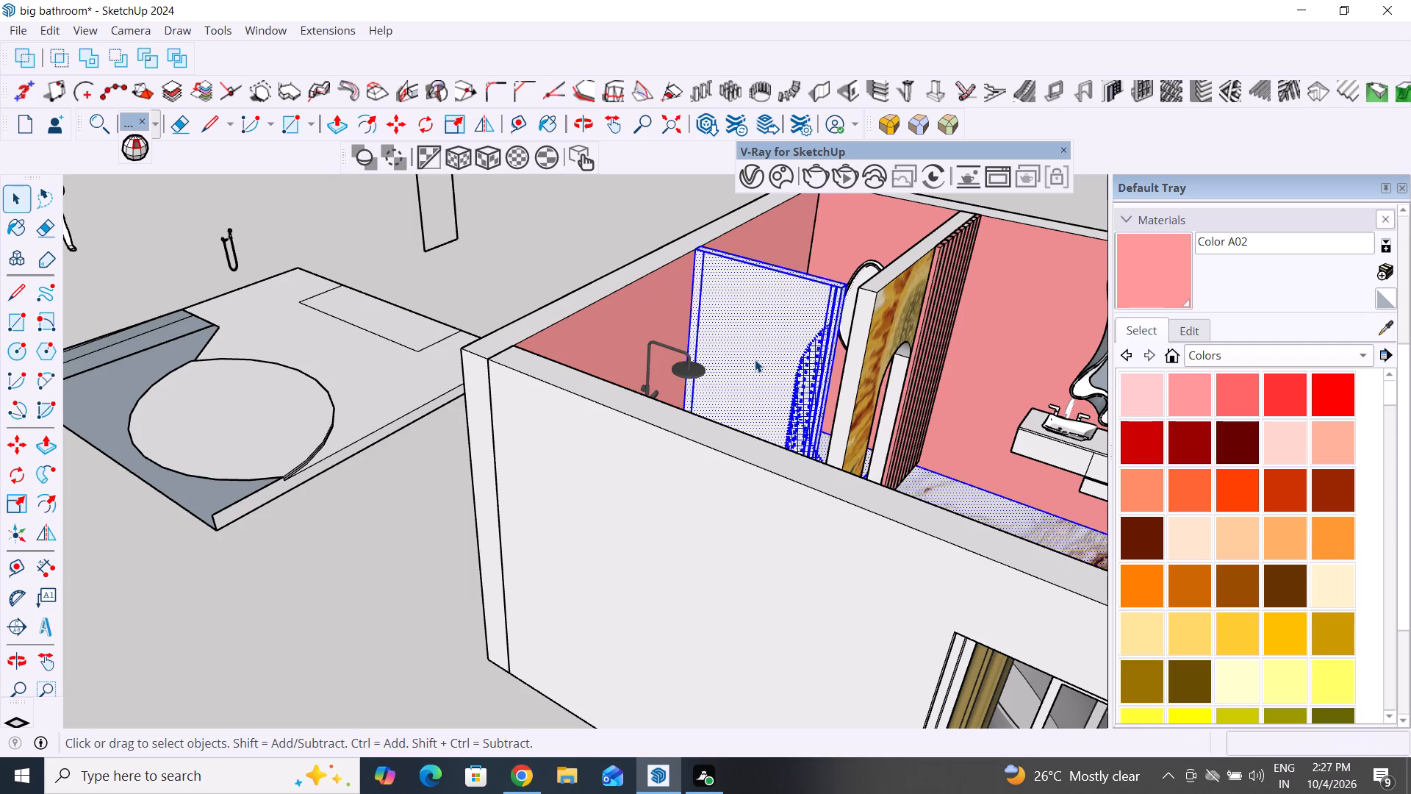
pyautogui.click(755, 360)
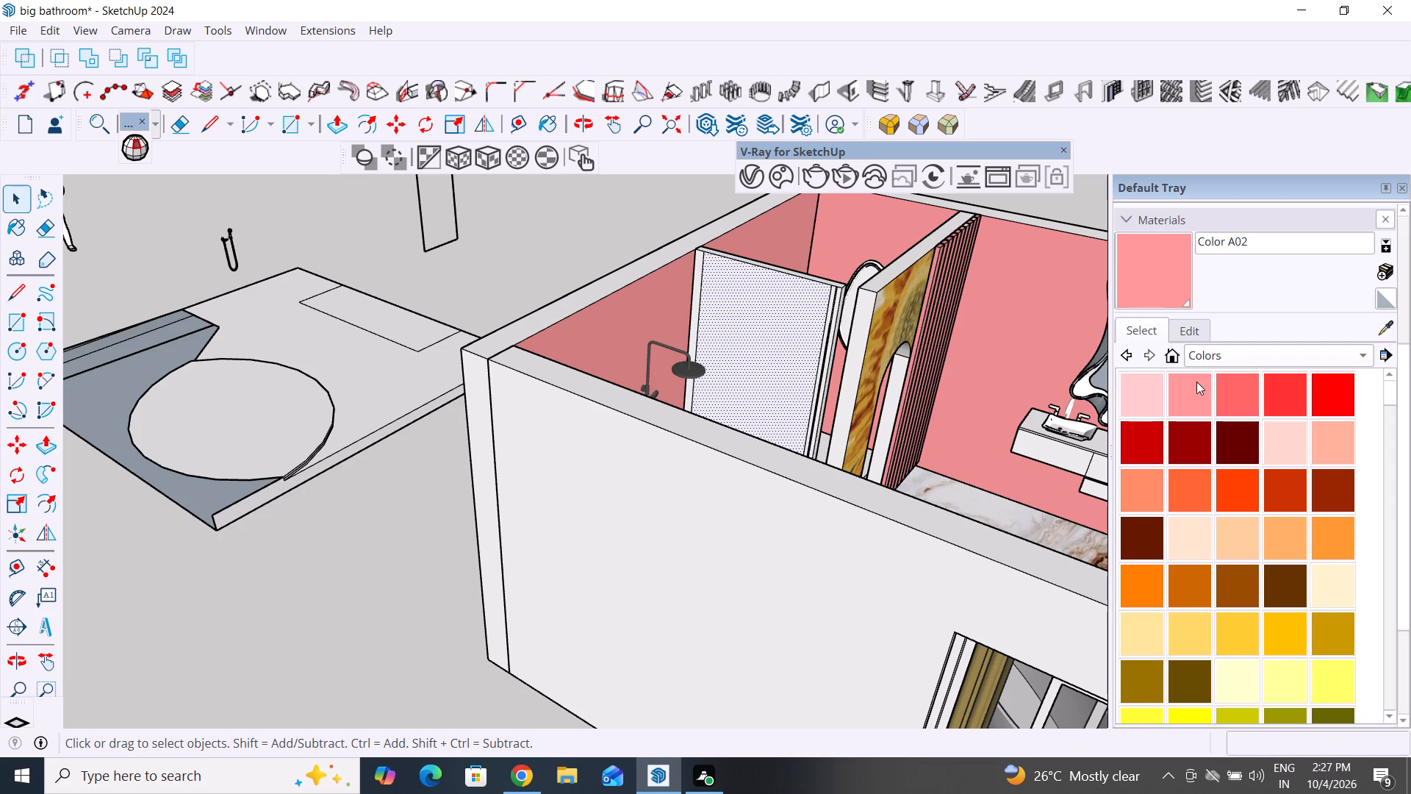
pyautogui.click(1147, 283)
pyautogui.click(759, 353)
pyautogui.scroll(2, 687, 300)
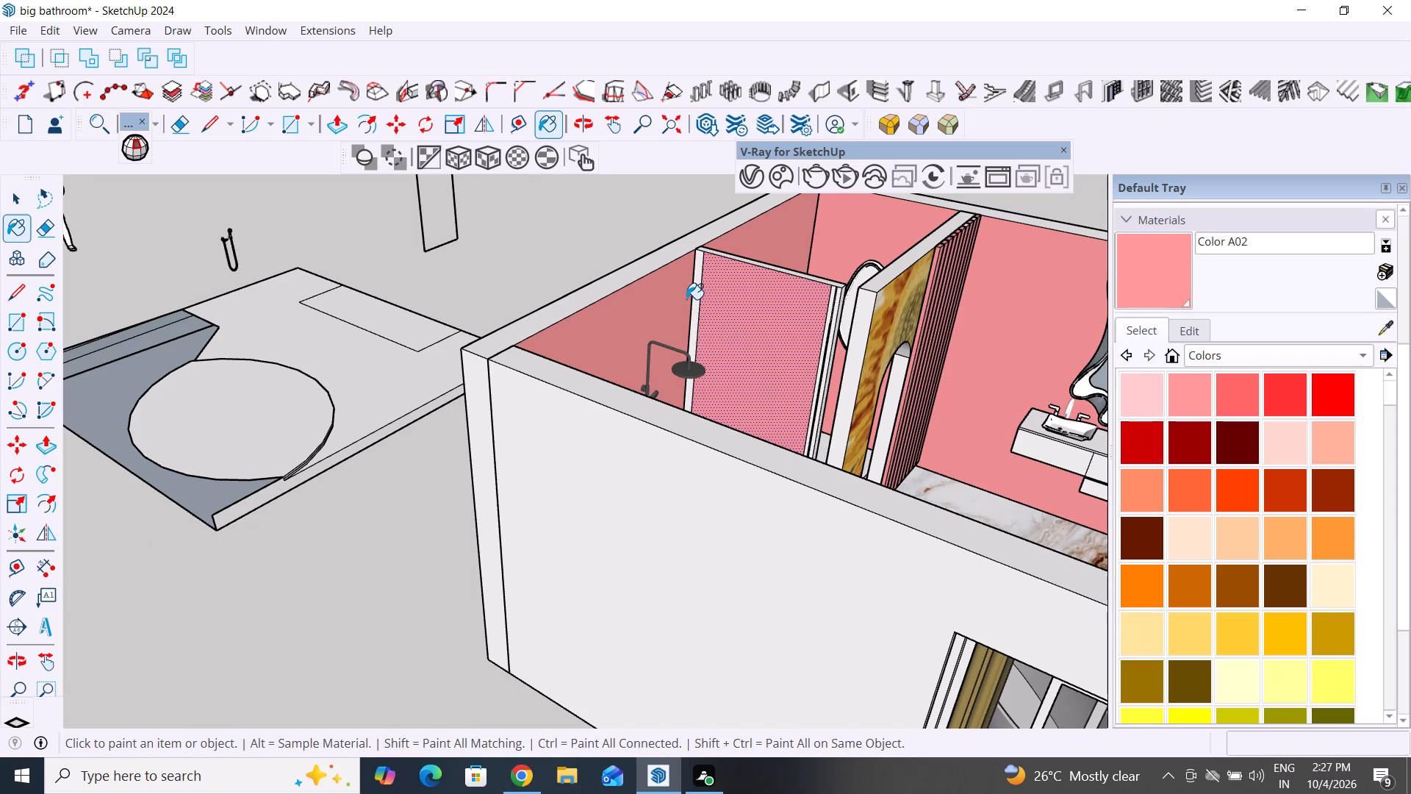
pyautogui.scroll(12, 686, 299)
pyautogui.click(718, 268)
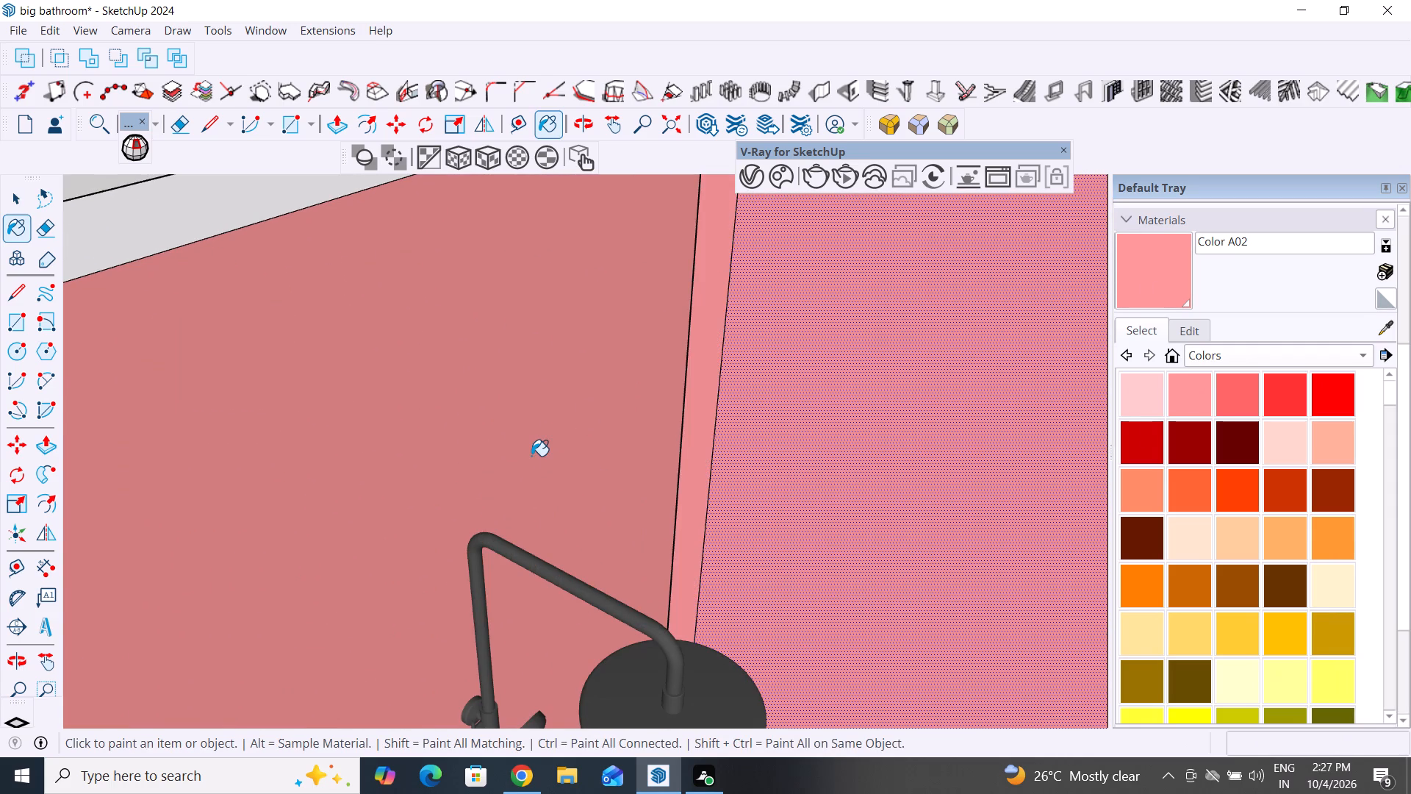
# Paint the dividing wall's front end and the top edges of the dividing wall and arched partition with Color A02.
pyautogui.scroll(-19, 531, 456)
pyautogui.moveTo(717, 508); pyautogui.dragTo(644, 540, button='middle')
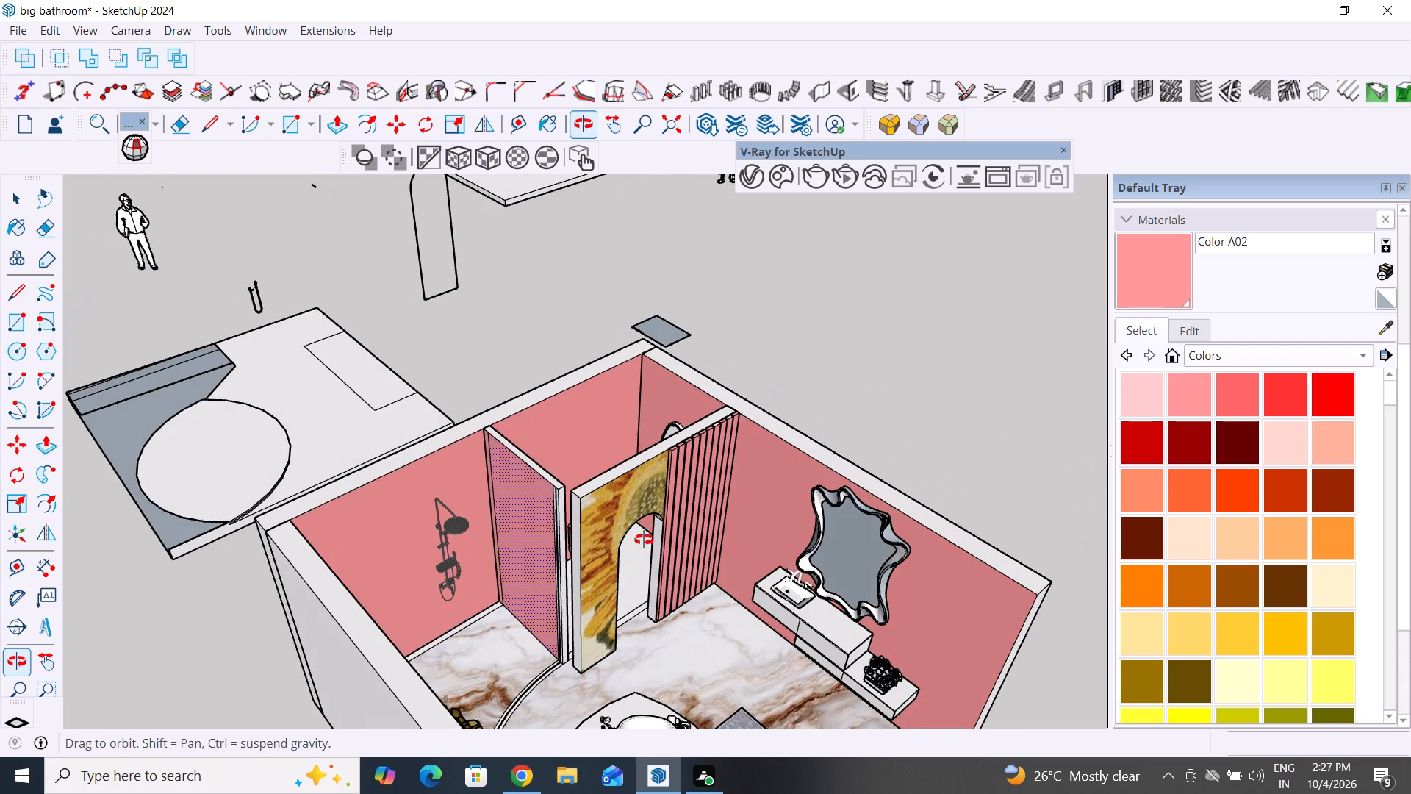
pyautogui.moveTo(644, 540); pyautogui.dragTo(505, 551, button='middle')
pyautogui.scroll(6, 398, 521)
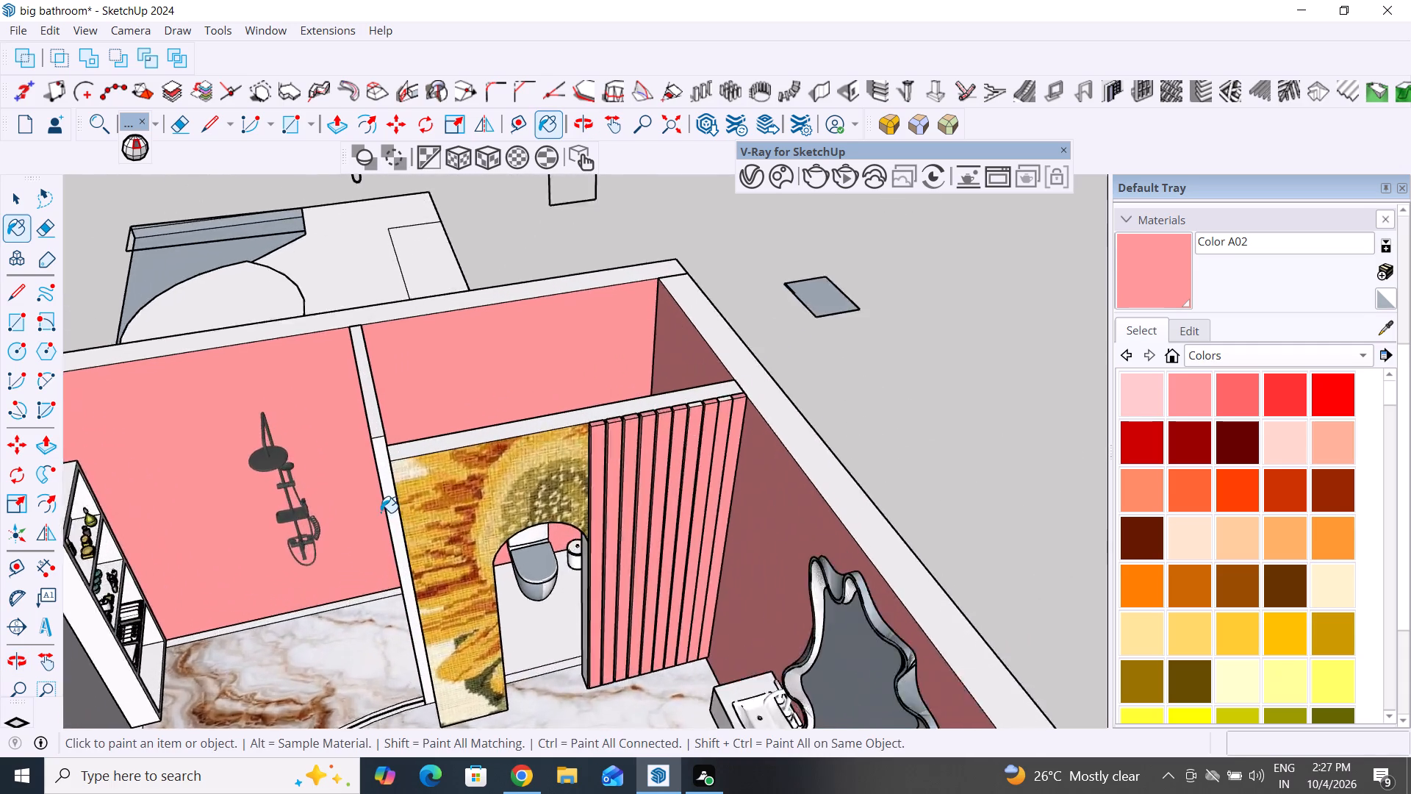
pyautogui.scroll(8, 381, 512)
pyautogui.click(409, 485)
pyautogui.scroll(-6, 406, 487)
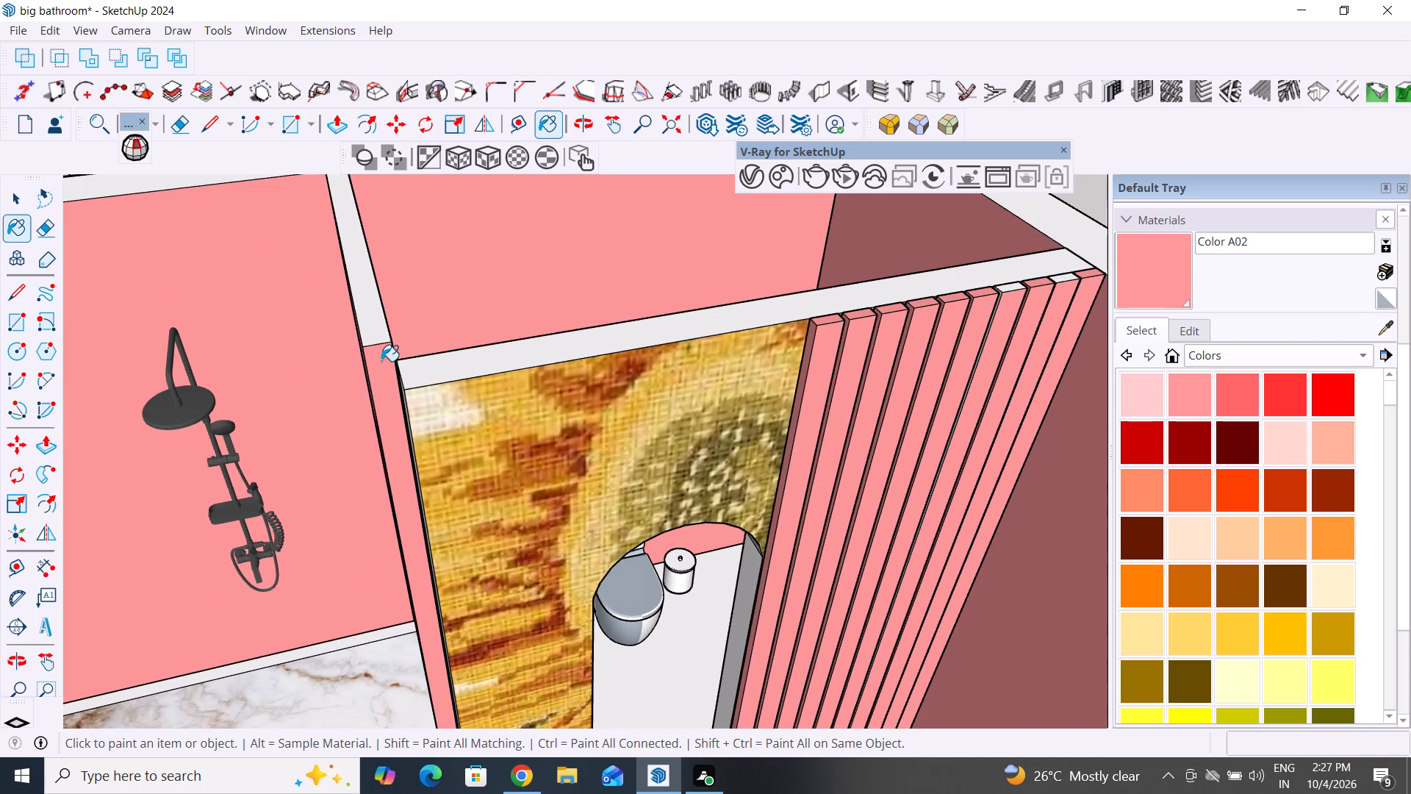
pyautogui.click(378, 335)
pyautogui.click(481, 373)
pyautogui.scroll(-11, 395, 434)
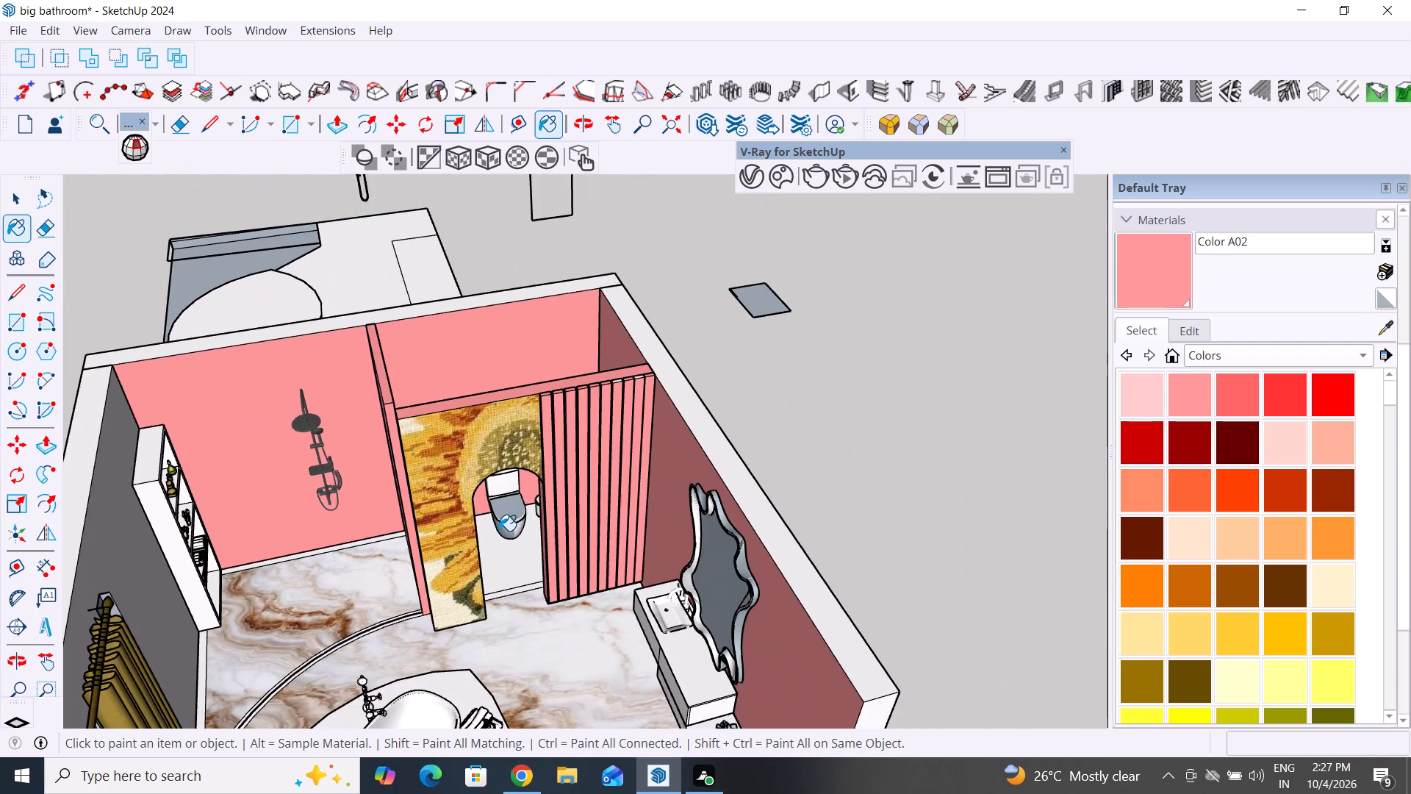
# Apply Color A02 to the curtain wall, the short wall in front of the bathtub, and the mirror wall's remaining faces.
pyautogui.moveTo(499, 531); pyautogui.dragTo(359, 505, button='middle')
pyautogui.scroll(-6, 444, 531)
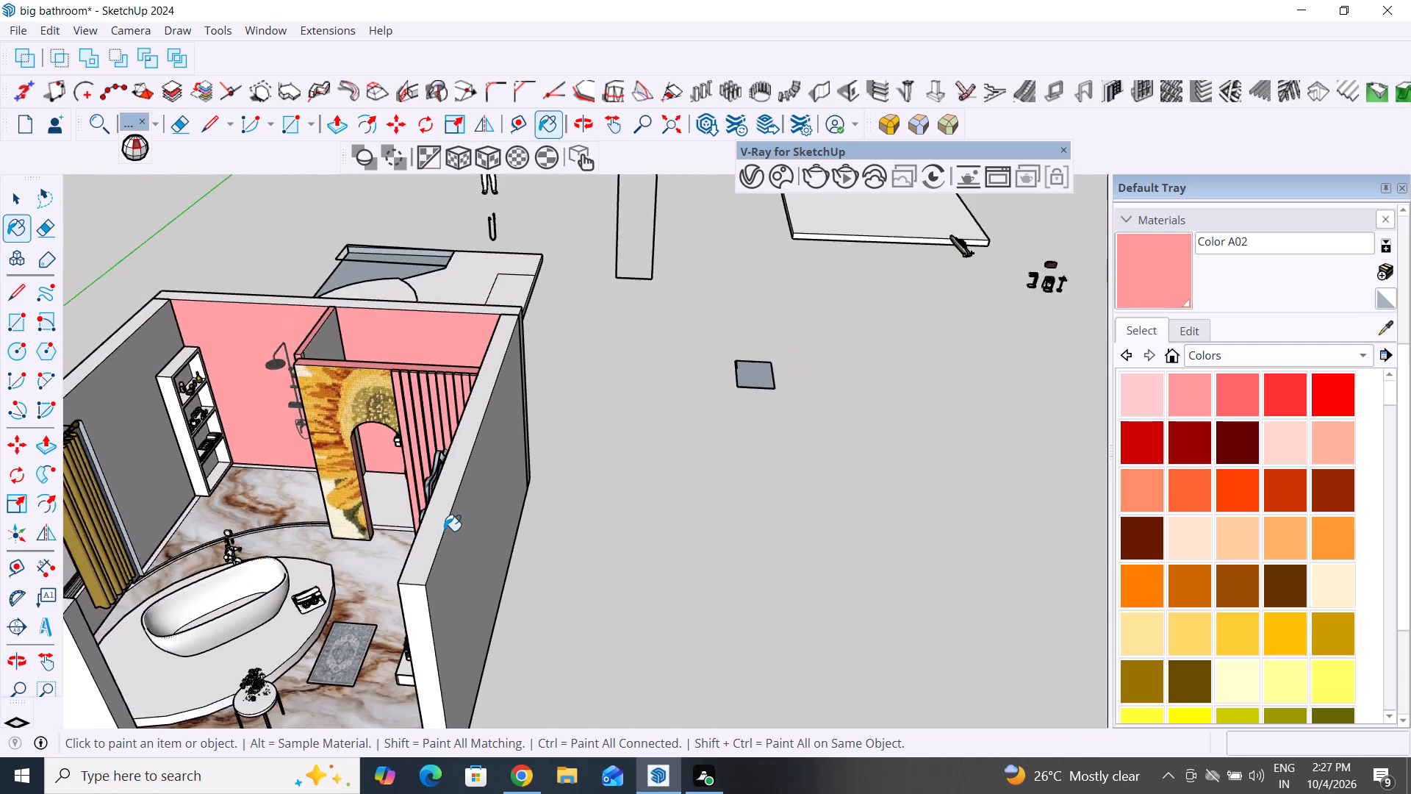
pyautogui.scroll(-4, 444, 531)
pyautogui.click(220, 473)
pyautogui.click(237, 468)
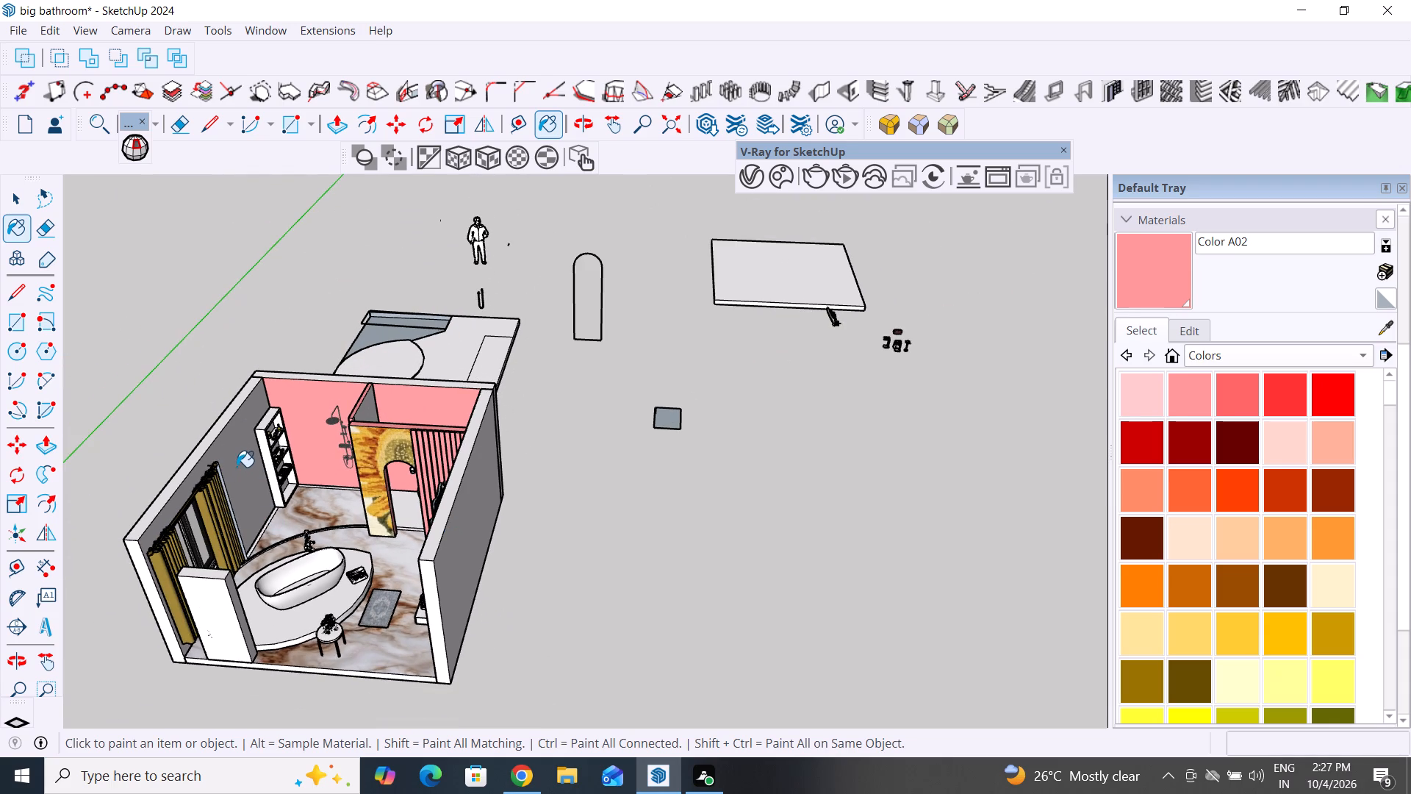
pyautogui.click(230, 638)
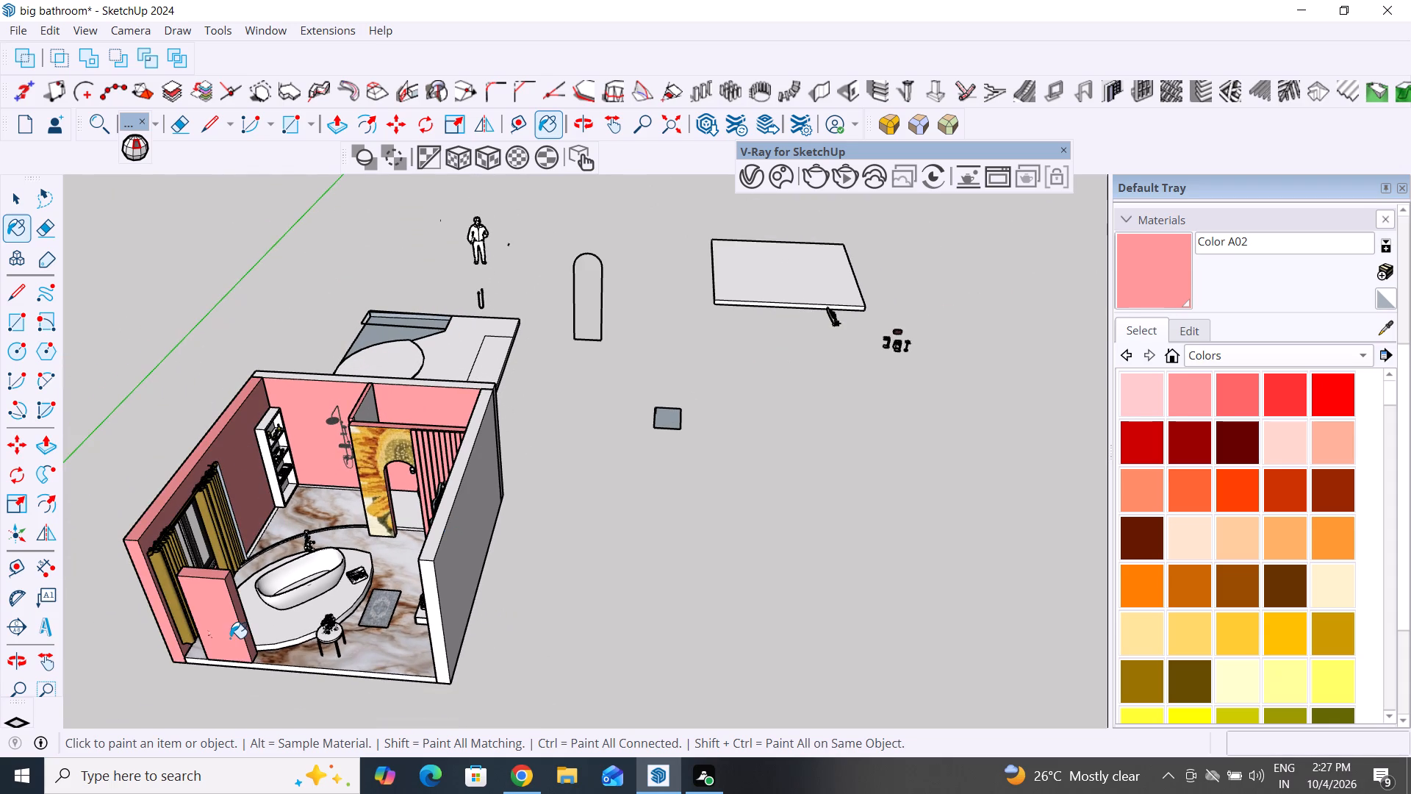
pyautogui.click(457, 597)
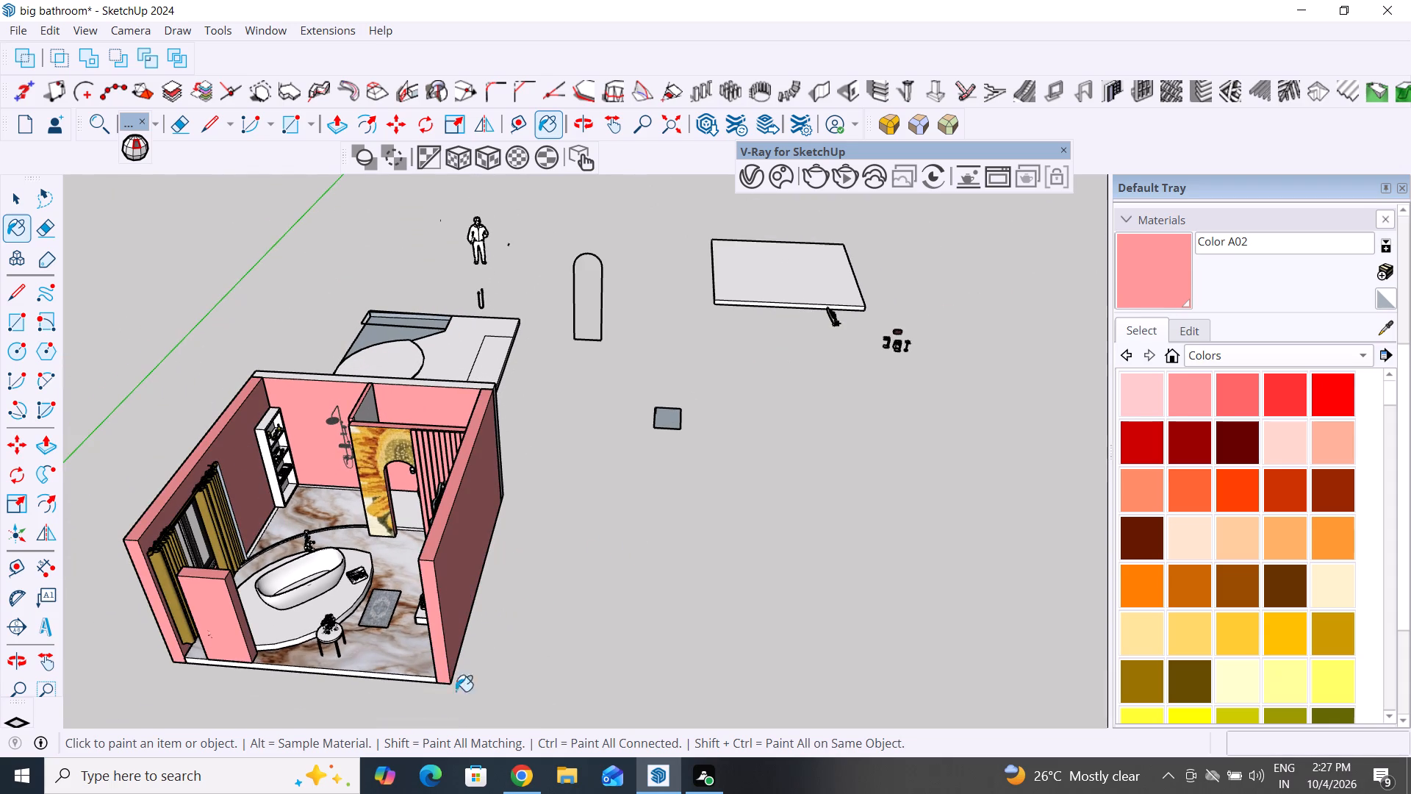
# Paint the curved platform under the bathtub with Color A02.
pyautogui.moveTo(499, 693); pyautogui.dragTo(588, 693, button='middle')
pyautogui.scroll(2, 437, 699)
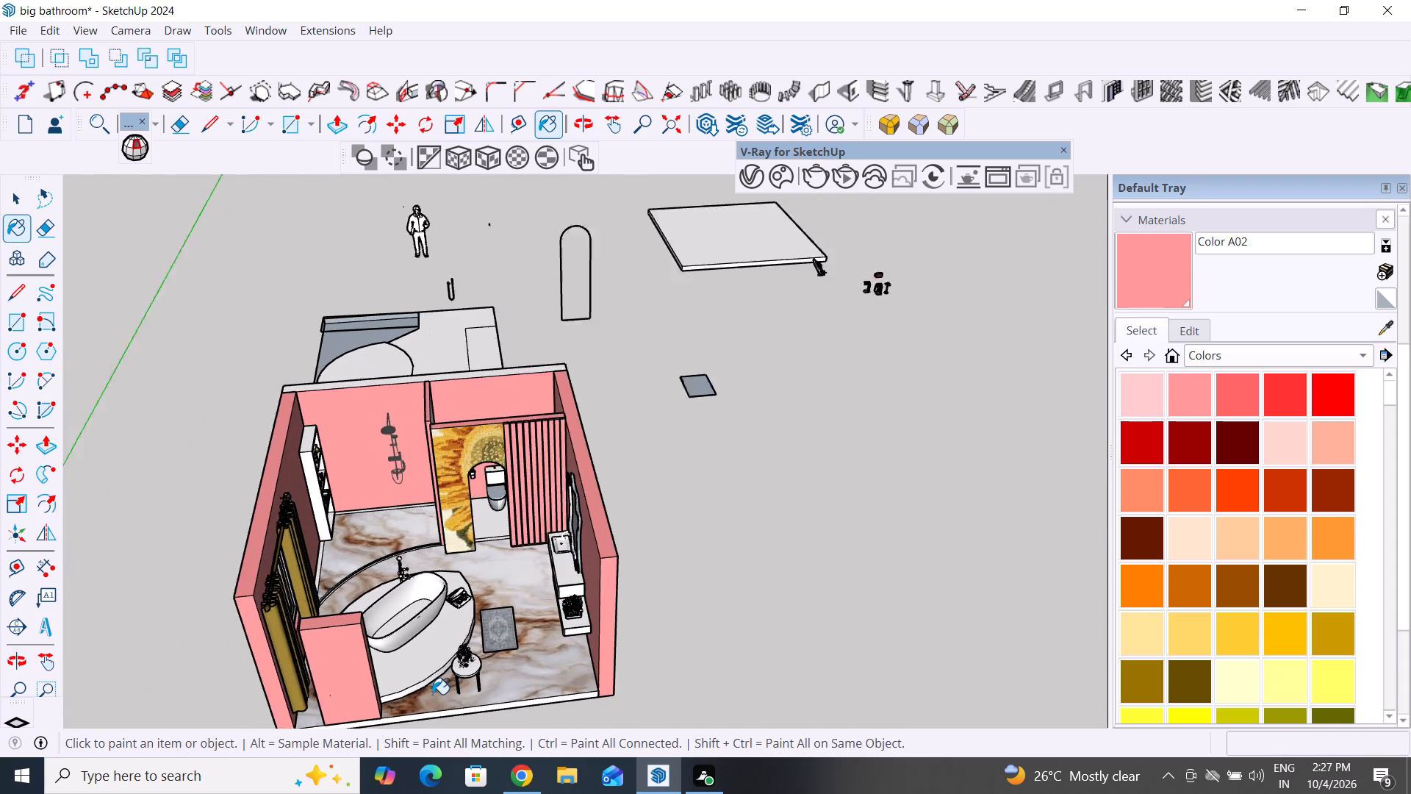
pyautogui.scroll(1, 432, 694)
pyautogui.click(428, 676)
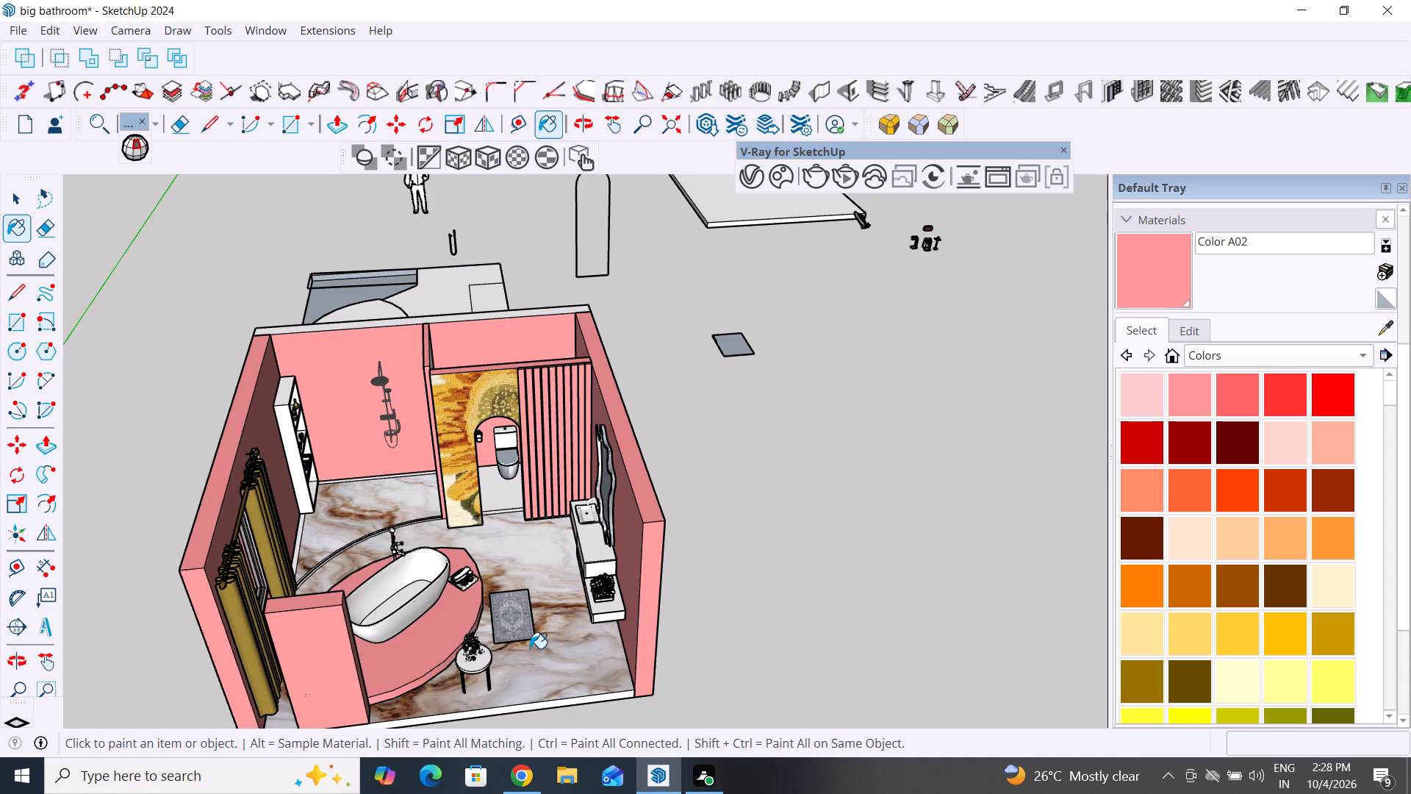
# Examine the painted walls and bathtub platform together with the sunflower partition across the whole bathroom.
pyautogui.scroll(-5, 530, 648)
pyautogui.scroll(5, 499, 715)
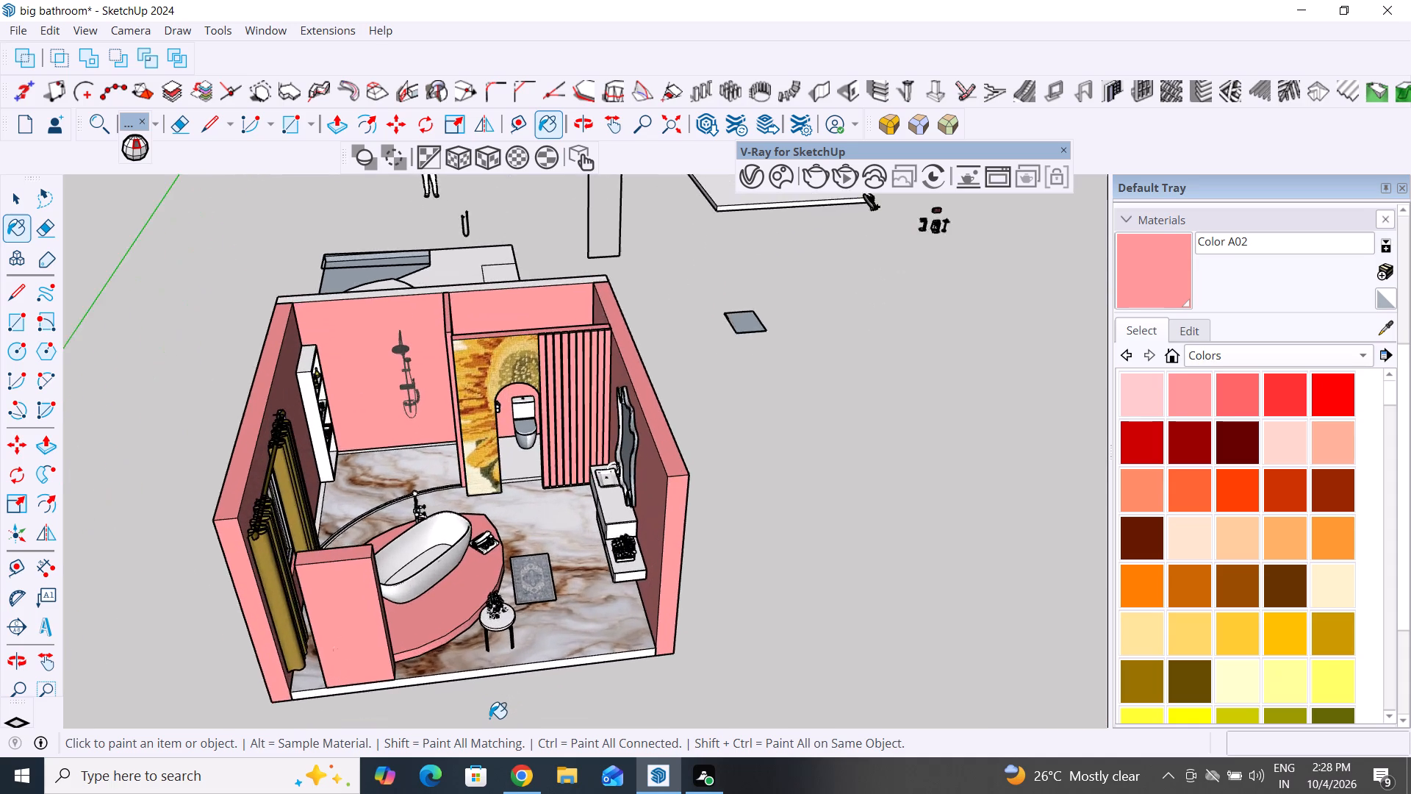
pyautogui.scroll(4, 489, 718)
pyautogui.moveTo(559, 707); pyautogui.dragTo(473, 683, button='middle')
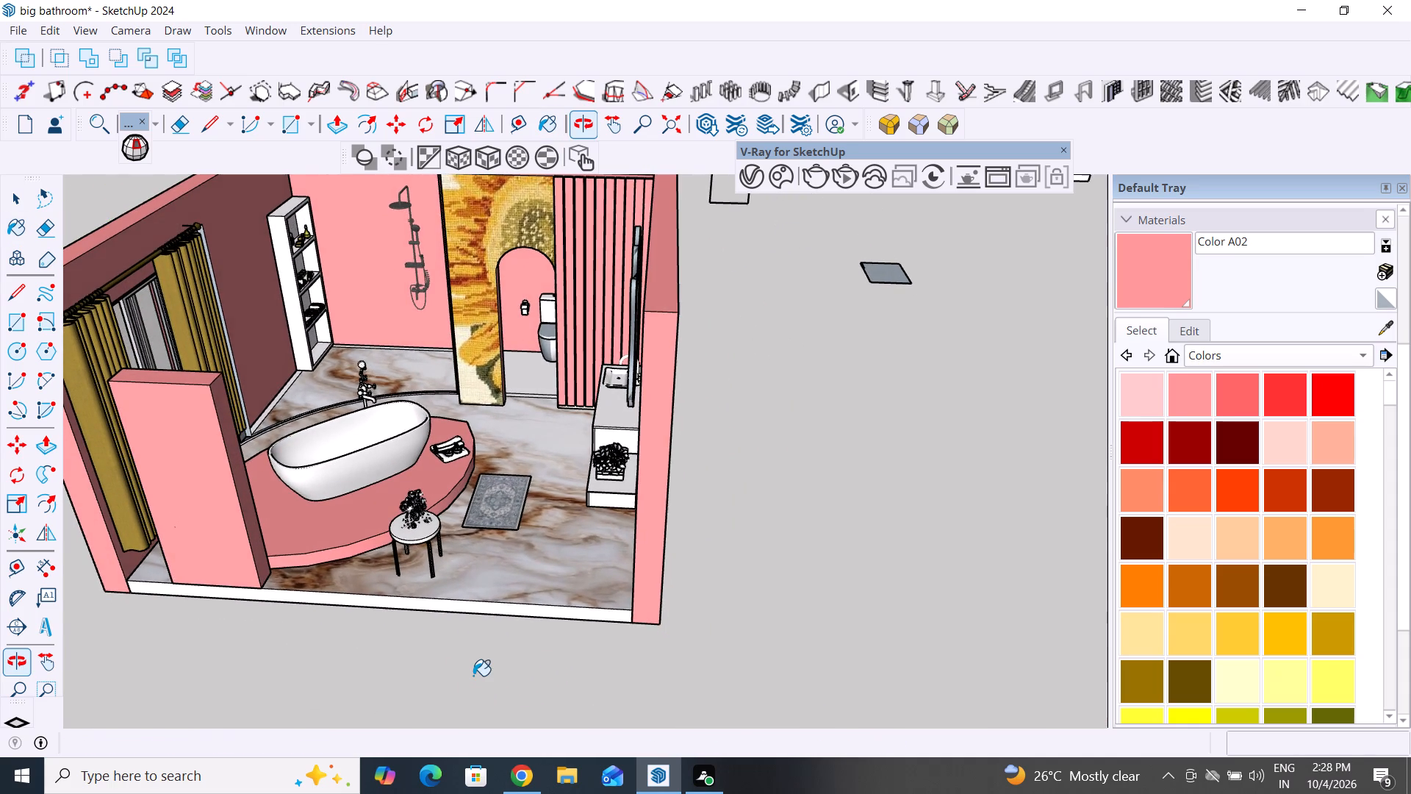
pyautogui.scroll(-4, 475, 670)
pyautogui.moveTo(478, 667); pyautogui.dragTo(483, 648, button='middle')
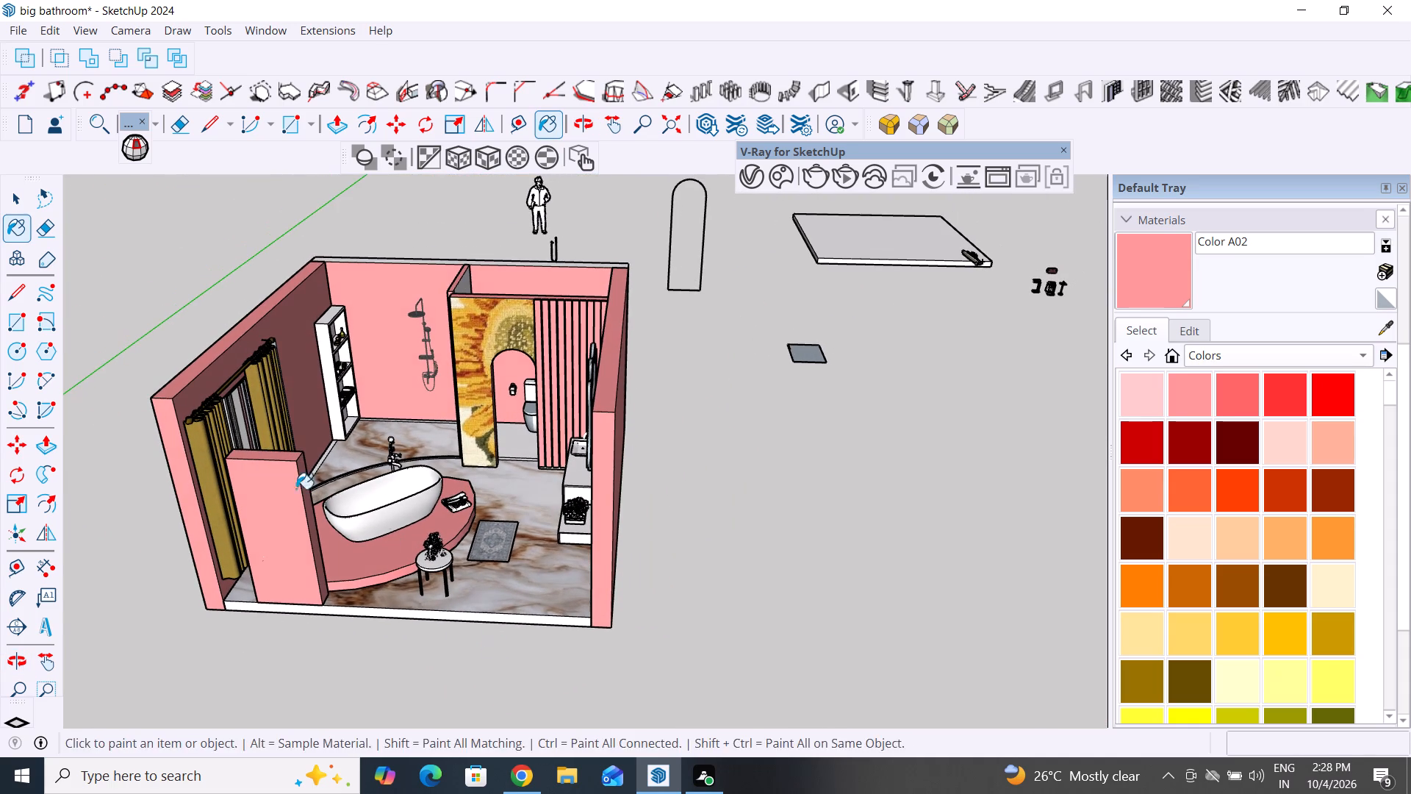
pyautogui.click(19, 201)
pyautogui.click(121, 261)
pyautogui.scroll(1, 337, 696)
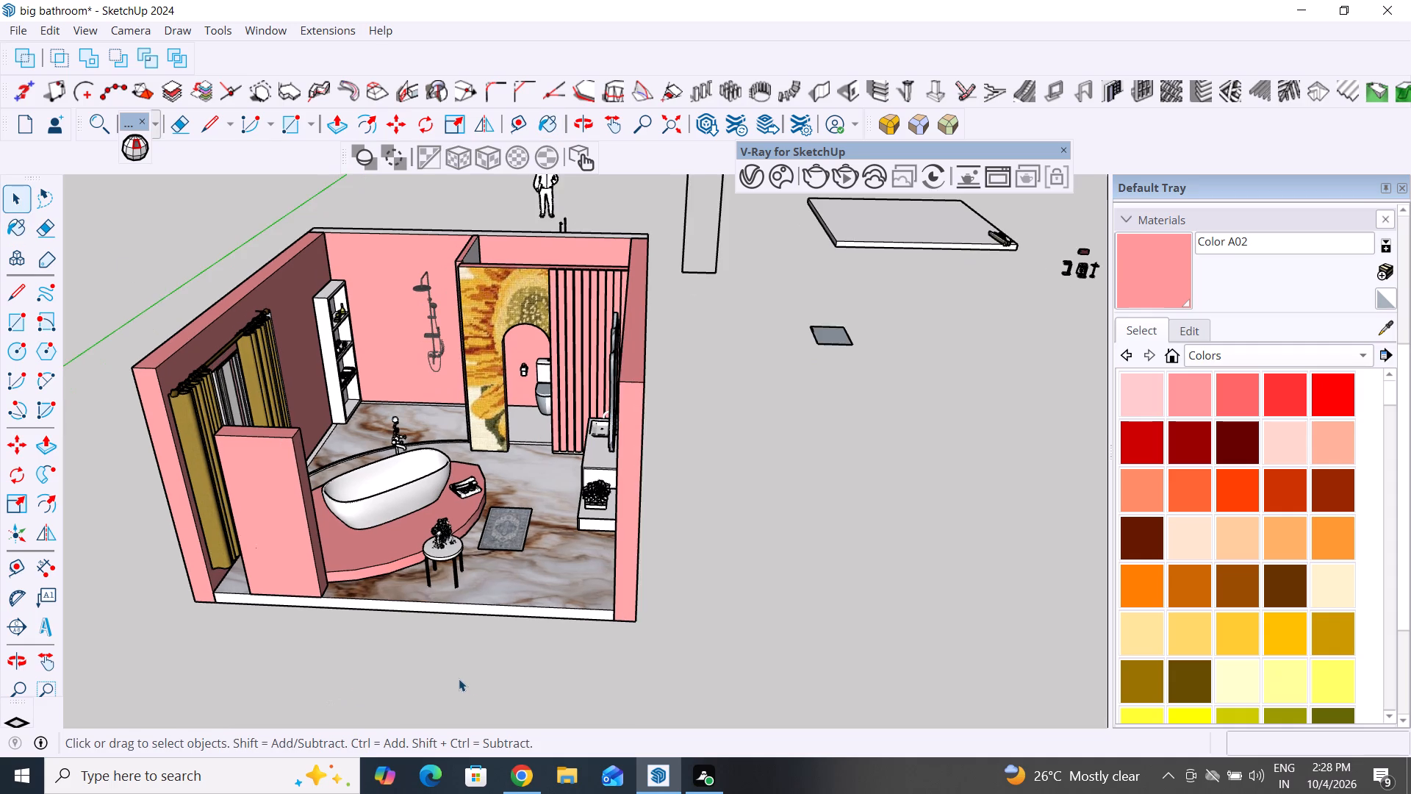
pyautogui.scroll(-3, 471, 680)
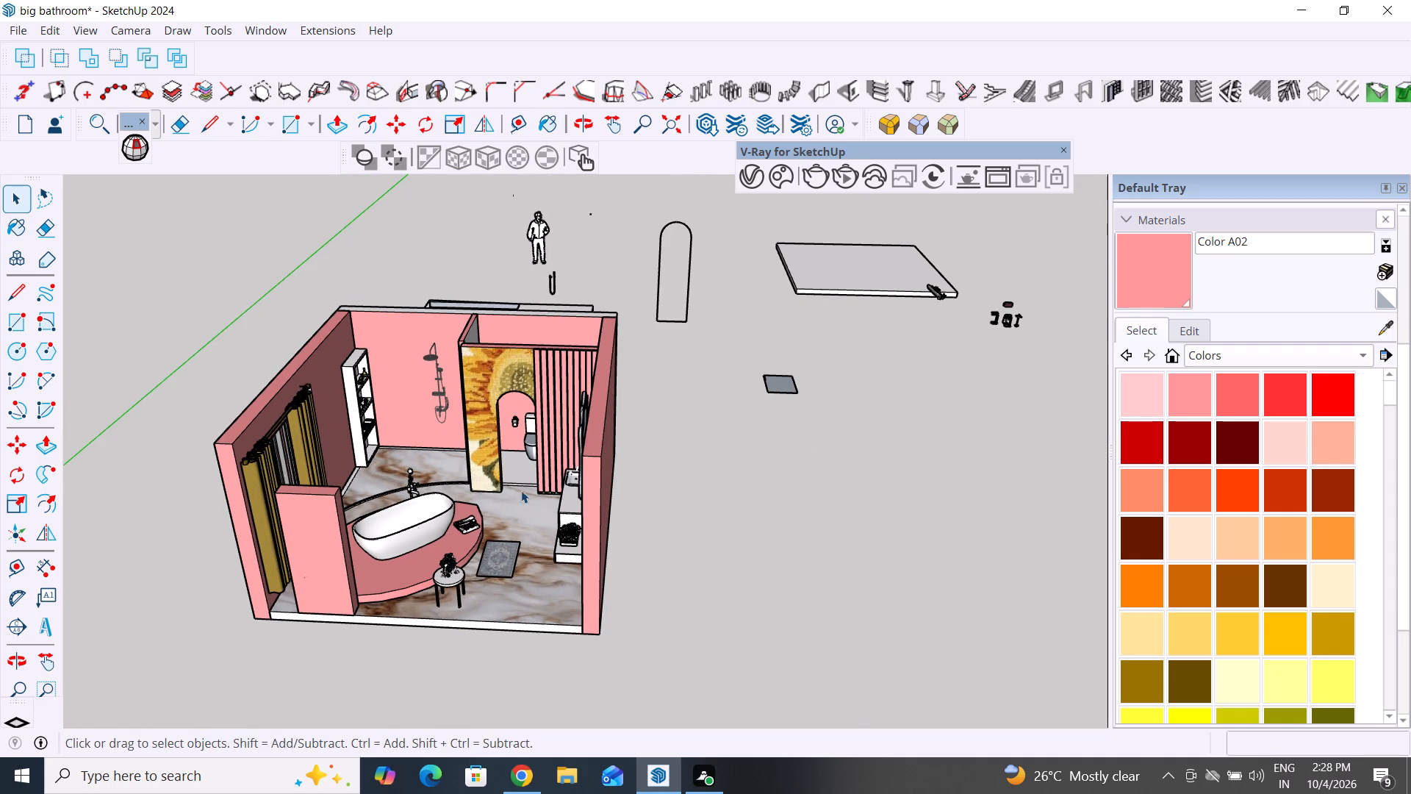
# Paint the tall open shelf unit on the curtain wall with Color A02.
pyautogui.click(1167, 240)
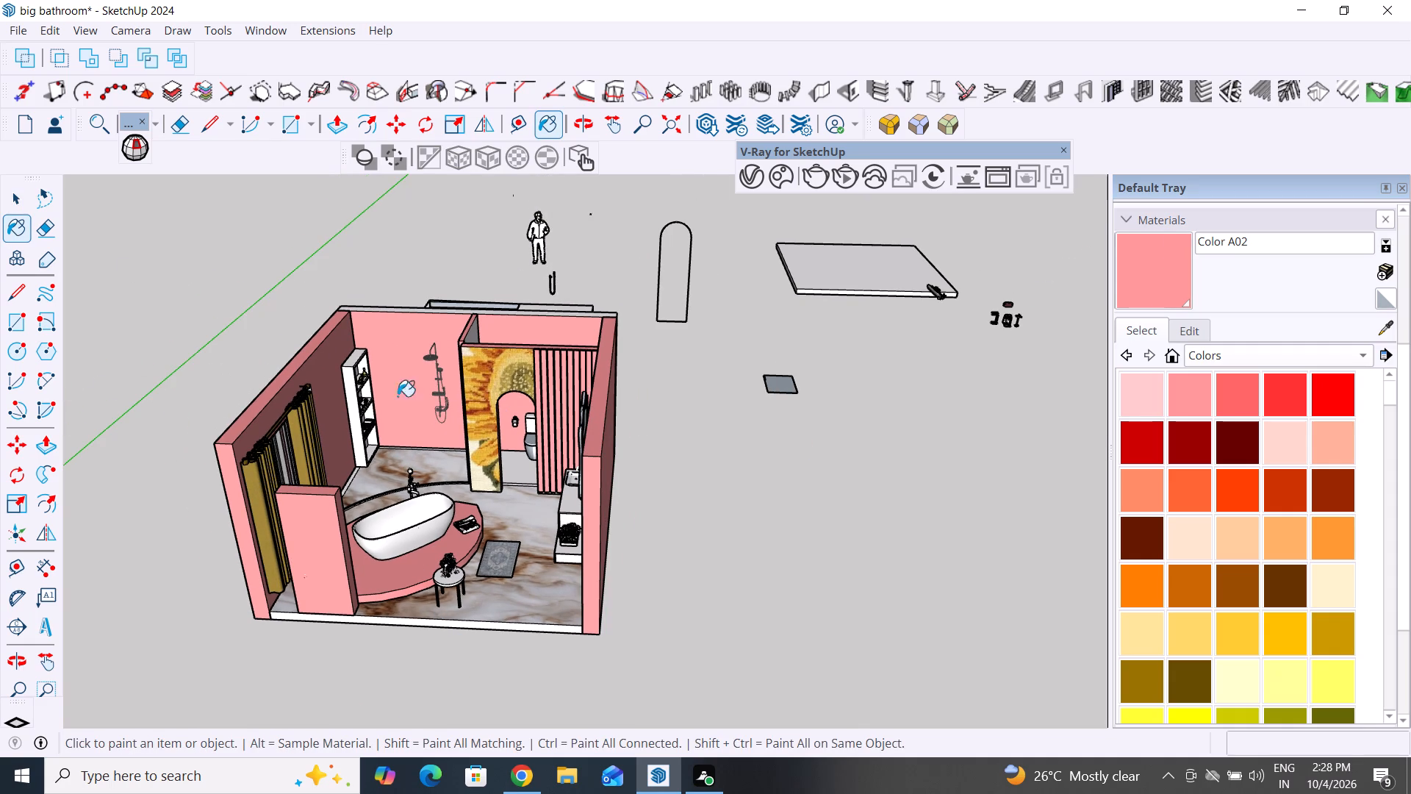
pyautogui.click(351, 389)
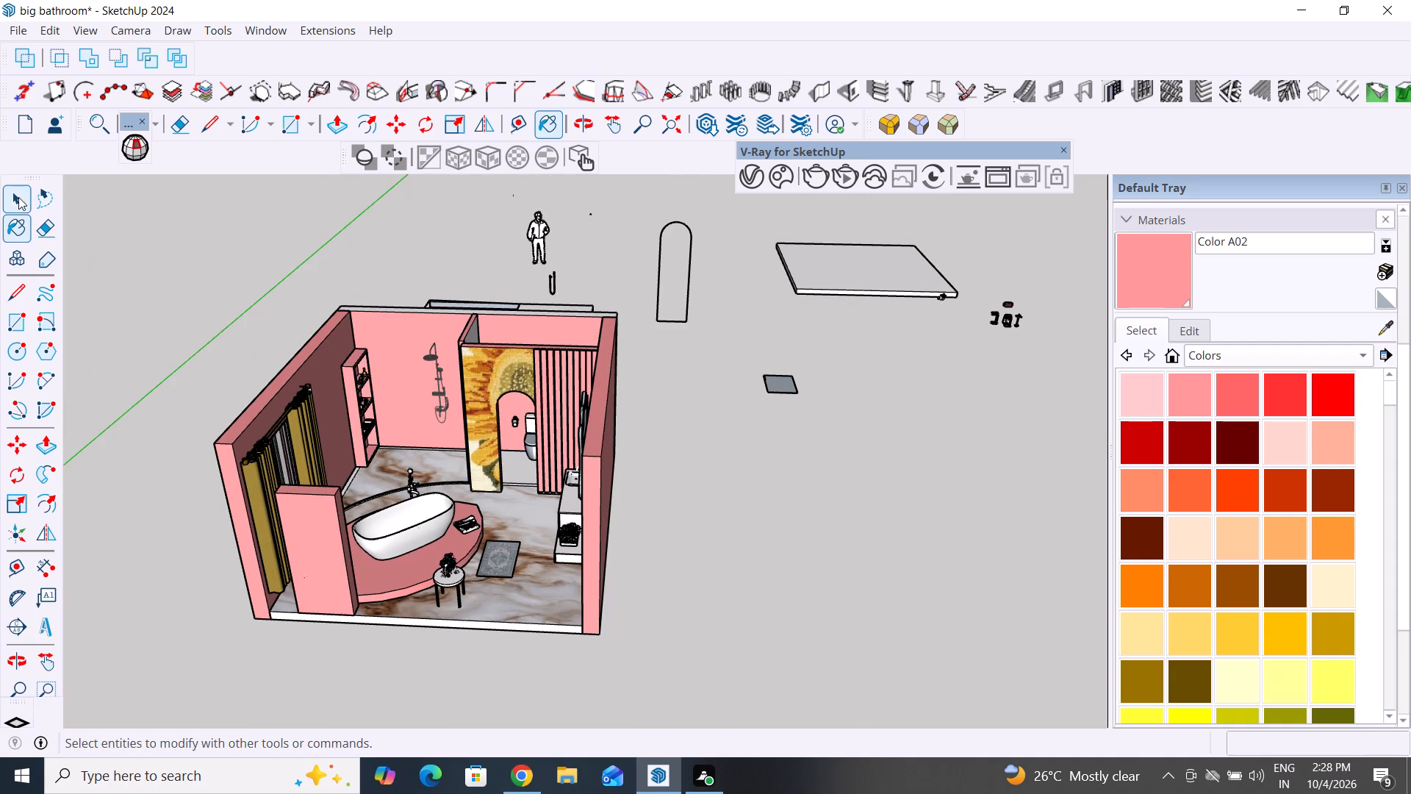
pyautogui.click(18, 197)
pyautogui.click(168, 282)
pyautogui.scroll(5, 417, 565)
pyautogui.scroll(-3, 417, 565)
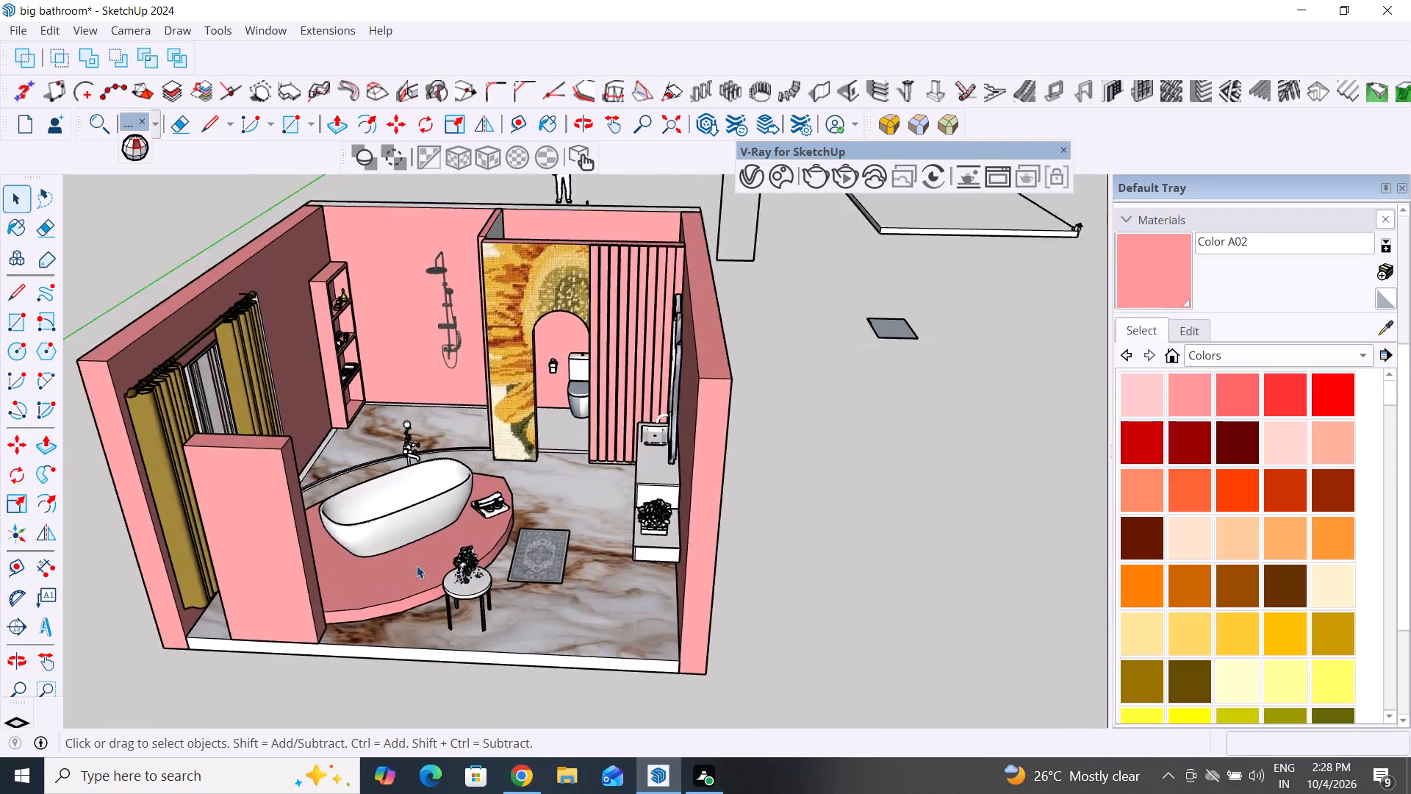
pyautogui.scroll(-2, 417, 565)
pyautogui.moveTo(428, 632); pyautogui.dragTo(448, 595, button='middle')
pyautogui.scroll(3, 446, 534)
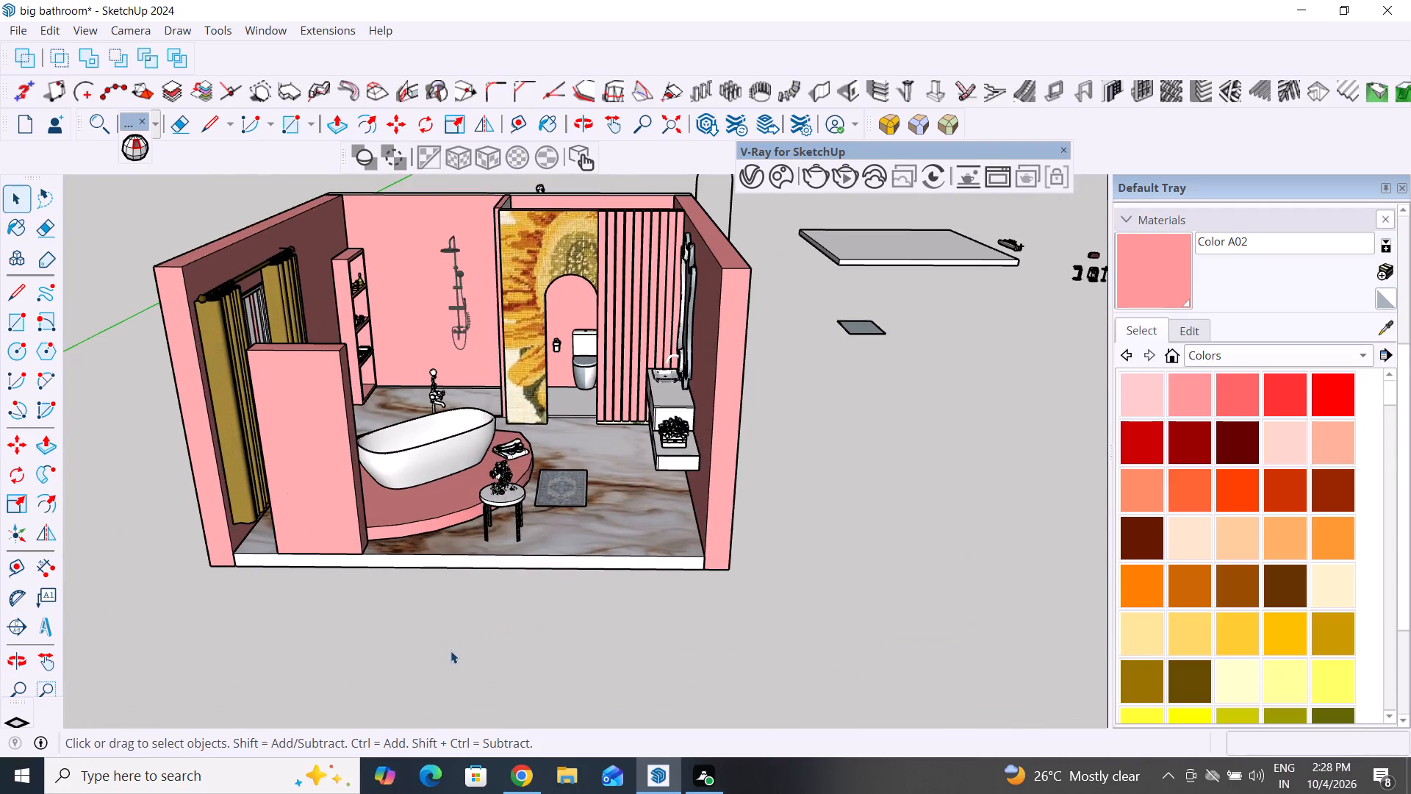
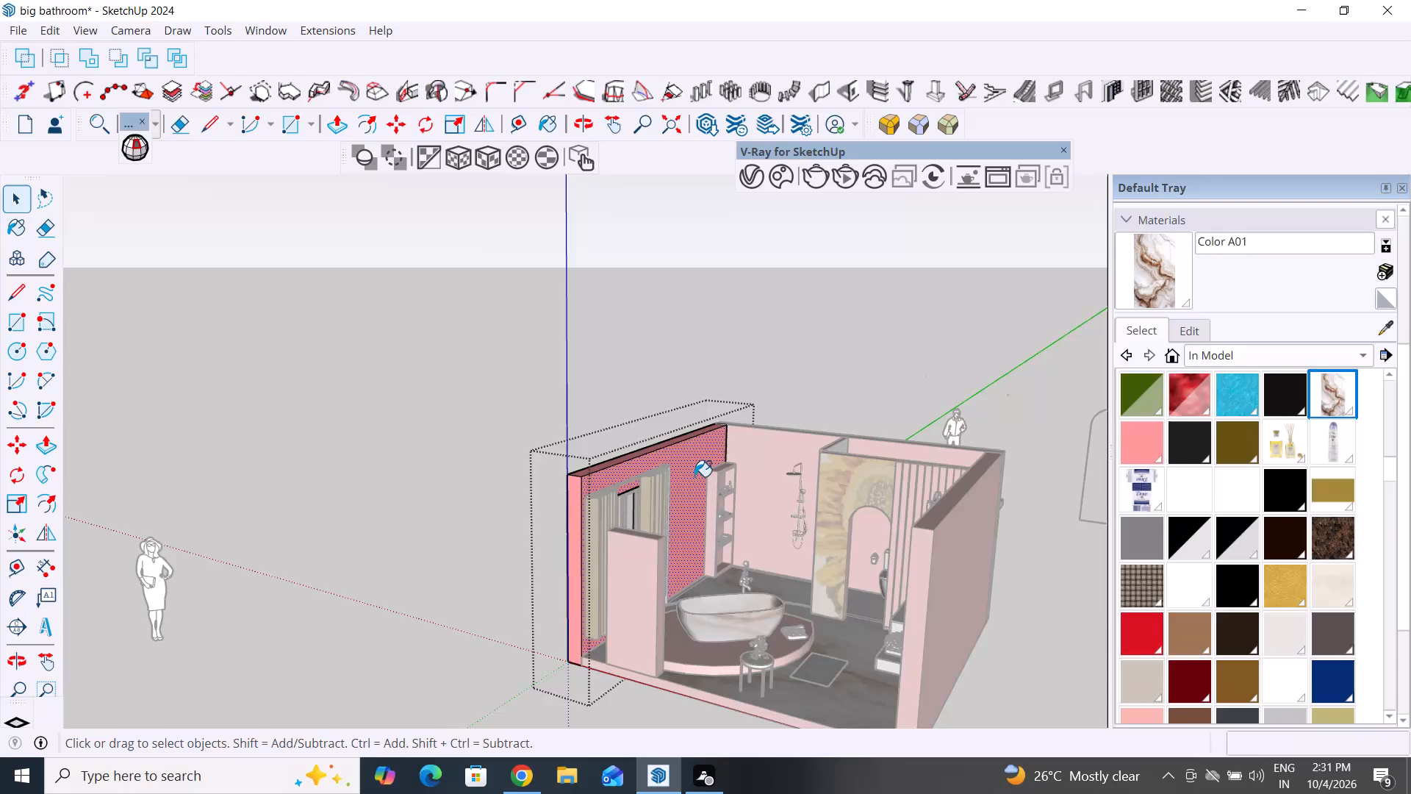
# Paint the curtained wall's inner face with the red Translucent_Glass_Sky_Reflection material, adjust its texture projection, and leave the wall group.
pyautogui.click(694, 476)
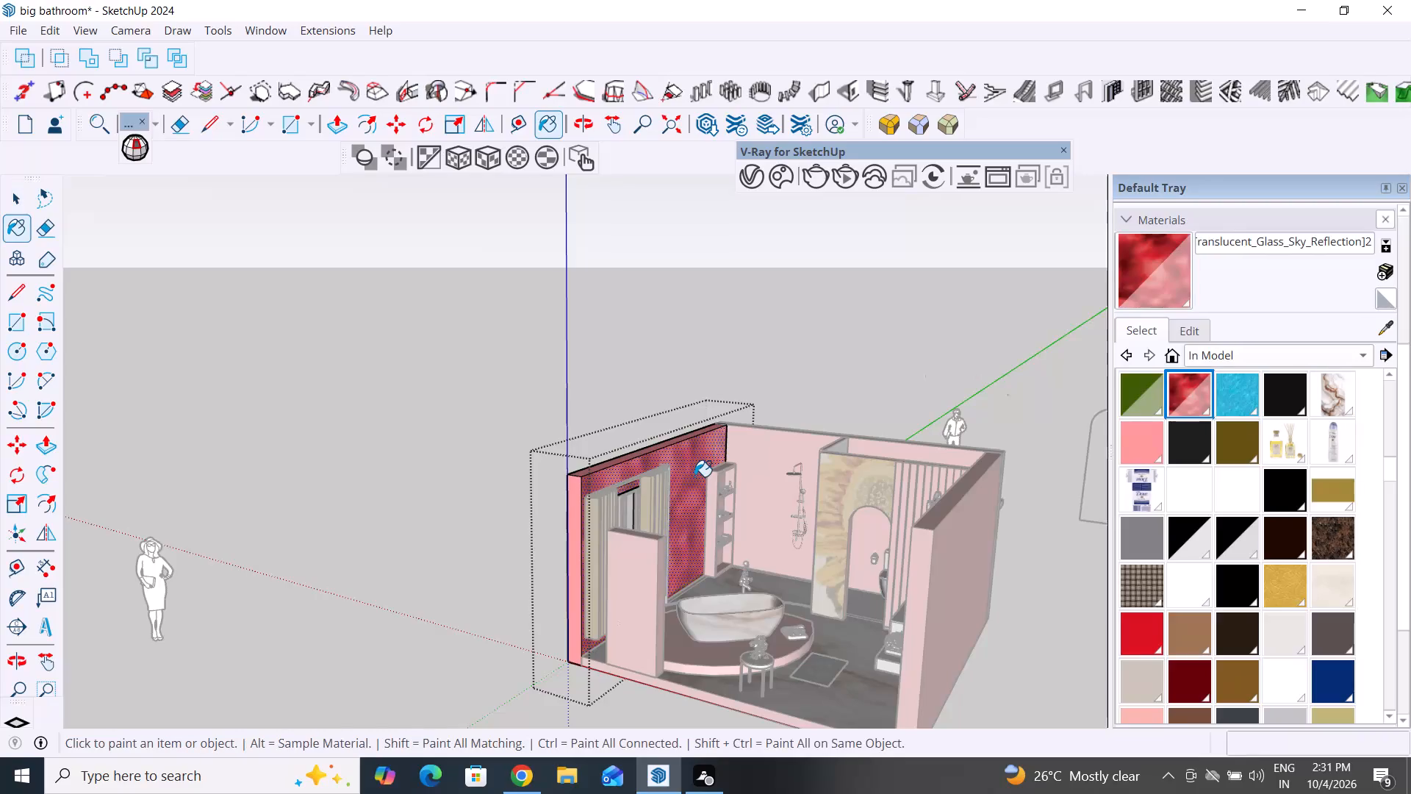
pyautogui.click(488, 163)
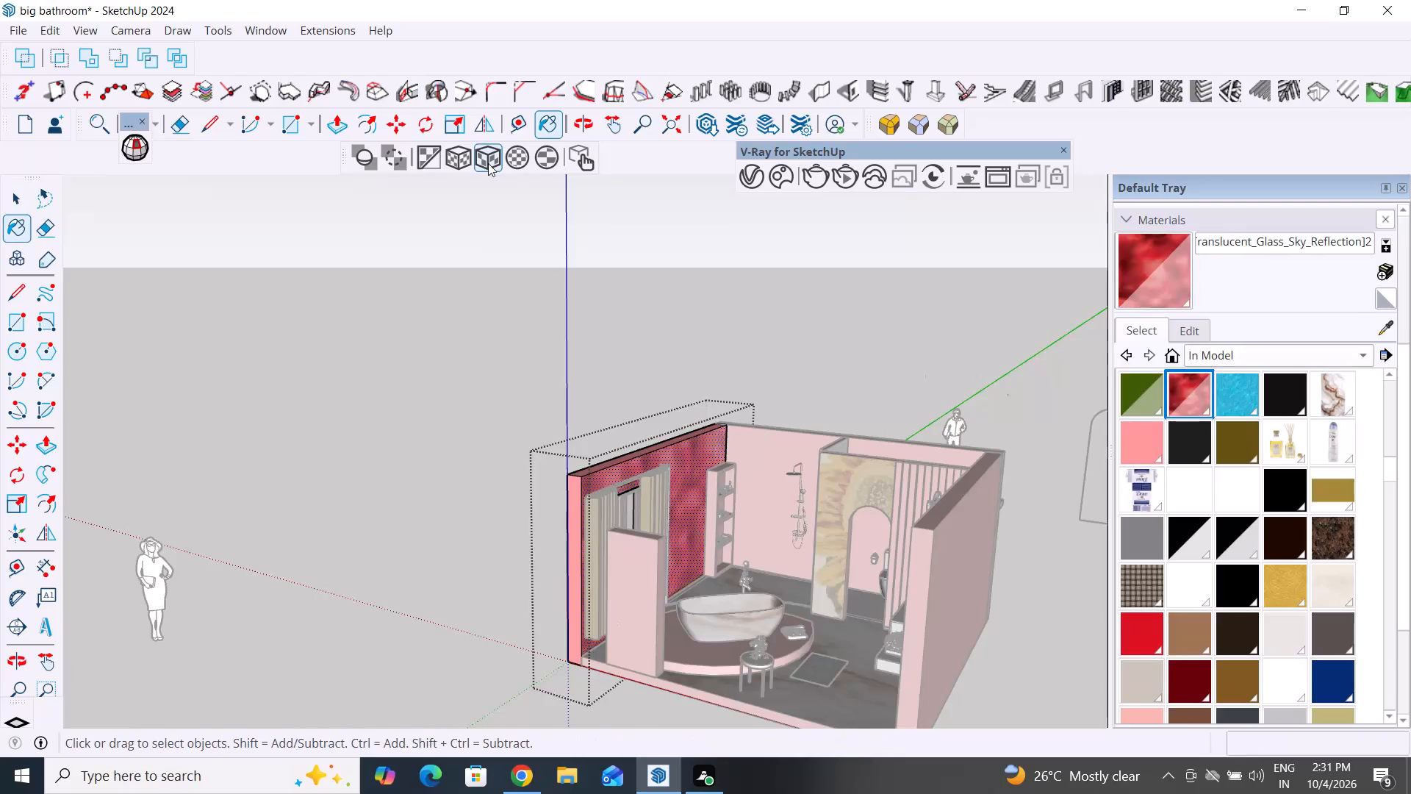
pyautogui.scroll(5, 681, 445)
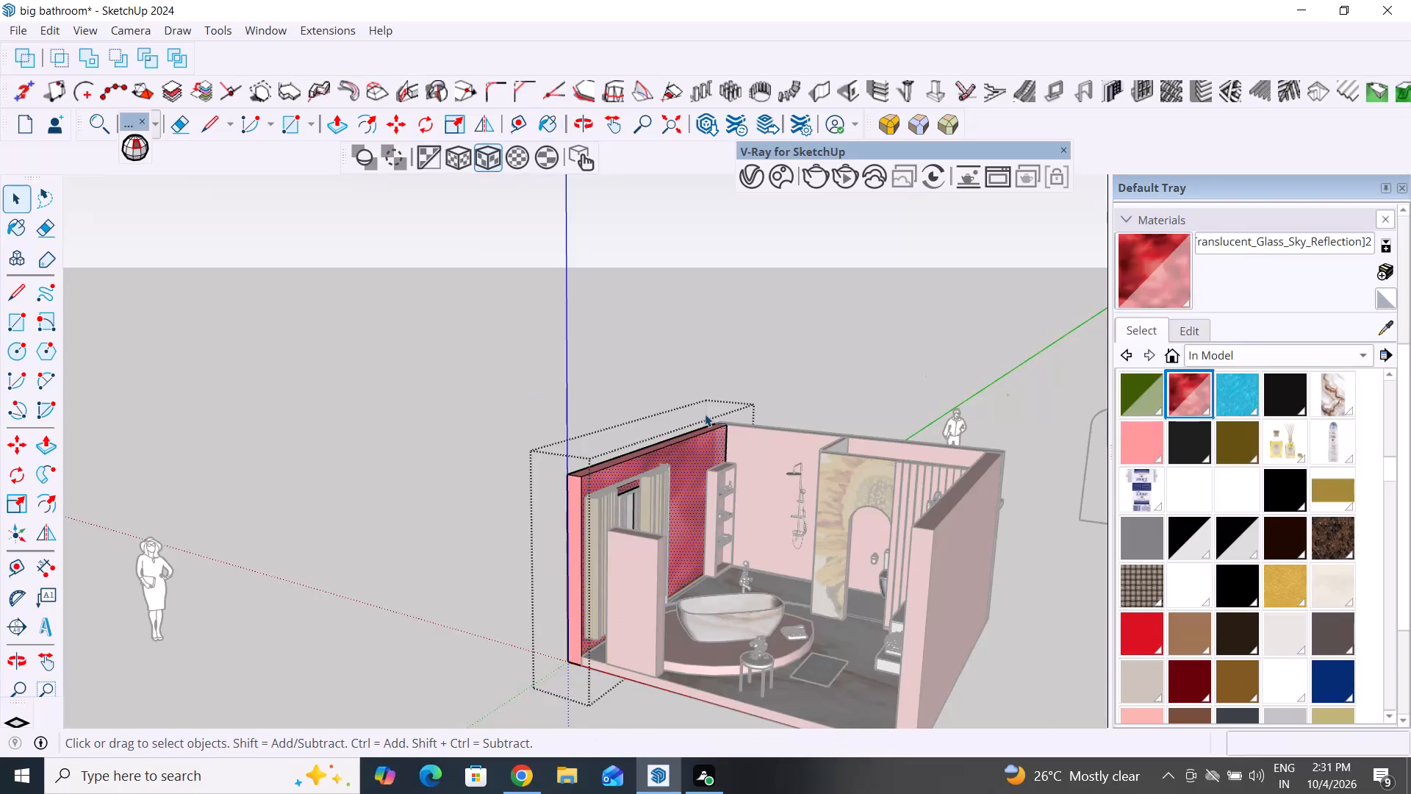
pyautogui.scroll(3, 675, 454)
pyautogui.click(472, 294)
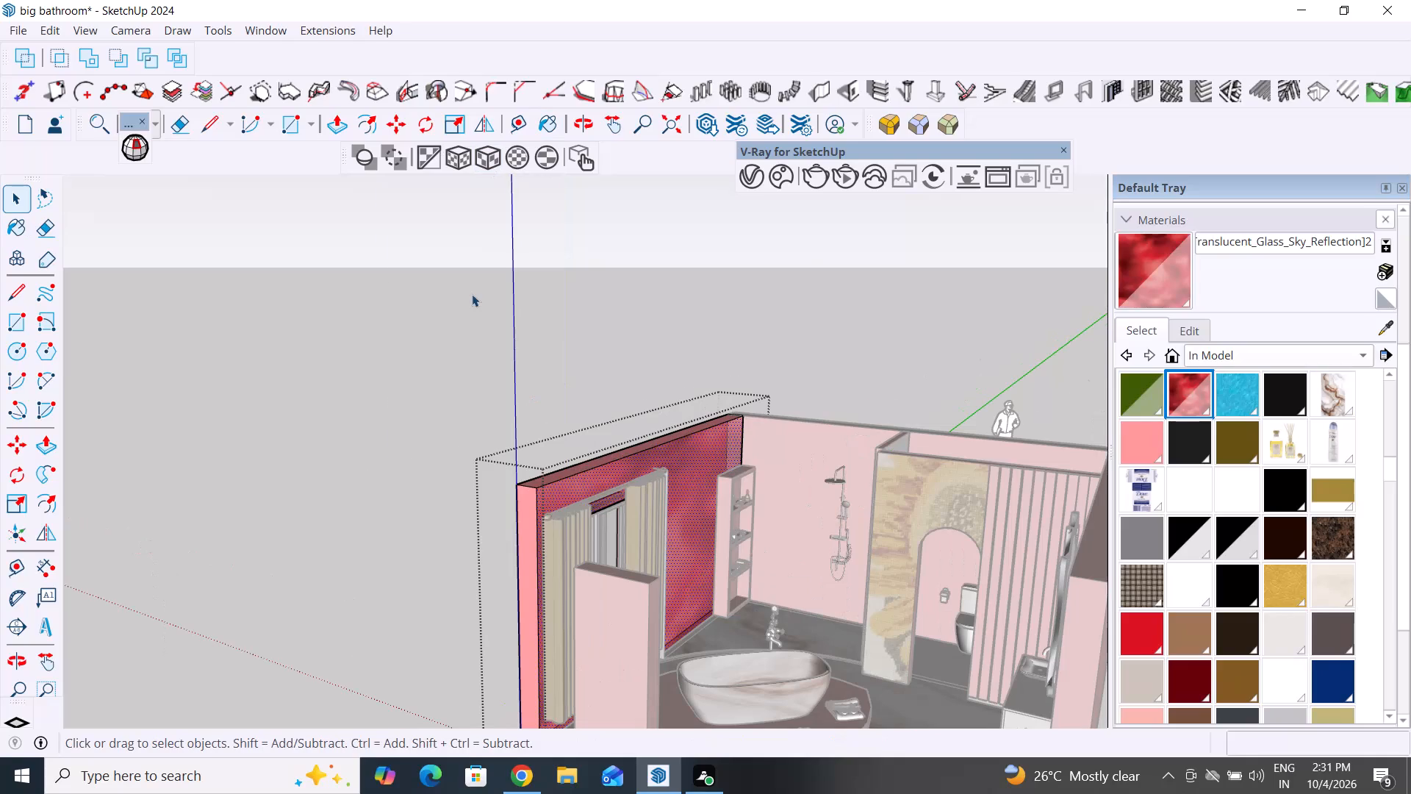
pyautogui.scroll(4, 750, 502)
pyautogui.click(805, 252)
# Paint the inner face of the wall behind the shower and toilet with the same red translucent glass material and leave its group.
pyautogui.scroll(-2, 565, 448)
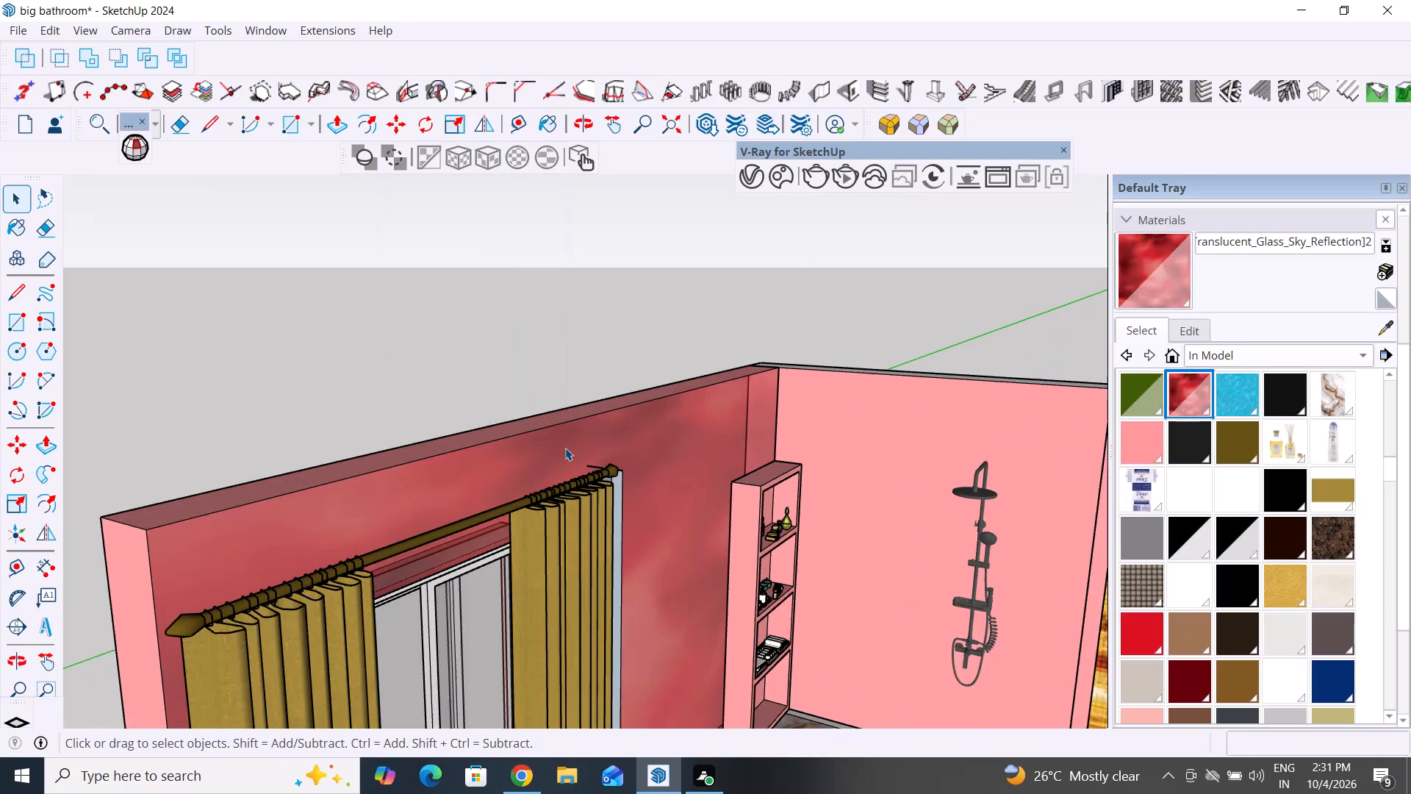
pyautogui.scroll(-8, 565, 448)
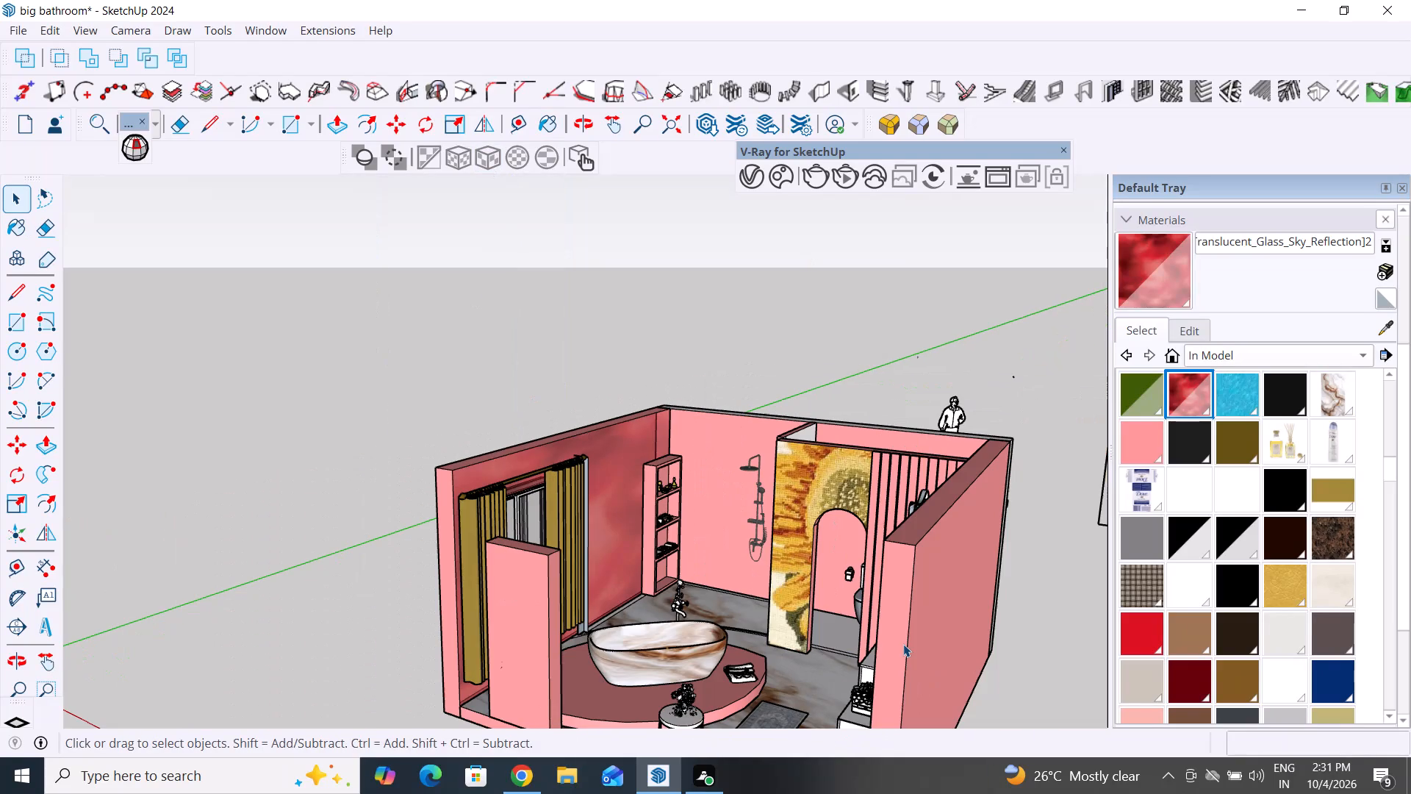
pyautogui.moveTo(780, 514); pyautogui.dragTo(782, 440, button='middle')
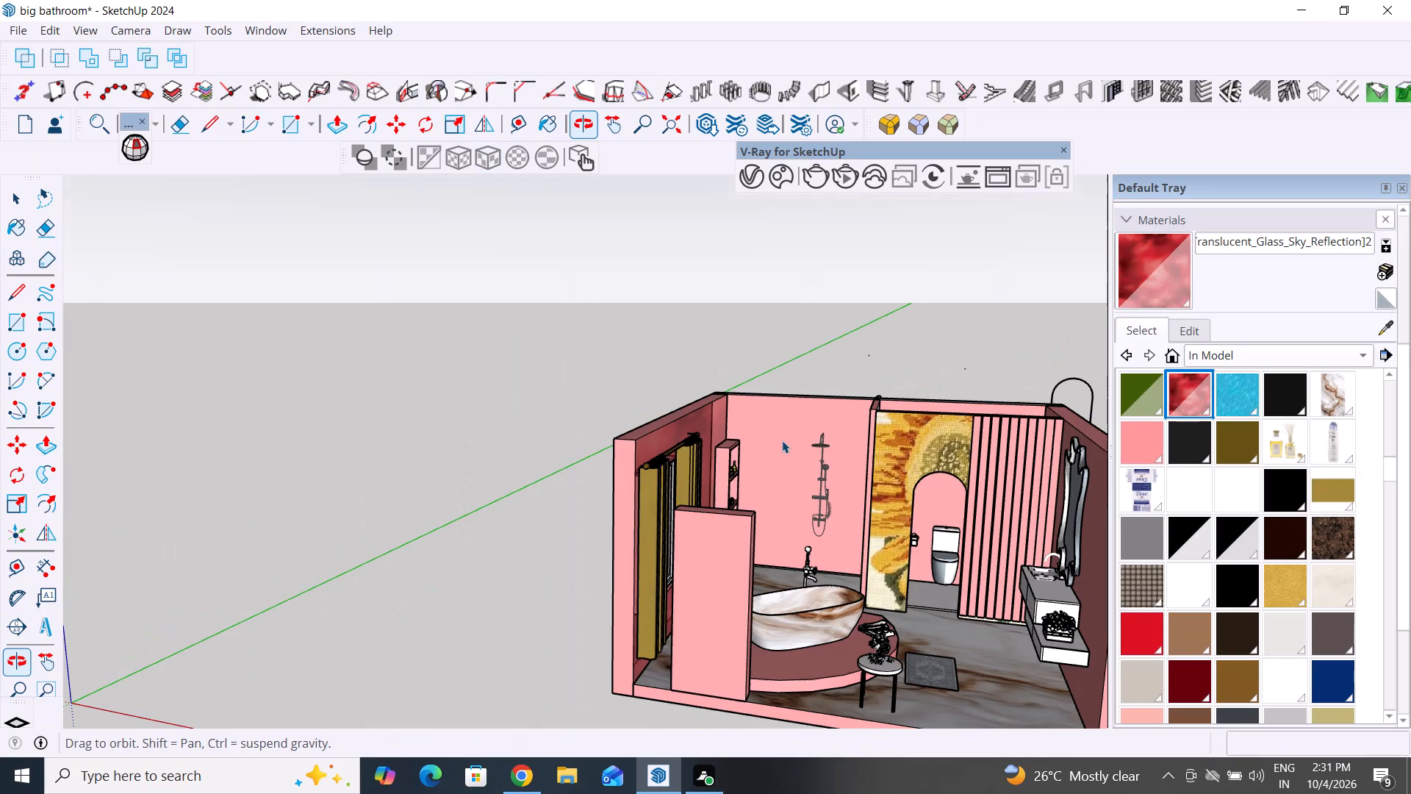
pyautogui.moveTo(782, 440); pyautogui.dragTo(853, 499, button='middle')
pyautogui.scroll(12, 783, 447)
pyautogui.moveTo(791, 476); pyautogui.dragTo(782, 440, button='middle')
pyautogui.moveTo(782, 440); pyautogui.dragTo(722, 579, button='middle')
pyautogui.scroll(4, 595, 473)
pyautogui.moveTo(640, 504); pyautogui.dragTo(686, 501, button='middle')
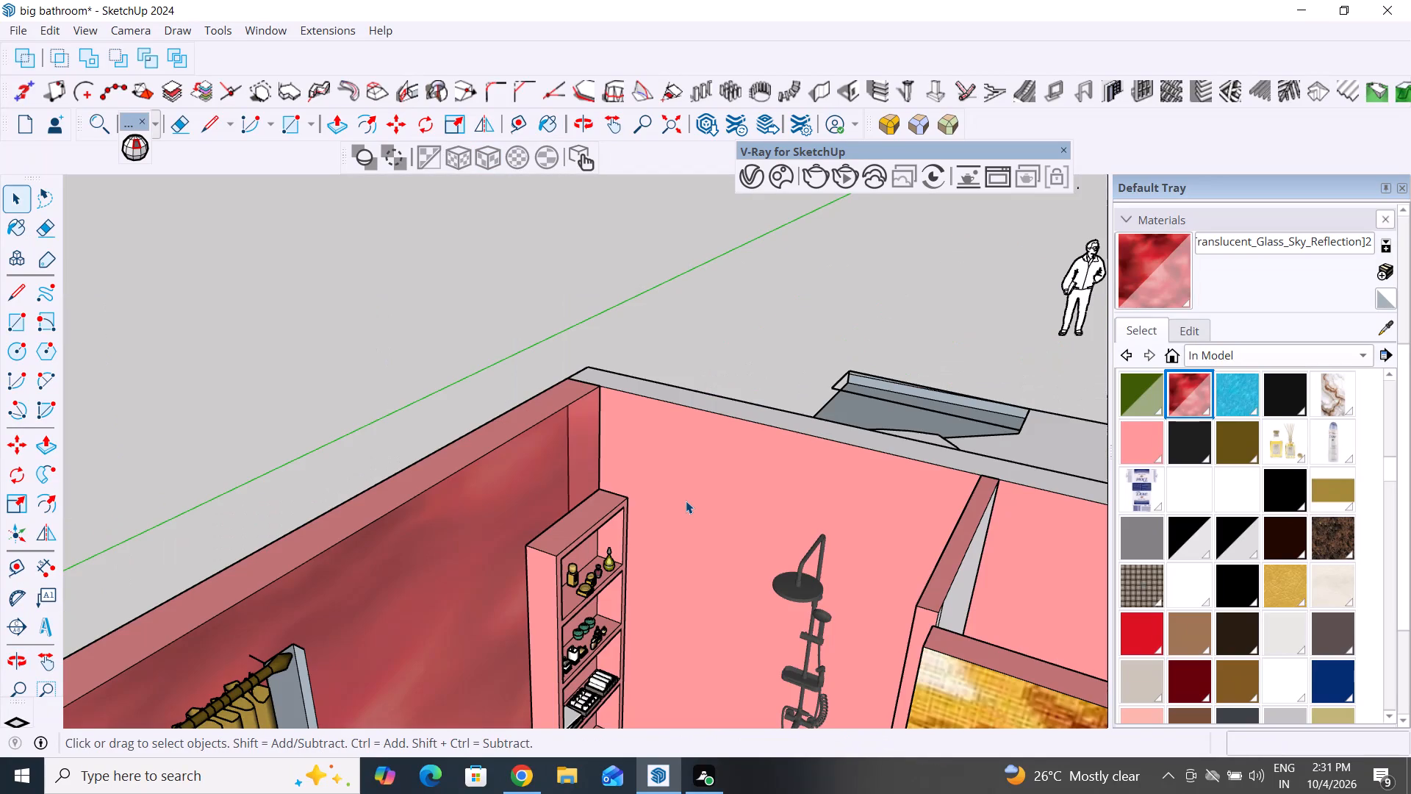
pyautogui.moveTo(686, 501); pyautogui.dragTo(786, 517, button='middle')
pyautogui.scroll(-5, 600, 494)
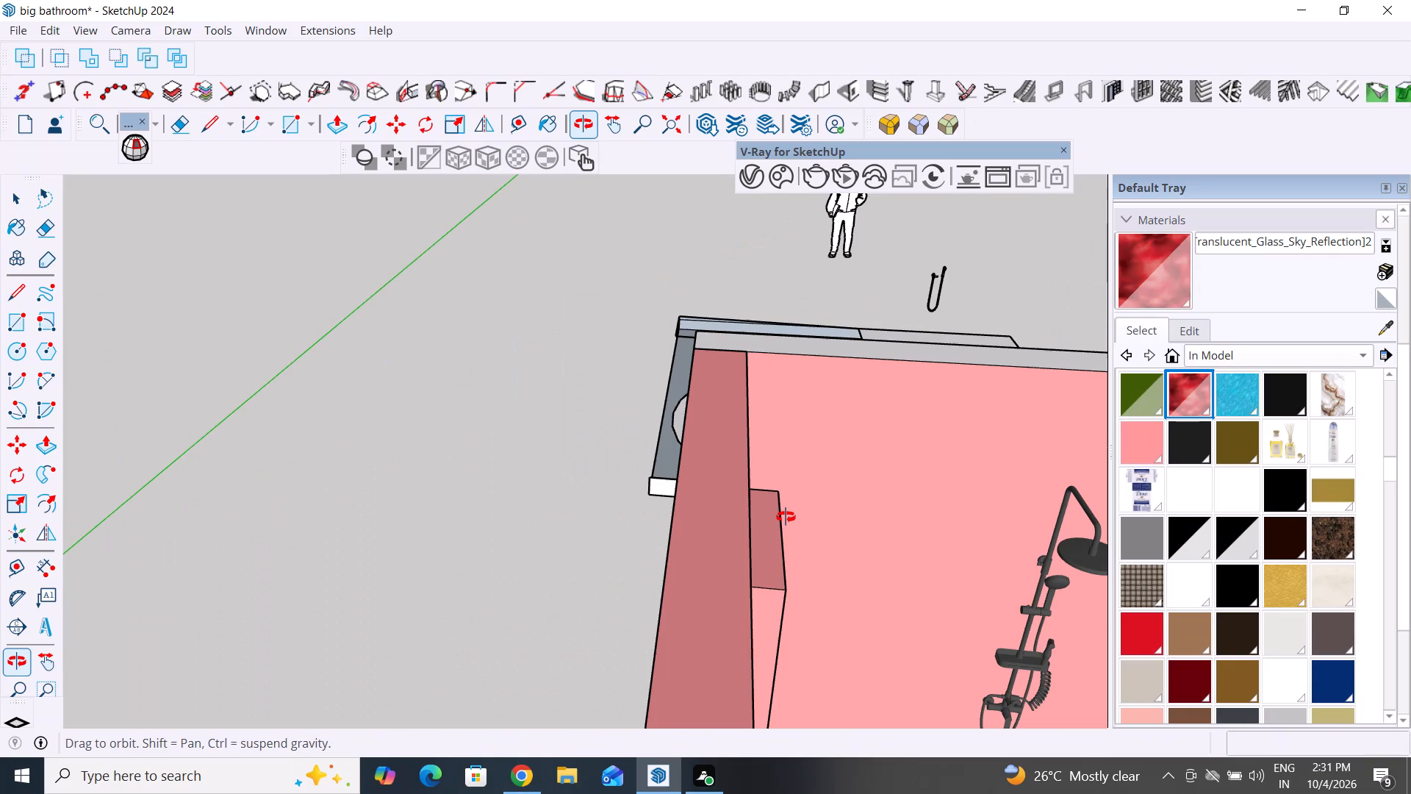
pyautogui.tripleClick(769, 484)
pyautogui.doubleClick(769, 484)
pyautogui.click(764, 496)
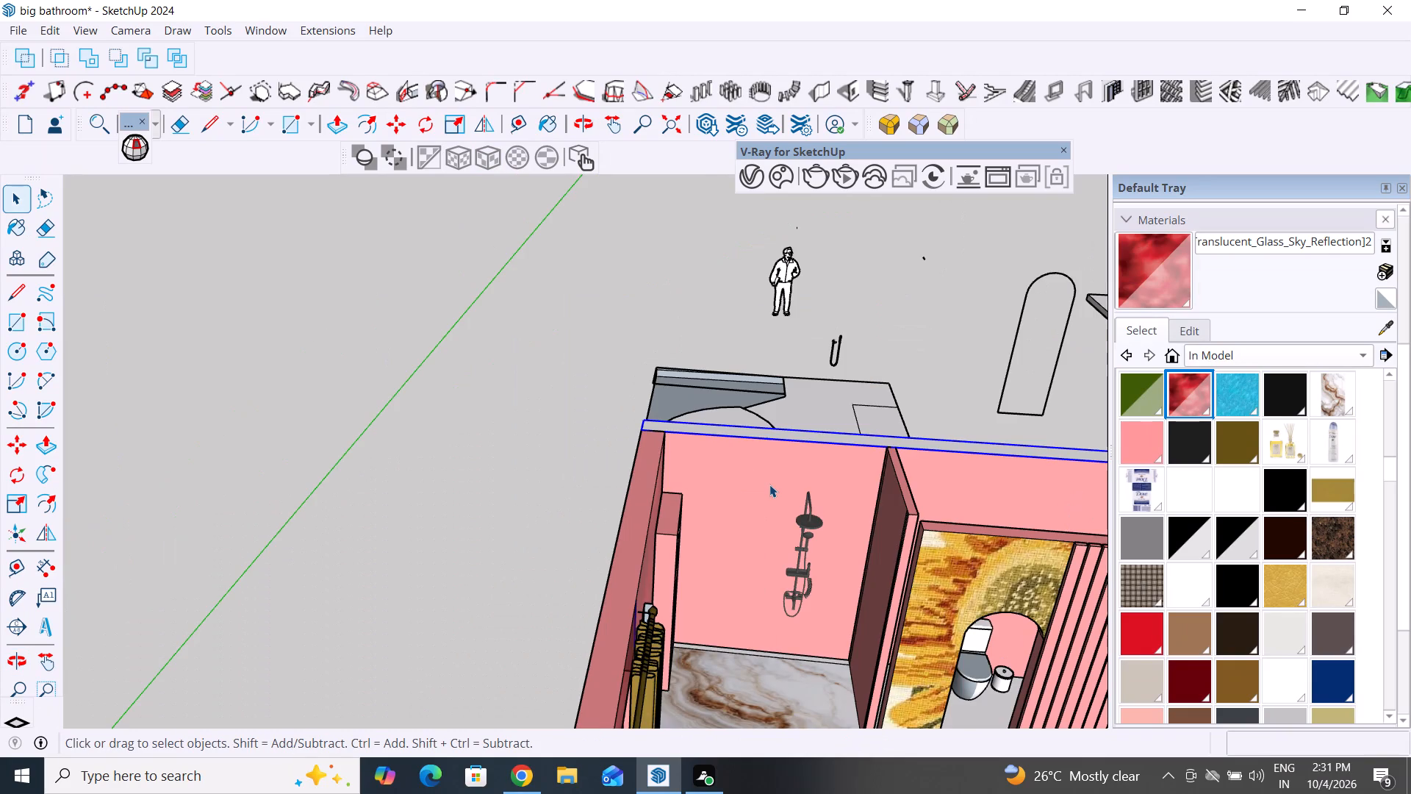
pyautogui.click(776, 487)
pyautogui.click(816, 479)
pyautogui.click(822, 482)
pyautogui.click(979, 376)
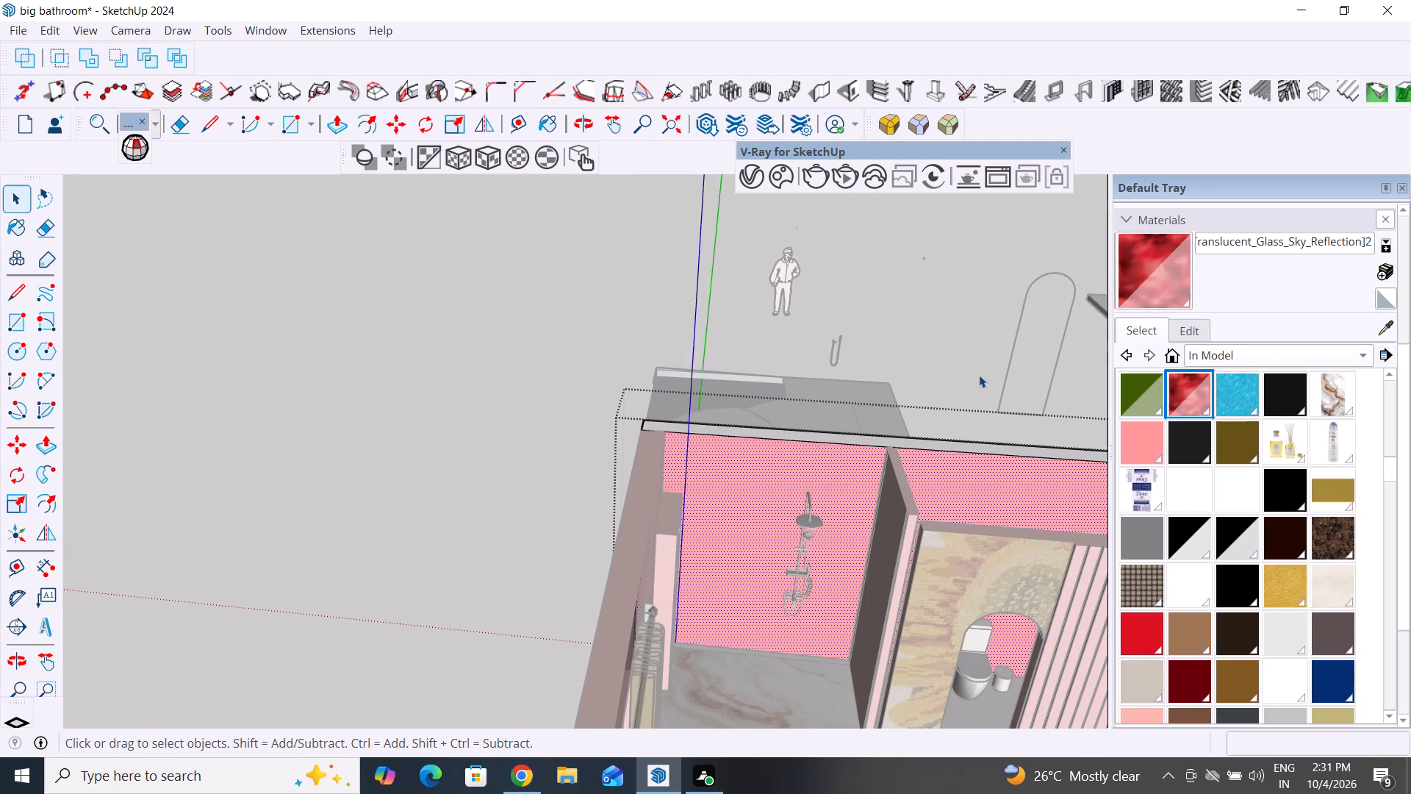
pyautogui.doubleClick(862, 470)
pyautogui.click(1005, 487)
pyautogui.click(792, 489)
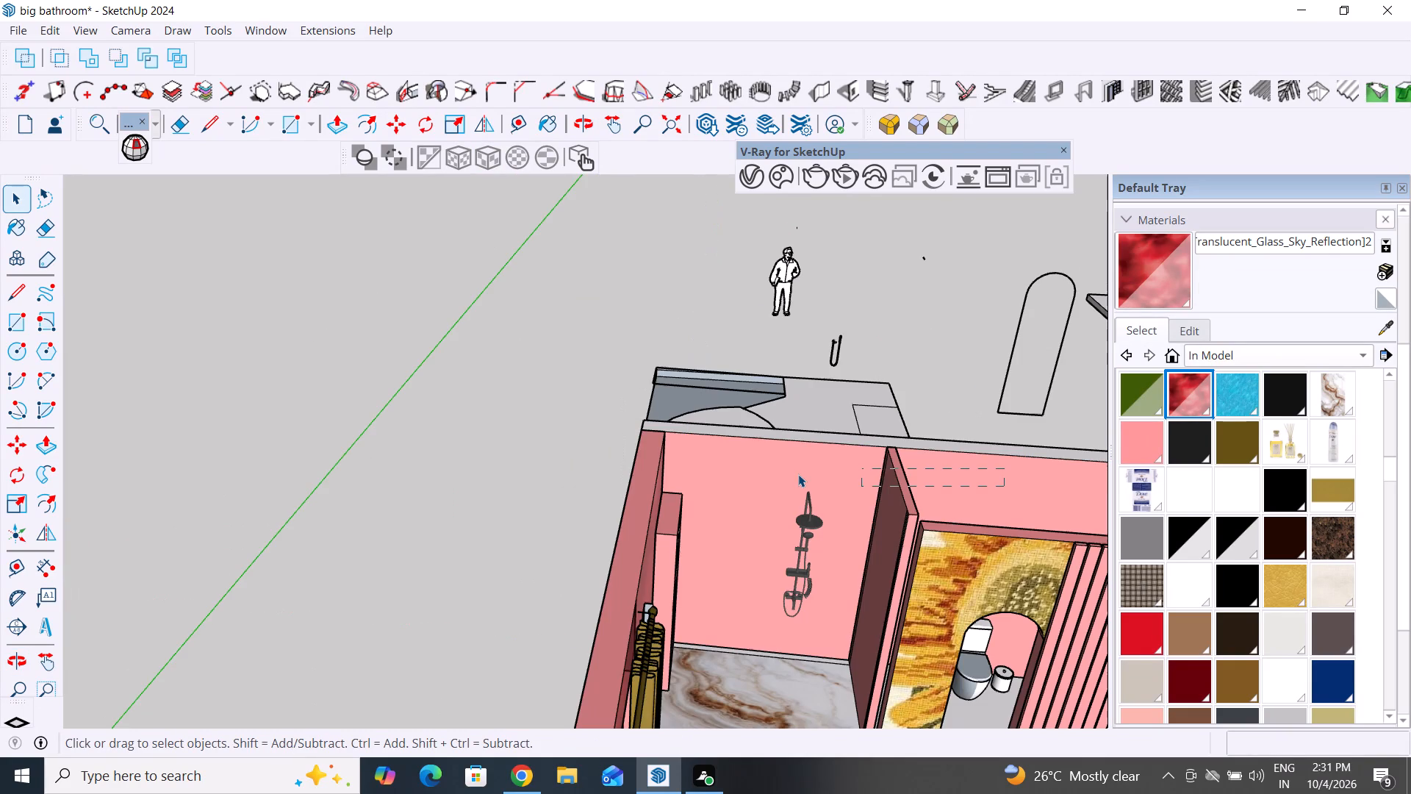
pyautogui.tripleClick(794, 477)
pyautogui.doubleClick(798, 474)
pyautogui.click(1191, 395)
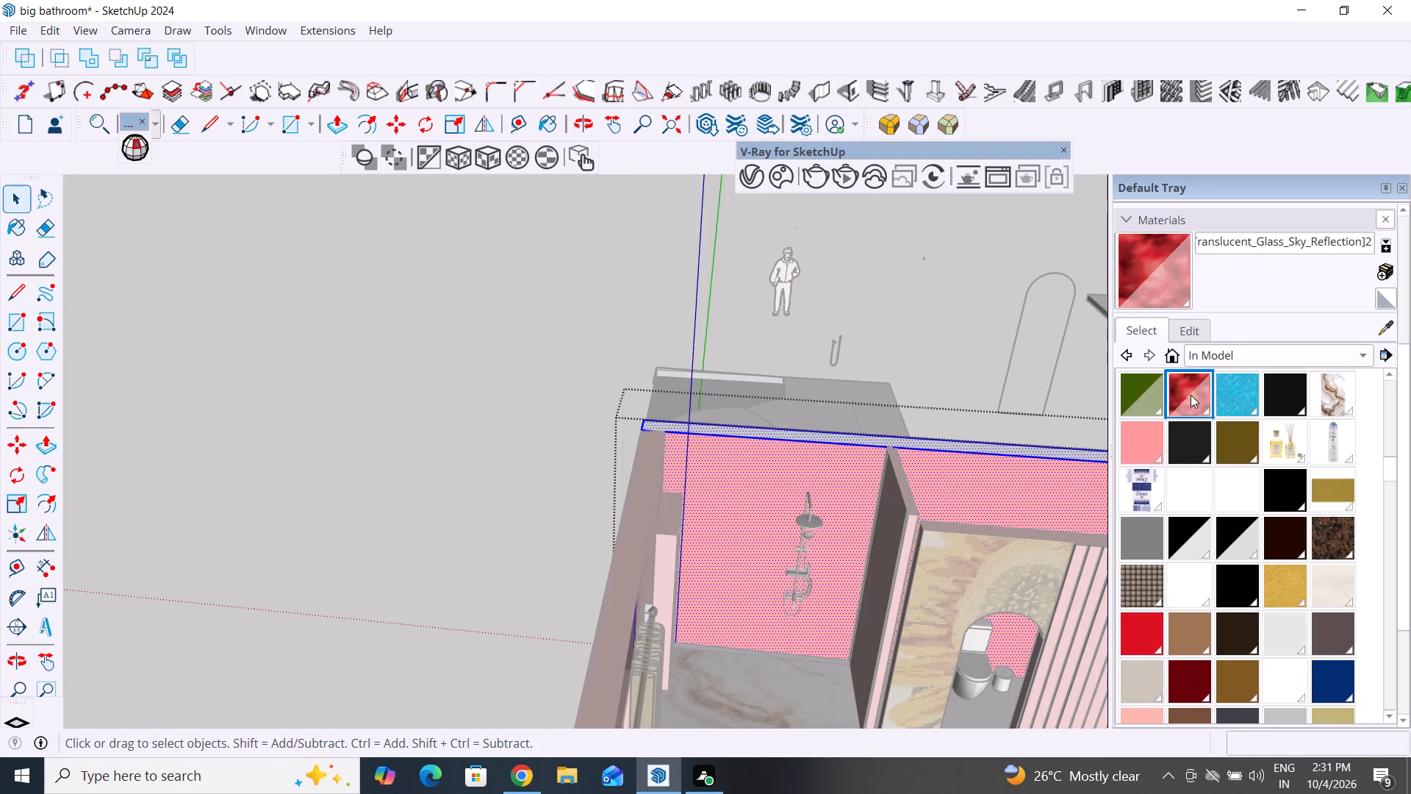
pyautogui.click(778, 484)
pyautogui.click(10, 196)
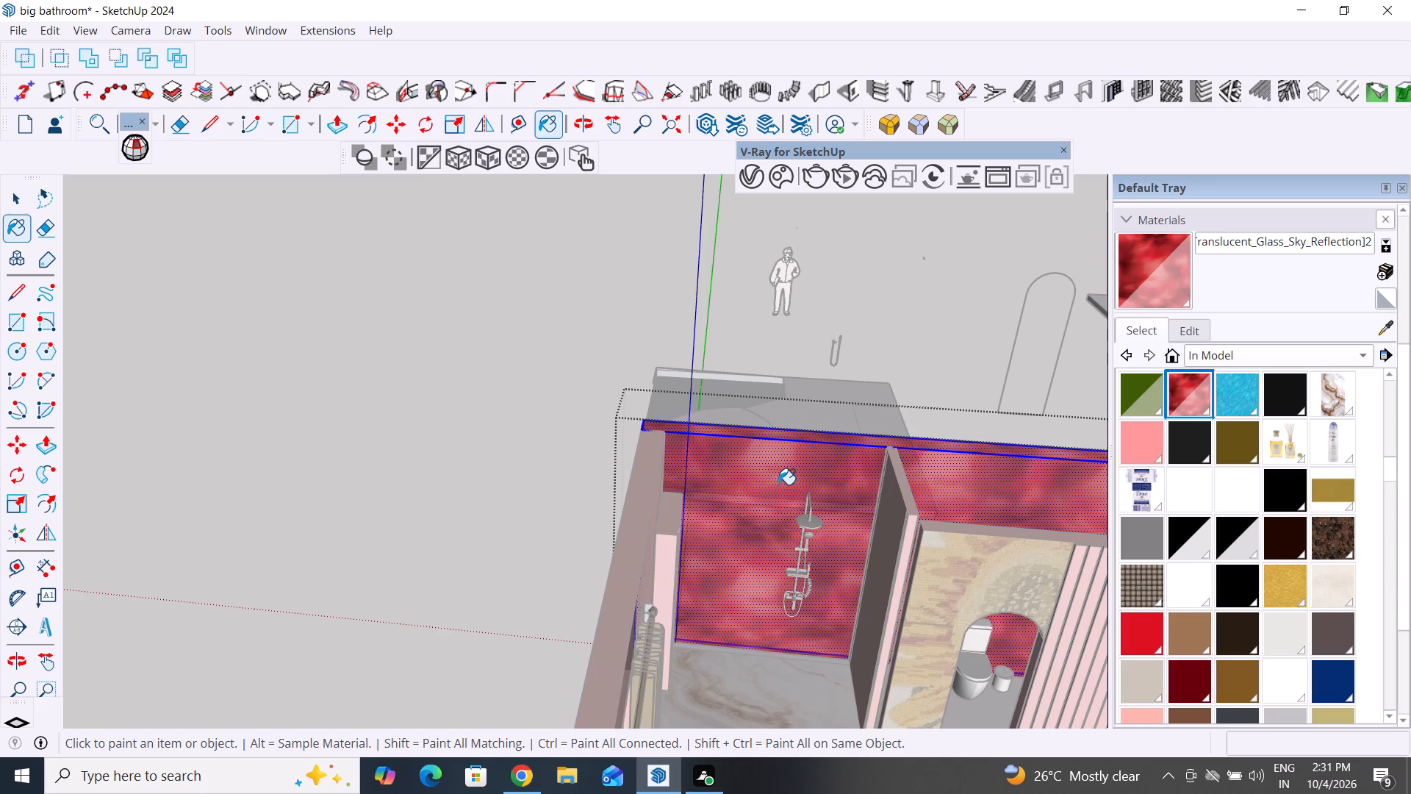
pyautogui.click(345, 360)
# Examine the red glass wall behind the shower and toilet from several angles around the bathroom.
pyautogui.scroll(-8, 382, 488)
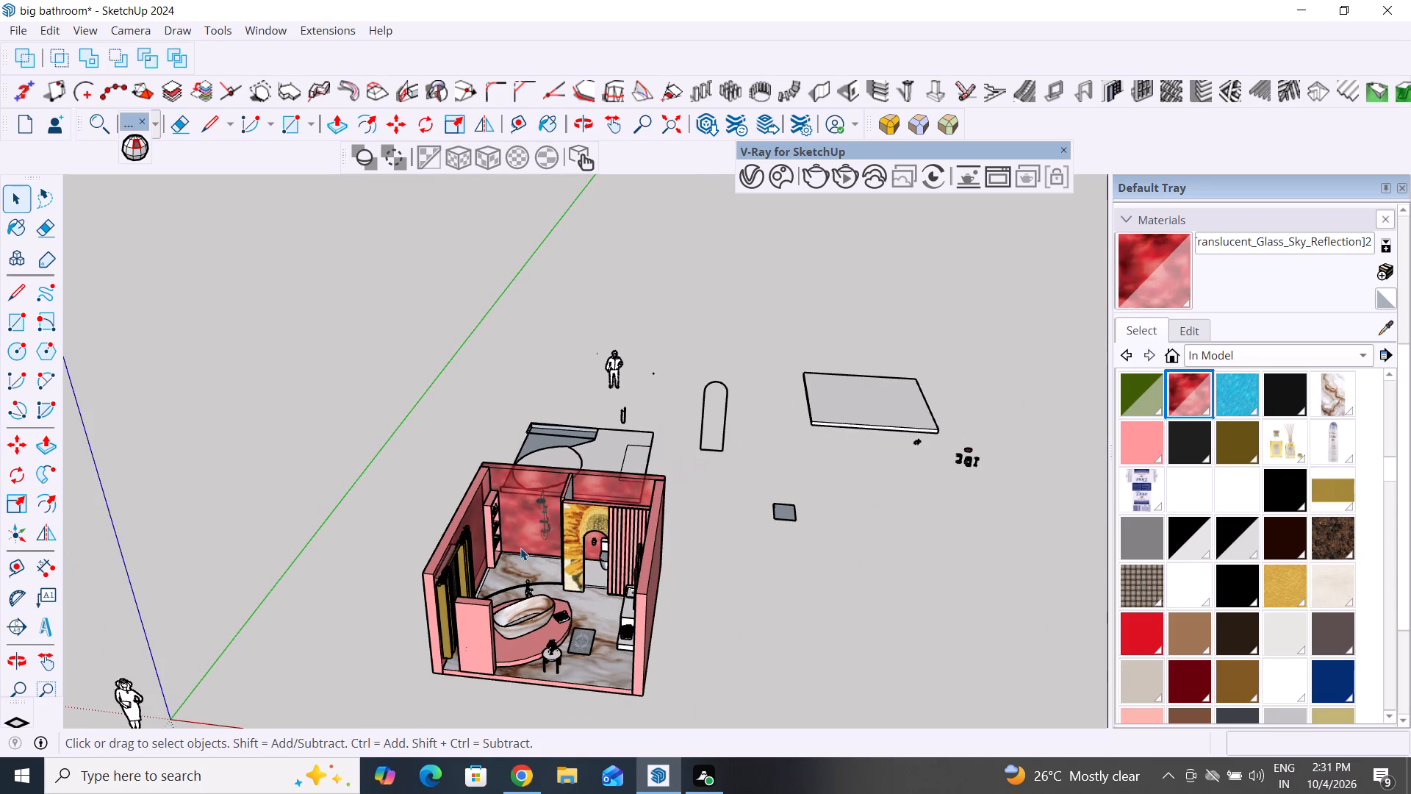
pyautogui.moveTo(520, 557); pyautogui.dragTo(634, 609, button='middle')
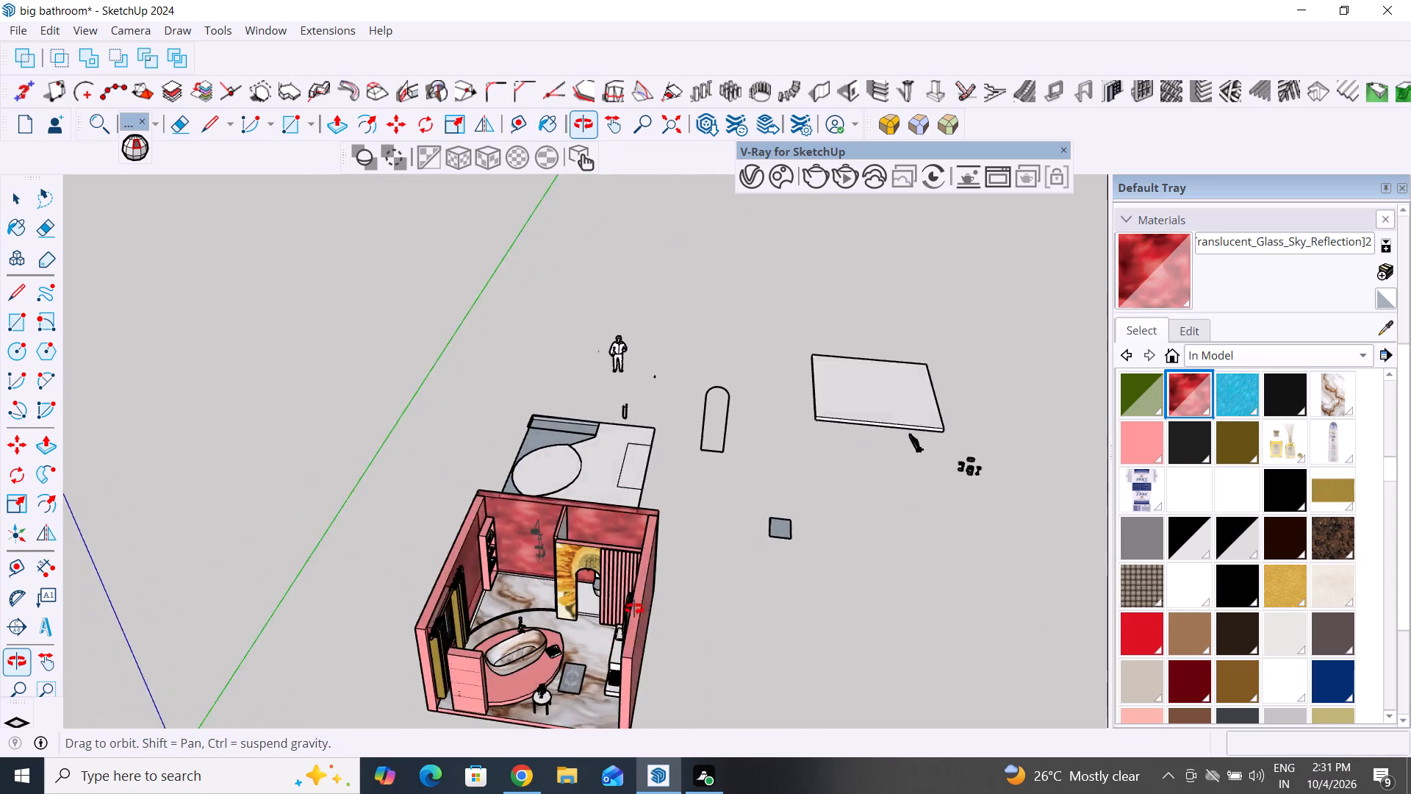
pyautogui.moveTo(634, 609); pyautogui.dragTo(705, 603, button='middle')
pyautogui.scroll(4, 837, 552)
pyautogui.scroll(5, 761, 584)
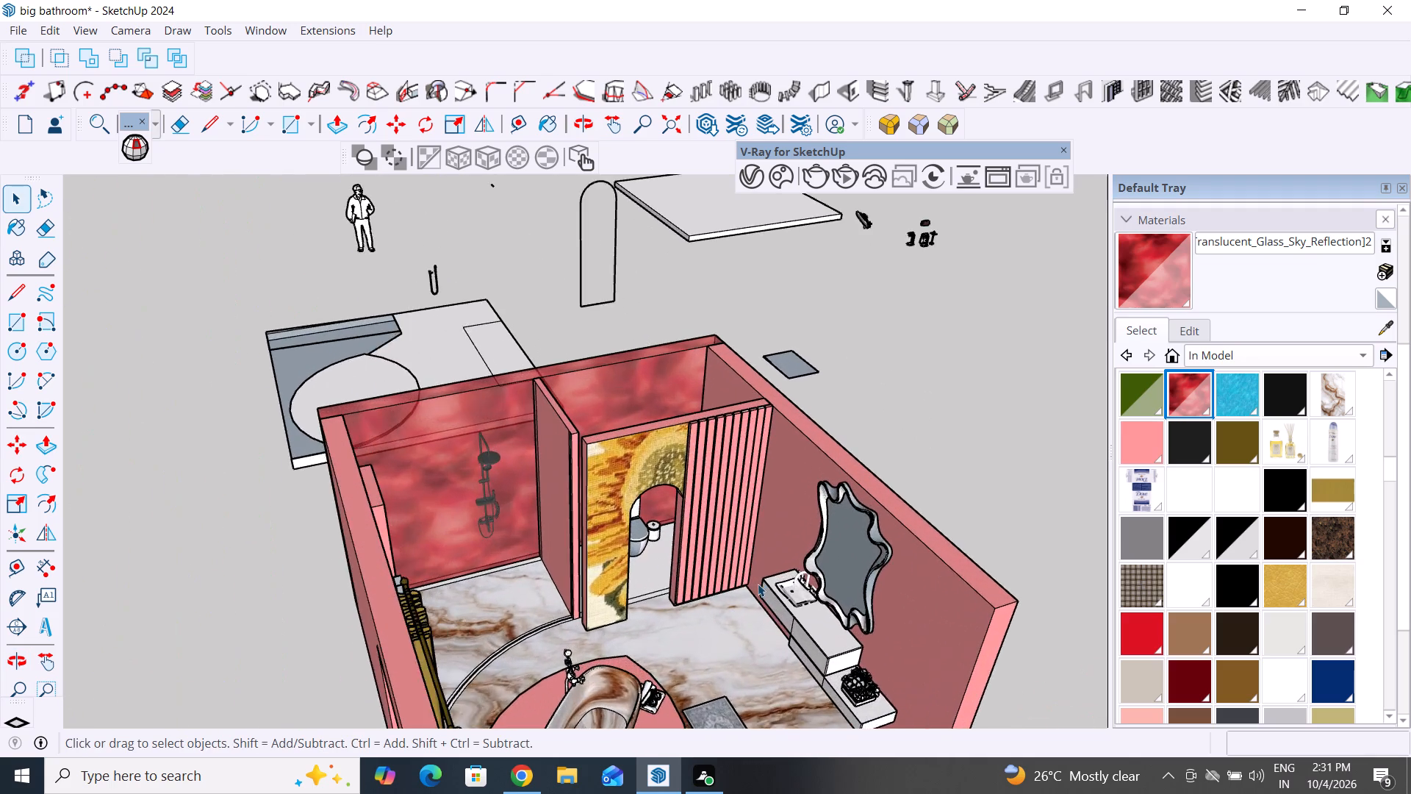
pyautogui.scroll(3, 754, 580)
pyautogui.moveTo(722, 625); pyautogui.dragTo(844, 646, button='middle')
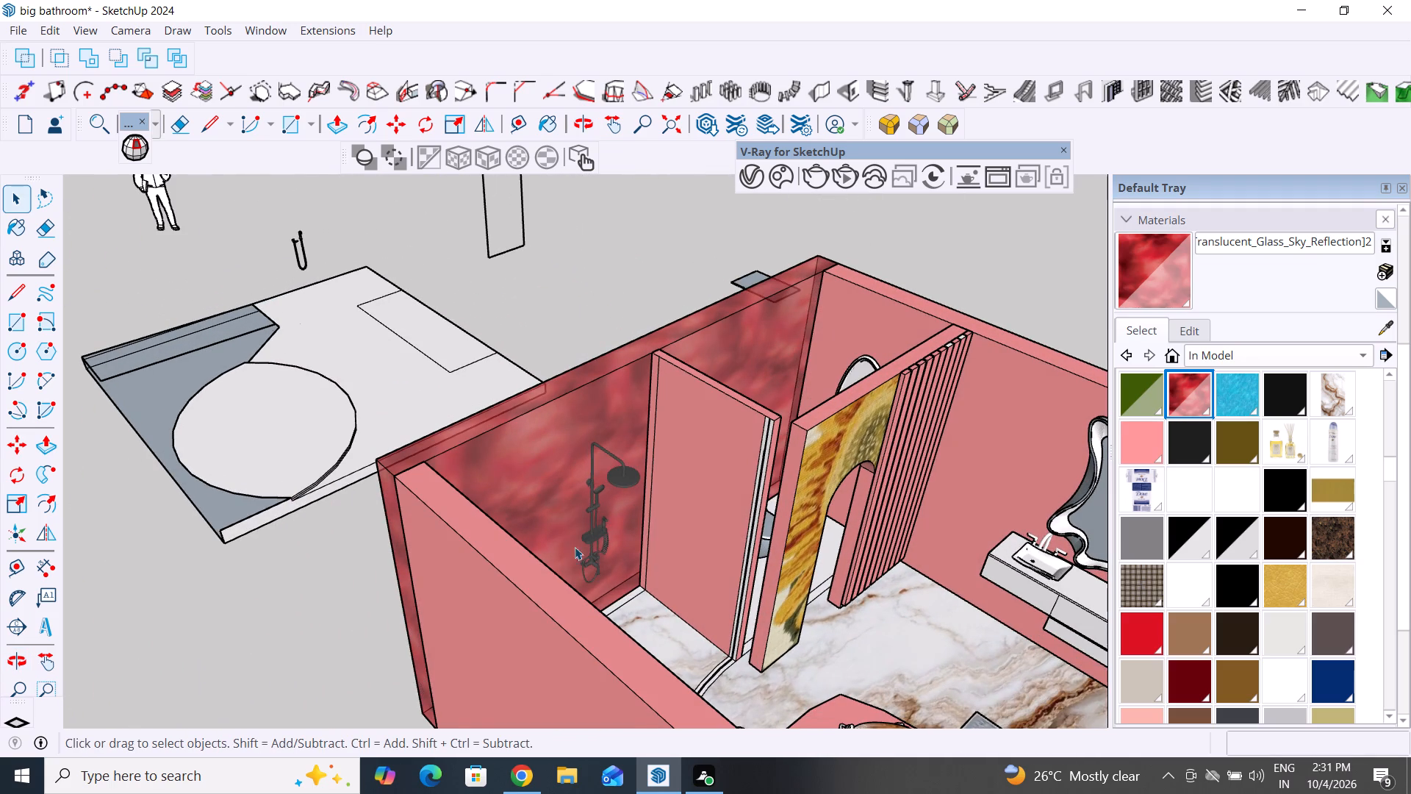
pyautogui.scroll(-4, 539, 550)
pyautogui.scroll(4, 521, 562)
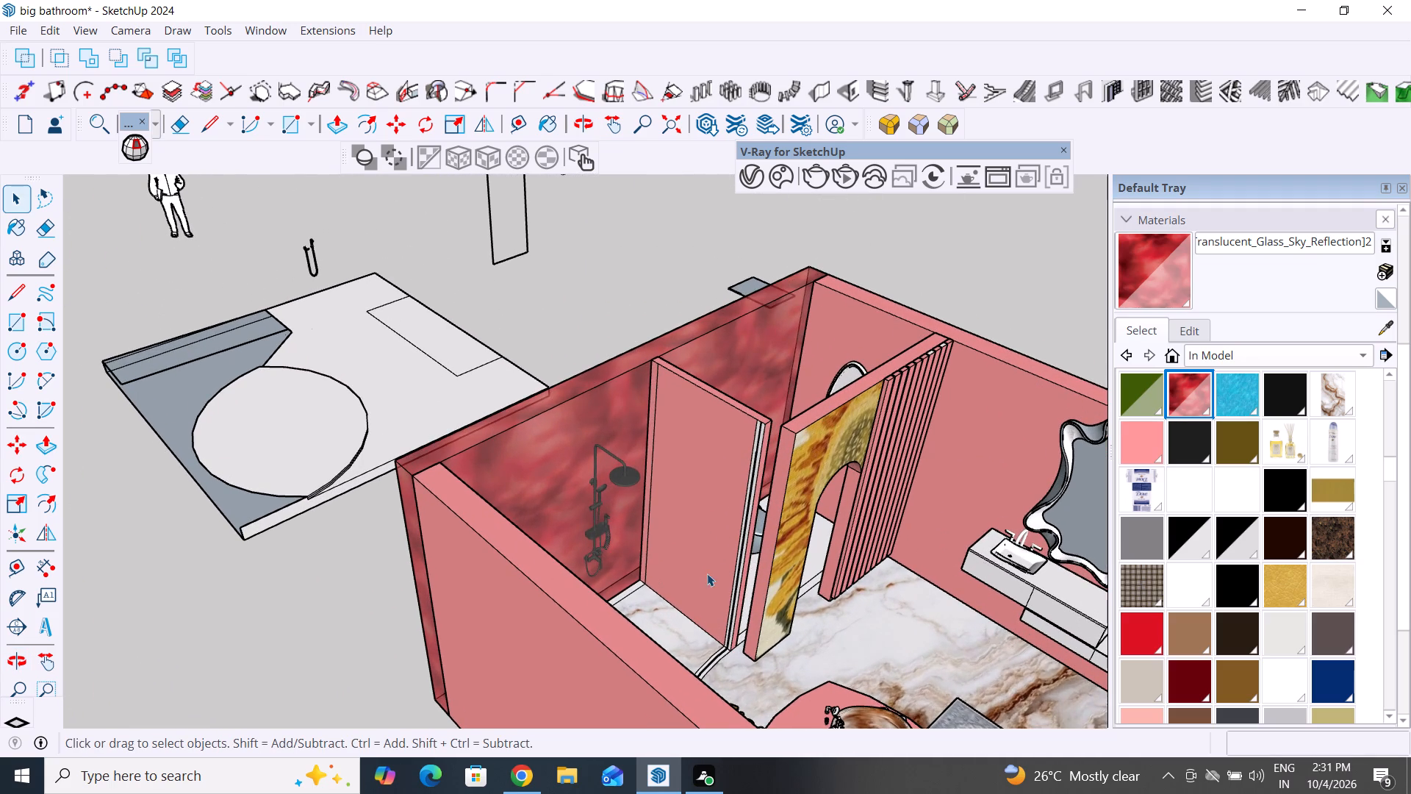
pyautogui.moveTo(708, 573); pyautogui.dragTo(421, 489, button='middle')
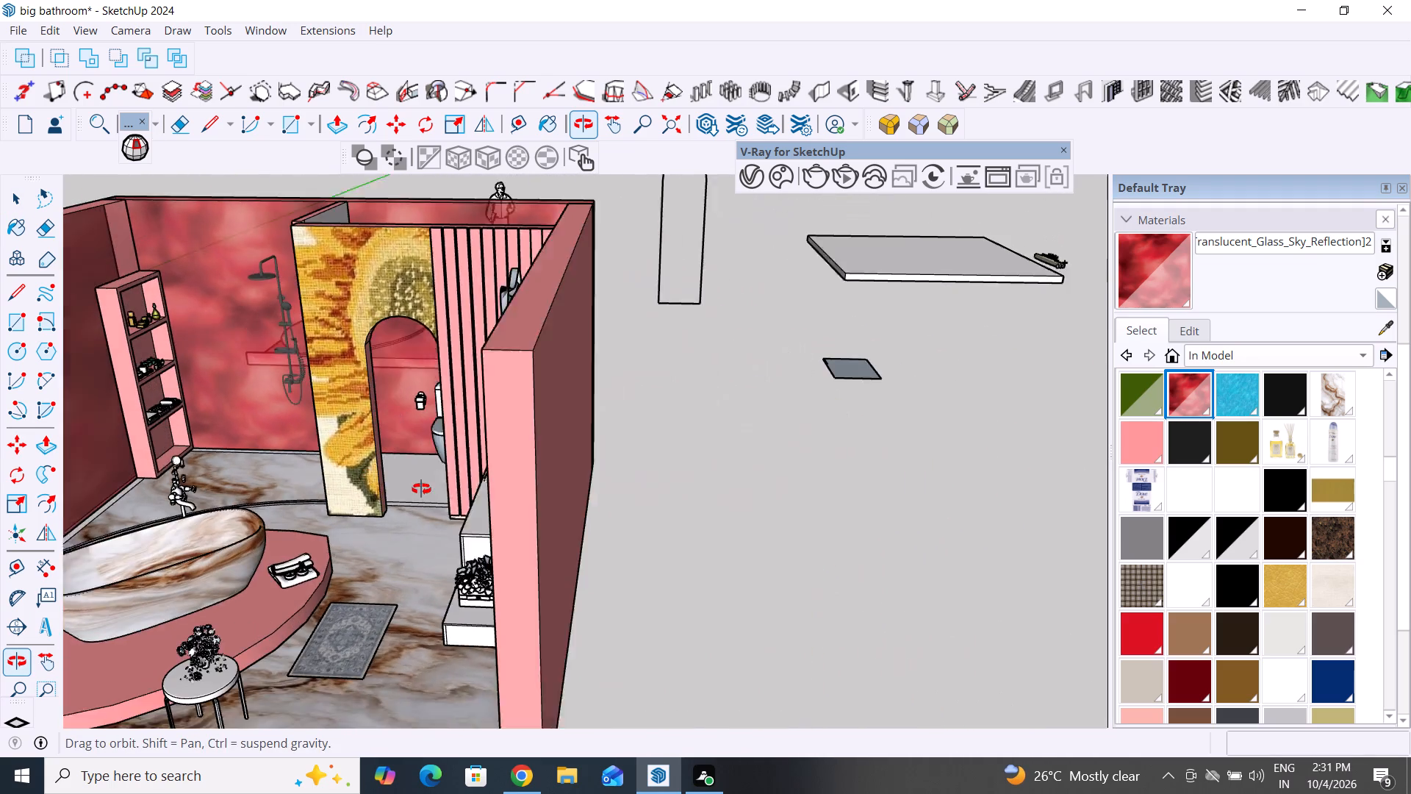
pyautogui.moveTo(421, 489); pyautogui.dragTo(517, 501, button='middle')
pyautogui.scroll(-1, 530, 520)
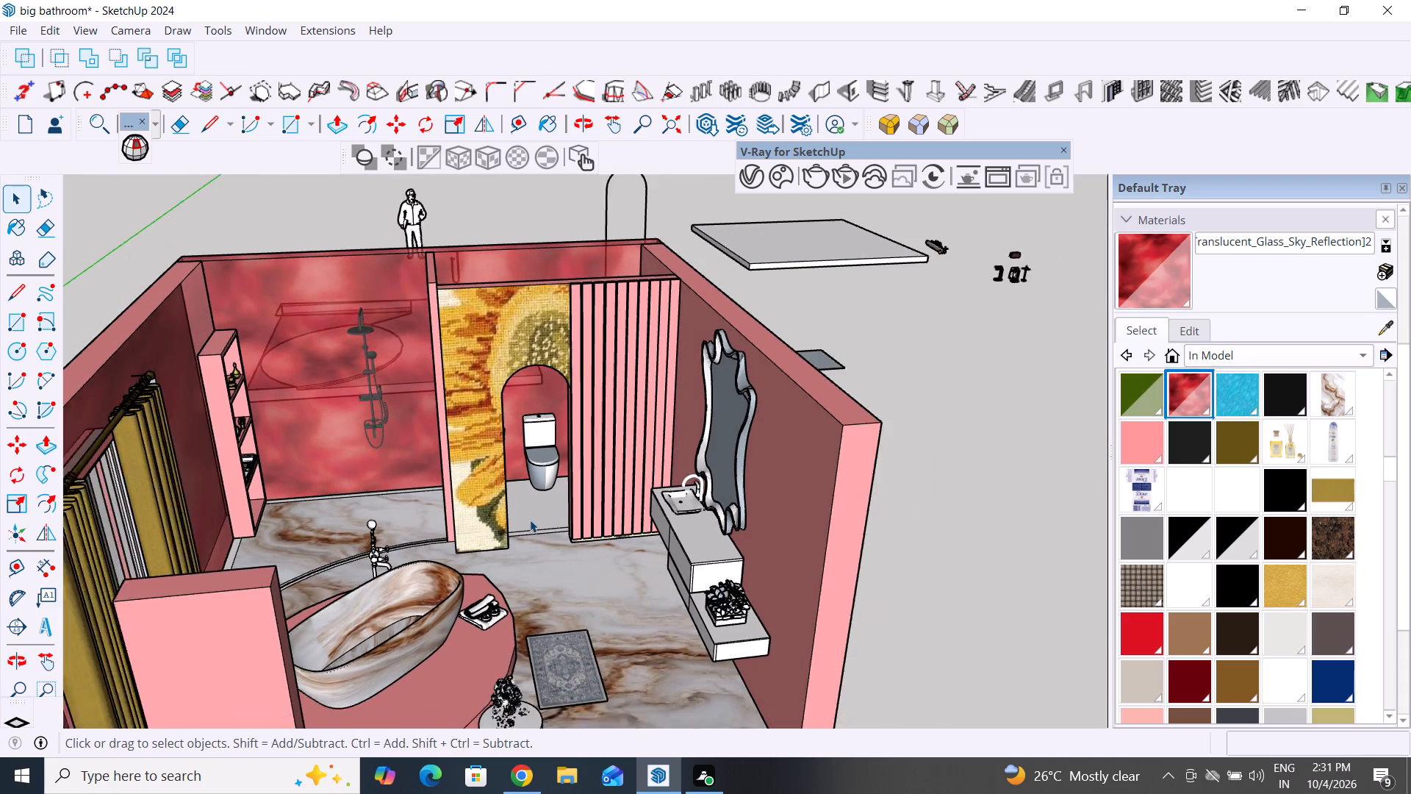
pyautogui.scroll(-2, 530, 520)
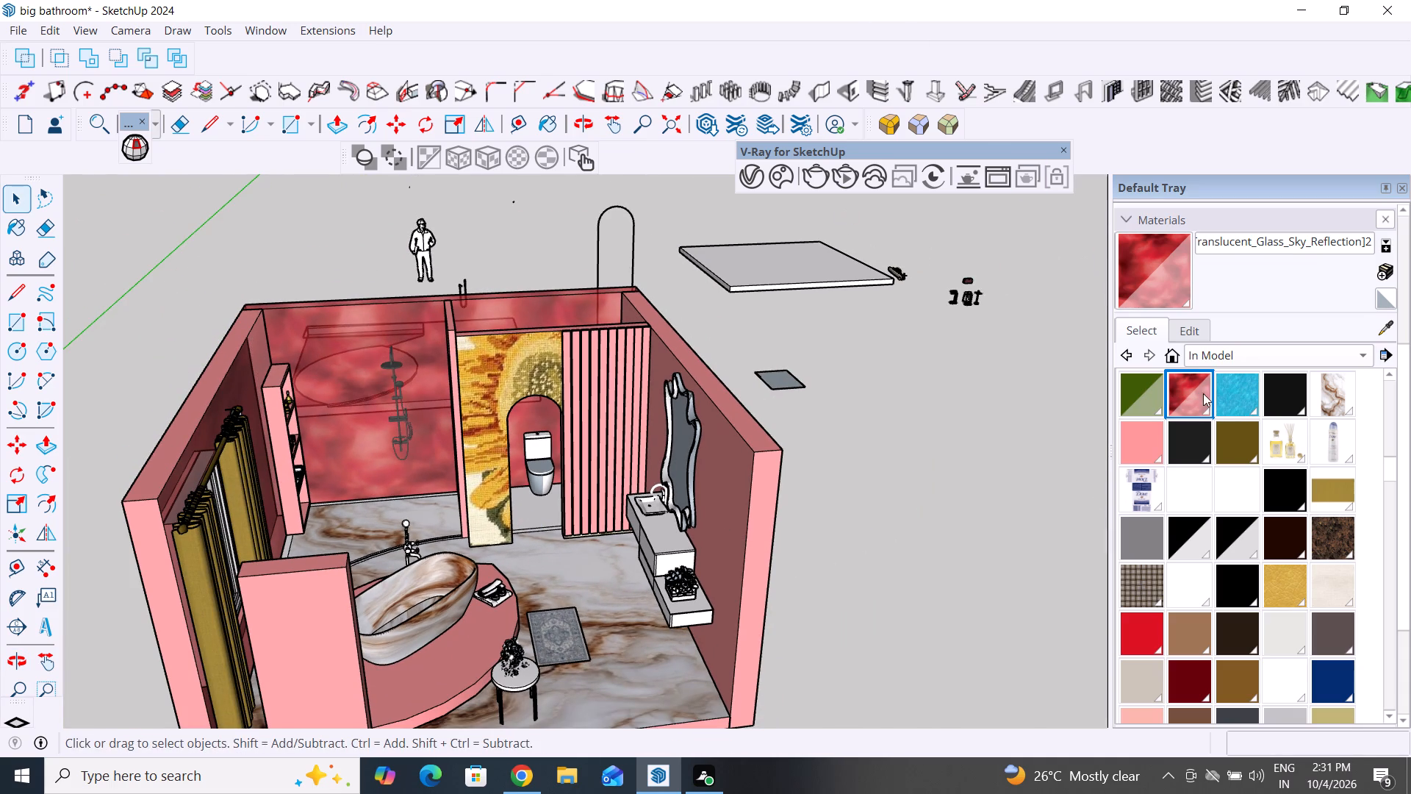
# Open the red translucent glass material's color and texture settings for editing.
pyautogui.click(1205, 328)
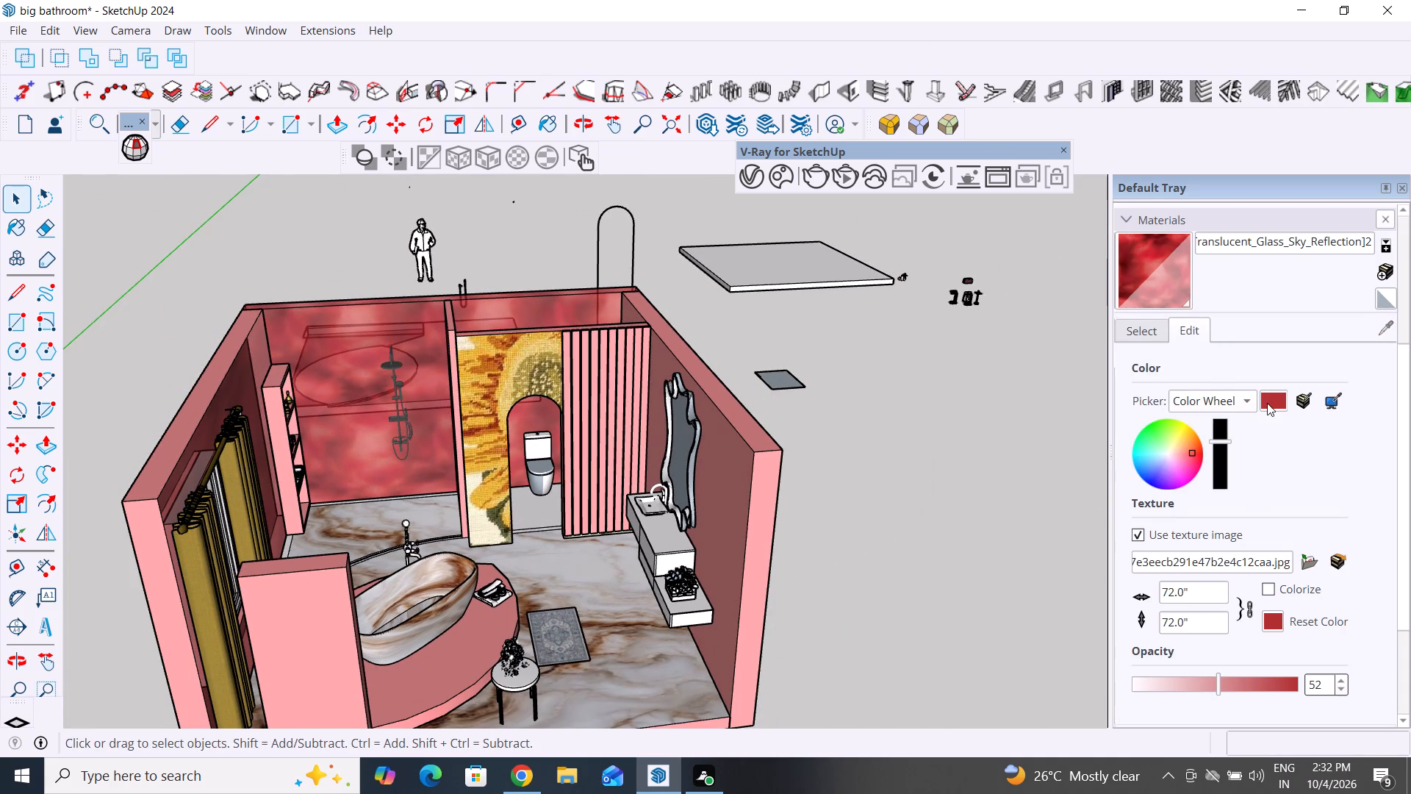
pyautogui.click(1271, 401)
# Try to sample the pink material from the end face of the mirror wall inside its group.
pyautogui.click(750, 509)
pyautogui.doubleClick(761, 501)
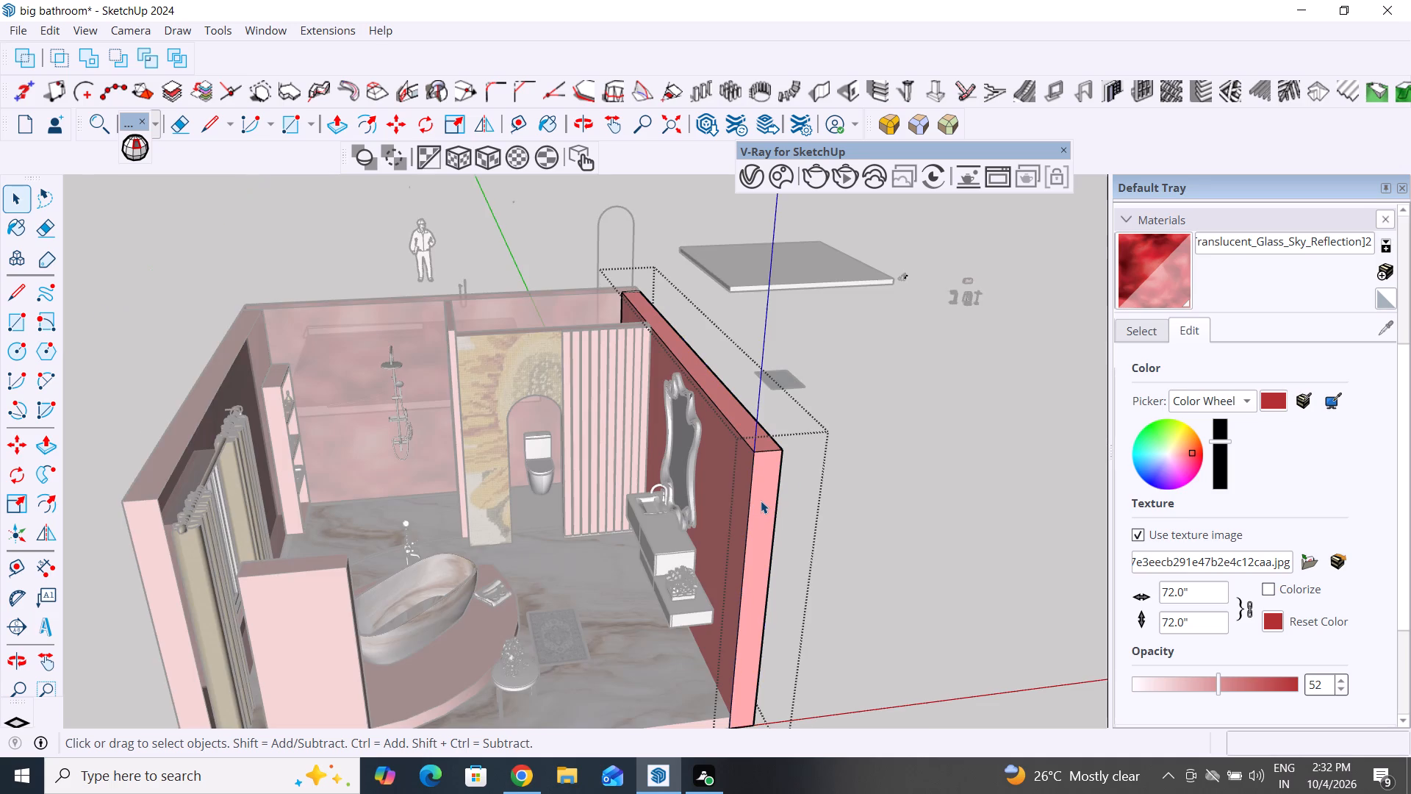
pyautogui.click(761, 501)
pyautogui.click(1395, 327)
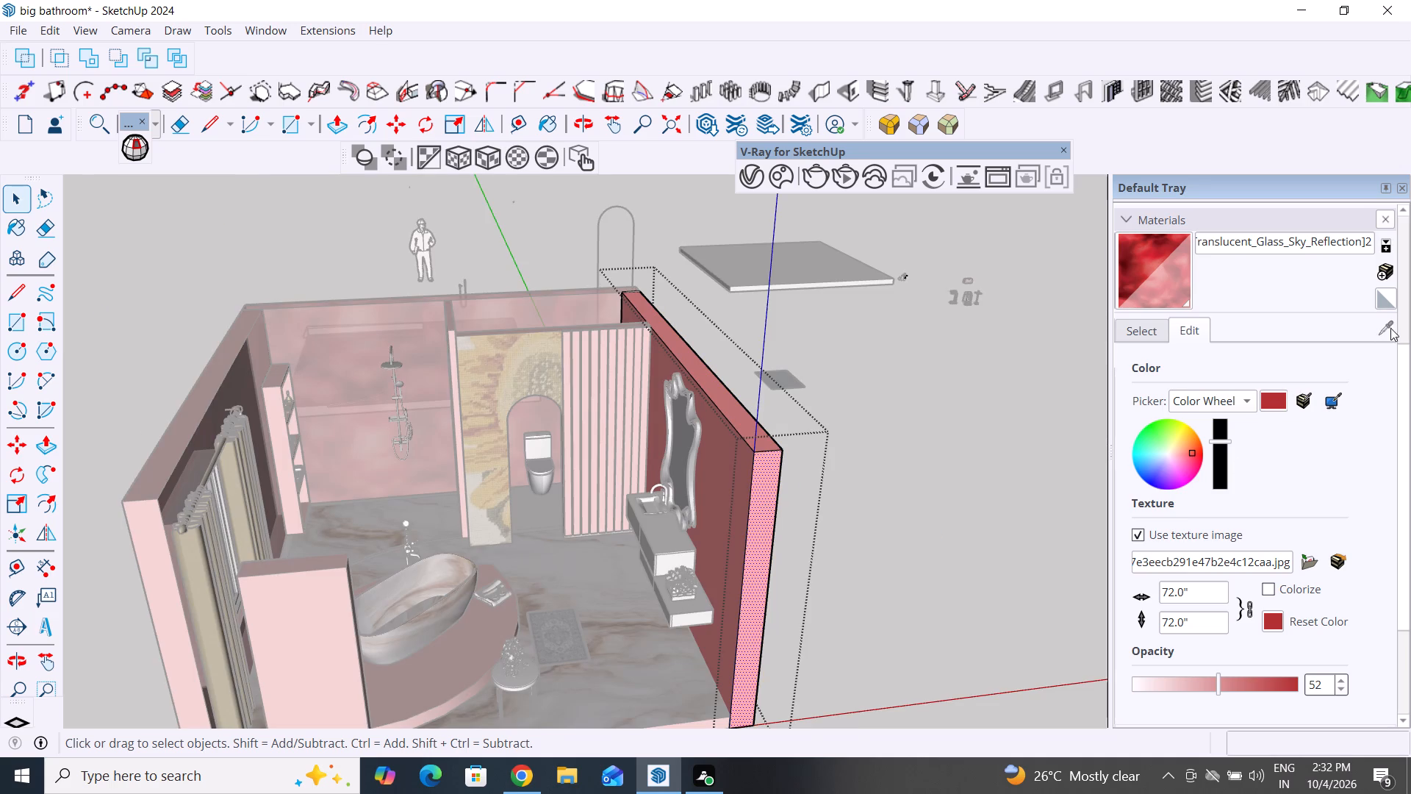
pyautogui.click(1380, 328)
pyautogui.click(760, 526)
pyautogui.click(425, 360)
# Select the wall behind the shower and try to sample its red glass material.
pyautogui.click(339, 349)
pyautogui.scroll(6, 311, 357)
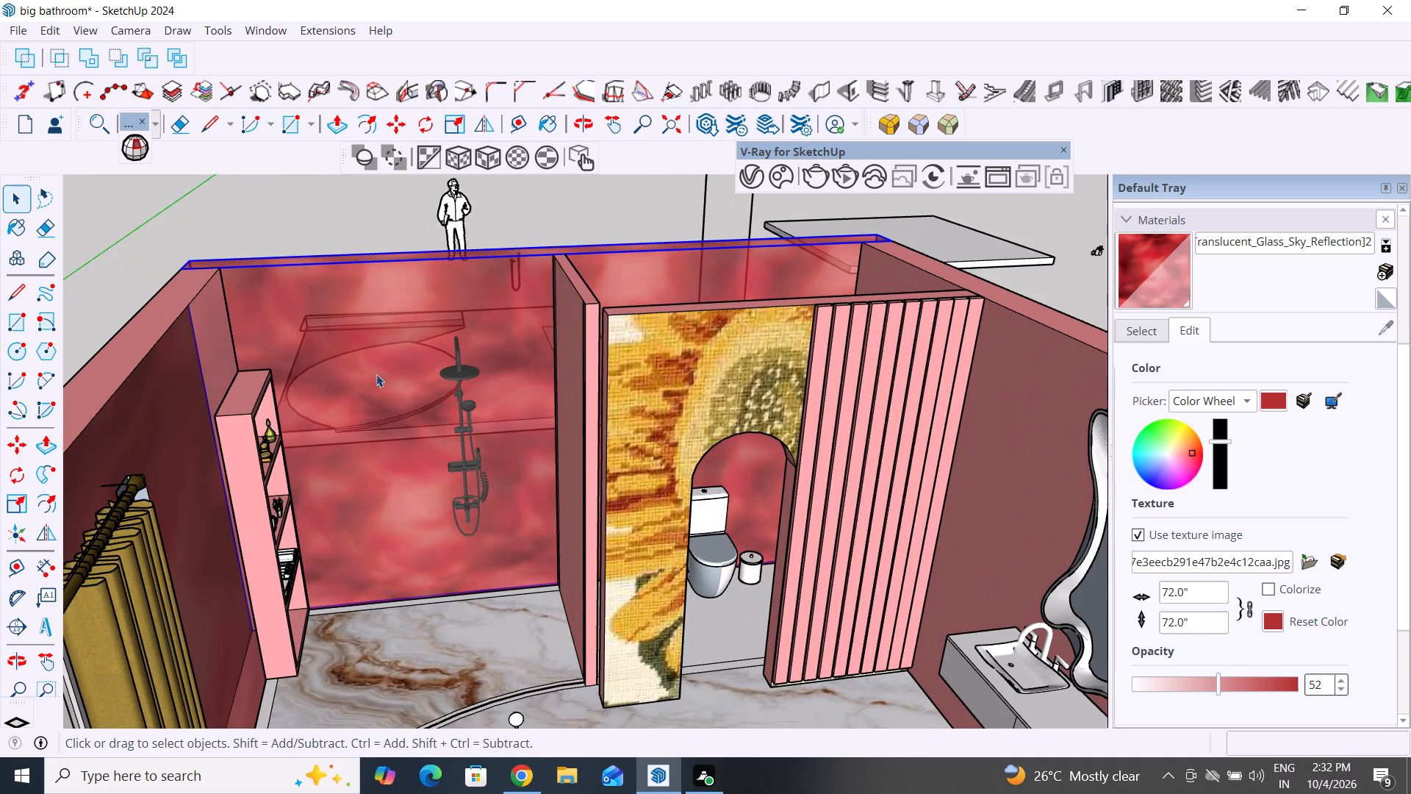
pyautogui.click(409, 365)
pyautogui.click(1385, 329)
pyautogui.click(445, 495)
# Undo the red glass material on the wall behind the shower and toilet, and leave the wall's group.
pyautogui.scroll(-5, 475, 412)
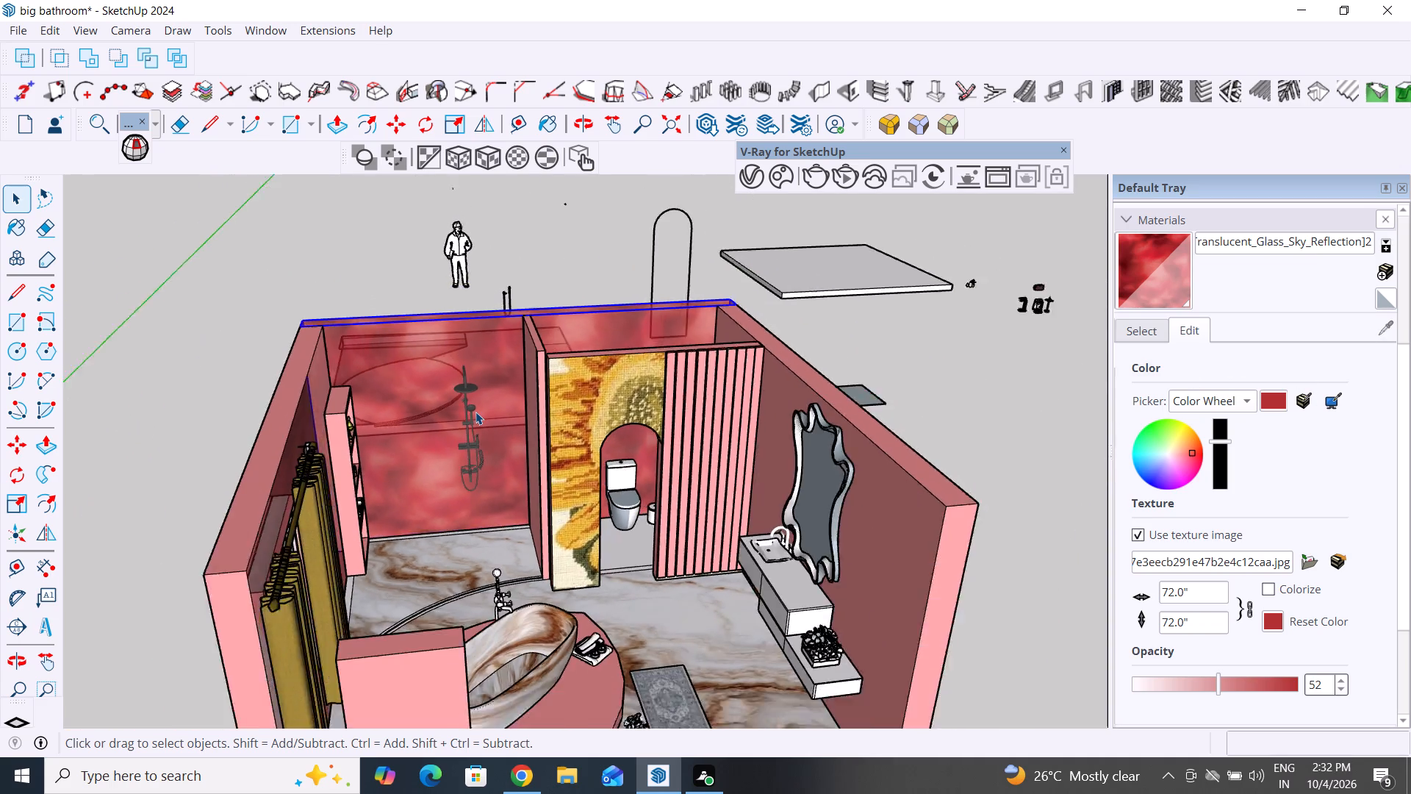
pyautogui.scroll(-5, 475, 412)
pyautogui.moveTo(485, 525); pyautogui.dragTo(446, 613, button='middle')
pyautogui.scroll(2, 388, 523)
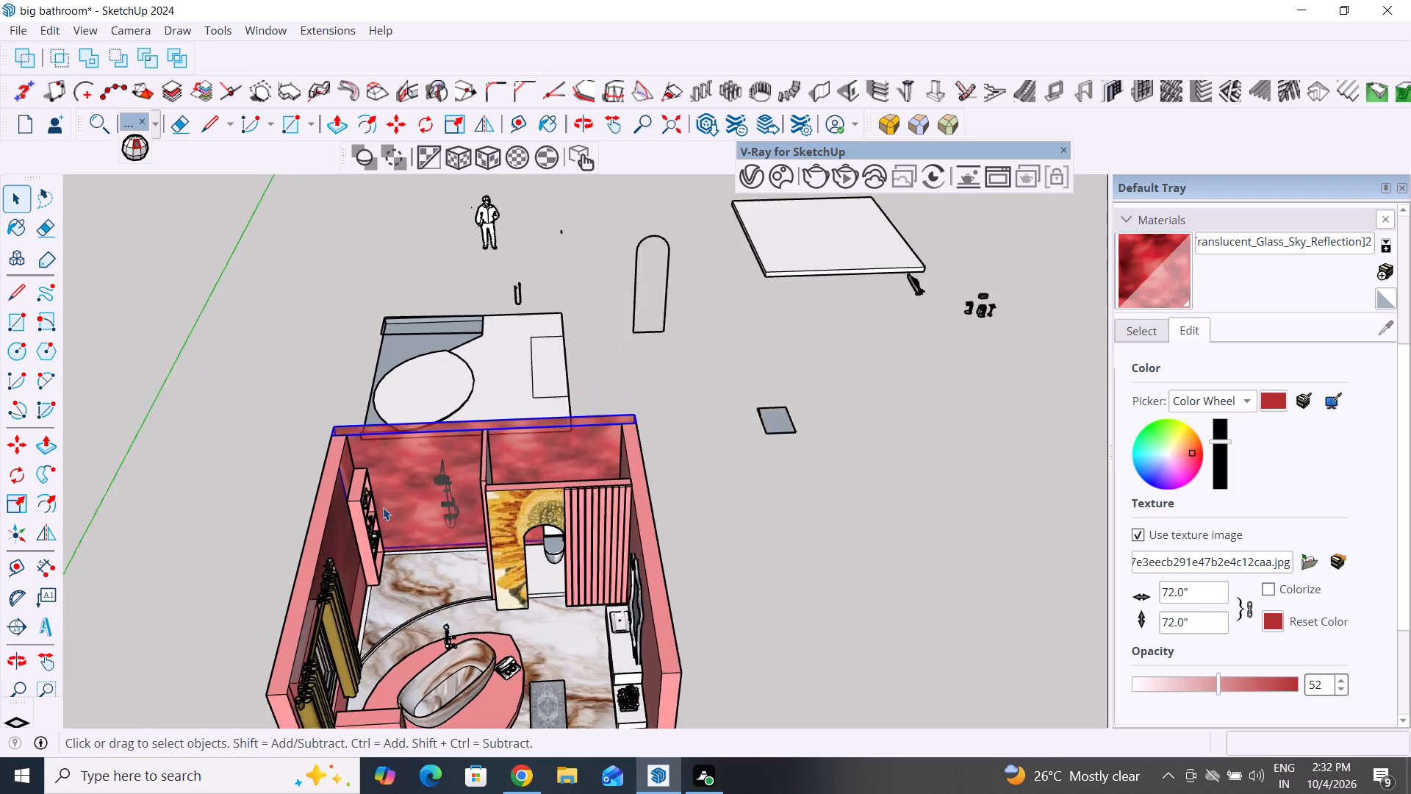
pyautogui.scroll(3, 383, 507)
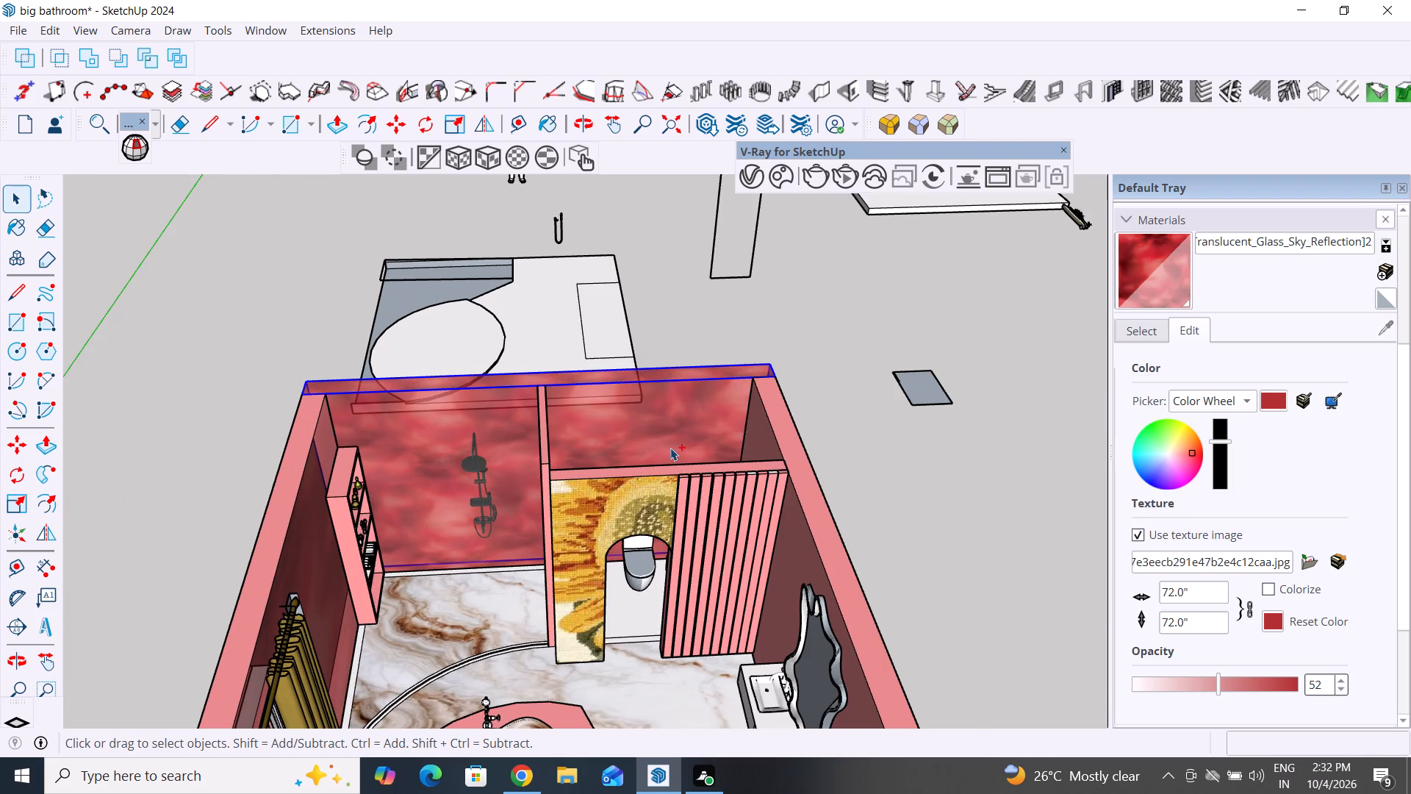
pyautogui.hotkey('ctrl', 'z')
pyautogui.hotkey('ctrl', 'z')
pyautogui.hotkey('ctrl', 'z')
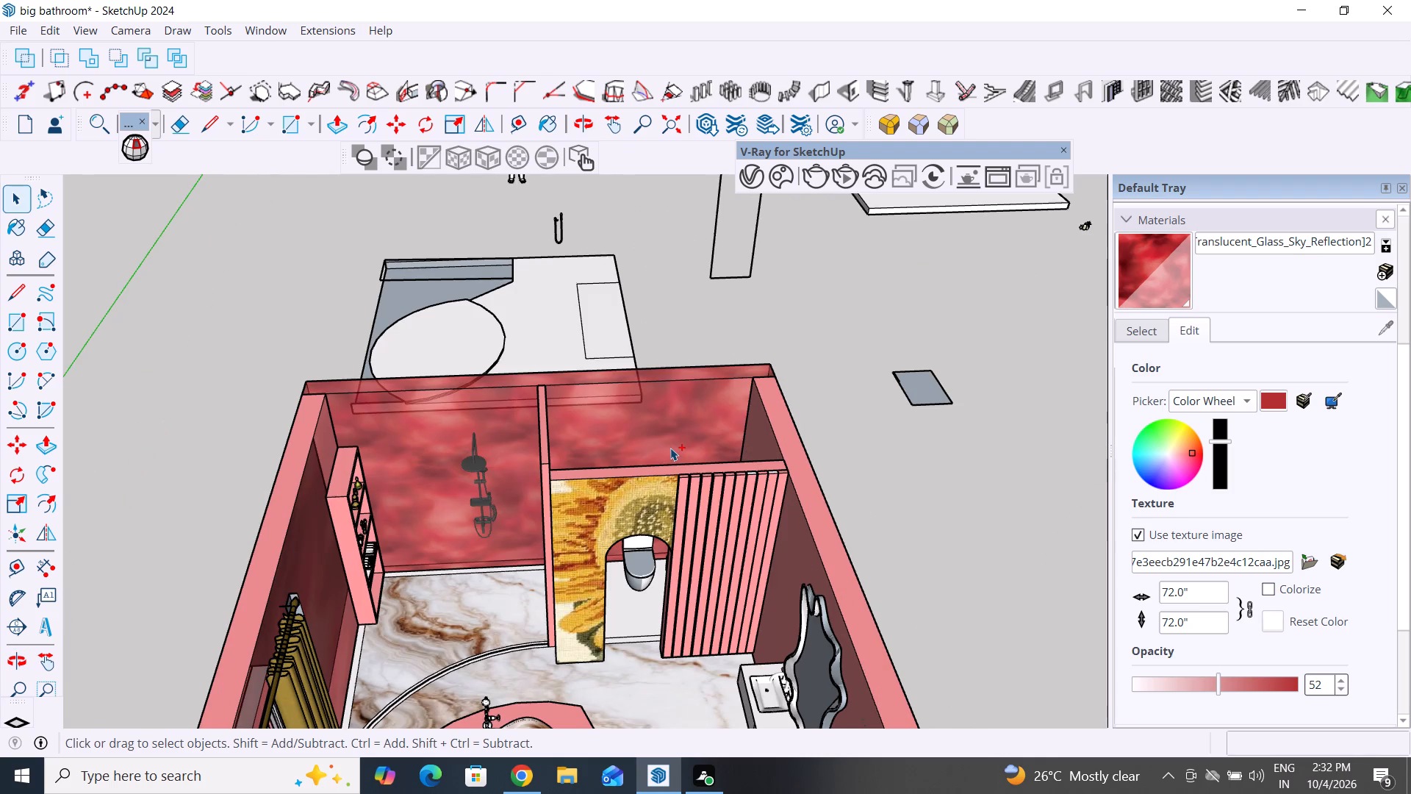
pyautogui.hotkey('ctrl', 'z')
pyautogui.hotkey('ctrl', 'z')
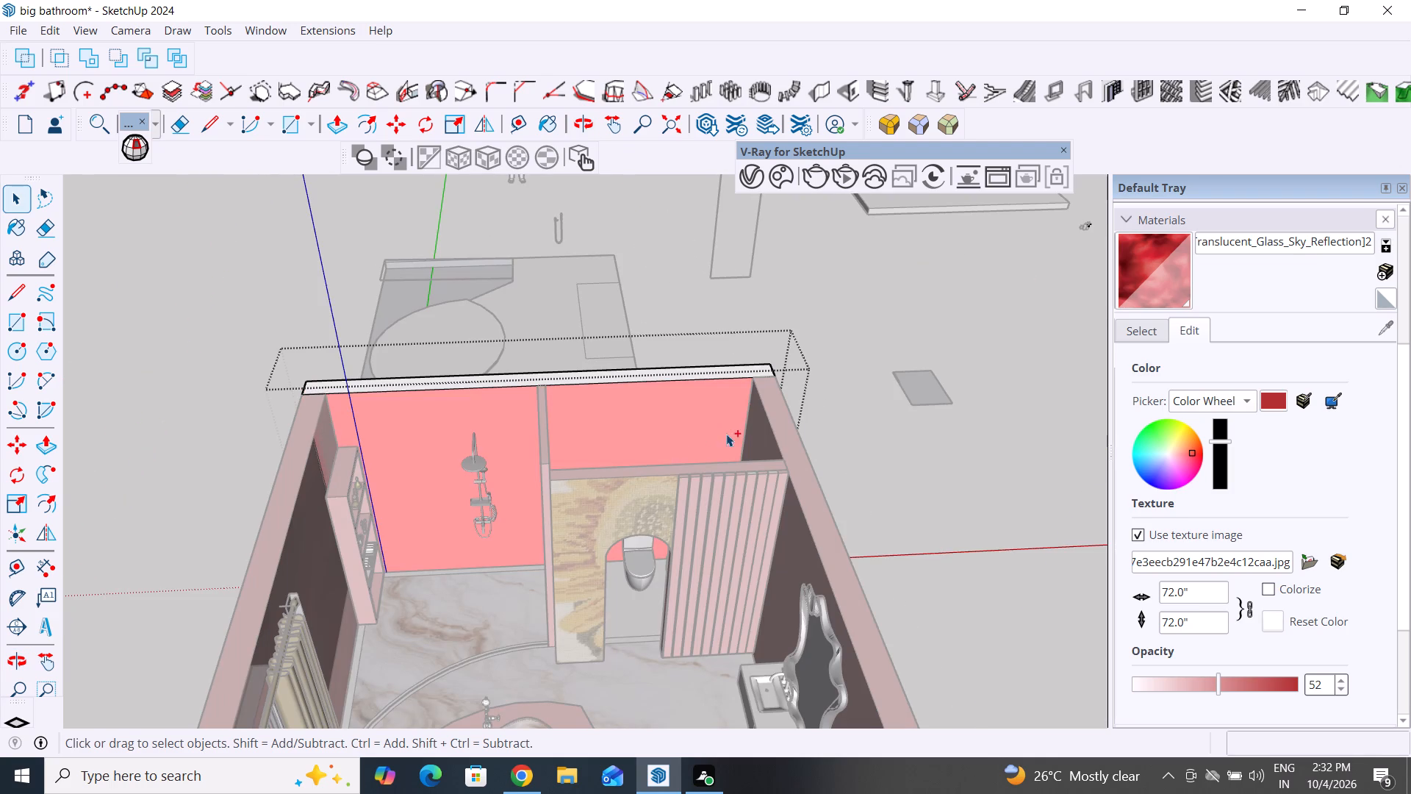
pyautogui.click(846, 453)
# Examine the bathroom's walls, partition and fixtures from several angles with the red glass removed from the back wall.
pyautogui.scroll(-3, 923, 489)
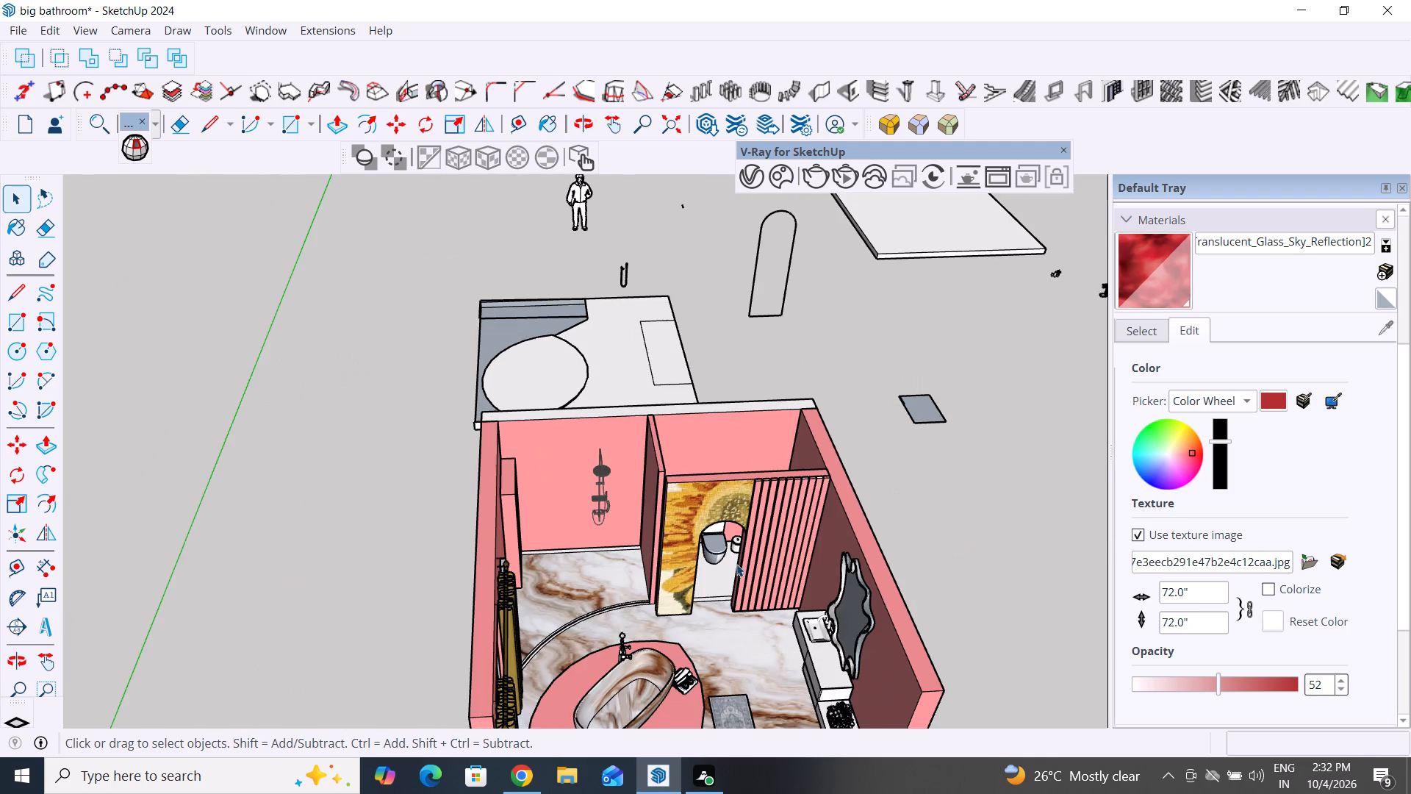
pyautogui.moveTo(608, 568); pyautogui.dragTo(464, 506, button='middle')
pyautogui.click(781, 584)
pyautogui.scroll(5, 495, 487)
pyautogui.scroll(2, 394, 582)
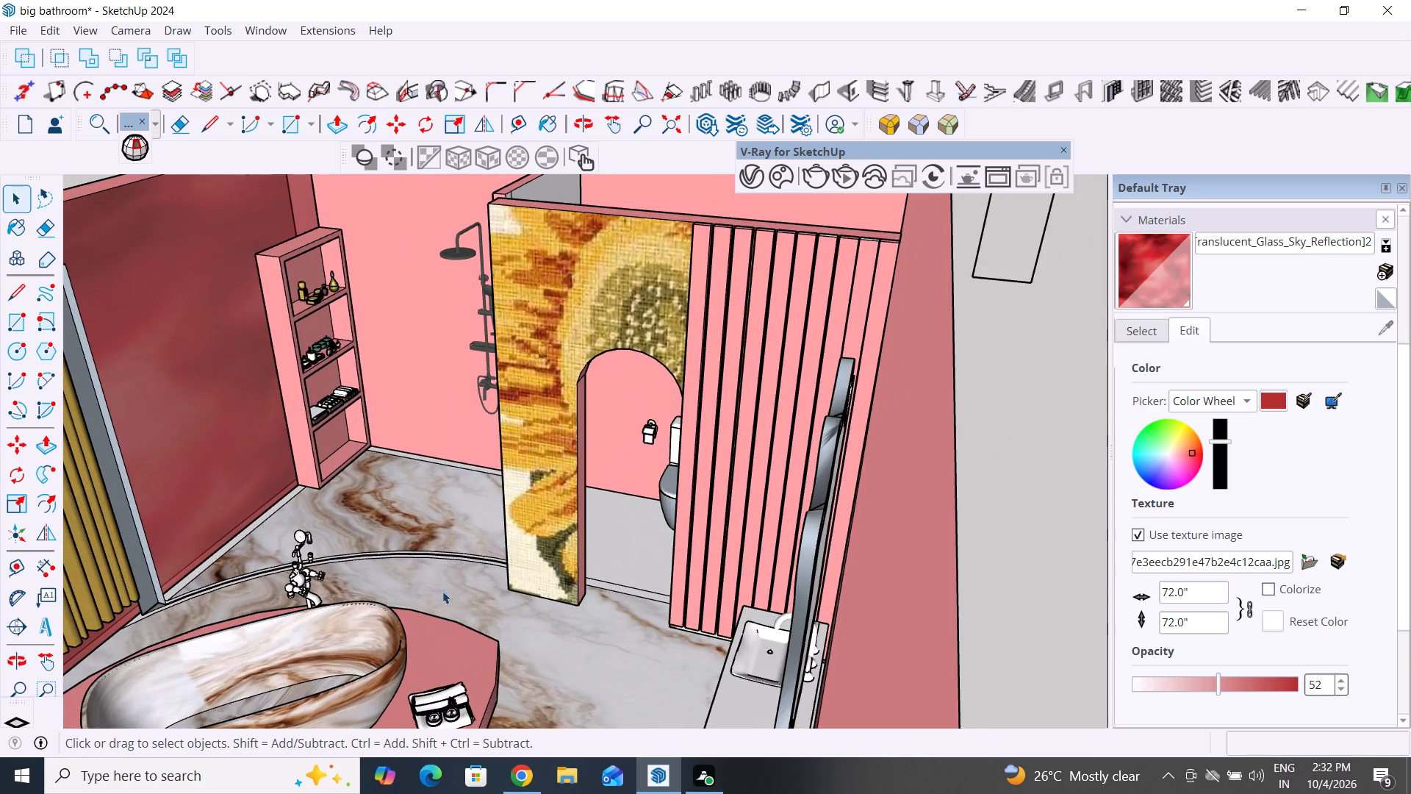
pyautogui.moveTo(548, 618); pyautogui.dragTo(789, 634, button='middle')
pyautogui.scroll(1, 787, 633)
pyautogui.scroll(-5, 416, 535)
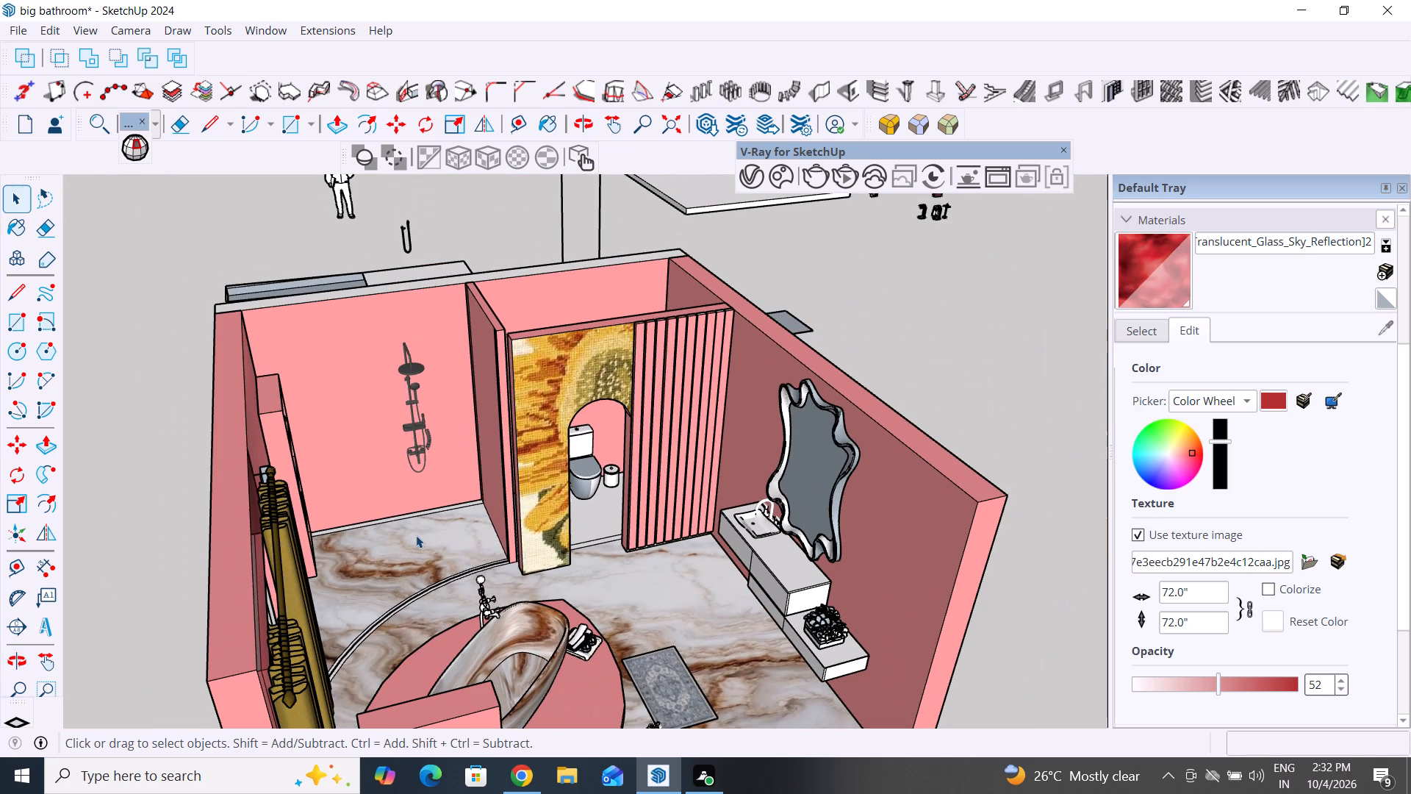
pyautogui.scroll(-2, 572, 487)
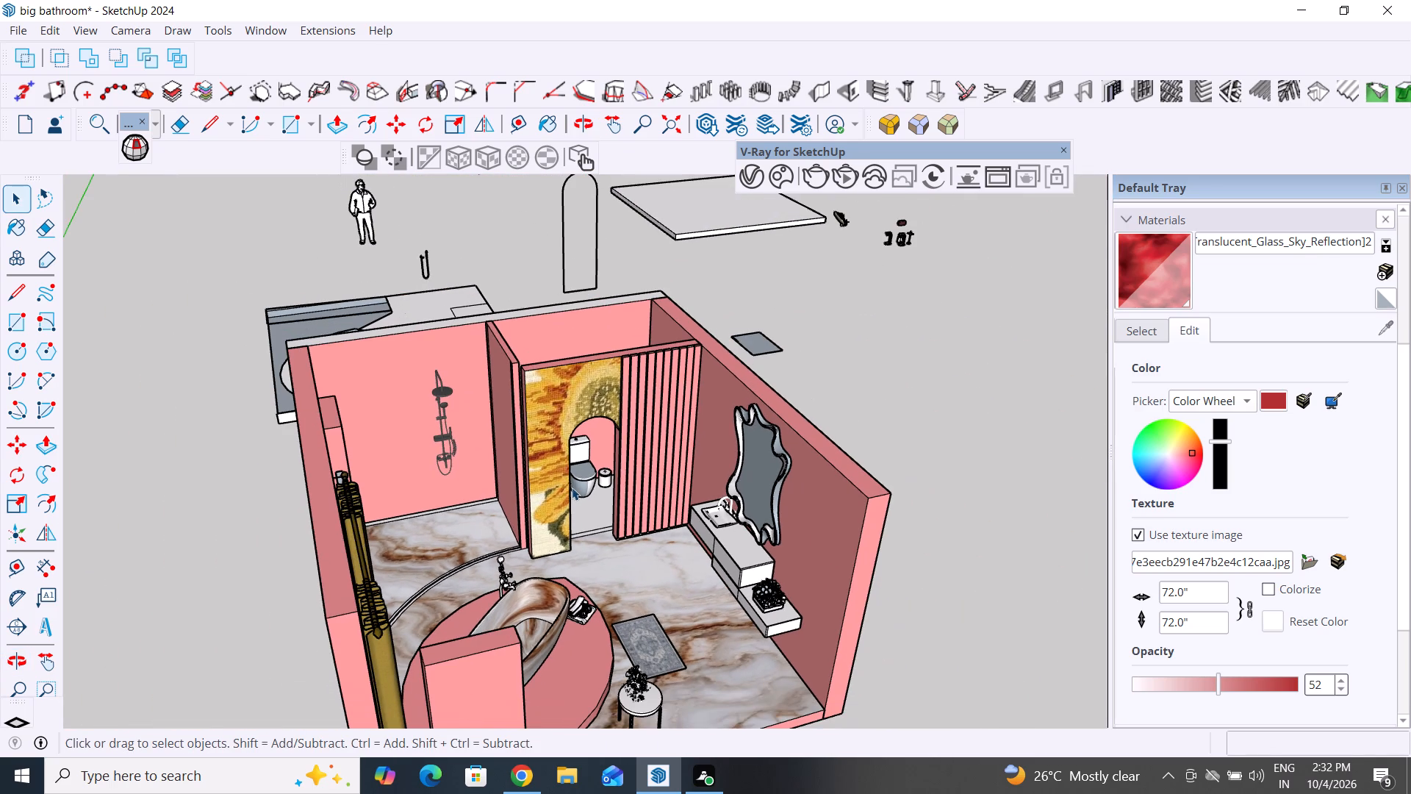
pyautogui.moveTo(661, 593); pyautogui.dragTo(738, 609, button='middle')
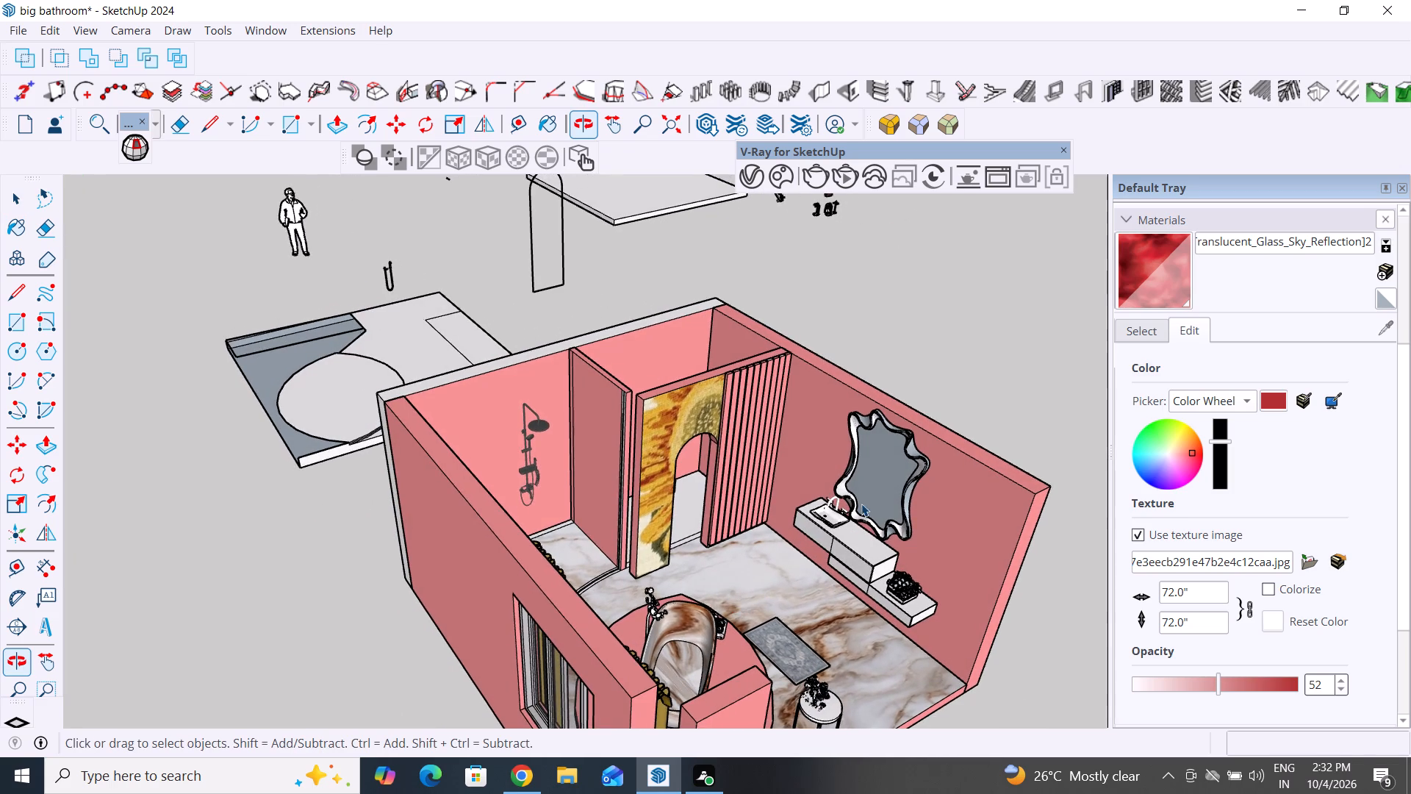
# Select the glass face inside the wavy-framed mirror above the washbasin and open the V-Ray Asset Editor.
pyautogui.scroll(9, 877, 486)
pyautogui.click(888, 457)
pyautogui.click(888, 457)
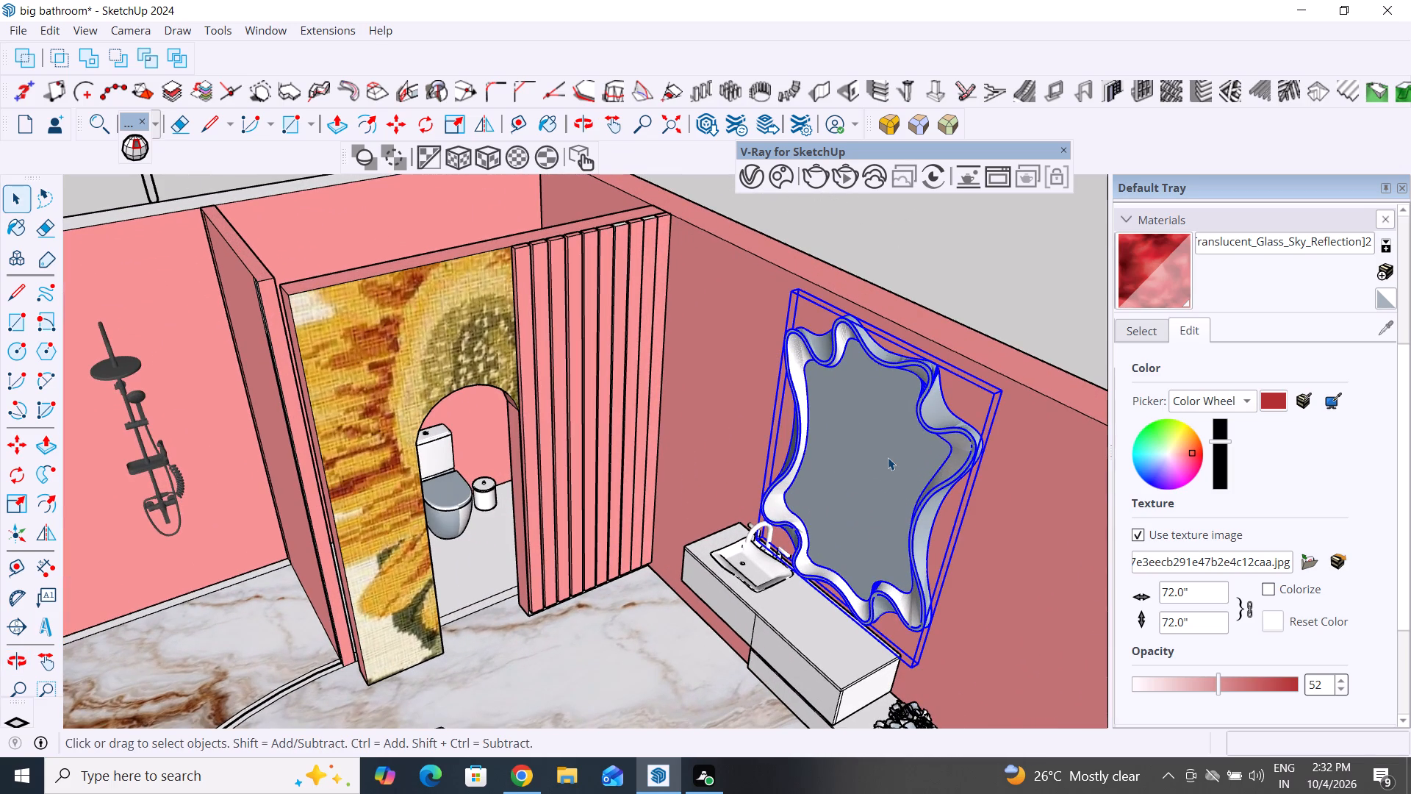
pyautogui.tripleClick(888, 441)
pyautogui.click(888, 441)
pyautogui.click(888, 441)
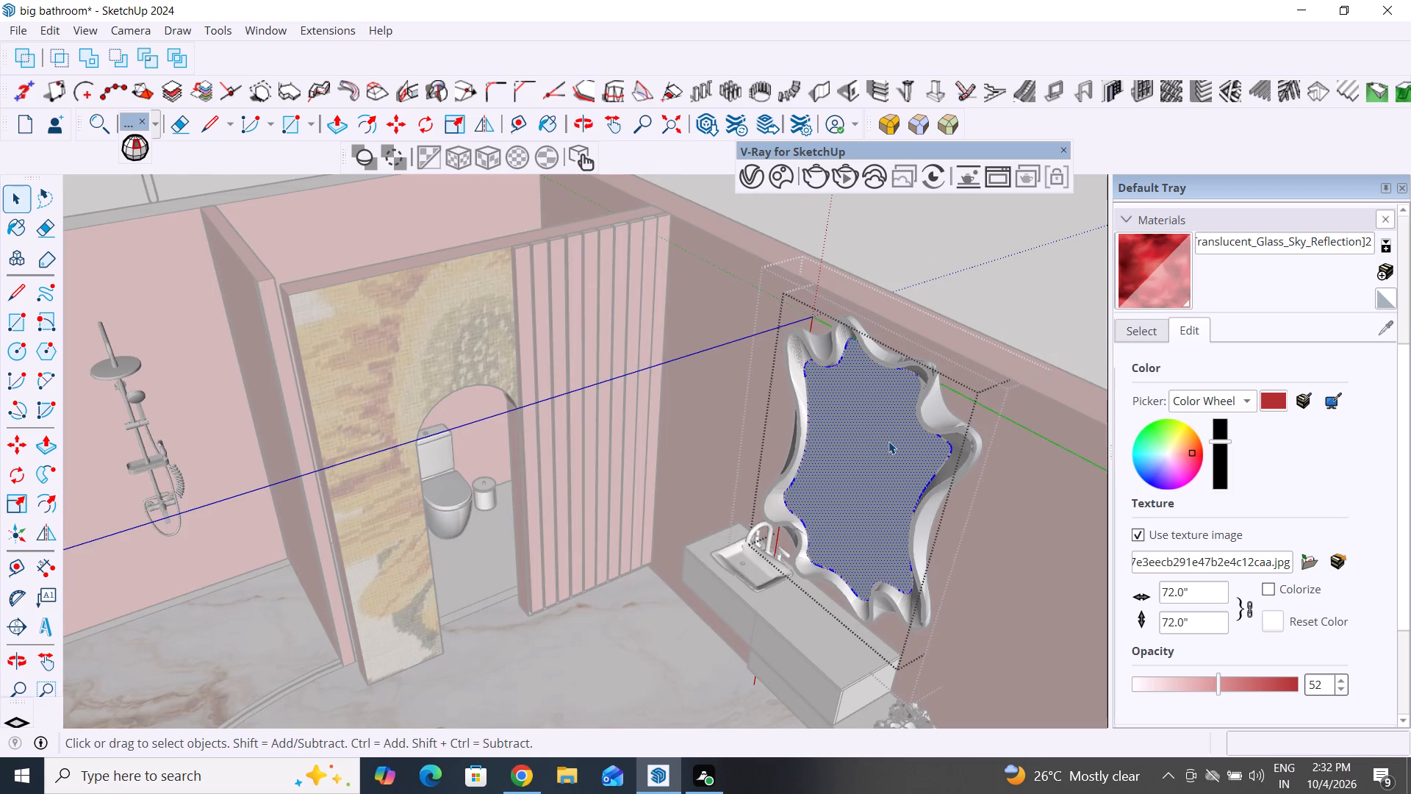
pyautogui.click(752, 179)
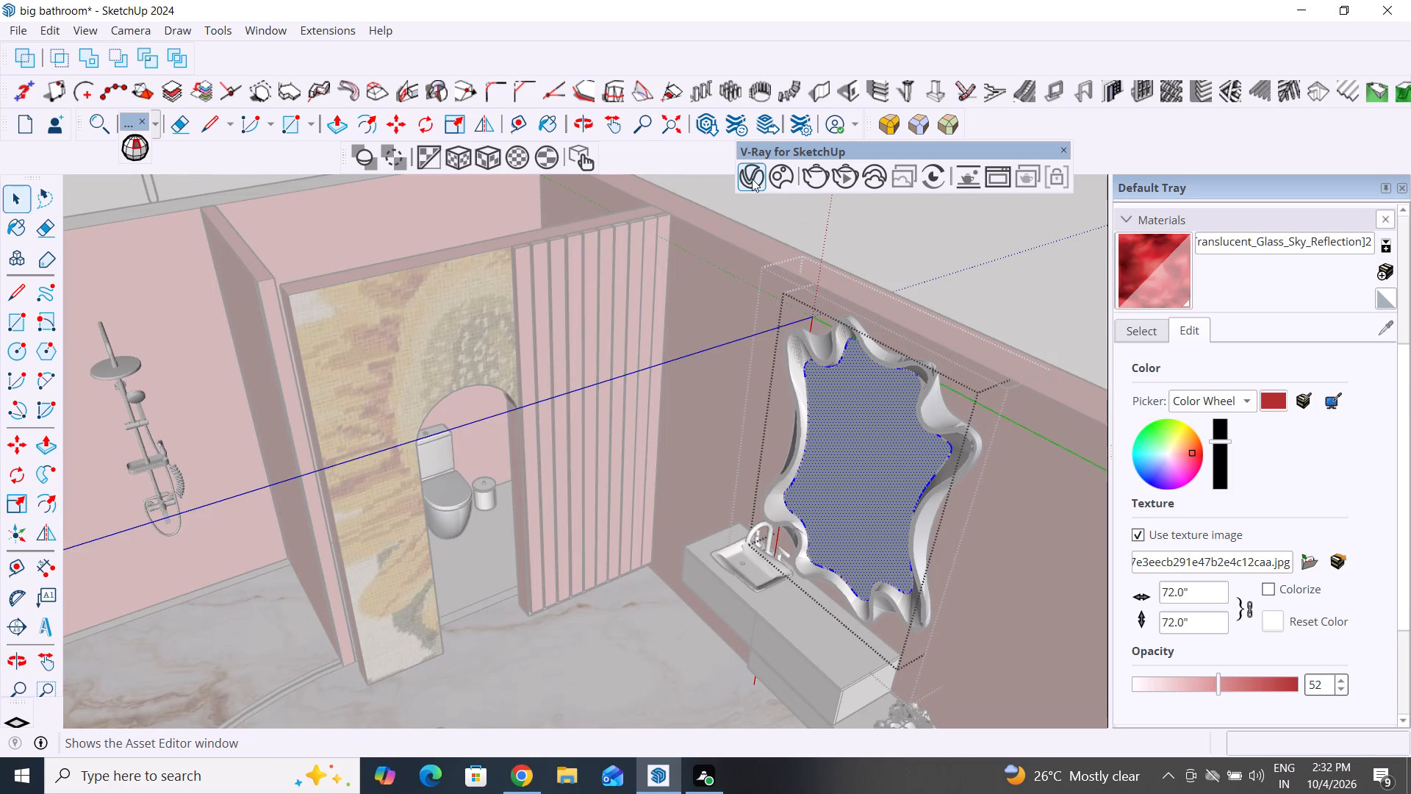
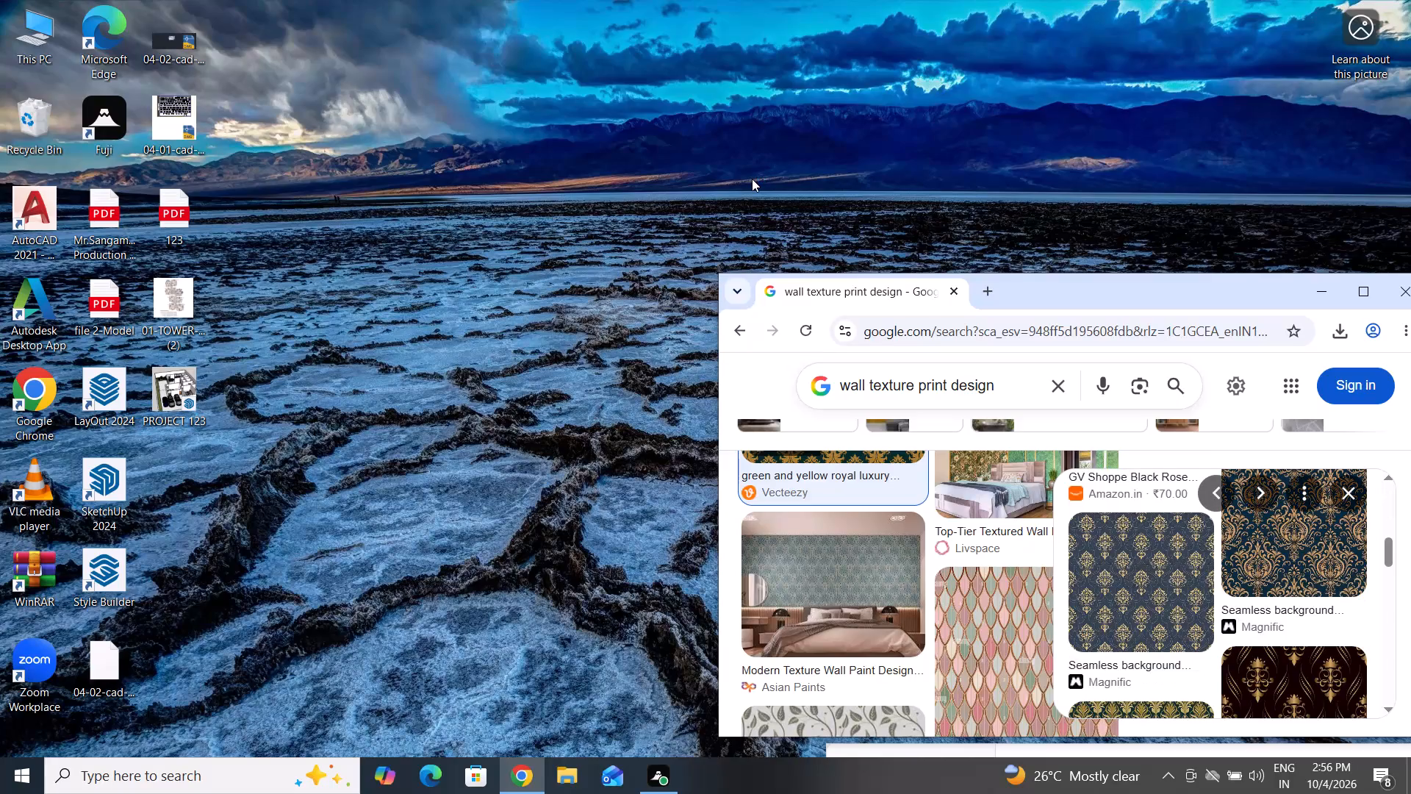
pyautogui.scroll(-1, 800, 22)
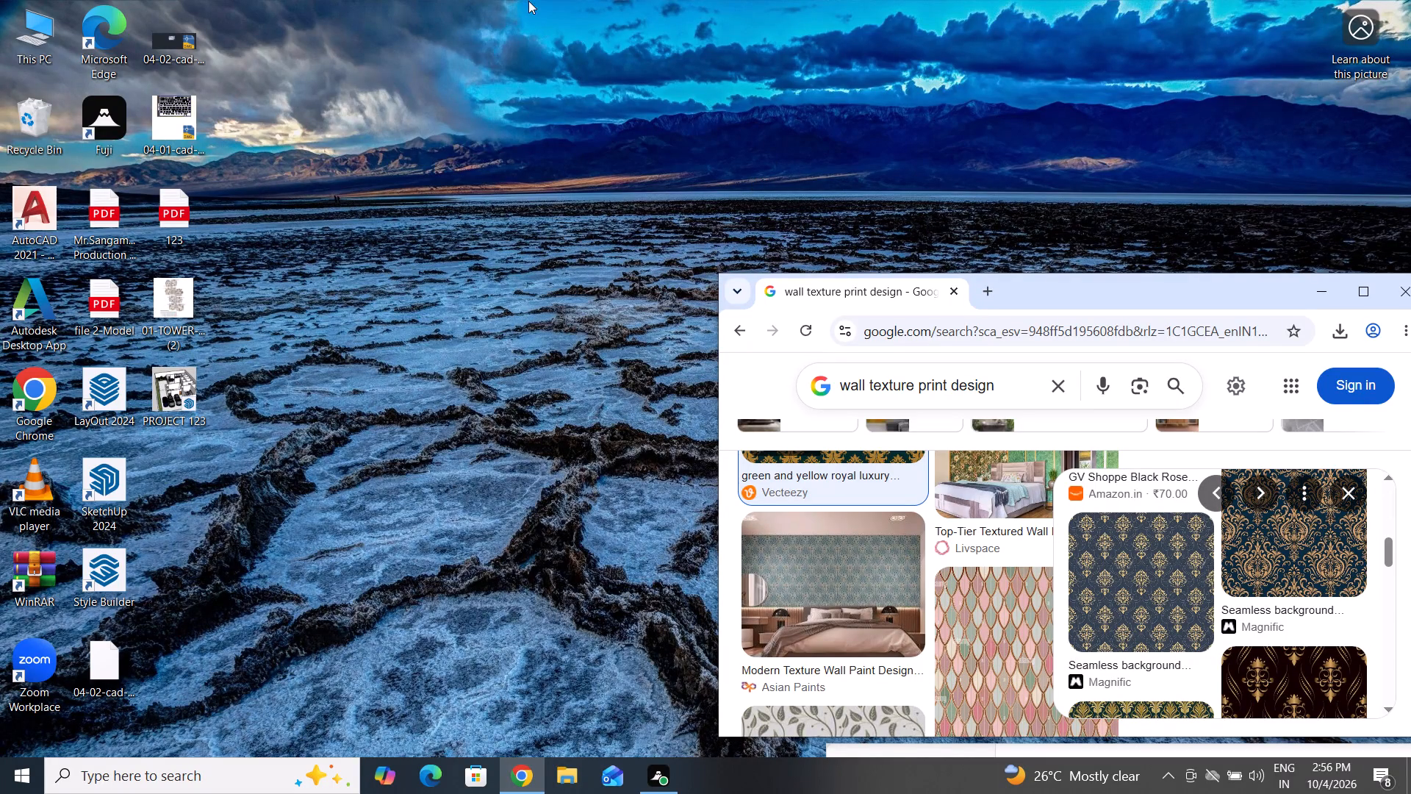
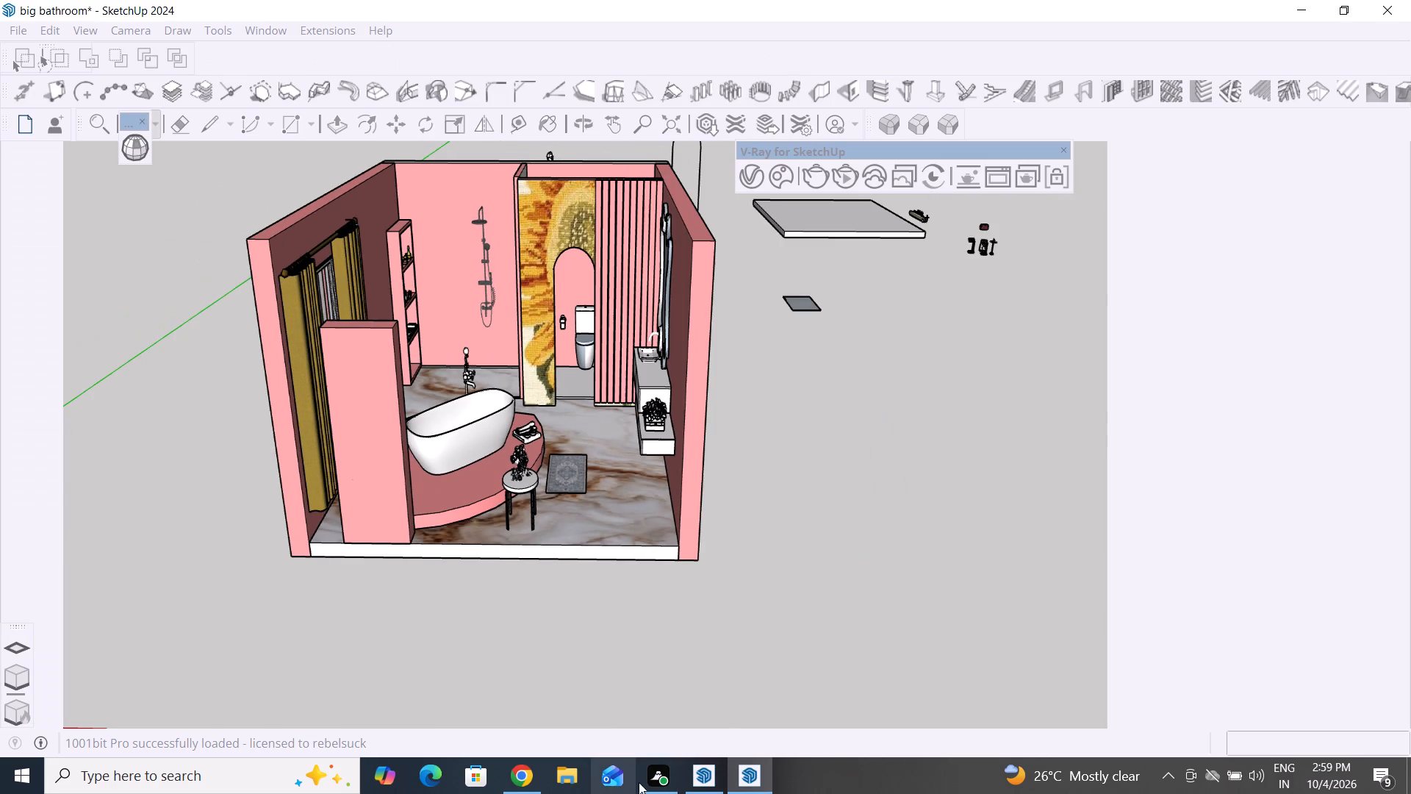
# Open the V-Ray Asset Editor and ignore the pending extension updates.
pyautogui.scroll(-1, 587, 705)
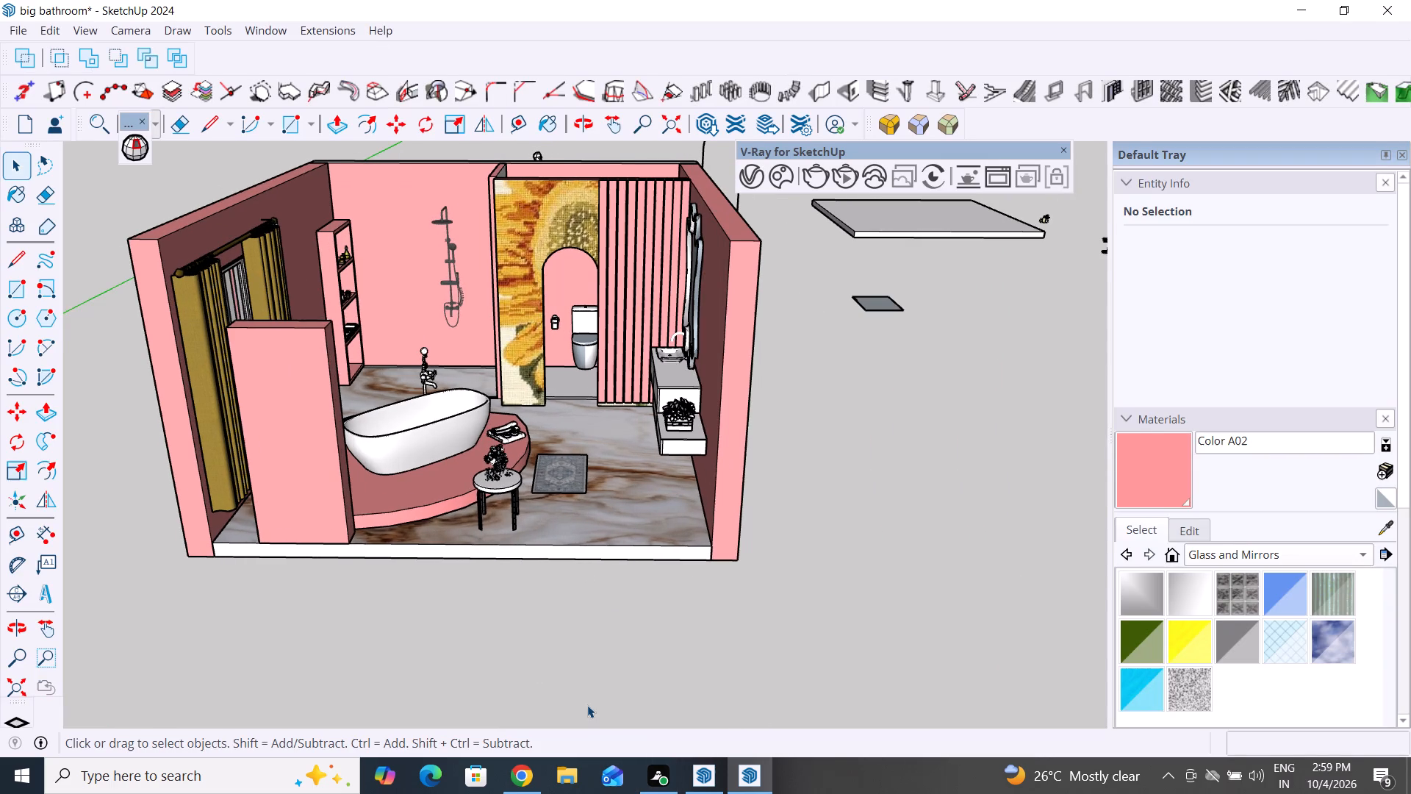
pyautogui.scroll(-3, 587, 705)
pyautogui.moveTo(633, 536); pyautogui.dragTo(644, 543, button='middle')
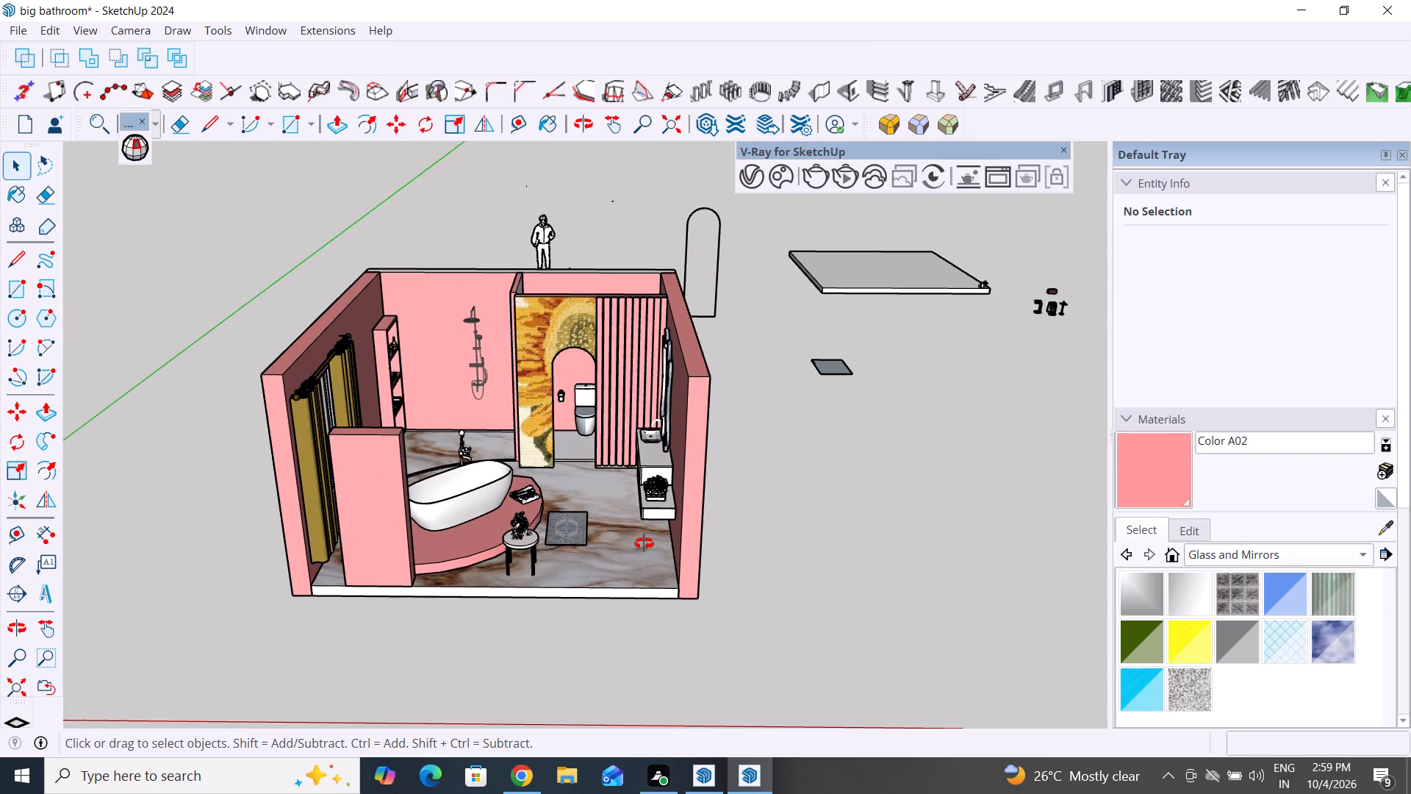
pyautogui.moveTo(644, 543); pyautogui.dragTo(748, 558, button='middle')
pyautogui.scroll(4, 923, 391)
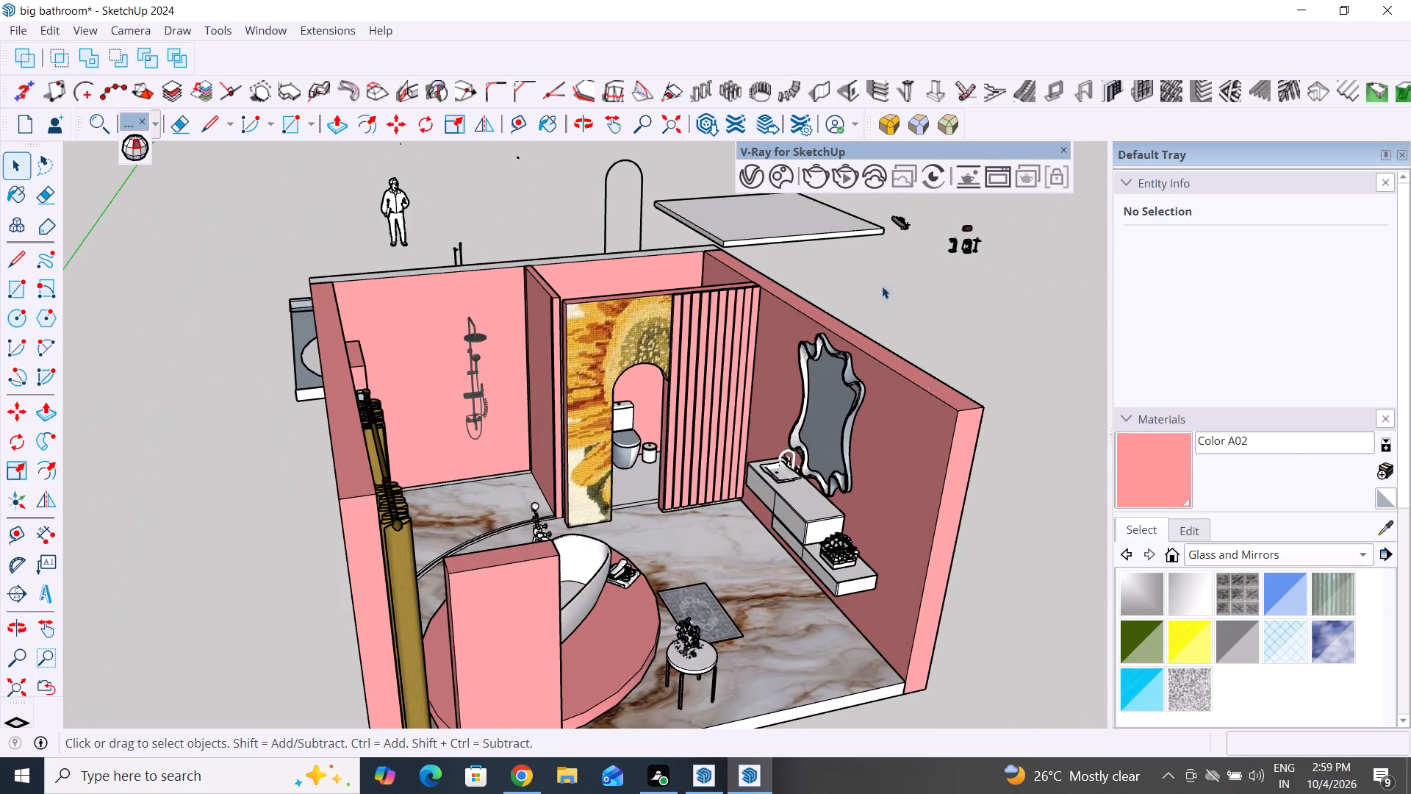
pyautogui.click(759, 176)
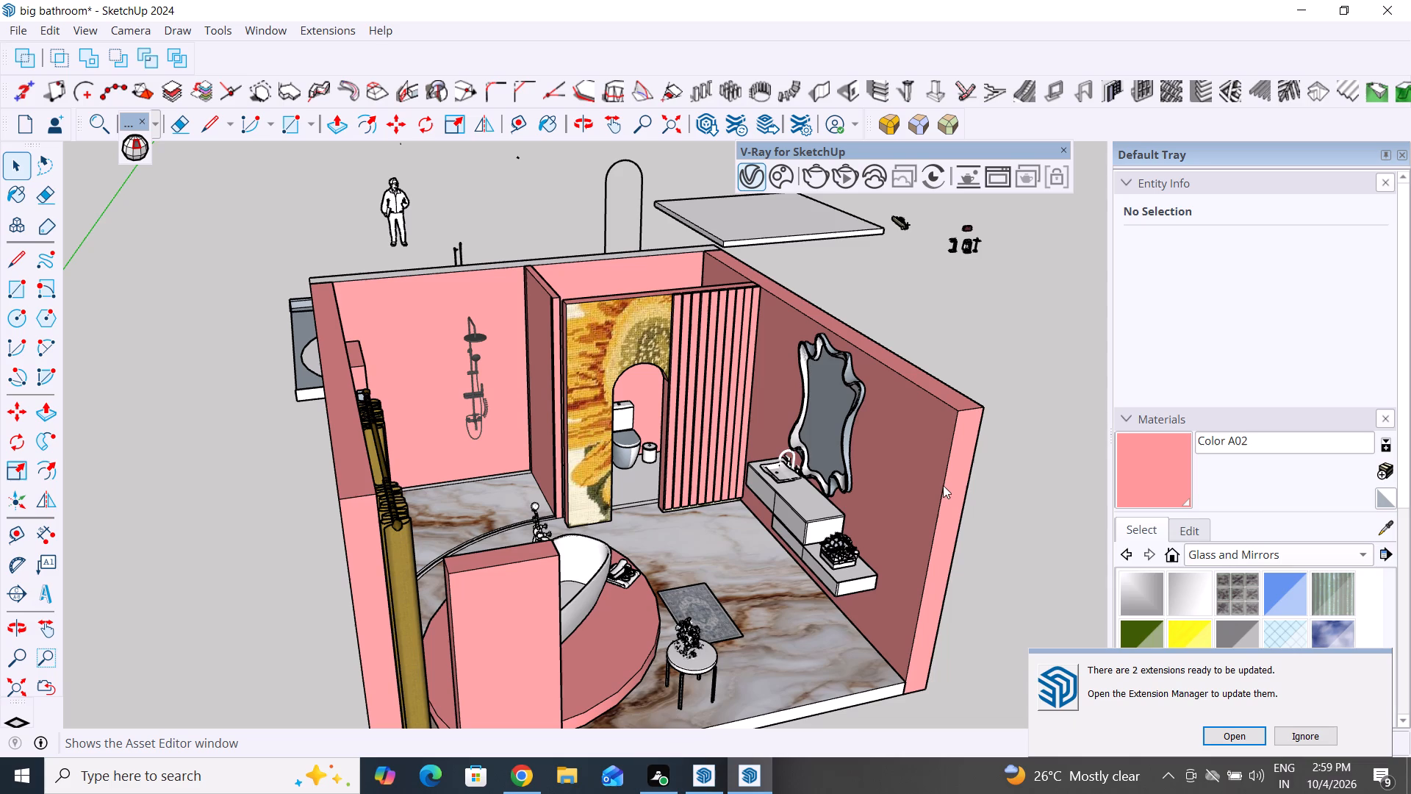
pyautogui.click(1305, 736)
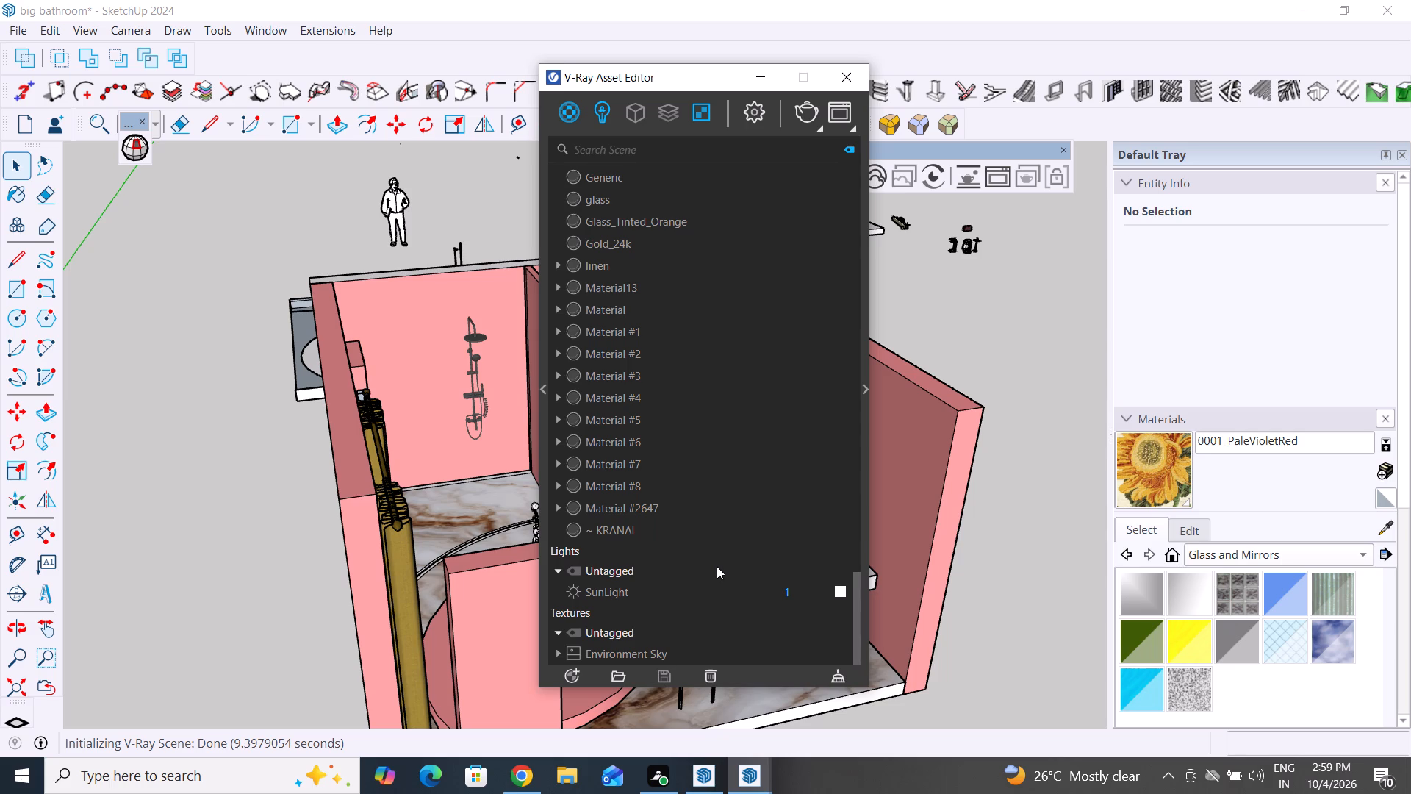
# Look through the complete list of scene materials, down to ~ KRANAI and back up to 0001_PaleVioletRed.
pyautogui.scroll(6, 649, 237)
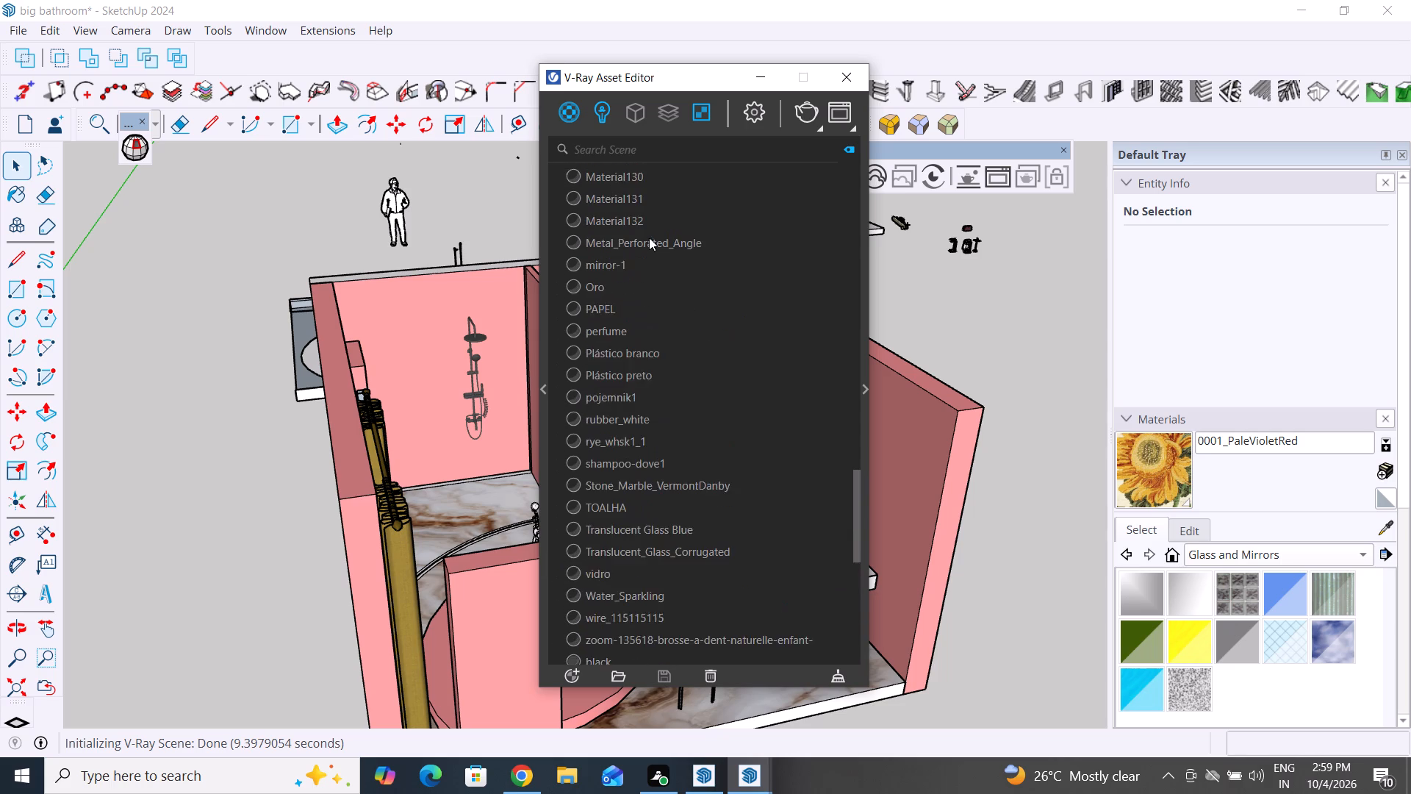
pyautogui.scroll(17, 649, 237)
pyautogui.scroll(6, 649, 237)
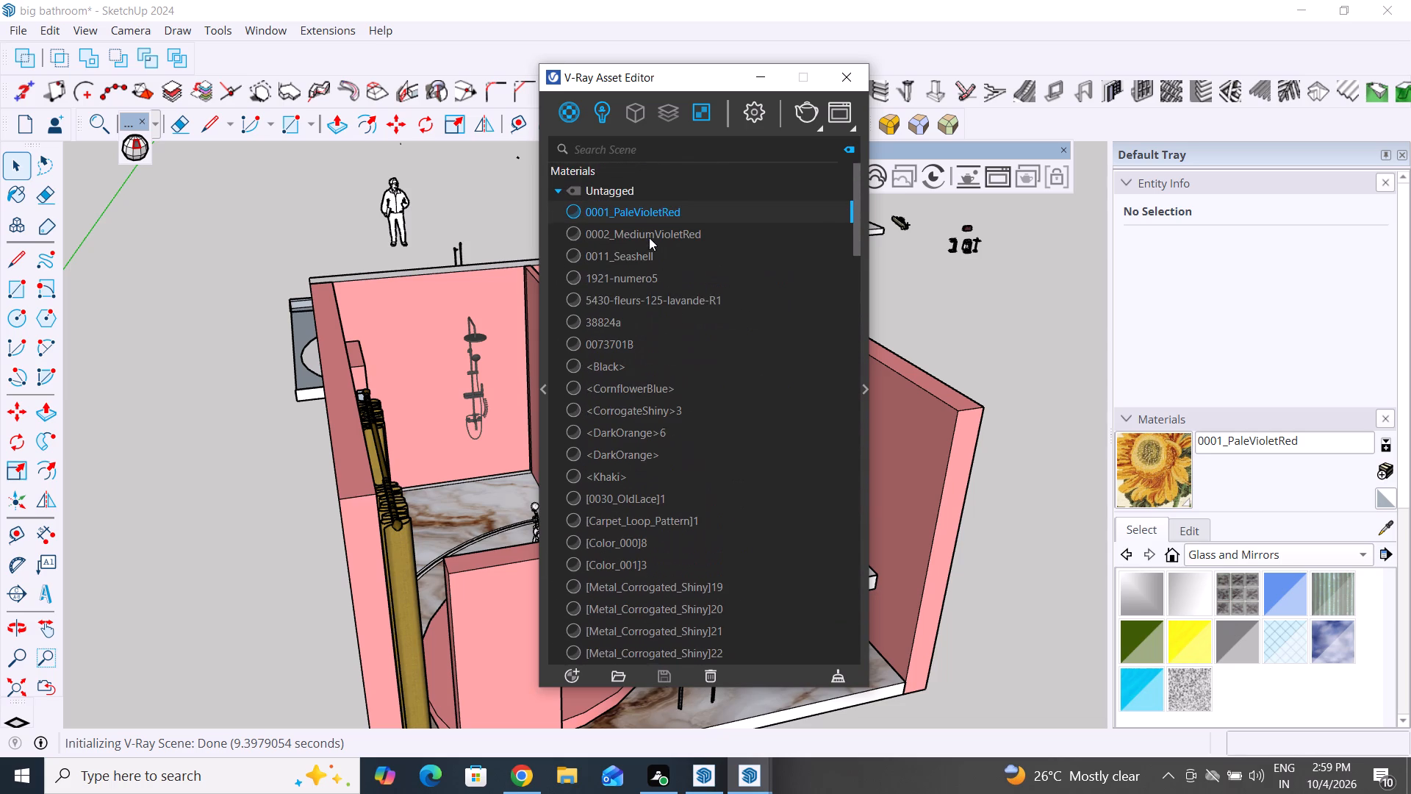
pyautogui.scroll(-19, 649, 237)
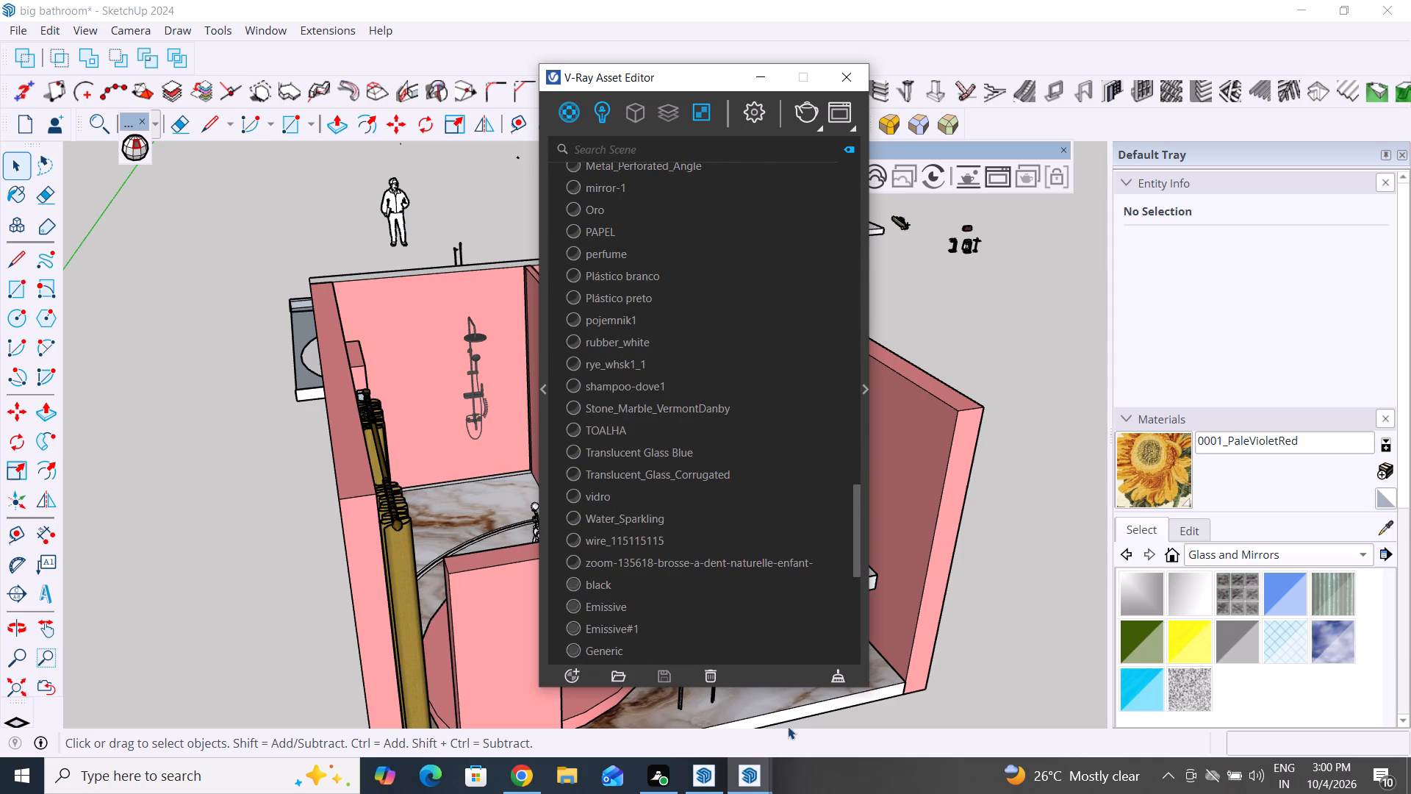
pyautogui.scroll(-18, 601, 608)
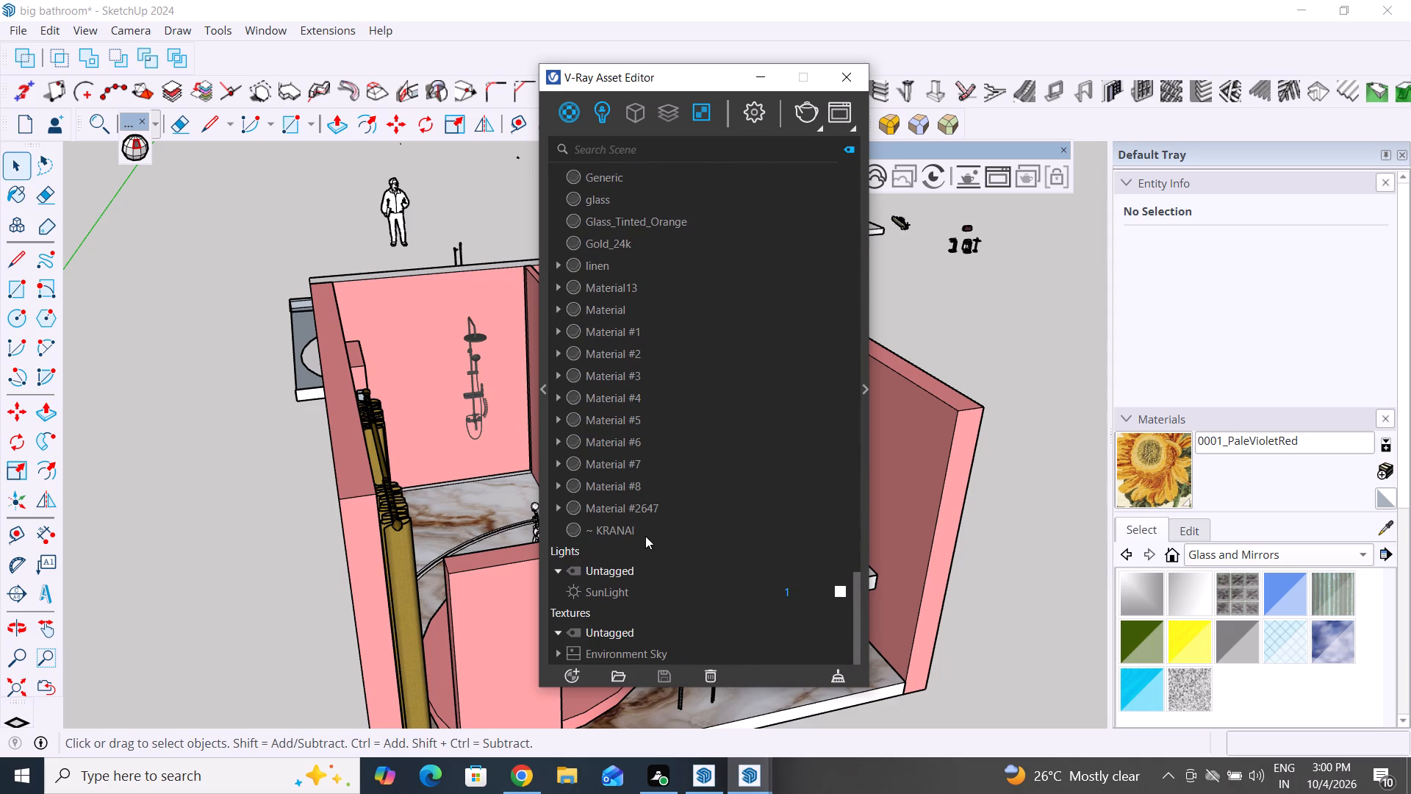
pyautogui.keyDown('ctrl'); pyautogui.click(645, 536); pyautogui.keyUp('ctrl')
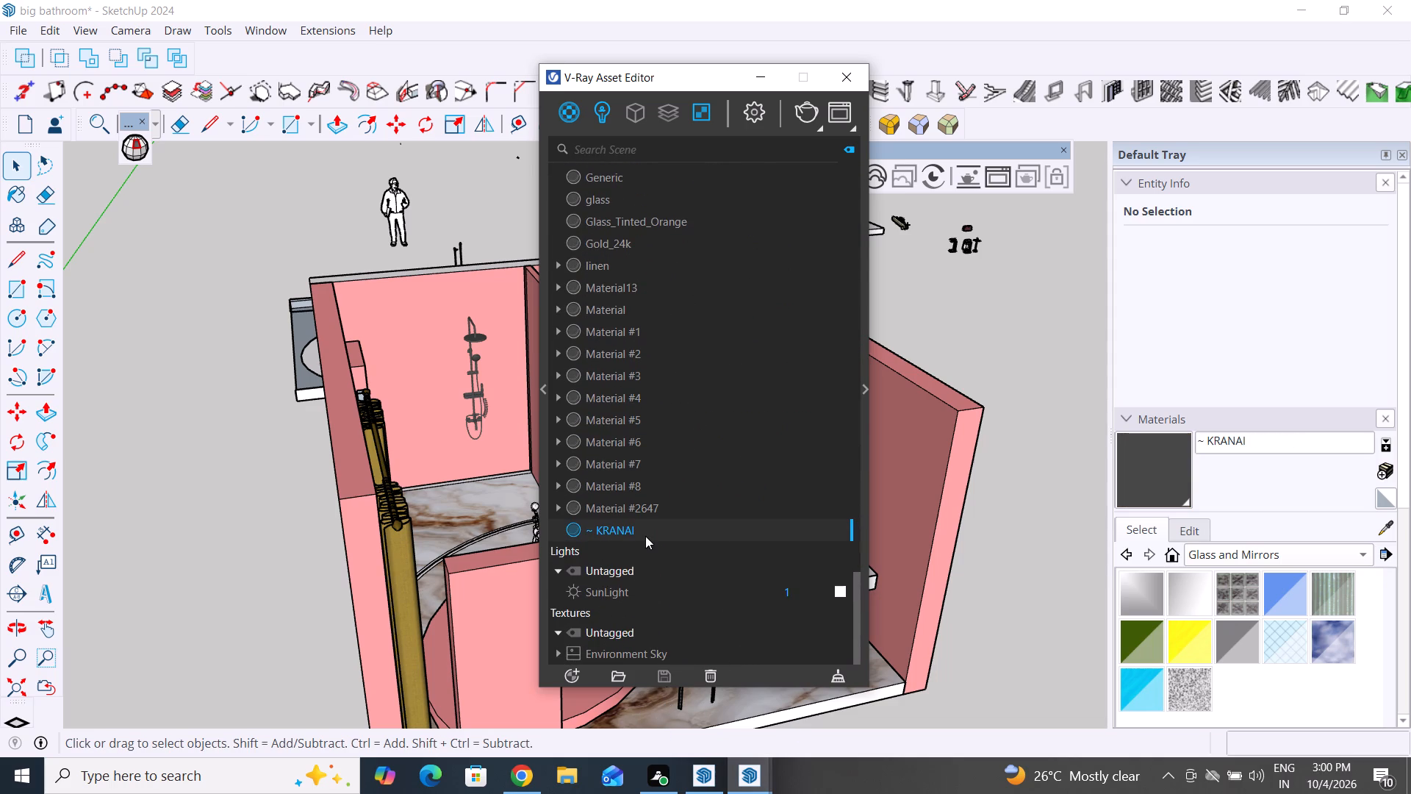
pyautogui.keyDown('shift'); pyautogui.click(647, 534); pyautogui.keyUp('shift')
pyautogui.scroll(5, 586, 649)
pyautogui.scroll(2, 639, 584)
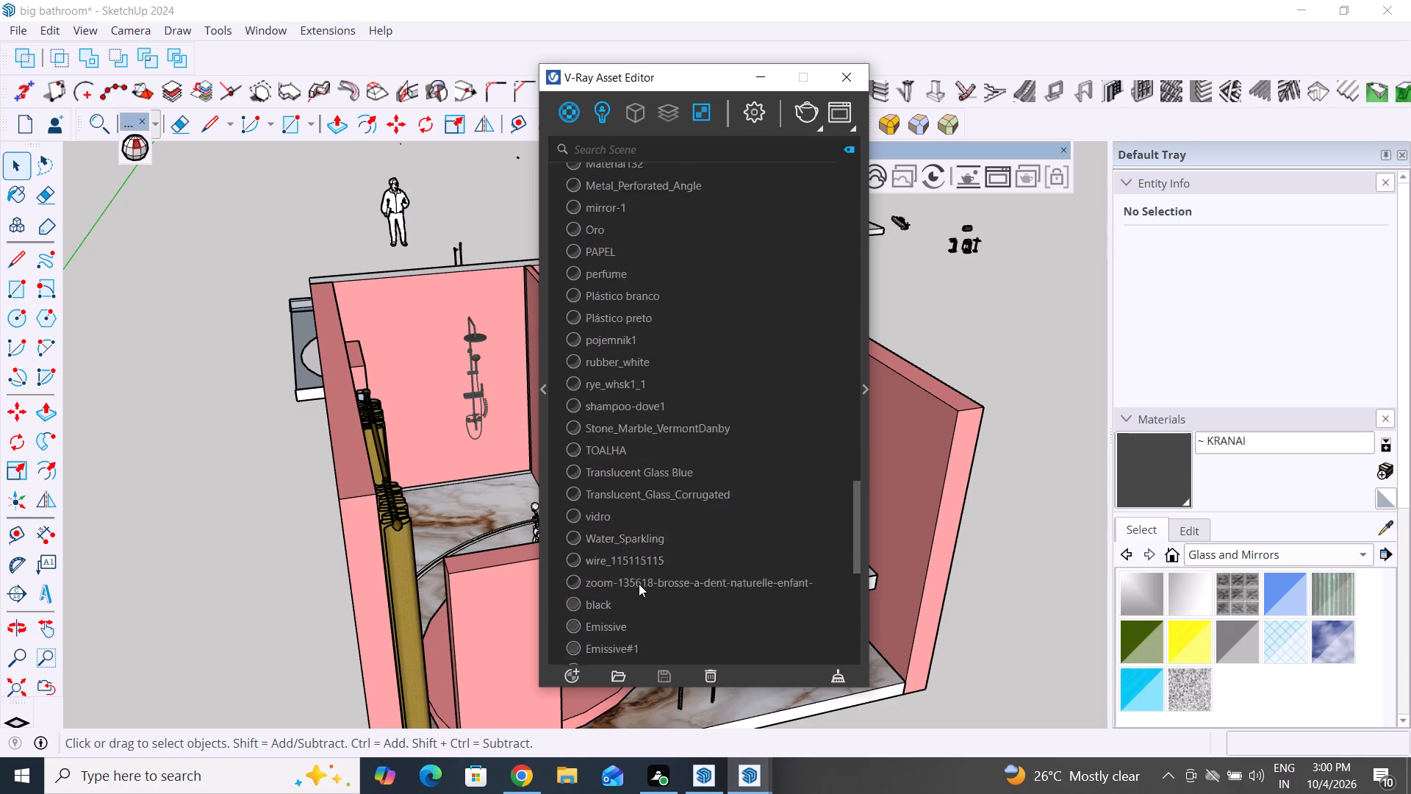
pyautogui.scroll(8, 639, 584)
pyautogui.scroll(16, 639, 584)
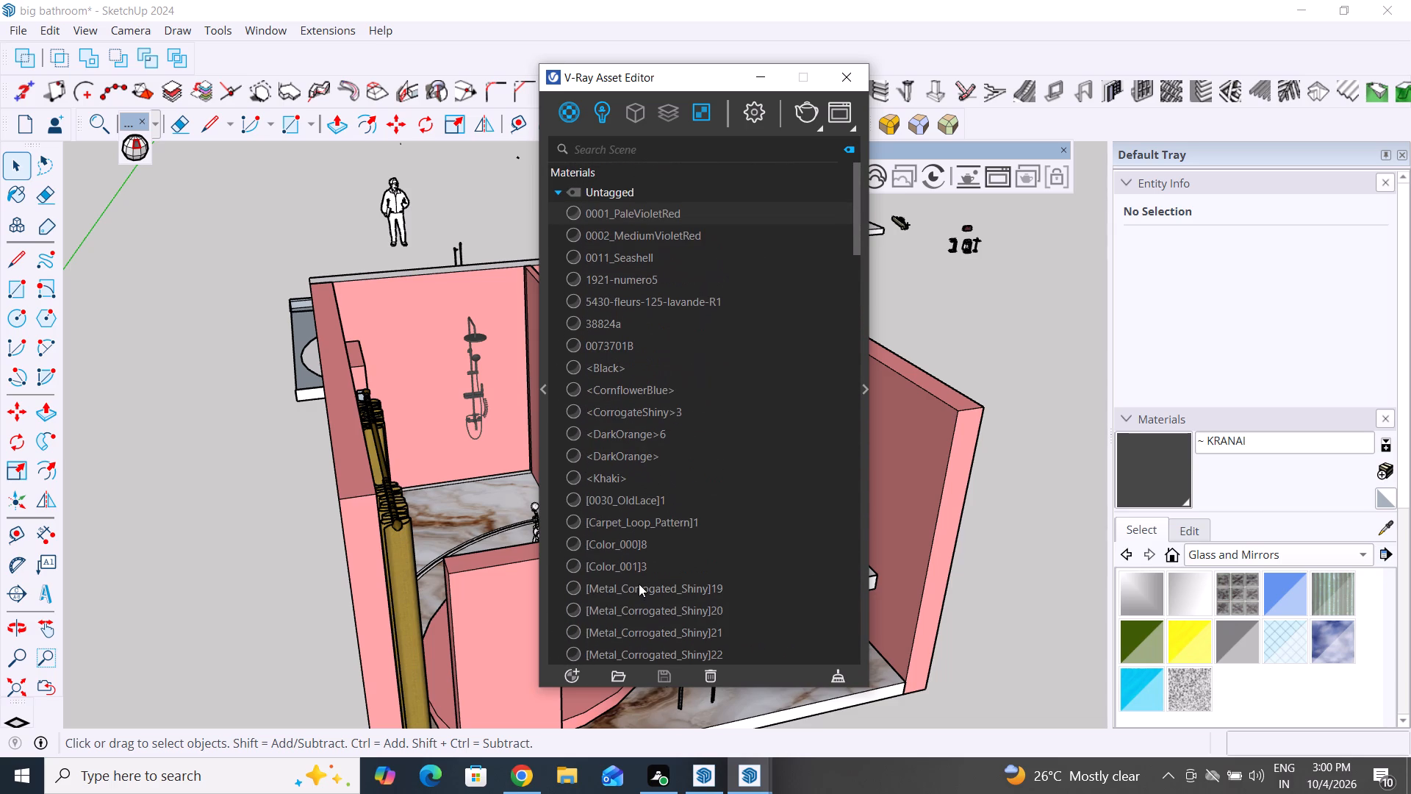
# Select all the scene materials from 0001_PaleVioletRed through ~ KRANAI and permanently delete them.
pyautogui.keyDown('shift'); pyautogui.click(703, 211); pyautogui.keyUp('shift')
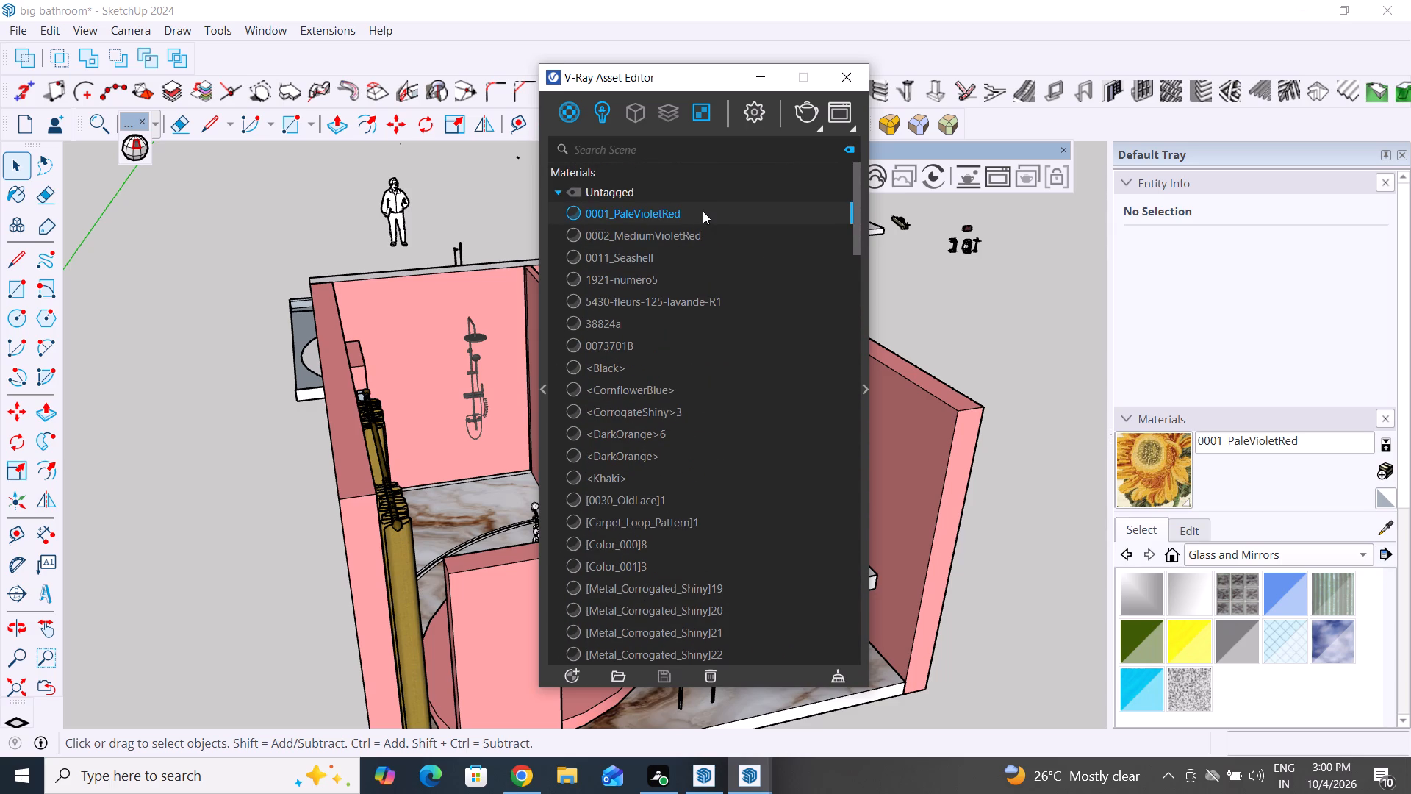
pyautogui.keyDown('shift'); pyautogui.click(708, 256); pyautogui.keyUp('shift')
pyautogui.keyDown('shift'); pyautogui.click(705, 325); pyautogui.keyUp('shift')
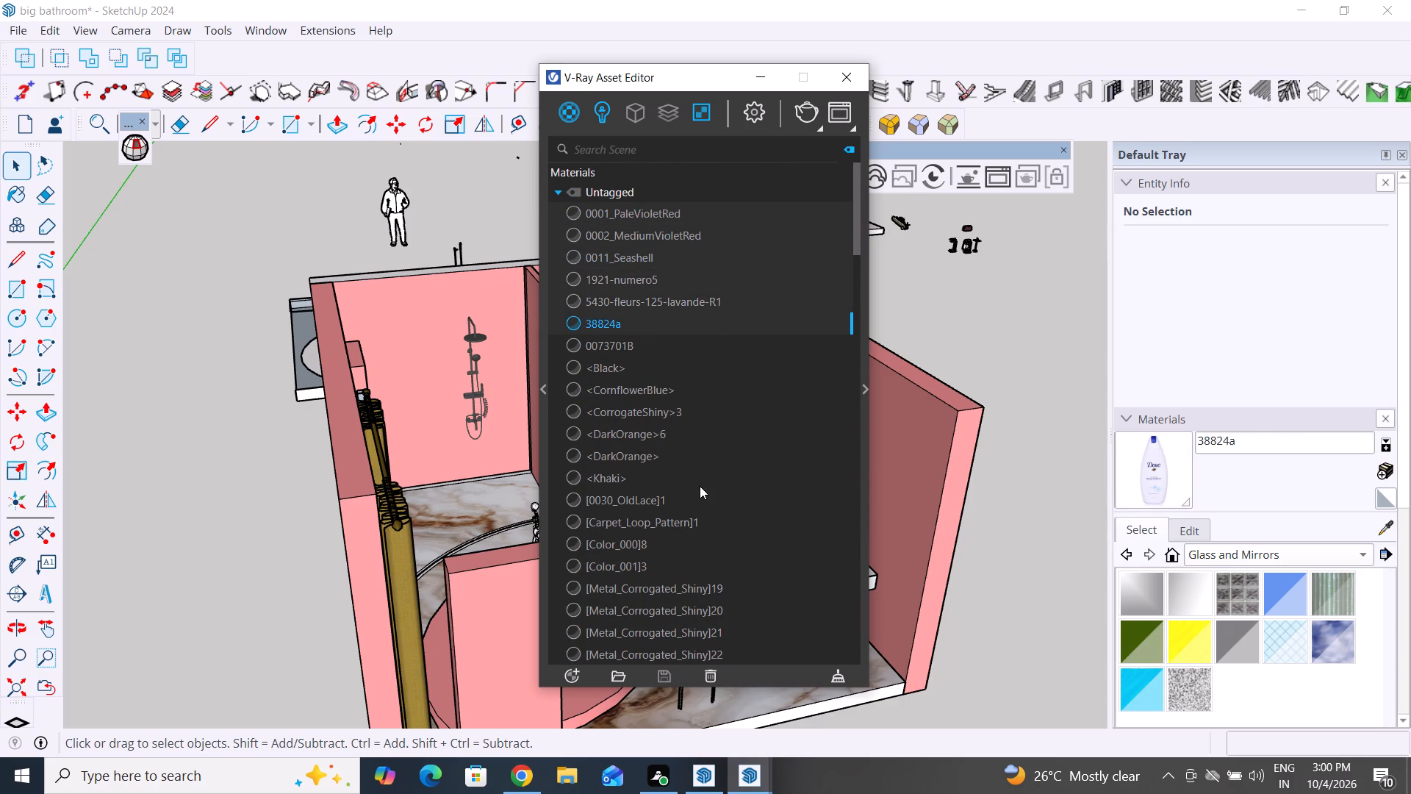
pyautogui.keyDown('shift'); pyautogui.click(700, 486); pyautogui.keyUp('shift')
pyautogui.keyDown('shift'); pyautogui.click(687, 588); pyautogui.keyUp('shift')
pyautogui.scroll(-5, 697, 571)
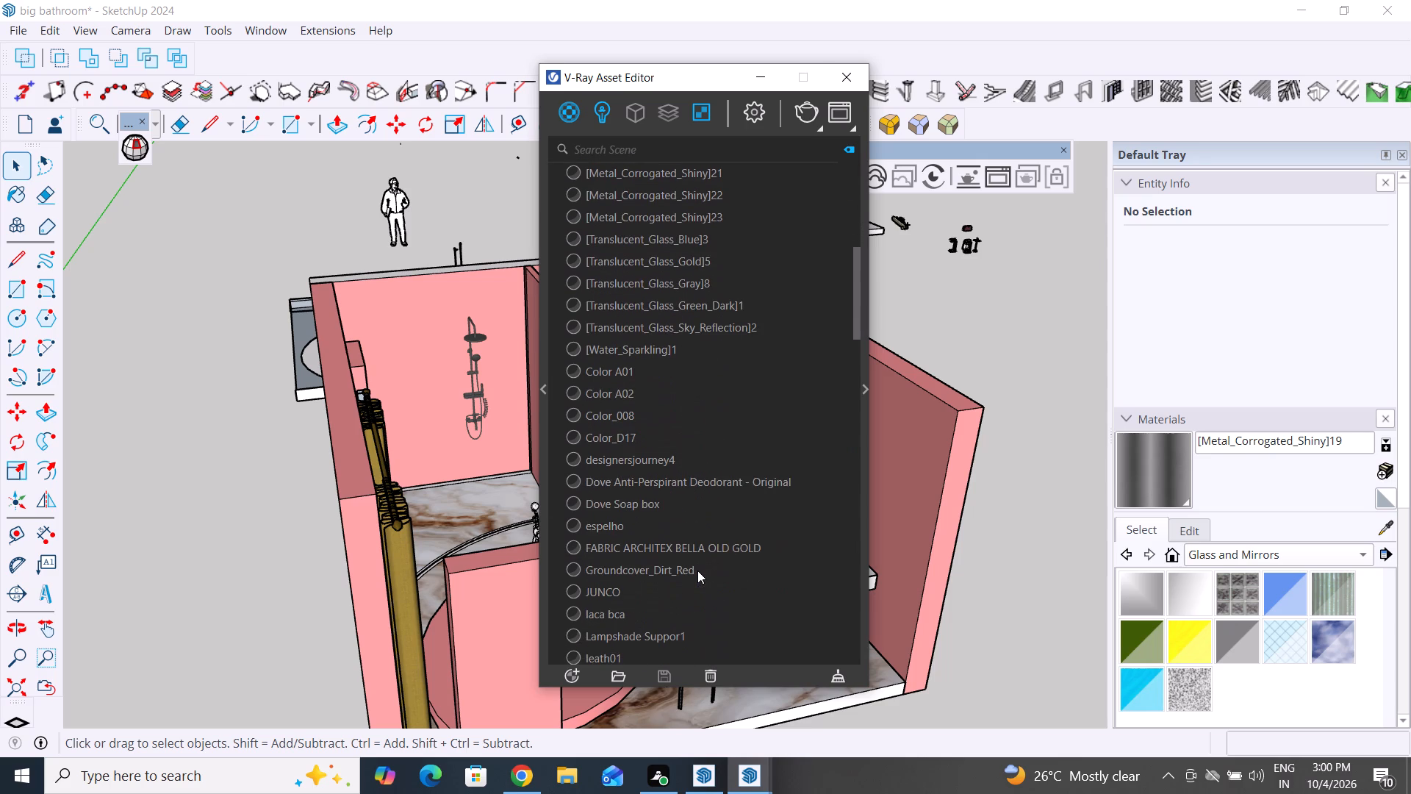
pyautogui.keyDown('shift'); pyautogui.click(697, 571); pyautogui.keyUp('shift')
pyautogui.scroll(-9, 697, 571)
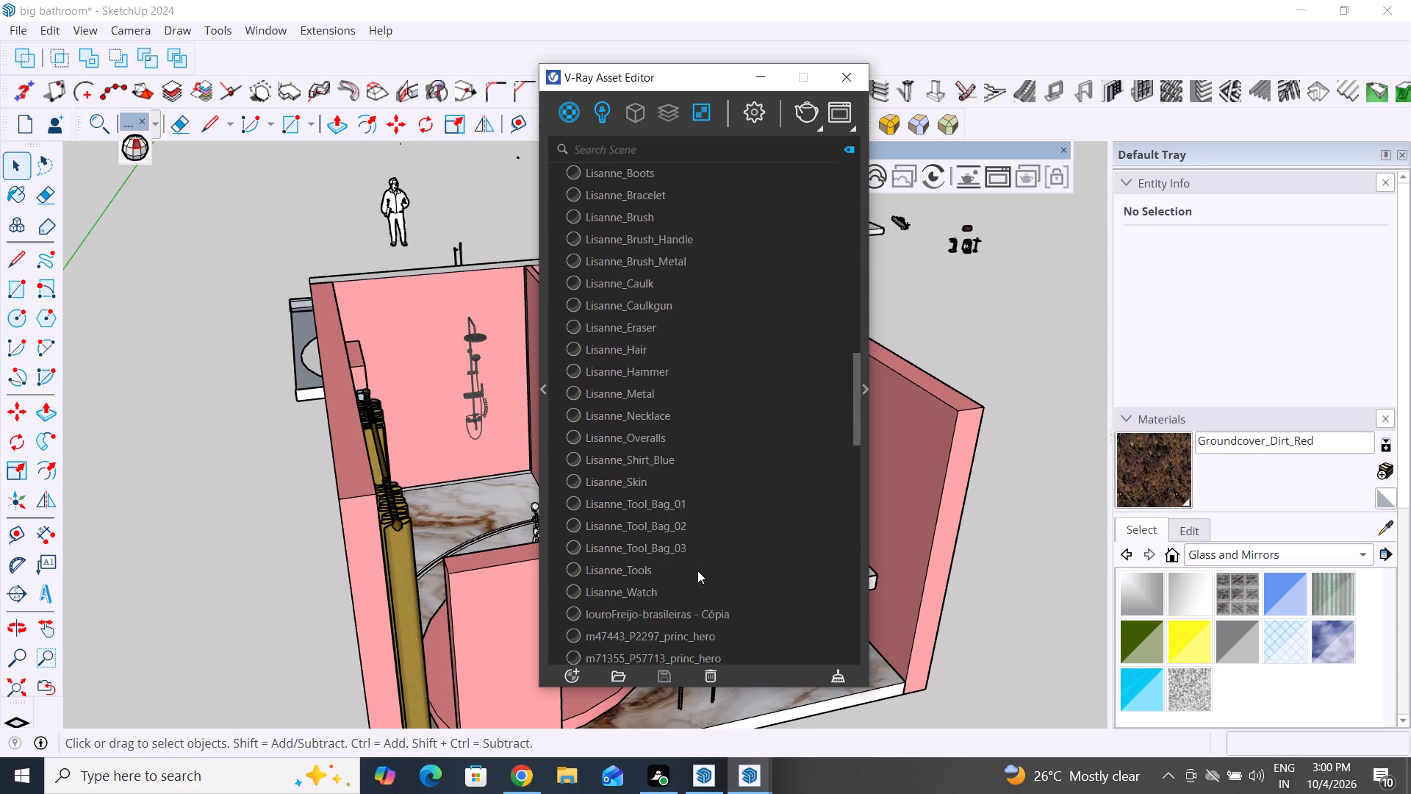
pyautogui.scroll(-14, 697, 571)
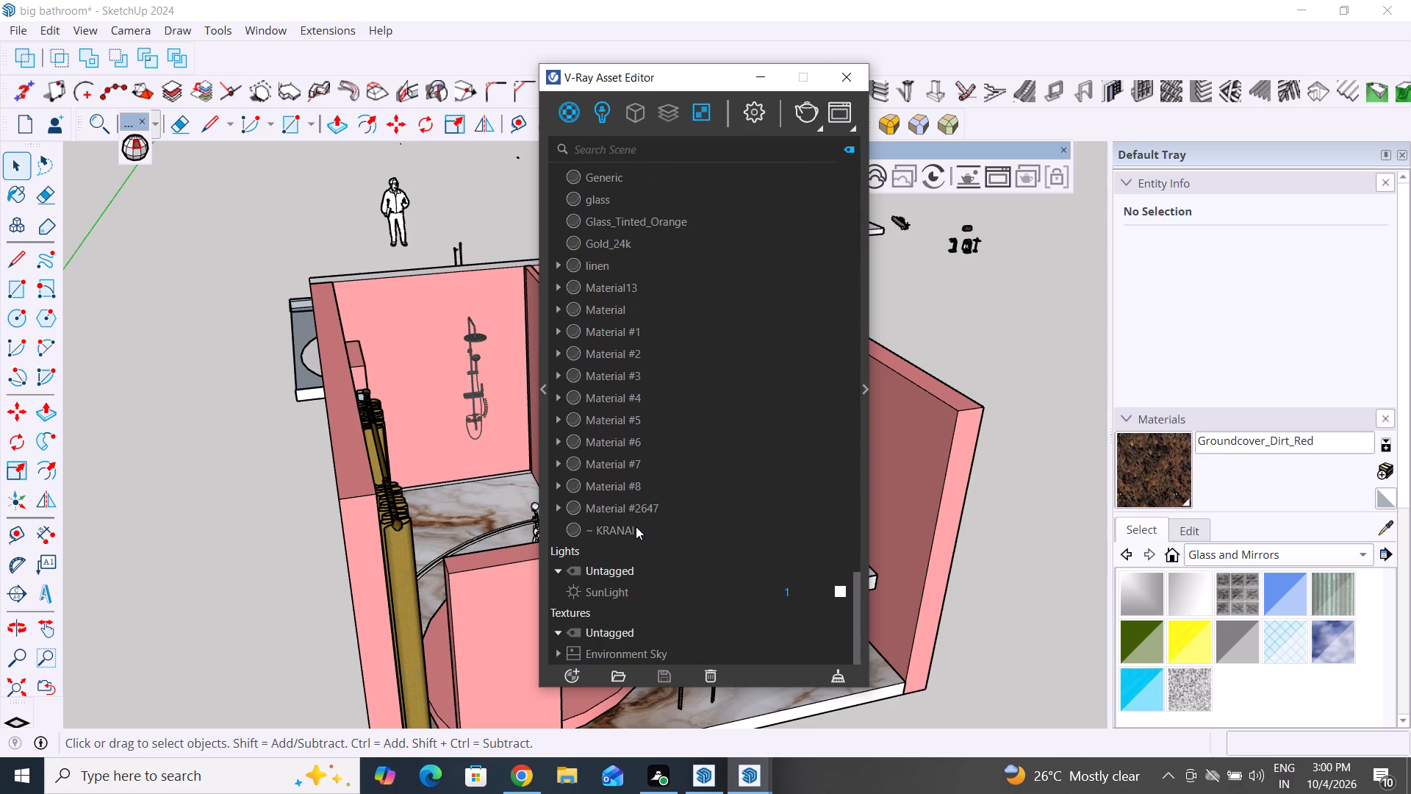
pyautogui.keyDown('shift'); pyautogui.click(636, 526); pyautogui.keyUp('shift')
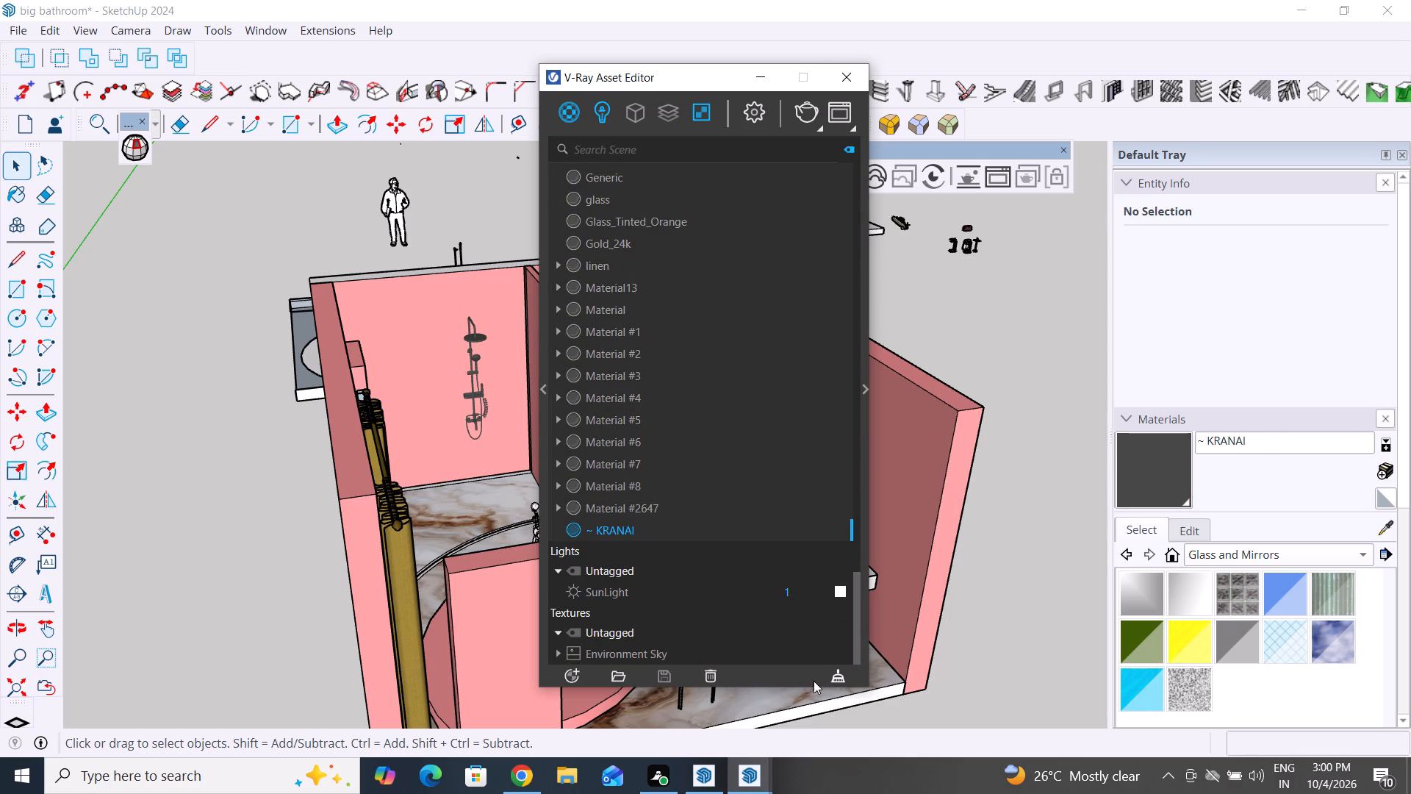
pyautogui.click(708, 677)
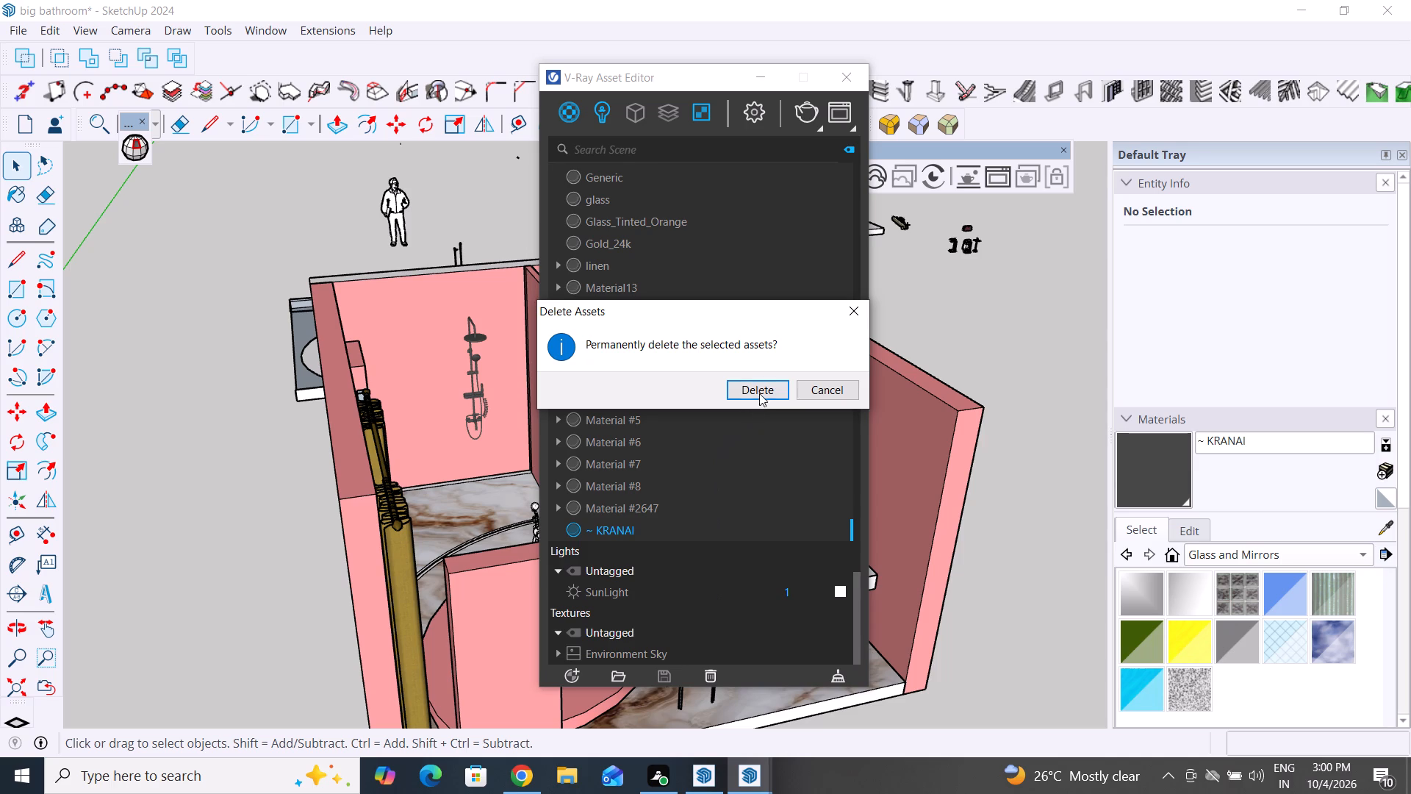
pyautogui.click(759, 391)
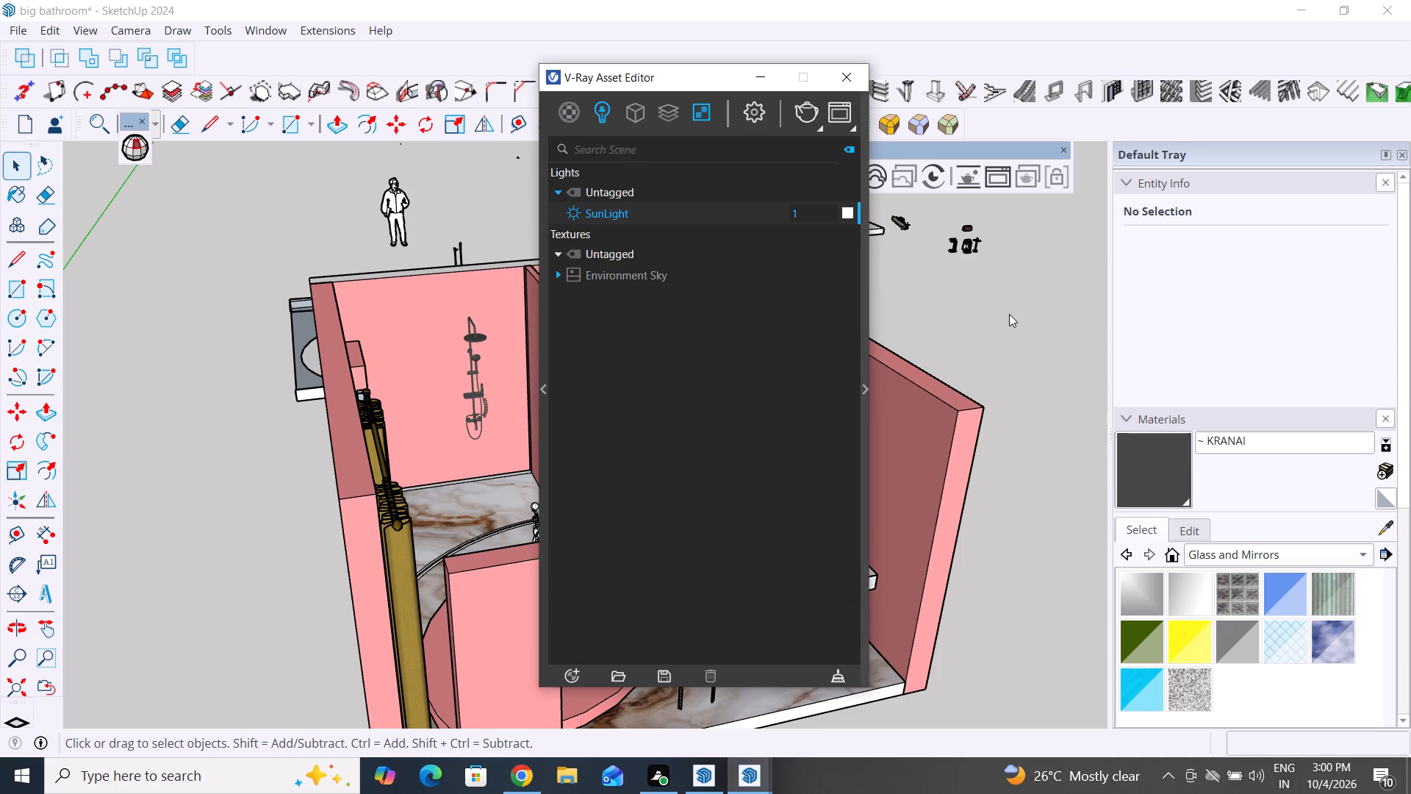
pyautogui.click(1011, 304)
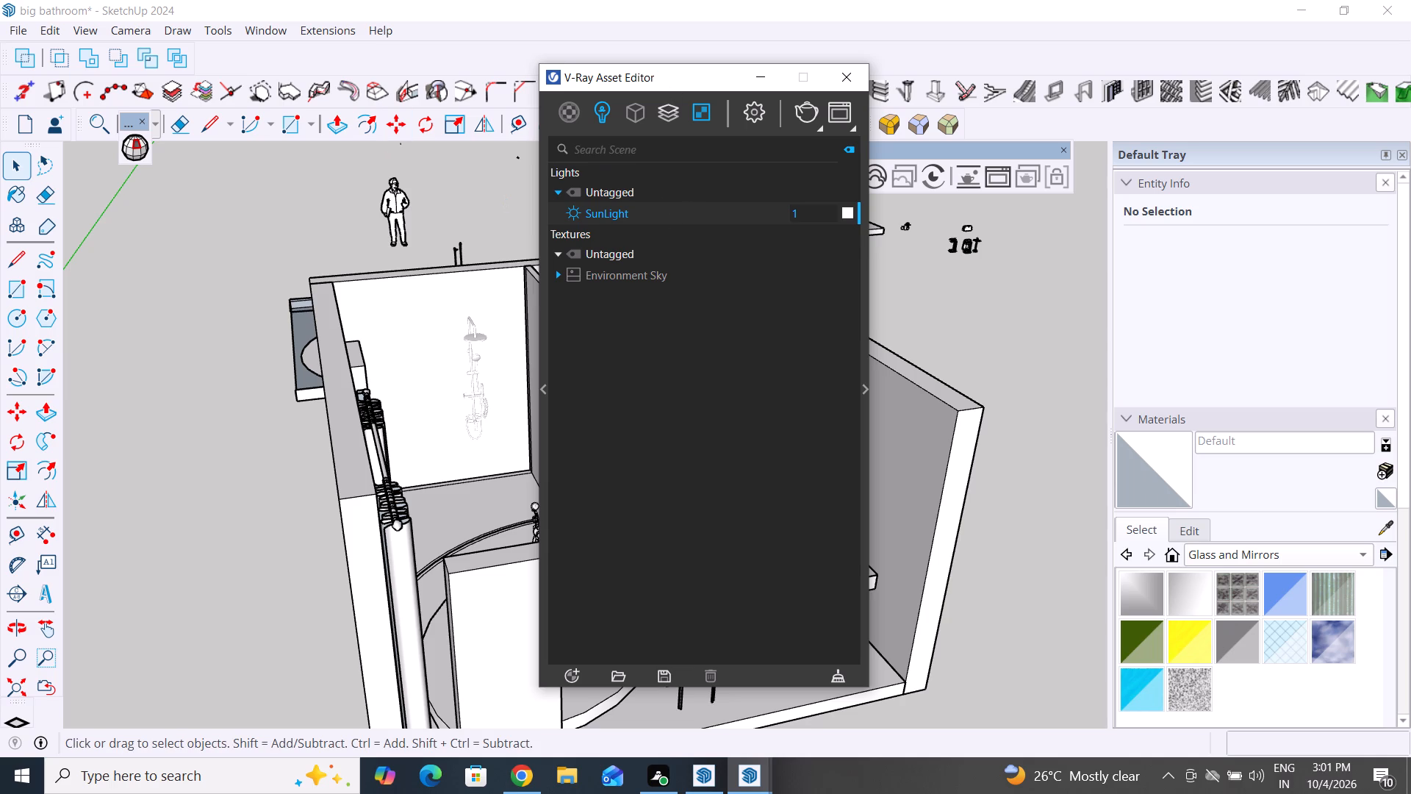
# Move the Asset Editor clear of the model and select the glass face inside the wavy mirror above the vanity.
pyautogui.moveTo(725, 76); pyautogui.dragTo(1093, 190)
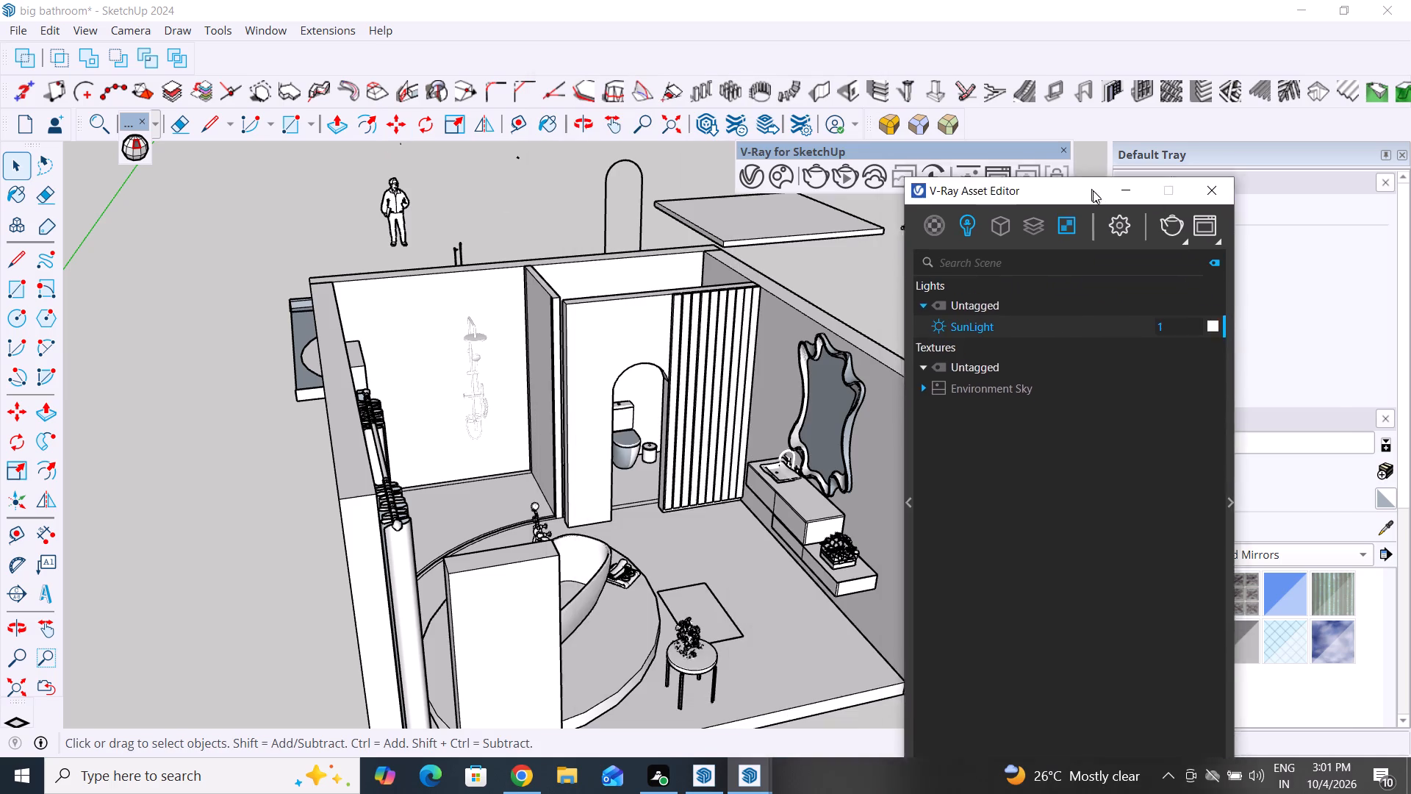
pyautogui.moveTo(1093, 190); pyautogui.dragTo(421, 168)
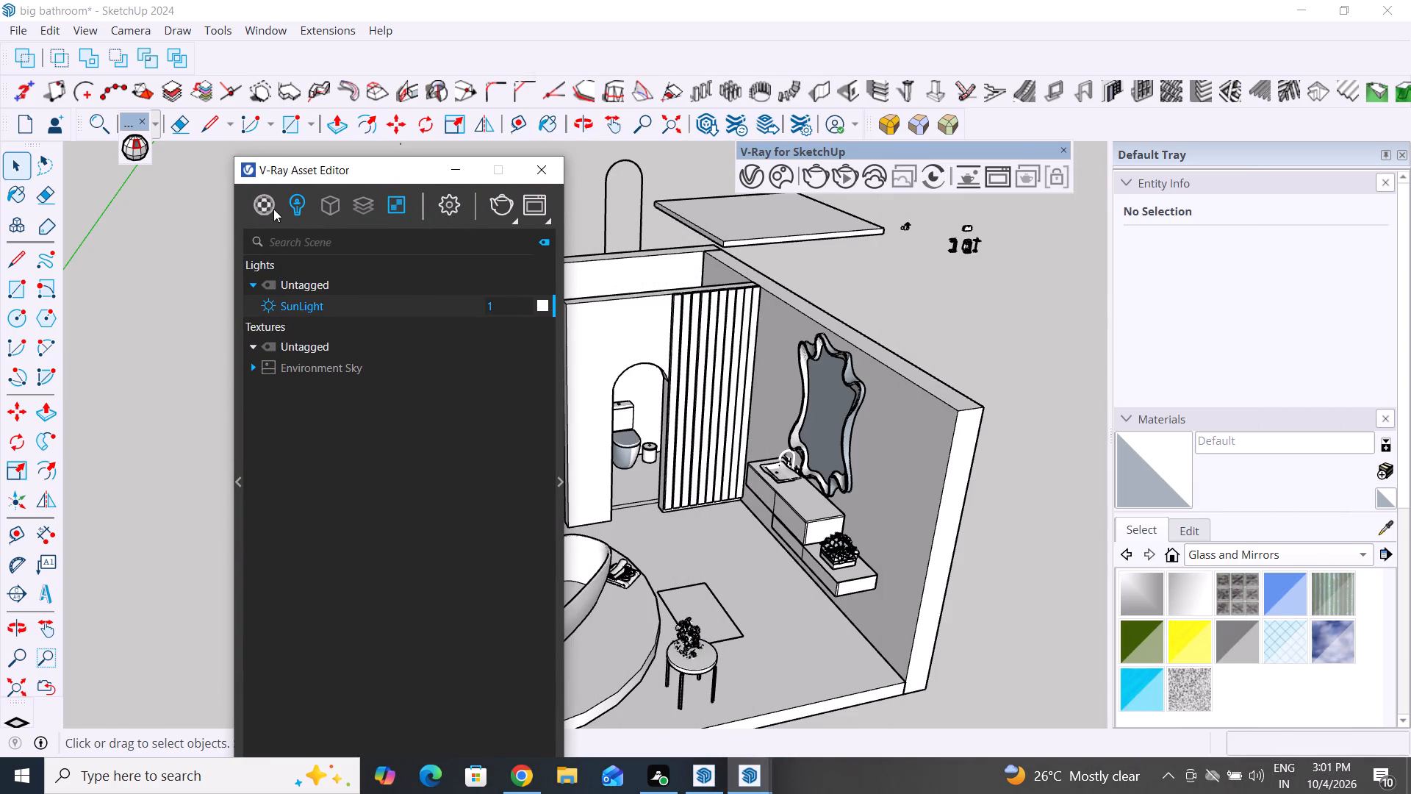
pyautogui.scroll(-4, 1027, 524)
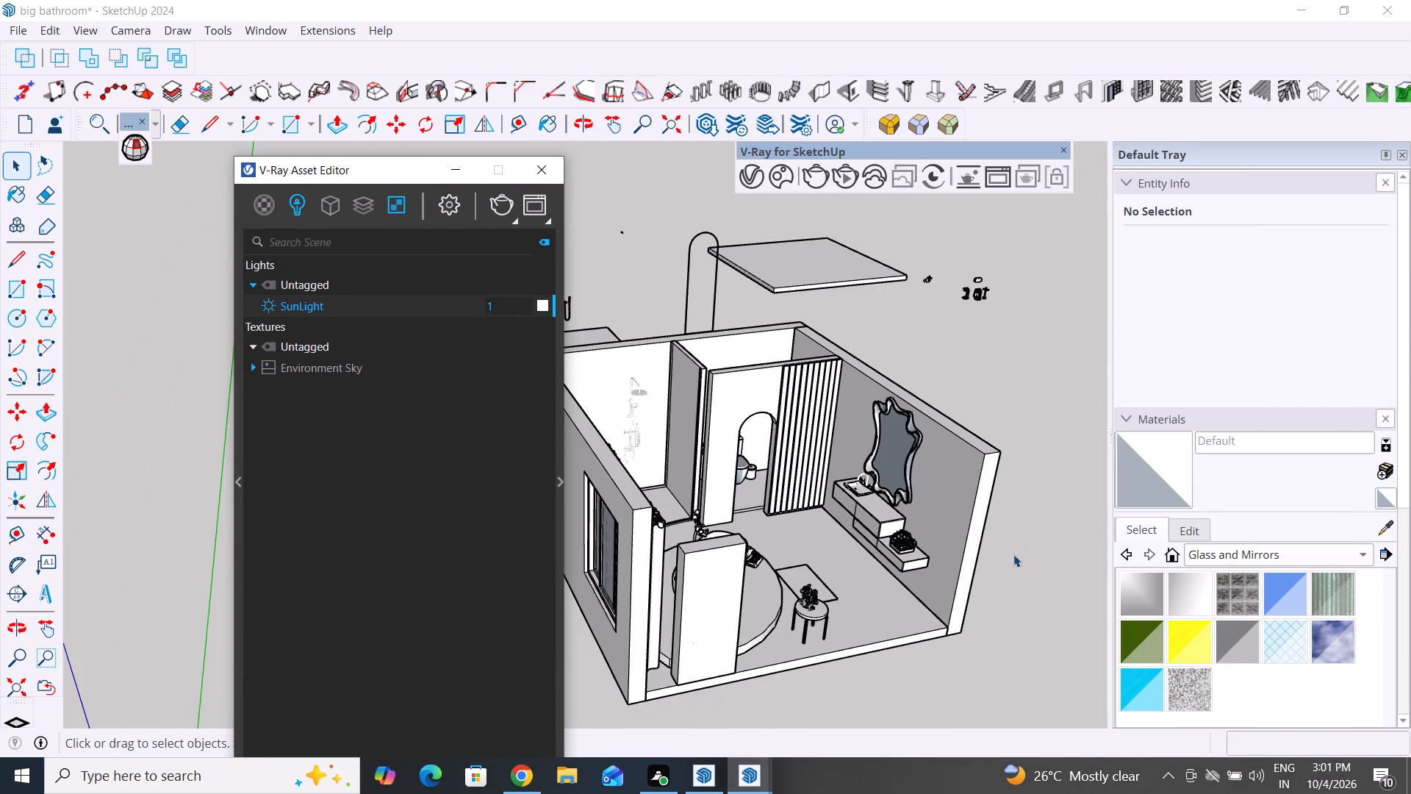
pyautogui.moveTo(1008, 562); pyautogui.dragTo(1016, 536, button='middle')
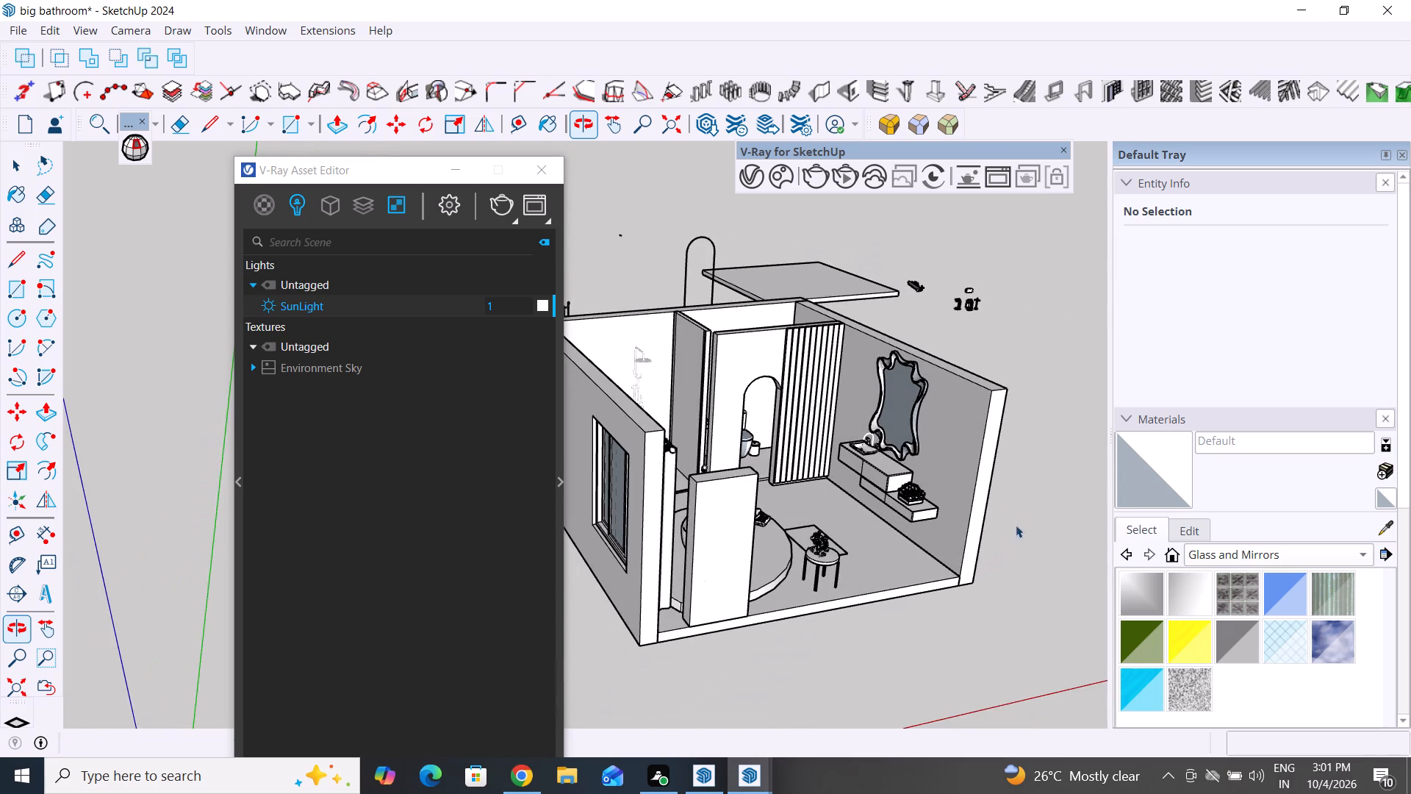
pyautogui.scroll(12, 953, 404)
pyautogui.moveTo(744, 508); pyautogui.dragTo(885, 517, button='middle')
pyautogui.tripleClick(952, 349)
pyautogui.click(952, 349)
pyautogui.click(952, 349)
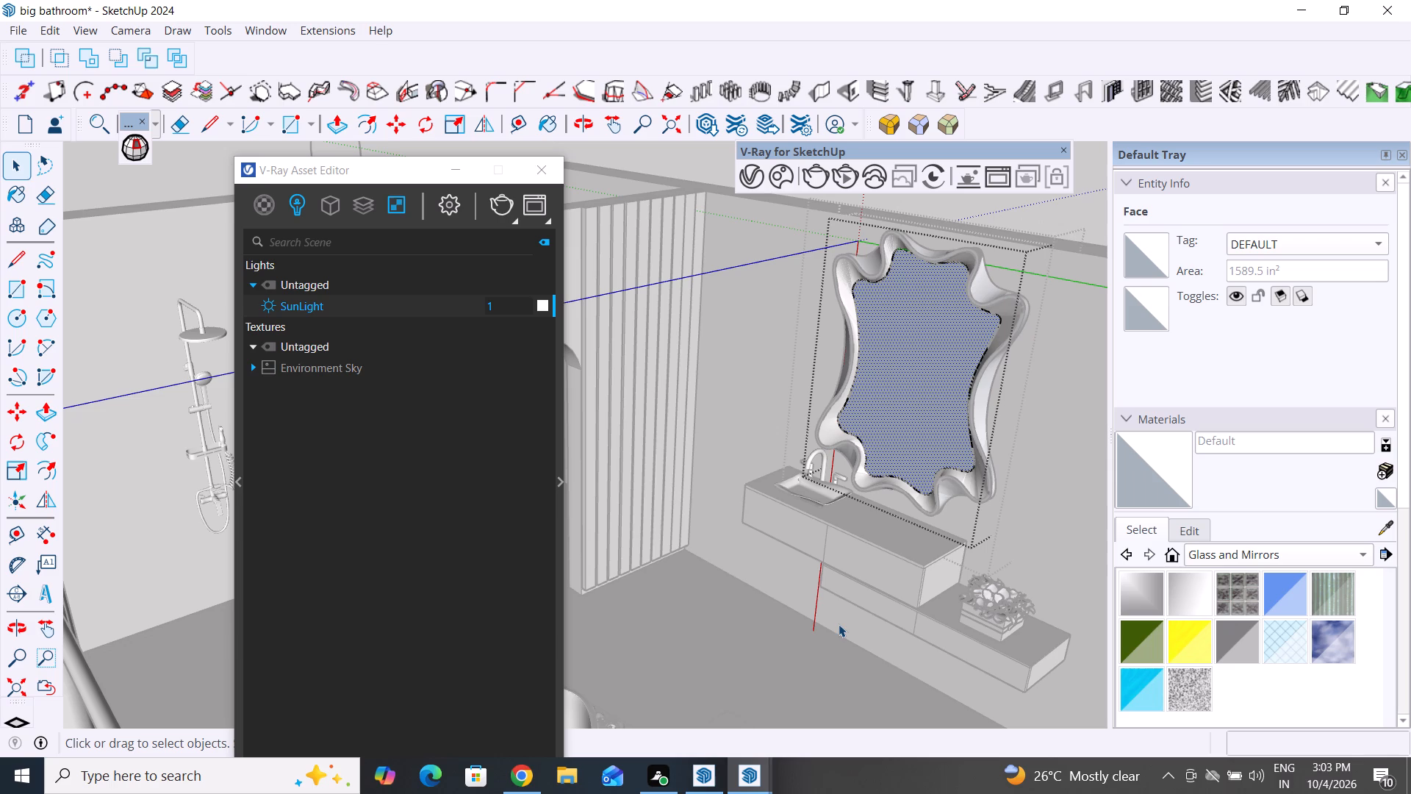
# Create a new Generic V-Ray material.
pyautogui.click(262, 210)
pyautogui.click(316, 241)
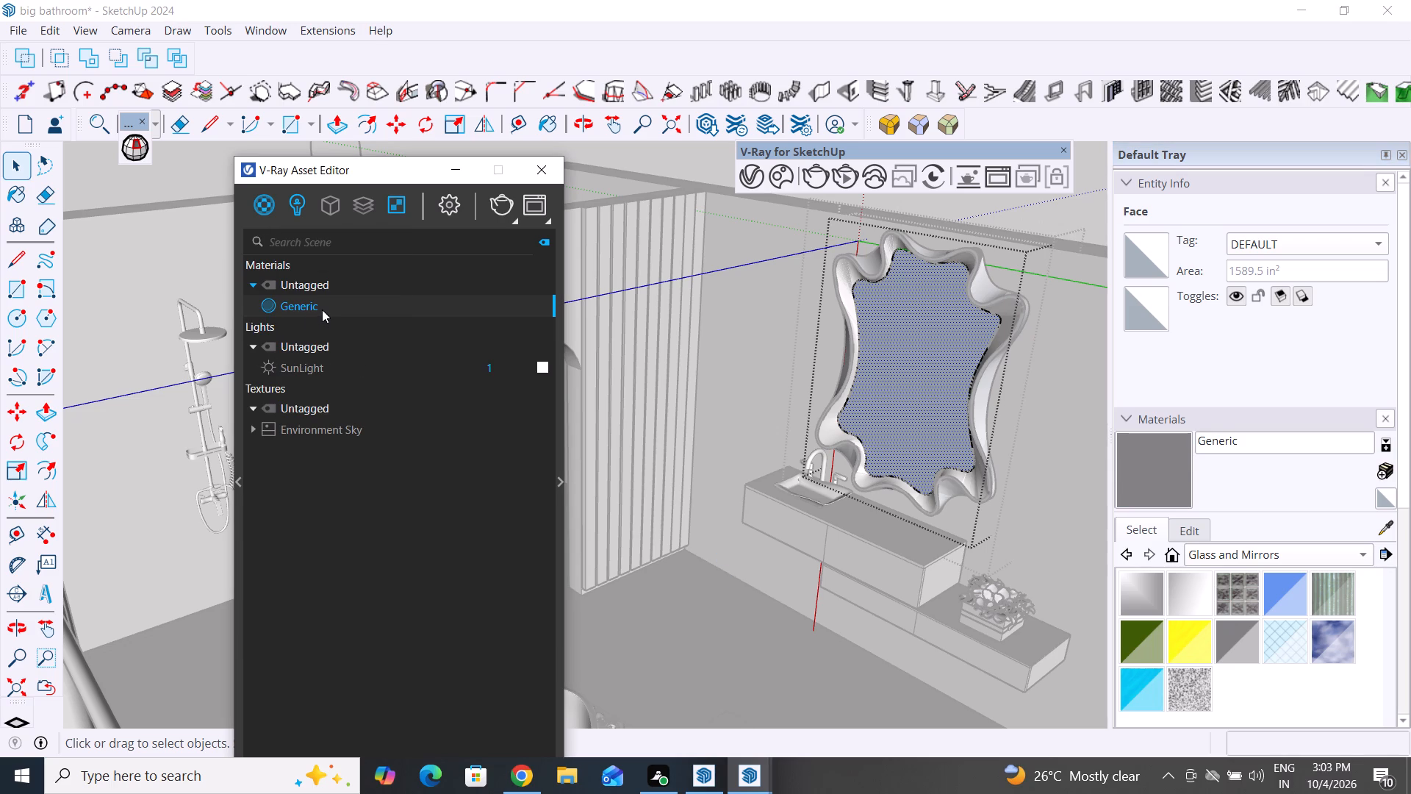
# Rename the Generic material as mirror.
pyautogui.click(322, 310)
pyautogui.rightClick(322, 310)
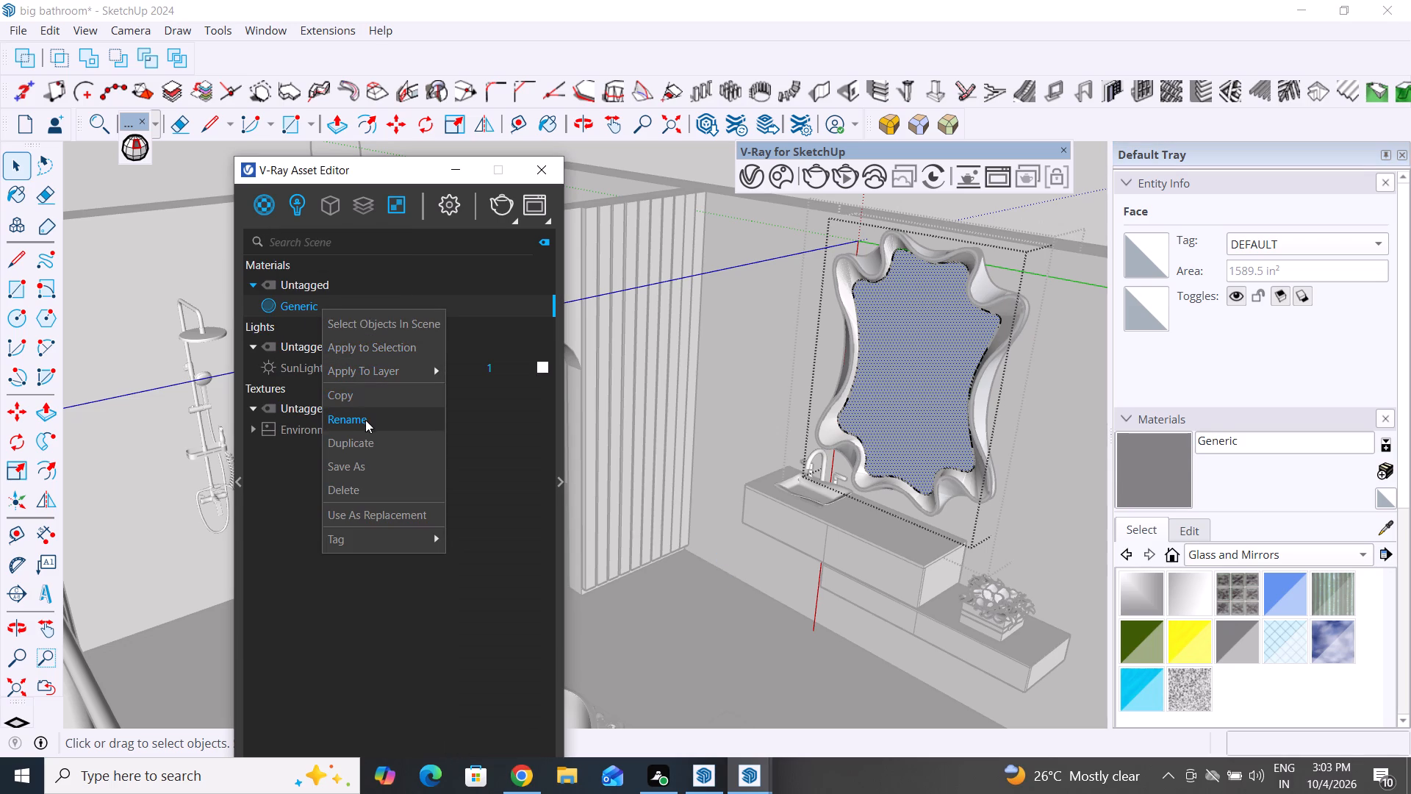
pyautogui.click(365, 418)
pyautogui.press('BackSpace')
pyautogui.press('BackSpace')
pyautogui.press('BackSpace')
pyautogui.press('BackSpace')
pyautogui.press('BackSpace')
pyautogui.press('BackSpace')
pyautogui.press('BackSpace')
pyautogui.press('BackSpace')
pyautogui.press('BackSpace')
pyautogui.press('BackSpace')
pyautogui.press('BackSpace')
pyautogui.press('BackSpace')
pyautogui.press('BackSpace')
pyautogui.press('BackSpace')
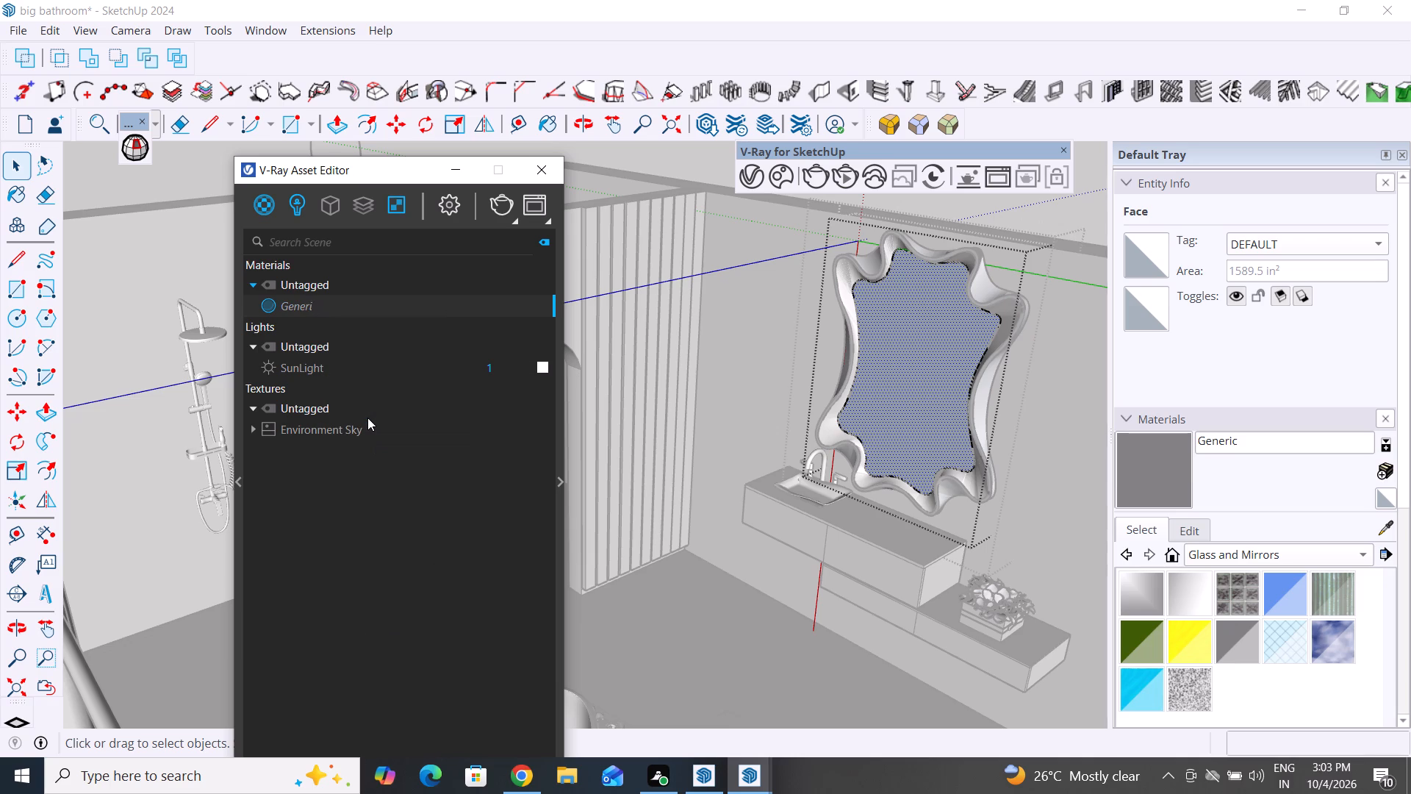
pyautogui.write('mirror')
pyautogui.click(430, 531)
# Expand the mirror material's settings and set its Reflection Color to full white.
pyautogui.click(558, 482)
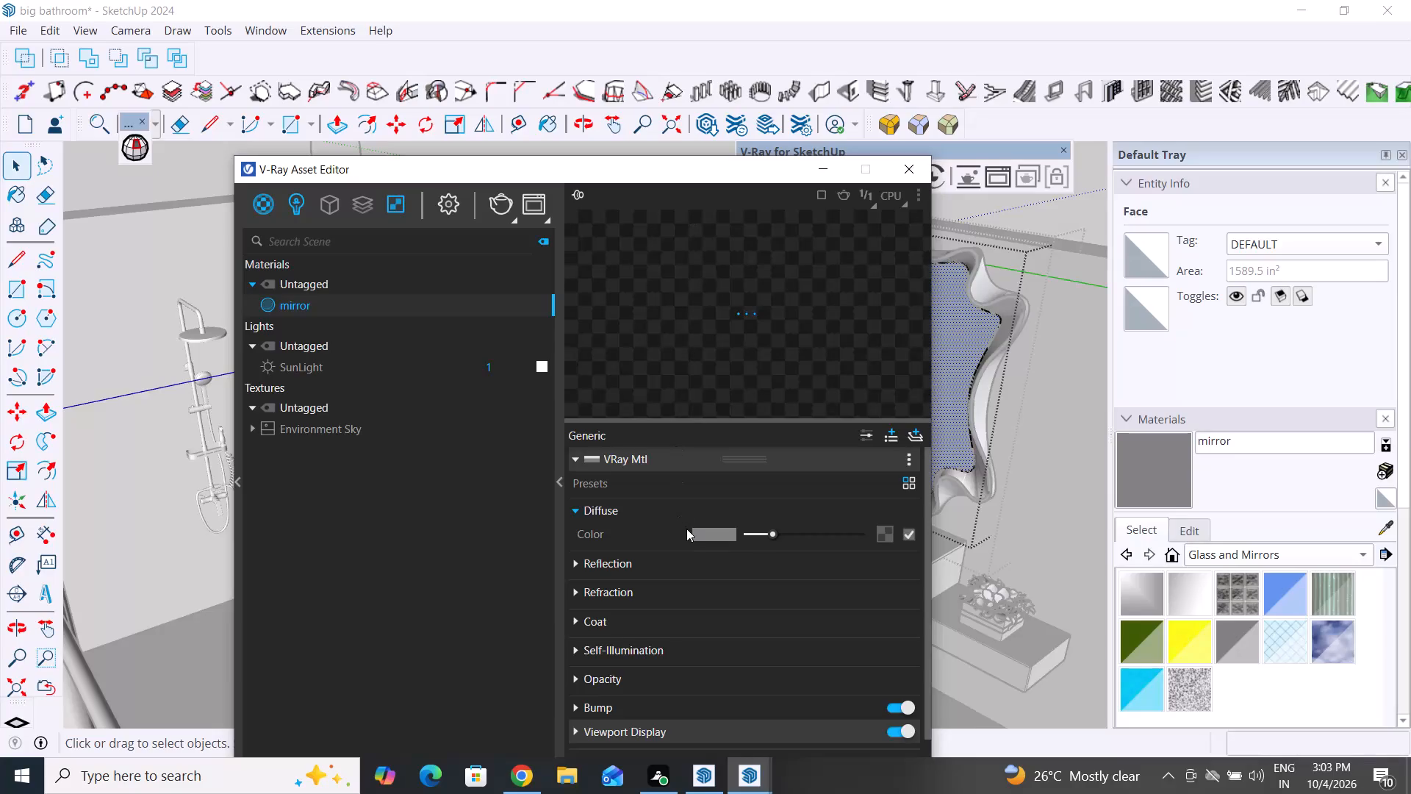
pyautogui.scroll(3, 632, 632)
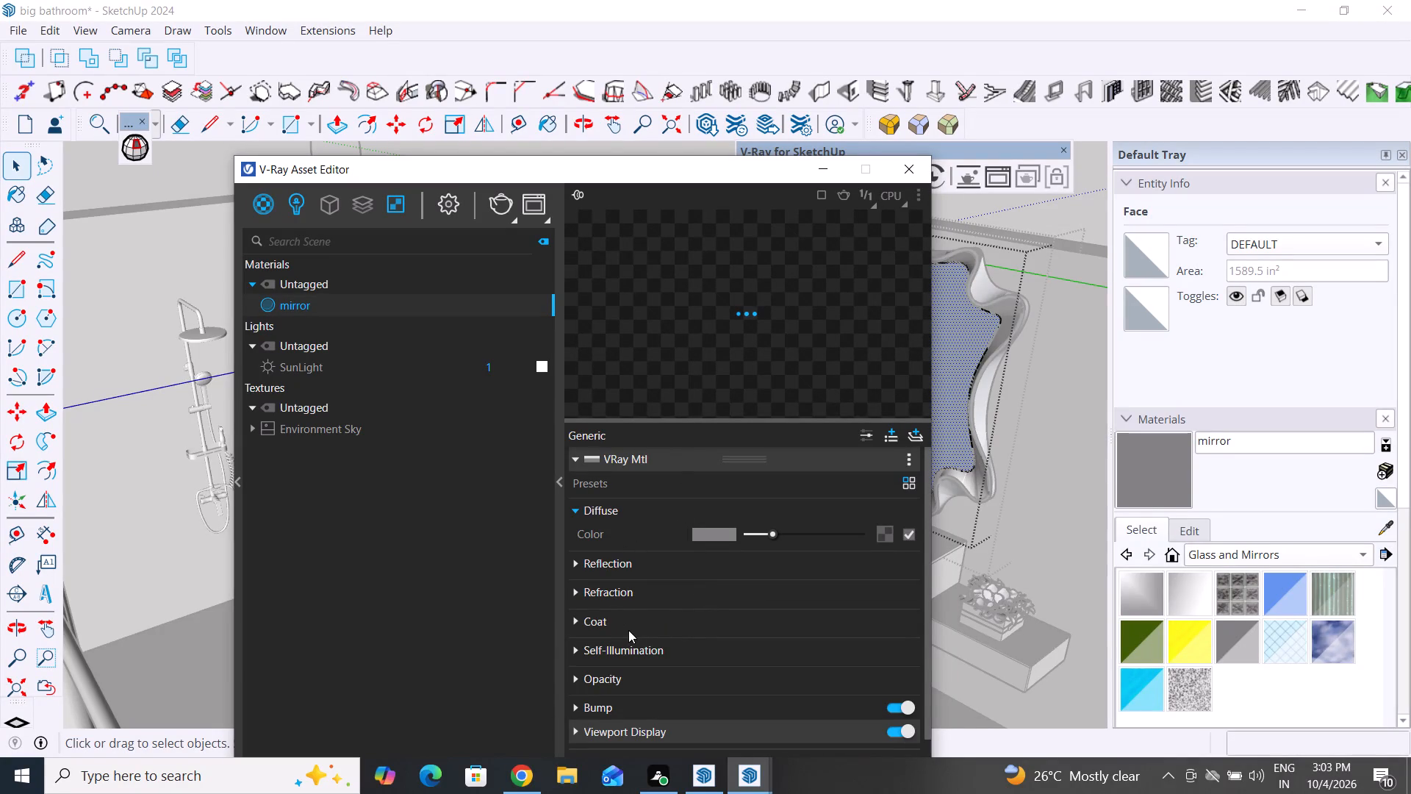
pyautogui.click(577, 570)
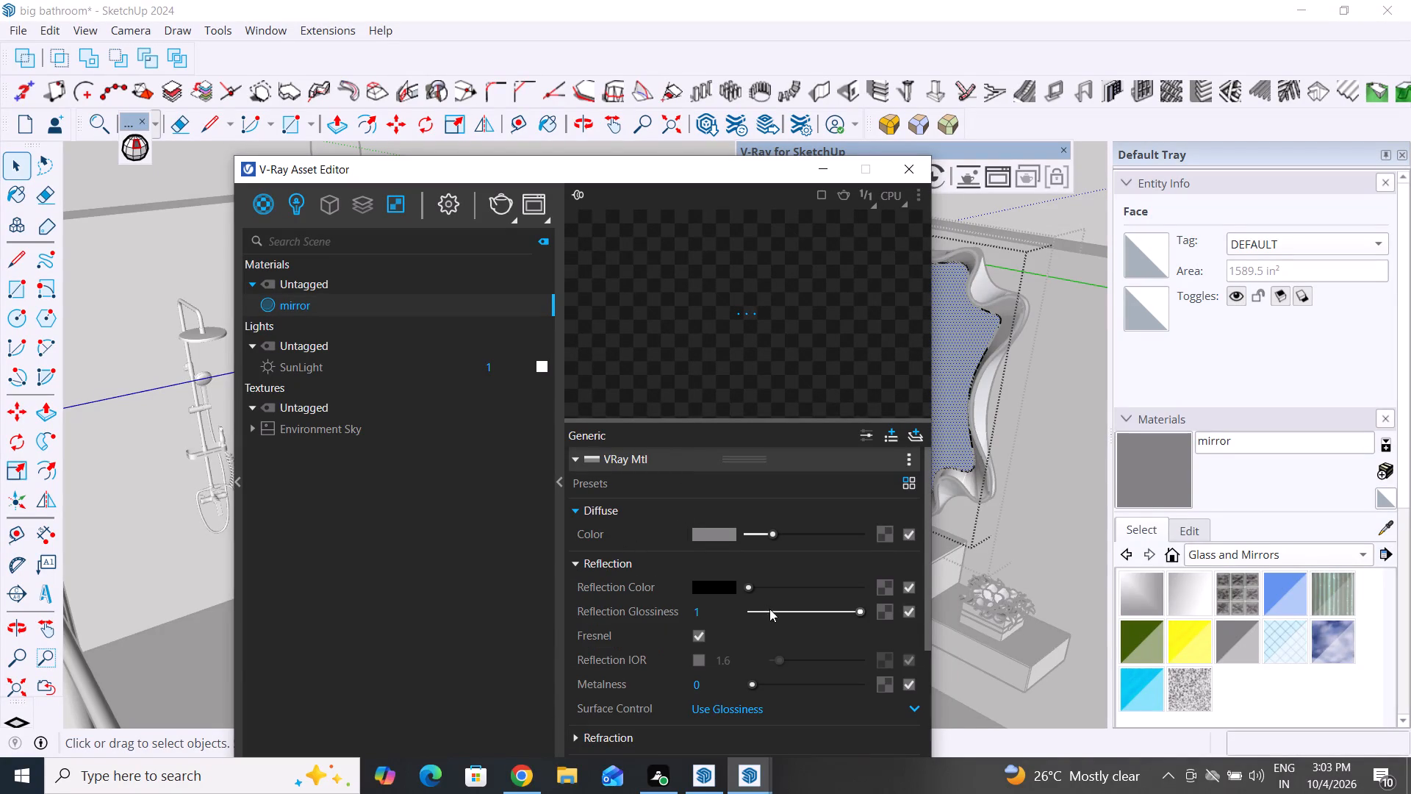
pyautogui.moveTo(750, 591); pyautogui.dragTo(947, 595)
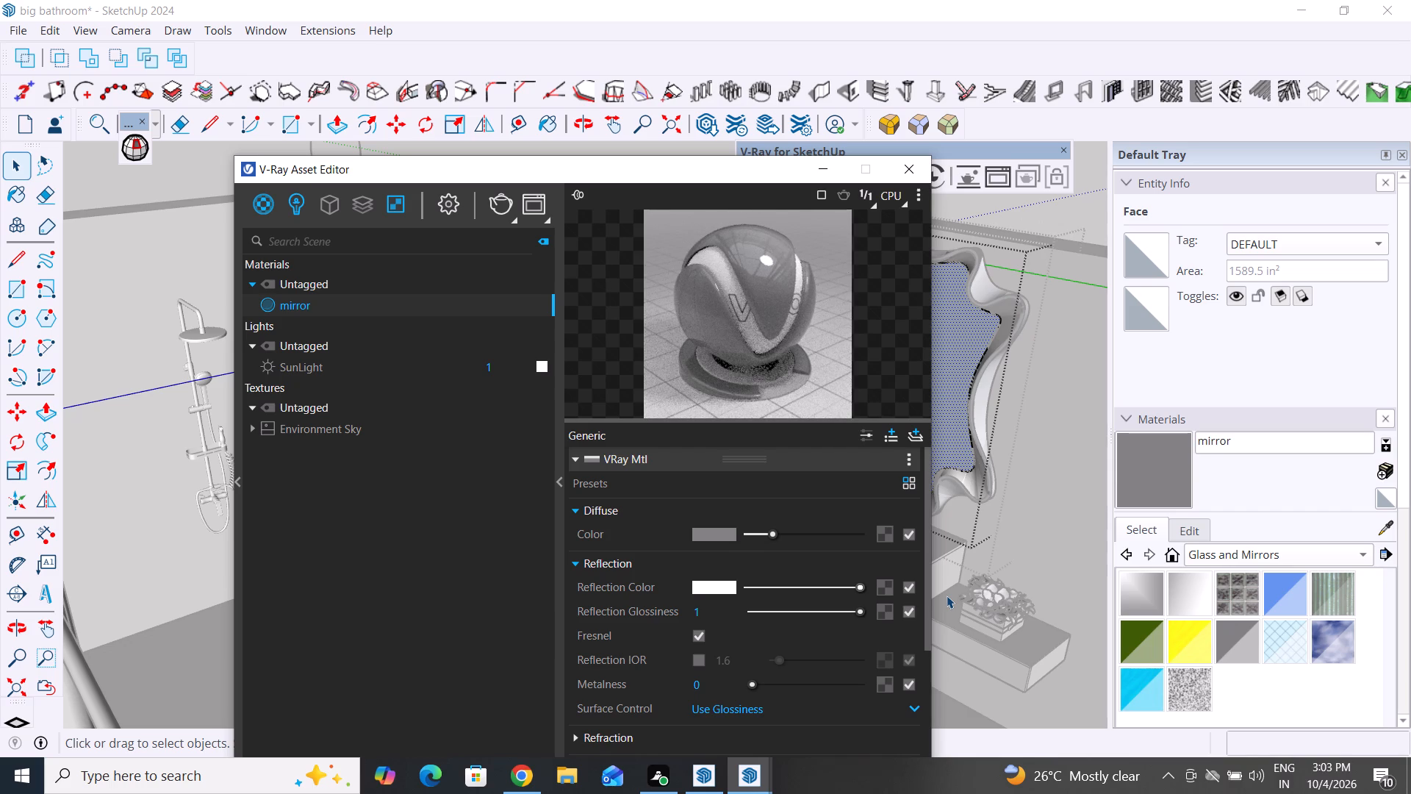
# Enable the mirror material's Reflection IOR override and set its value to 57.26.
pyautogui.scroll(-1, 730, 648)
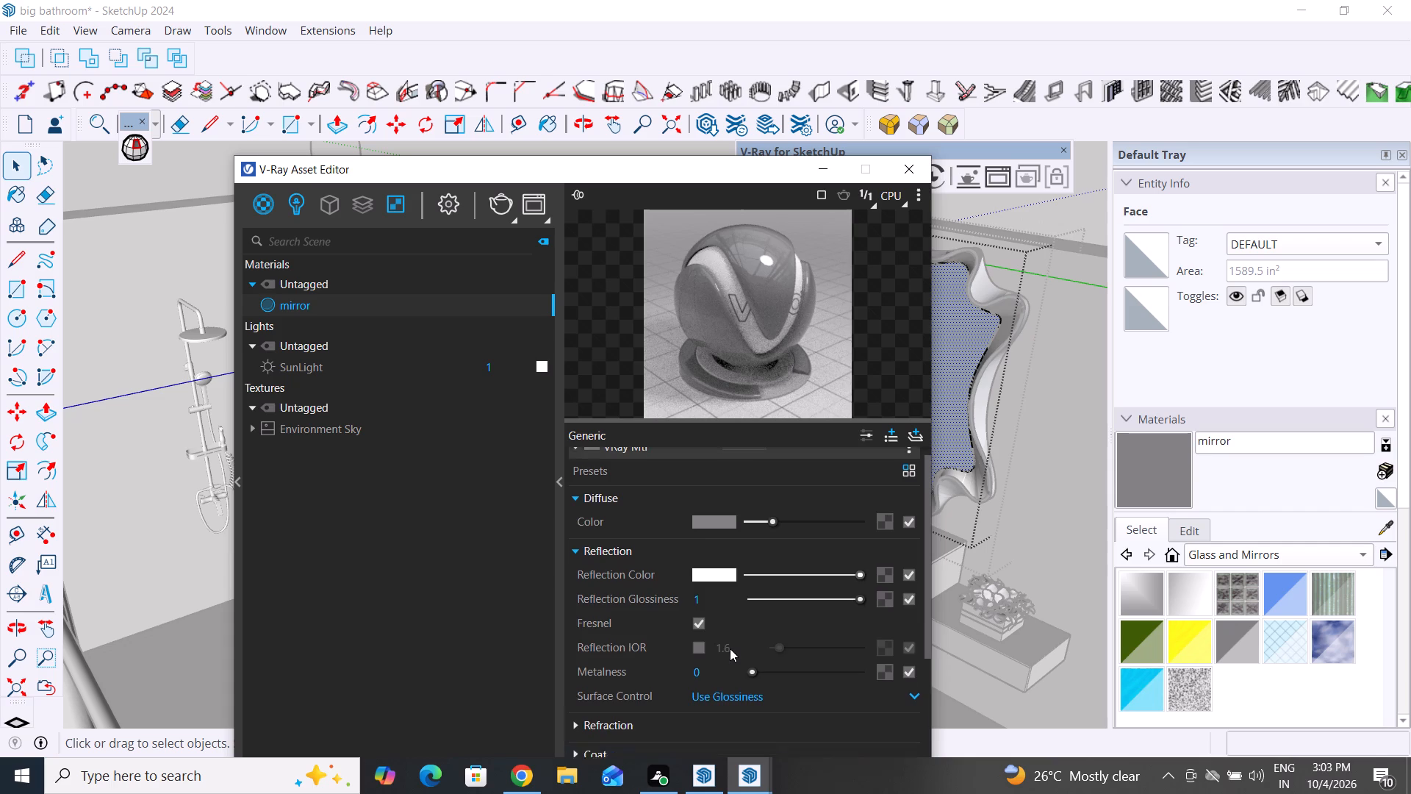
pyautogui.scroll(-1, 730, 648)
pyautogui.scroll(2, 647, 505)
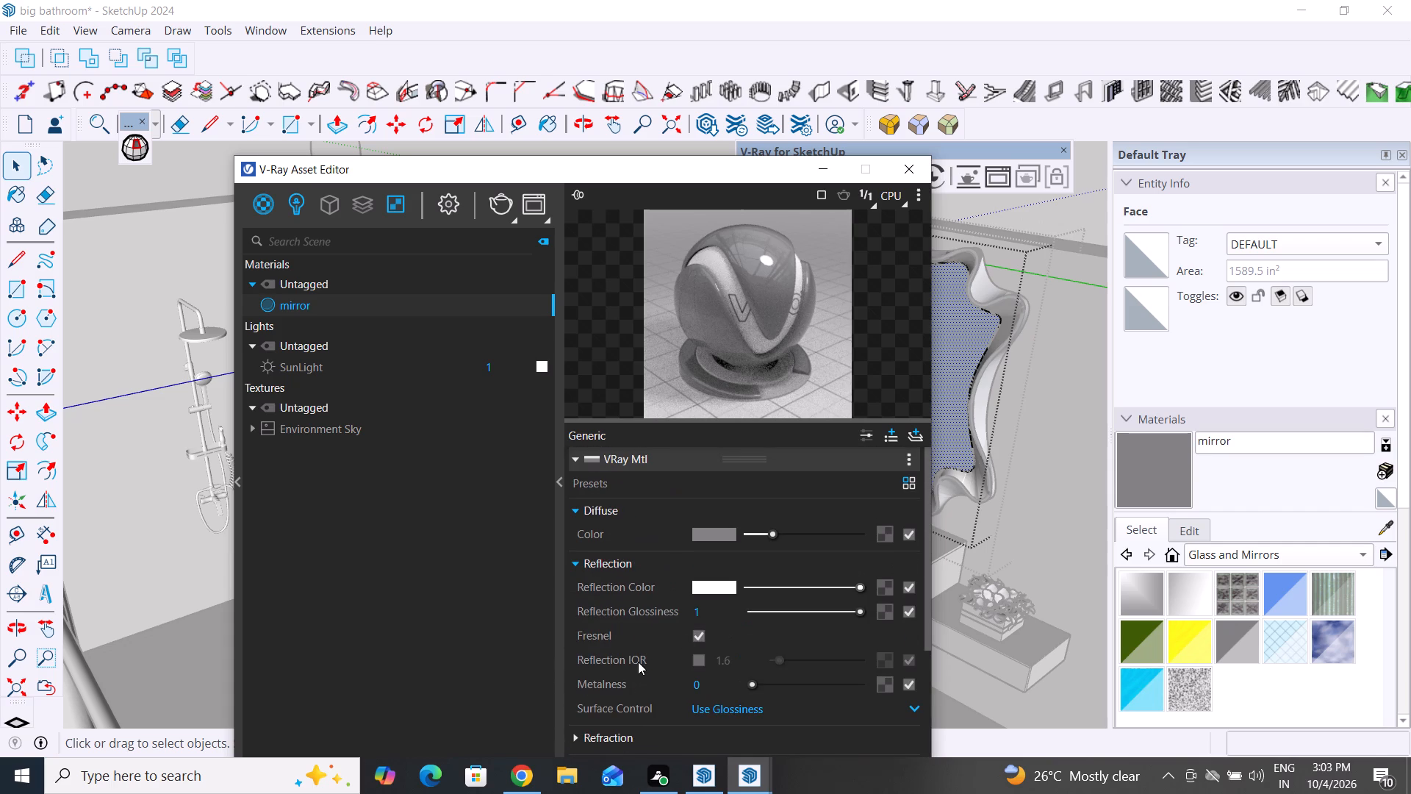
pyautogui.click(636, 661)
pyautogui.click(703, 657)
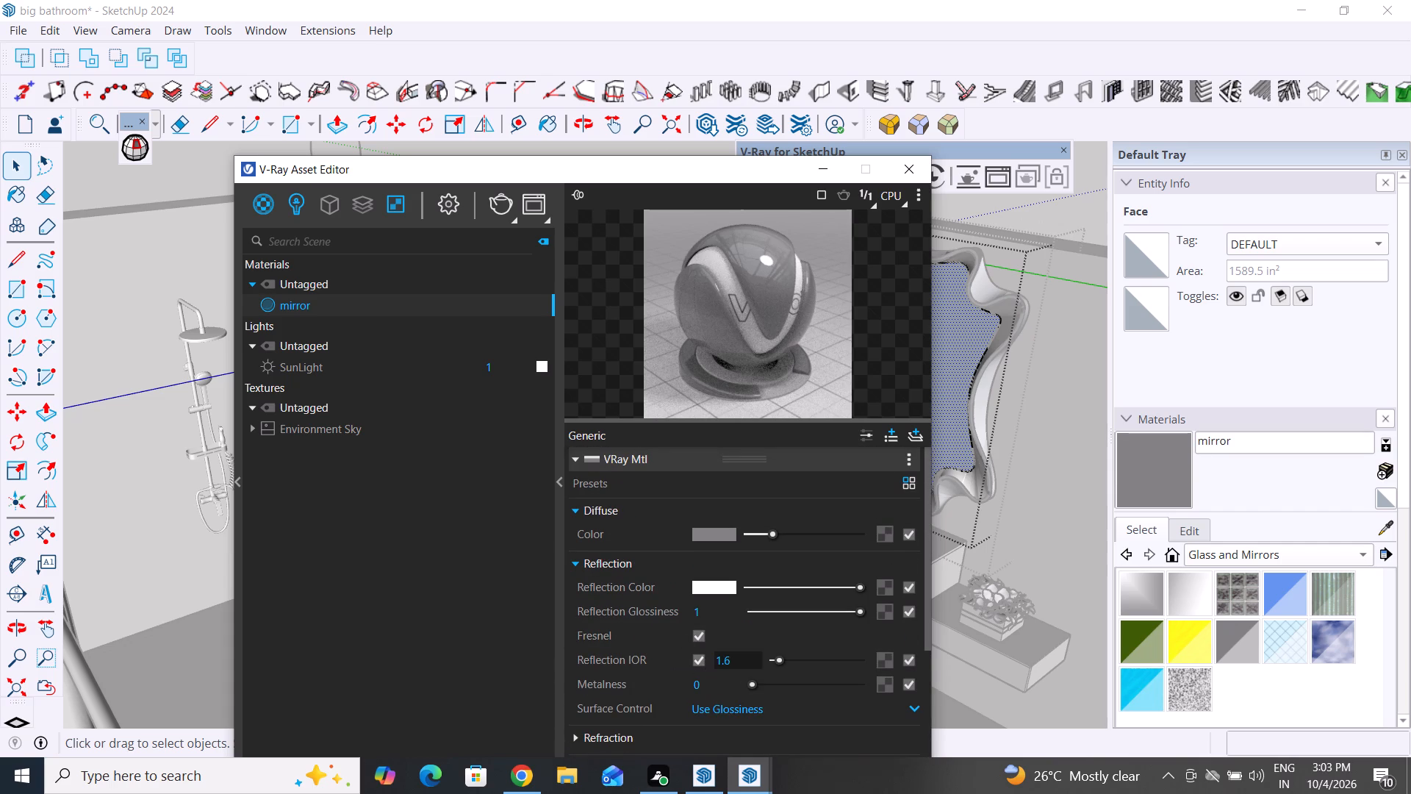
pyautogui.click(736, 664)
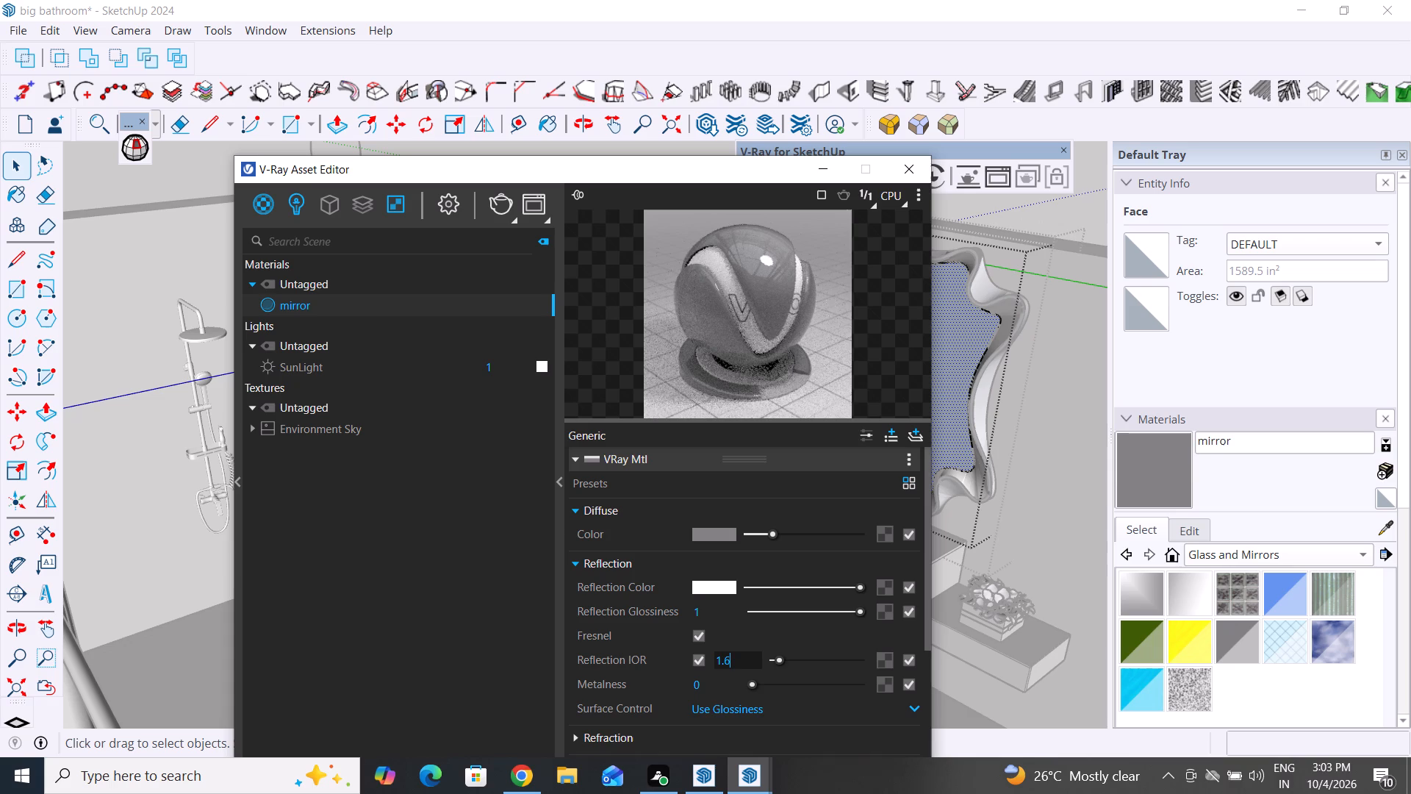
pyautogui.press('BackSpace')
pyautogui.press('BackSpace')
pyautogui.press('BackSpace')
pyautogui.write('40')
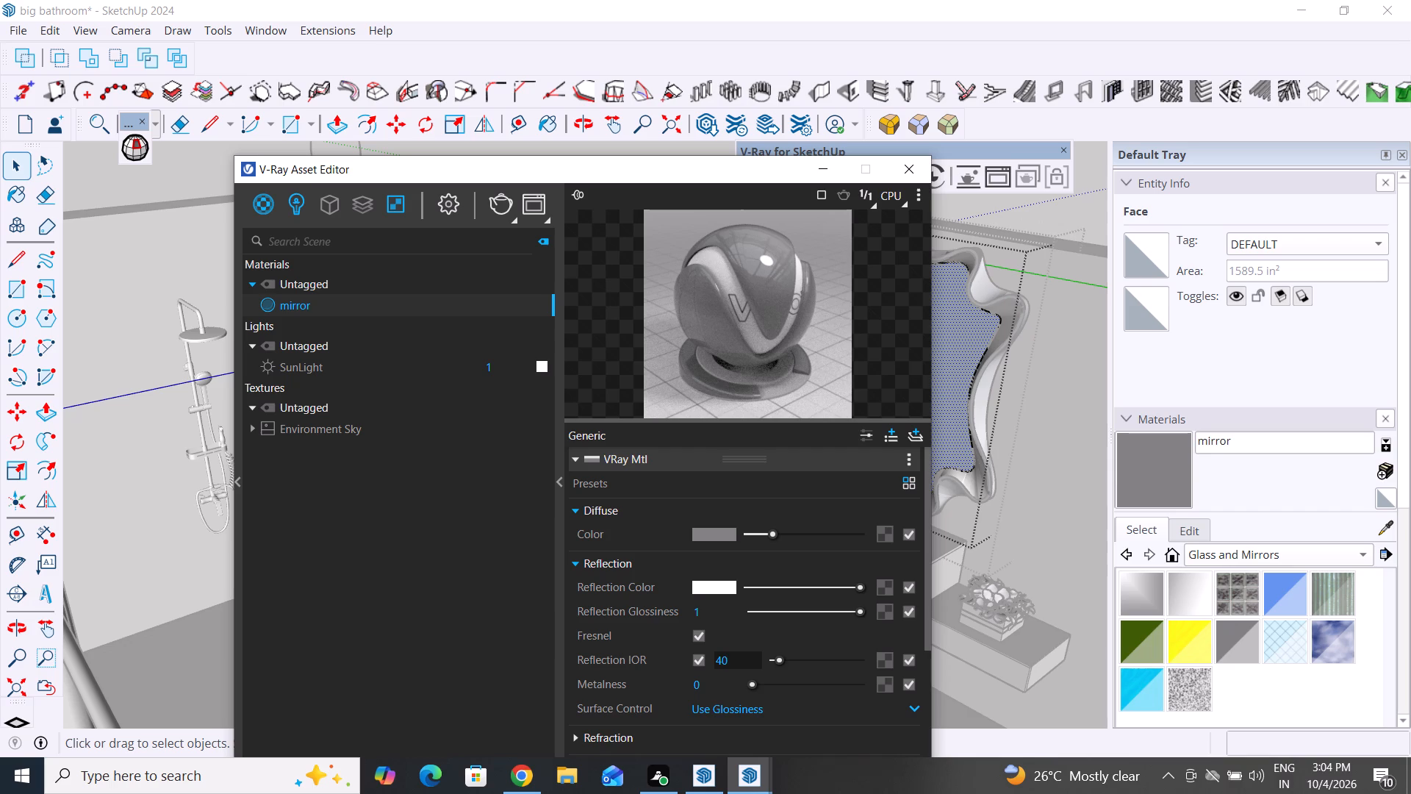
pyautogui.press('BackSpace')
pyautogui.press('BackSpace')
pyautogui.press('BackSpace')
pyautogui.write('57.26')
# Apply the mirror material to the selected glass face of the wavy mirror.
pyautogui.rightClick(403, 308)
pyautogui.click(455, 352)
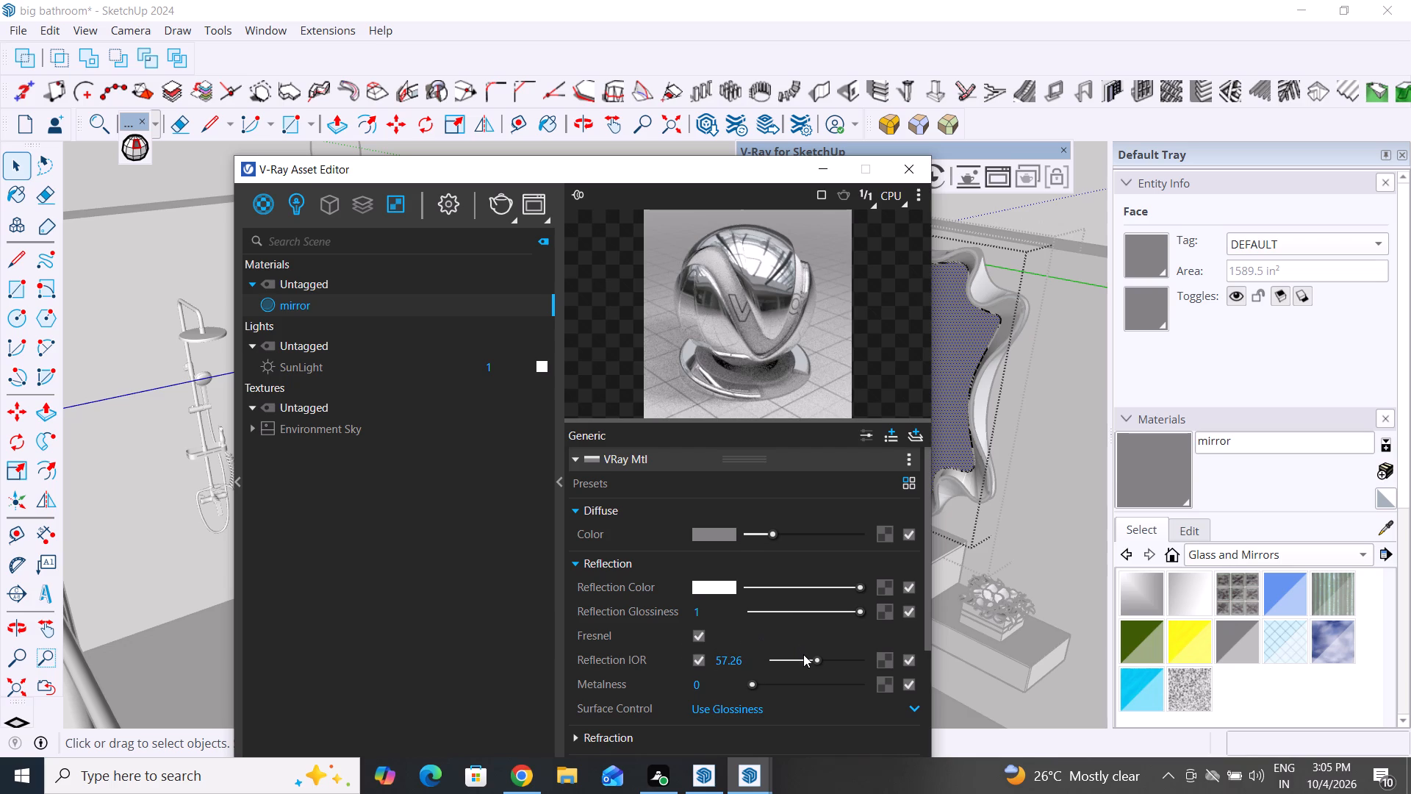
# Adjust the mirror material's Reflection IOR, trying higher values and settling at about 63.38.
pyautogui.moveTo(816, 663); pyautogui.dragTo(836, 663)
pyautogui.moveTo(836, 663); pyautogui.dragTo(869, 658)
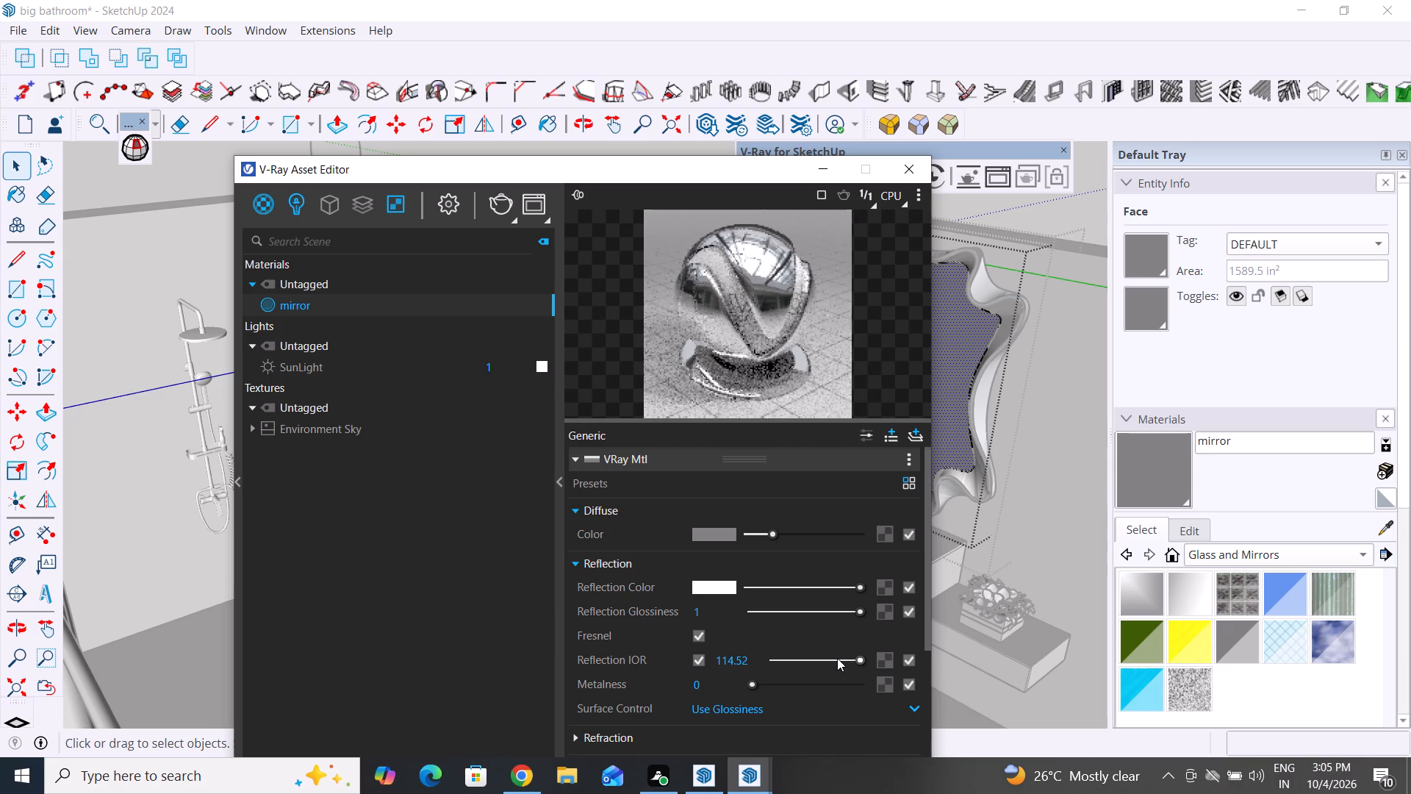
pyautogui.click(837, 658)
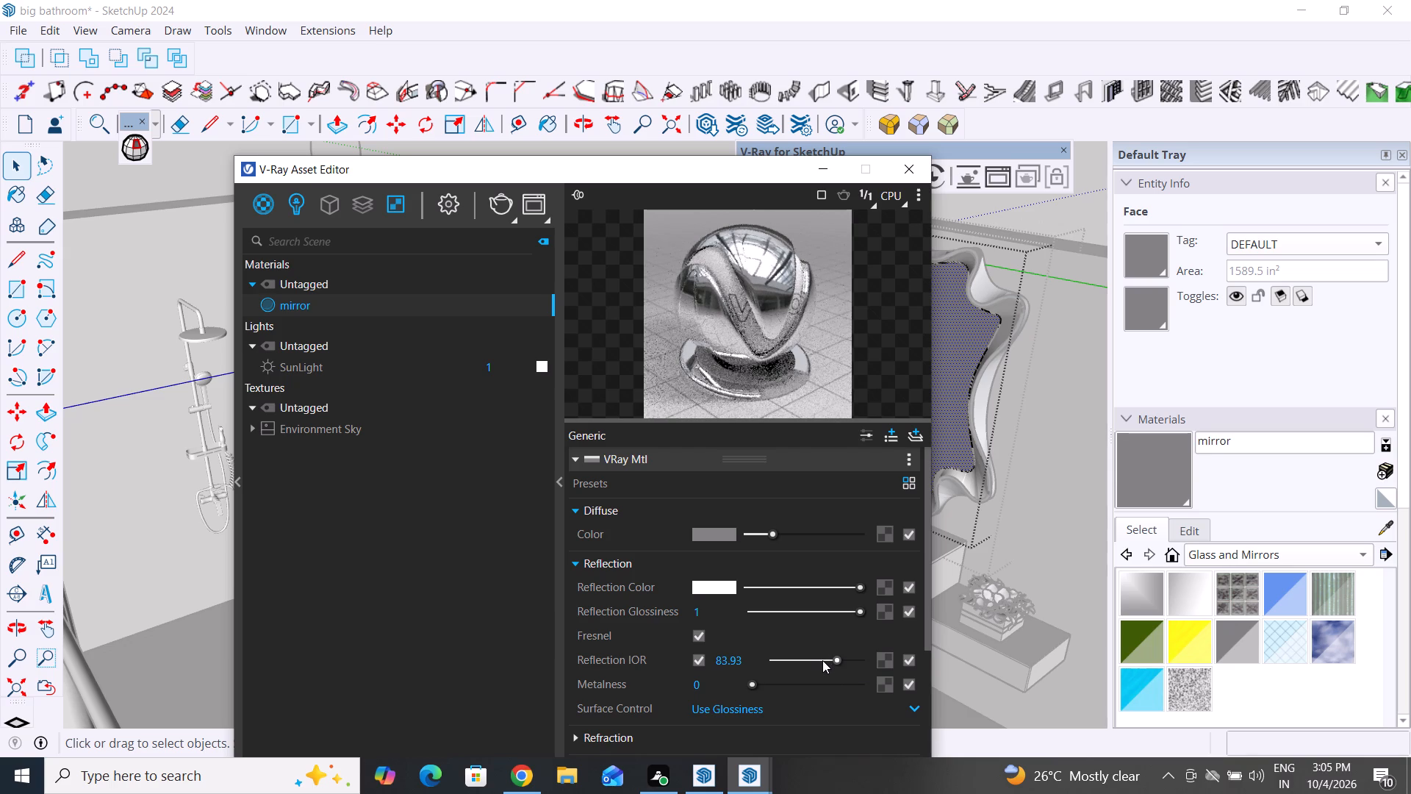
pyautogui.scroll(-1, 791, 694)
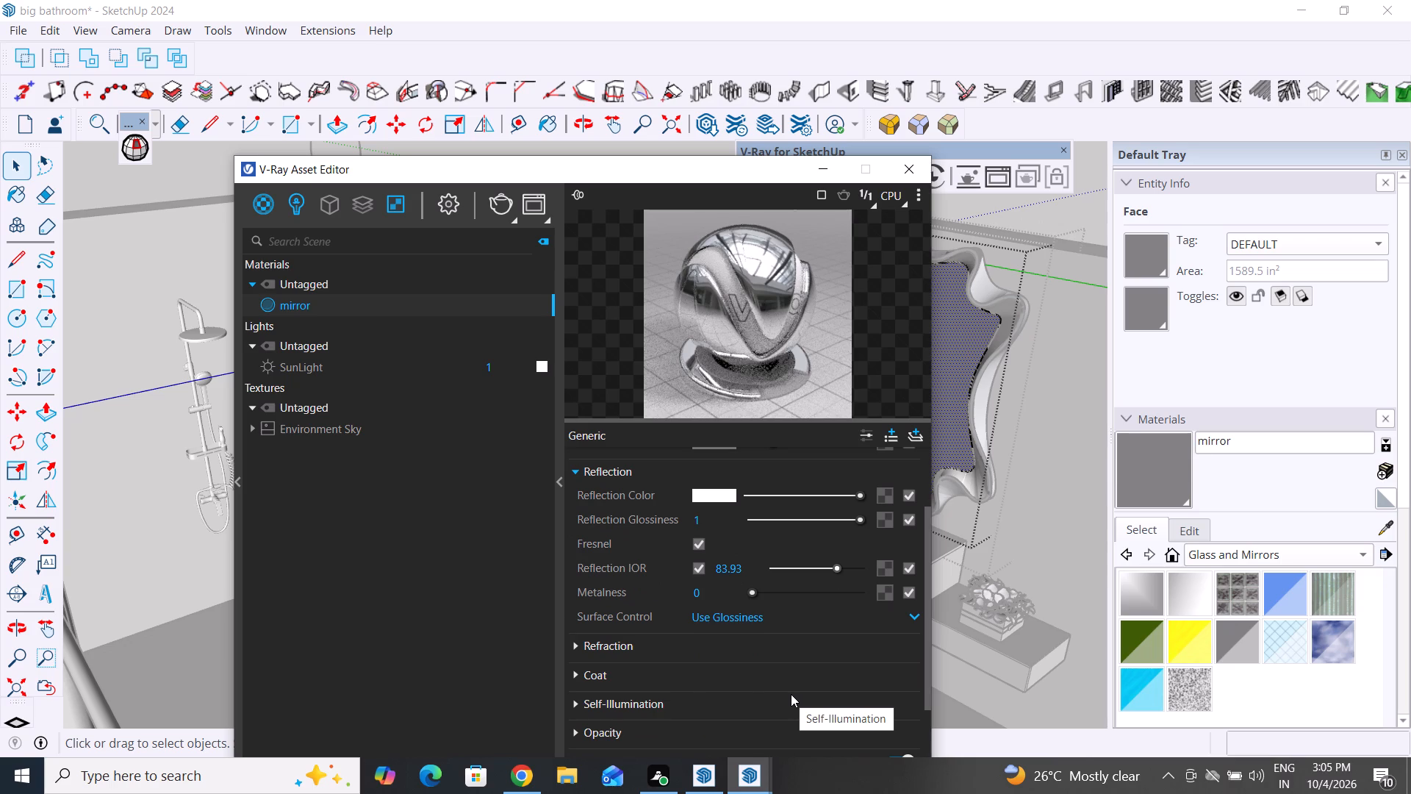
pyautogui.click(821, 562)
pyautogui.click(822, 572)
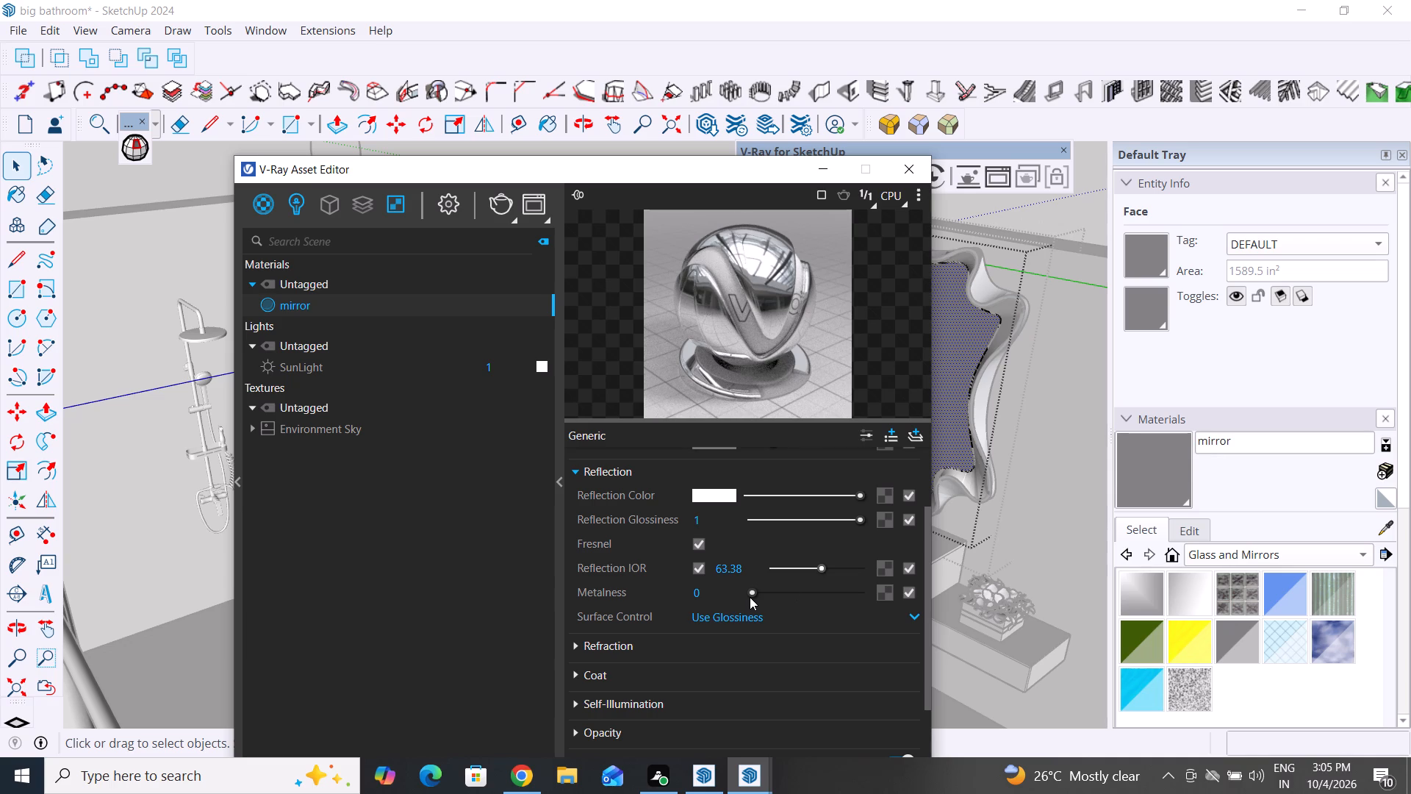
# Raise the mirror material's Metalness to about 0.79.
pyautogui.moveTo(751, 597); pyautogui.dragTo(814, 586)
pyautogui.moveTo(748, 592); pyautogui.dragTo(788, 598)
pyautogui.moveTo(788, 598); pyautogui.dragTo(802, 598)
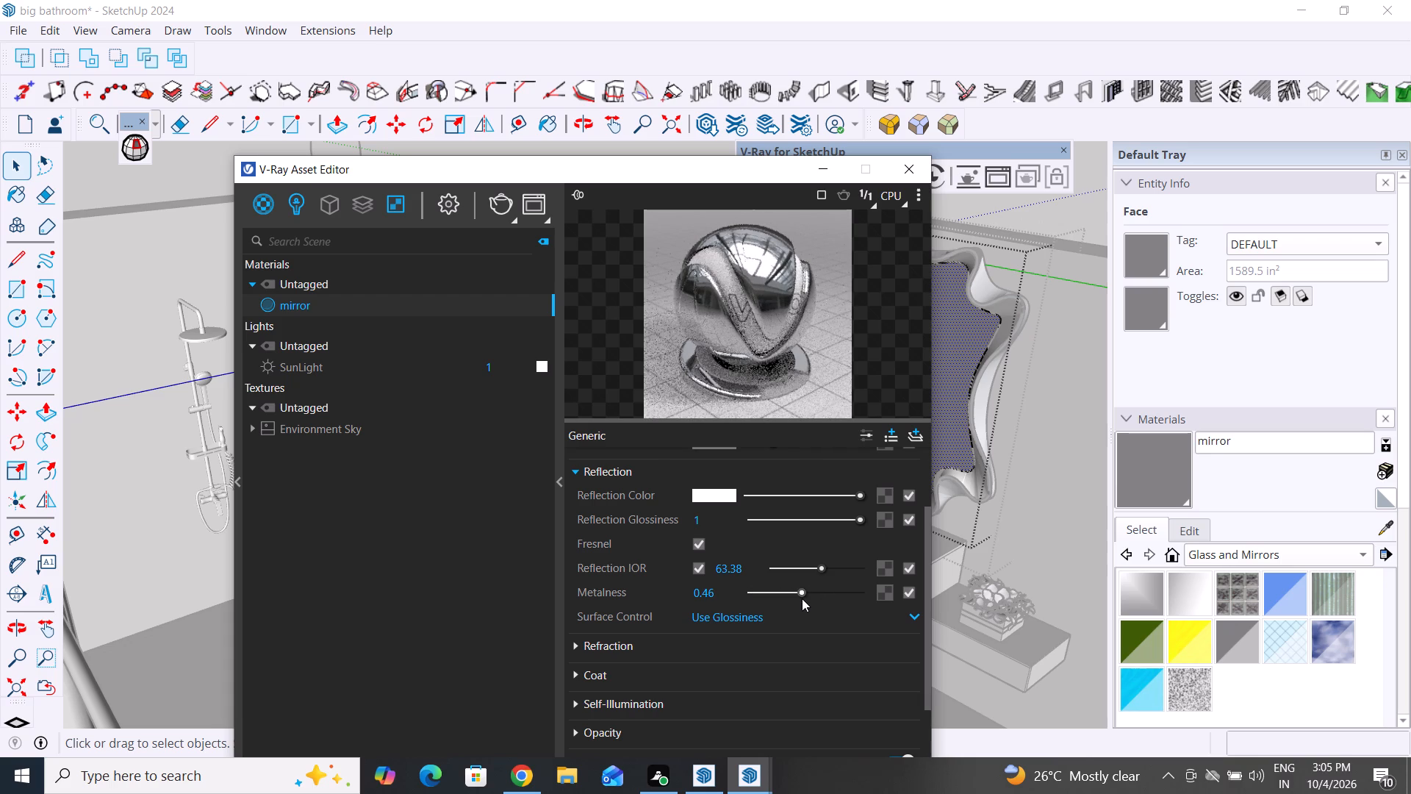
pyautogui.moveTo(802, 598); pyautogui.dragTo(772, 598)
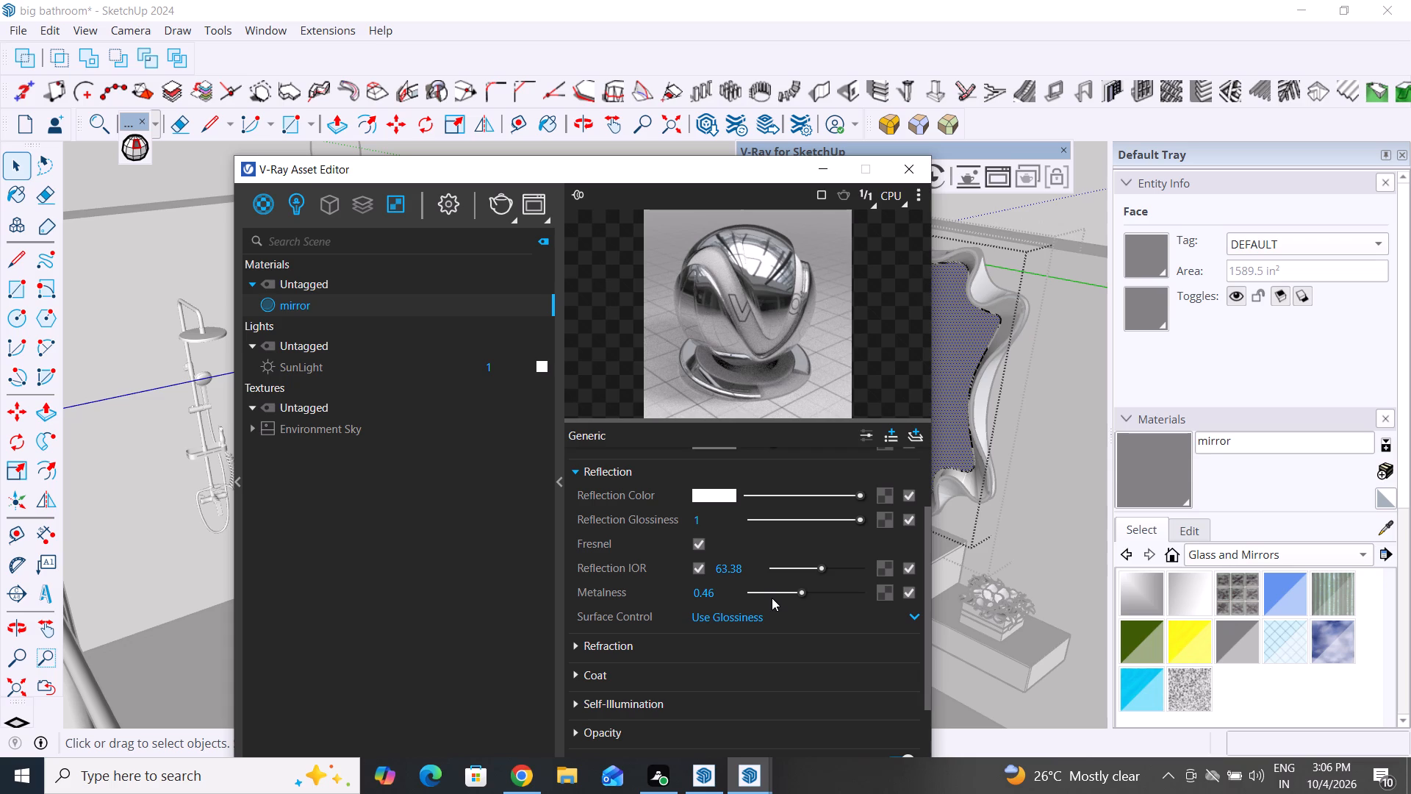
pyautogui.moveTo(804, 592); pyautogui.dragTo(825, 595)
pyautogui.moveTo(825, 595); pyautogui.dragTo(845, 596)
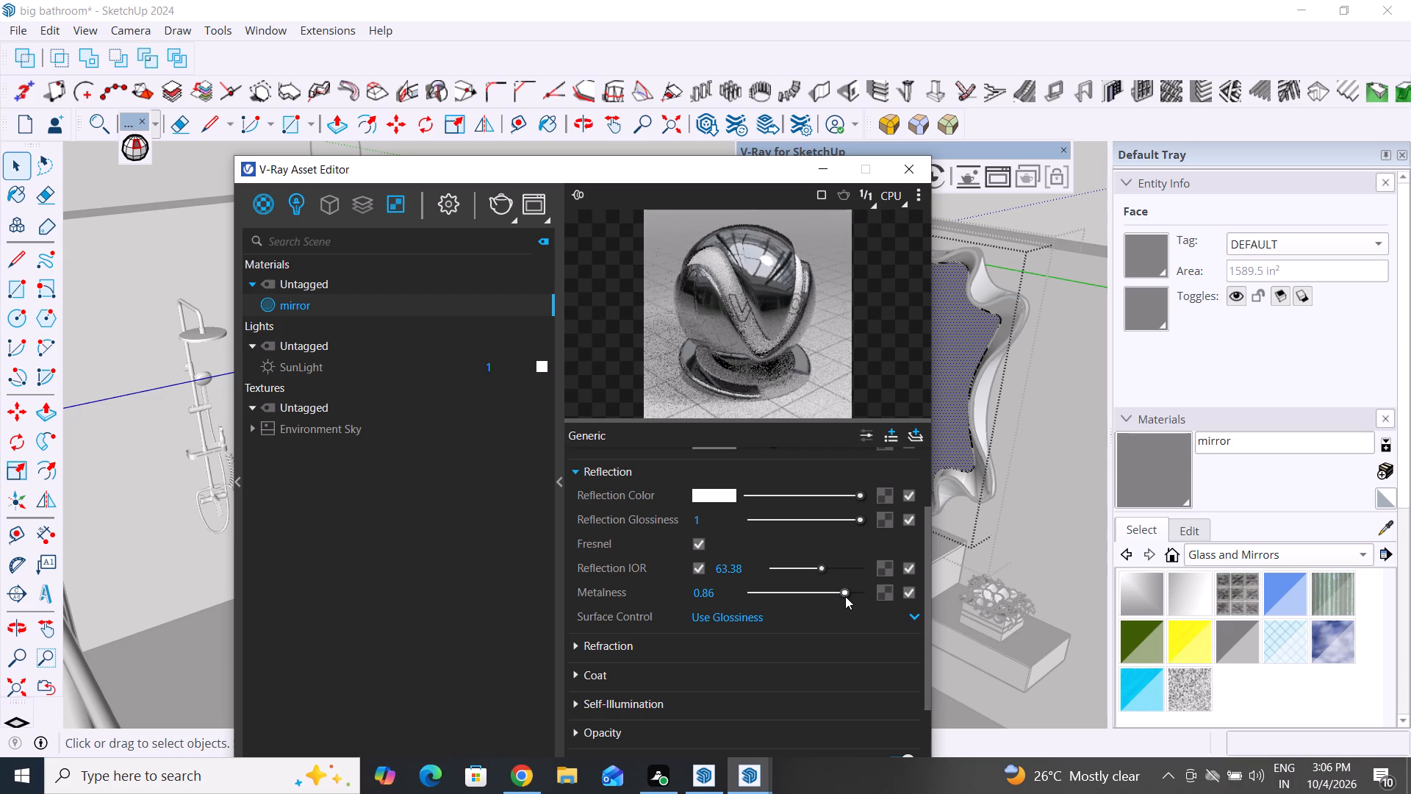
pyautogui.moveTo(845, 596); pyautogui.dragTo(838, 597)
# Apply the adjusted mirror material to the selected mirror face again.
pyautogui.rightClick(370, 301)
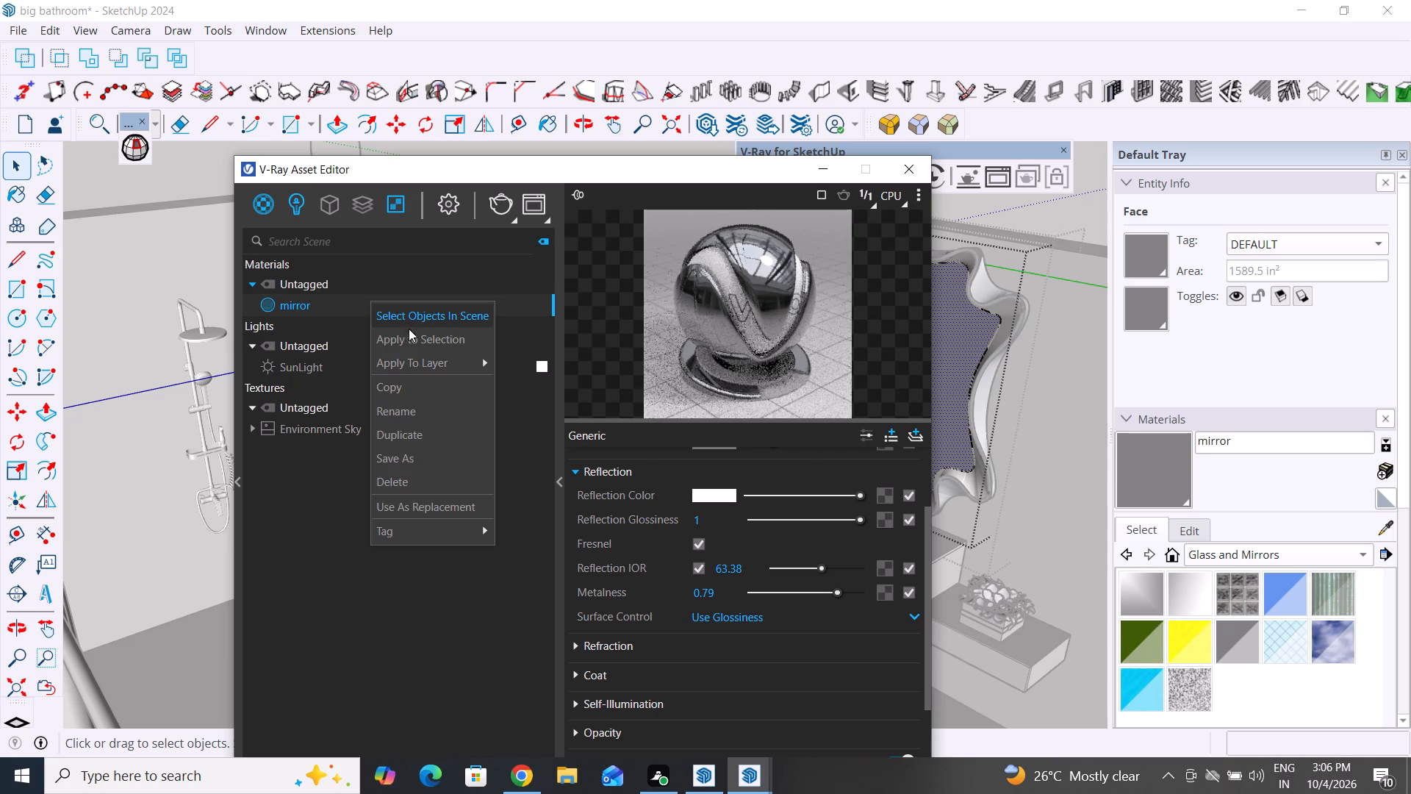
pyautogui.click(416, 343)
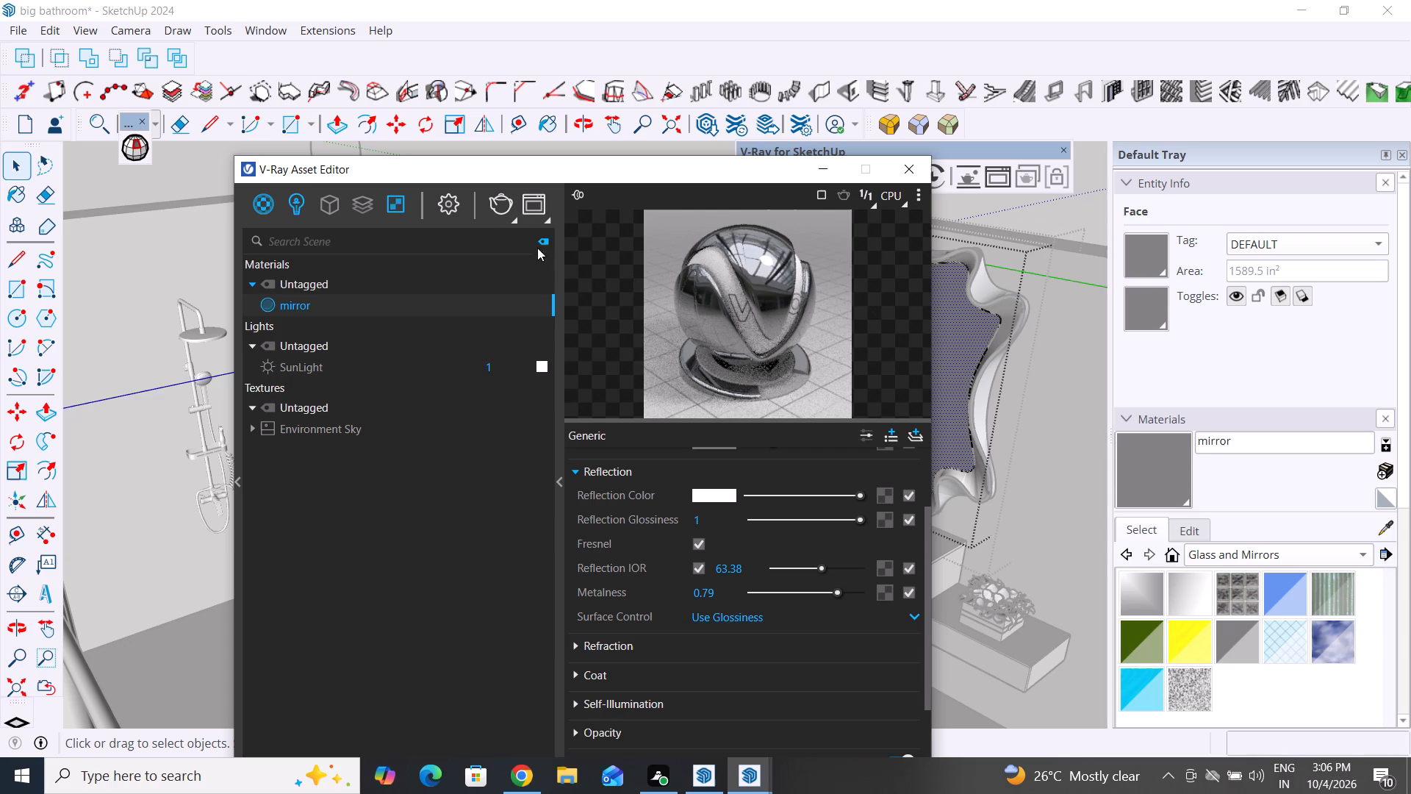
# Start a V-Ray render of the current bathroom view.
pyautogui.click(508, 204)
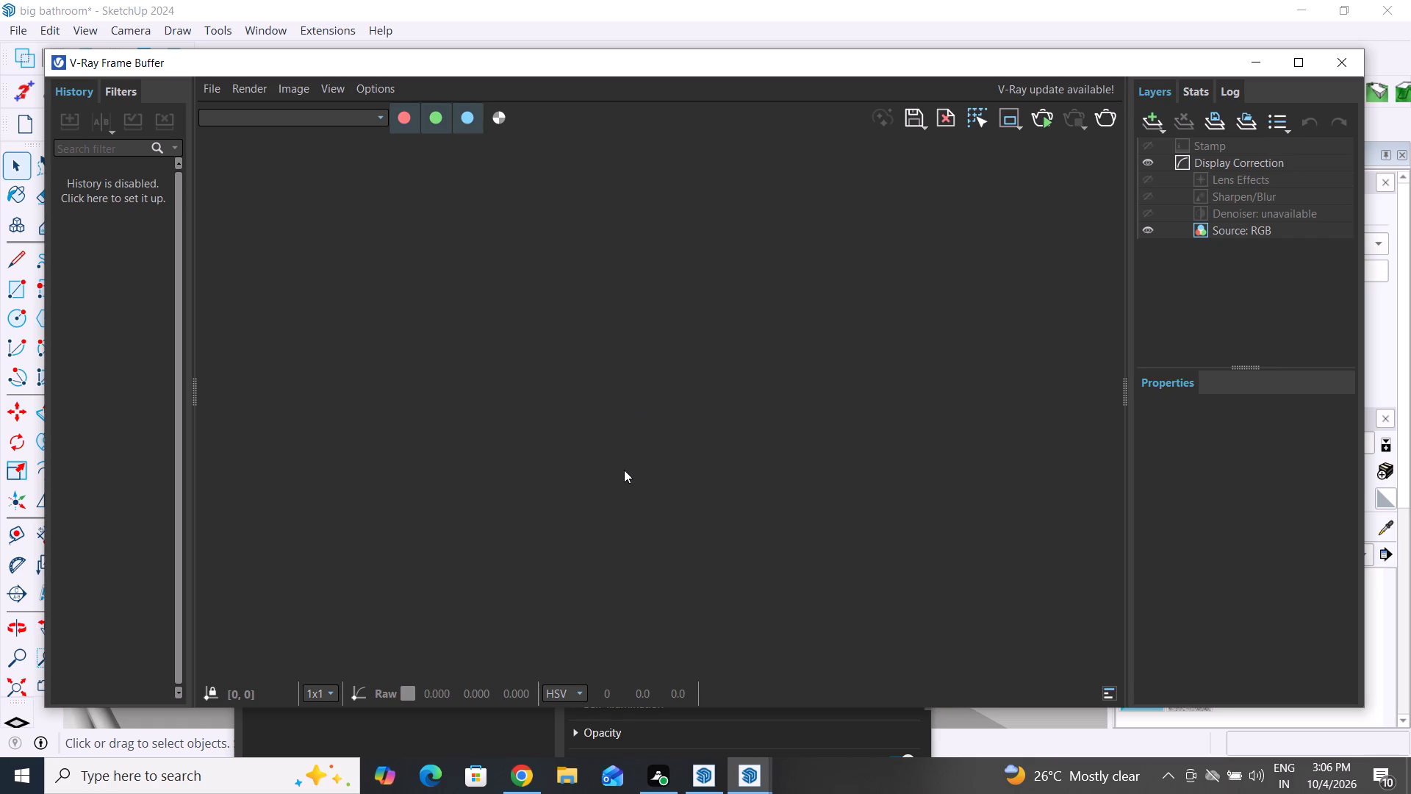
pyautogui.scroll(-3, 624, 470)
pyautogui.scroll(1, 624, 470)
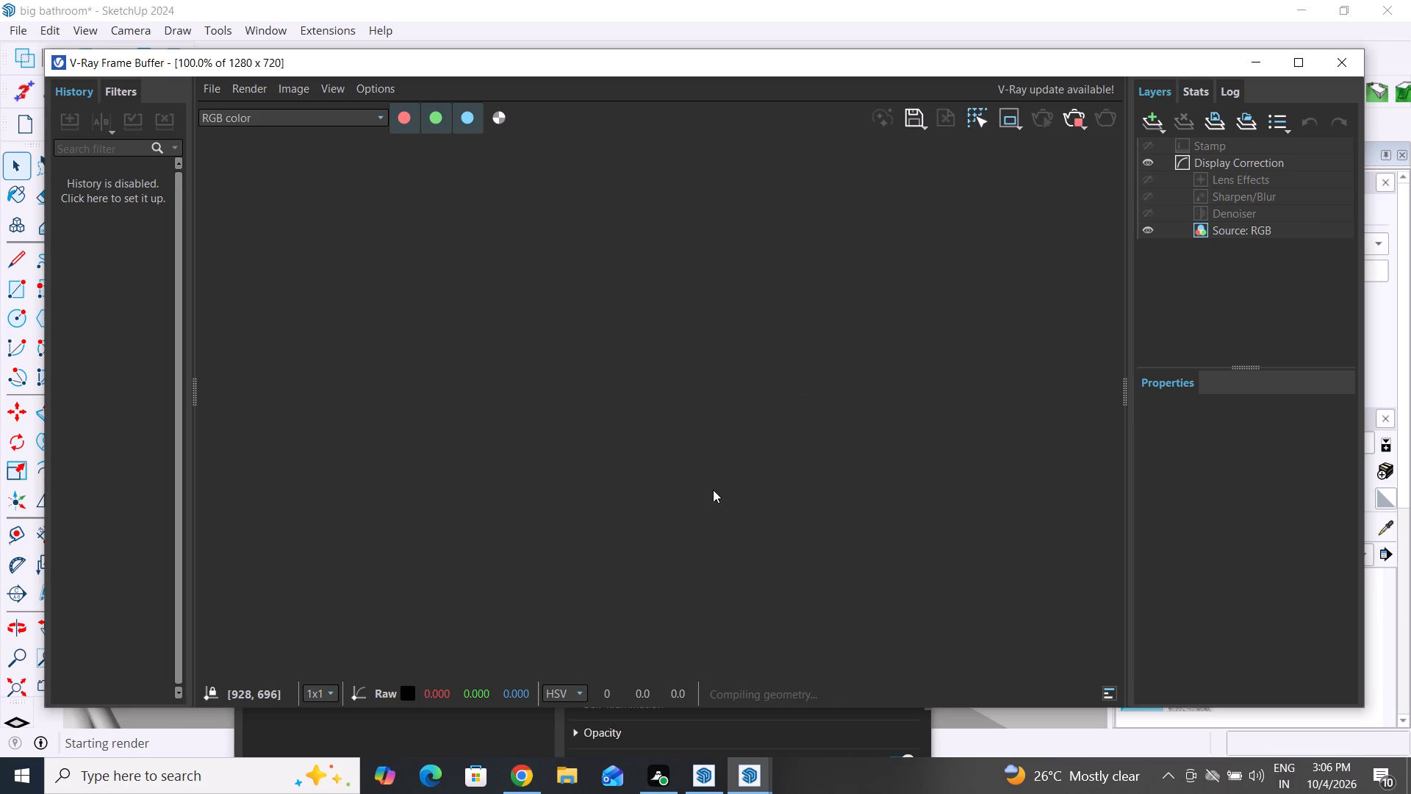
pyautogui.scroll(-3, 713, 490)
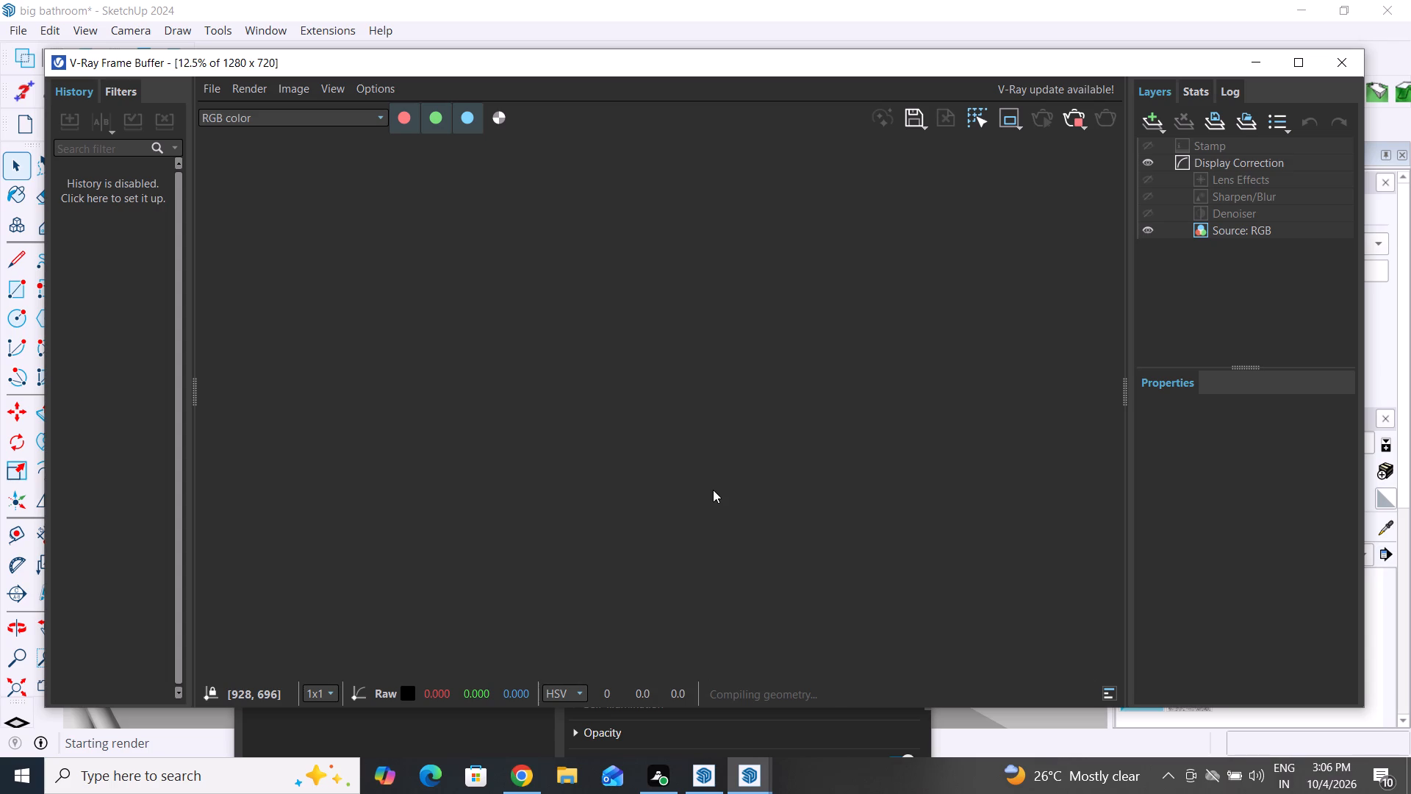
pyautogui.scroll(2, 713, 490)
# Move the V-Ray Frame Buffer clear of the model and close the Asset Editor.
pyautogui.moveTo(973, 57); pyautogui.dragTo(1018, 660)
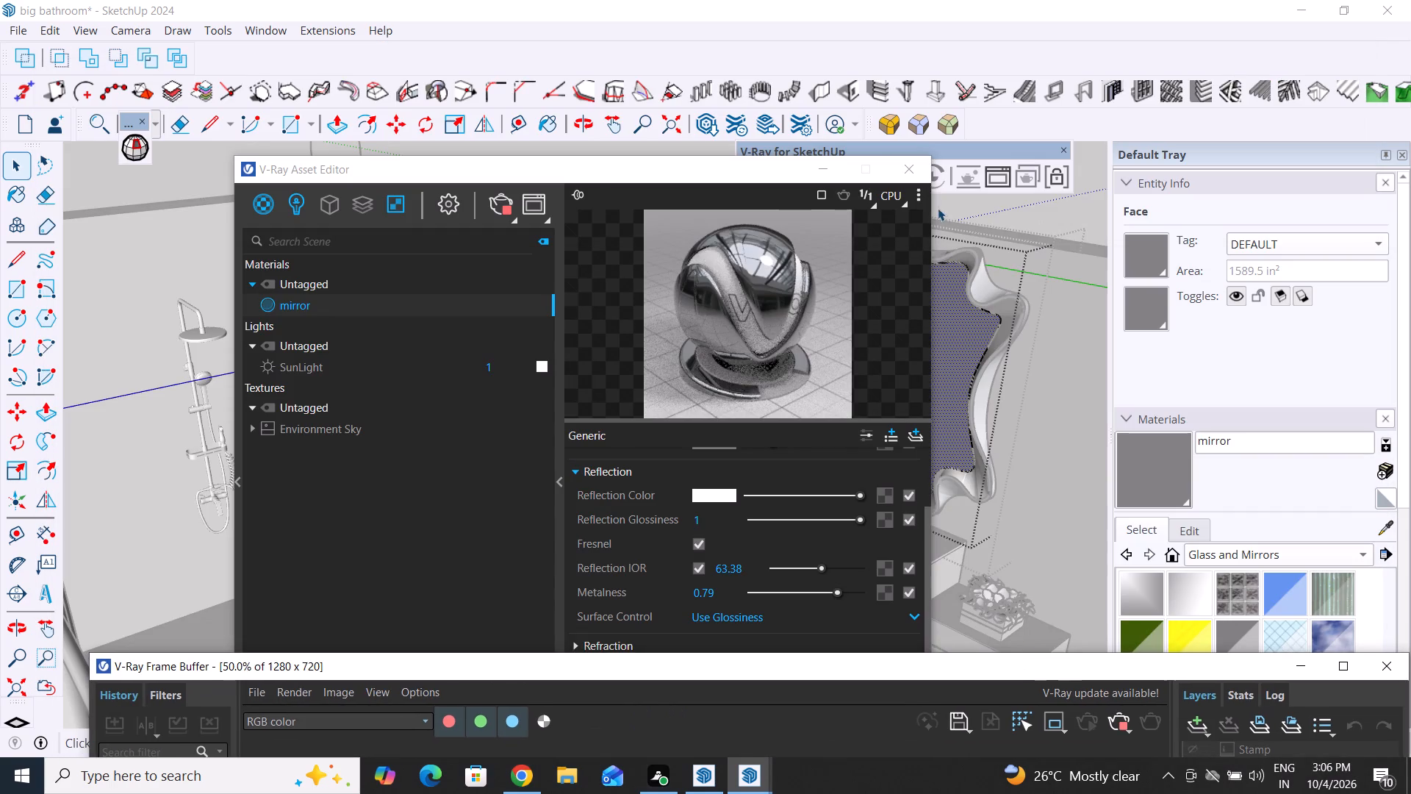
pyautogui.click(911, 169)
pyautogui.moveTo(823, 667); pyautogui.dragTo(943, 689)
# Examine the whole bathroom model around the mirror wall from a wider angle, and clear the face selection.
pyautogui.scroll(-3, 841, 365)
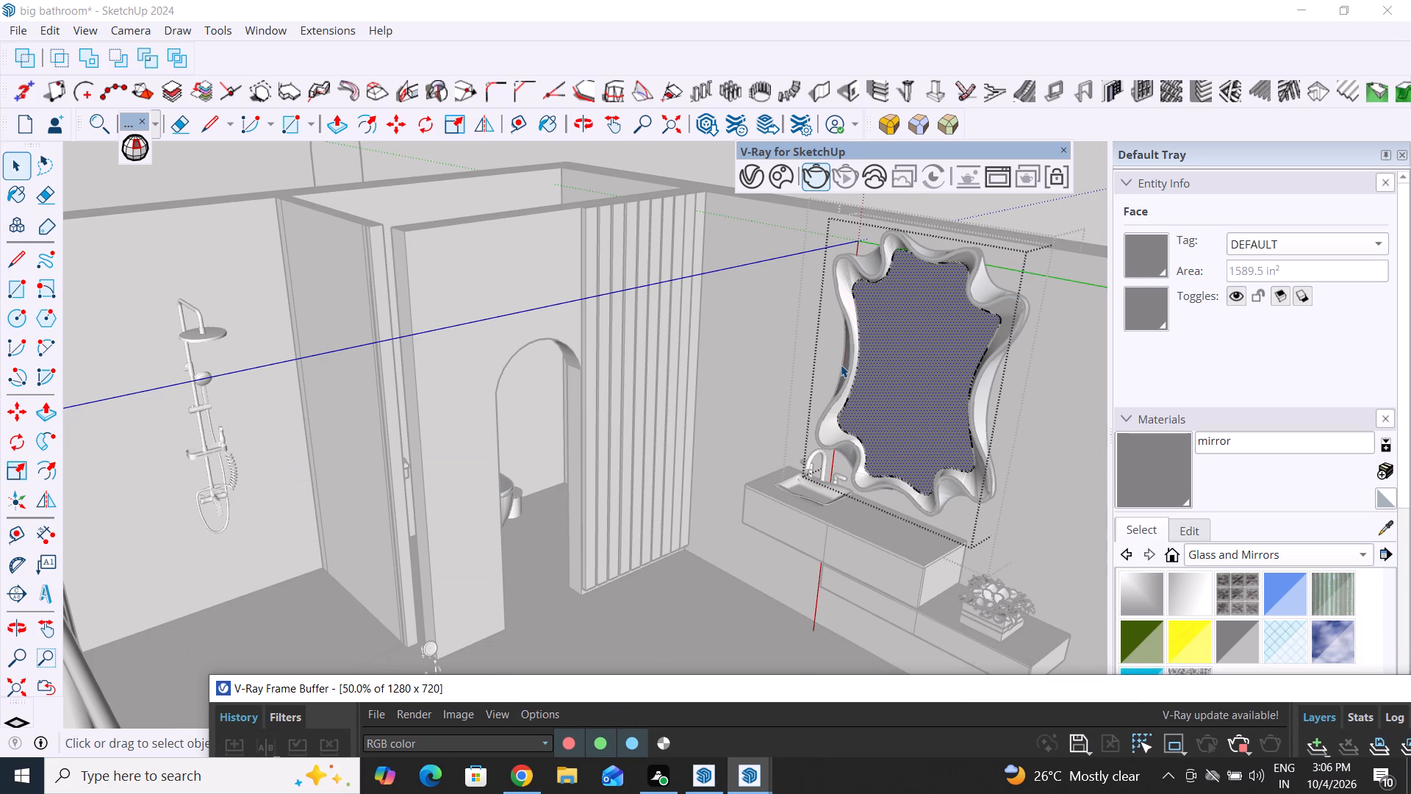
pyautogui.scroll(-4, 841, 365)
pyautogui.moveTo(888, 484); pyautogui.dragTo(849, 463, button='middle')
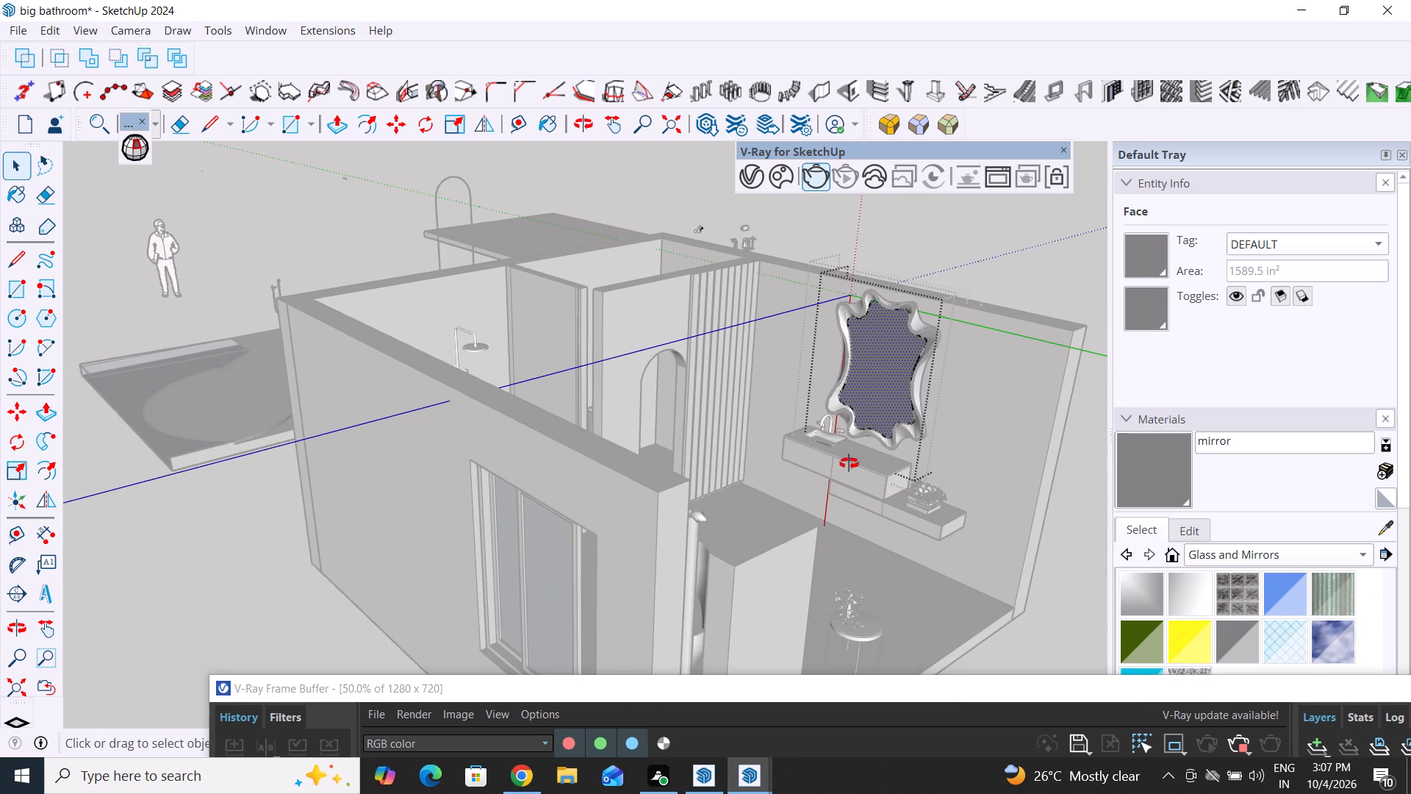
pyautogui.moveTo(849, 463); pyautogui.dragTo(775, 476, button='middle')
pyautogui.scroll(2, 630, 388)
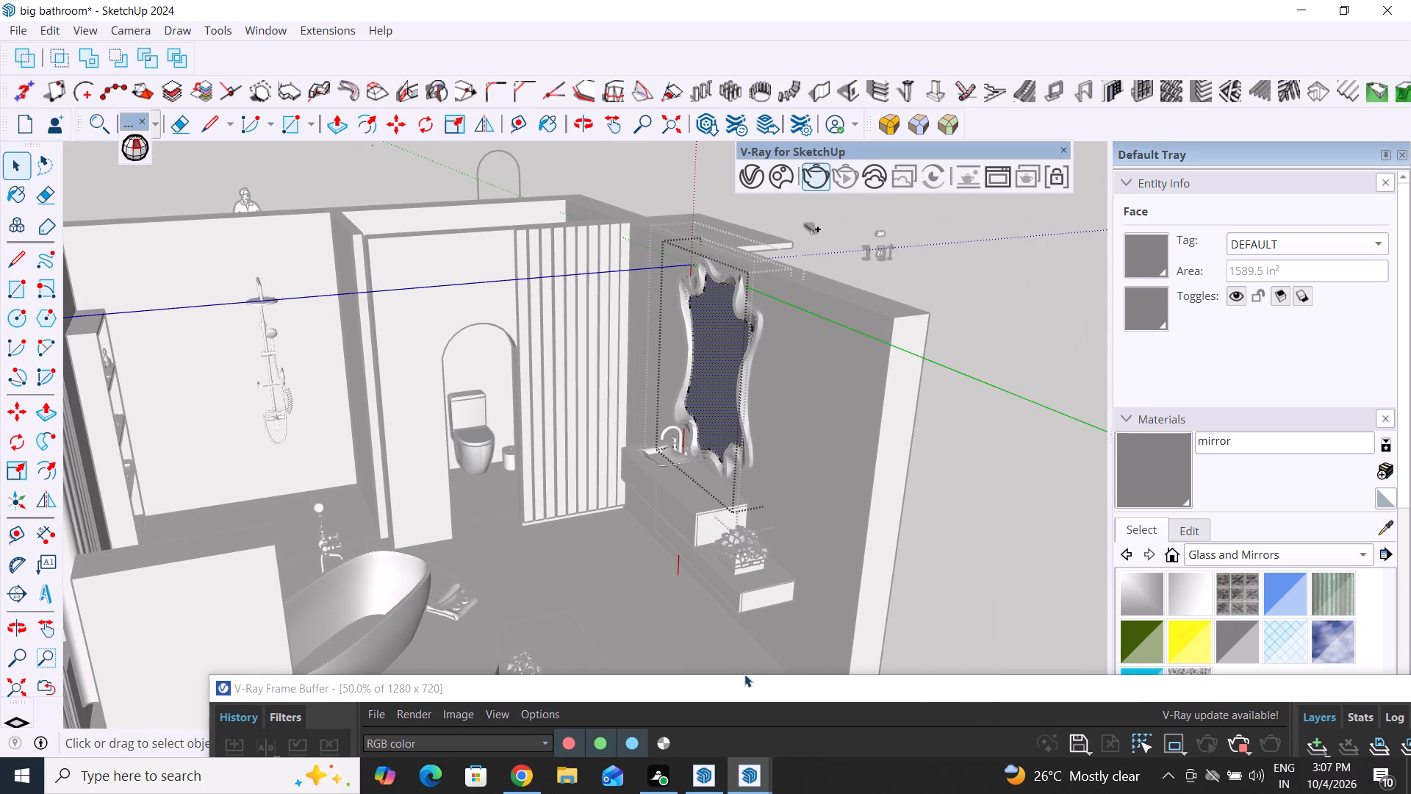
pyautogui.scroll(-5, 882, 496)
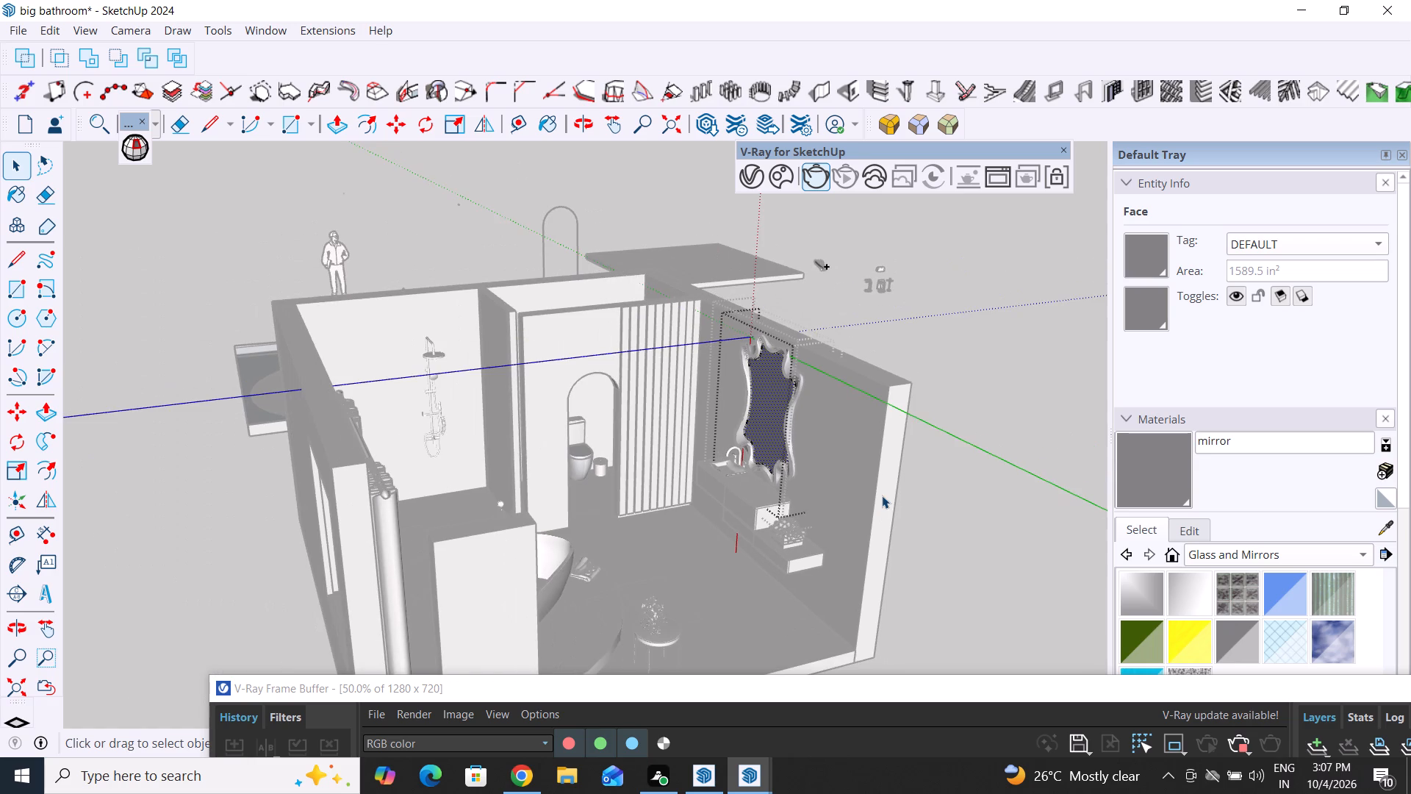
pyautogui.moveTo(847, 516); pyautogui.dragTo(800, 481, button='middle')
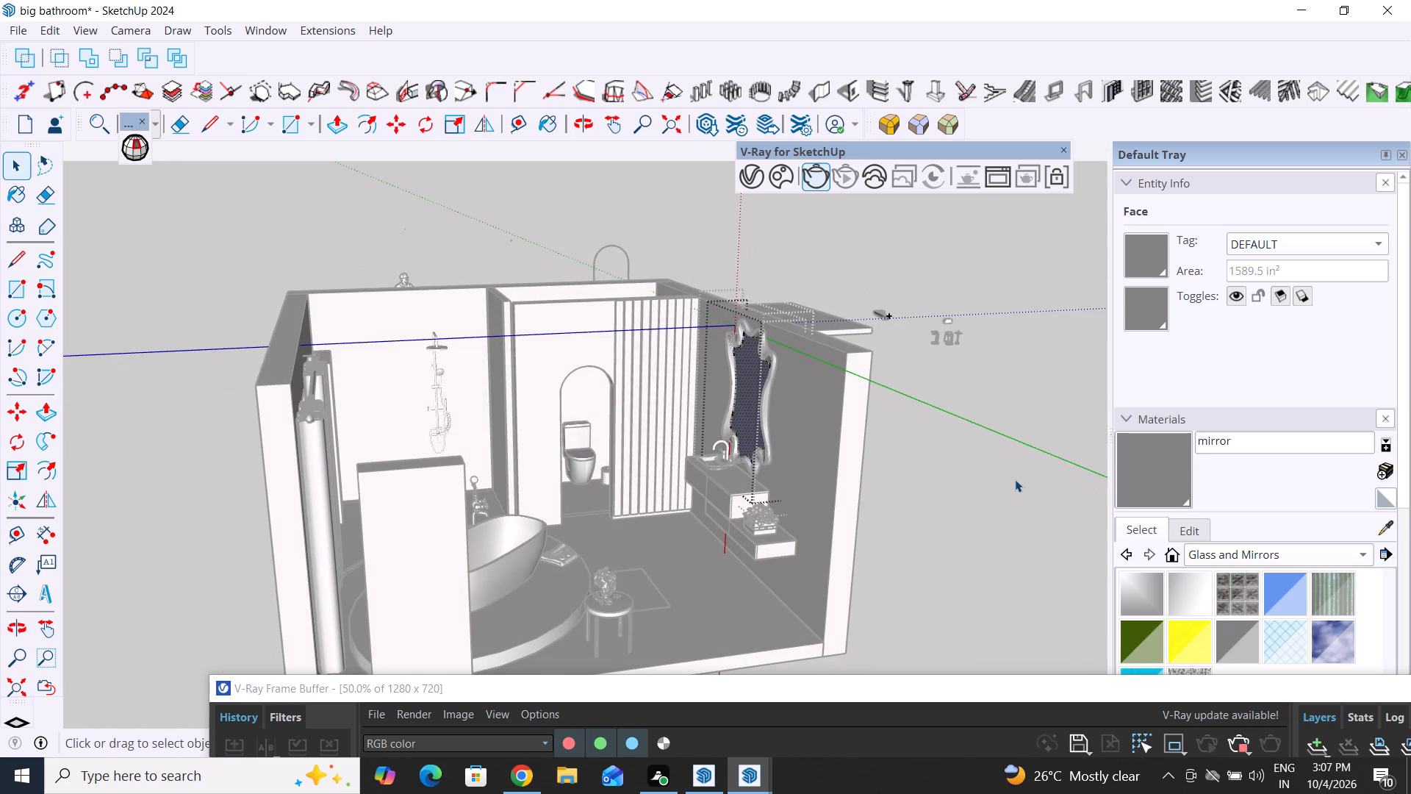
pyautogui.click(1015, 479)
# Bring the V-Ray Frame Buffer back into view and check how the mirror looks in the render.
pyautogui.moveTo(983, 681); pyautogui.dragTo(966, 654)
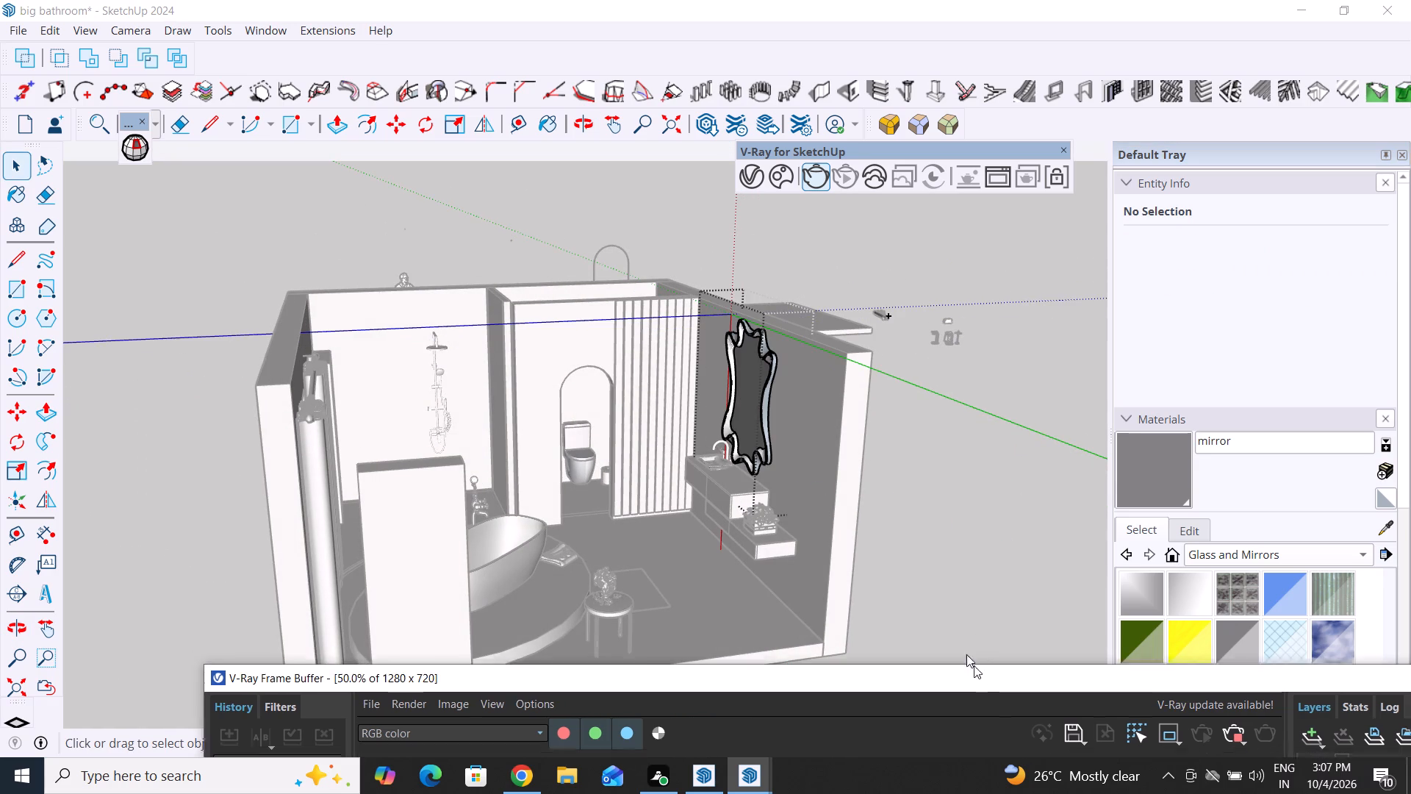
pyautogui.moveTo(966, 654); pyautogui.dragTo(757, 286)
pyautogui.moveTo(827, 298); pyautogui.dragTo(826, 287)
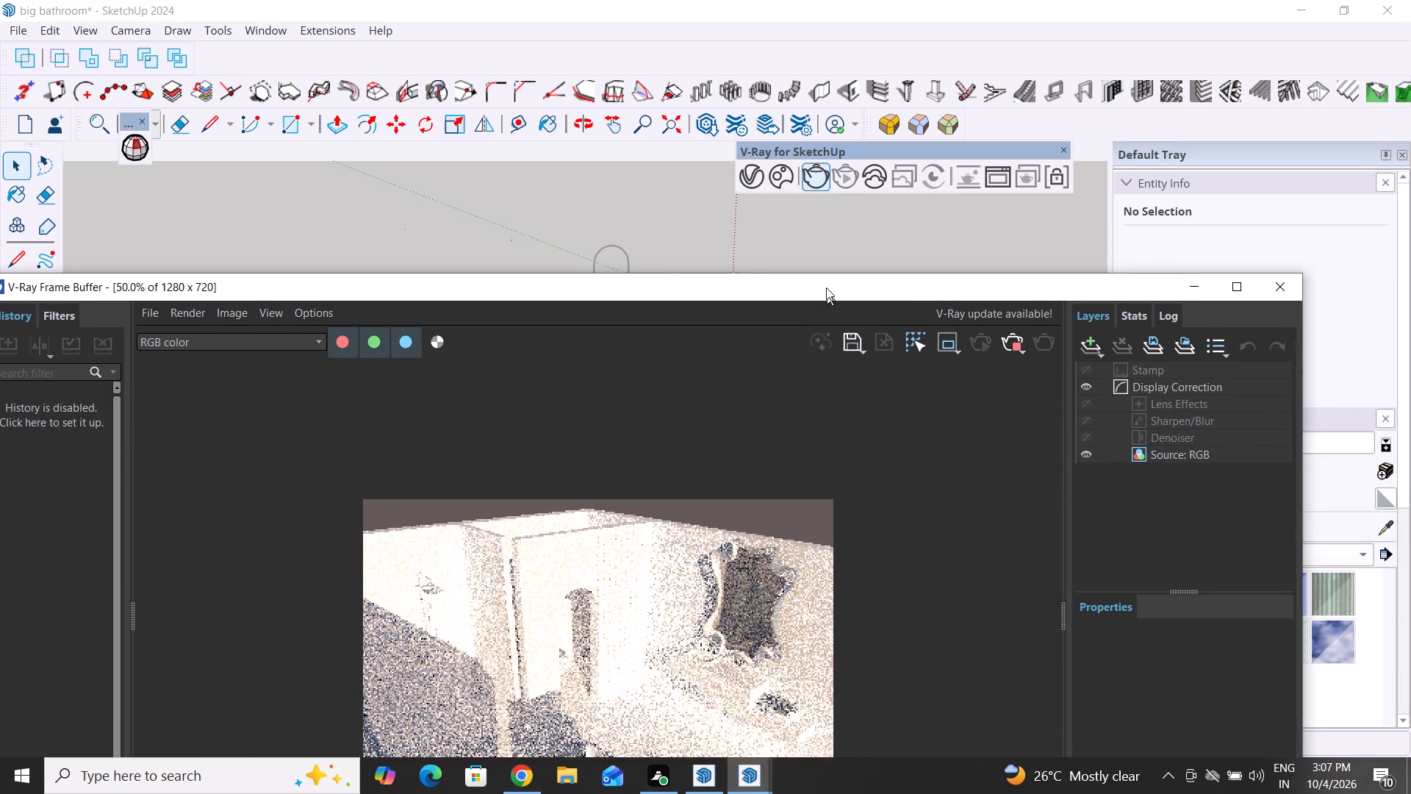
pyautogui.moveTo(826, 287); pyautogui.dragTo(797, 165)
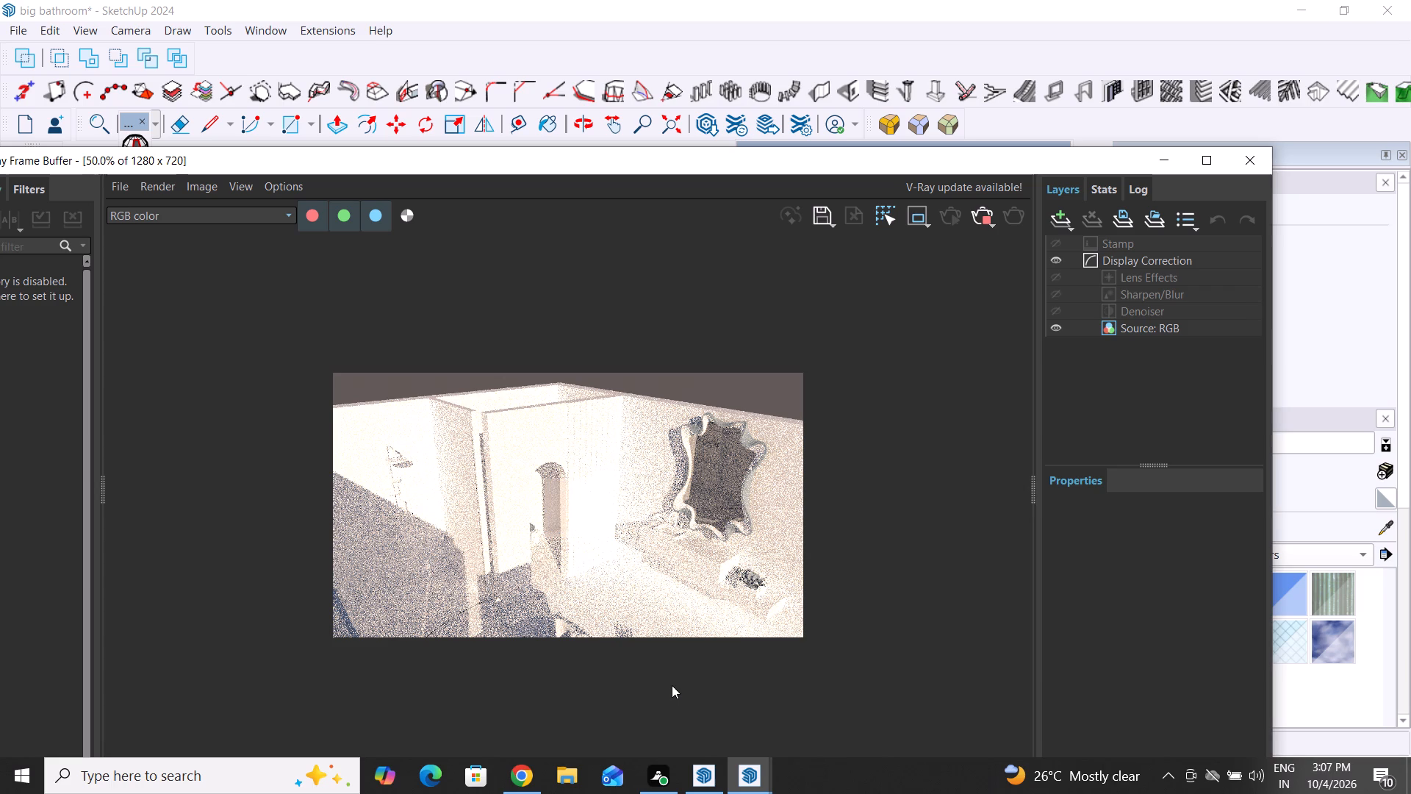
# Check the mirror in the render up close and close the V-Ray Frame Buffer.
pyautogui.scroll(1, 669, 449)
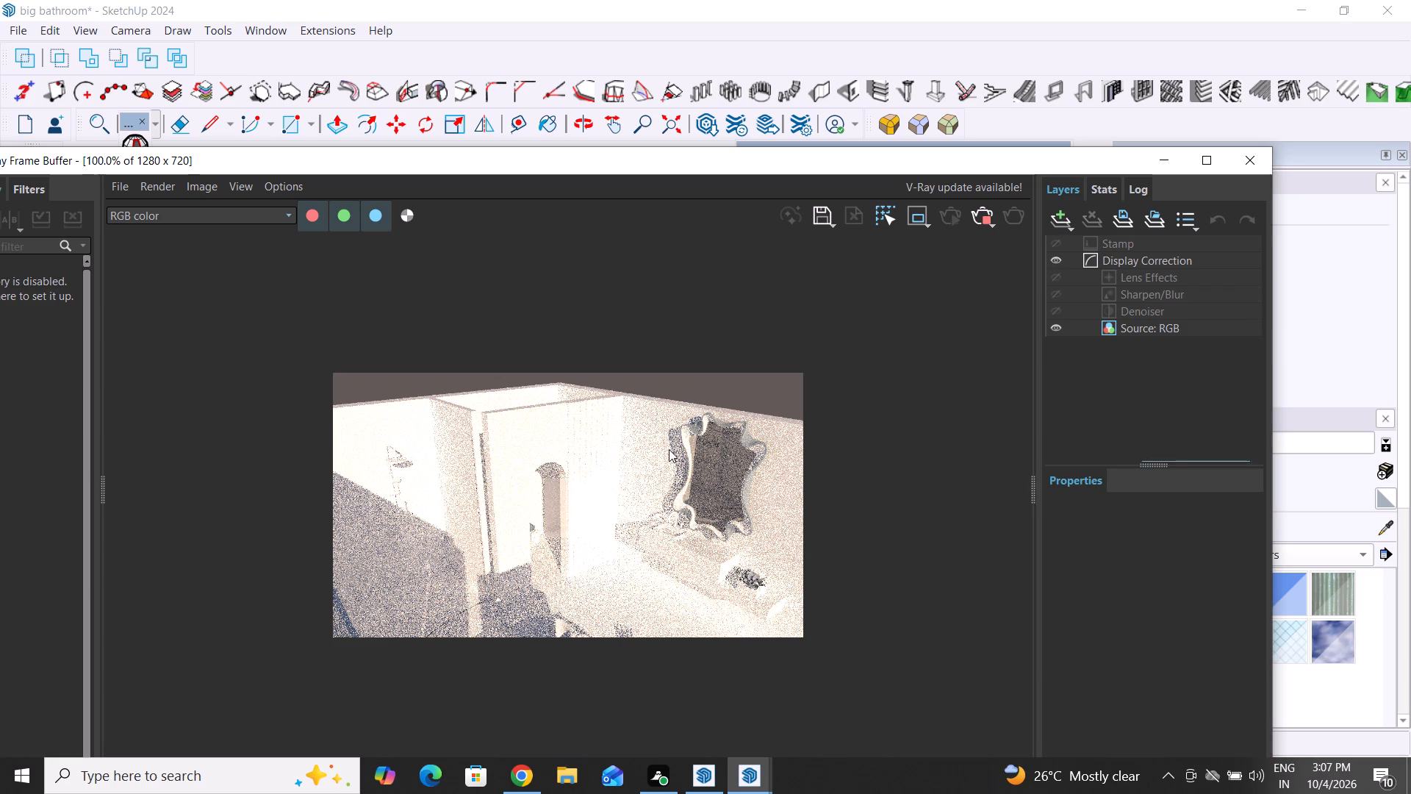
pyautogui.click(1251, 168)
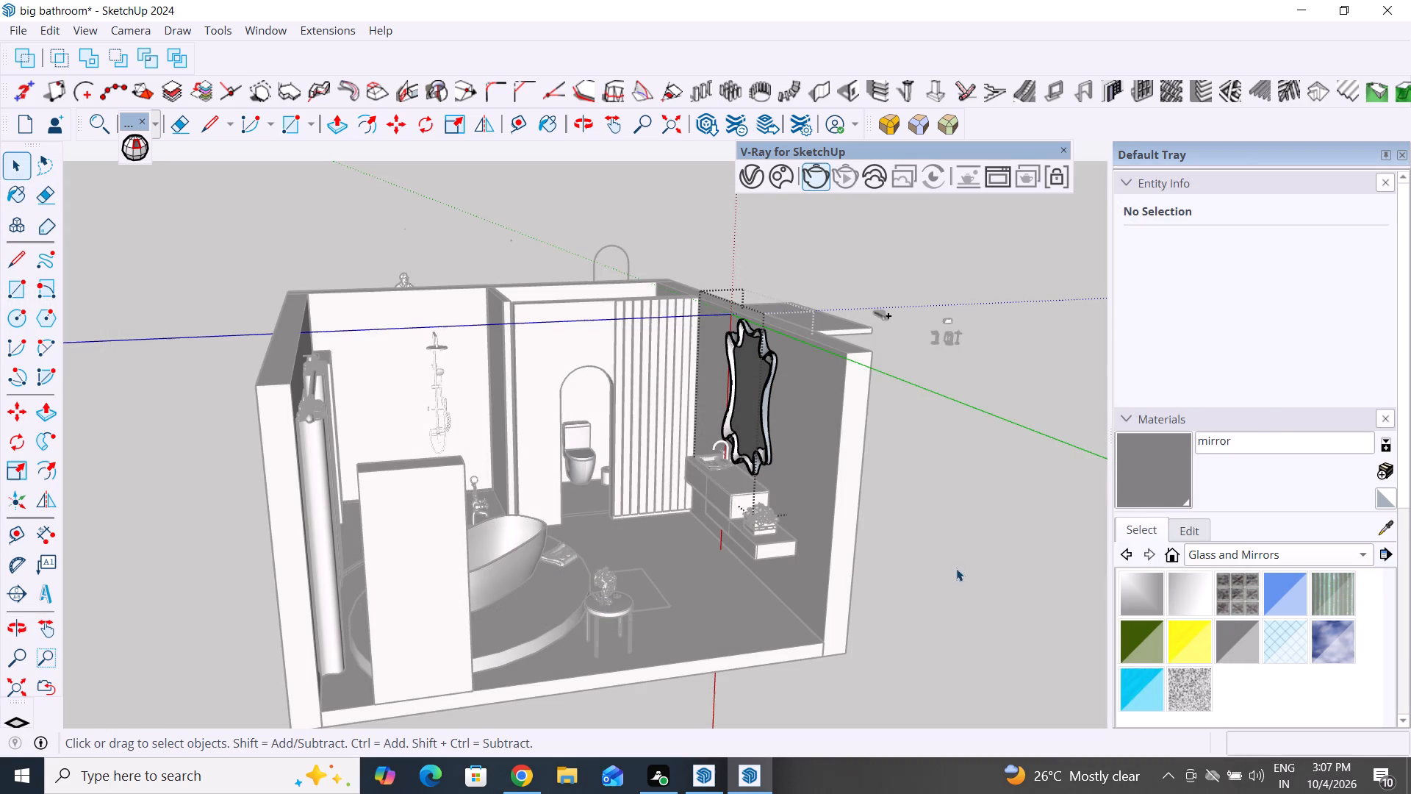
# Unhide the hidden curved partition between the bathtub platform and the shower area.
pyautogui.click(956, 568)
pyautogui.scroll(-3, 991, 539)
pyautogui.moveTo(991, 551); pyautogui.dragTo(844, 604, button='middle')
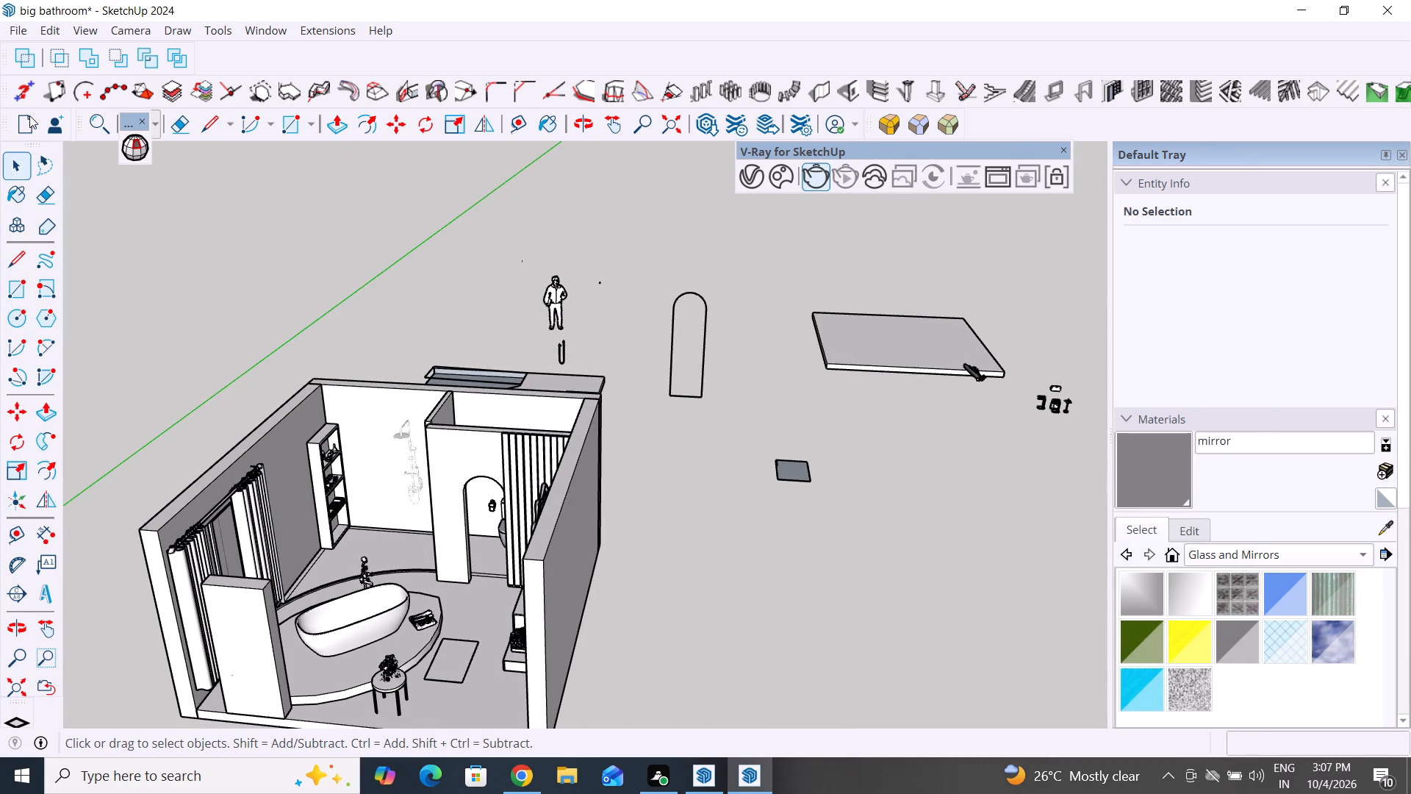
pyautogui.click(18, 30)
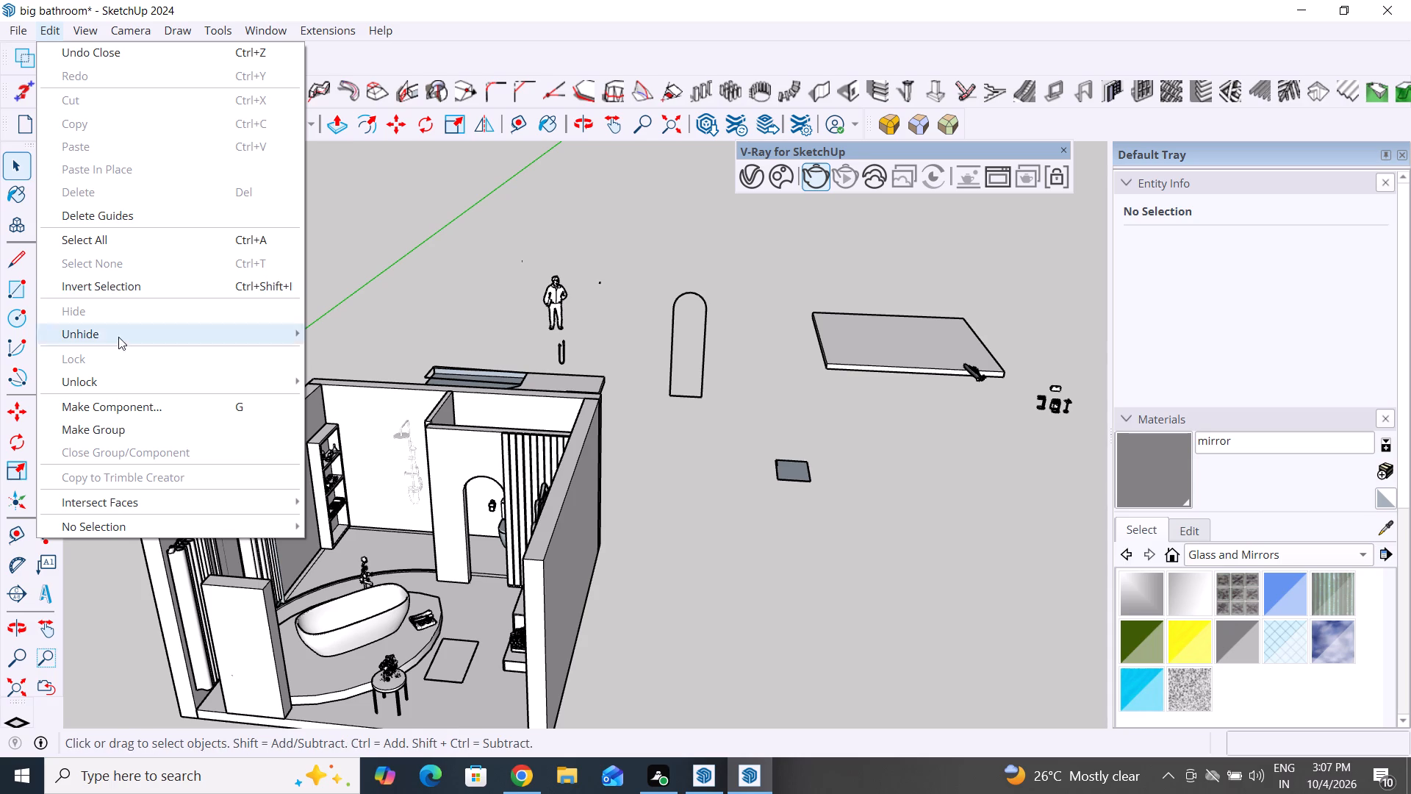
pyautogui.click(356, 379)
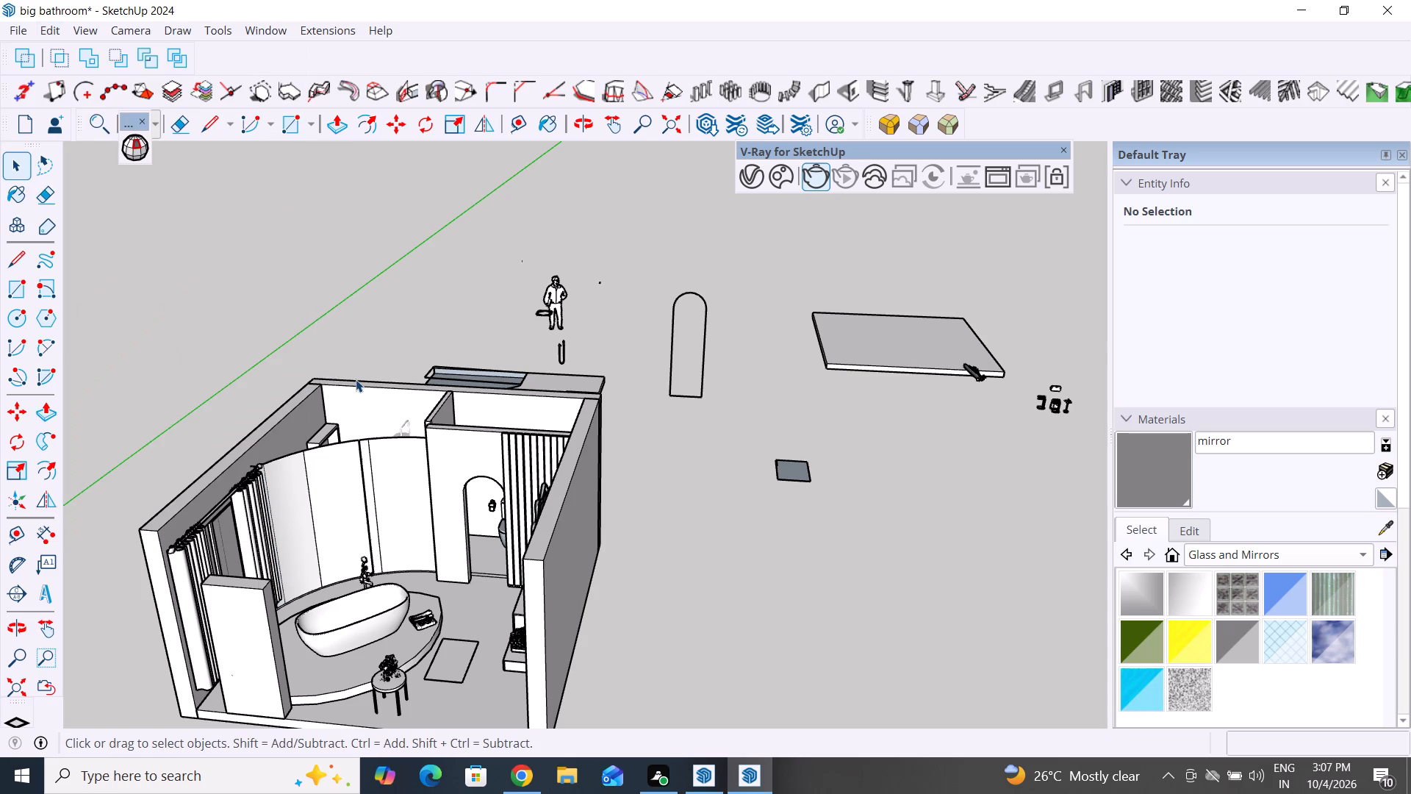
pyautogui.click(750, 575)
# Paint the curved partition's panels facing the bathtub with Translucent Glass Blue from the Glass and Mirrors collection.
pyautogui.scroll(4, 359, 517)
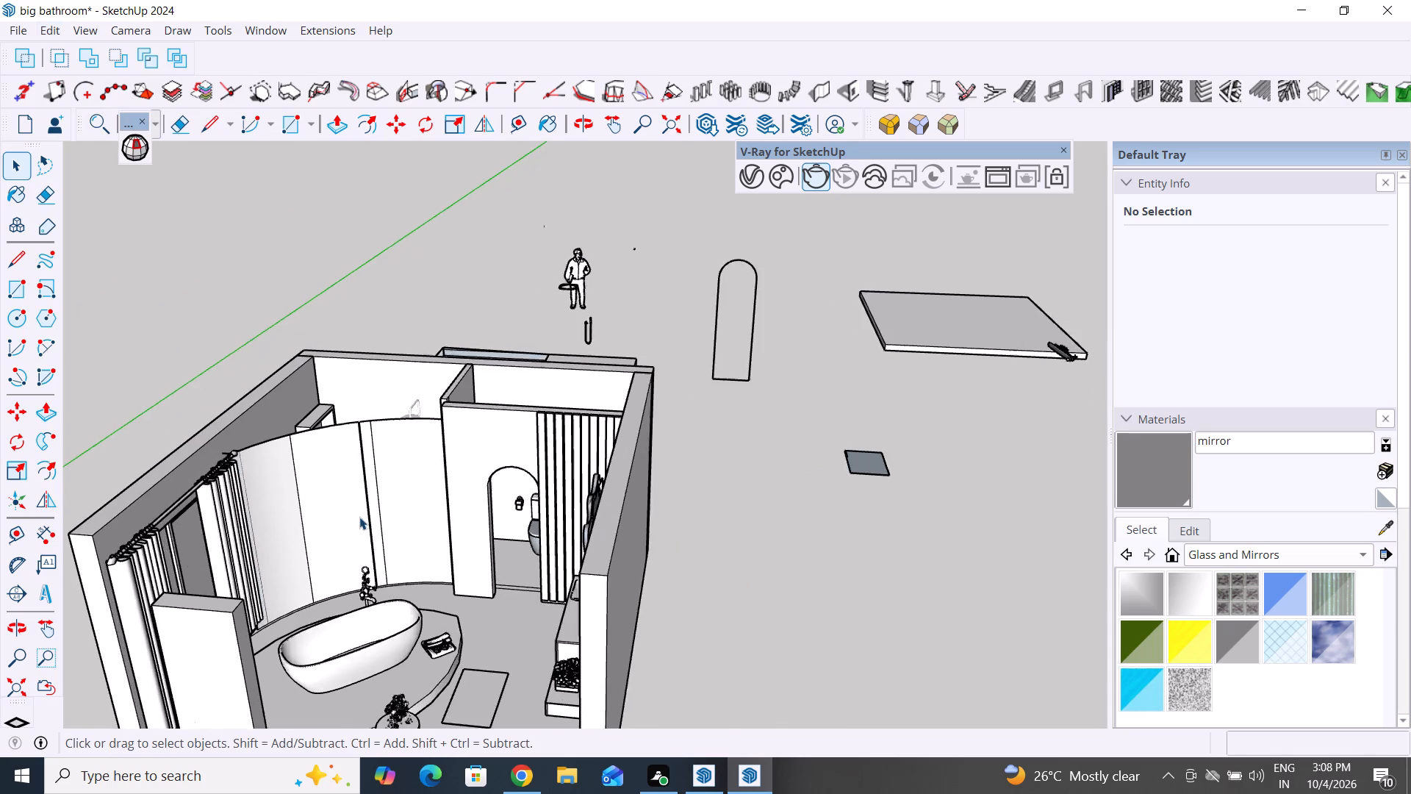
pyautogui.scroll(1, 359, 517)
pyautogui.click(495, 452)
pyautogui.click(412, 483)
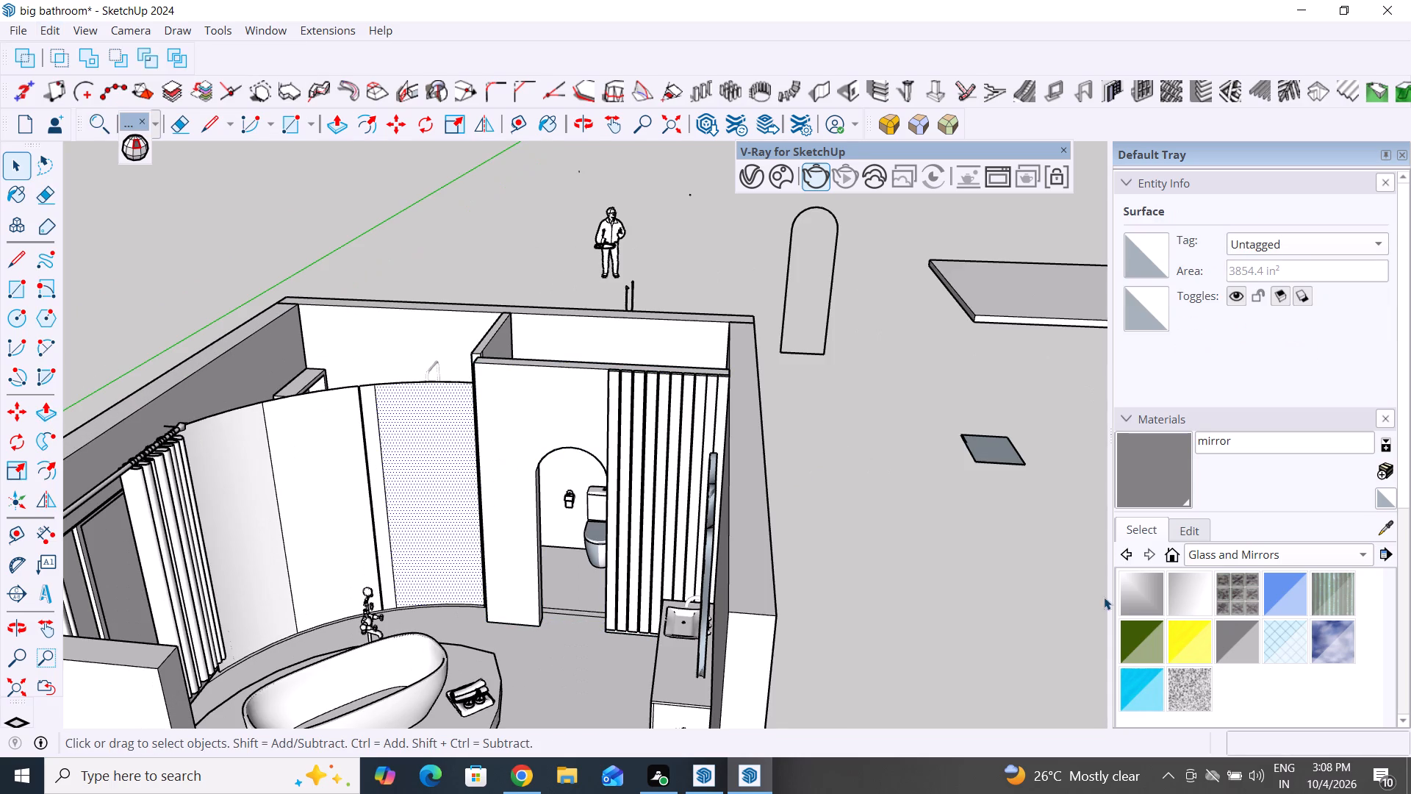
pyautogui.click(1294, 590)
pyautogui.click(439, 490)
pyautogui.scroll(2, 434, 487)
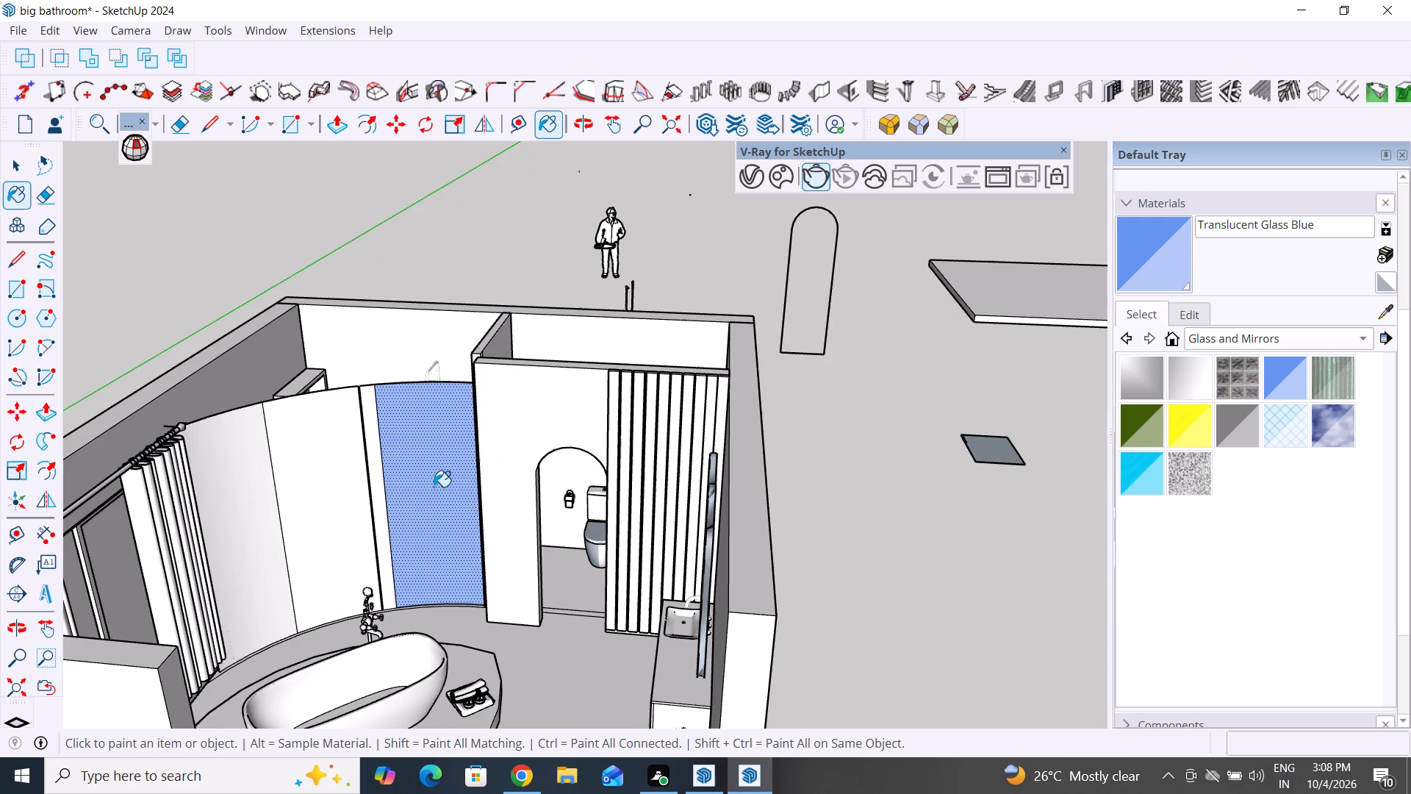
pyautogui.scroll(2, 434, 487)
pyautogui.click(434, 471)
pyautogui.click(243, 493)
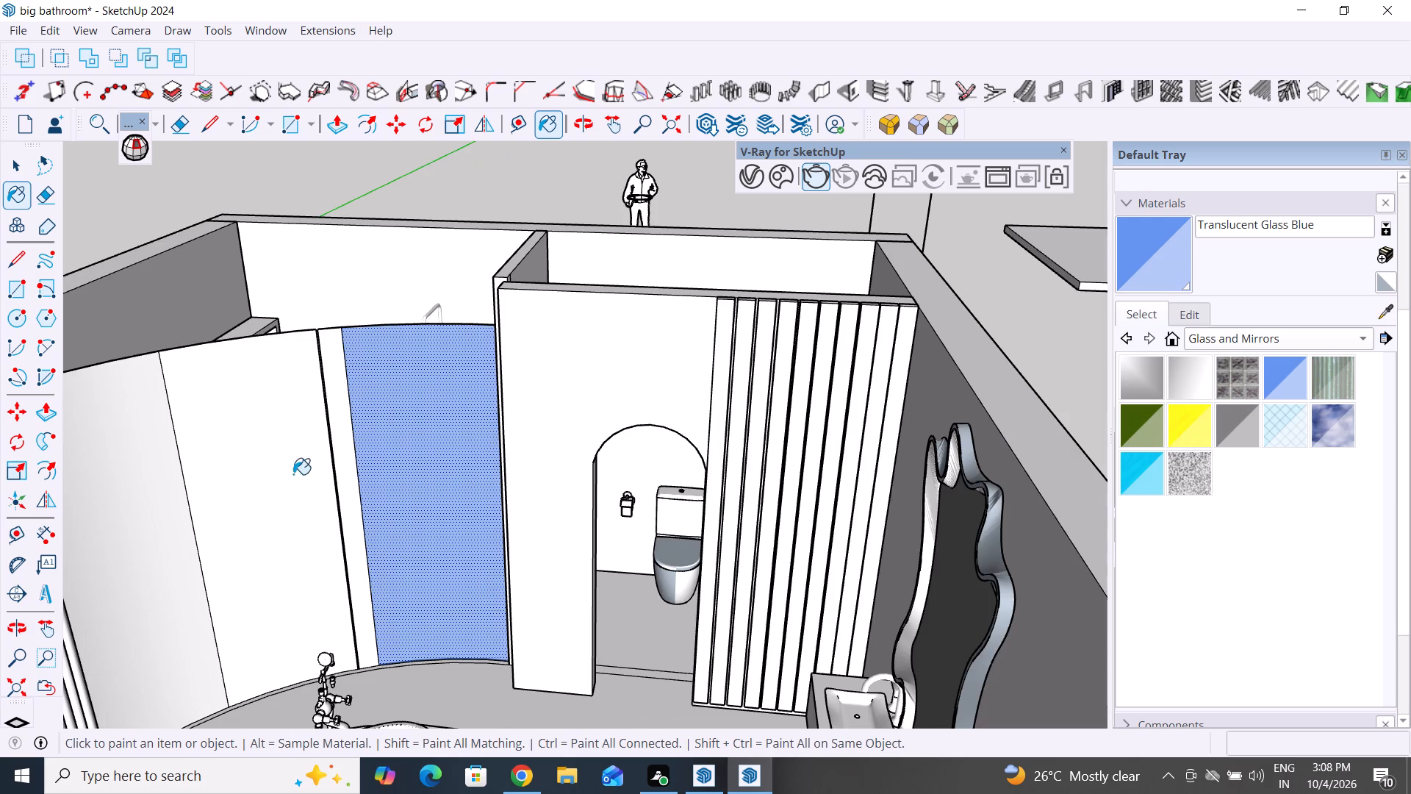
pyautogui.click(339, 468)
pyautogui.click(97, 534)
# Paint the shower-side faces of the curved partition with Translucent Glass Blue and leave the Paint Bucket tool.
pyautogui.scroll(-4, 289, 539)
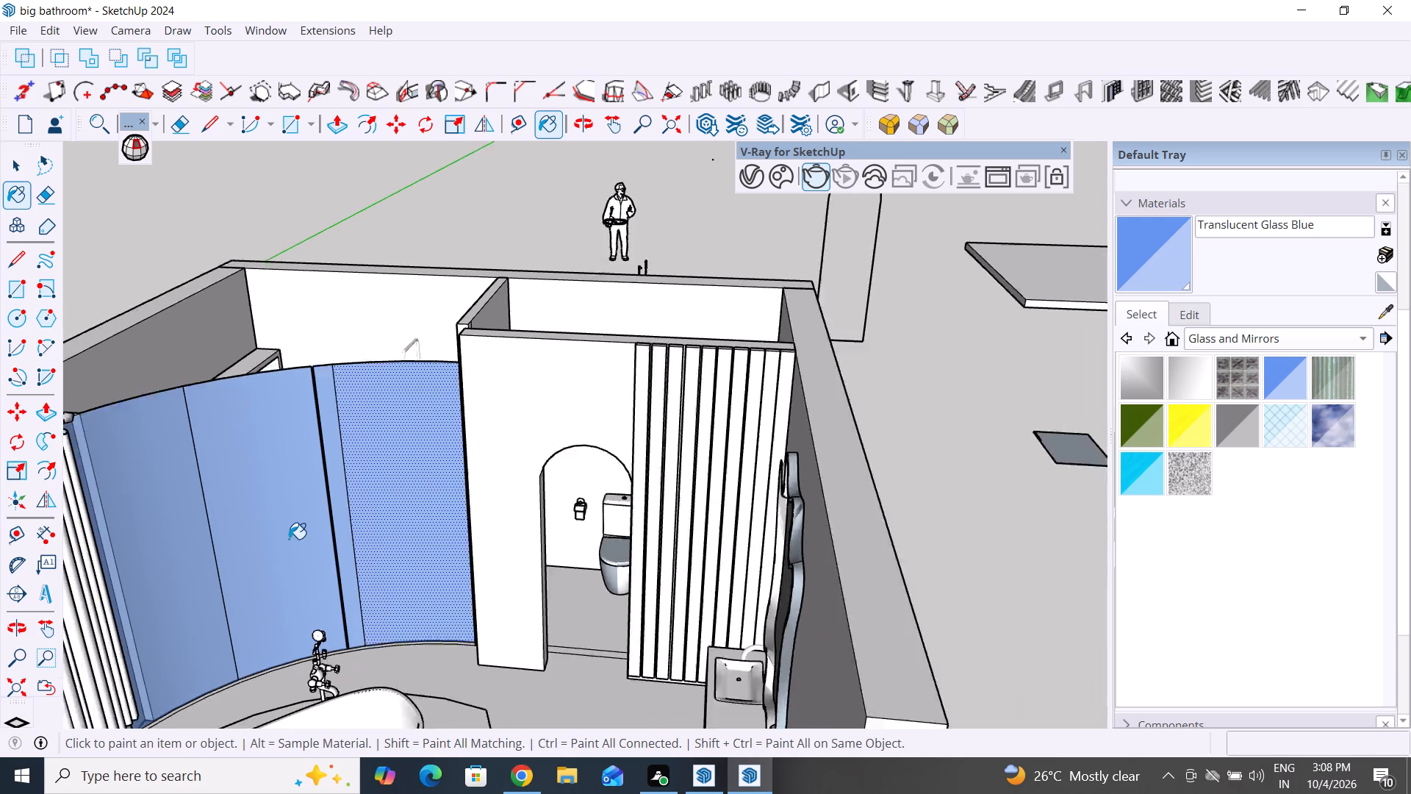
pyautogui.moveTo(405, 516); pyautogui.dragTo(230, 633, button='middle')
pyautogui.scroll(-5, 643, 465)
pyautogui.moveTo(670, 538); pyautogui.dragTo(581, 587, button='middle')
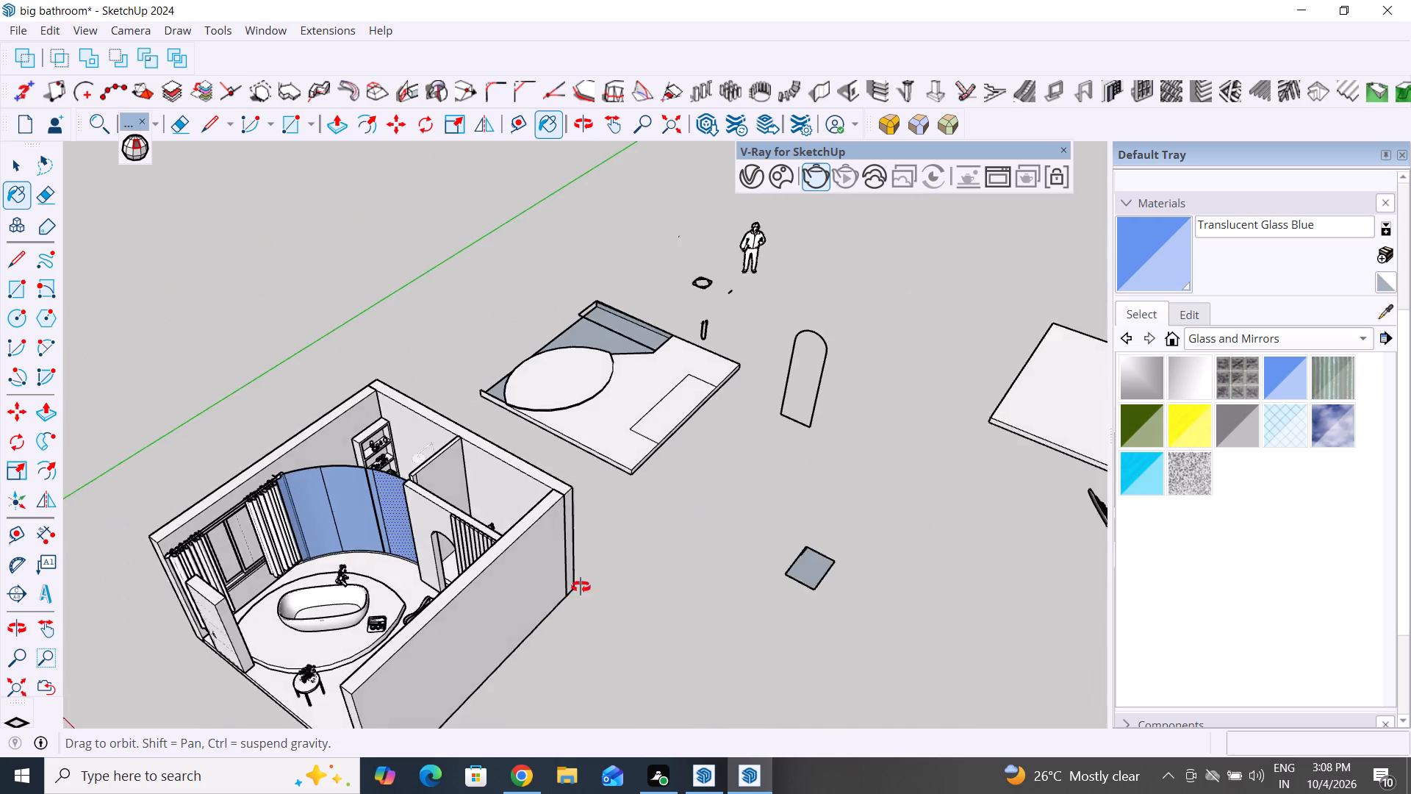
pyautogui.moveTo(581, 587); pyautogui.dragTo(54, 641, button='middle')
pyautogui.scroll(3, 461, 257)
pyautogui.moveTo(564, 418); pyautogui.dragTo(391, 477, button='middle')
pyautogui.scroll(1, 464, 457)
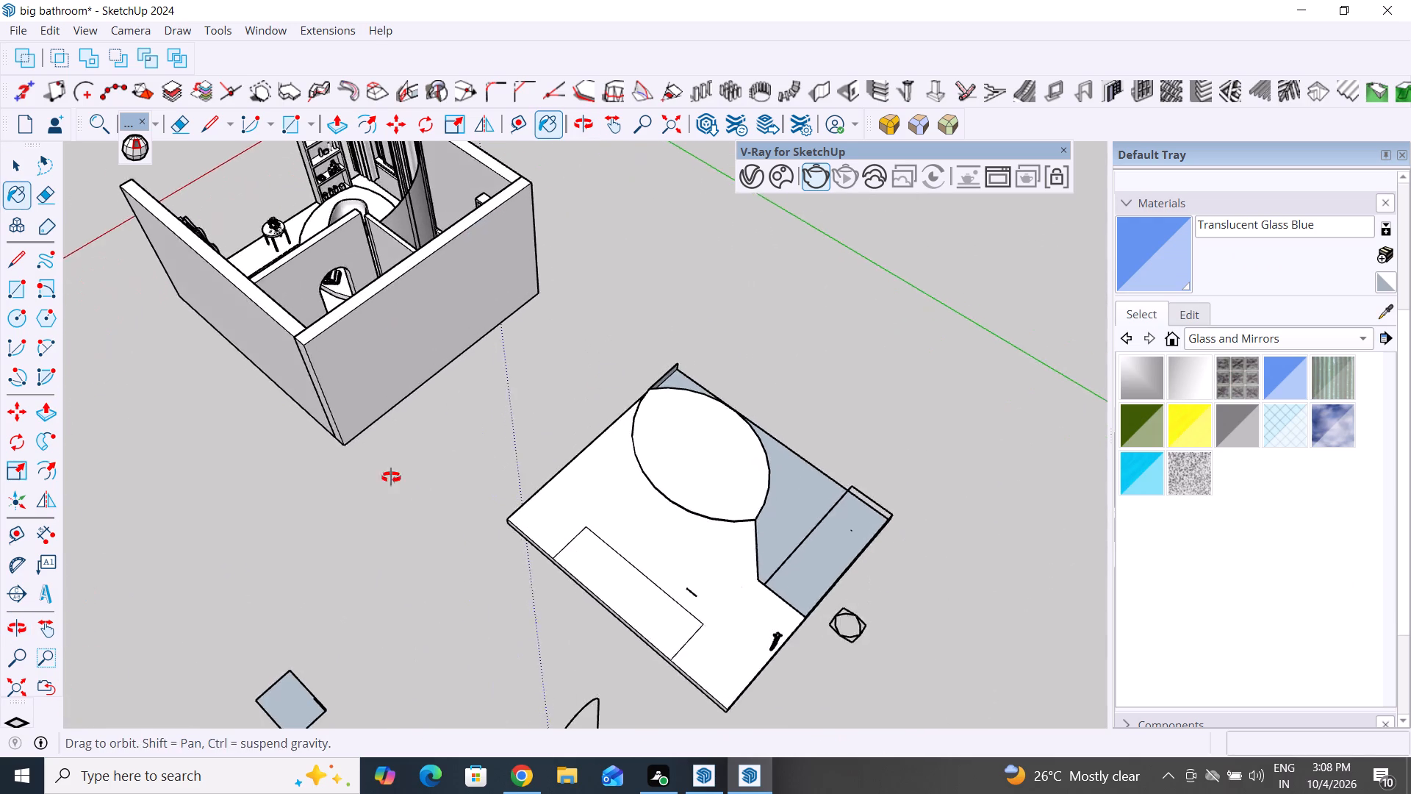
pyautogui.moveTo(391, 477); pyautogui.dragTo(273, 509, button='middle')
pyautogui.scroll(-7, 414, 557)
pyautogui.scroll(7, 627, 261)
pyautogui.scroll(5, 495, 354)
pyautogui.click(604, 340)
pyautogui.click(570, 363)
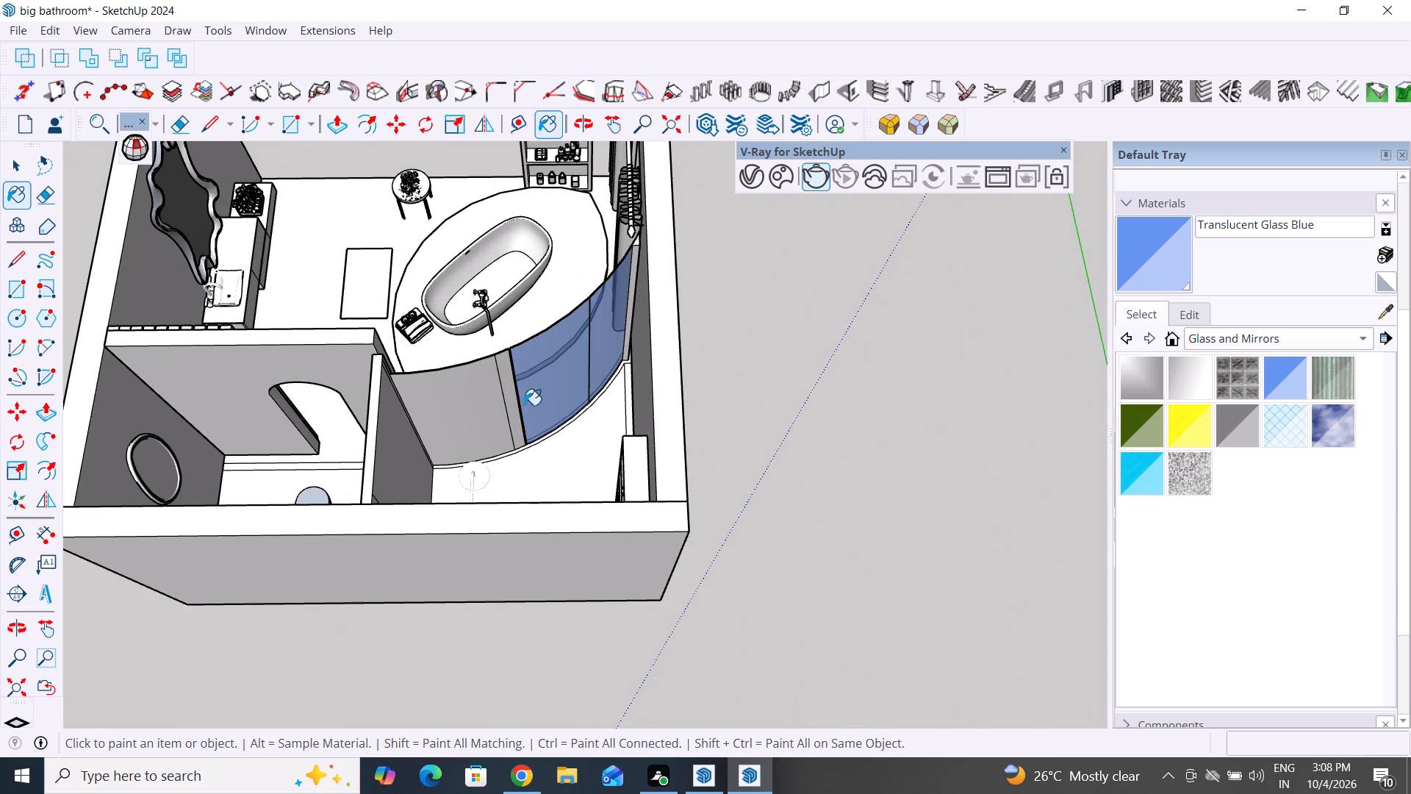
pyautogui.click(508, 408)
pyautogui.click(482, 415)
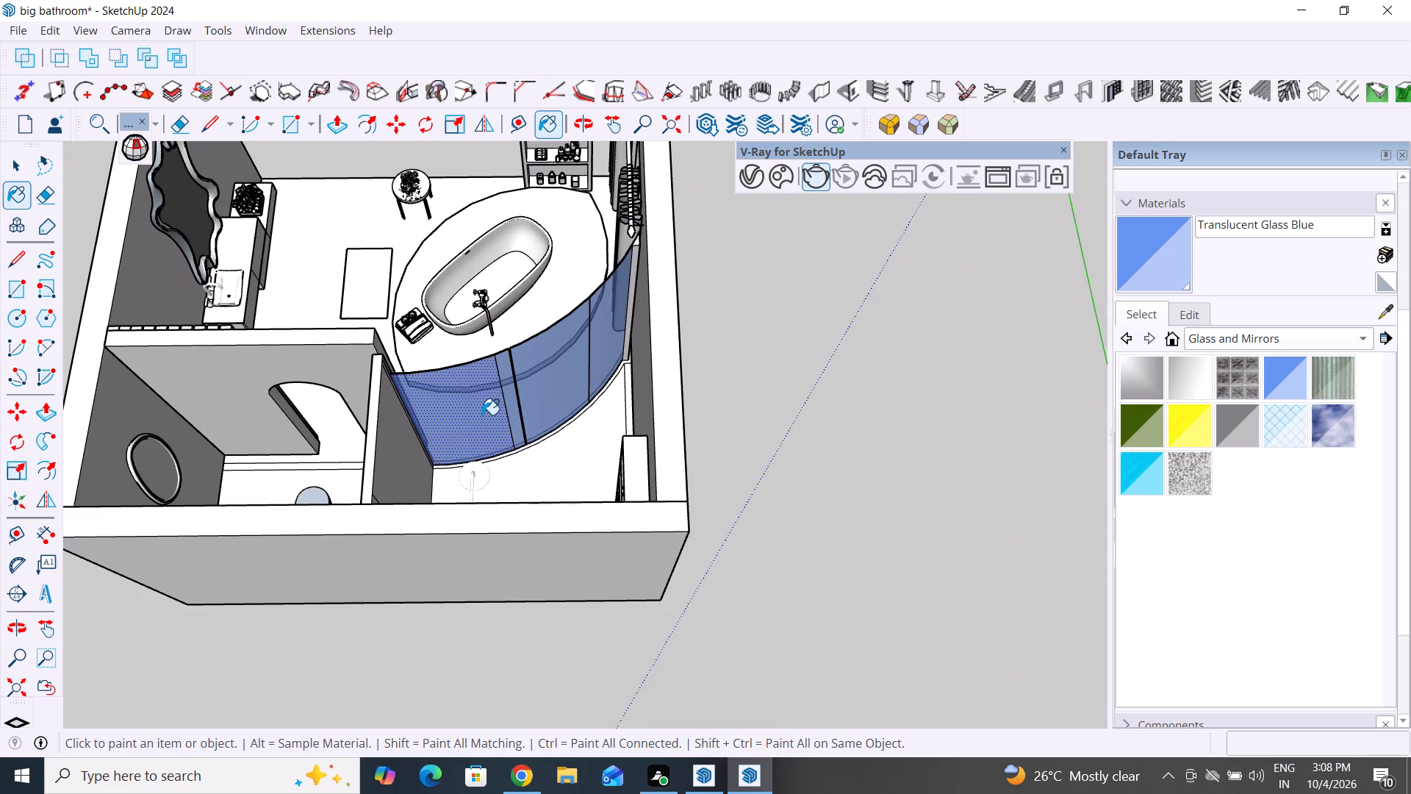
pyautogui.scroll(-5, 482, 415)
pyautogui.moveTo(488, 461); pyautogui.dragTo(1031, 337, button='middle')
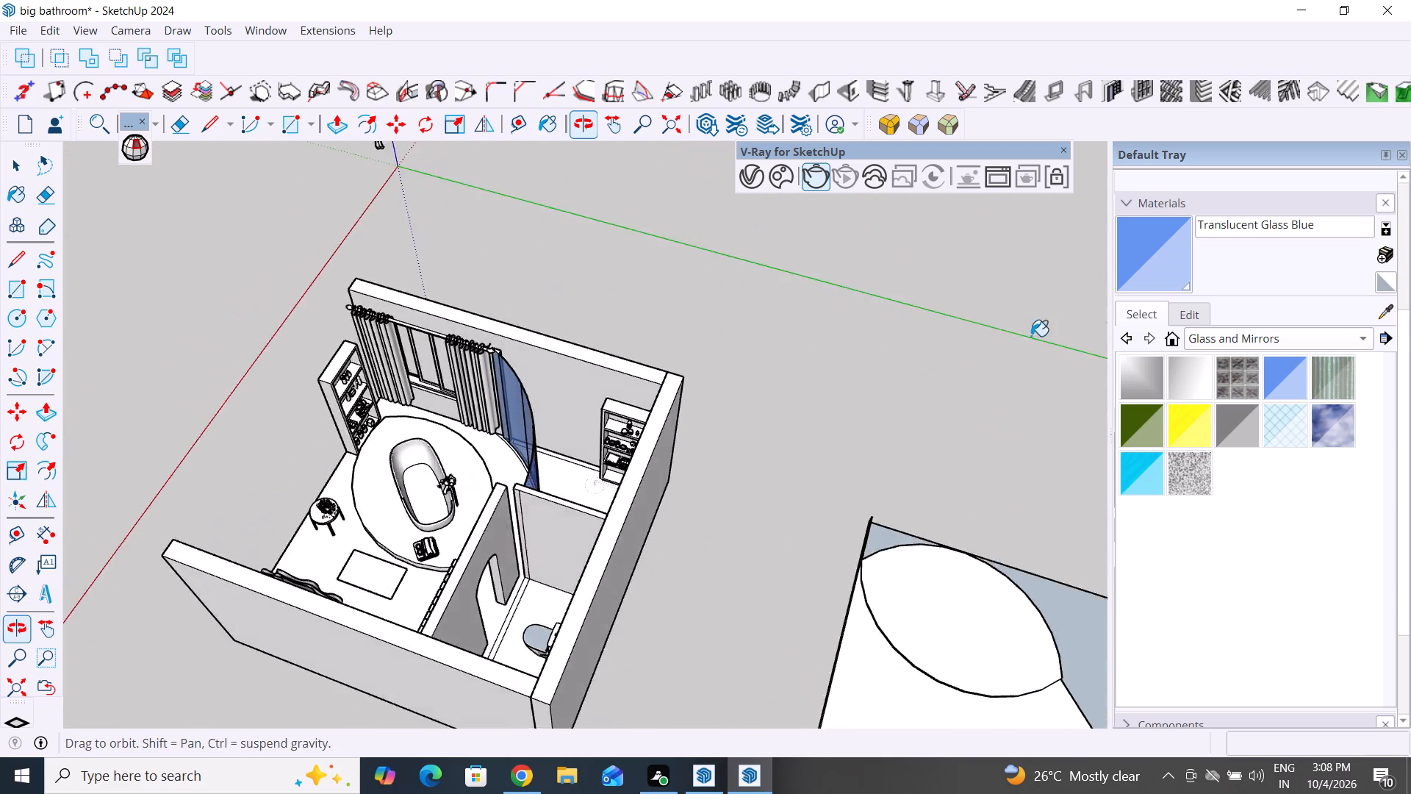
pyautogui.click(17, 160)
pyautogui.click(152, 330)
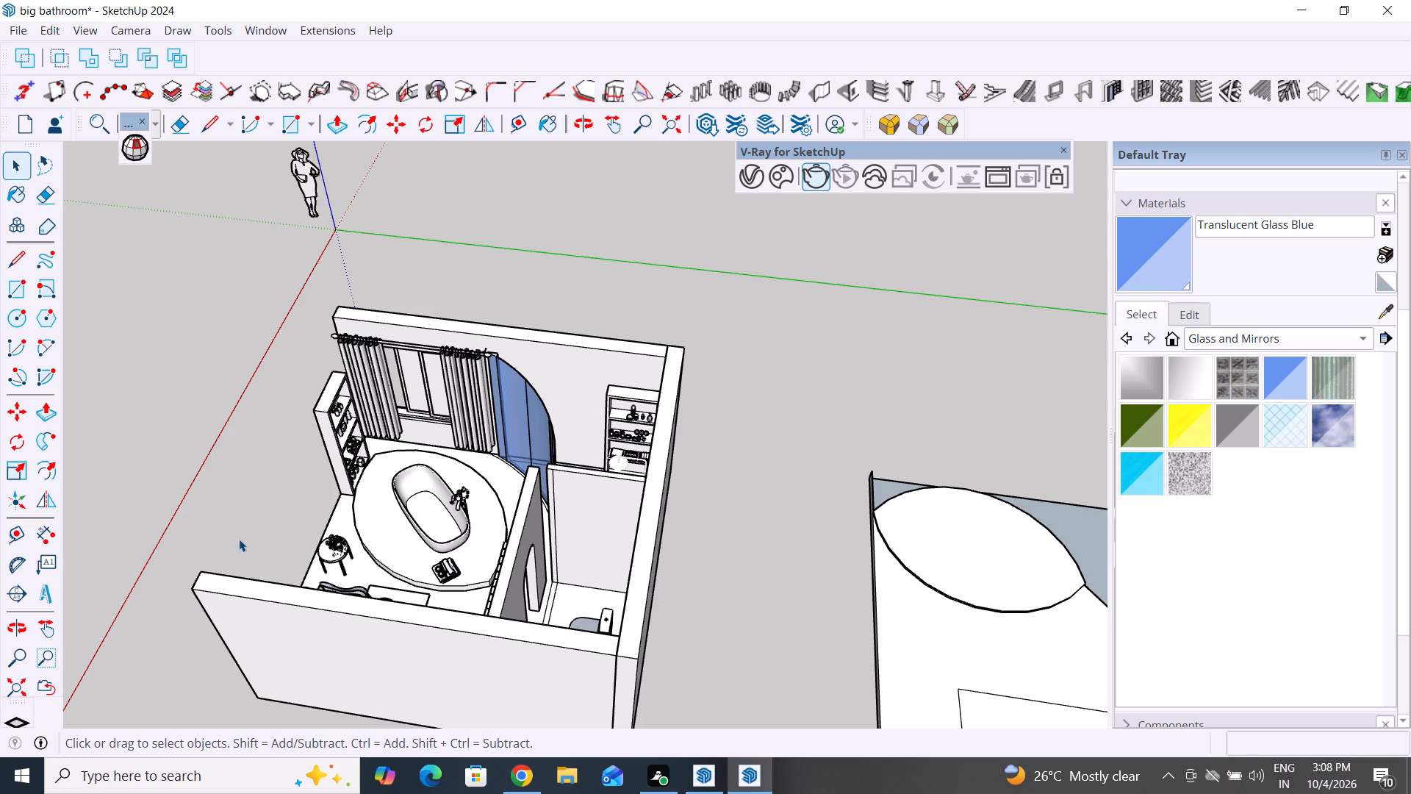
# Examine the curved glass partition and the bathroom interior from several angles.
pyautogui.scroll(5, 258, 565)
pyautogui.moveTo(278, 582); pyautogui.dragTo(774, 505, button='middle')
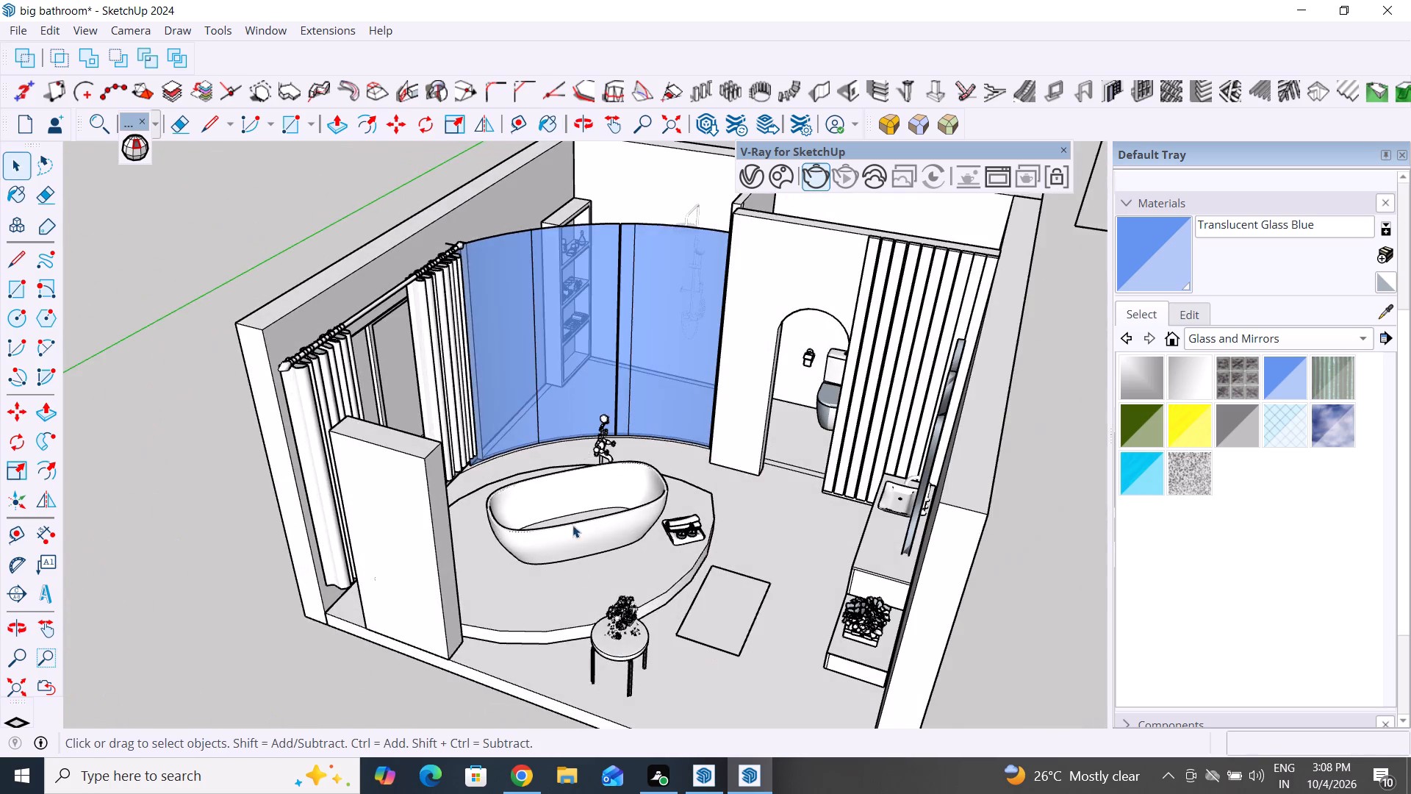
pyautogui.scroll(-4, 570, 454)
pyautogui.moveTo(620, 581); pyautogui.dragTo(725, 590, button='middle')
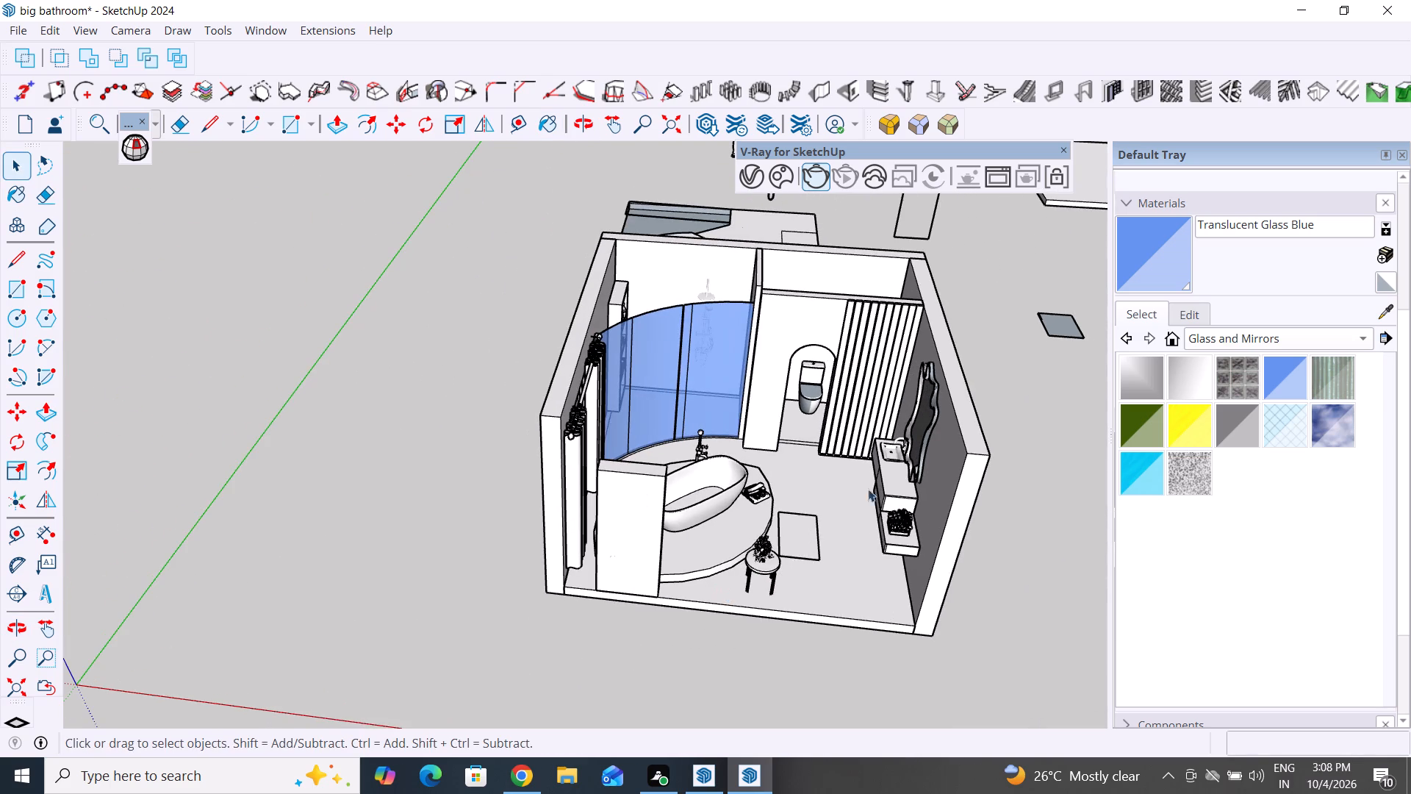
pyautogui.scroll(4, 869, 425)
pyautogui.moveTo(837, 512); pyautogui.dragTo(828, 426, button='middle')
pyautogui.scroll(1, 828, 426)
pyautogui.scroll(-3, 693, 488)
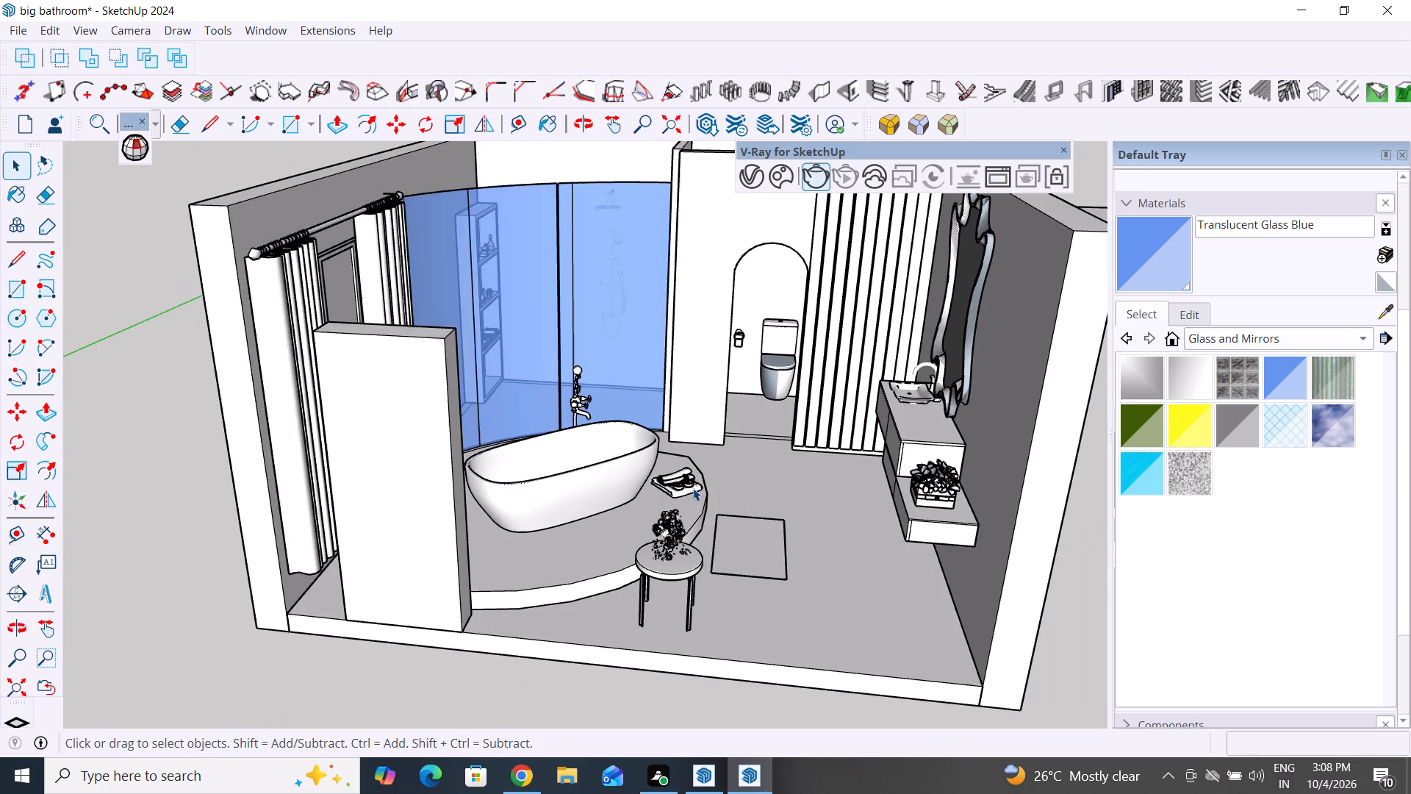
pyautogui.scroll(-2, 693, 488)
pyautogui.scroll(-5, 621, 599)
pyautogui.middleClick(708, 654)
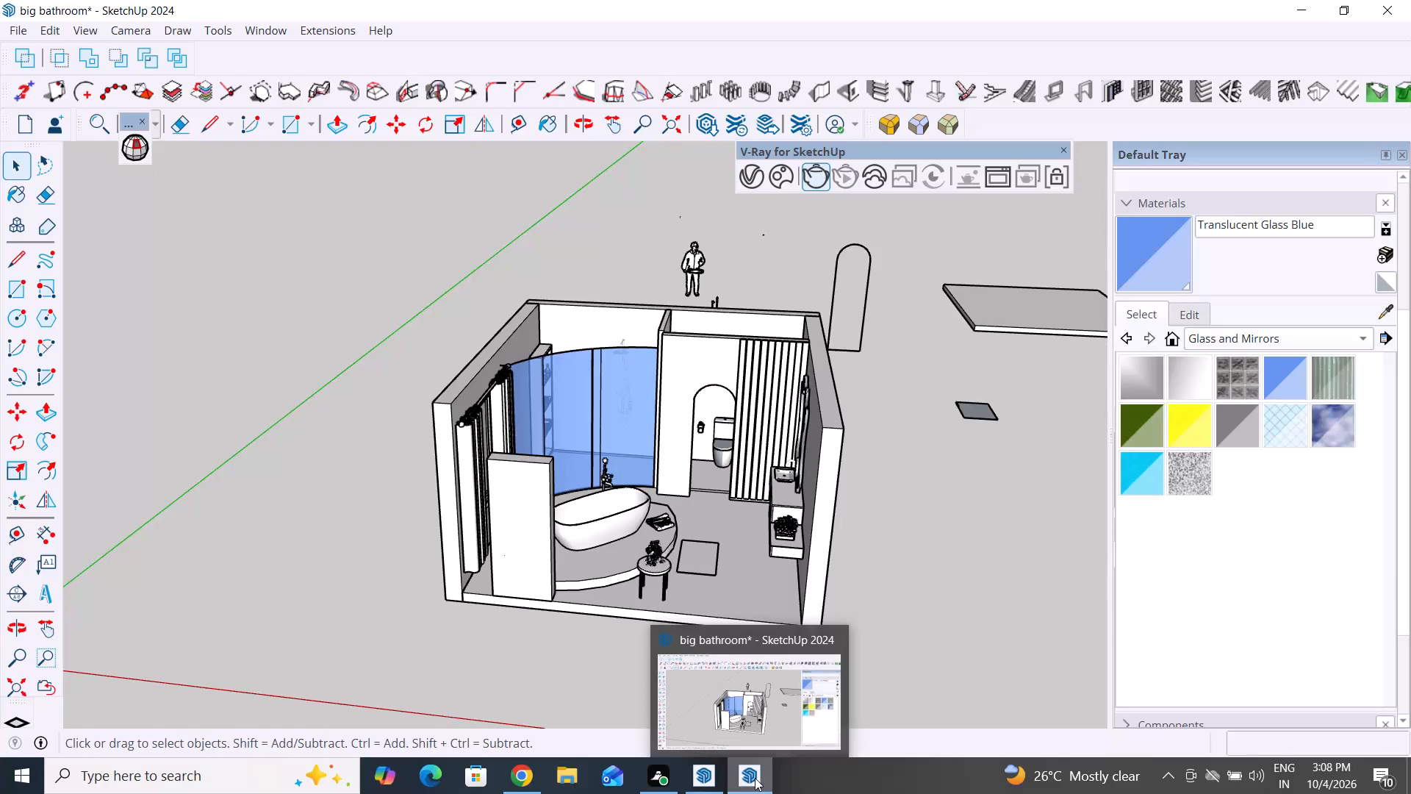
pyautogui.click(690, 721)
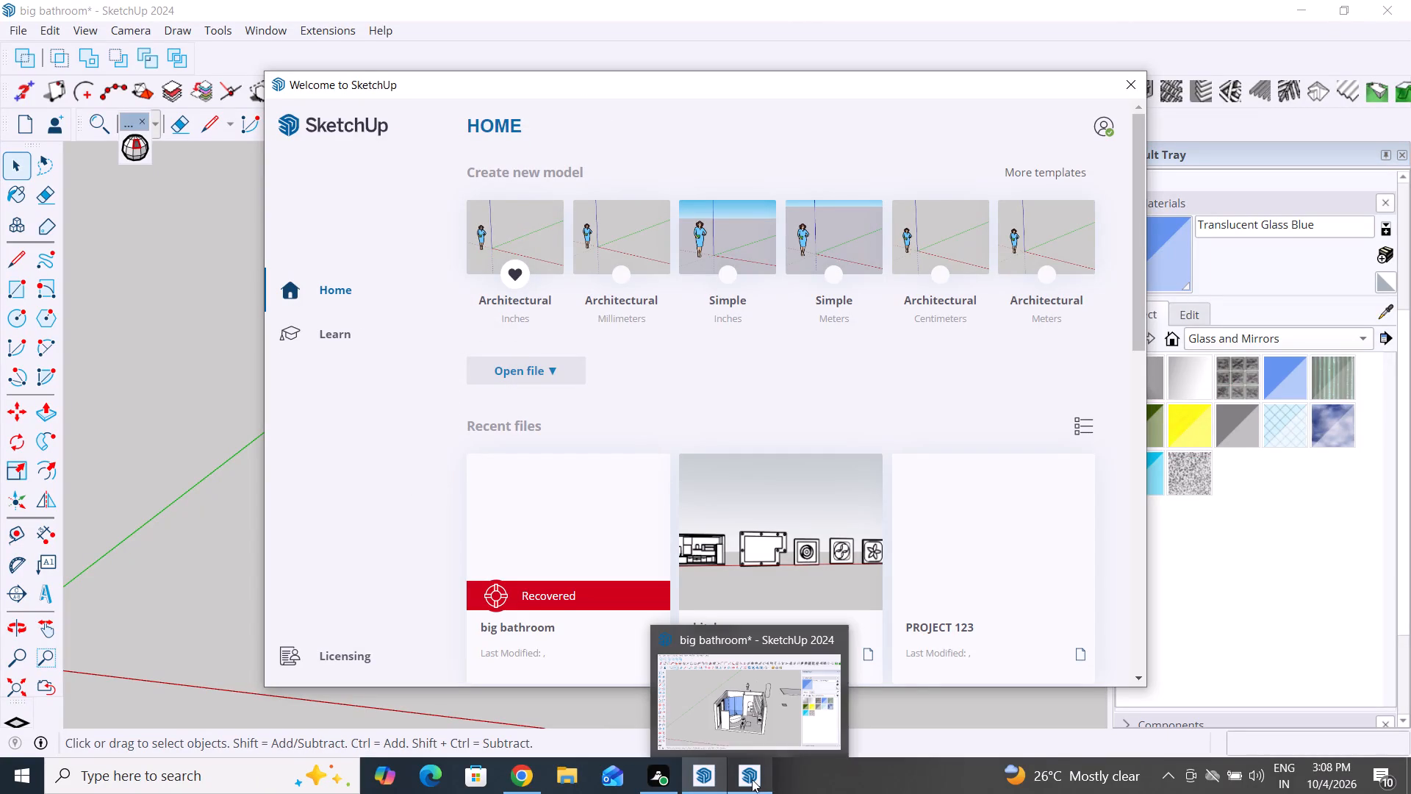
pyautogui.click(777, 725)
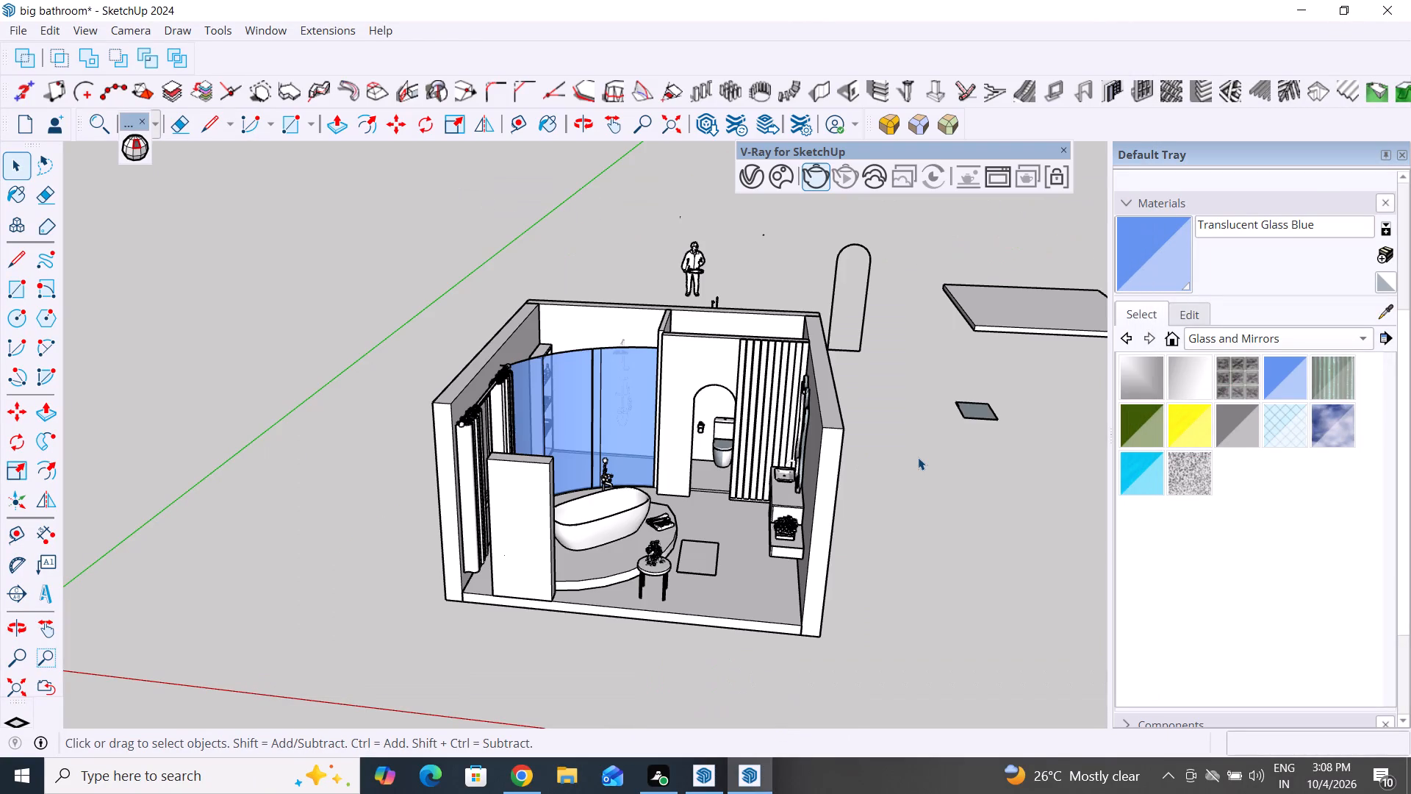
# Select the bathroom floor's face and switch the material library to the Colors collection.
pyautogui.scroll(4, 918, 457)
pyautogui.scroll(-4, 902, 348)
pyautogui.moveTo(825, 620); pyautogui.dragTo(872, 625, button='middle')
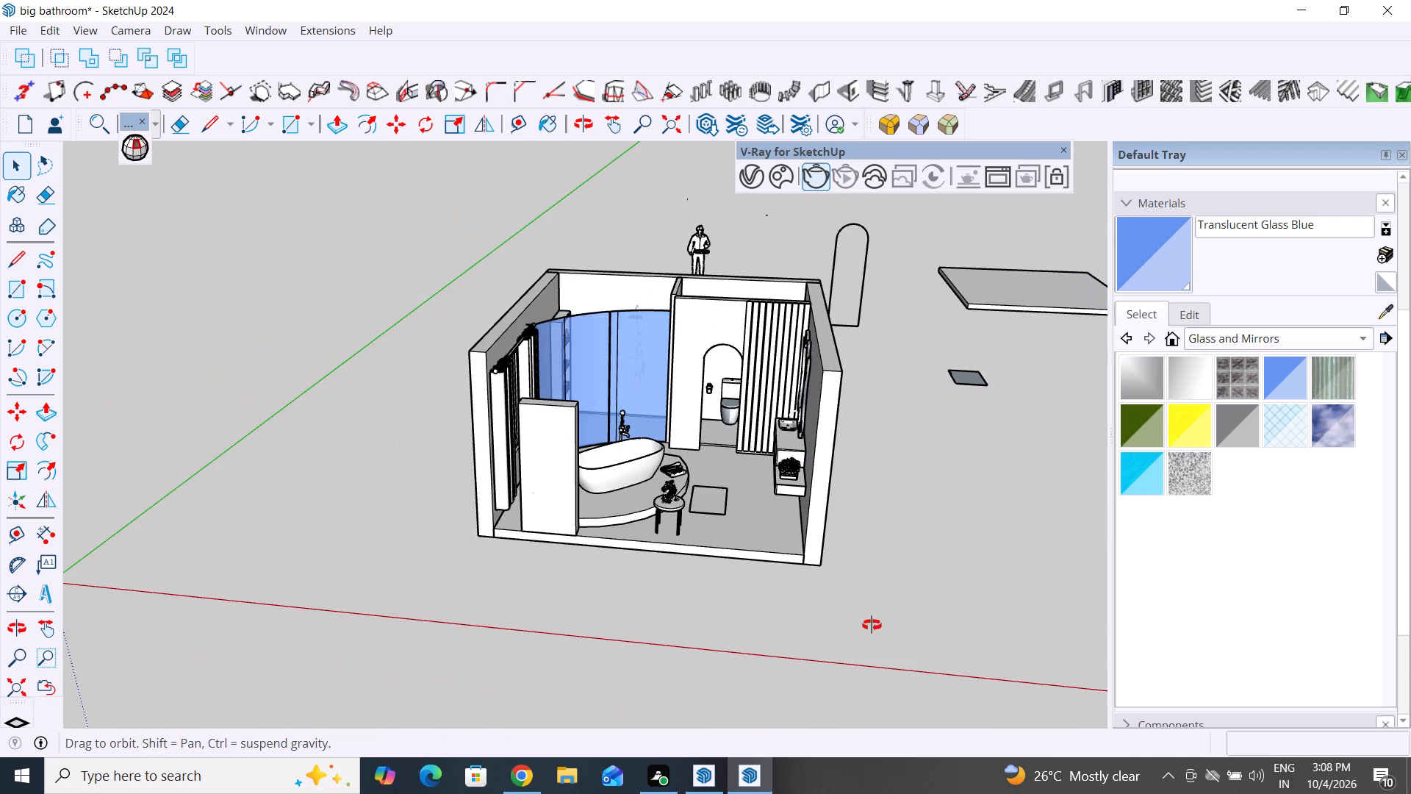
pyautogui.moveTo(872, 625); pyautogui.dragTo(877, 626, button='middle')
pyautogui.scroll(3, 551, 512)
pyautogui.moveTo(463, 356); pyautogui.dragTo(414, 424, button='middle')
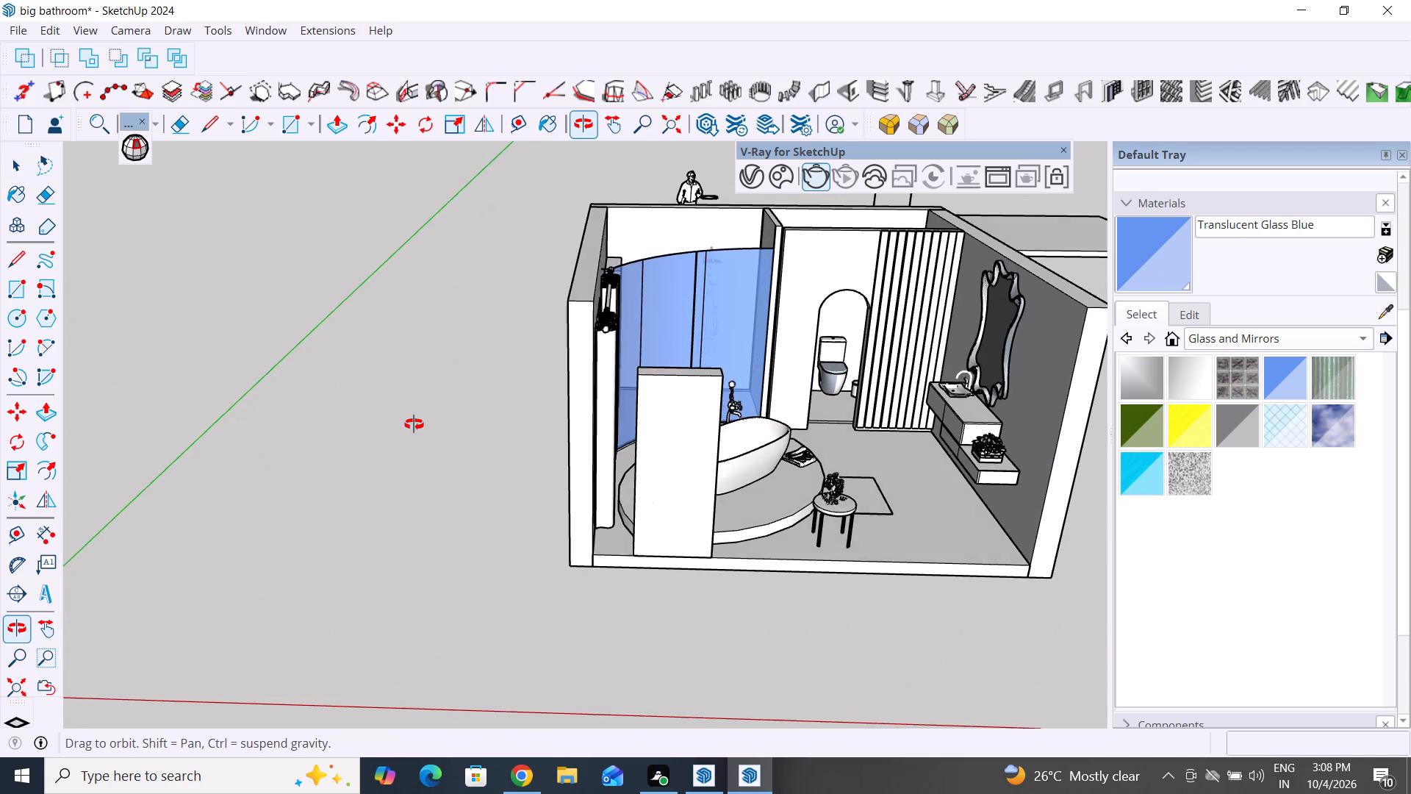
pyautogui.moveTo(414, 424); pyautogui.dragTo(414, 439, button='middle')
pyautogui.scroll(3, 1091, 600)
pyautogui.click(815, 612)
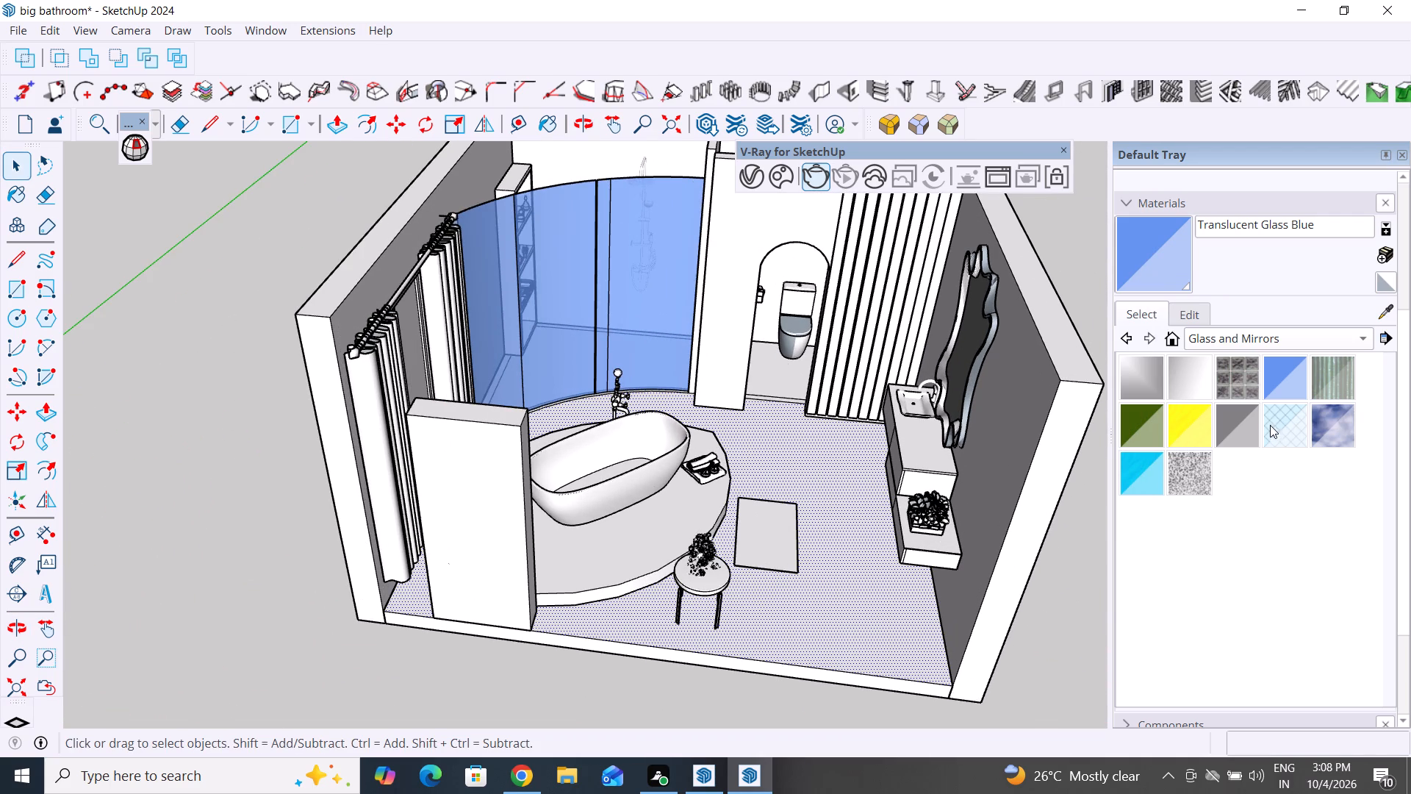
pyautogui.click(1229, 339)
pyautogui.click(1221, 301)
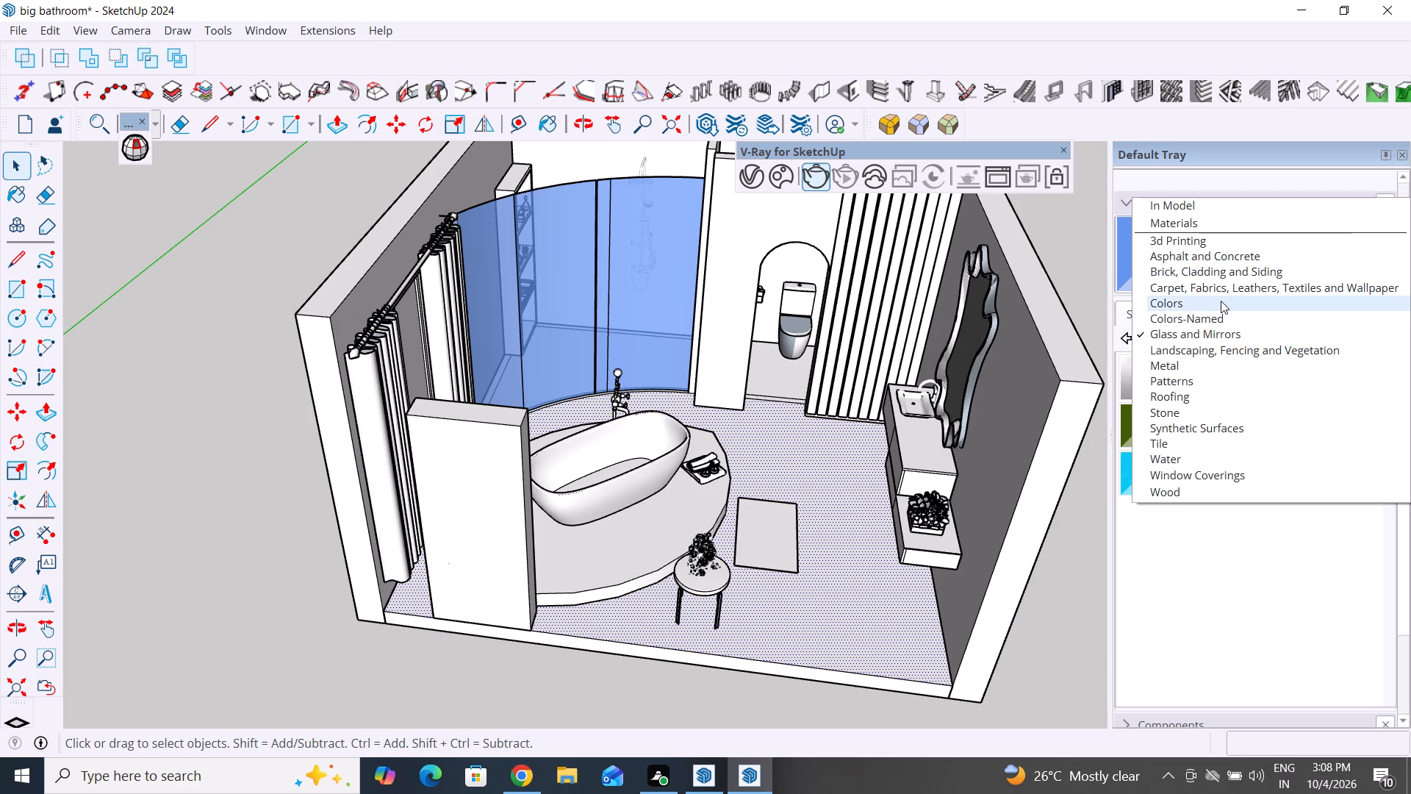
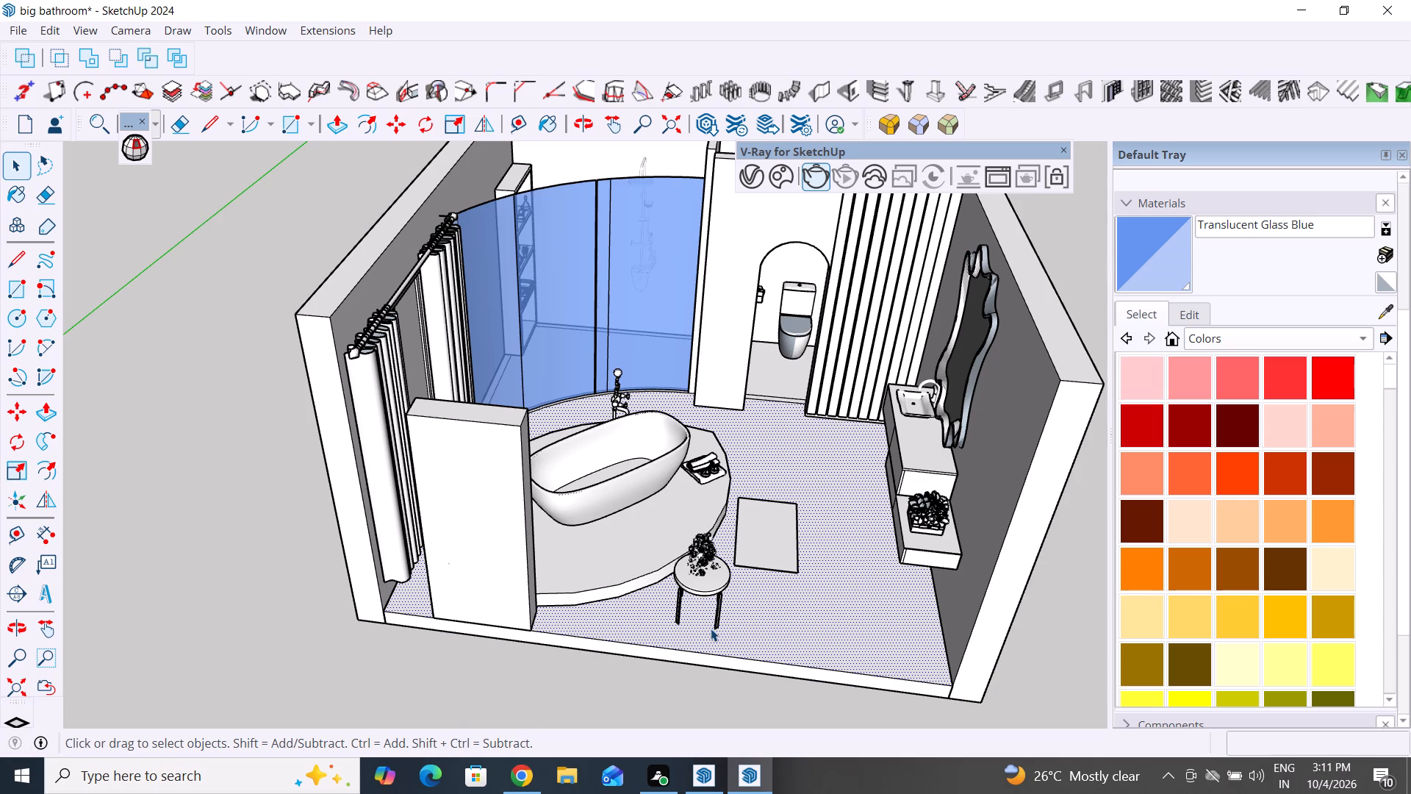
# Paint the bathroom floor with Color A01 from the Colors collection.
pyautogui.click(1074, 684)
pyautogui.scroll(-5, 780, 696)
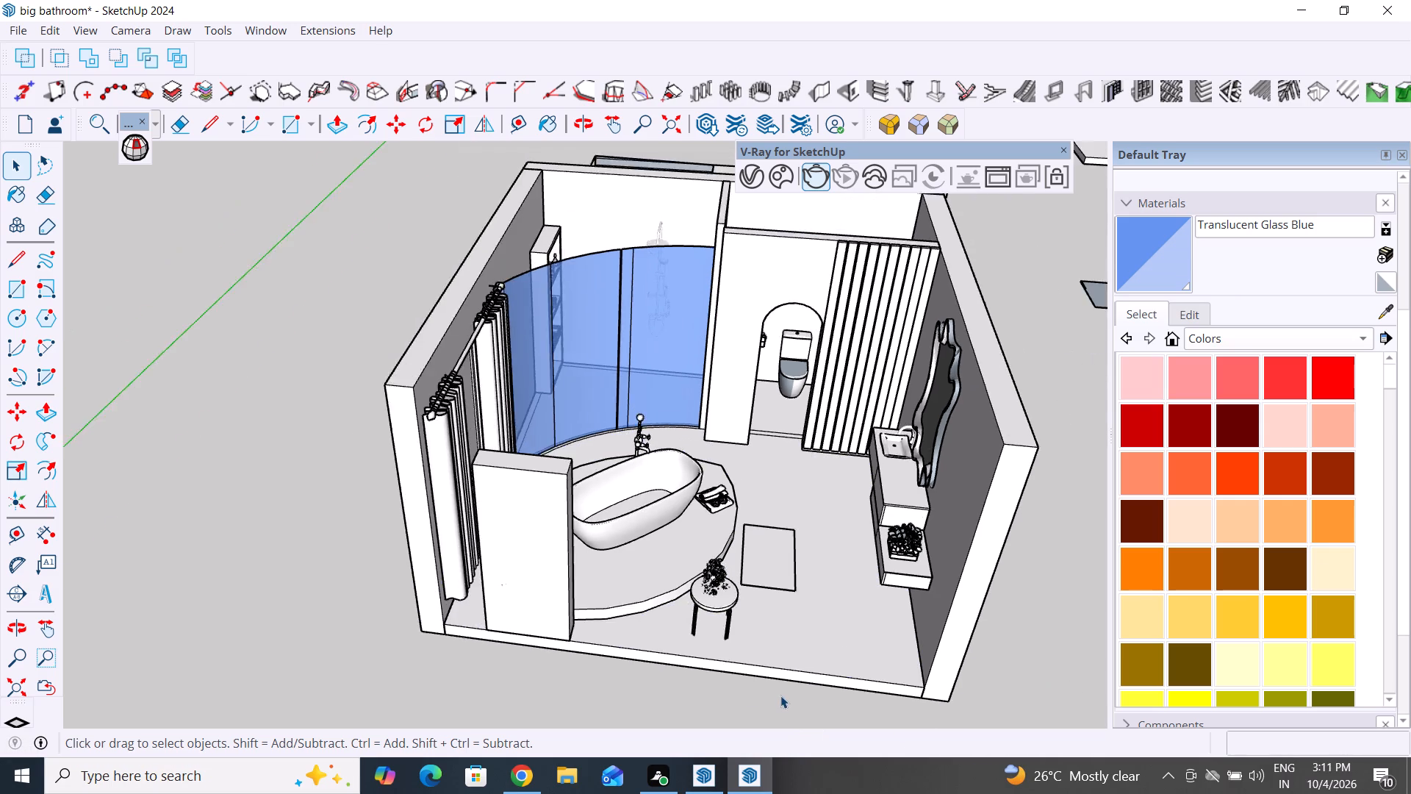
pyautogui.scroll(-1, 780, 695)
pyautogui.moveTo(1006, 496); pyautogui.dragTo(922, 423, button='middle')
pyautogui.click(922, 518)
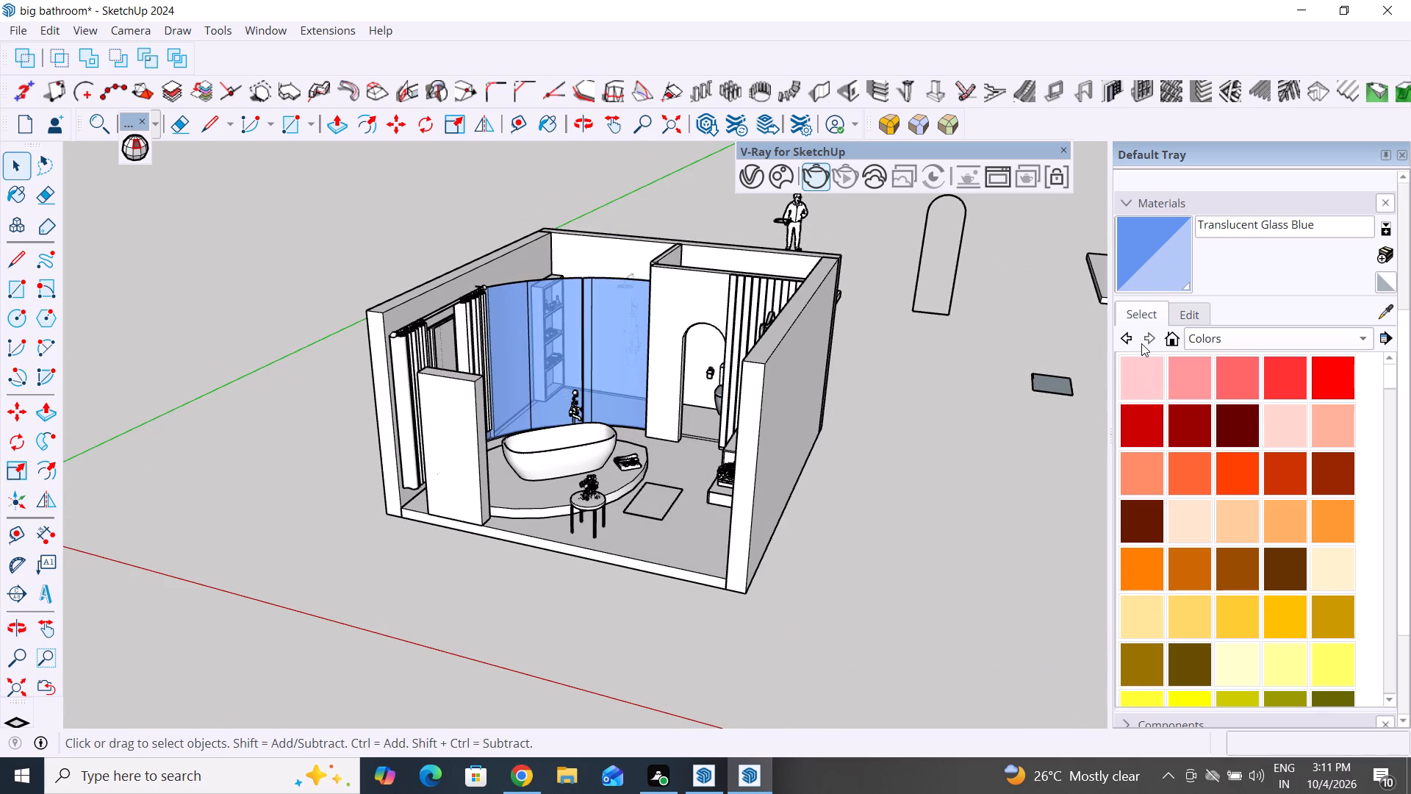
pyautogui.click(1122, 340)
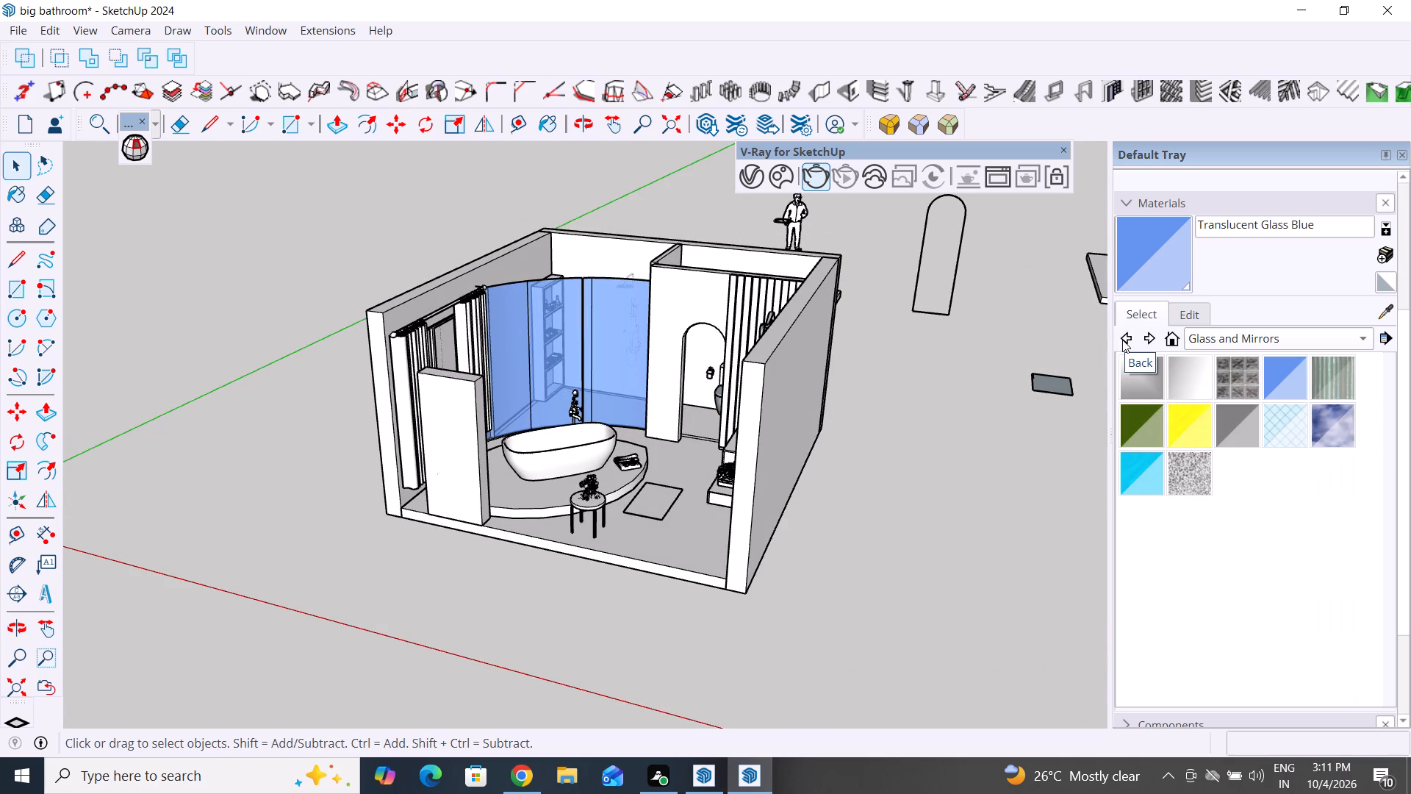
pyautogui.click(1289, 338)
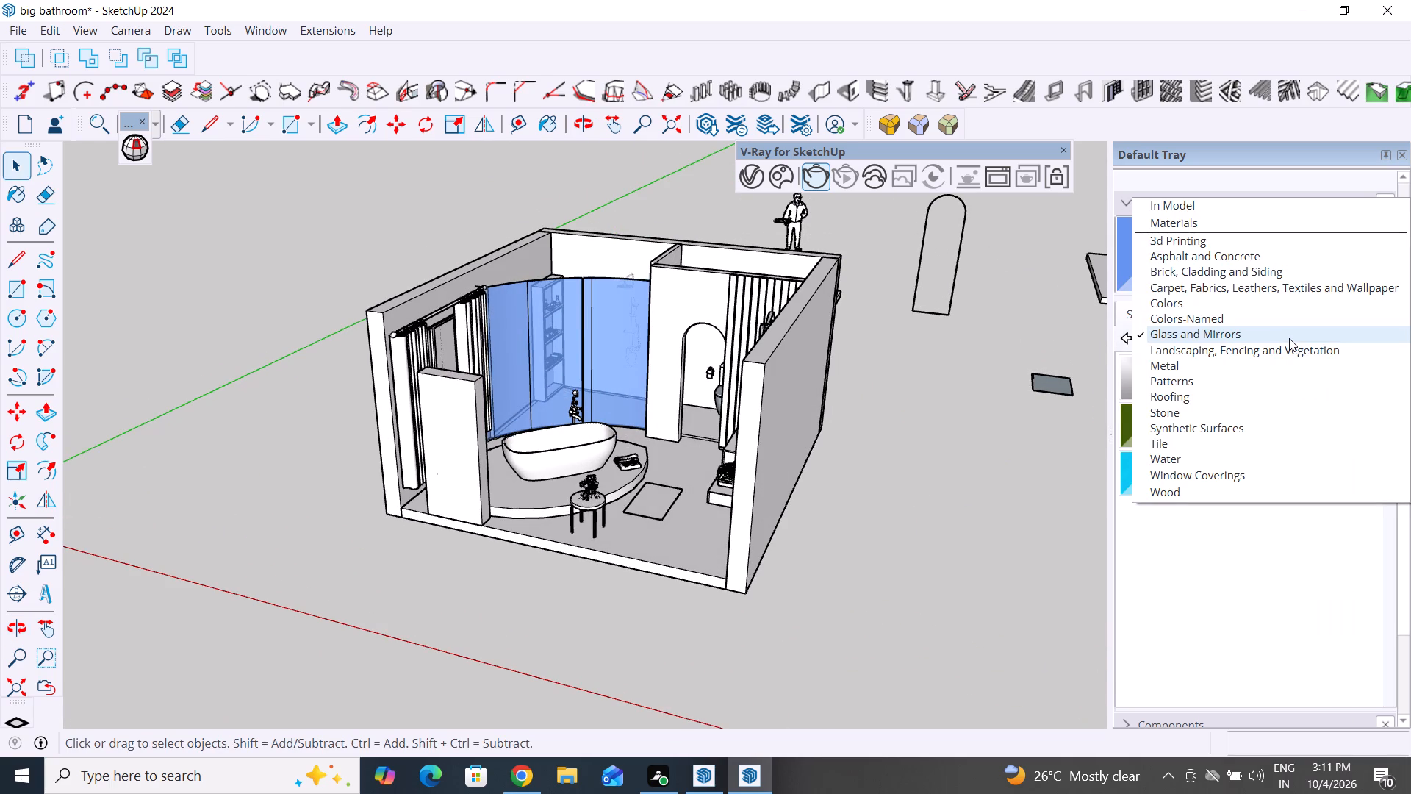
pyautogui.click(1268, 304)
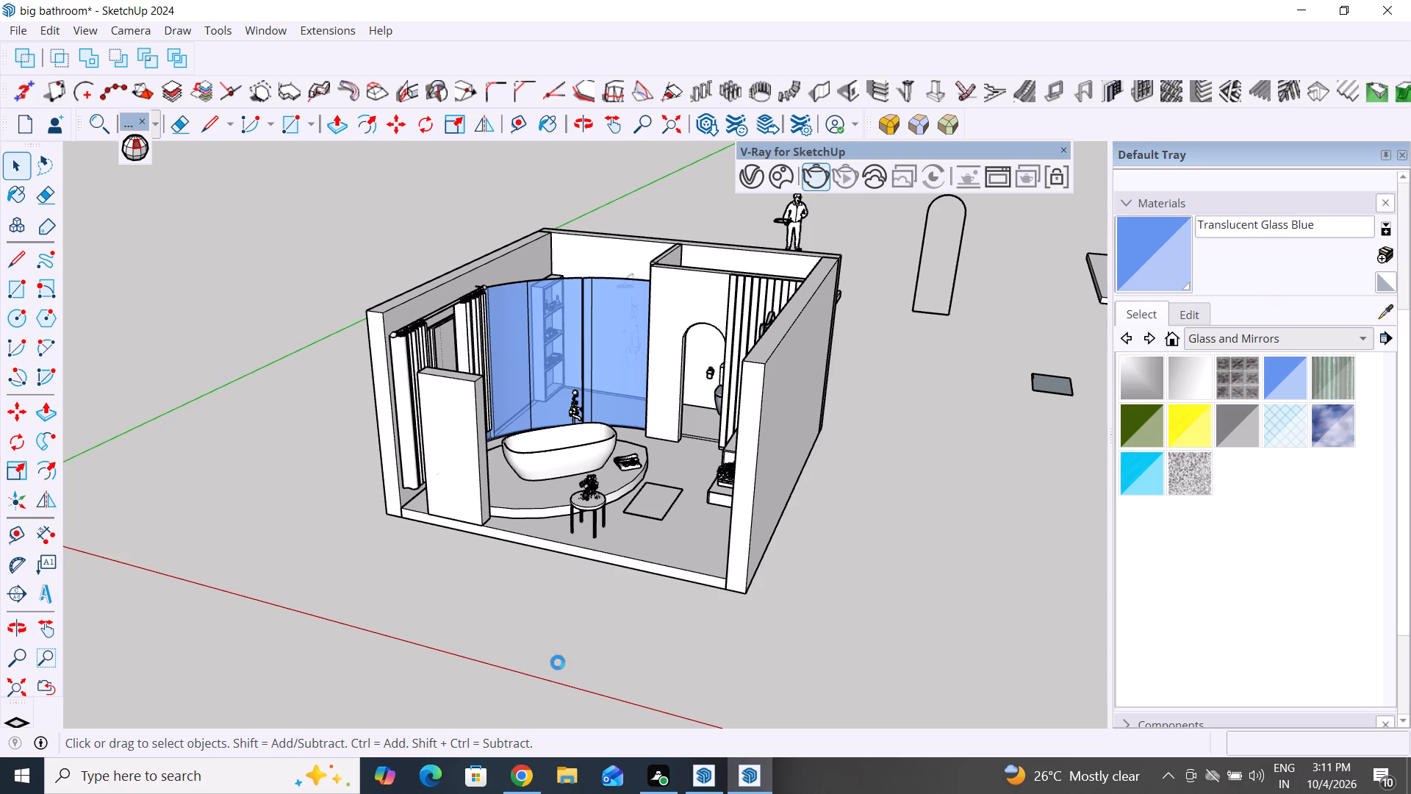
pyautogui.scroll(7, 647, 588)
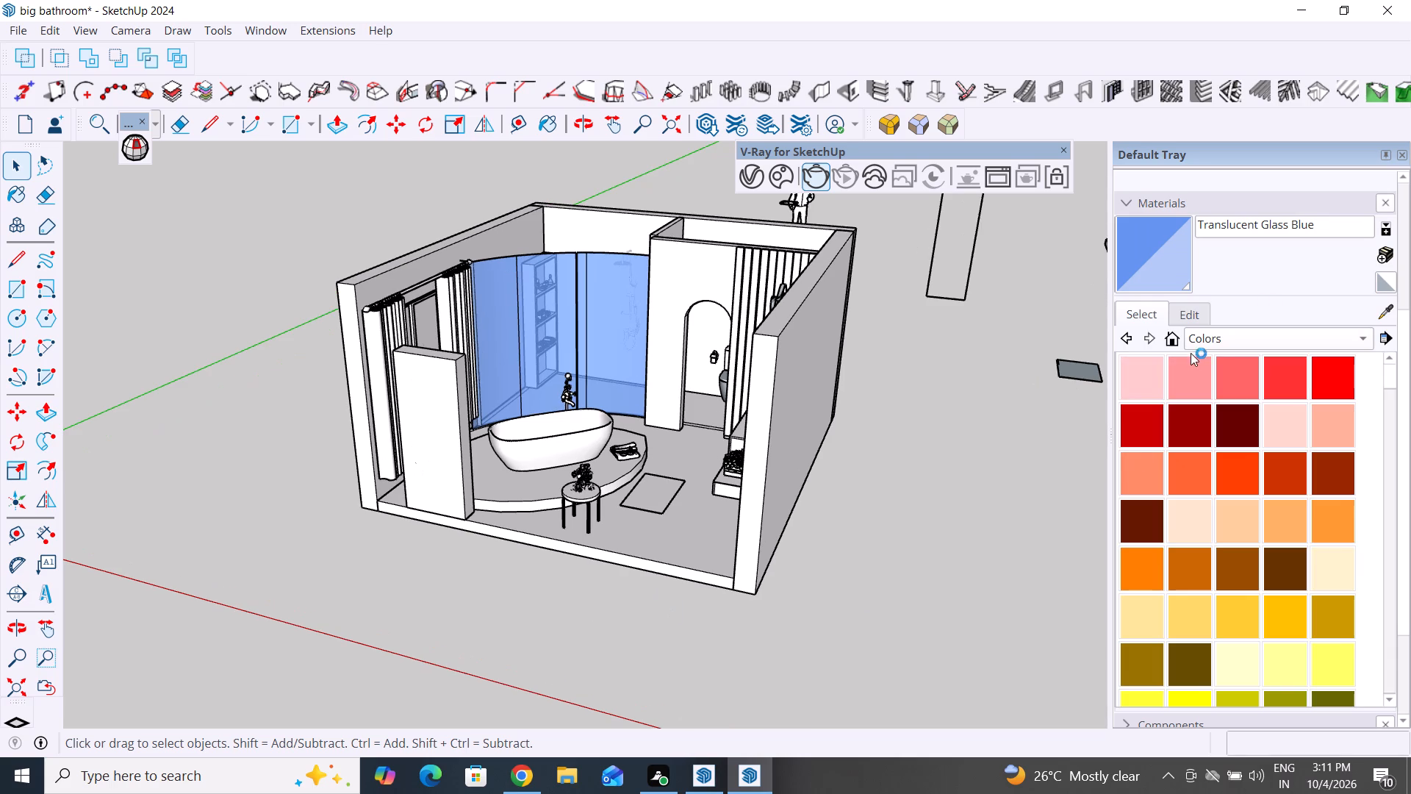
pyautogui.click(1132, 385)
pyautogui.click(686, 556)
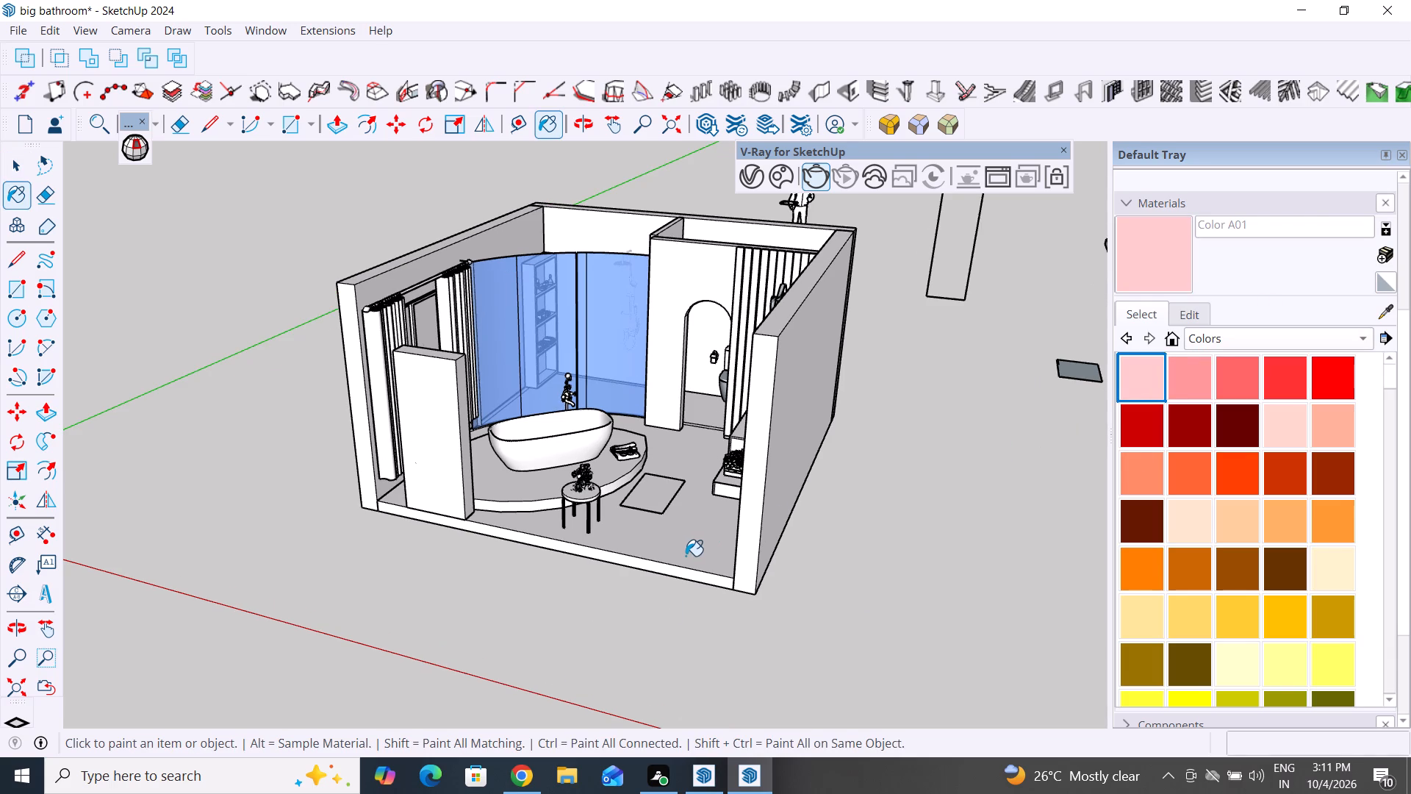
# Paint the arched toilet partition wall, the back wall behind the shower and the window wall with Color A01.
pyautogui.moveTo(671, 640); pyautogui.dragTo(754, 704, button='middle')
pyautogui.scroll(-2, 720, 486)
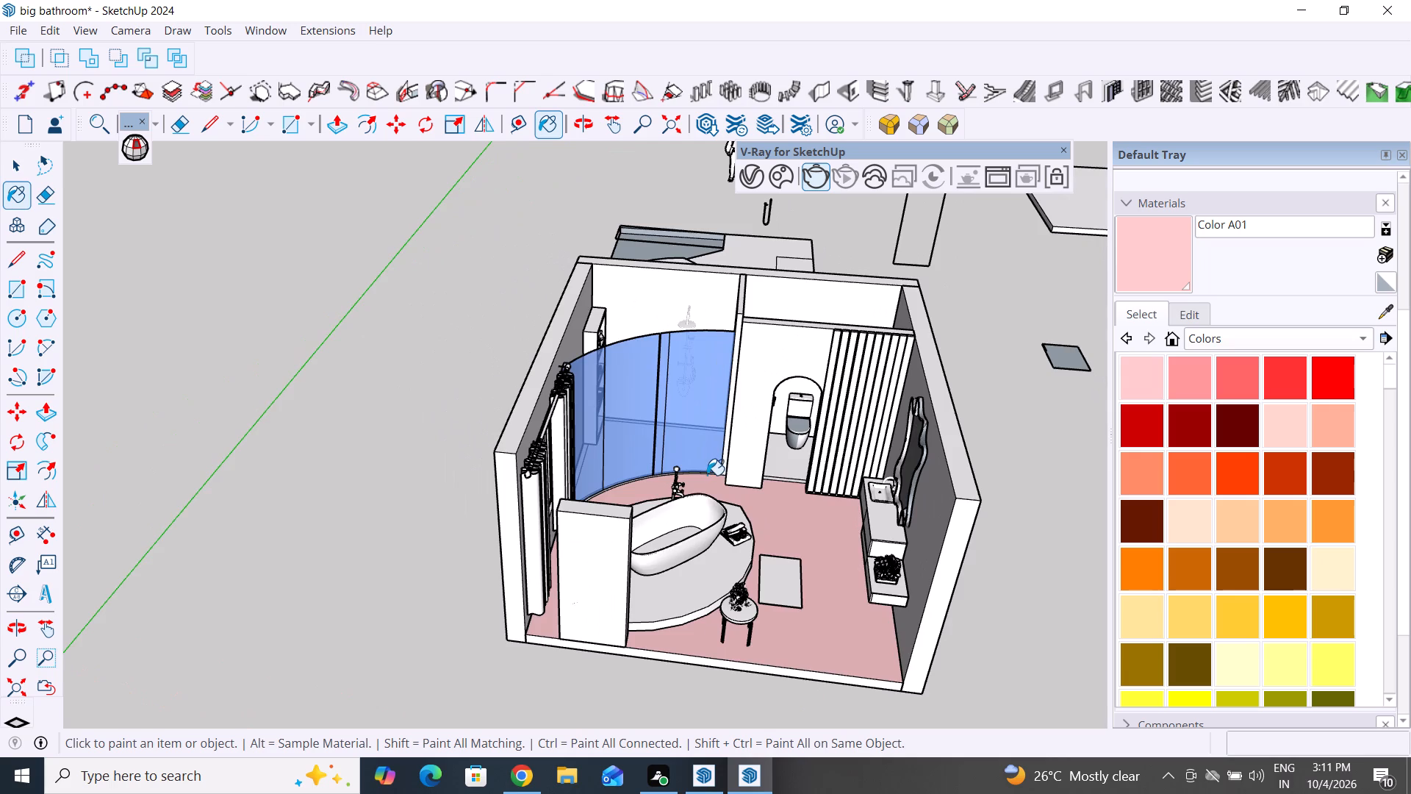
pyautogui.scroll(-4, 707, 475)
pyautogui.moveTo(625, 670); pyautogui.dragTo(673, 701, button='middle')
pyautogui.scroll(2, 823, 418)
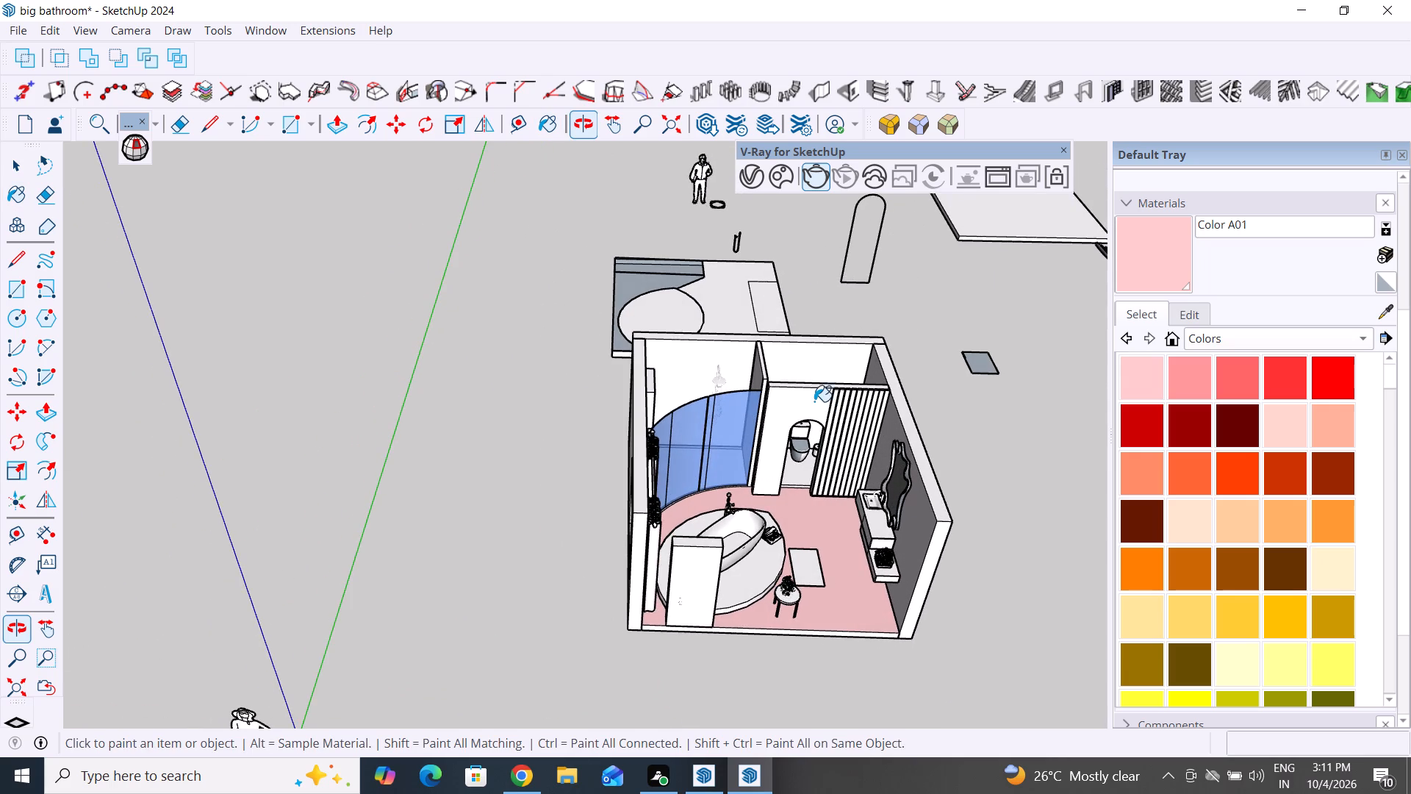
pyautogui.scroll(13, 814, 401)
pyautogui.click(805, 417)
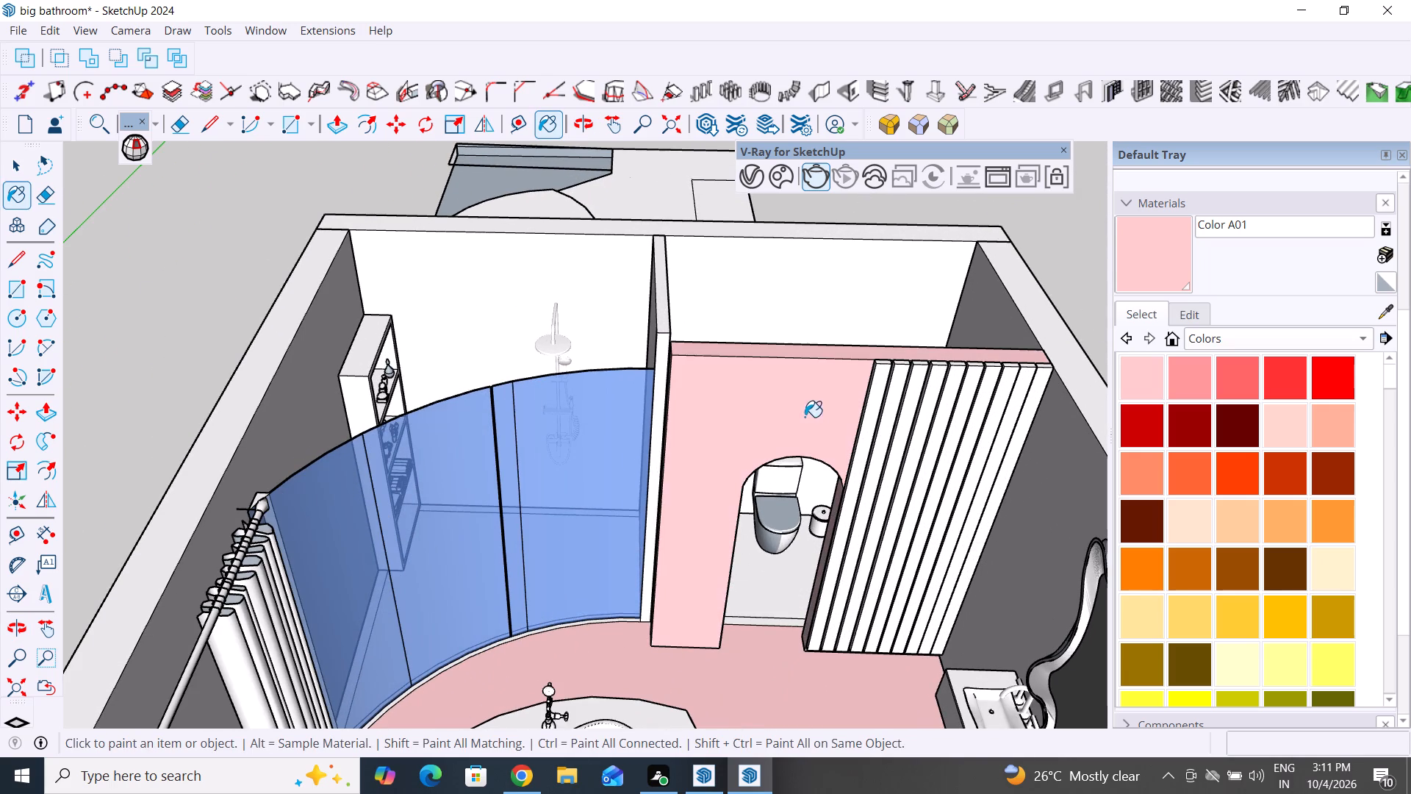
pyautogui.click(470, 322)
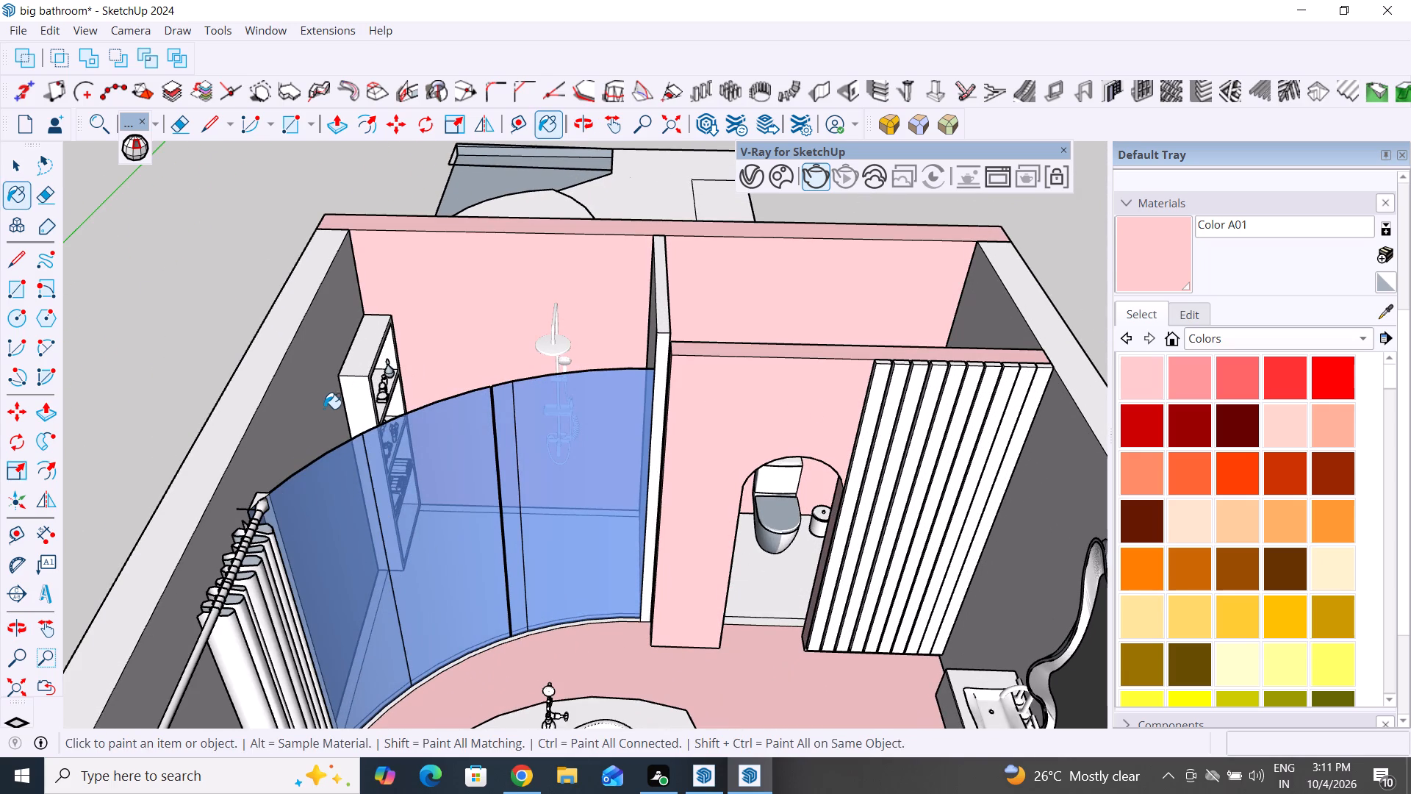
pyautogui.click(312, 415)
# Open the mirror wall's group, paint its inner face with Color A01 and leave the group.
pyautogui.scroll(-10, 361, 402)
pyautogui.moveTo(438, 499); pyautogui.dragTo(686, 485, button='middle')
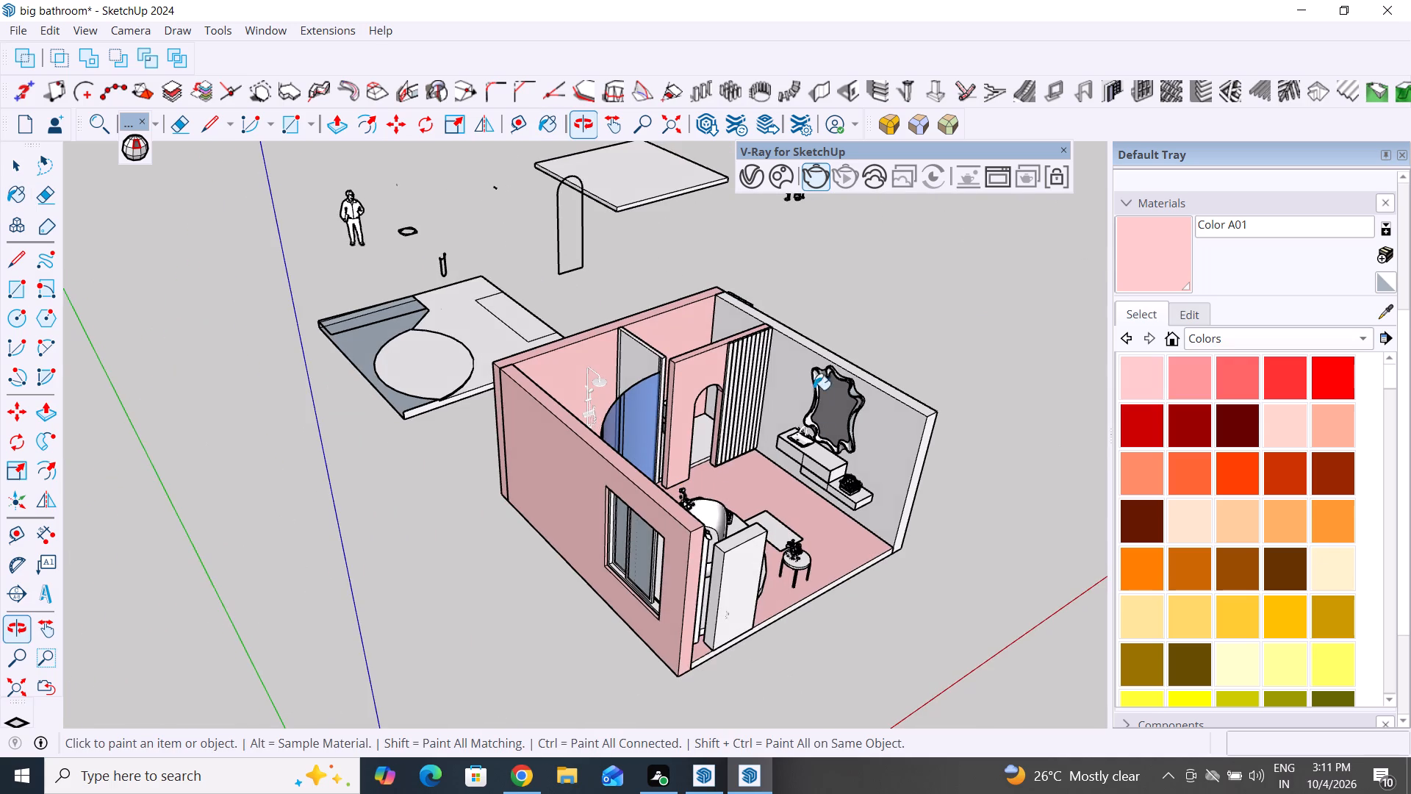
pyautogui.scroll(5, 804, 378)
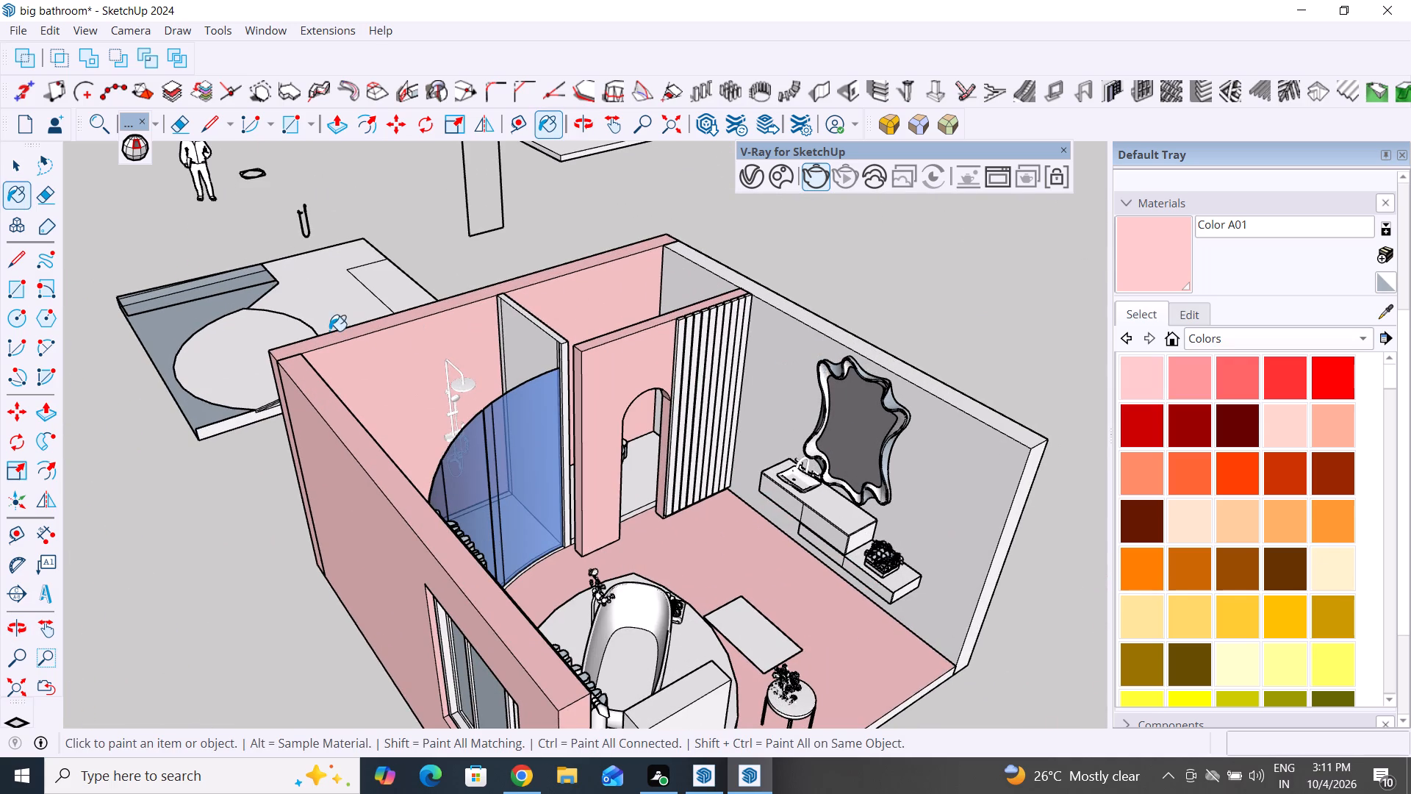
pyautogui.click(14, 171)
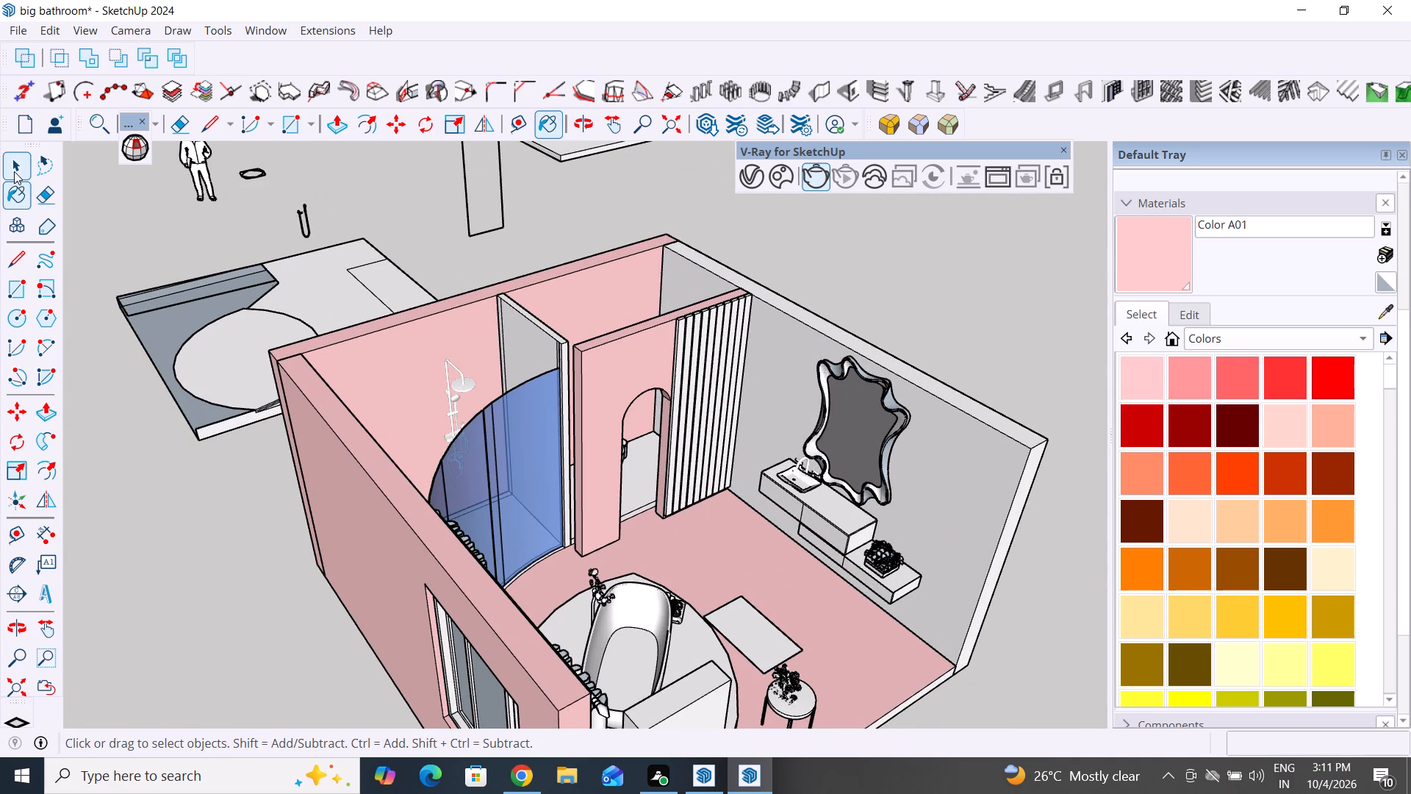
pyautogui.click(800, 364)
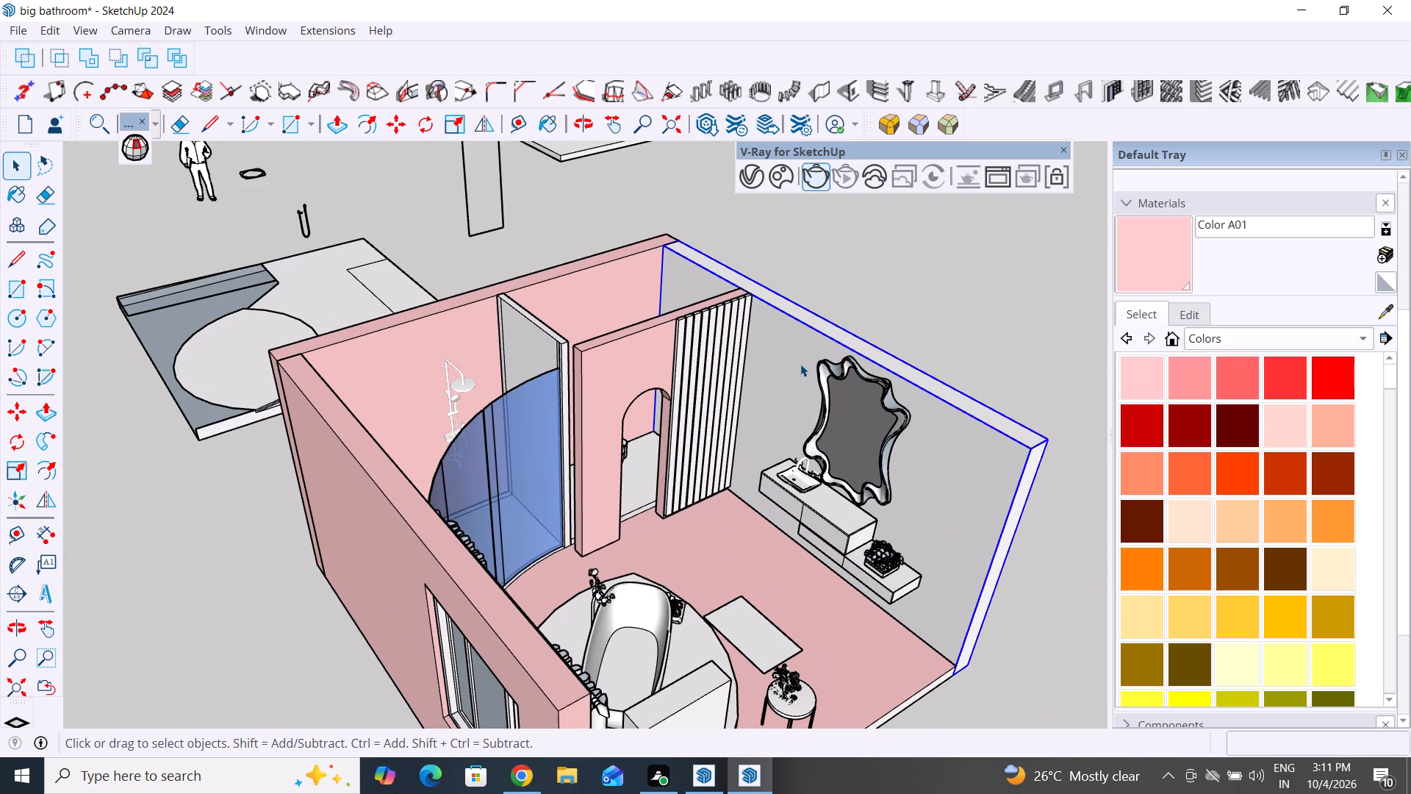
pyautogui.click(791, 381)
pyautogui.tripleClick(787, 389)
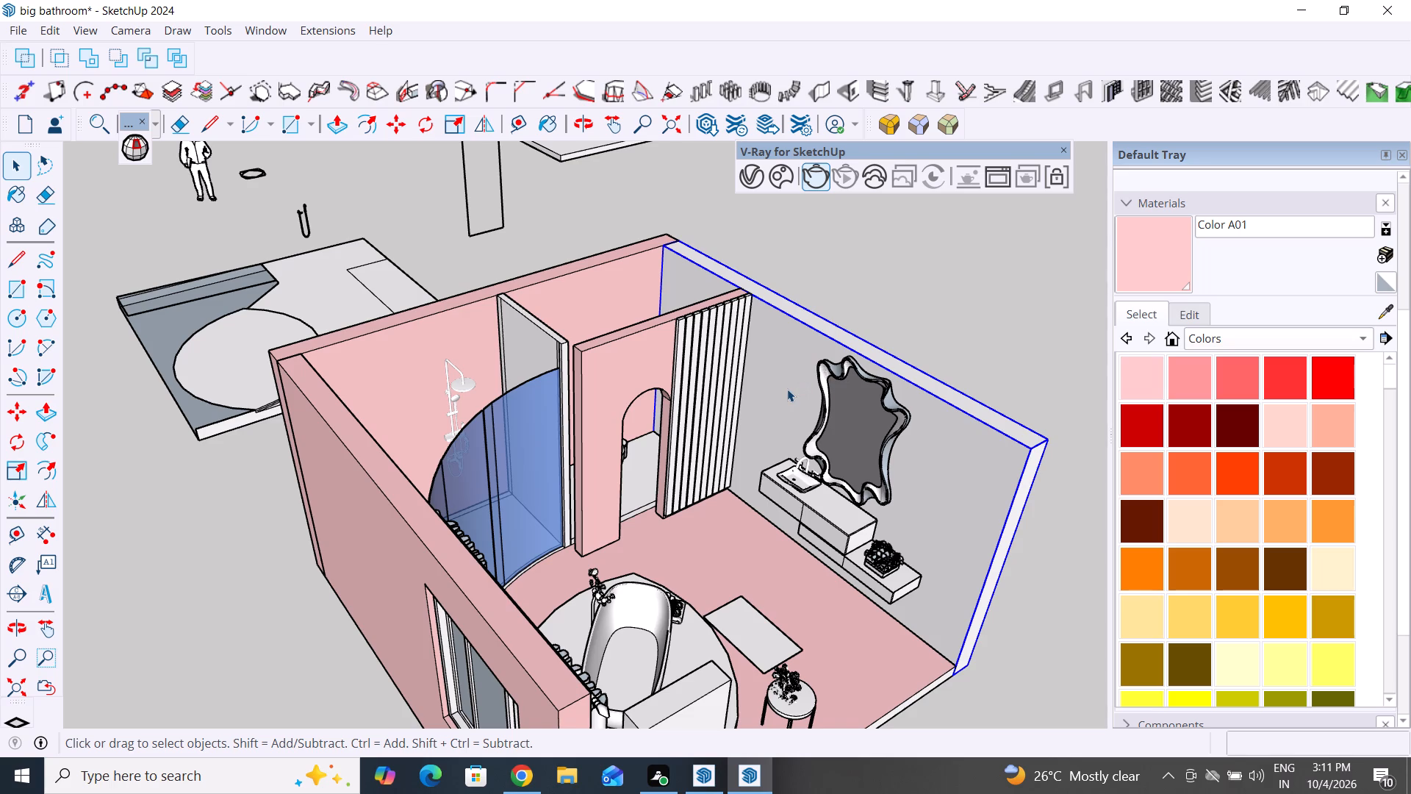
pyautogui.click(787, 389)
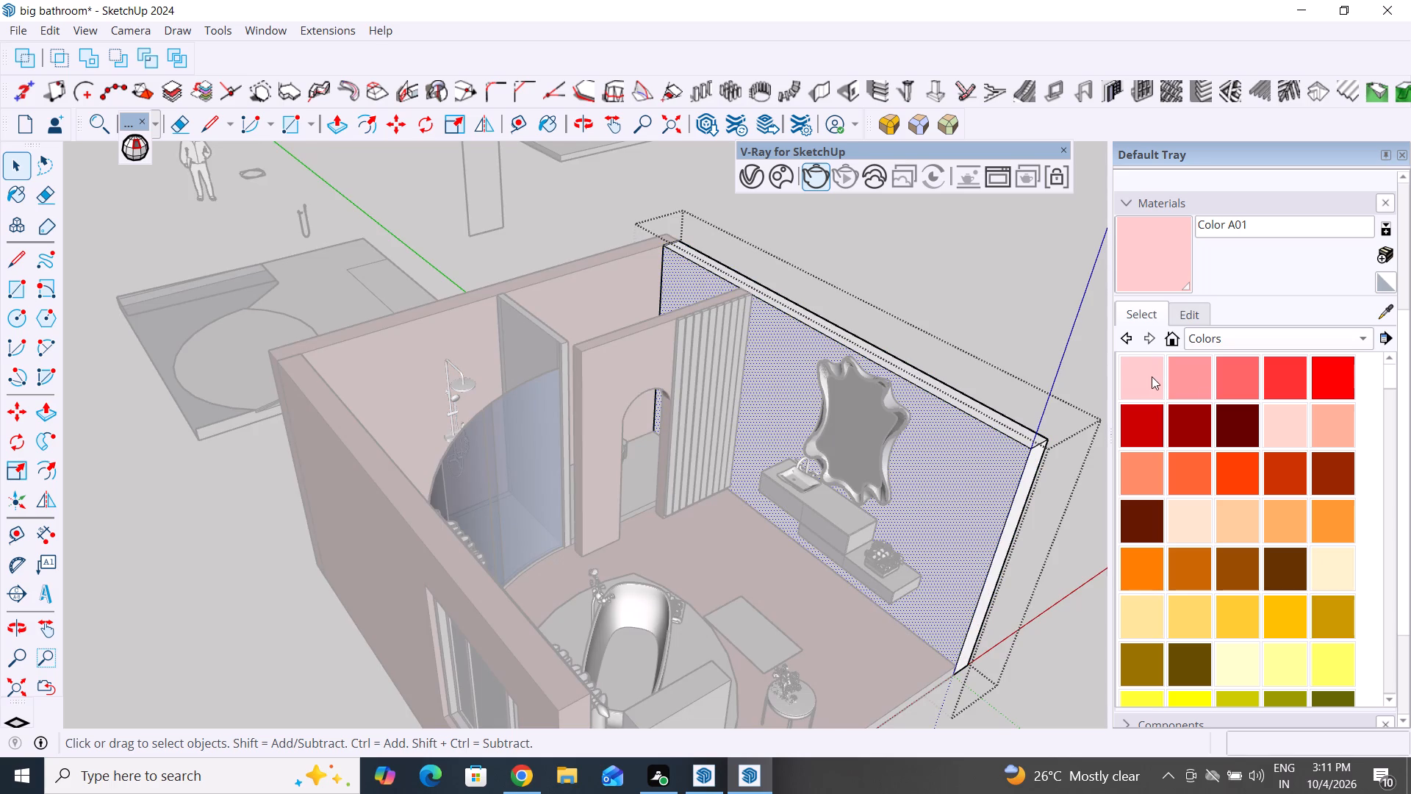
pyautogui.click(1150, 376)
pyautogui.click(778, 415)
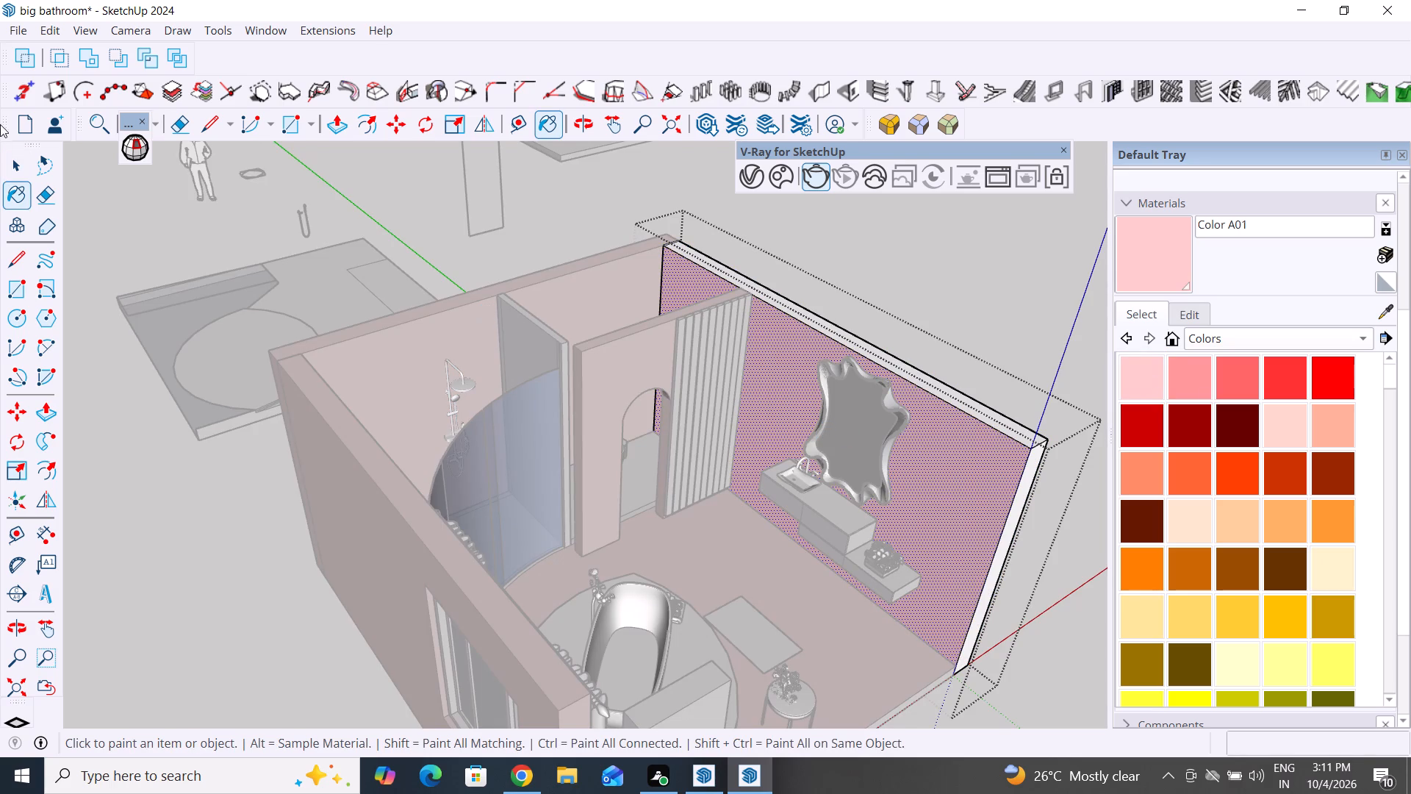
pyautogui.click(25, 159)
pyautogui.click(134, 468)
# Examine the painted walls and floor of the bathroom from several angles.
pyautogui.scroll(-5, 281, 497)
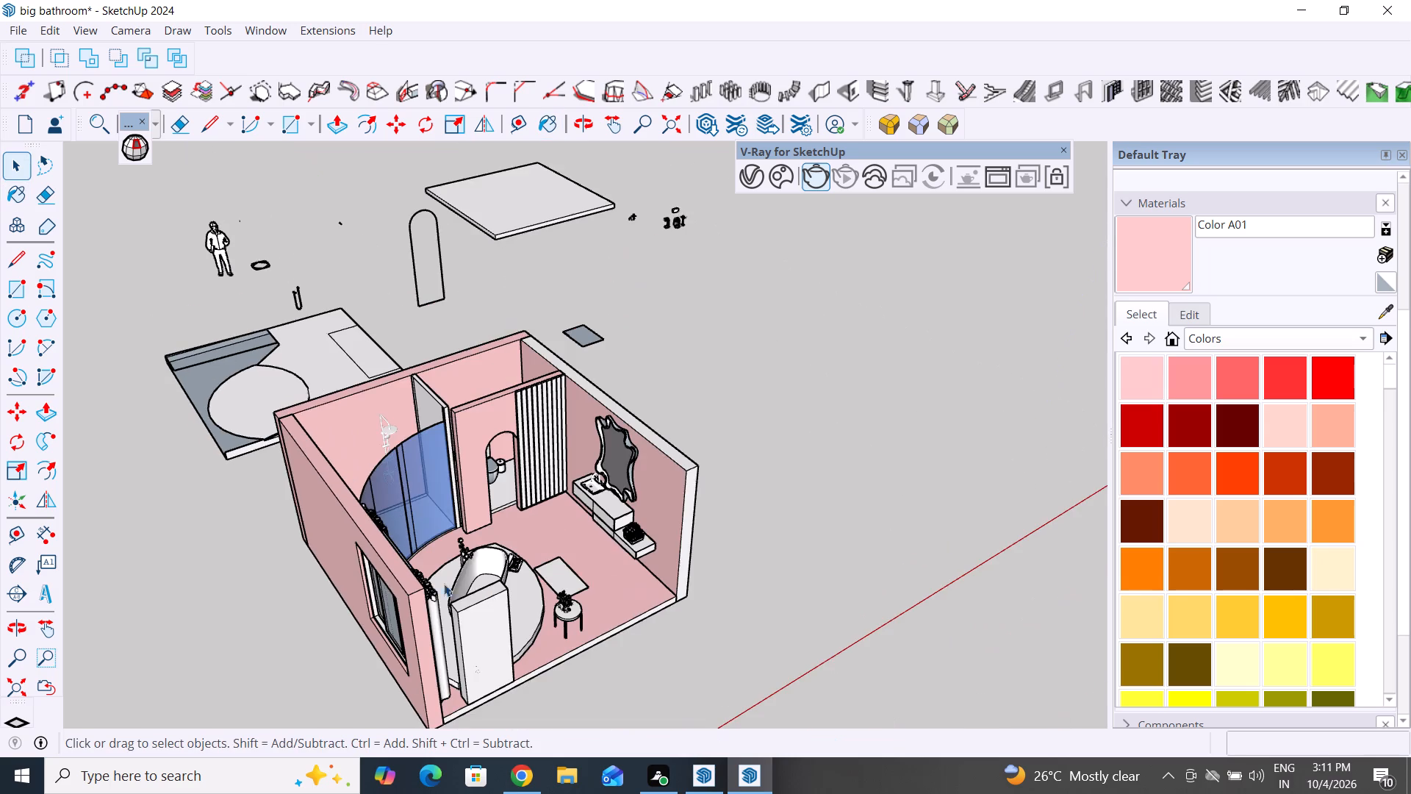
pyautogui.moveTo(487, 592); pyautogui.dragTo(412, 583, button='middle')
pyautogui.scroll(5, 417, 566)
pyautogui.moveTo(484, 605); pyautogui.dragTo(482, 604, button='middle')
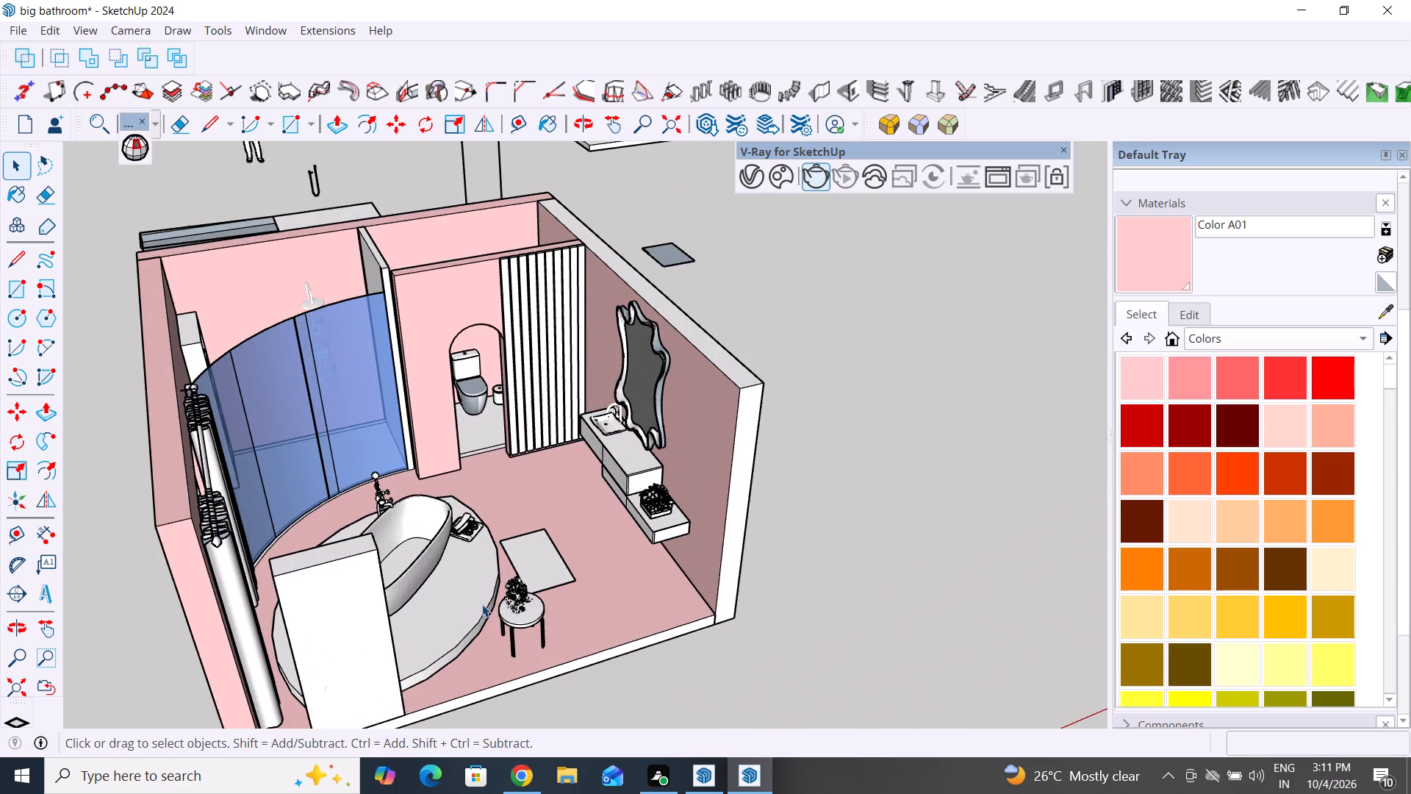
pyautogui.moveTo(482, 604); pyautogui.dragTo(351, 616, button='middle')
pyautogui.scroll(-6, 750, 572)
pyautogui.click(805, 564)
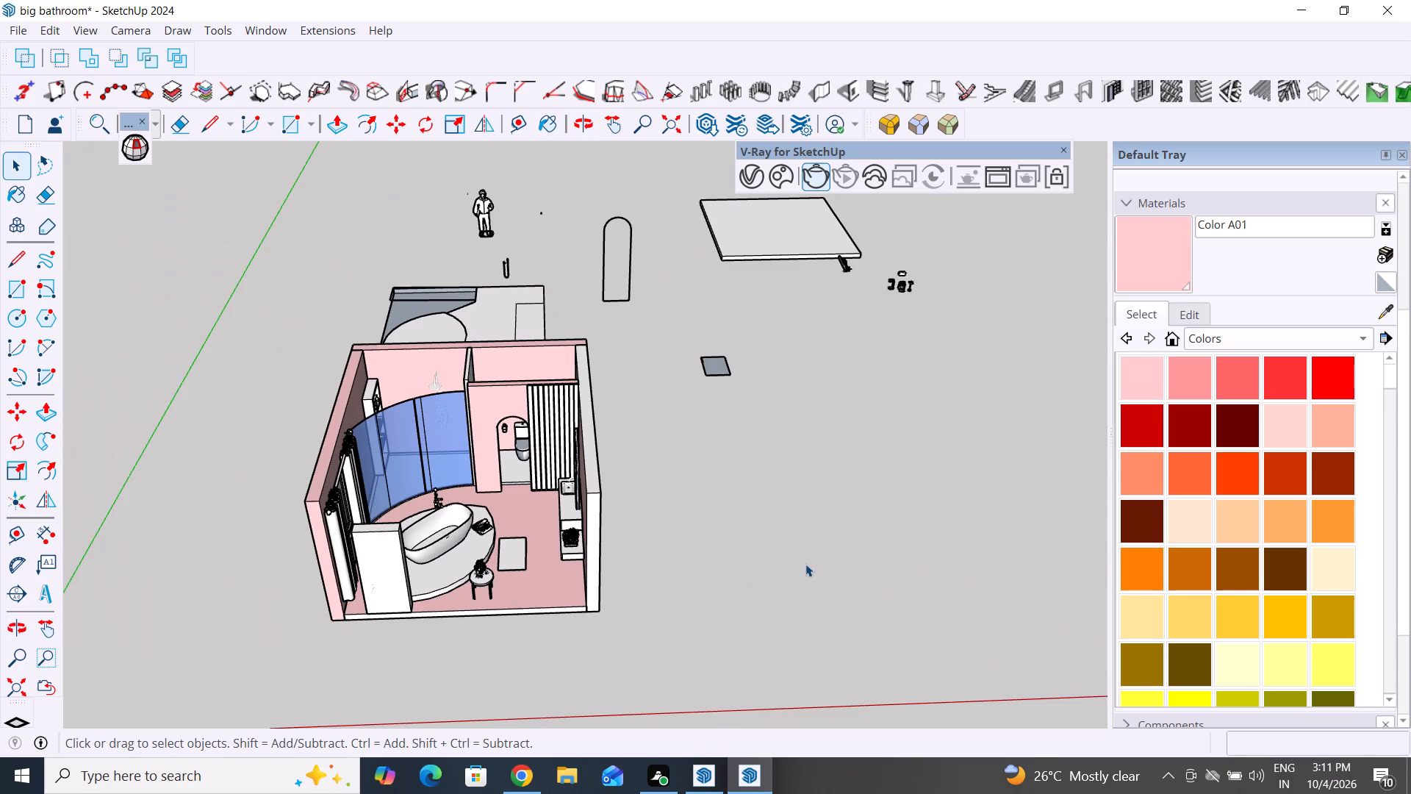
pyautogui.scroll(6, 408, 636)
pyautogui.moveTo(744, 642); pyautogui.dragTo(690, 663, button='middle')
pyautogui.scroll(-5, 928, 554)
pyautogui.moveTo(930, 556); pyautogui.dragTo(791, 629, button='middle')
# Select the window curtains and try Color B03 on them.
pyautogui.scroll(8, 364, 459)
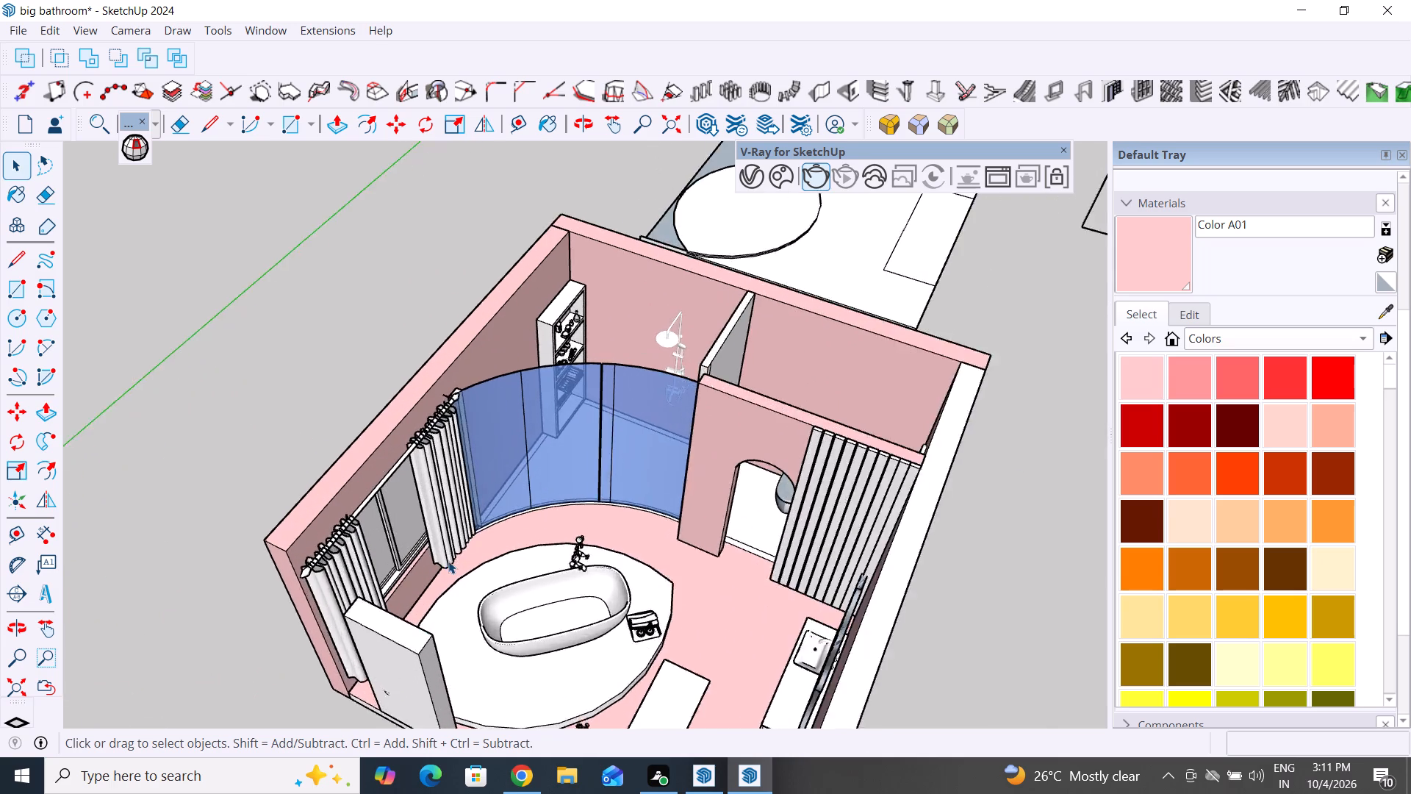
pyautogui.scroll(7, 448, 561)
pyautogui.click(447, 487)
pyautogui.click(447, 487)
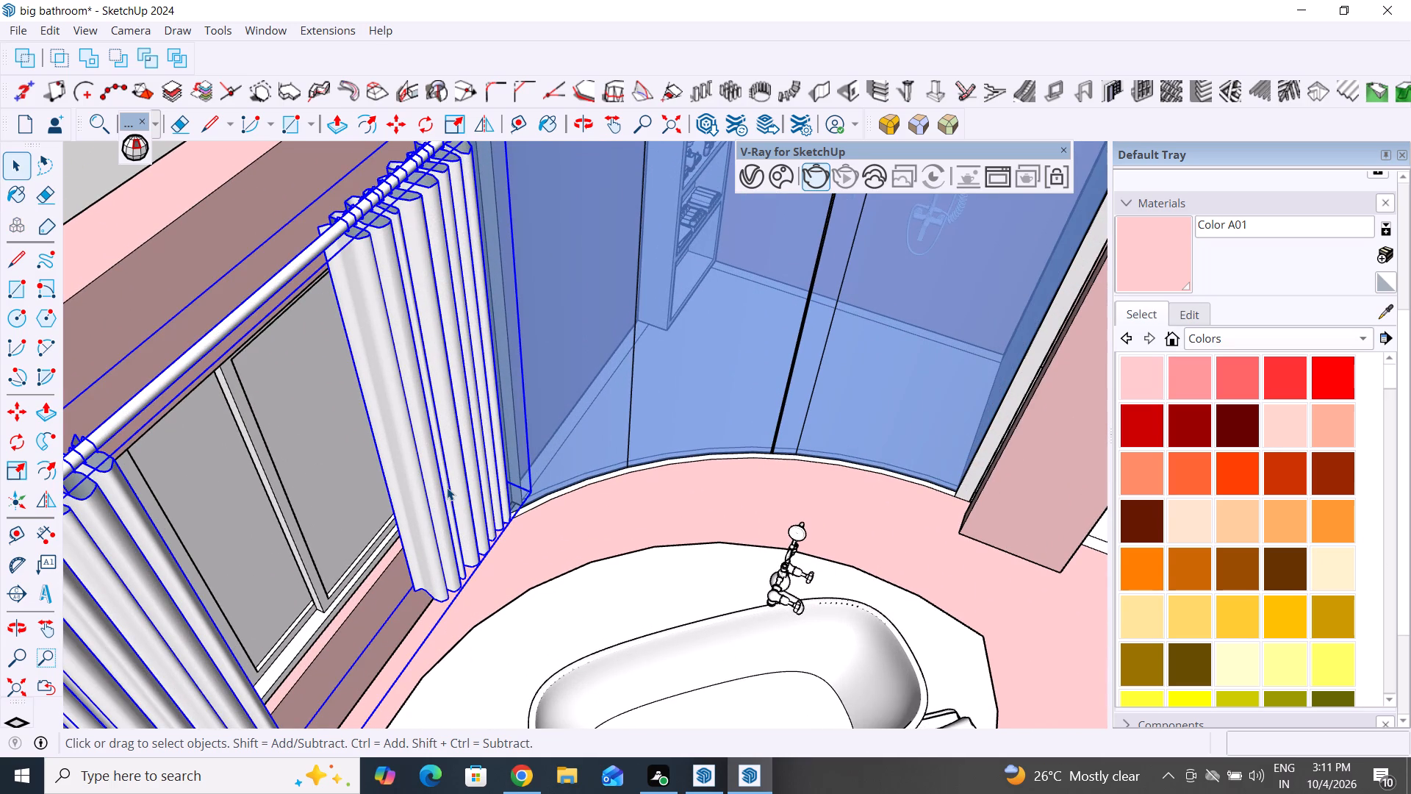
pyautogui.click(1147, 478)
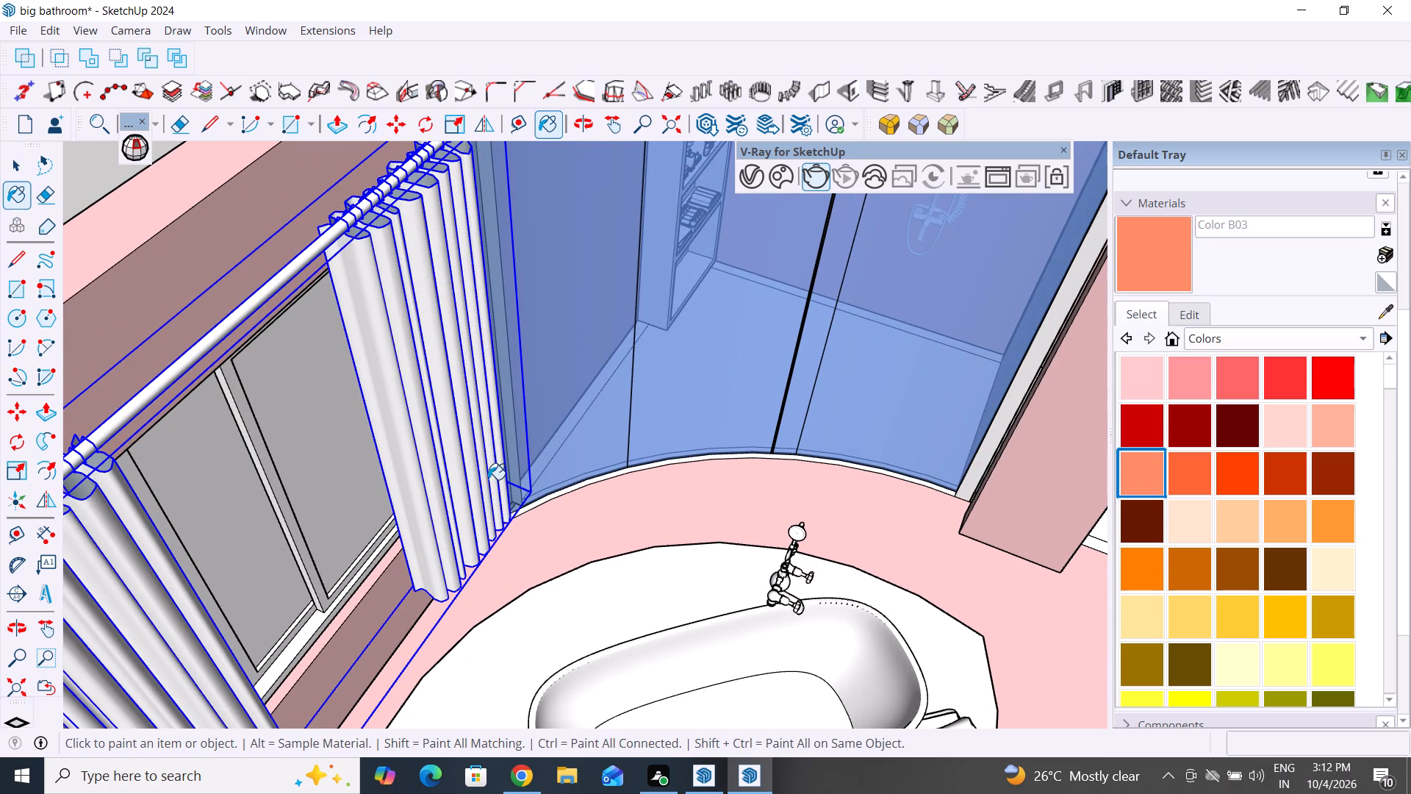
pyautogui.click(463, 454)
# Paint the window curtains with Color B01, leave the Paint Bucket tool and clear the selection.
pyautogui.scroll(-6, 463, 454)
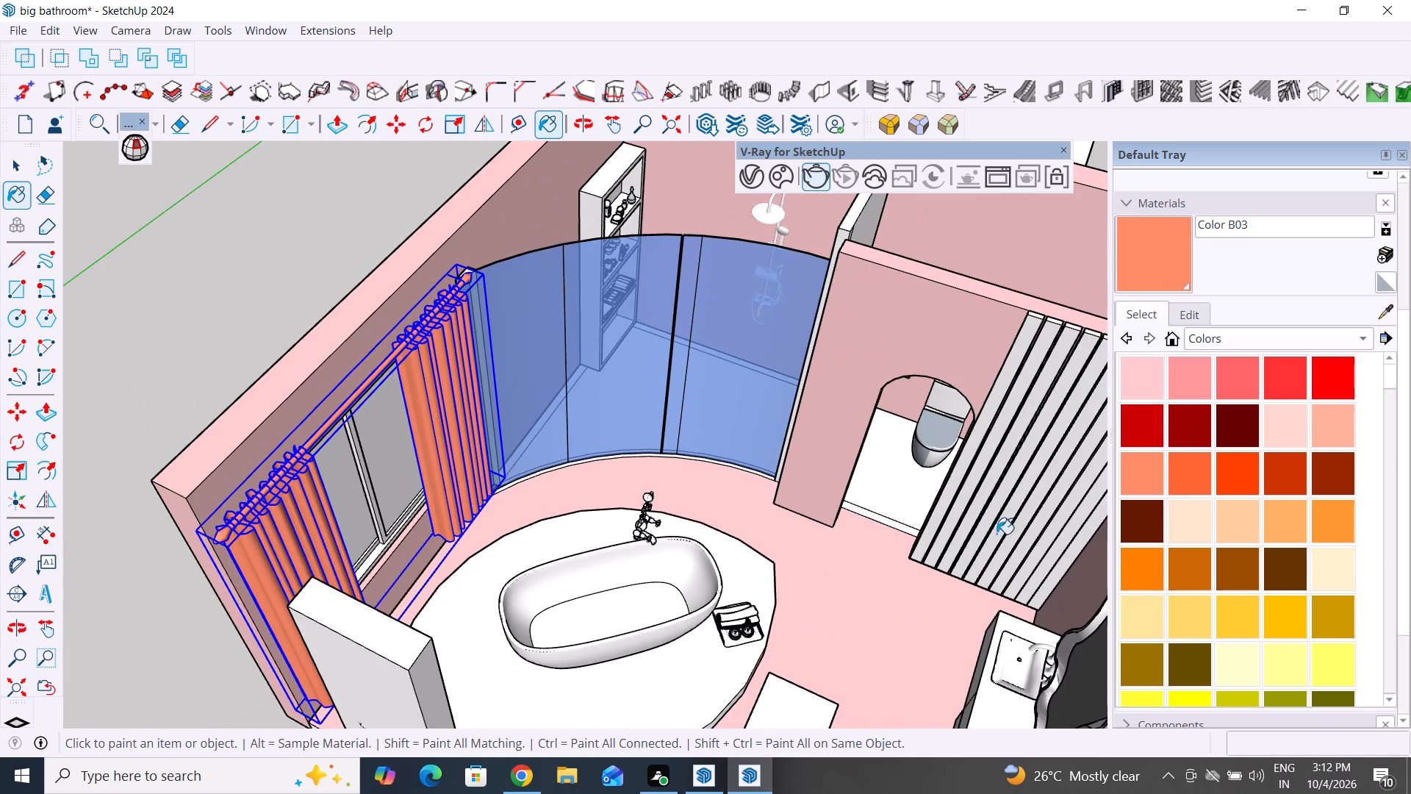
pyautogui.click(1279, 439)
pyautogui.click(456, 443)
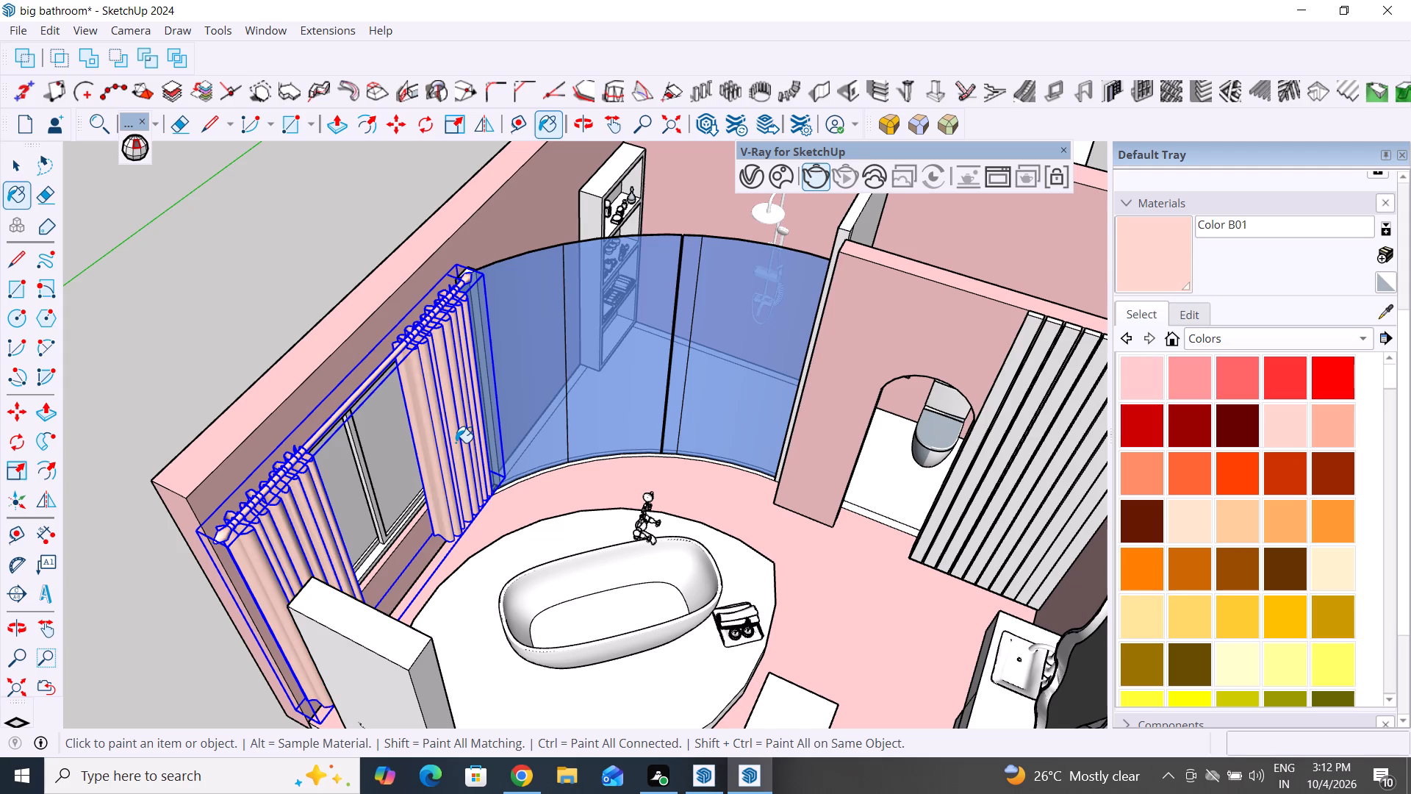
pyautogui.scroll(-3, 412, 589)
pyautogui.click(21, 171)
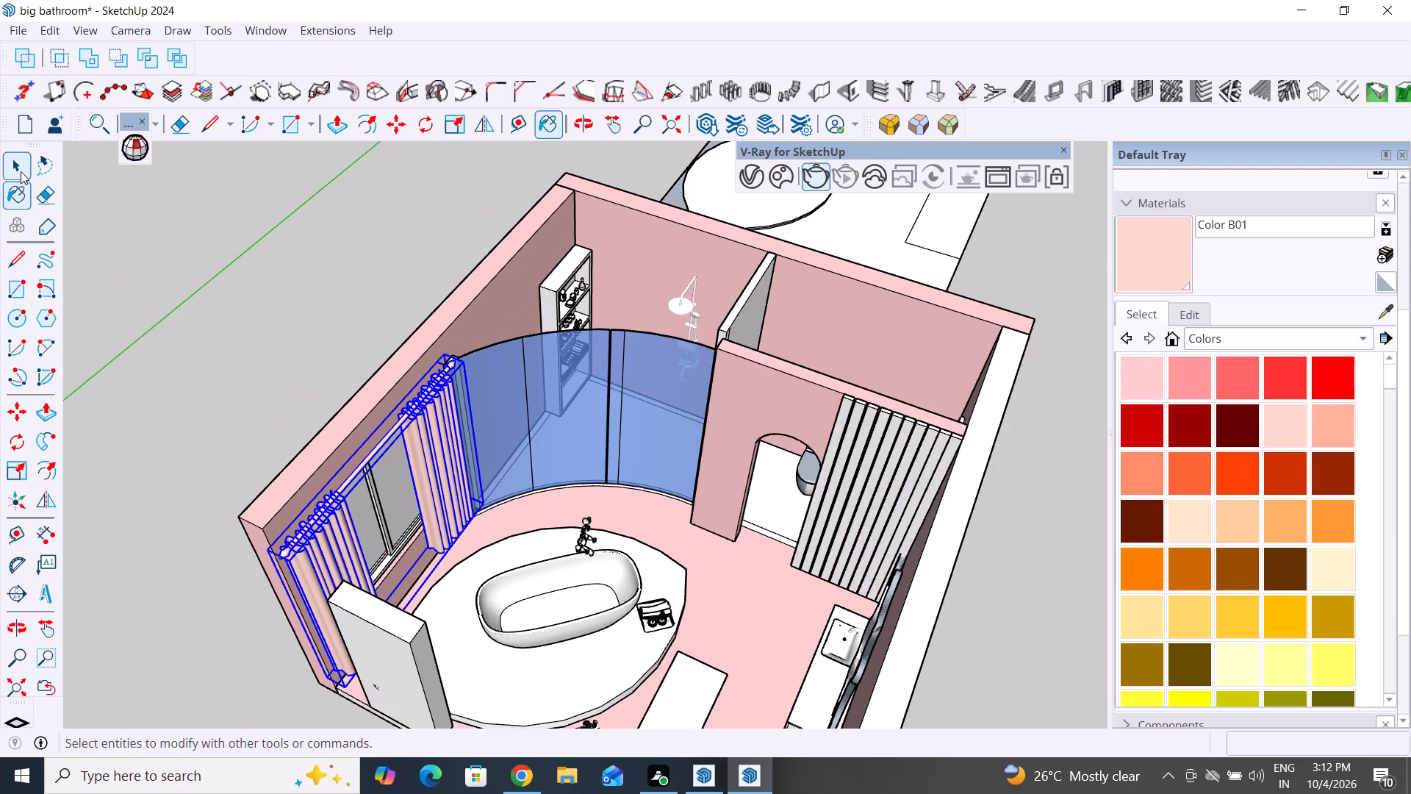
pyautogui.click(175, 376)
# Select the bathtub platform and browse the In Model and Colors material collections for a suitable finish.
pyautogui.scroll(-4, 481, 564)
pyautogui.moveTo(504, 678); pyautogui.dragTo(525, 626, button='middle')
pyautogui.click(540, 614)
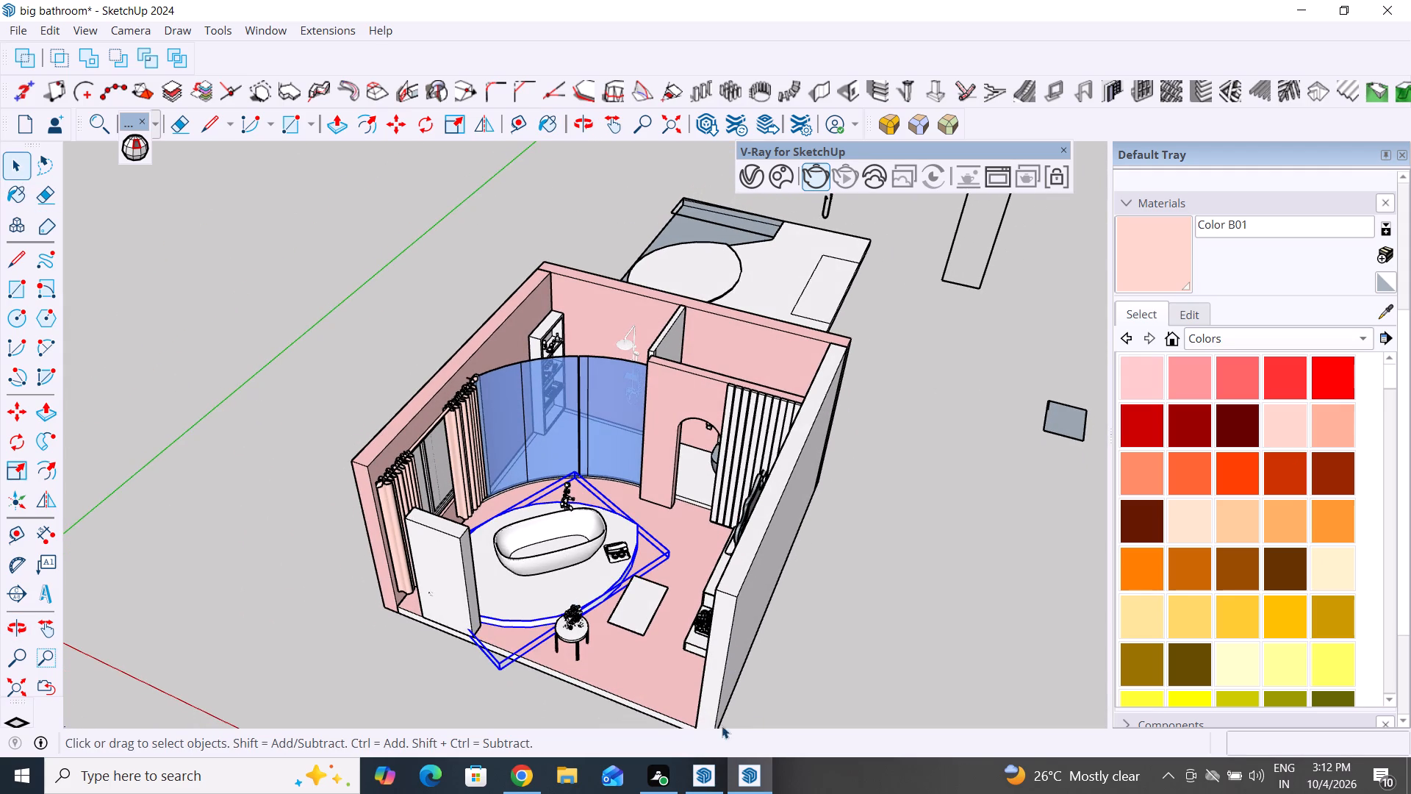
pyautogui.click(1385, 334)
pyautogui.click(1167, 342)
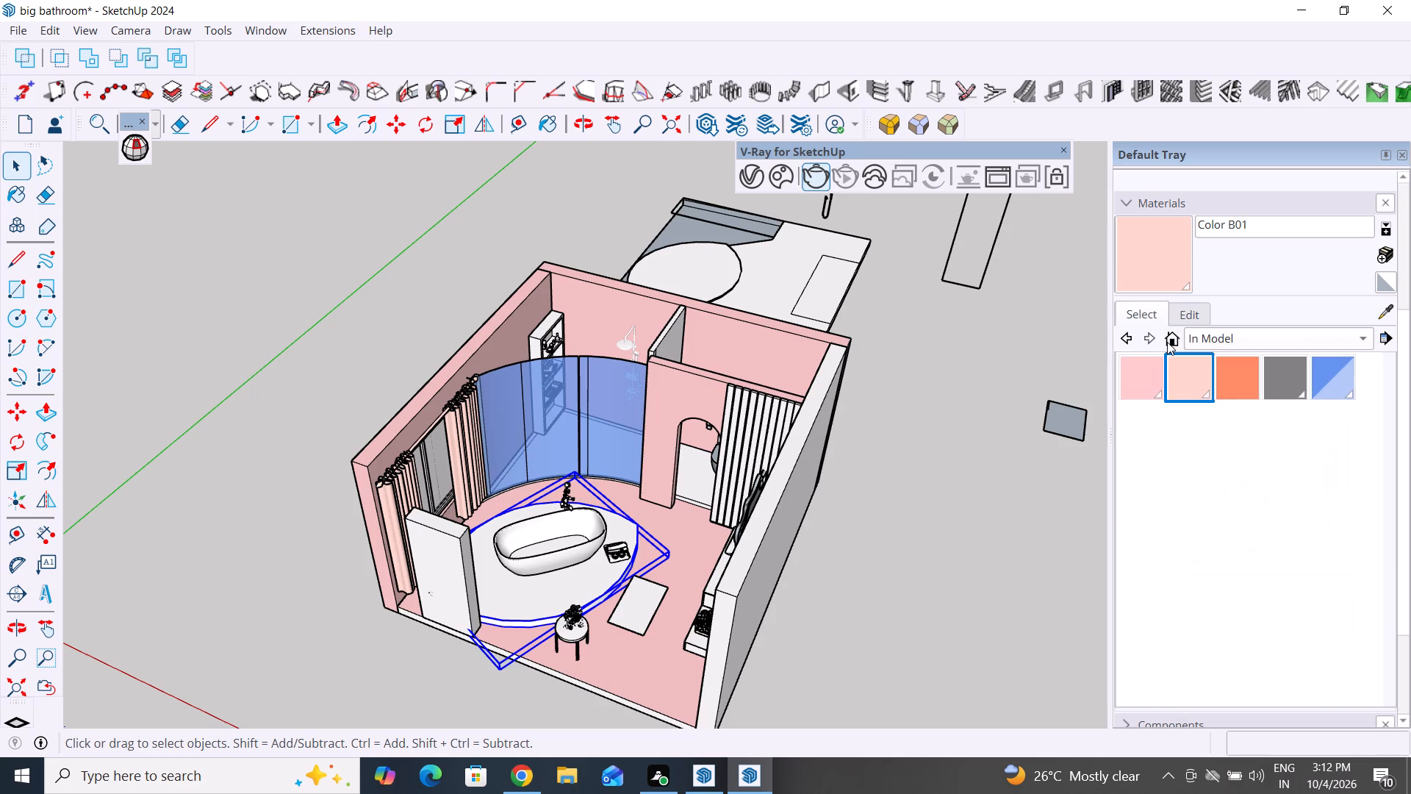
pyautogui.click(1147, 343)
pyautogui.click(1122, 345)
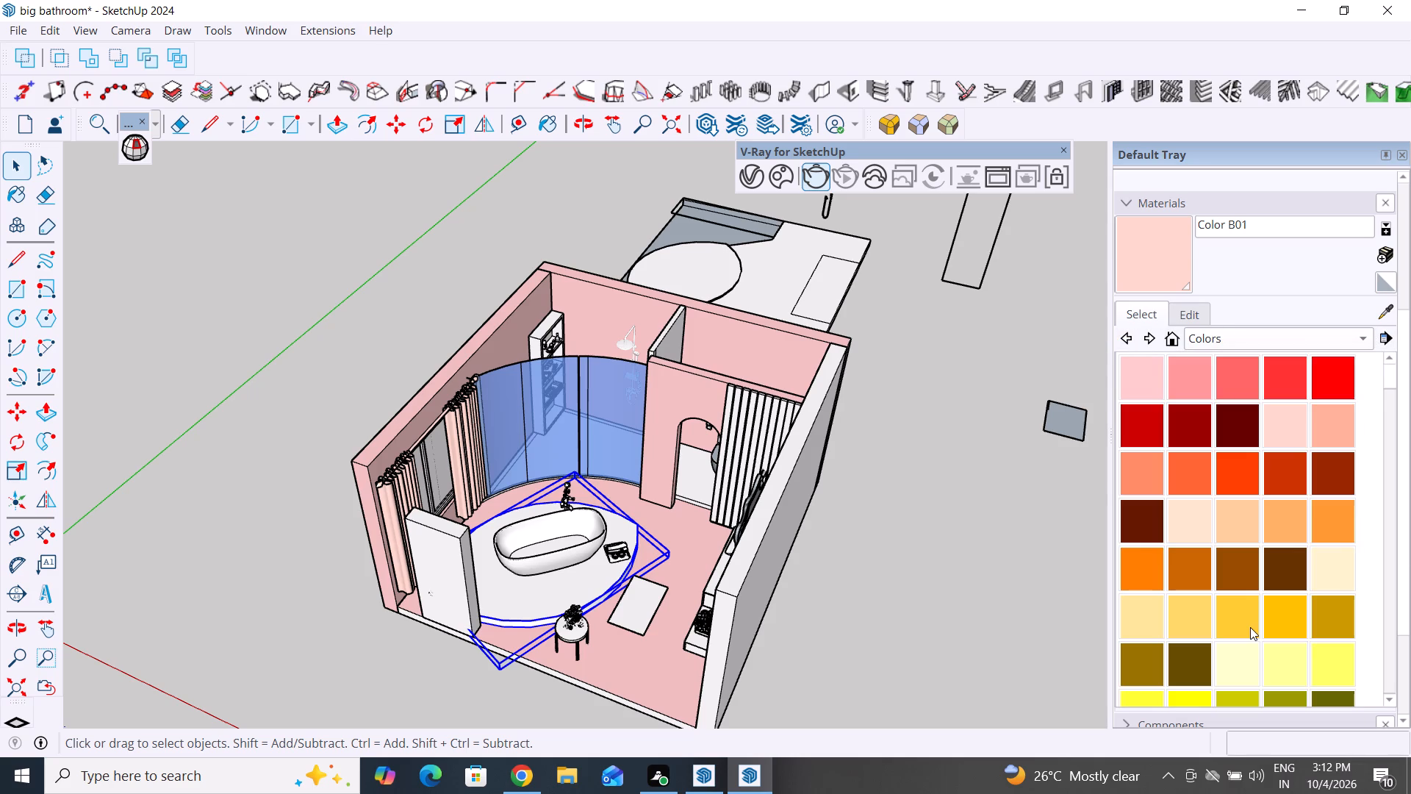
pyautogui.scroll(-3, 1243, 558)
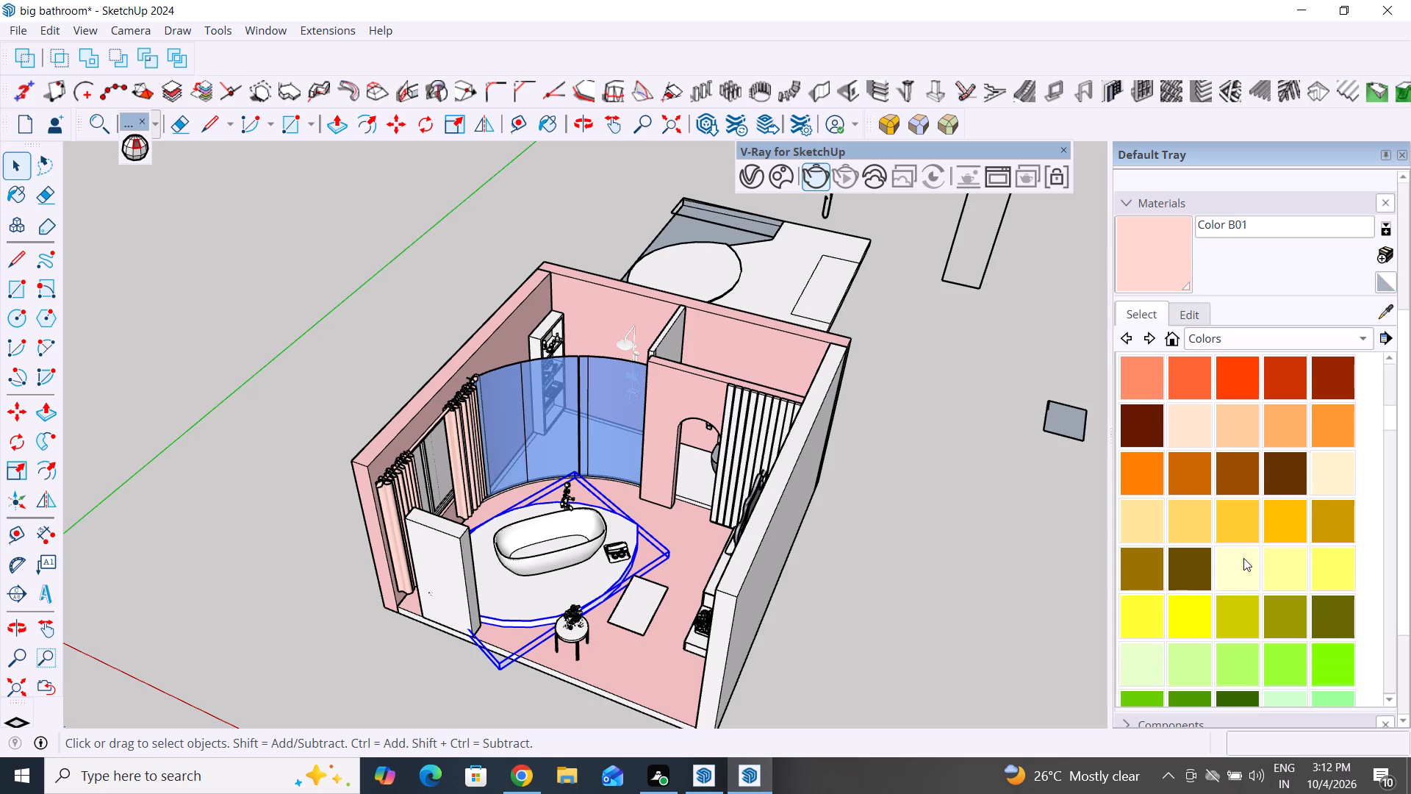
pyautogui.scroll(-20, 1215, 608)
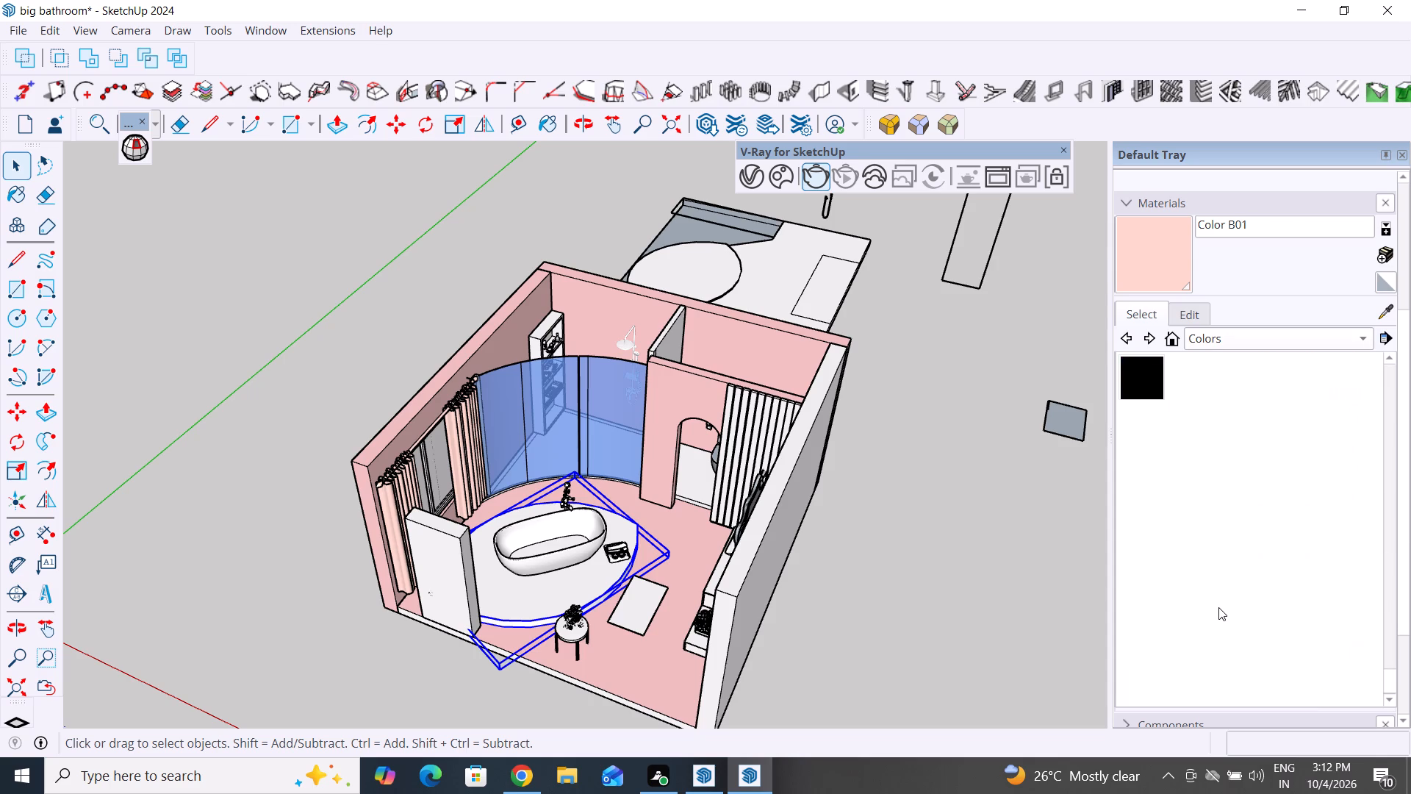
pyautogui.scroll(2, 1218, 607)
pyautogui.click(1127, 723)
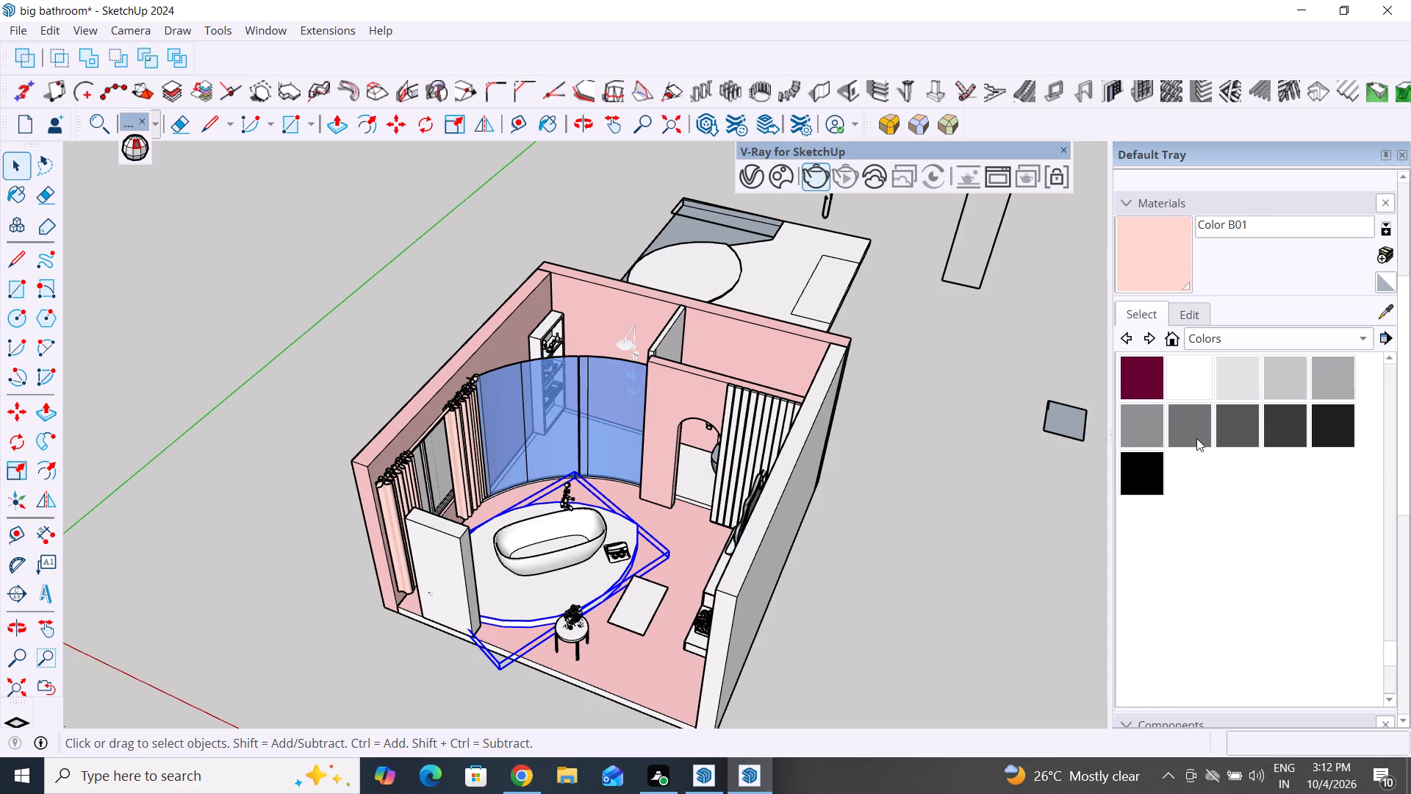
# Look through the list of available material collections for a platform finish, then clear the platform selection.
pyautogui.click(1182, 334)
pyautogui.click(1393, 335)
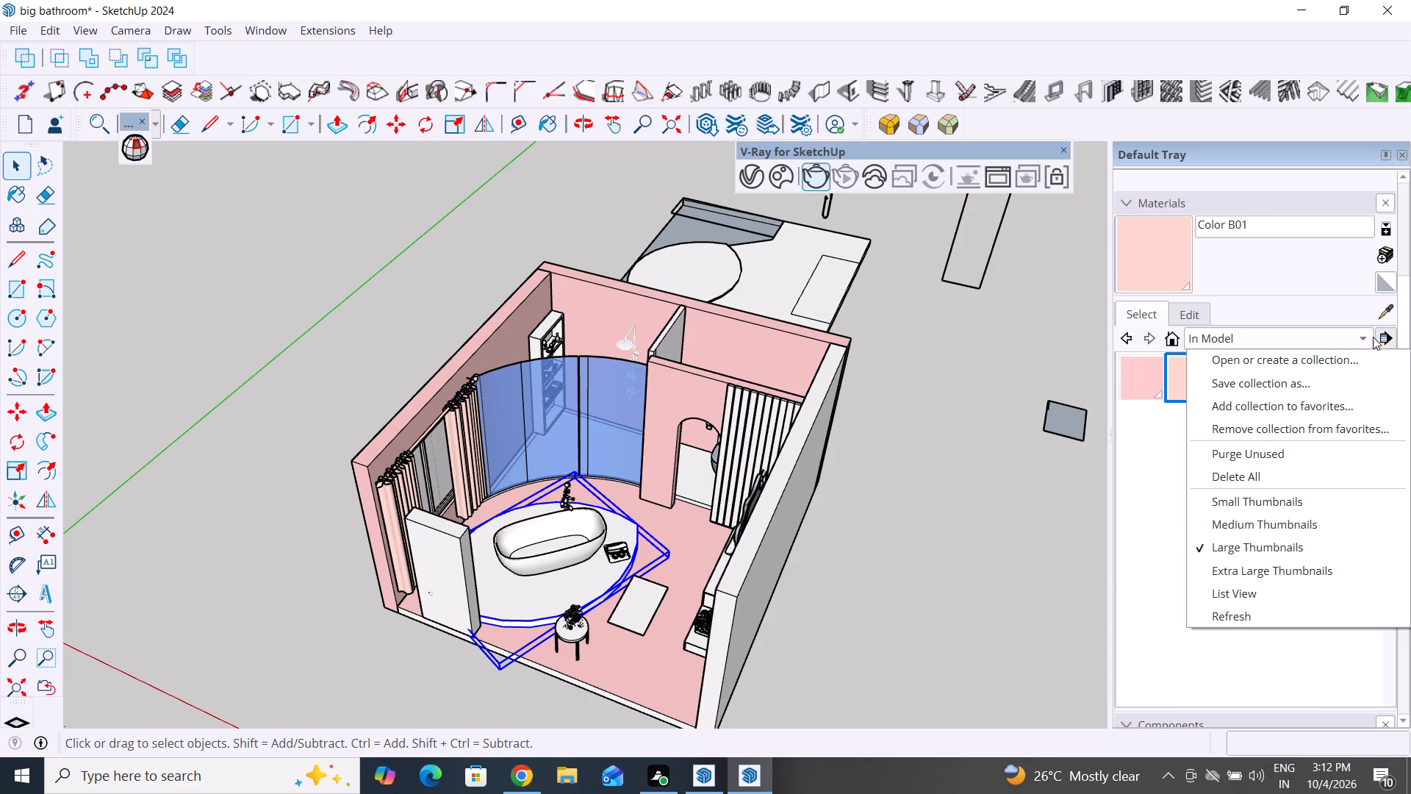
pyautogui.click(1393, 343)
pyautogui.click(1362, 337)
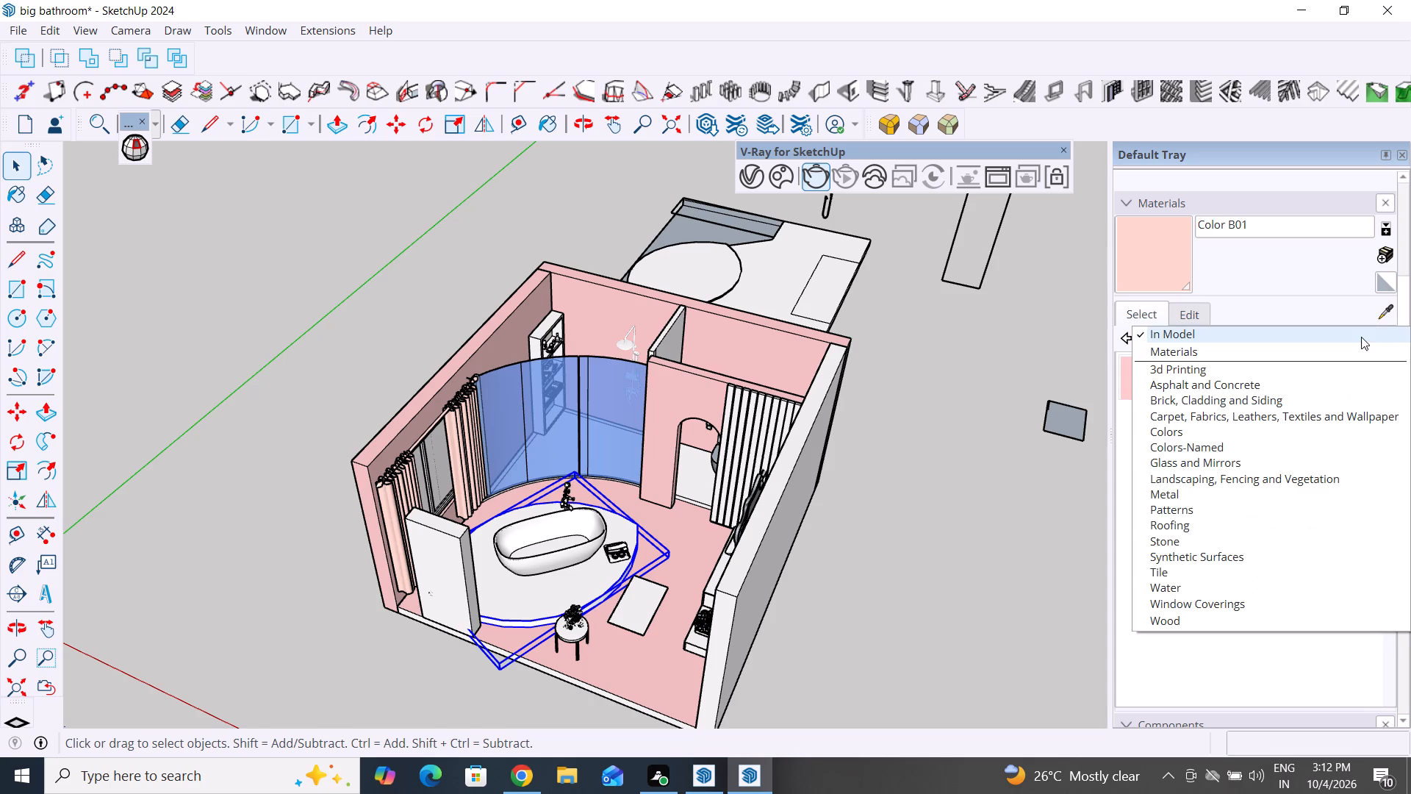
pyautogui.click(1329, 654)
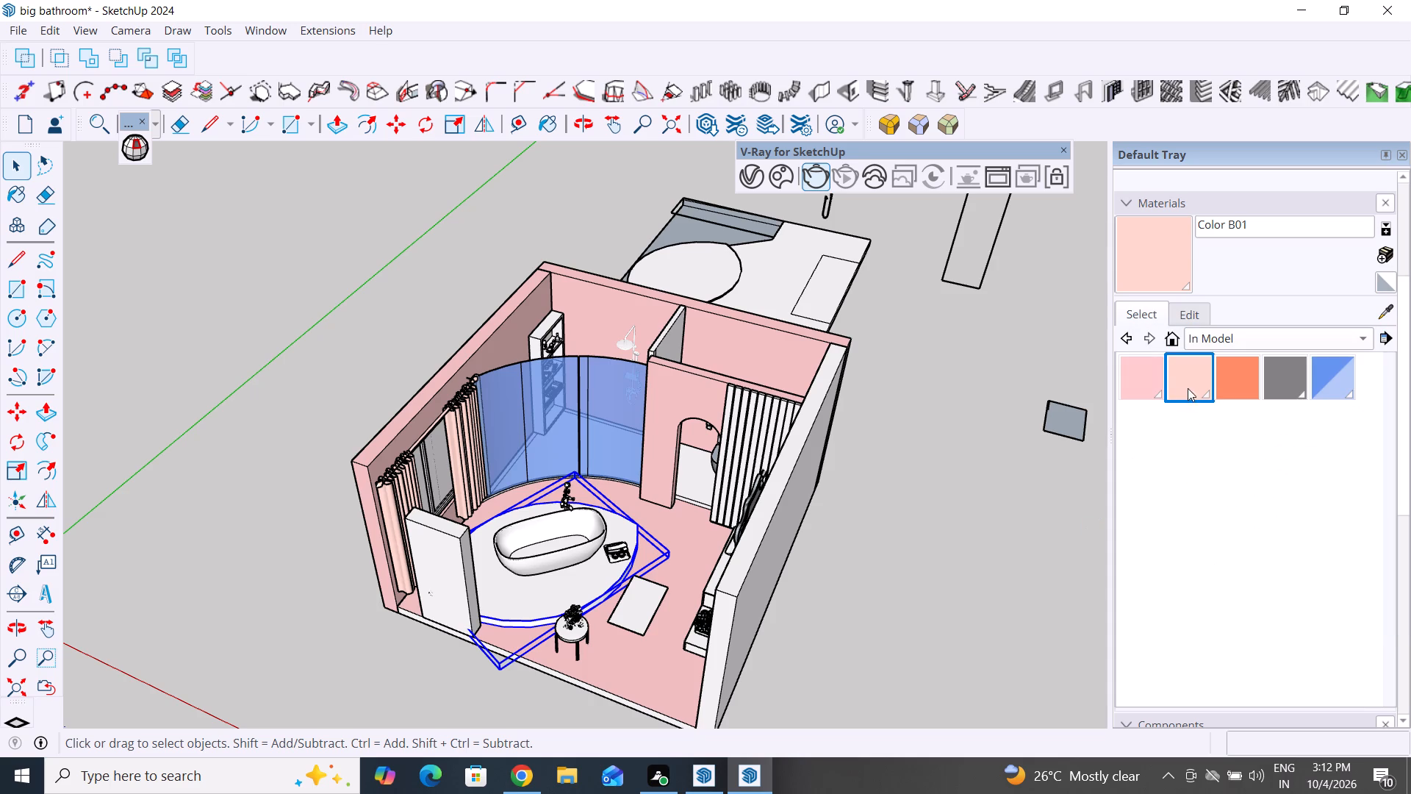
pyautogui.click(1129, 334)
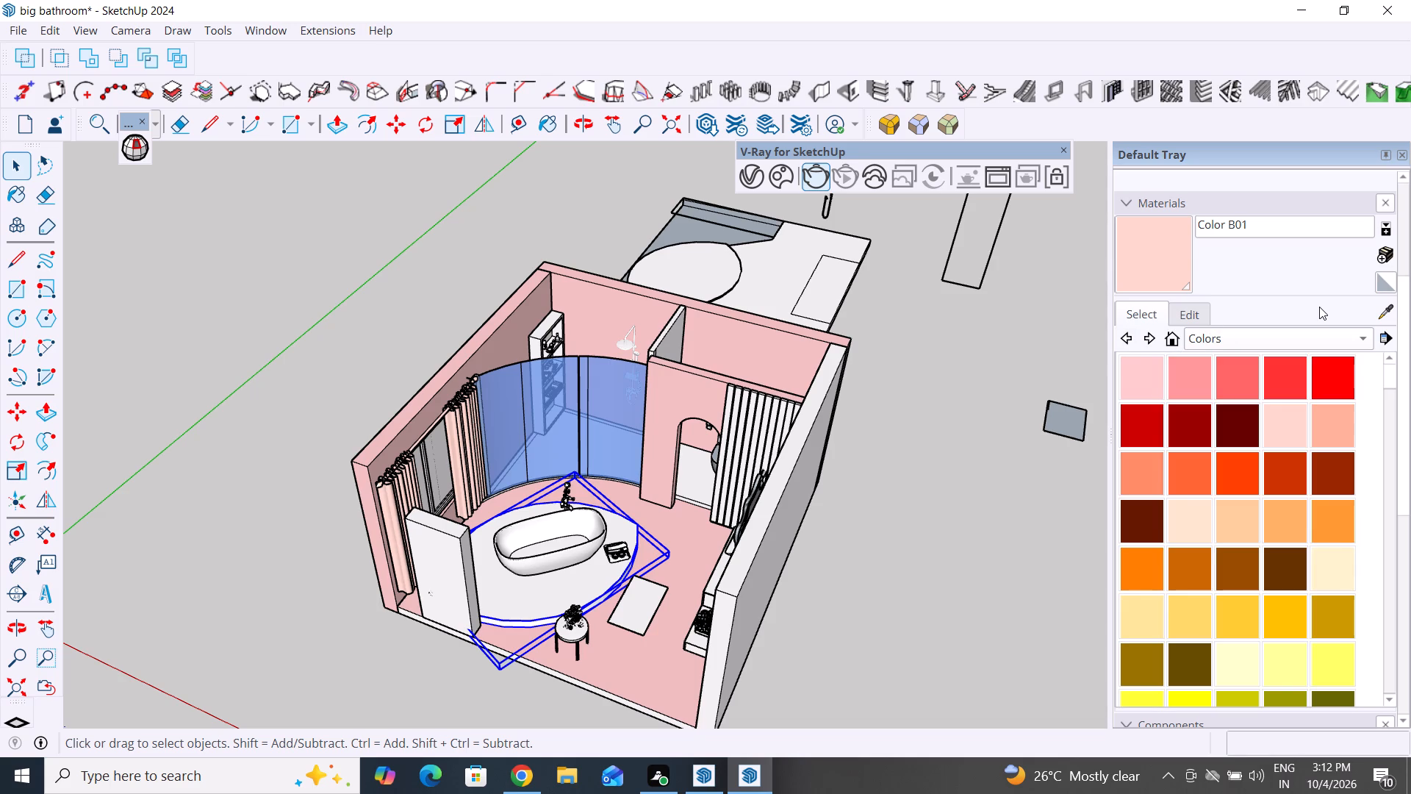
pyautogui.click(1360, 340)
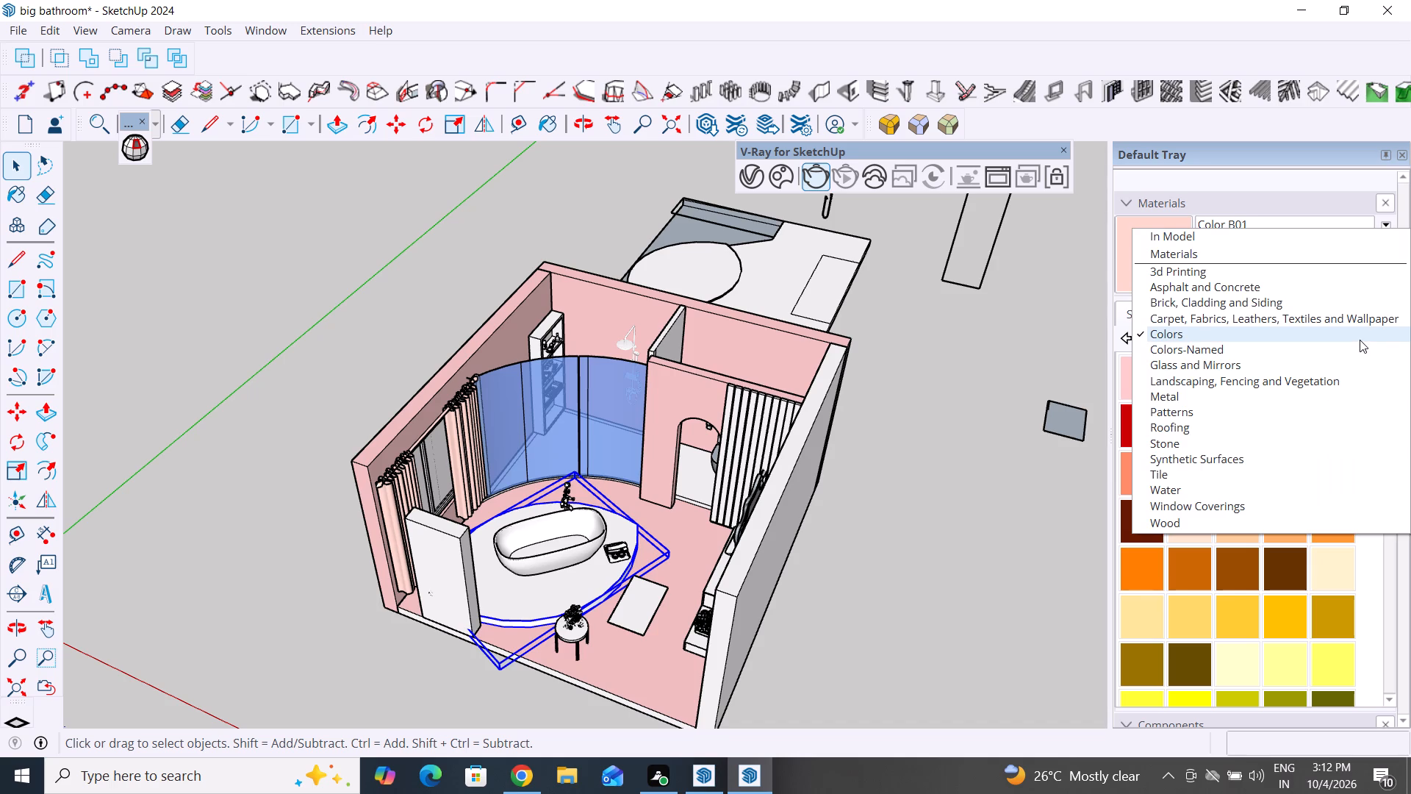
pyautogui.click(997, 523)
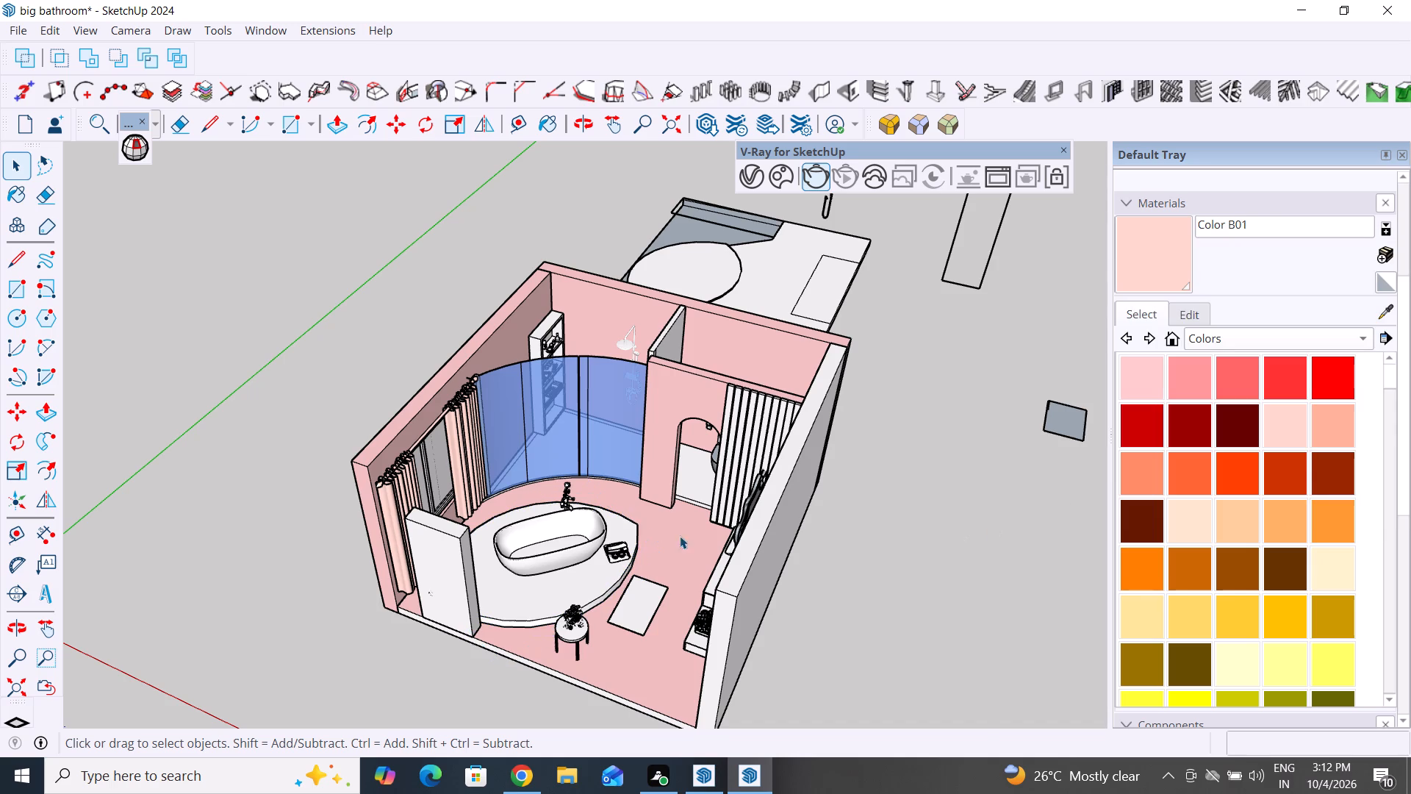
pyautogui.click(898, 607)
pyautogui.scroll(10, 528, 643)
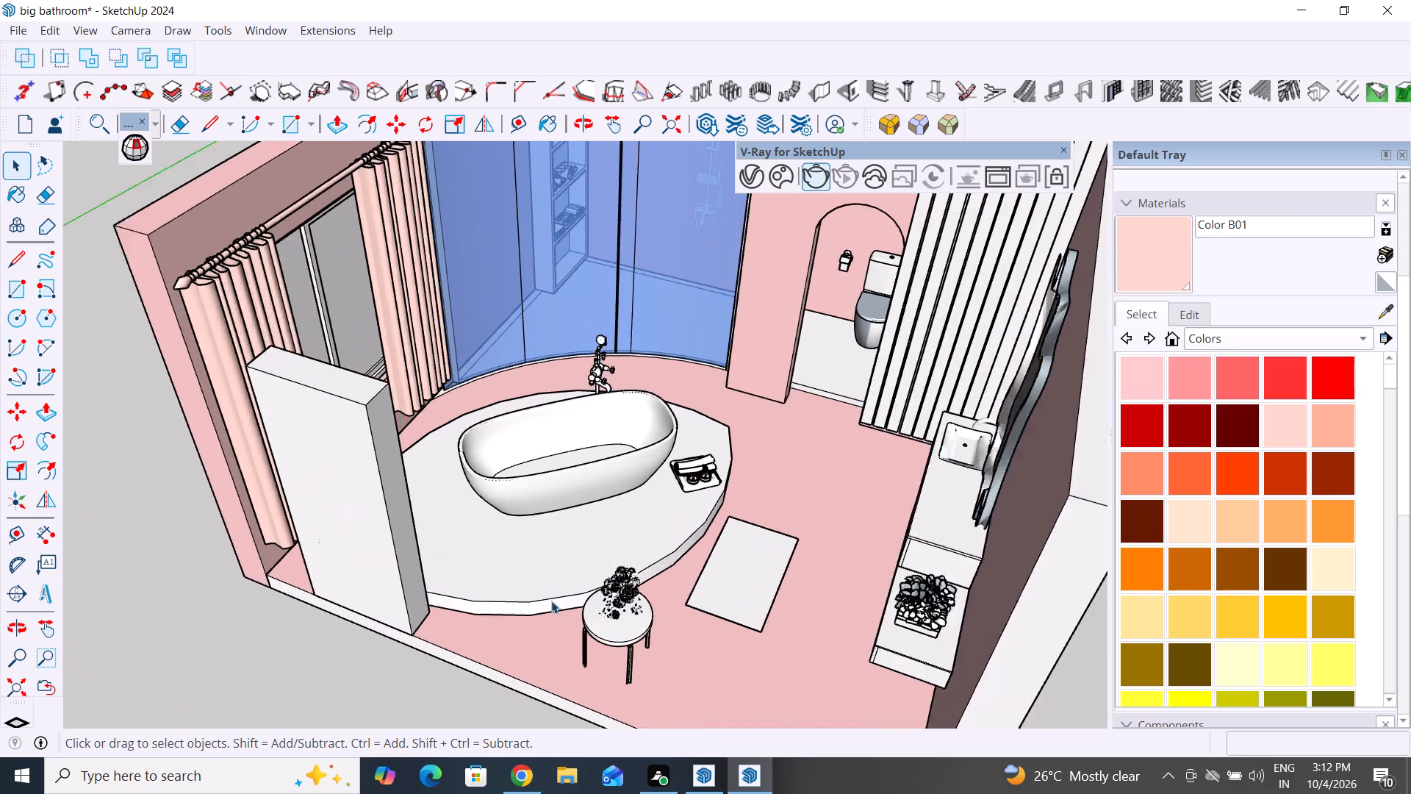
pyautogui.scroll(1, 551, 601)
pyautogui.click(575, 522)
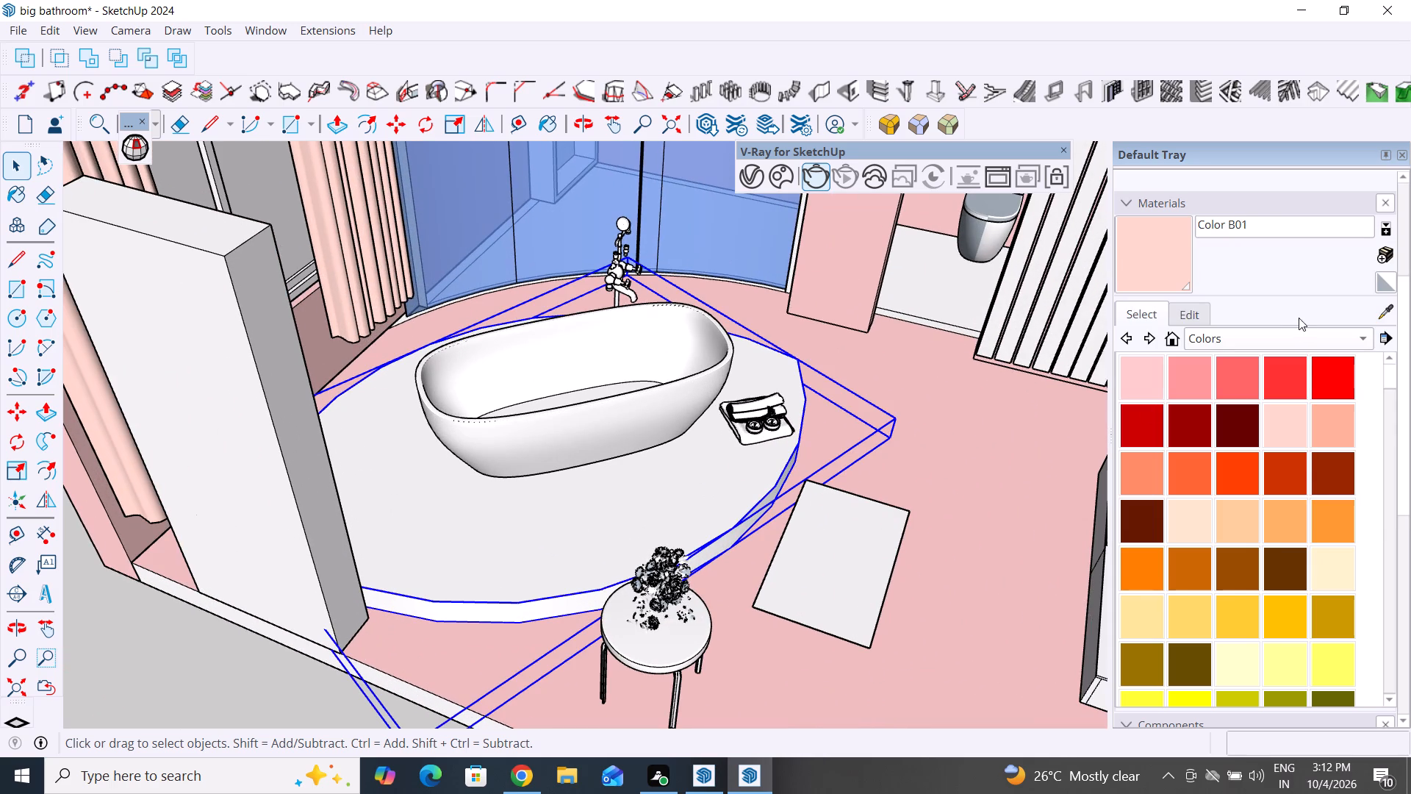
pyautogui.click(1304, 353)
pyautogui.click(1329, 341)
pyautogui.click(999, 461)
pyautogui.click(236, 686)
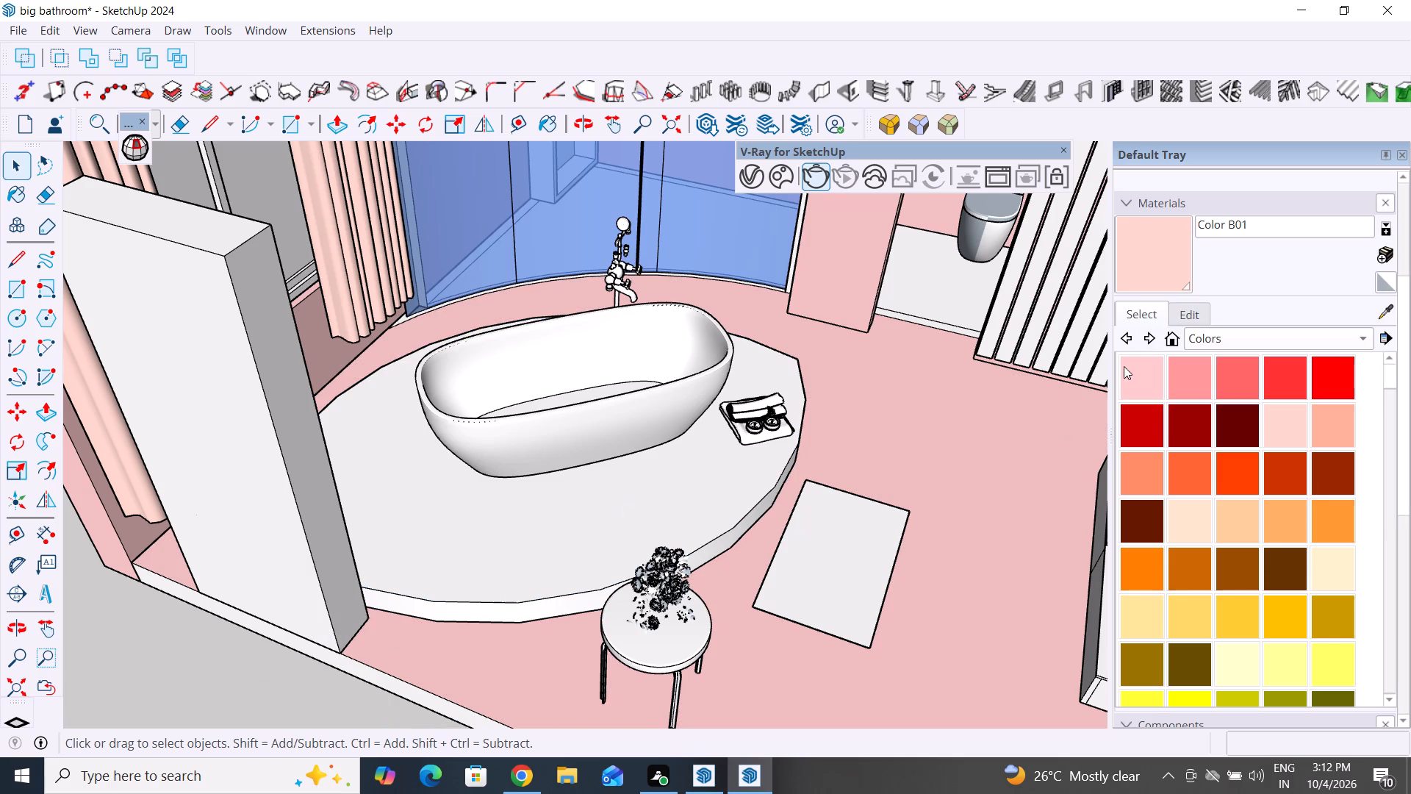
# Give material Color B01 the texture image MARBLE TEXTURE 2 from the SKETCH UP REFARENCDE folder in Downloads.
pyautogui.click(1192, 310)
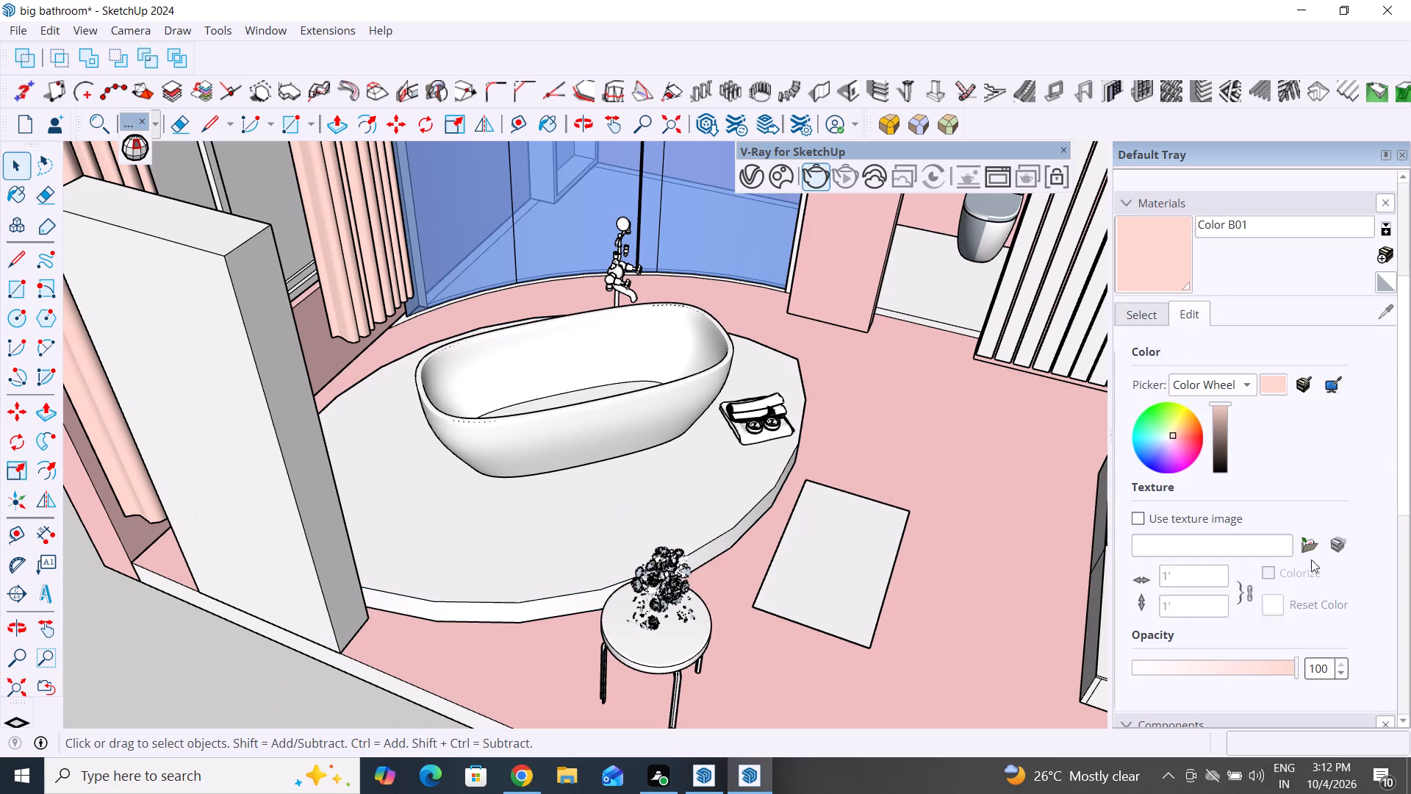
pyautogui.click(1309, 551)
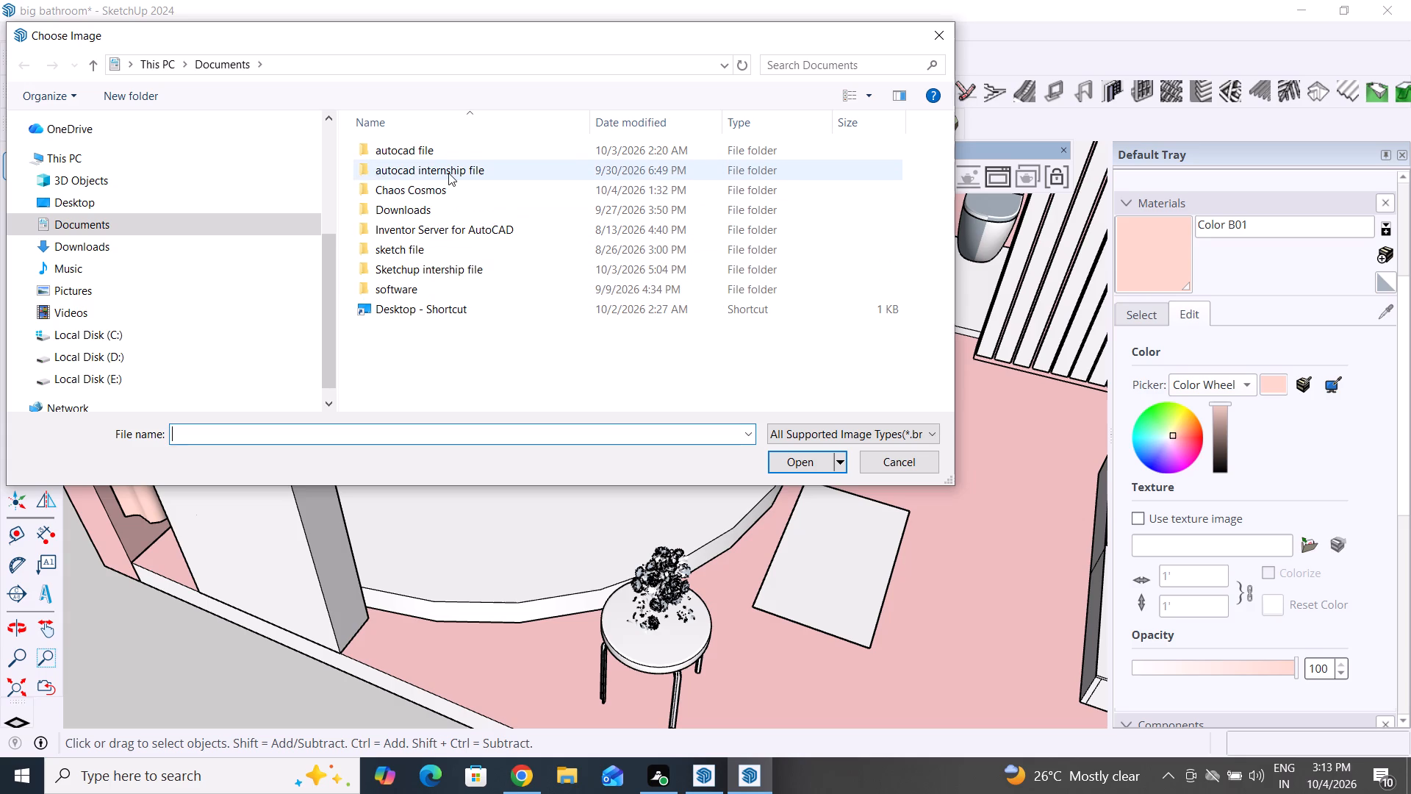
pyautogui.click(105, 245)
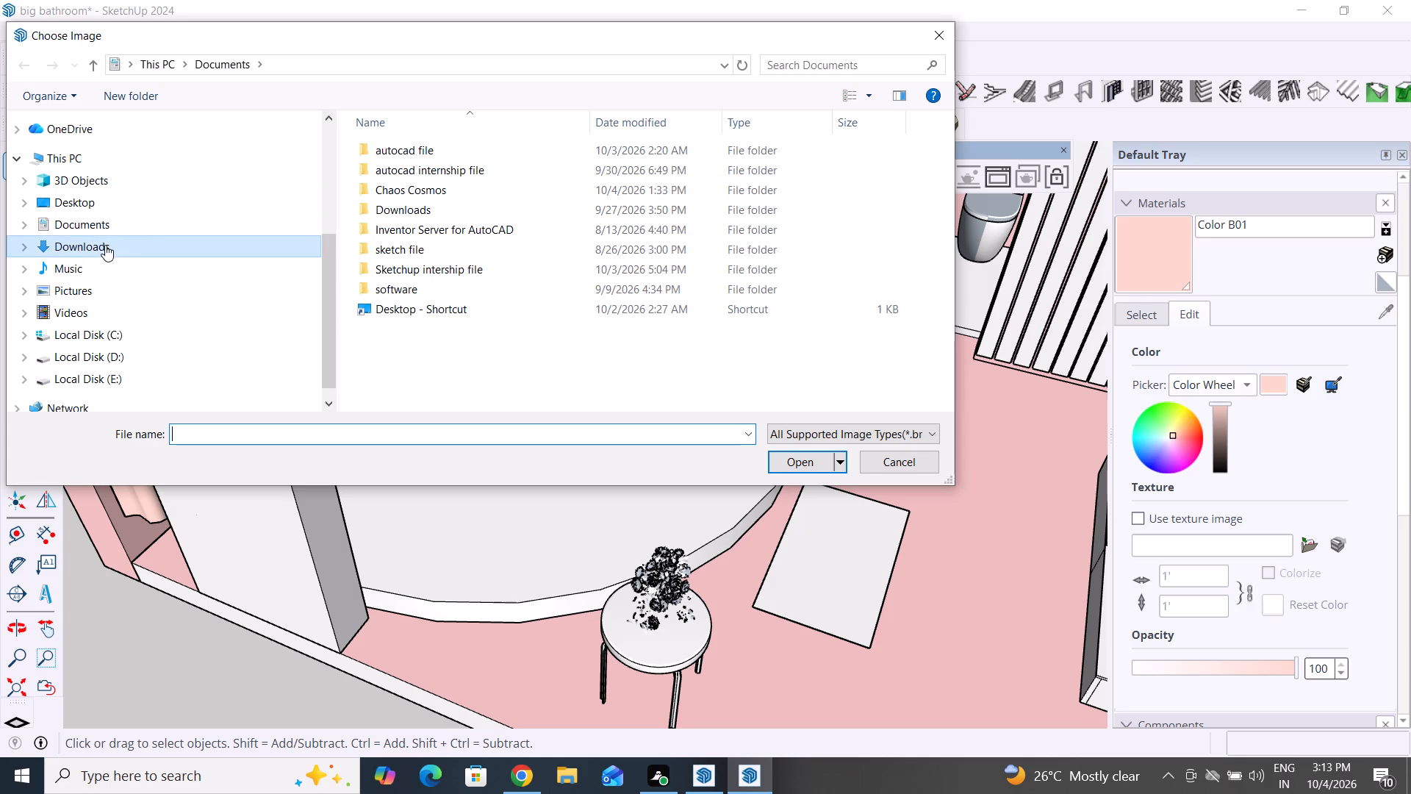
pyautogui.doubleClick(442, 222)
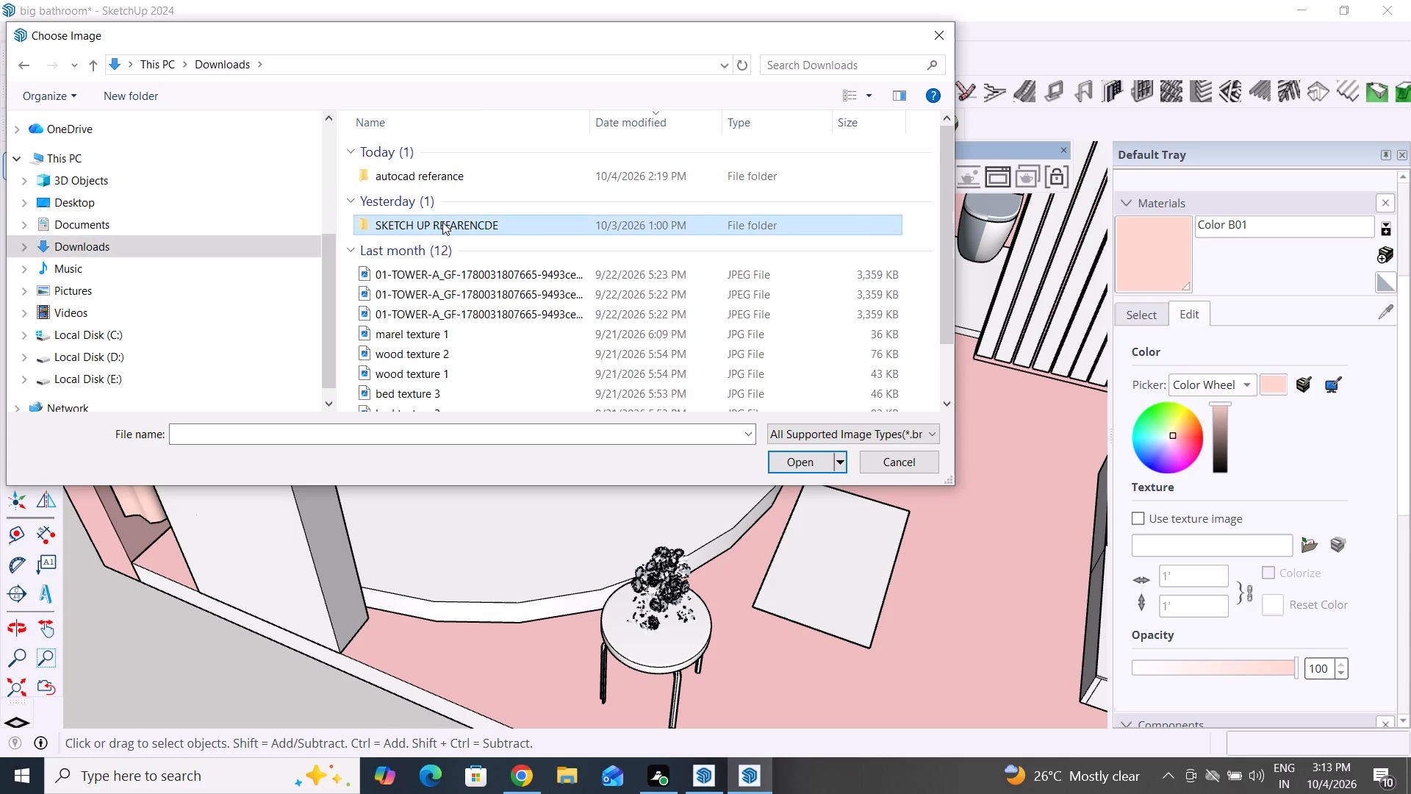
pyautogui.scroll(-2, 569, 280)
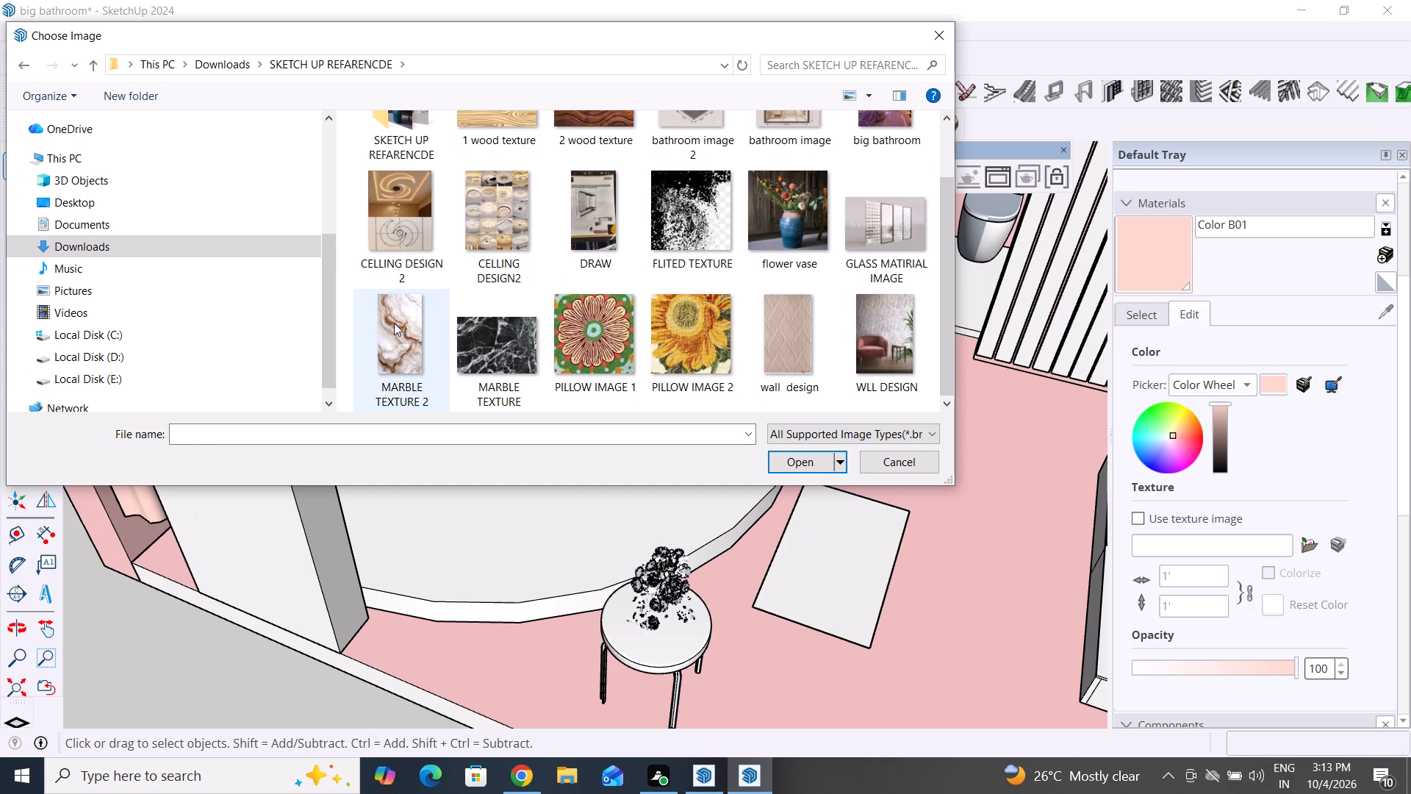
pyautogui.click(394, 323)
pyautogui.click(821, 459)
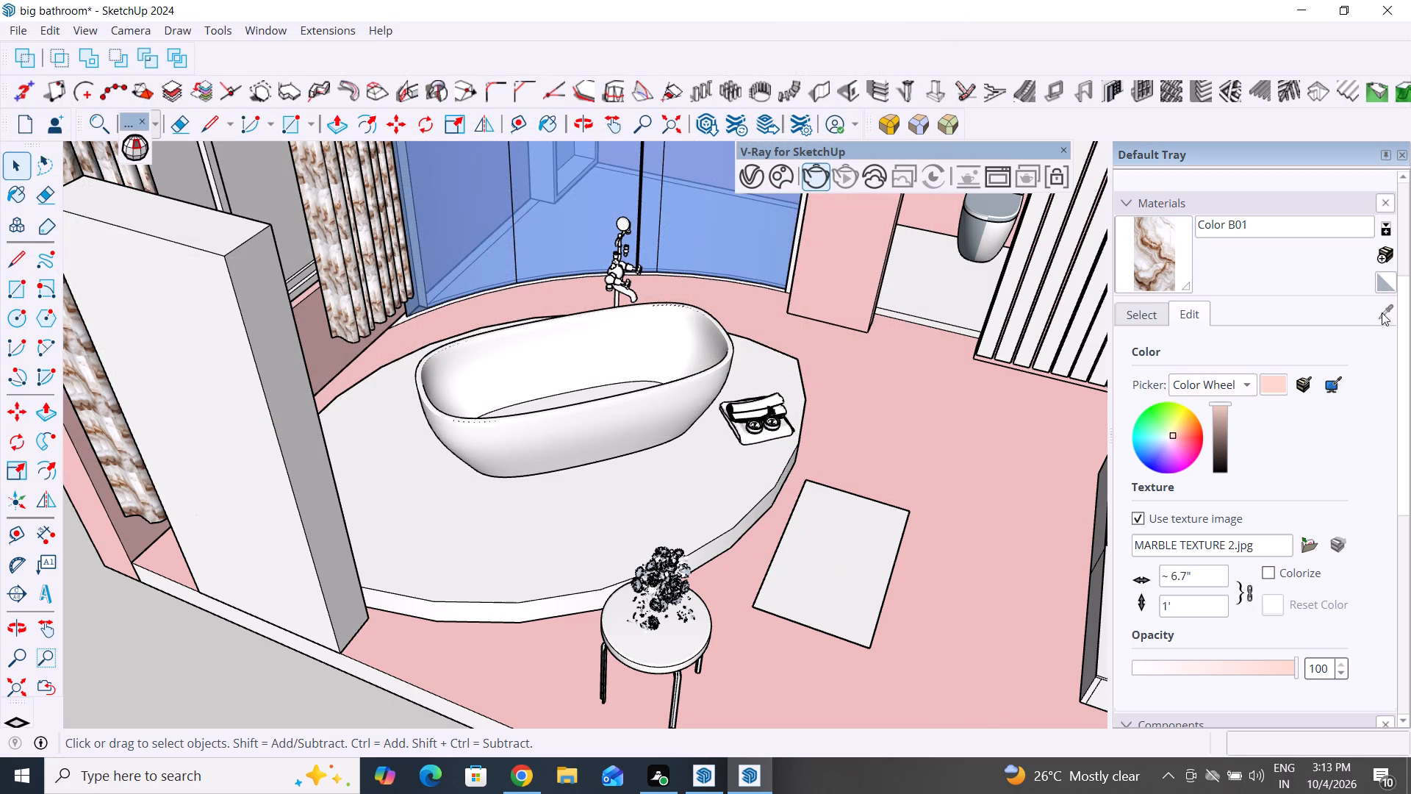
# Select the bathroom's main floor face and paint it with the marble-textured Color B01.
pyautogui.click(1392, 315)
pyautogui.click(1008, 465)
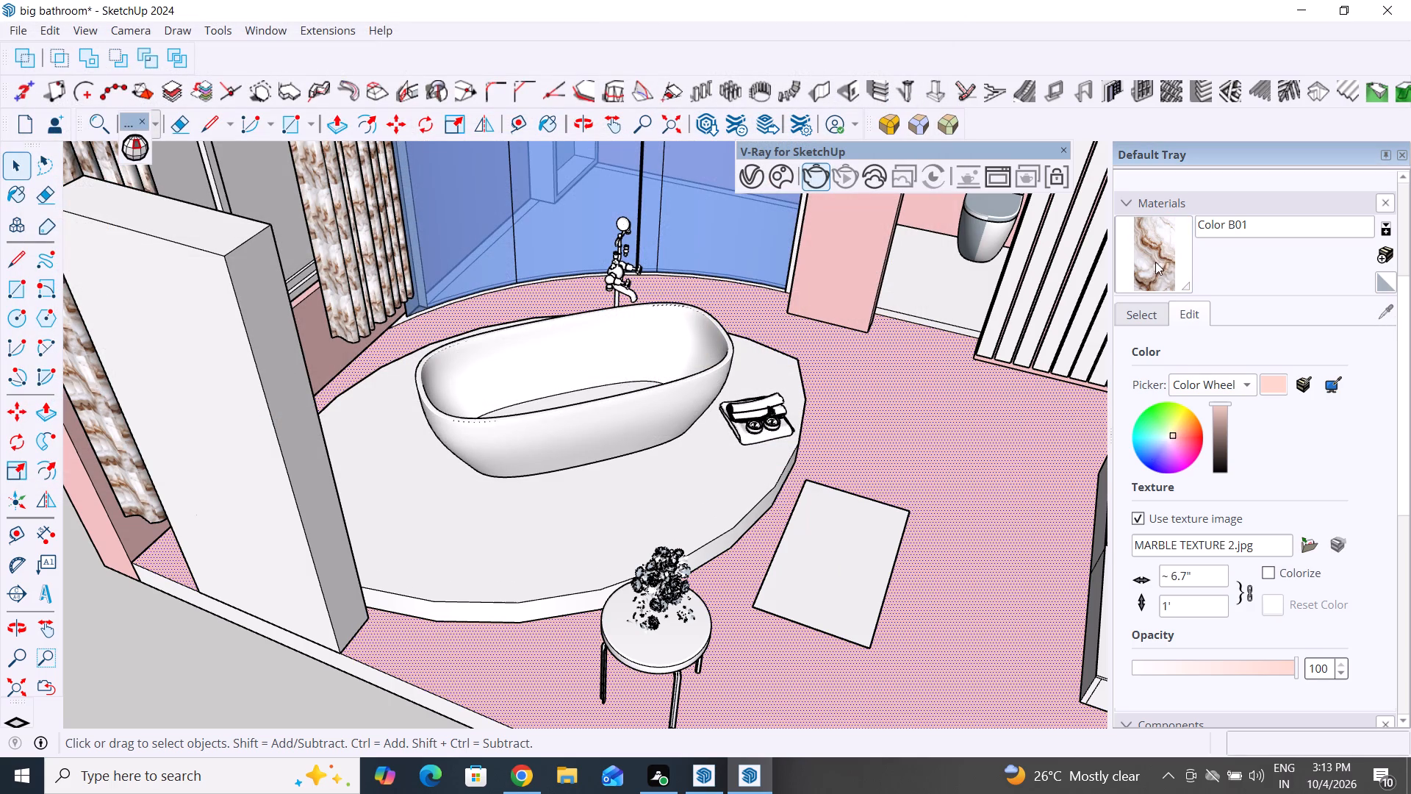
pyautogui.click(1157, 254)
pyautogui.click(988, 490)
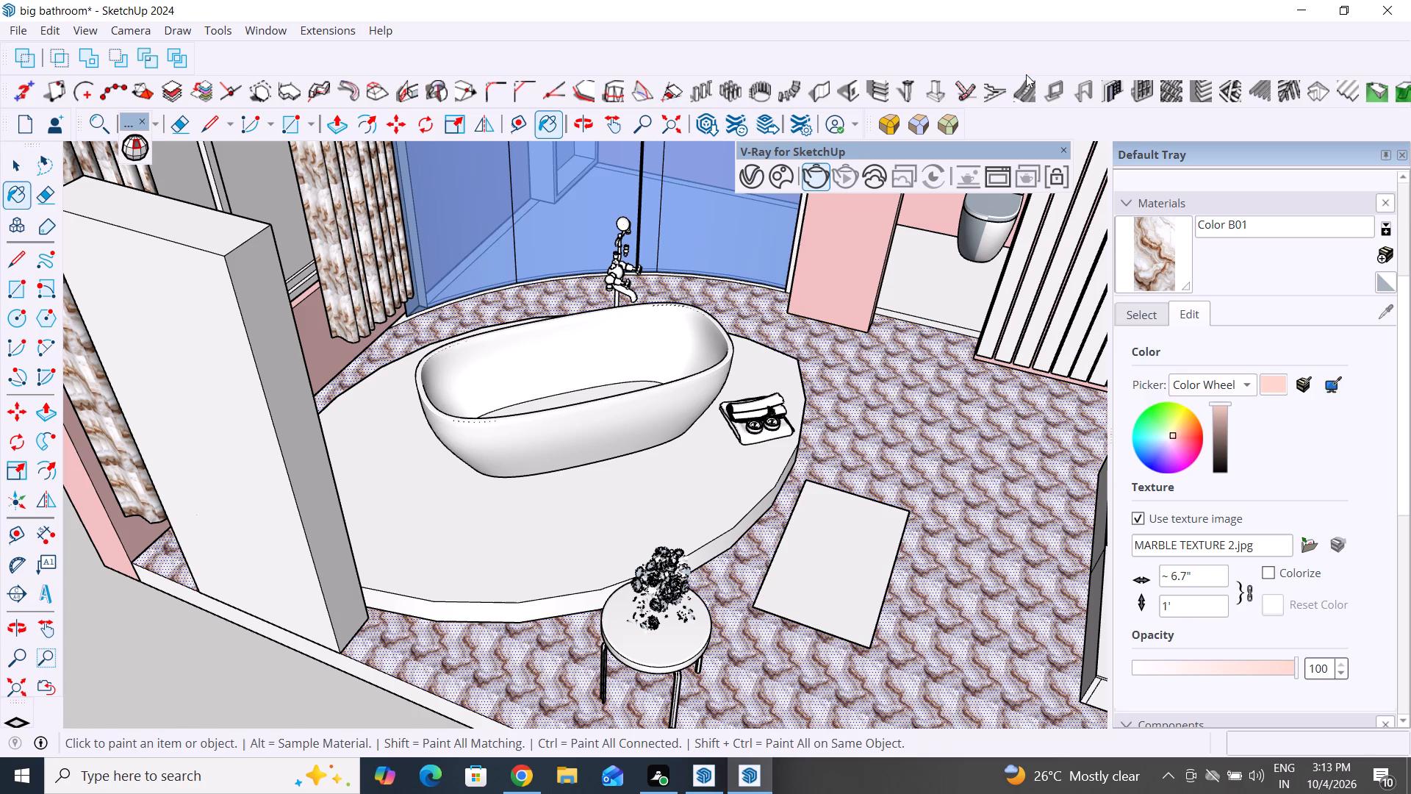
# Show the V-Ray Utilities toolbar, fit the marble texture across the whole selected floor with its fitted tri-planar projection, and clear the selection.
pyautogui.rightClick(1043, 32)
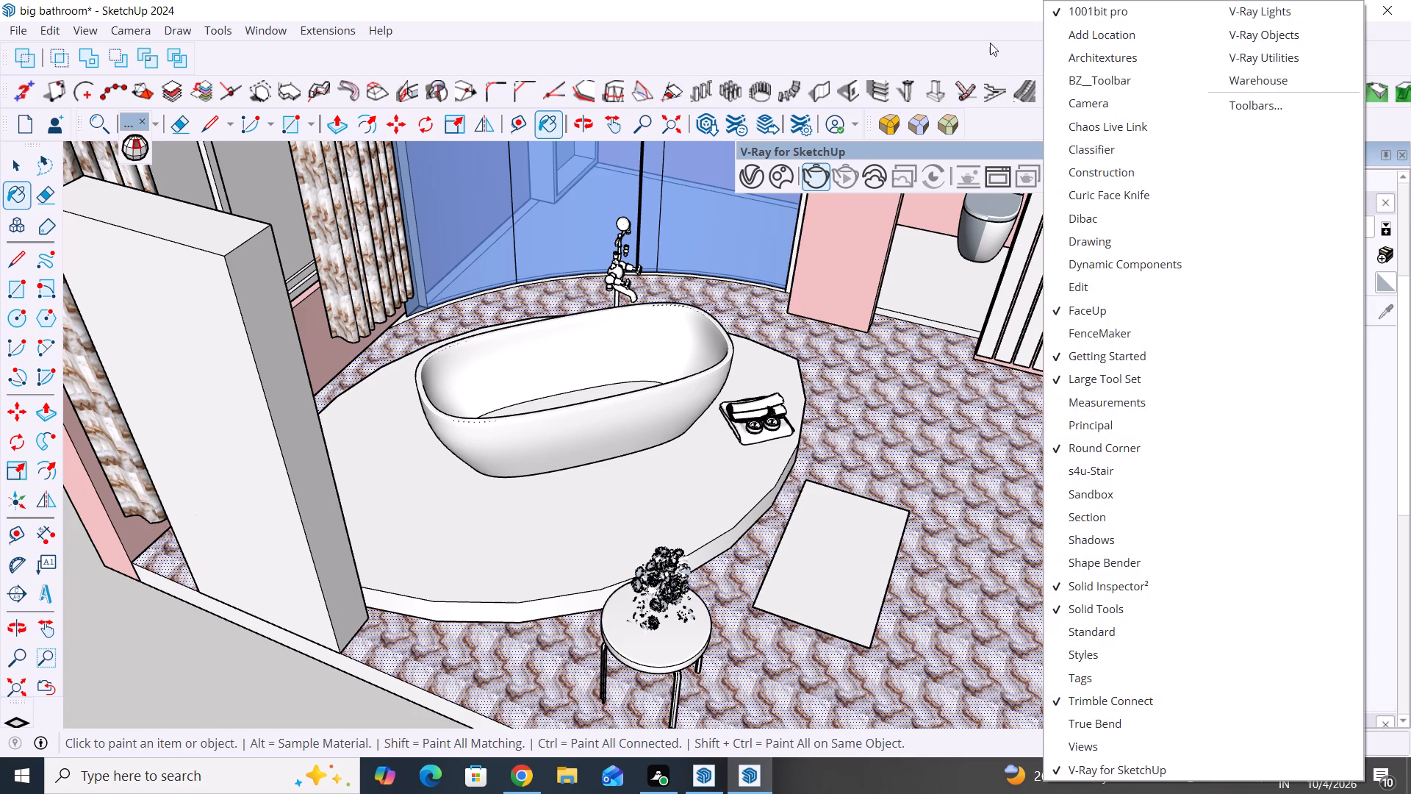
pyautogui.click(1284, 65)
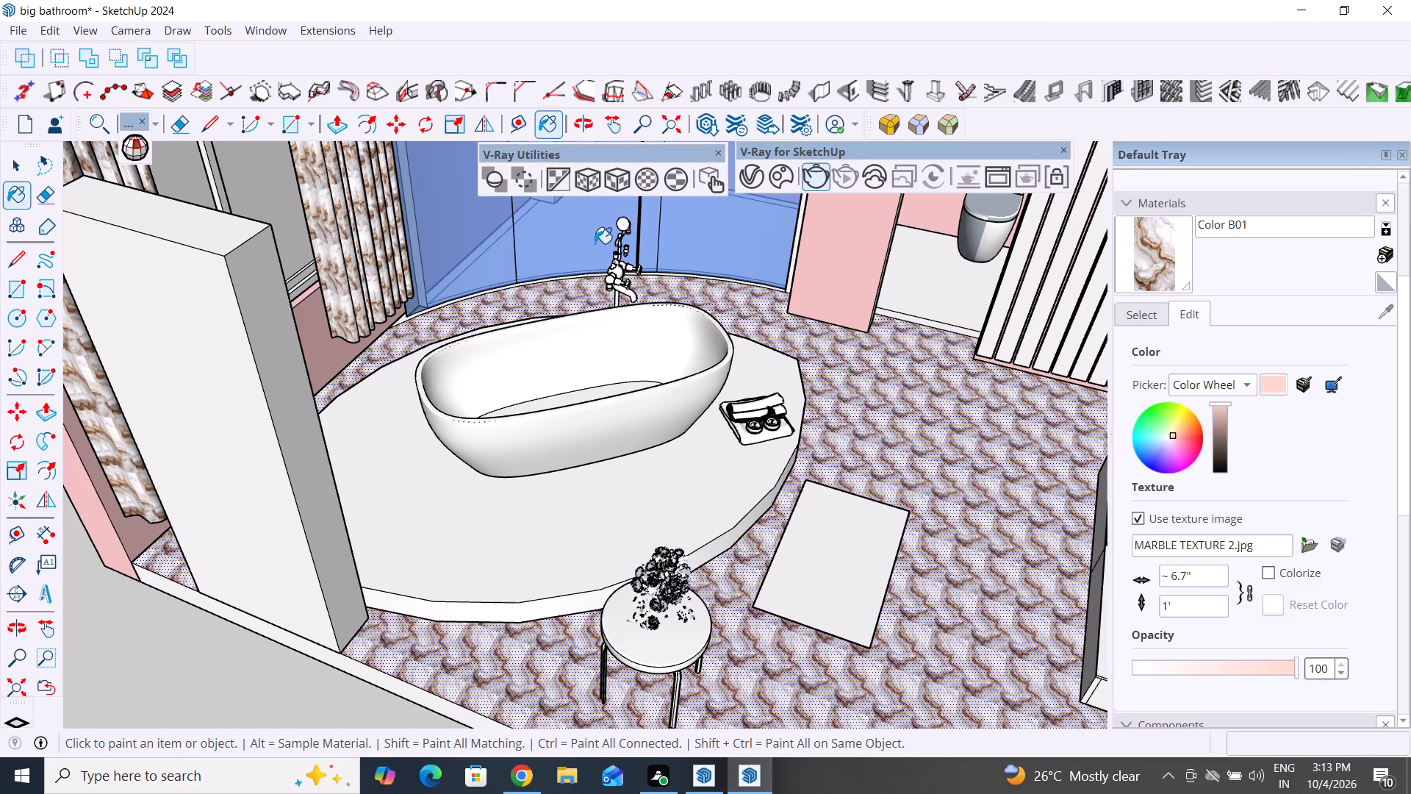
pyautogui.click(624, 182)
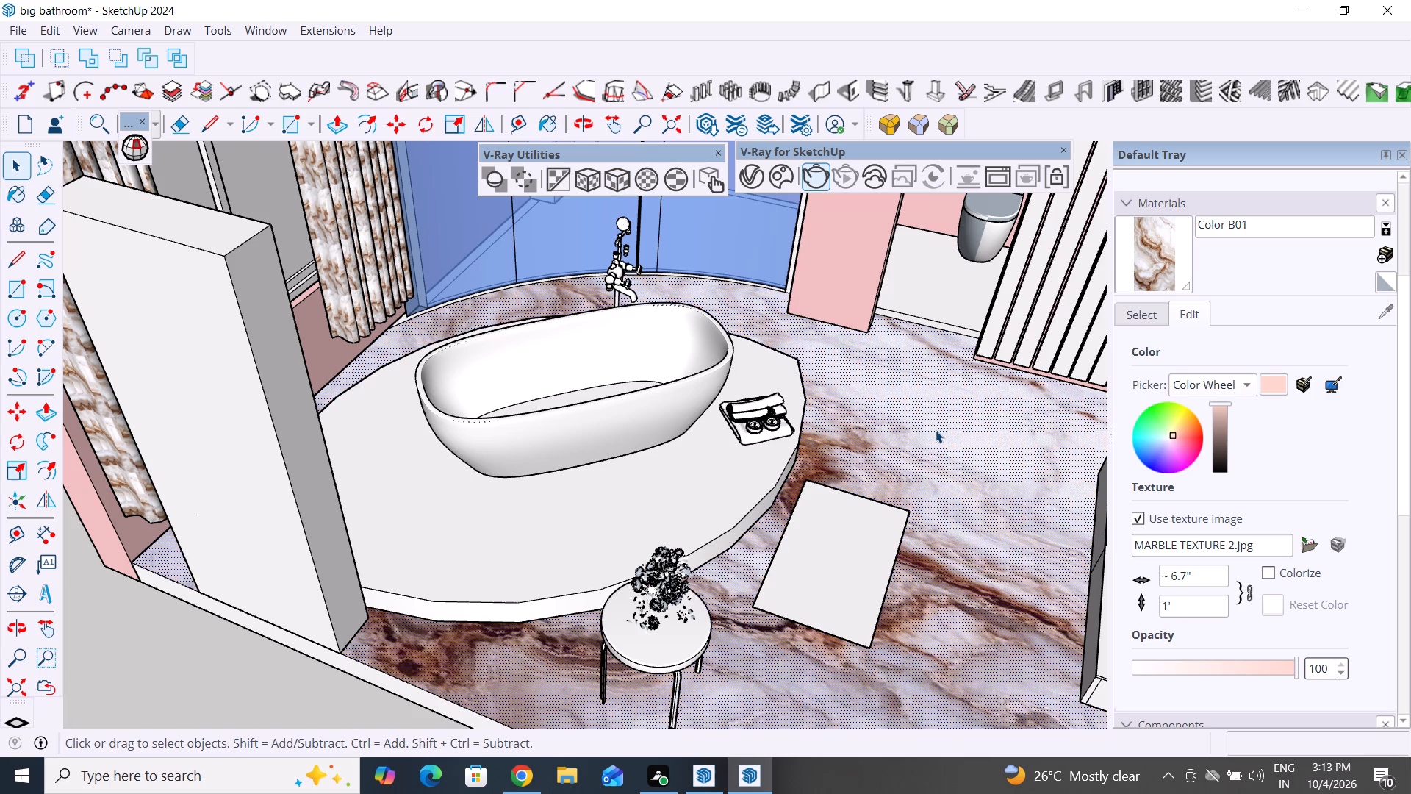
pyautogui.click(937, 430)
pyautogui.scroll(-7, 810, 471)
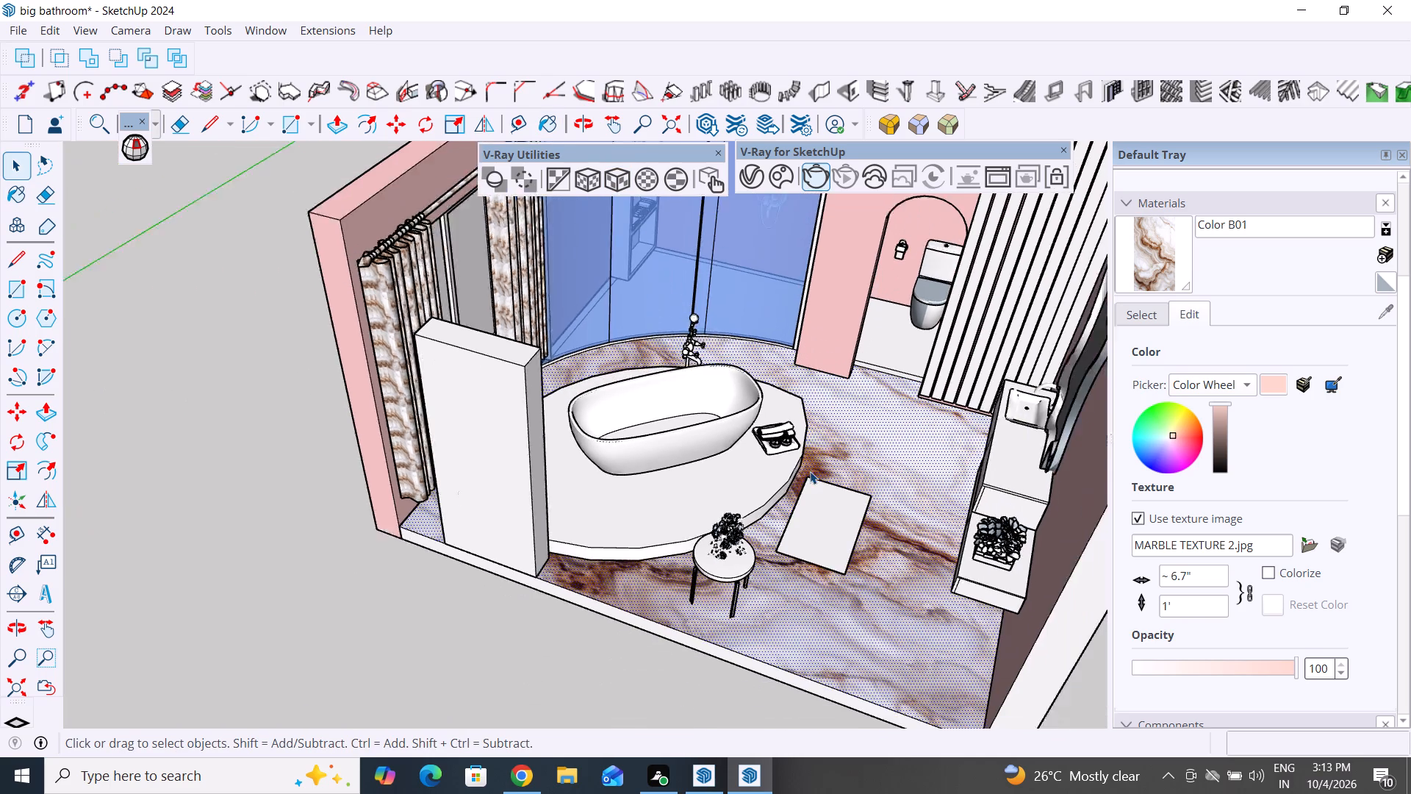
pyautogui.moveTo(755, 582); pyautogui.dragTo(925, 563, button='middle')
pyautogui.scroll(-1, 836, 627)
pyautogui.click(839, 623)
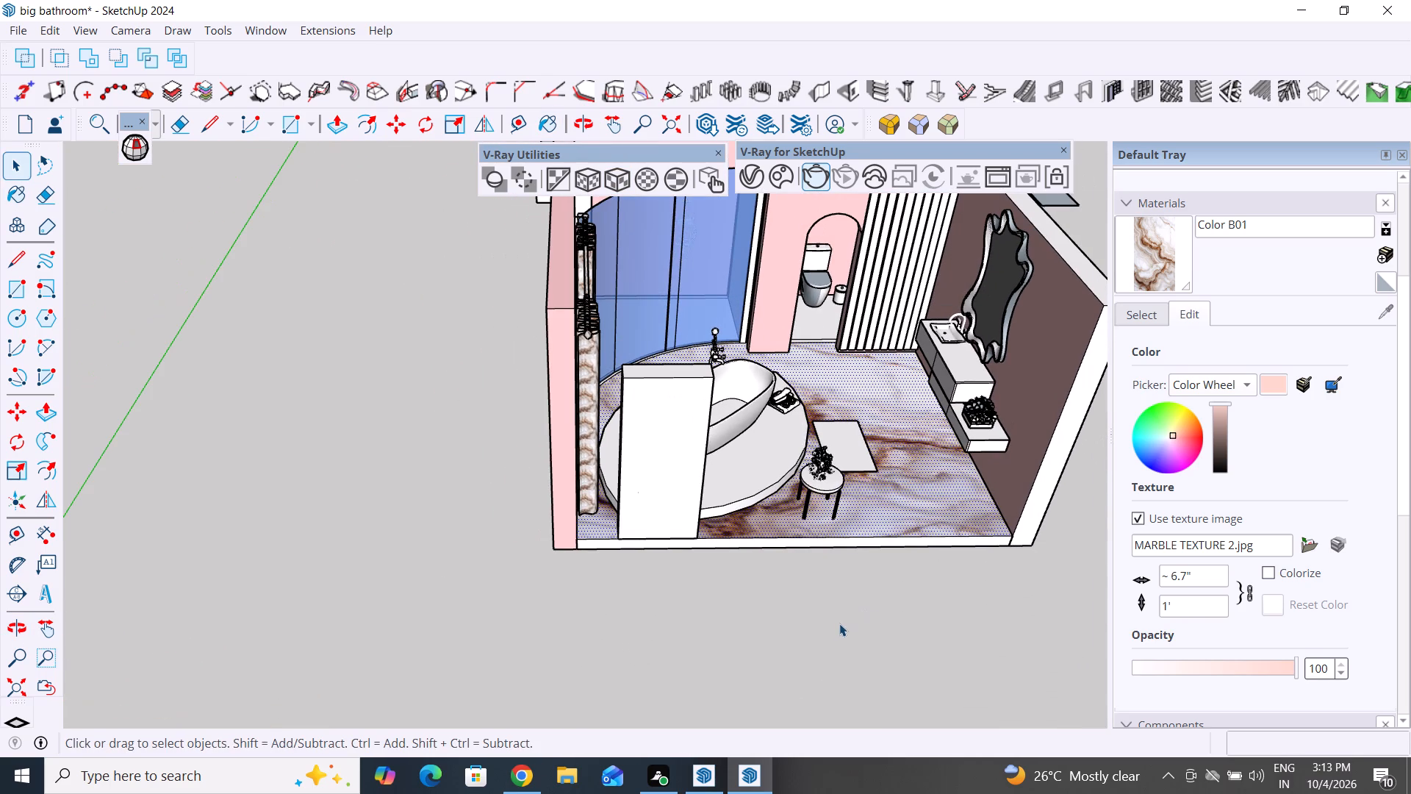
# Paint the bathtub platform with the marble-textured Color B01, fit the texture to it with V-Ray's fitted tri-planar projection, and clear the selection.
pyautogui.scroll(-4, 702, 614)
pyautogui.moveTo(909, 578); pyautogui.dragTo(822, 546, button='middle')
pyautogui.scroll(4, 659, 460)
pyautogui.click(647, 465)
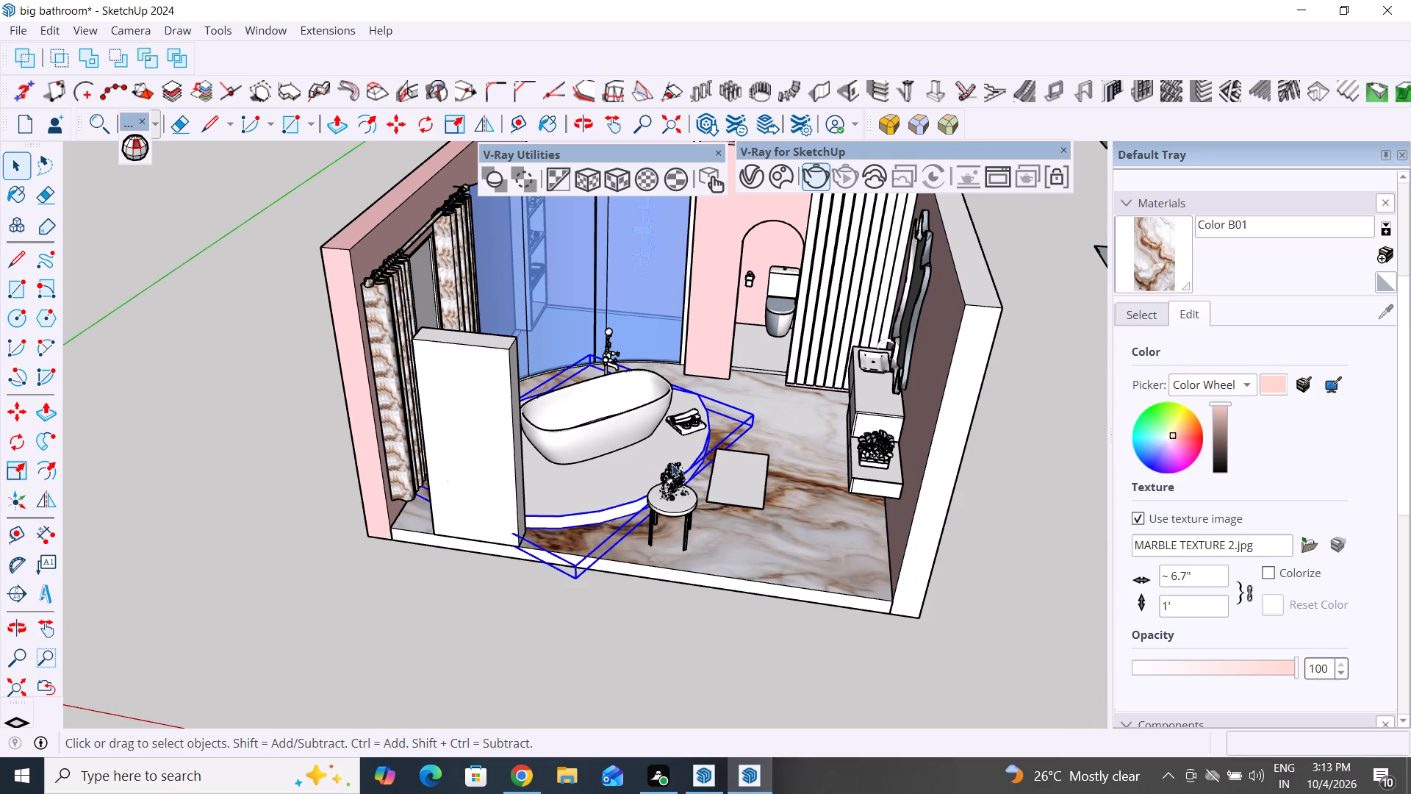
pyautogui.click(1163, 261)
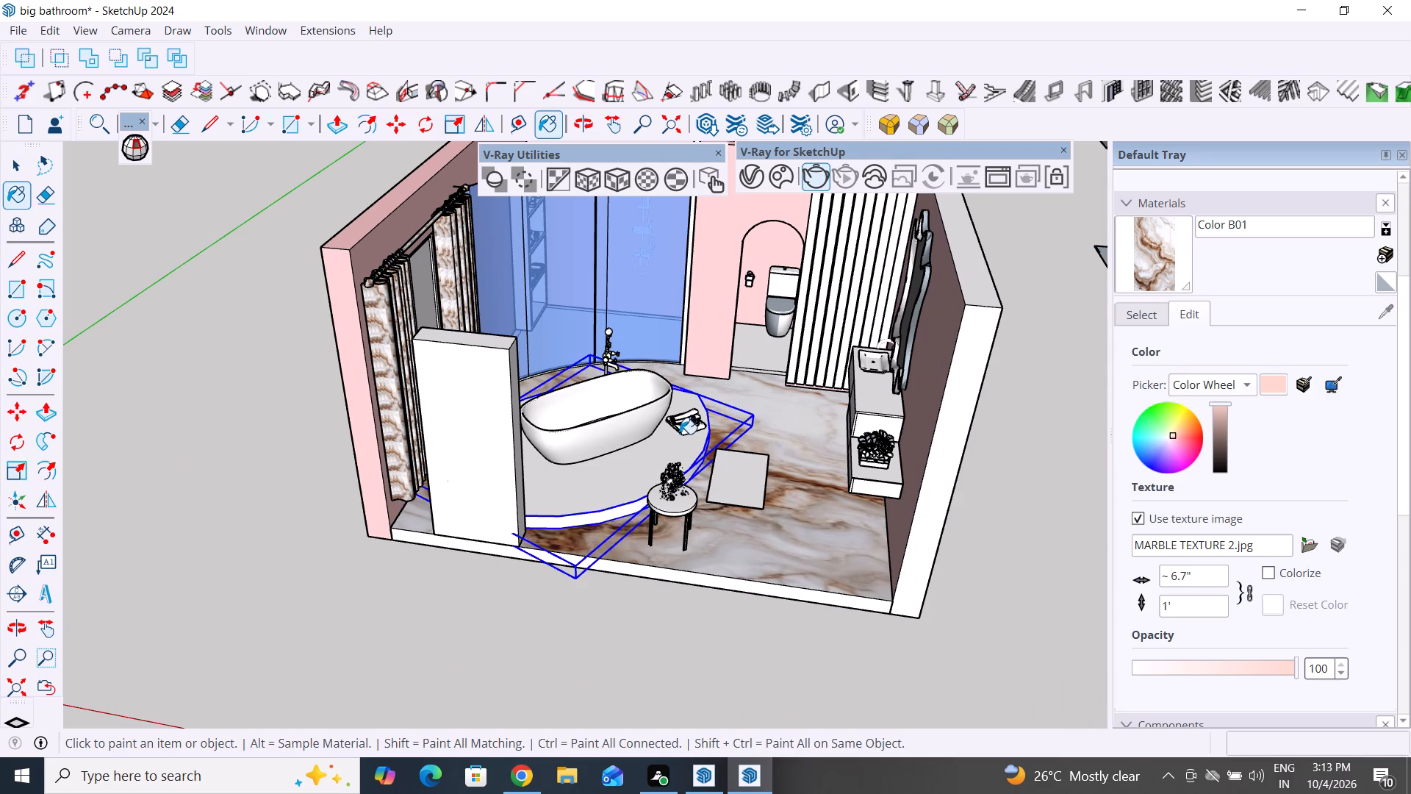
pyautogui.click(599, 486)
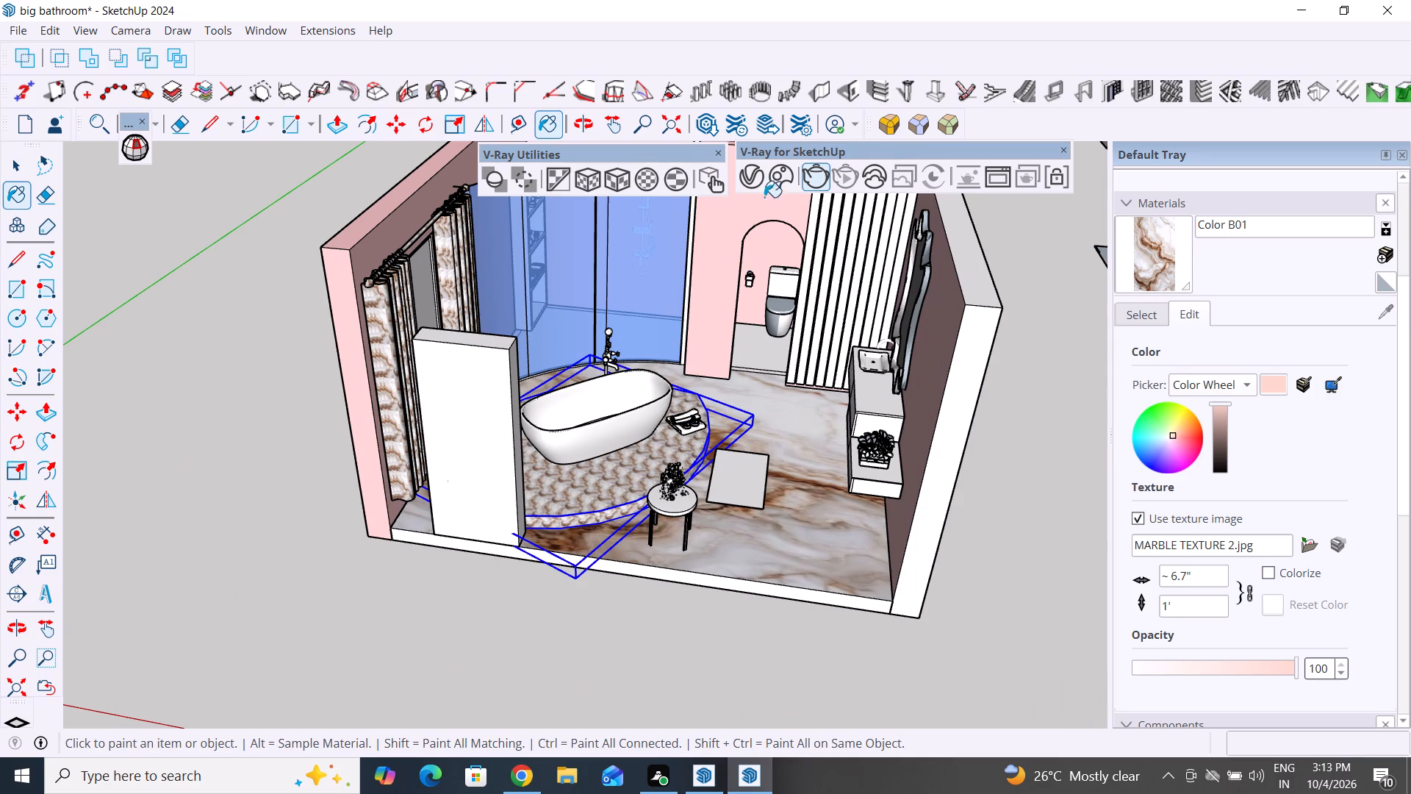
pyautogui.click(621, 184)
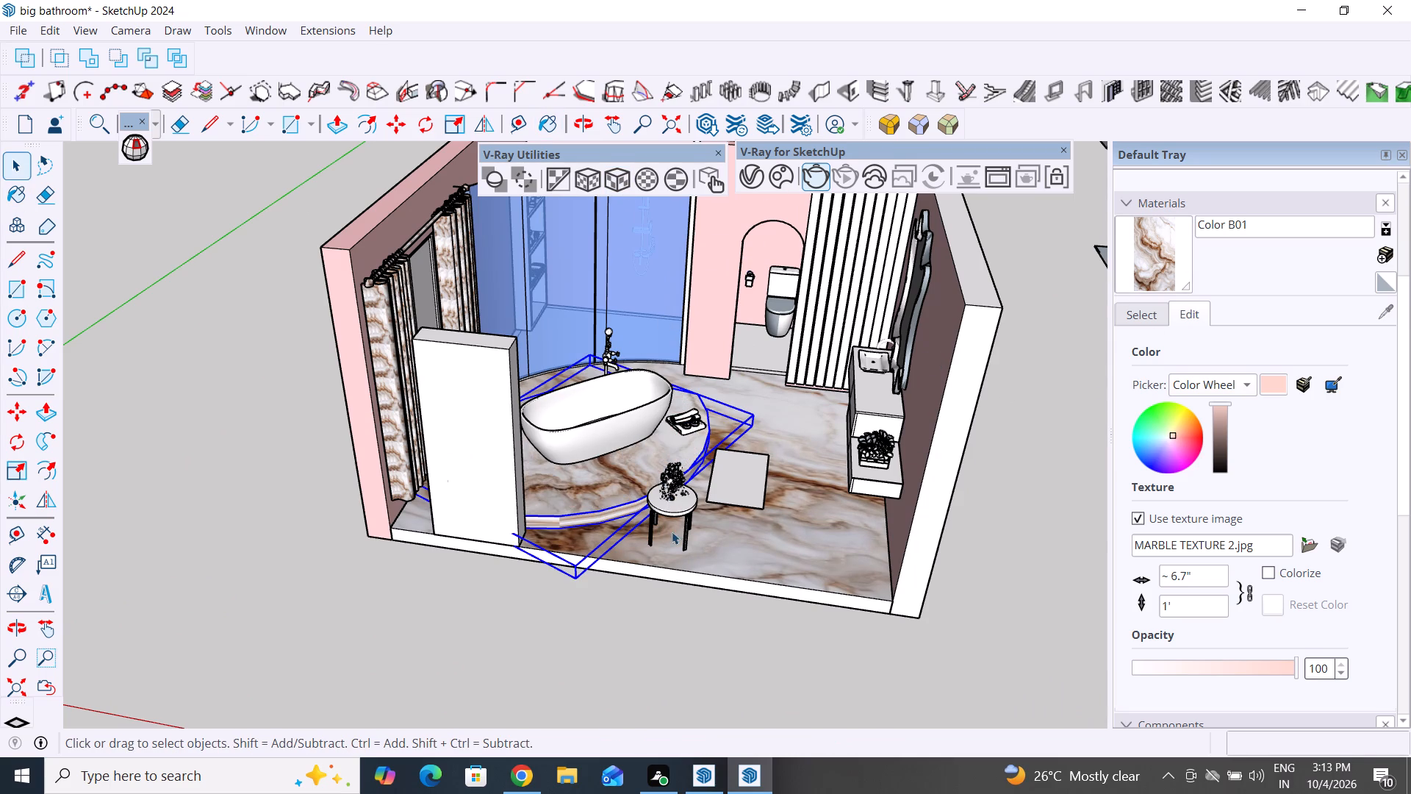
pyautogui.click(296, 405)
pyautogui.scroll(3, 212, 567)
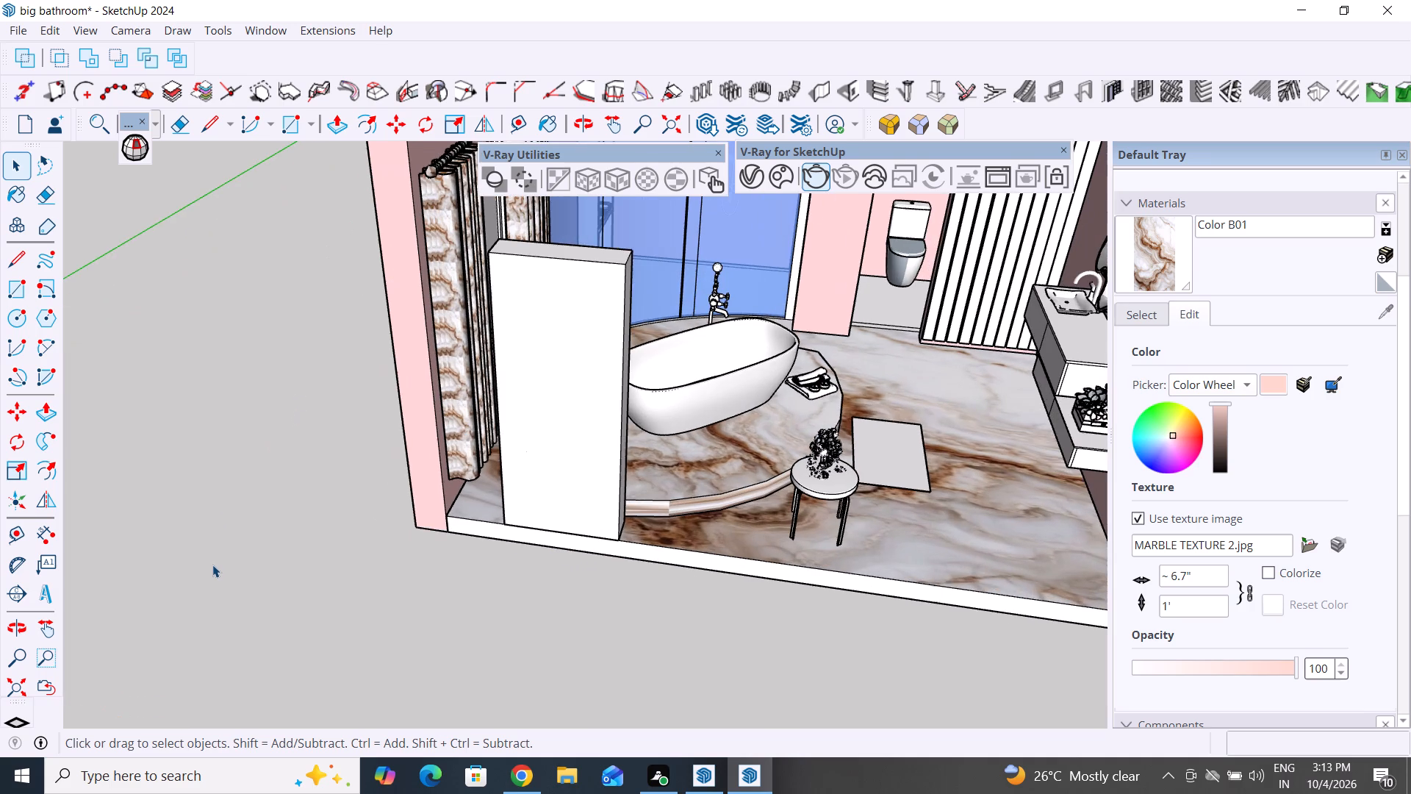
pyautogui.moveTo(345, 556); pyautogui.dragTo(244, 634, button='middle')
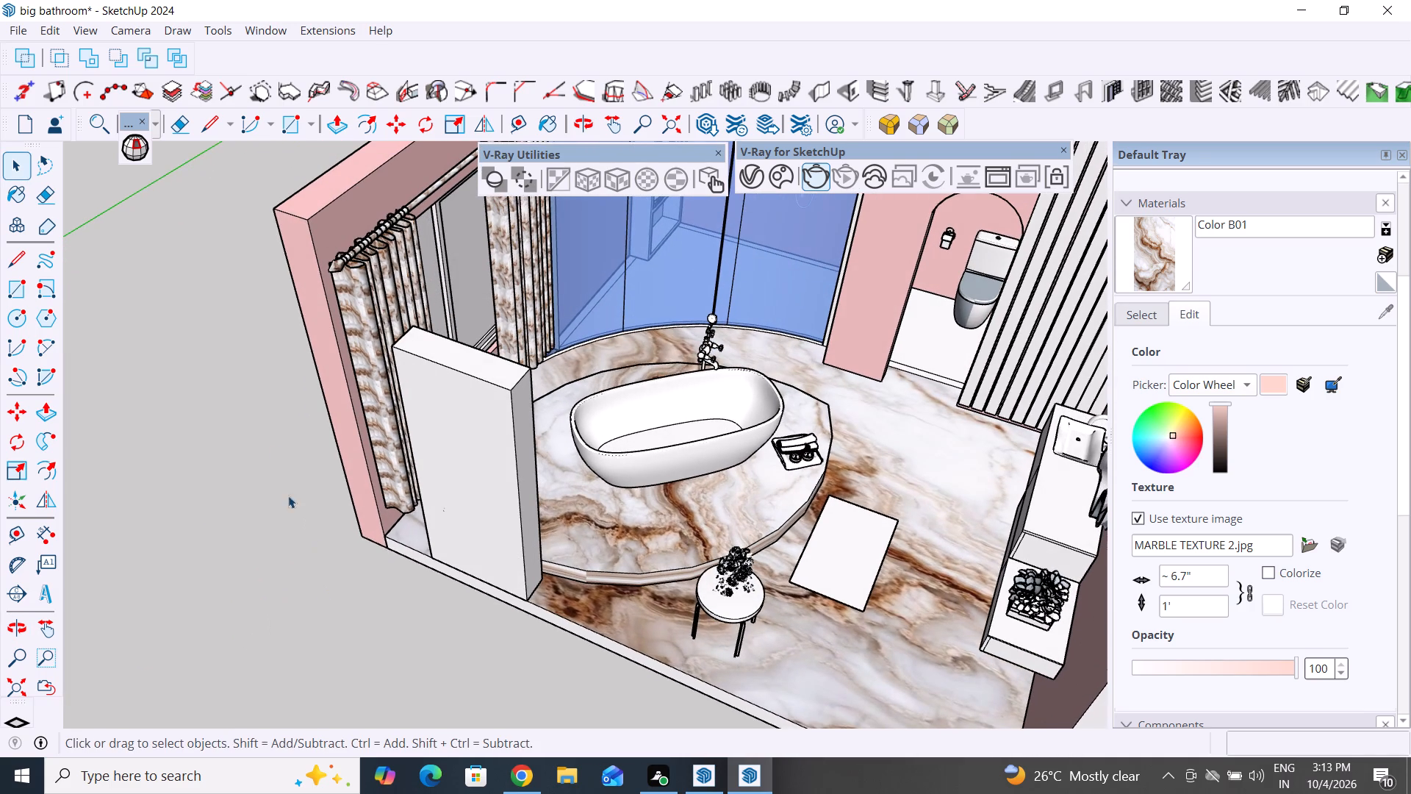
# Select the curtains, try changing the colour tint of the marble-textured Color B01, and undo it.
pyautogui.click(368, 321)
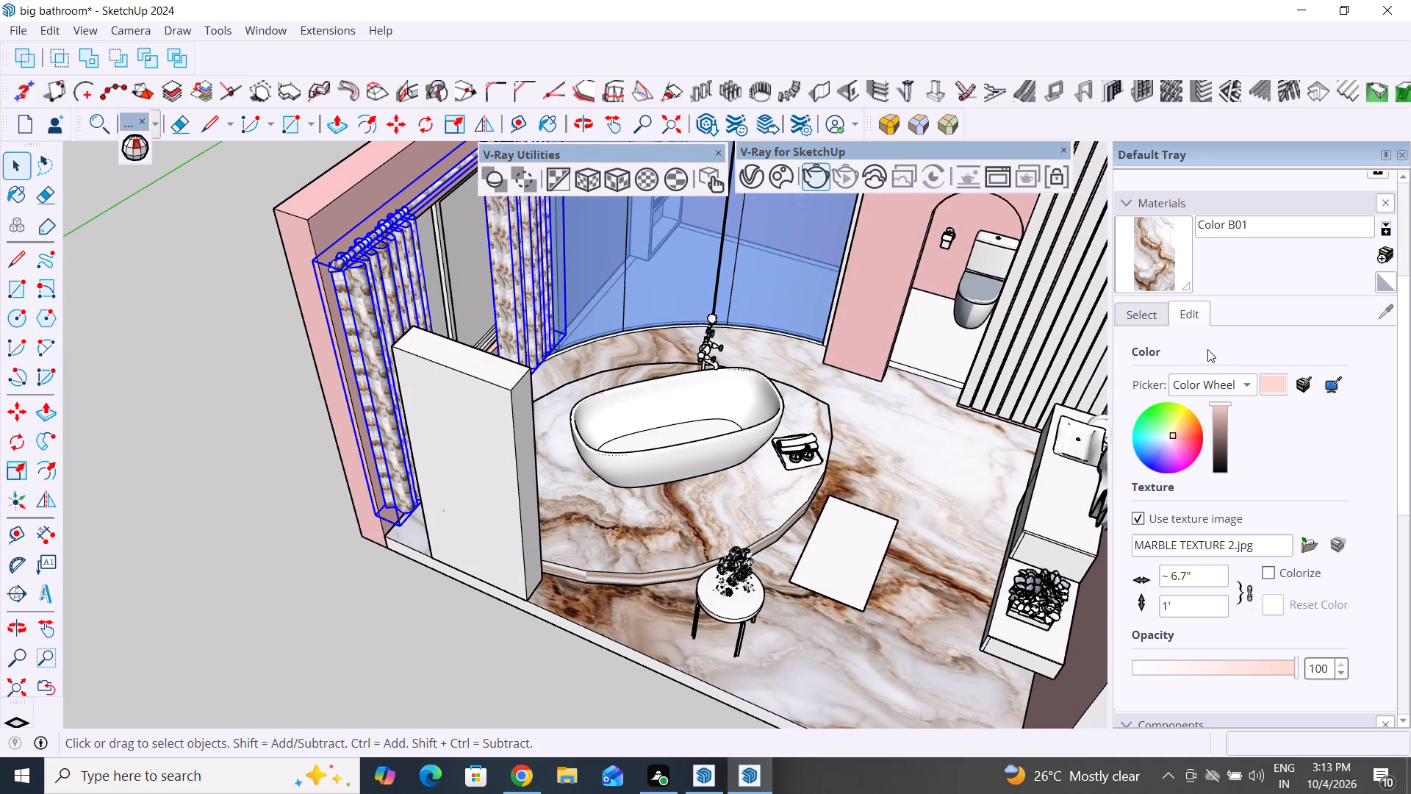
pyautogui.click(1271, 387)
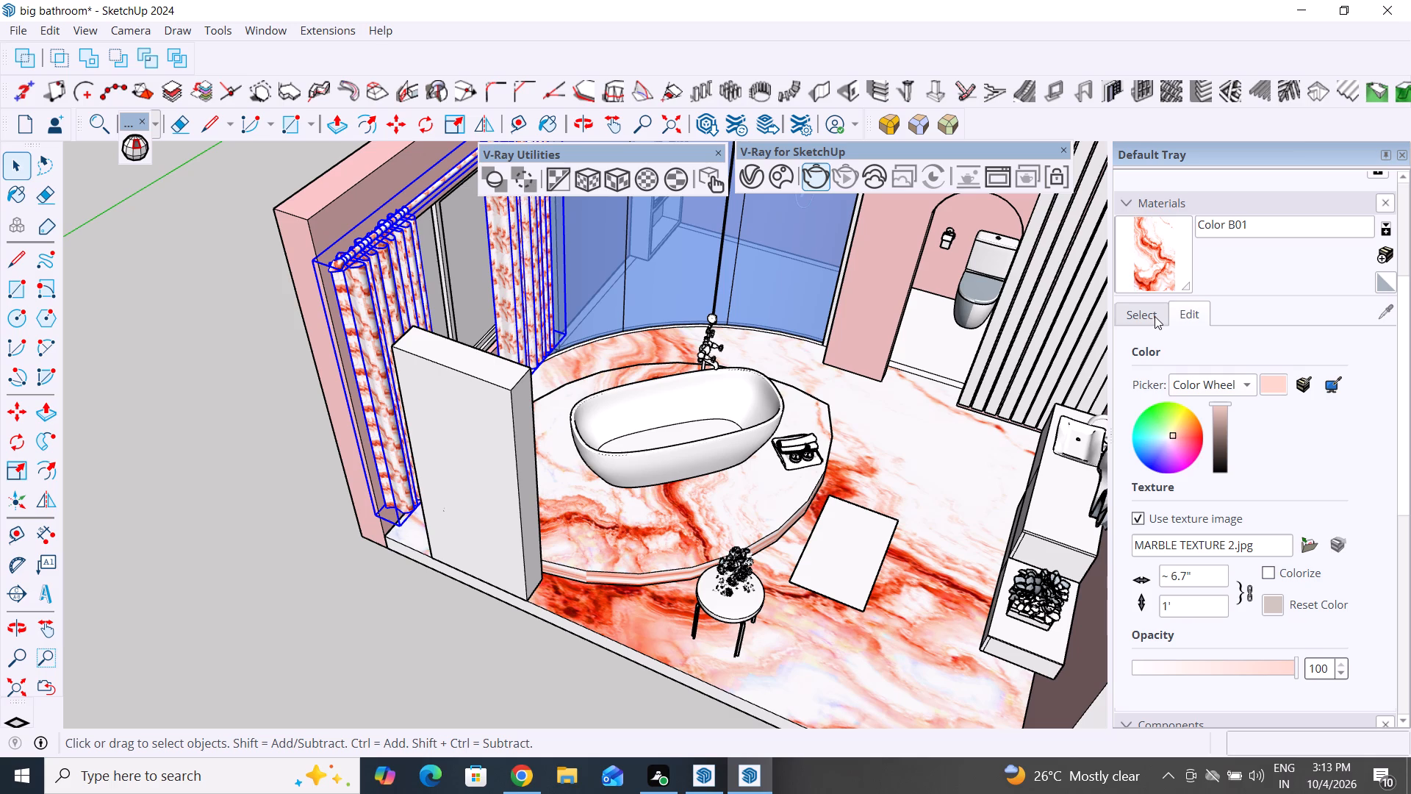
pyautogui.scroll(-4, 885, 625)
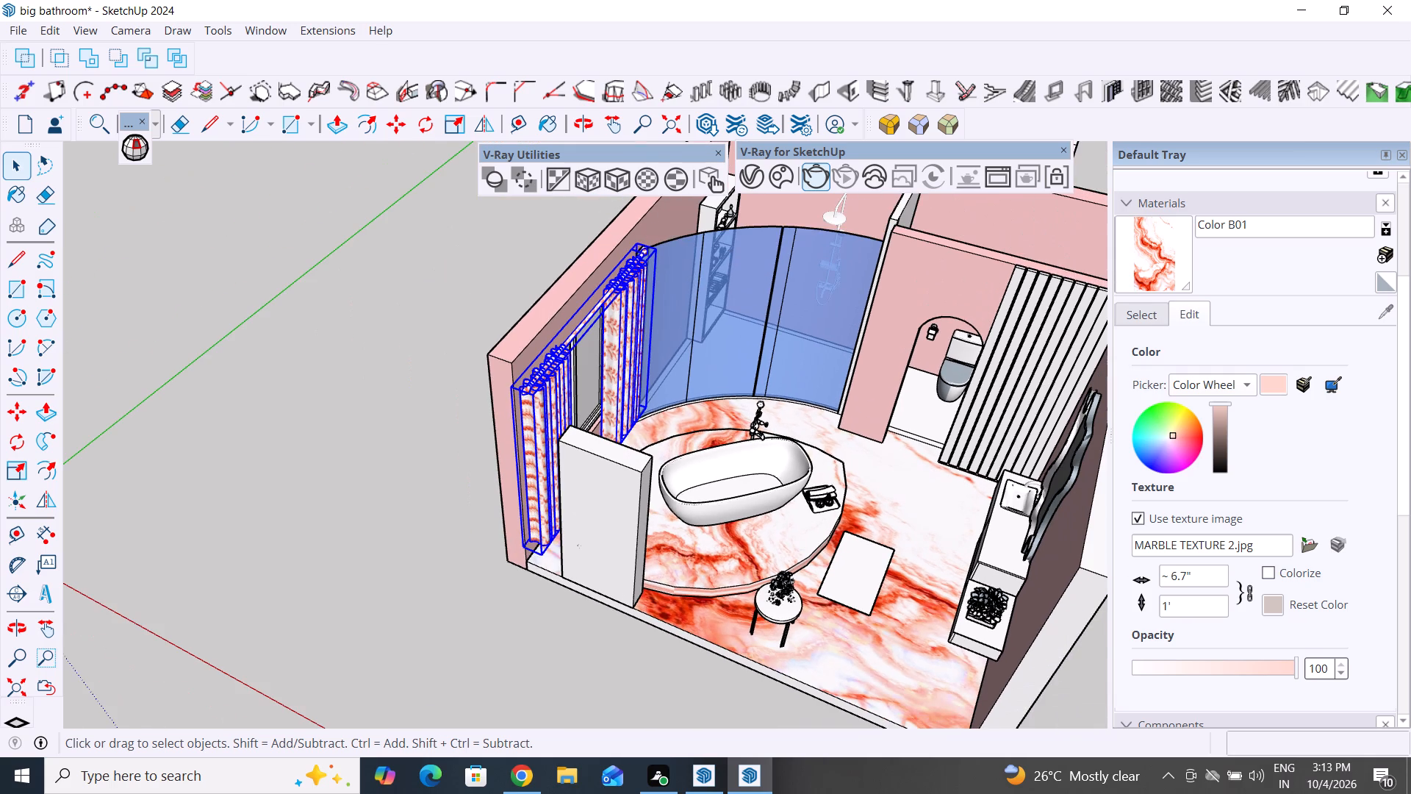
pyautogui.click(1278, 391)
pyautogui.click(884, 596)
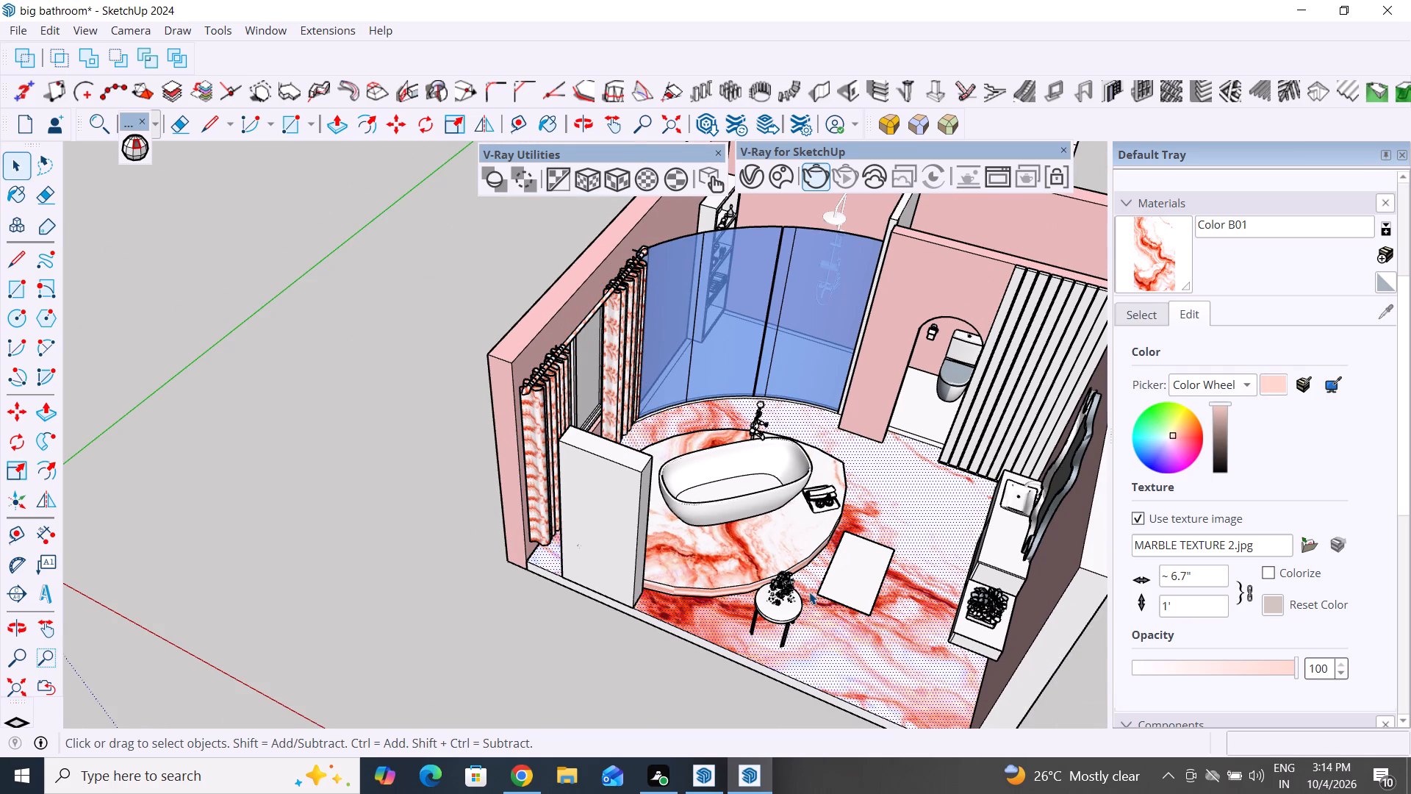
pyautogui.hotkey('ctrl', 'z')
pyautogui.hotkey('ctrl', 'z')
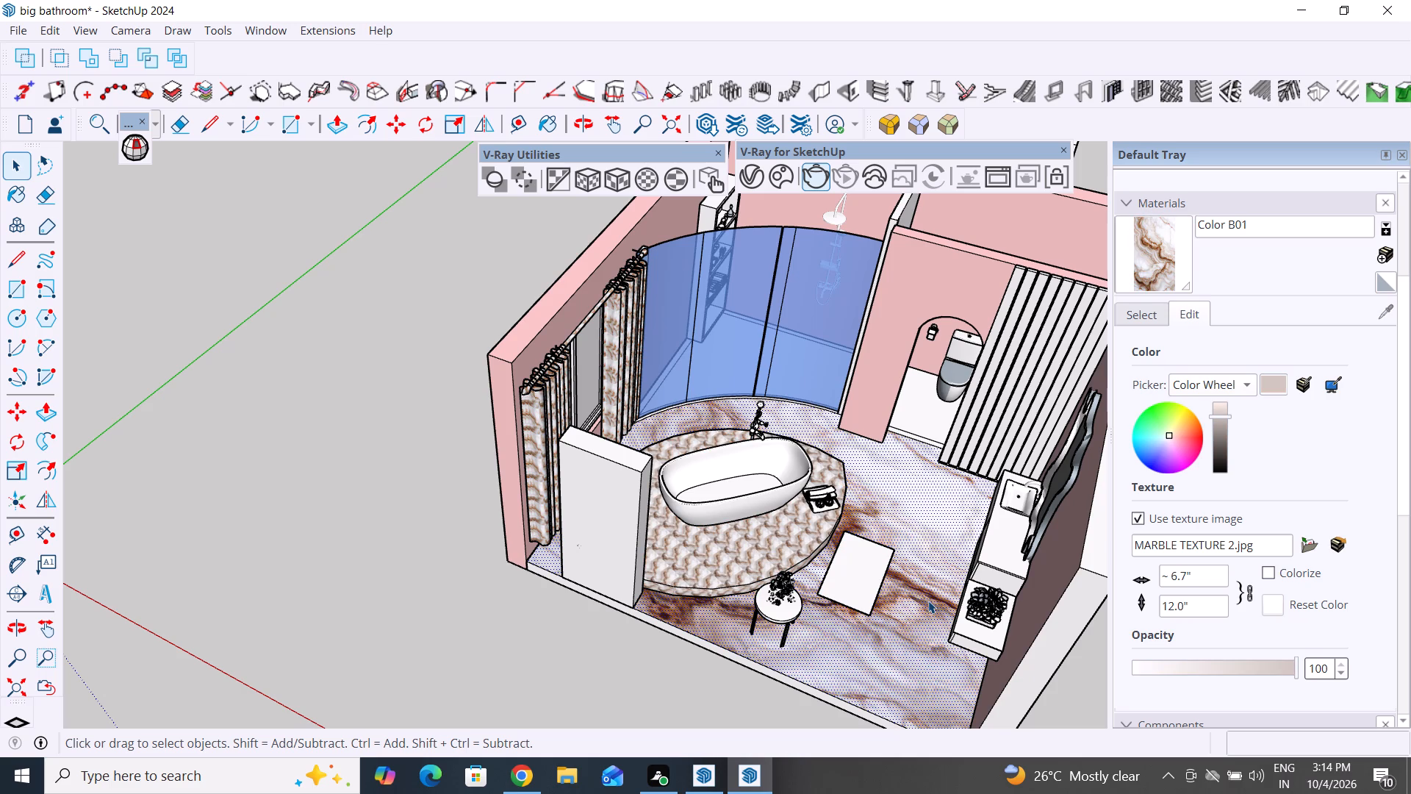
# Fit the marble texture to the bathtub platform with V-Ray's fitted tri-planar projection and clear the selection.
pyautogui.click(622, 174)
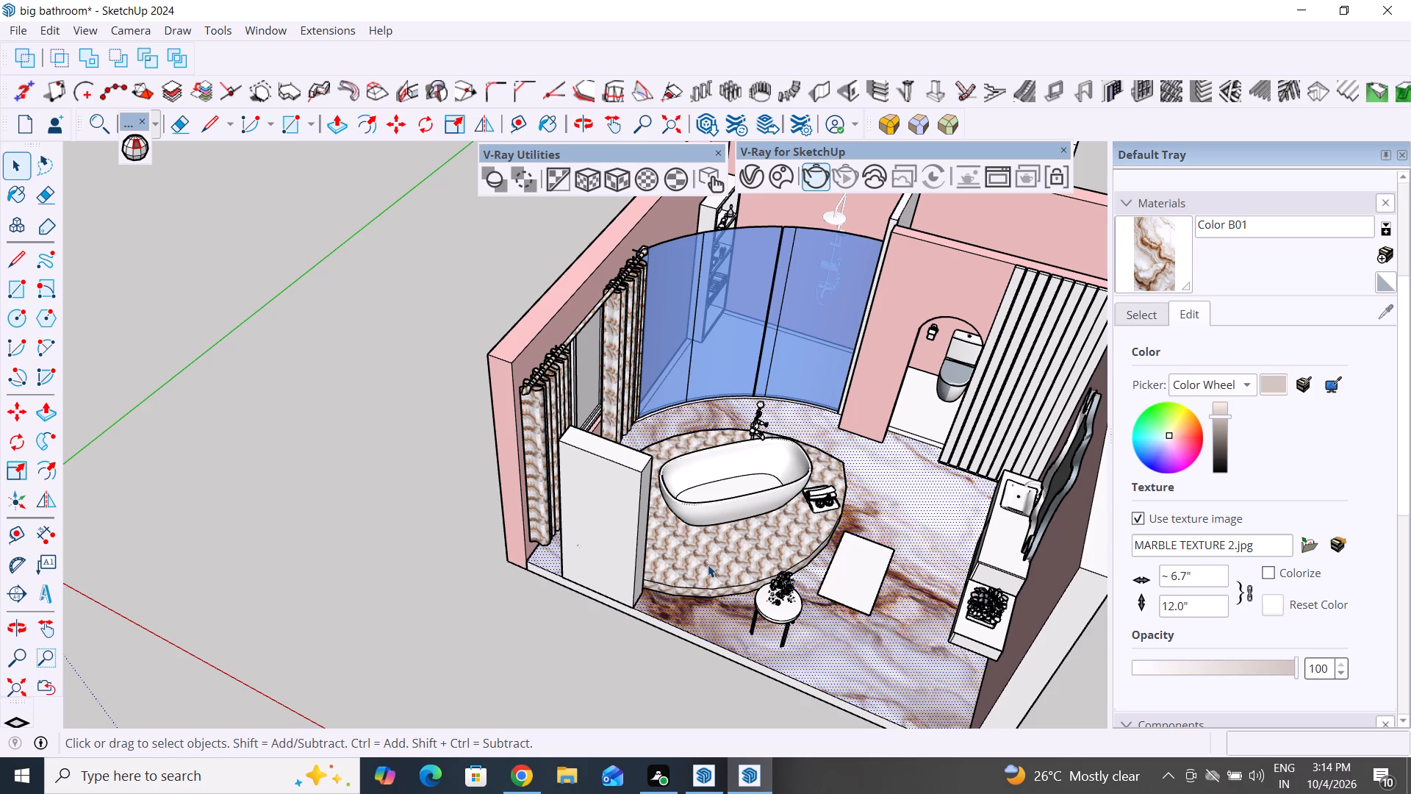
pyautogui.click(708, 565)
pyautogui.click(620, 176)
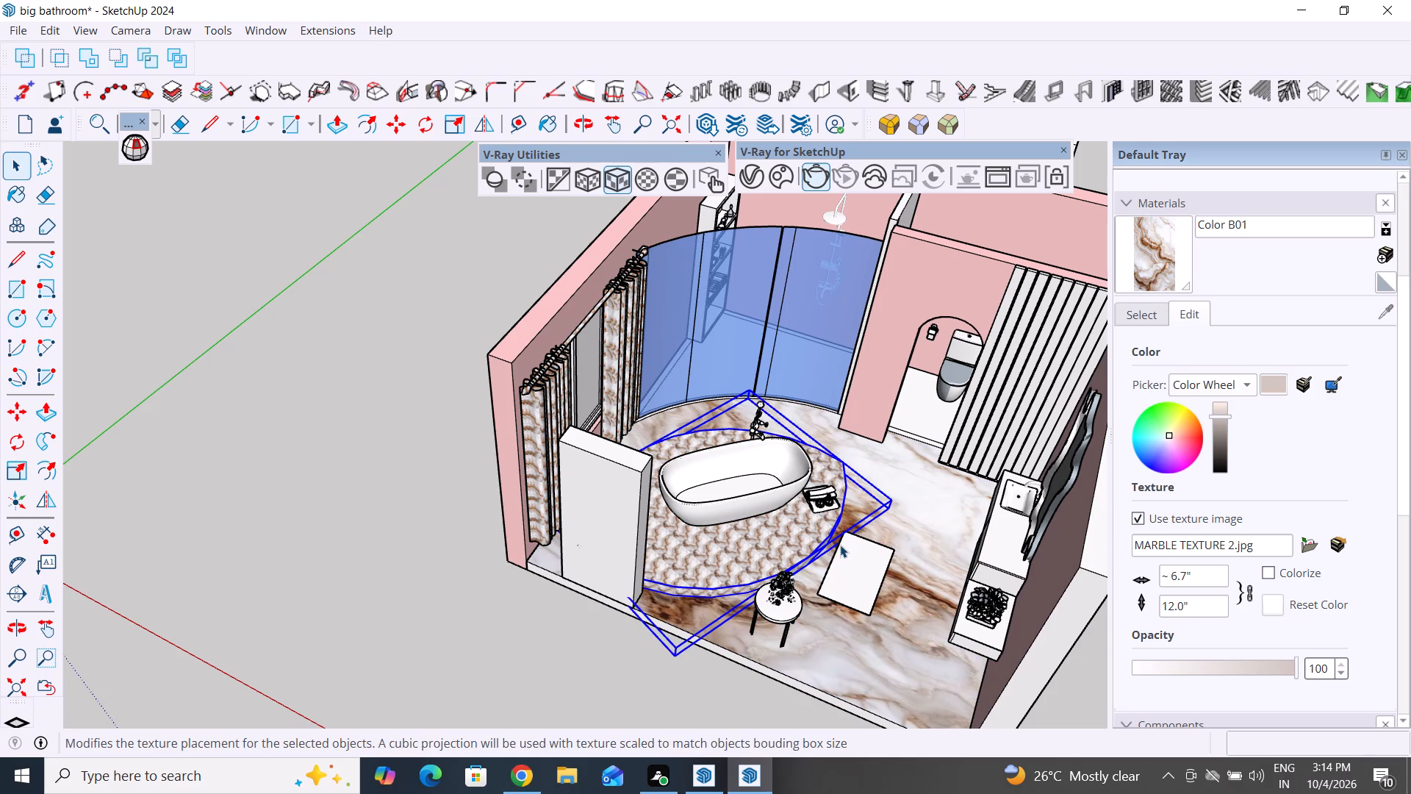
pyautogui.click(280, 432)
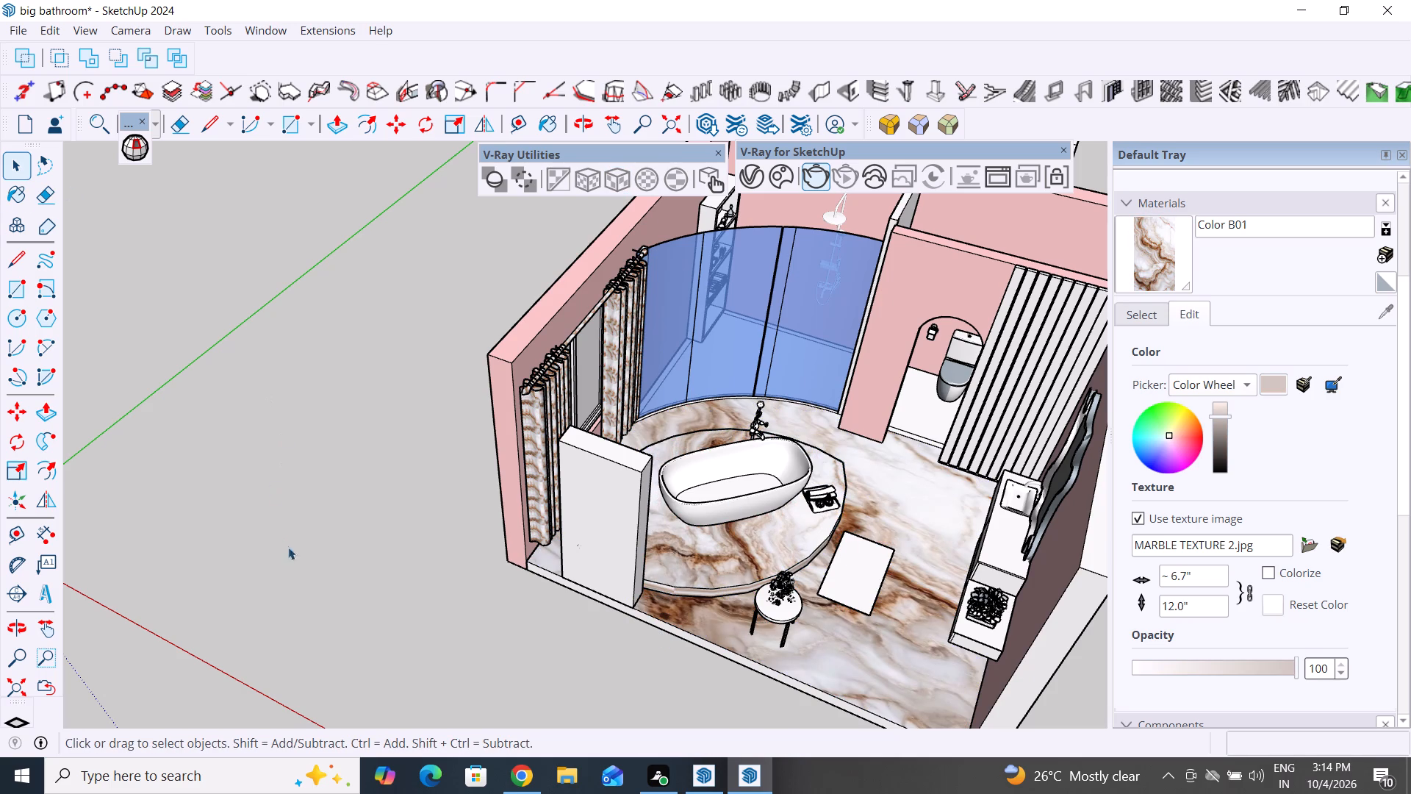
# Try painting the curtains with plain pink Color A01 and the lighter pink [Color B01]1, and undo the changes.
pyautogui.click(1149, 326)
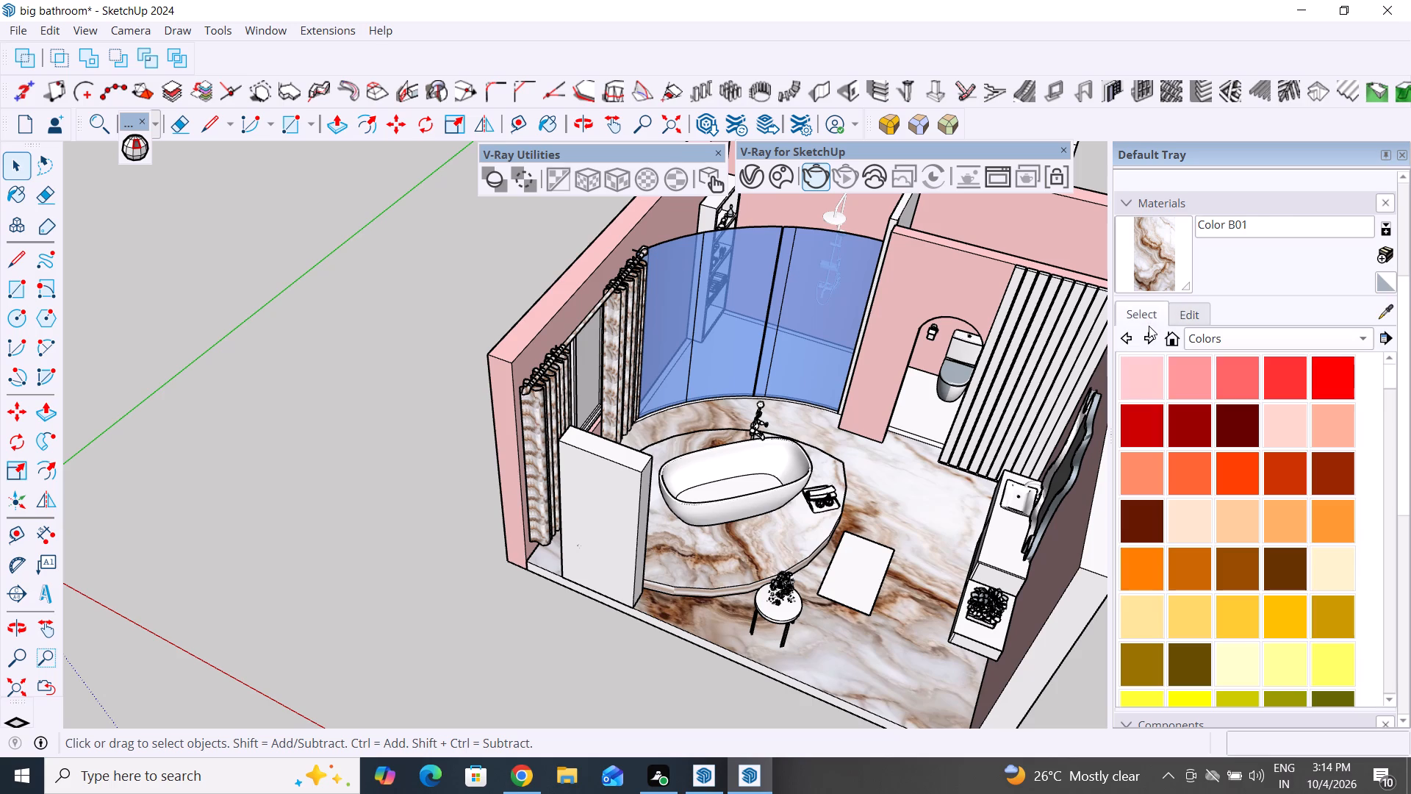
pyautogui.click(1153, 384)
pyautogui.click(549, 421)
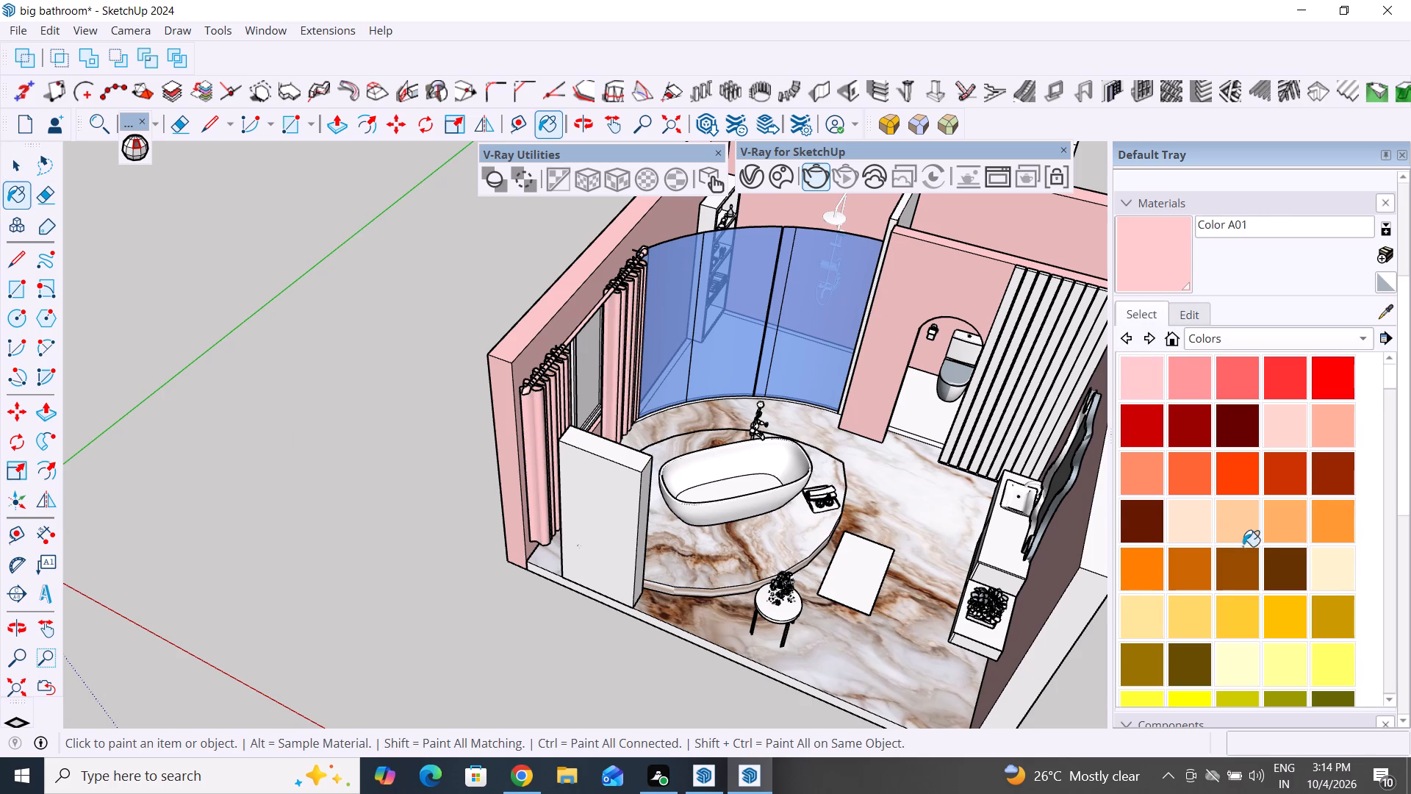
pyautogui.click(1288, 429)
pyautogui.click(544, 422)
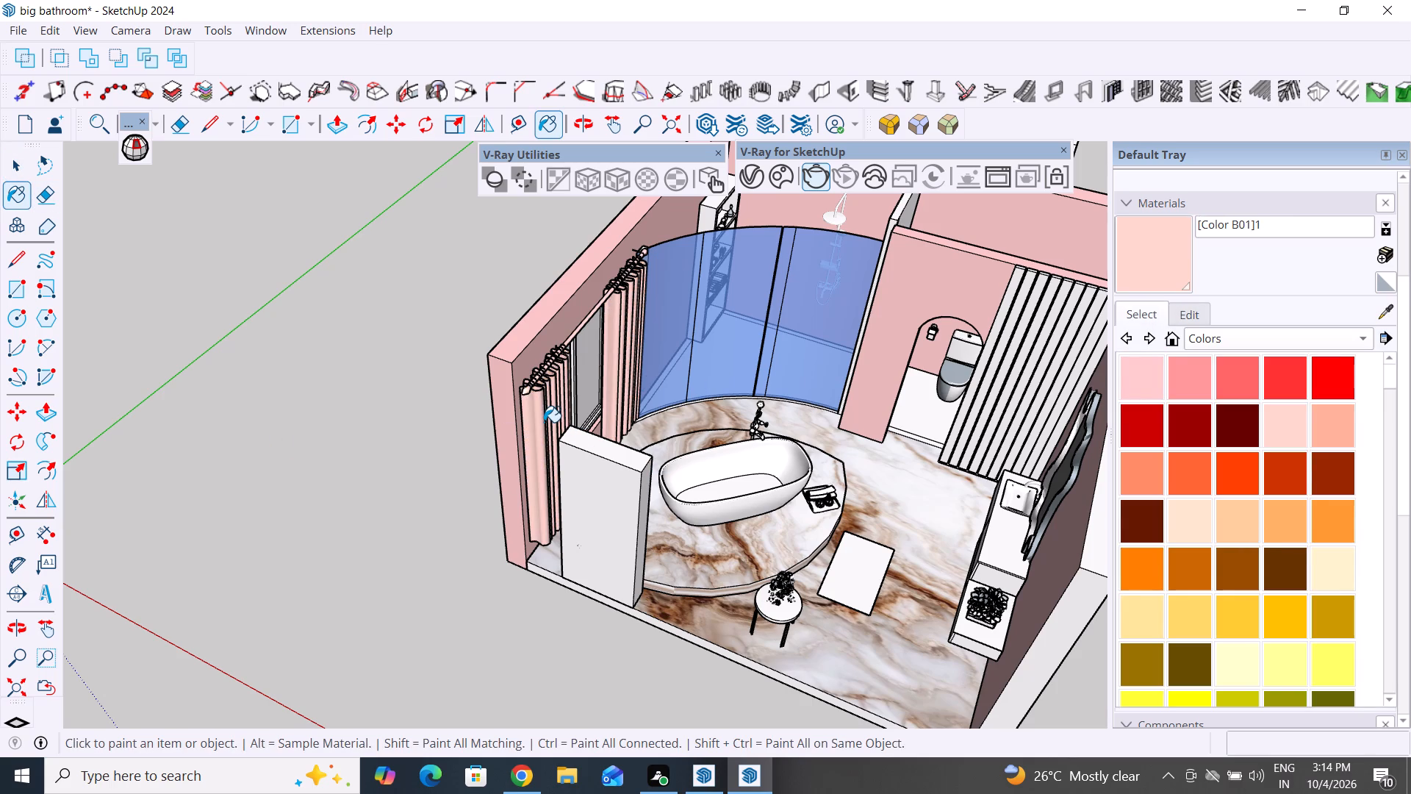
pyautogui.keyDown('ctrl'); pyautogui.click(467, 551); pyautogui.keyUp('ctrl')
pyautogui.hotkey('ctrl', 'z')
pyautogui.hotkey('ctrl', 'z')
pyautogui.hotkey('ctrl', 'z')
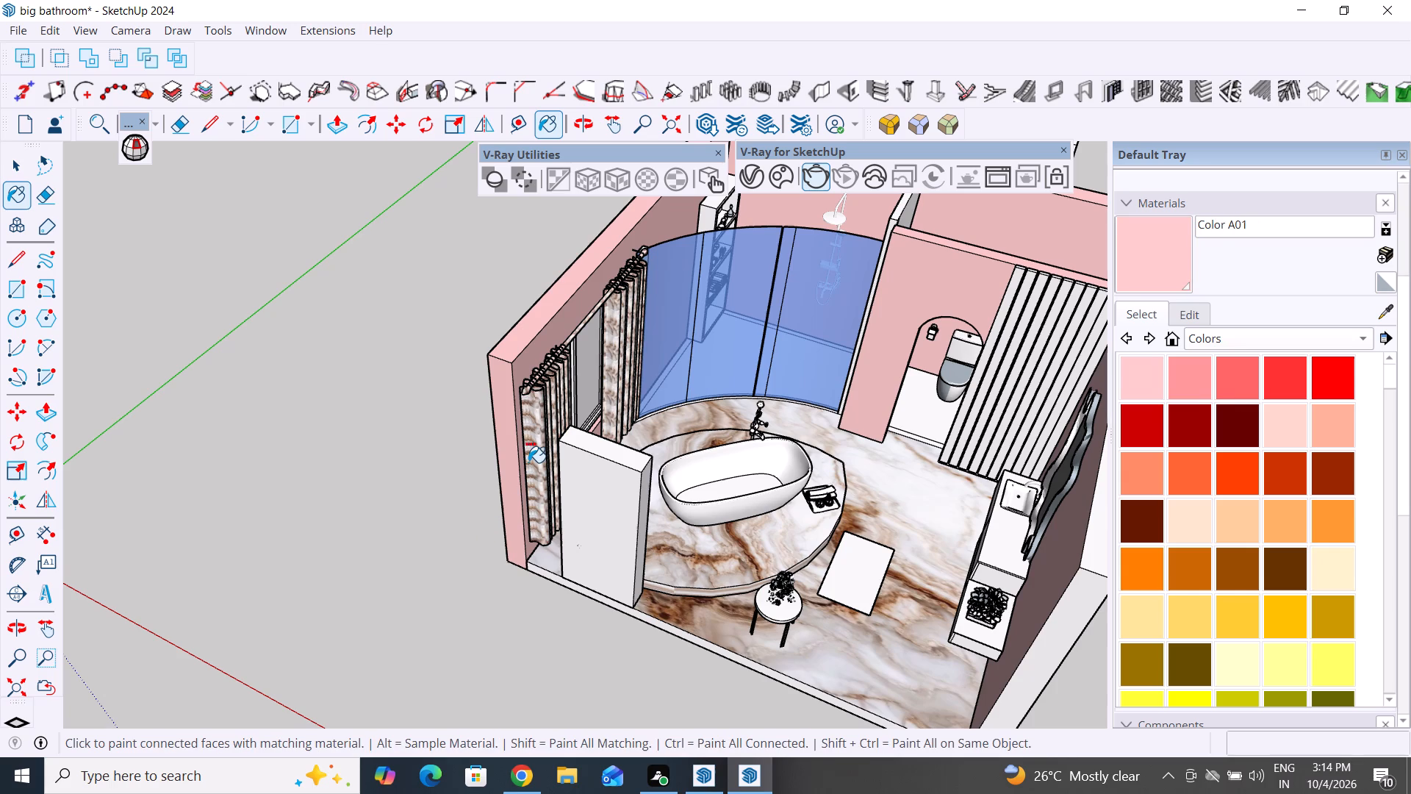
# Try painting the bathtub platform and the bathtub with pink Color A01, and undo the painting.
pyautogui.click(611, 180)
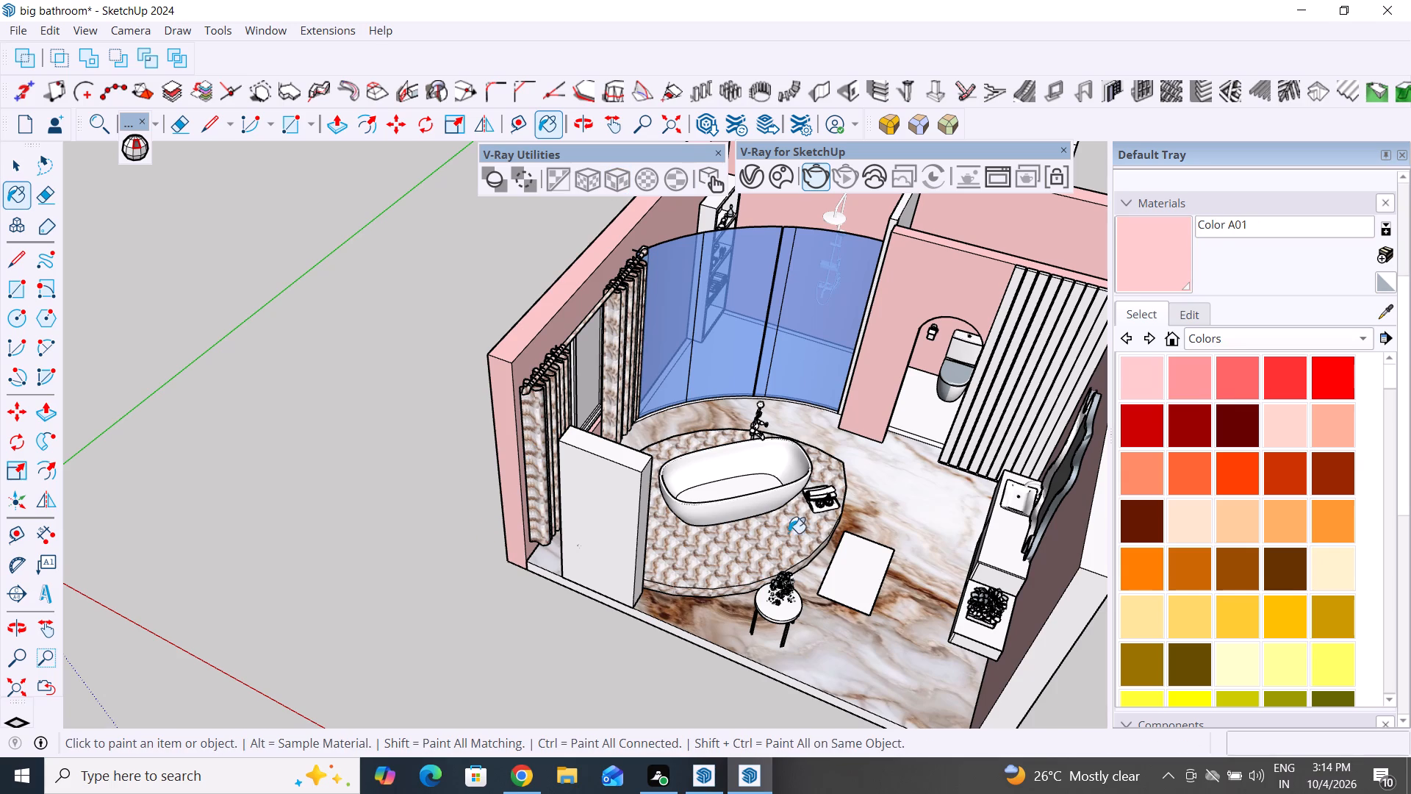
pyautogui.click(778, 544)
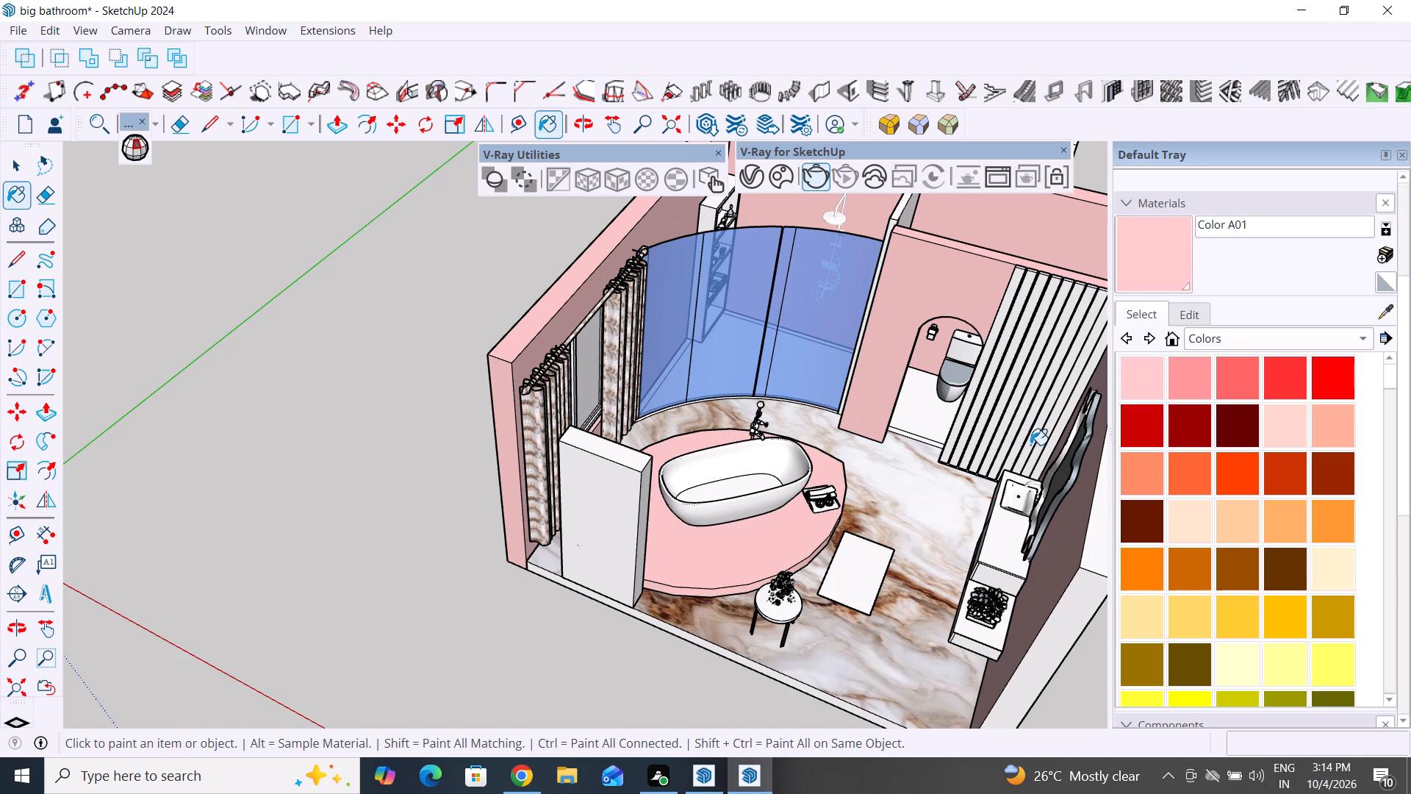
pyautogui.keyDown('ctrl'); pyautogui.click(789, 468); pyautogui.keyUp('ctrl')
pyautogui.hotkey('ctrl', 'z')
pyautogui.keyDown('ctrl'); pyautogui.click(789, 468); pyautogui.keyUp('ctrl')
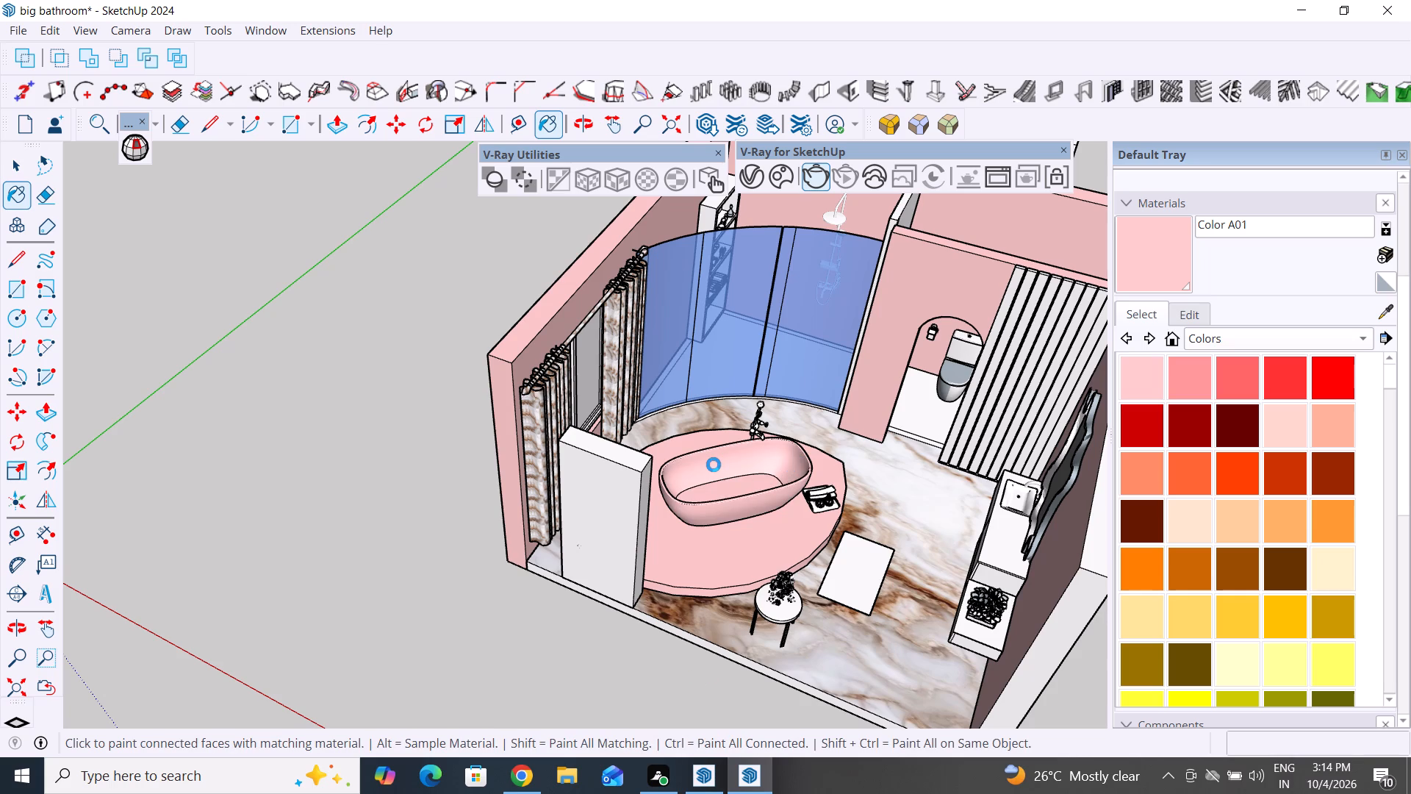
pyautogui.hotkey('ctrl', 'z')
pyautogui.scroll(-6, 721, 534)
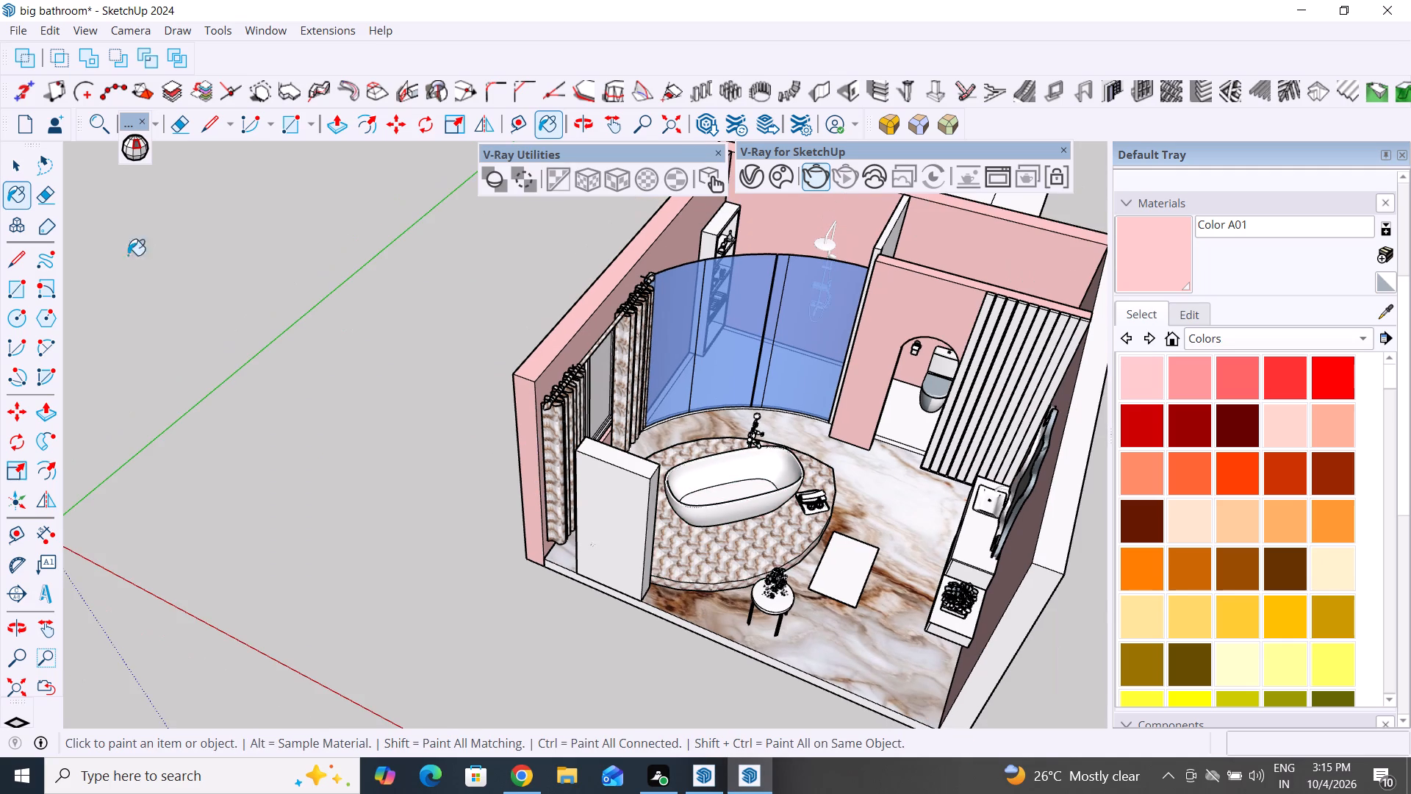
# Select the bathtub platform, fit its marble texture with V-Ray's fitted tri-planar projection, and clear the selection.
pyautogui.click(10, 167)
pyautogui.scroll(5, 705, 584)
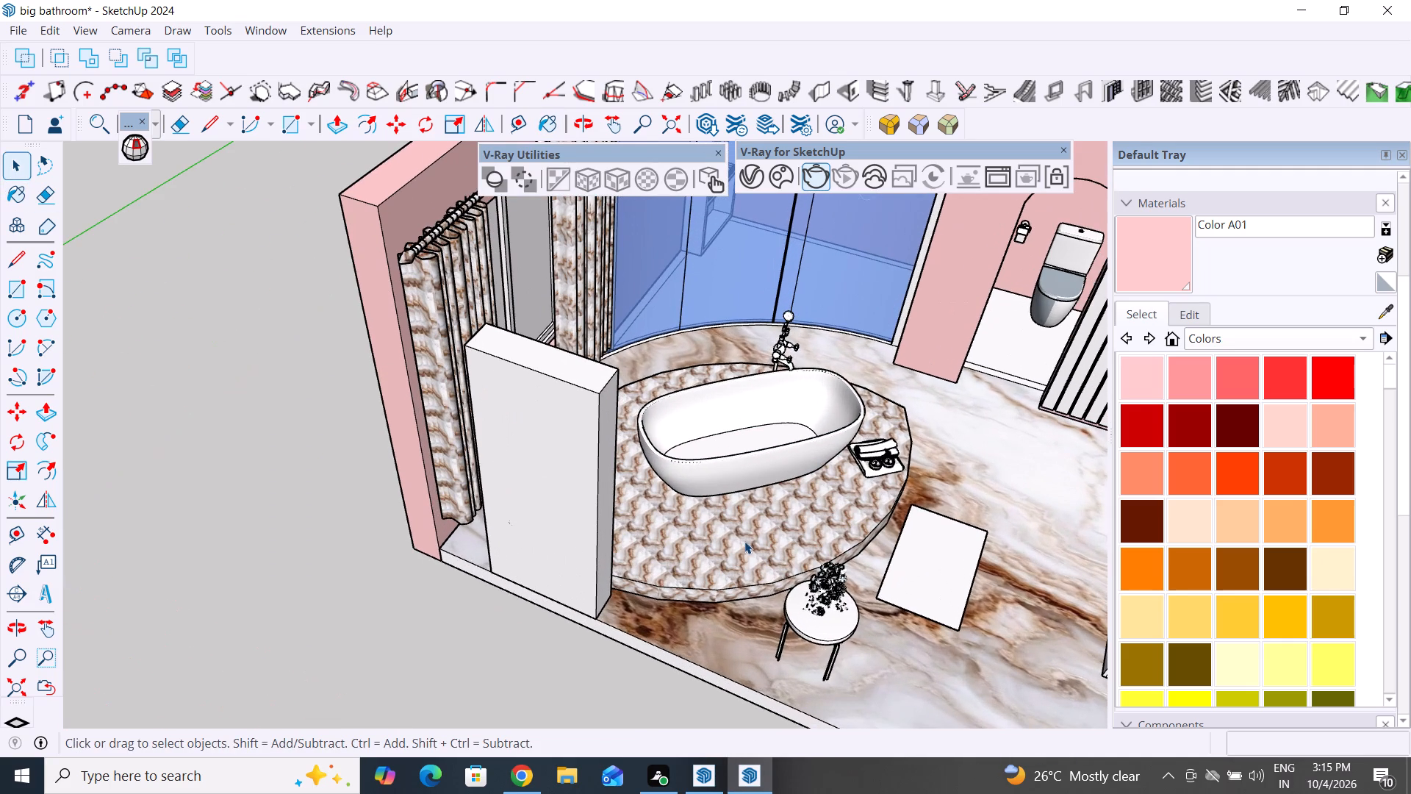
pyautogui.click(614, 176)
pyautogui.click(727, 556)
pyautogui.click(618, 175)
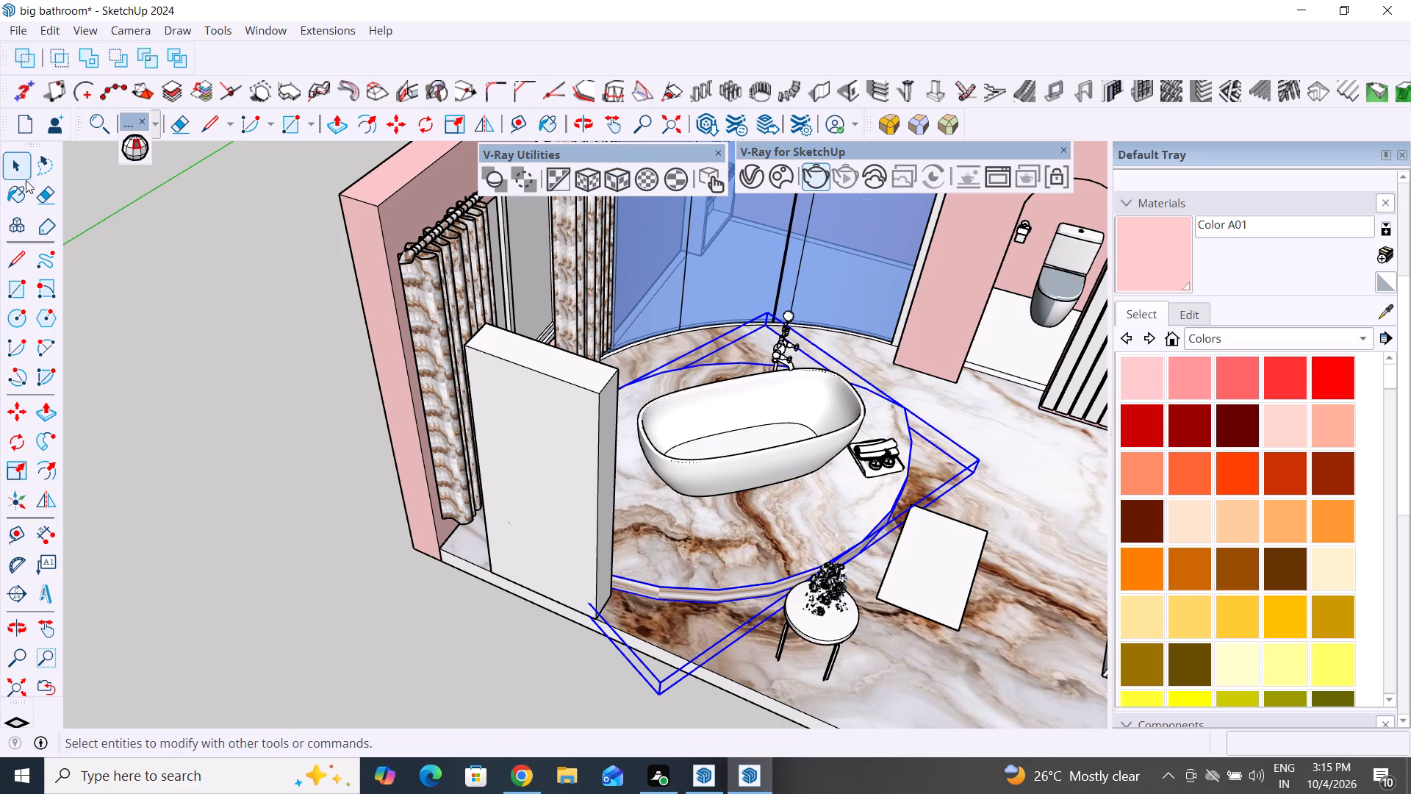
pyautogui.click(114, 340)
# Delete the blank rectangular mat on the marble floor beside the round stool.
pyautogui.scroll(-5, 372, 523)
pyautogui.moveTo(398, 557); pyautogui.dragTo(537, 592, button='middle')
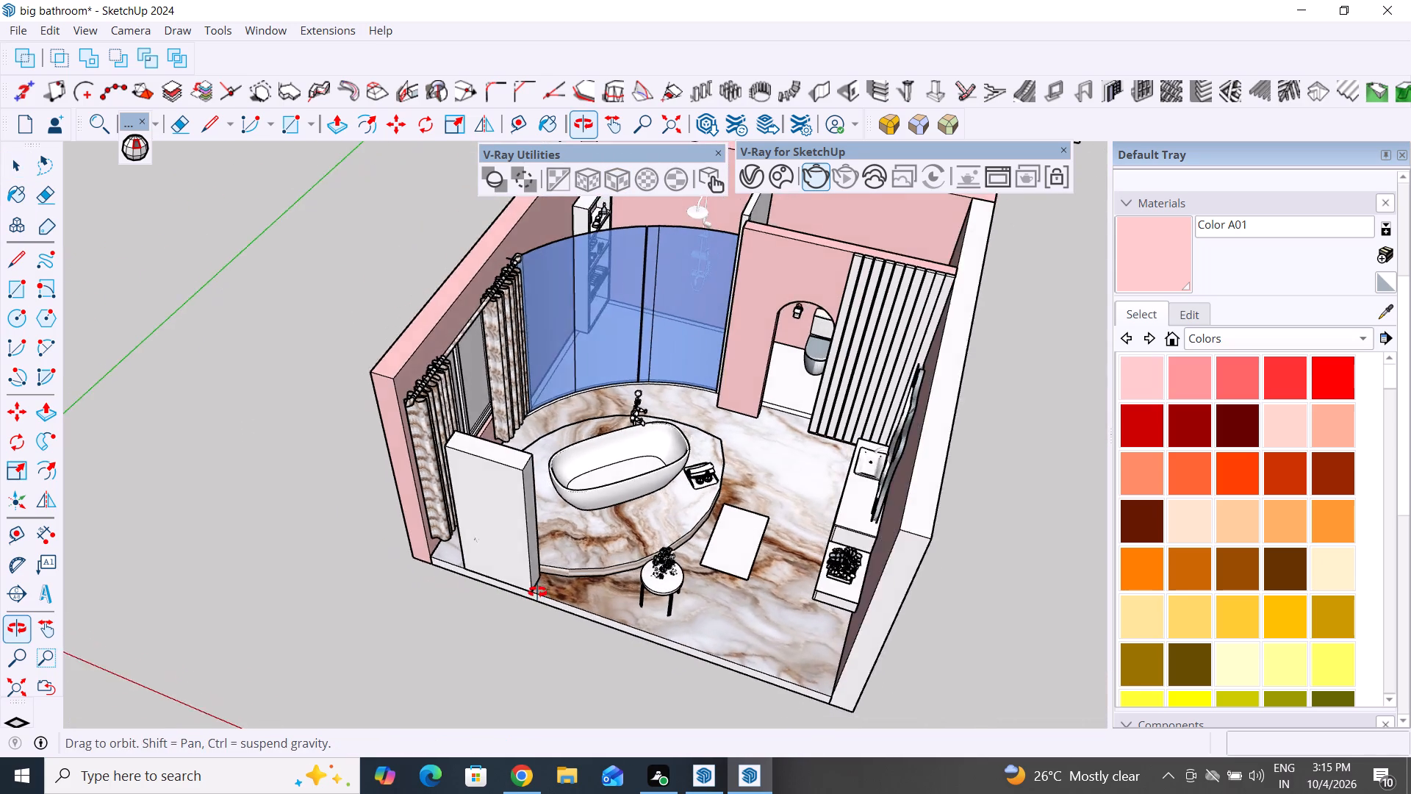
pyautogui.moveTo(537, 592); pyautogui.dragTo(584, 595, button='middle')
pyautogui.click(861, 704)
pyautogui.scroll(4, 814, 543)
pyautogui.scroll(2, 770, 499)
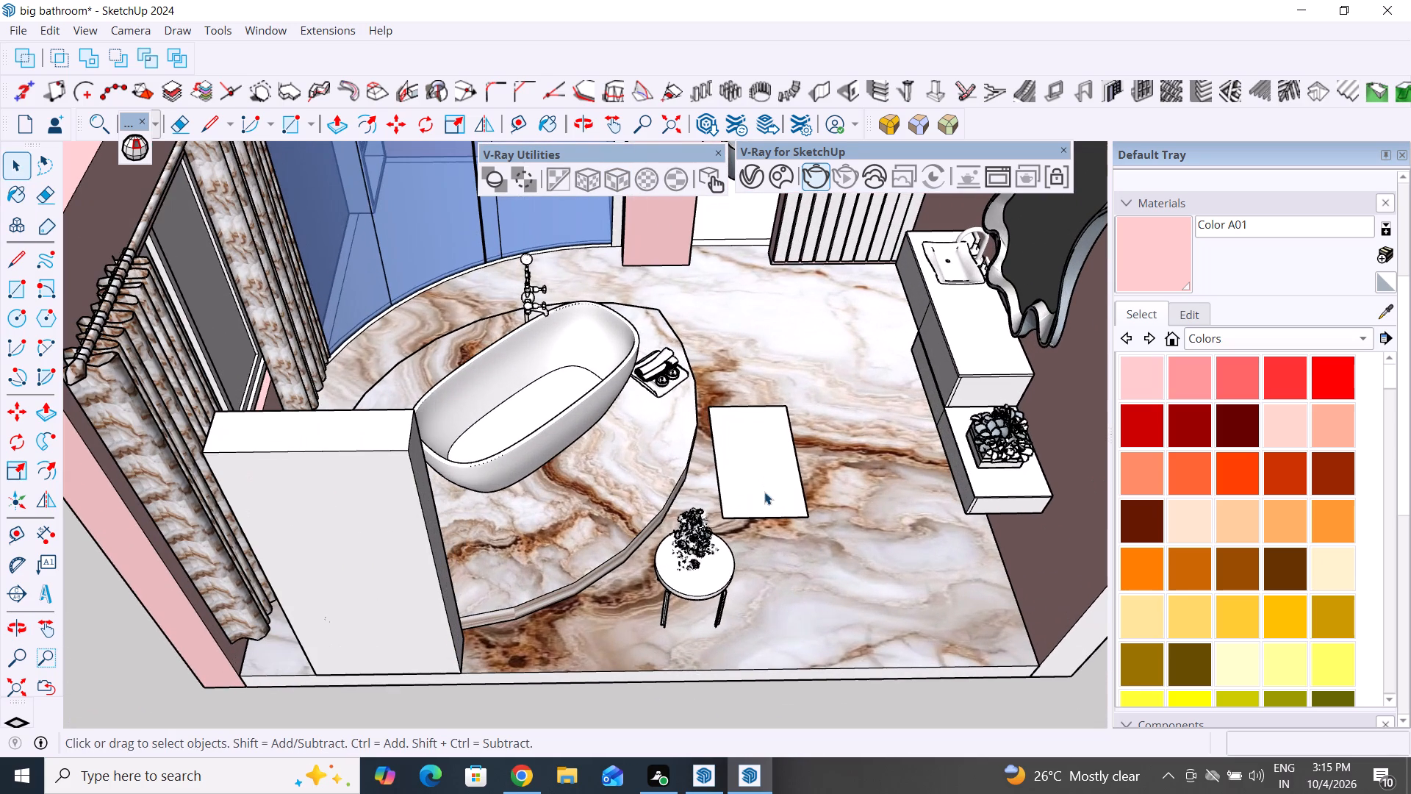
pyautogui.click(764, 492)
pyautogui.moveTo(830, 584); pyautogui.dragTo(710, 411, button='middle')
pyautogui.scroll(1, 711, 454)
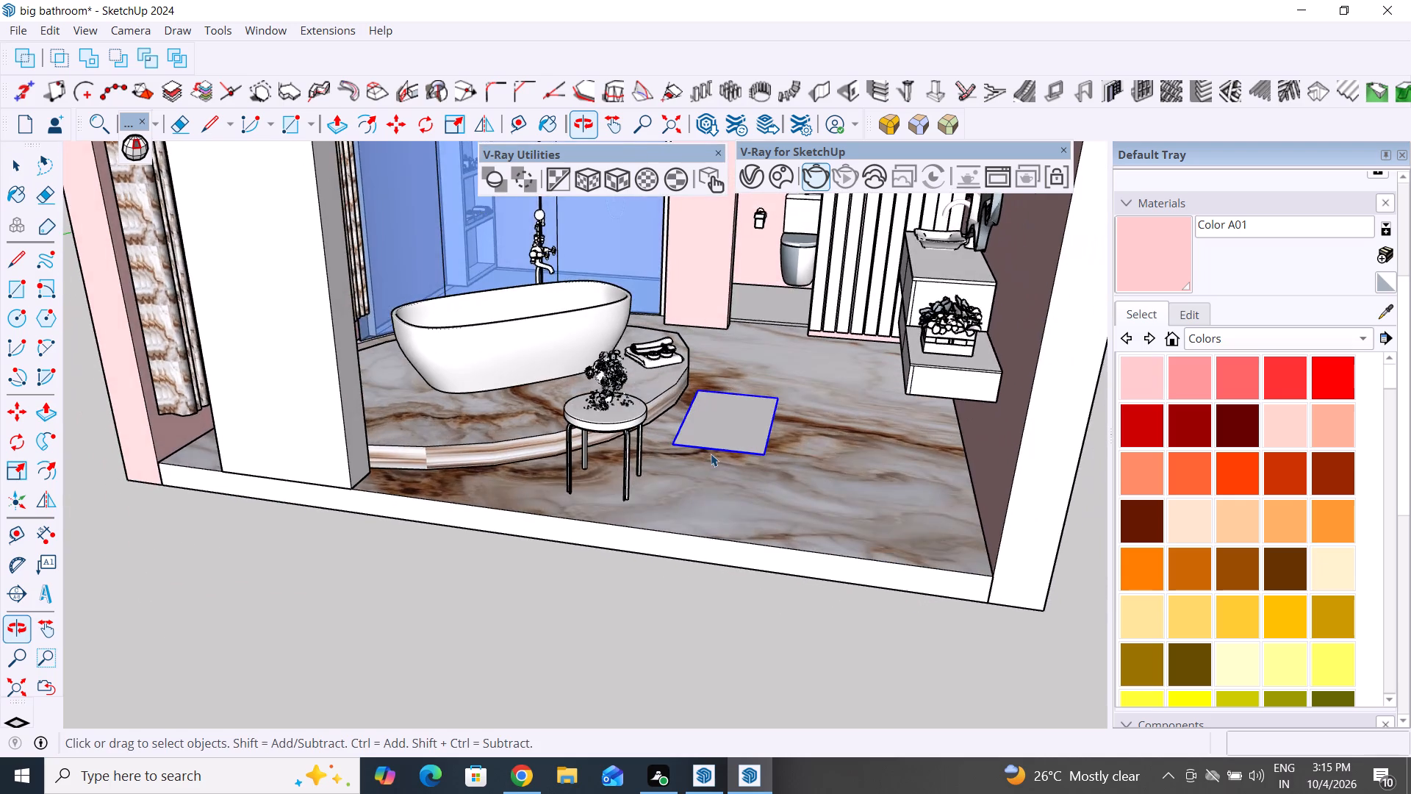
pyautogui.scroll(7, 711, 454)
pyautogui.scroll(-7, 523, 569)
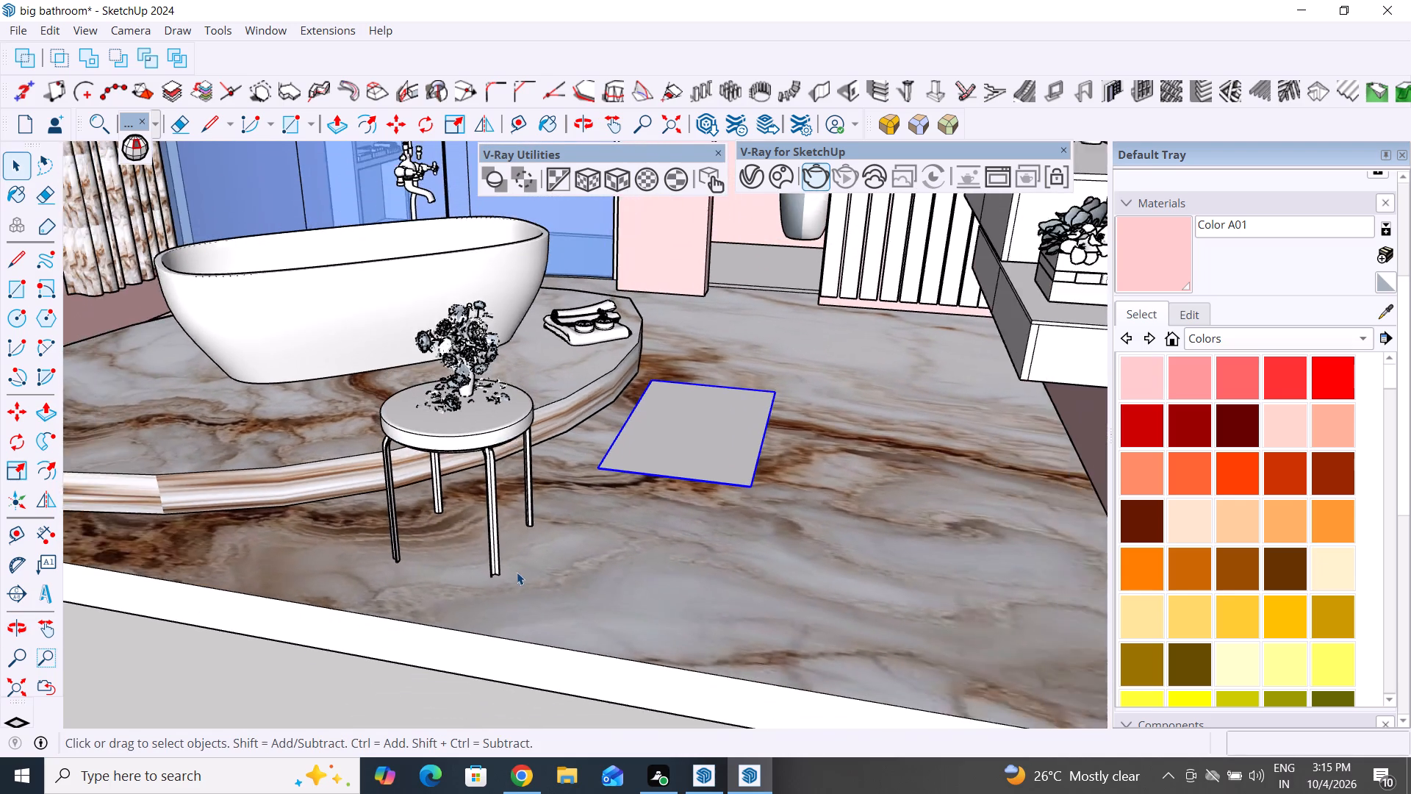
pyautogui.scroll(-20, 517, 572)
pyautogui.scroll(15, 814, 432)
pyautogui.moveTo(822, 565); pyautogui.dragTo(814, 639, button='middle')
pyautogui.scroll(1, 819, 598)
pyautogui.middleClick(814, 639)
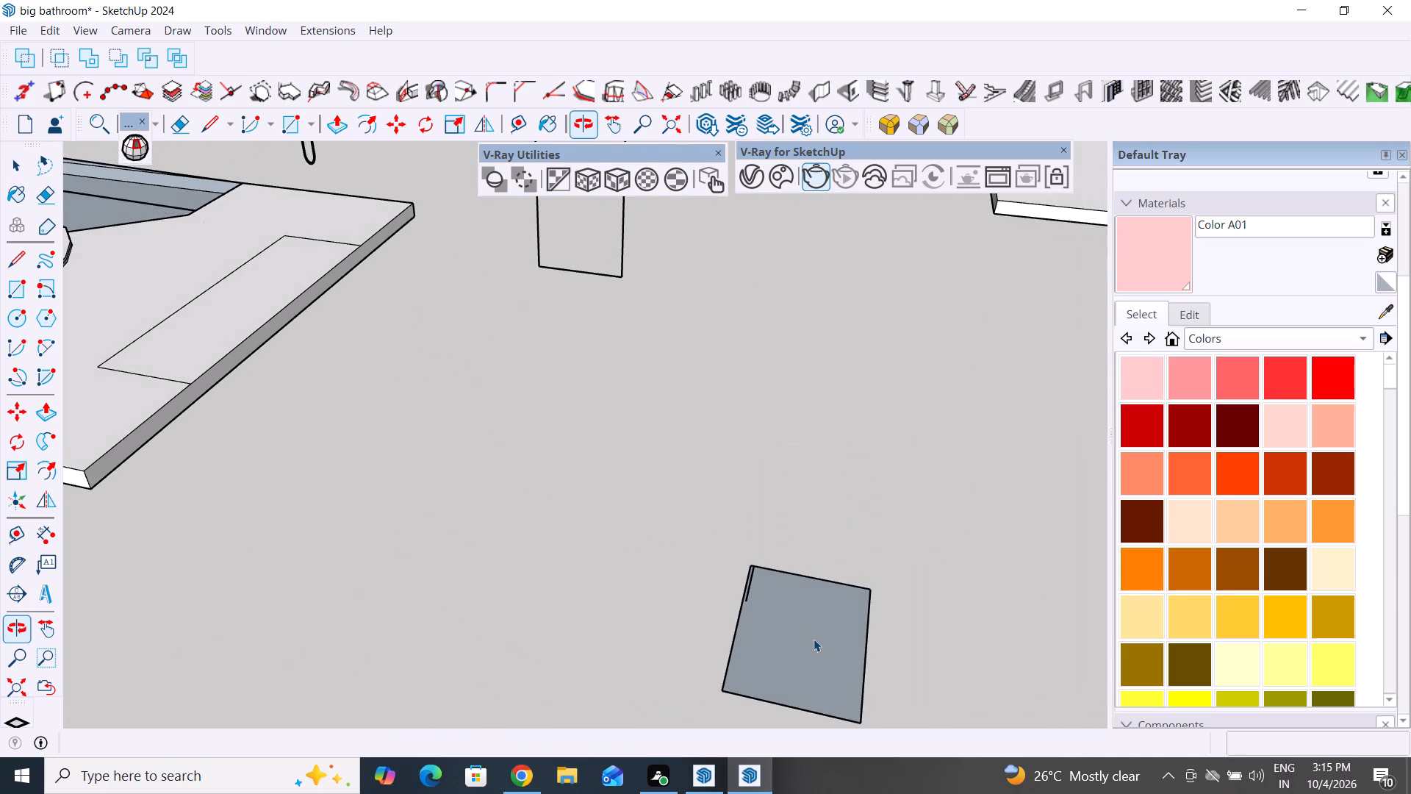
pyautogui.scroll(-13, 886, 565)
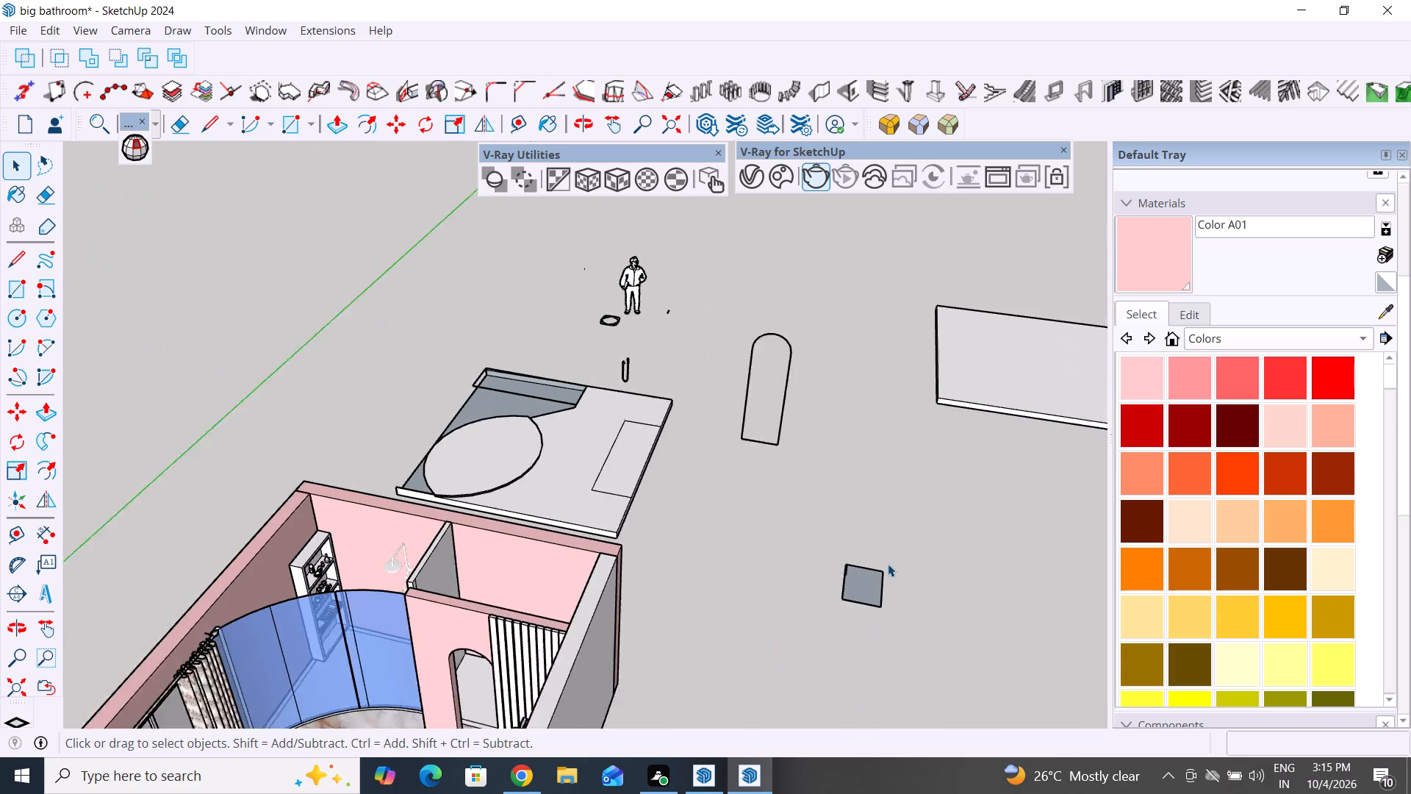
pyautogui.scroll(-1, 888, 564)
pyautogui.scroll(-5, 934, 471)
pyautogui.scroll(9, 712, 670)
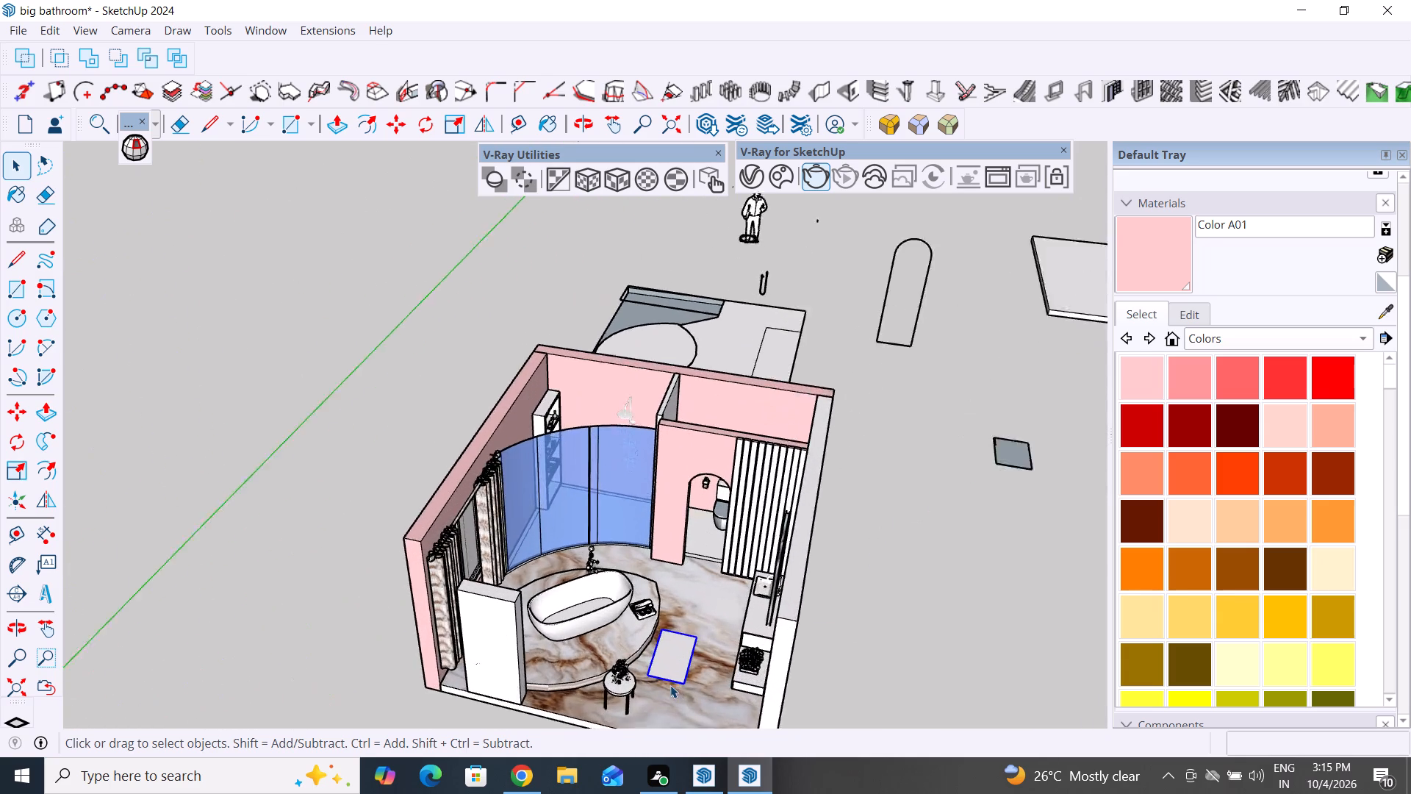
pyautogui.click(671, 658)
pyautogui.moveTo(915, 659); pyautogui.dragTo(961, 577, button='middle')
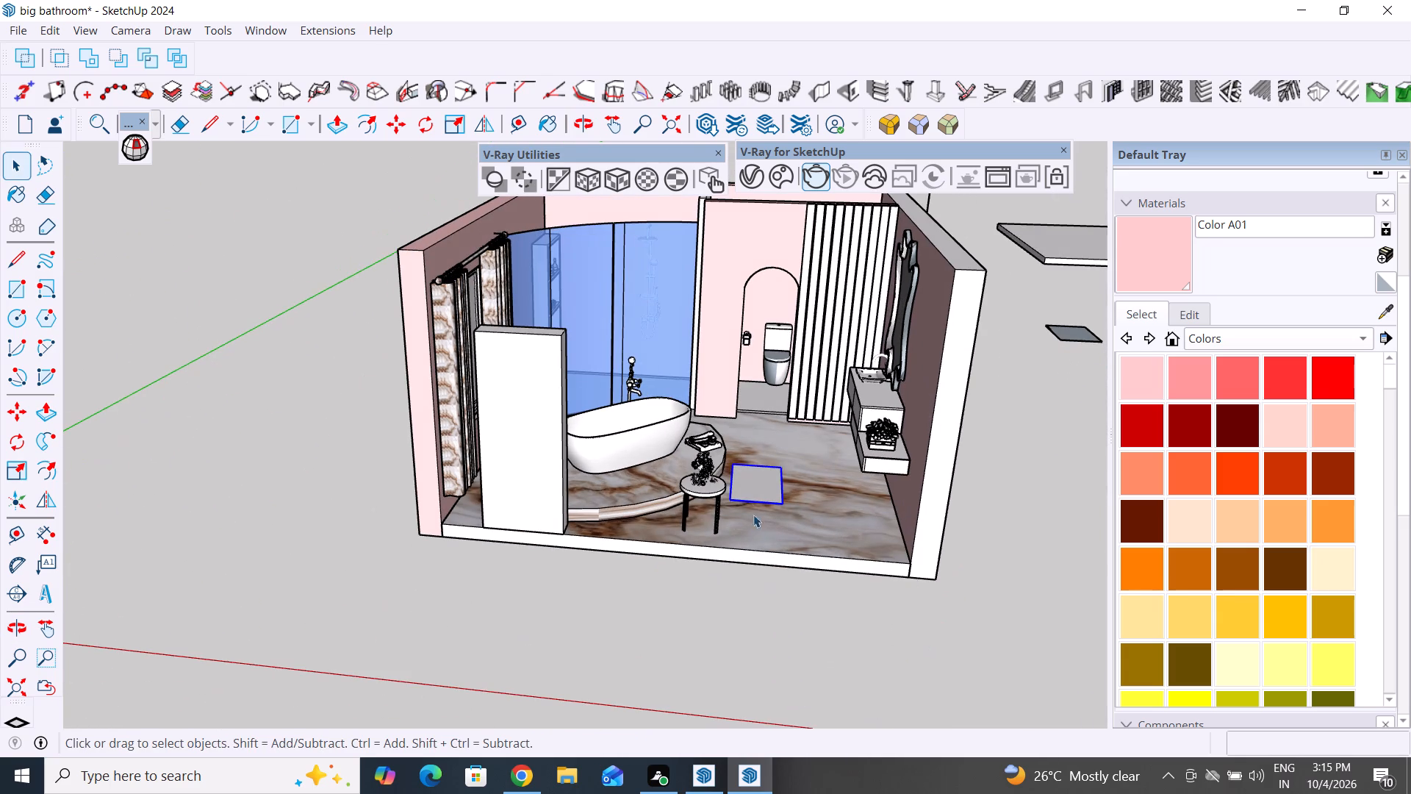
pyautogui.press('Delete')
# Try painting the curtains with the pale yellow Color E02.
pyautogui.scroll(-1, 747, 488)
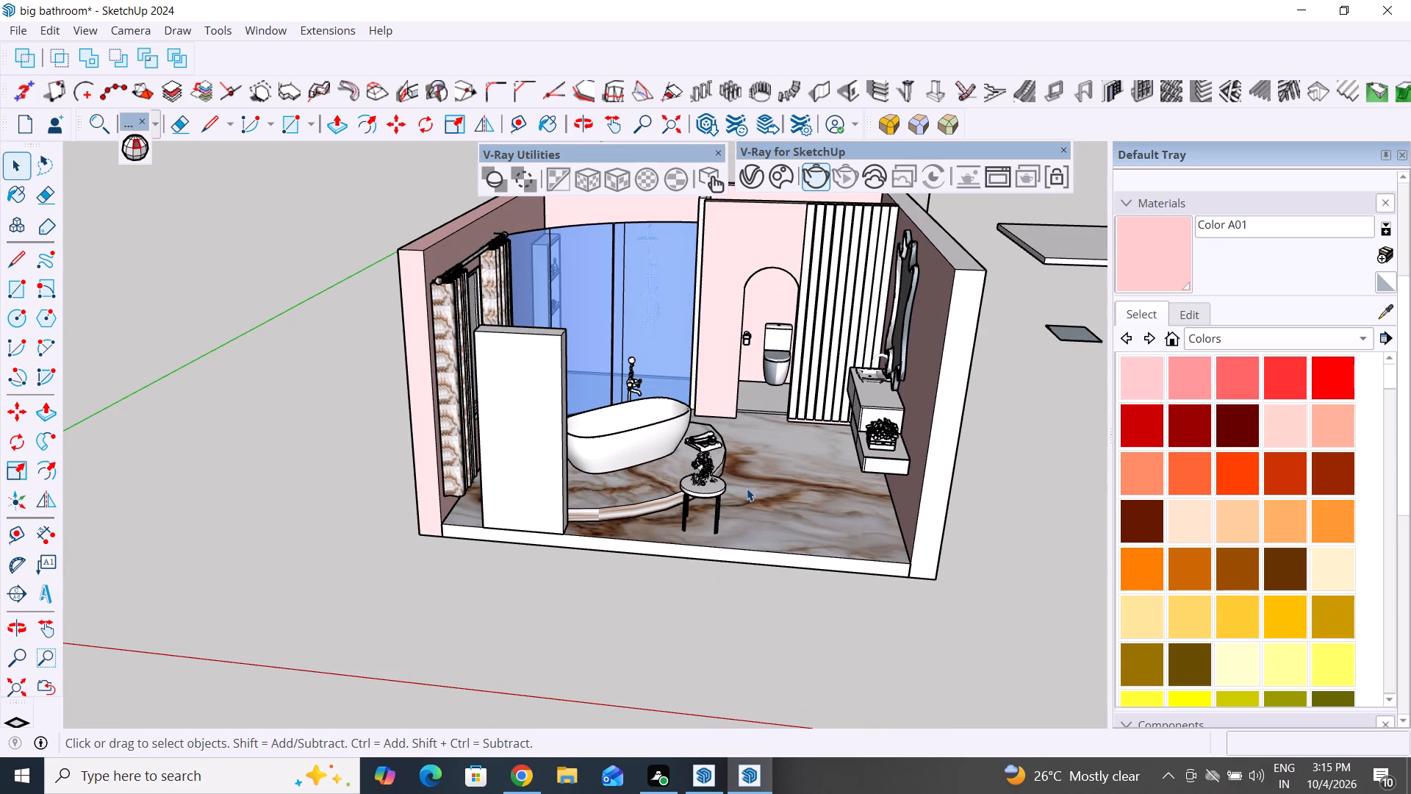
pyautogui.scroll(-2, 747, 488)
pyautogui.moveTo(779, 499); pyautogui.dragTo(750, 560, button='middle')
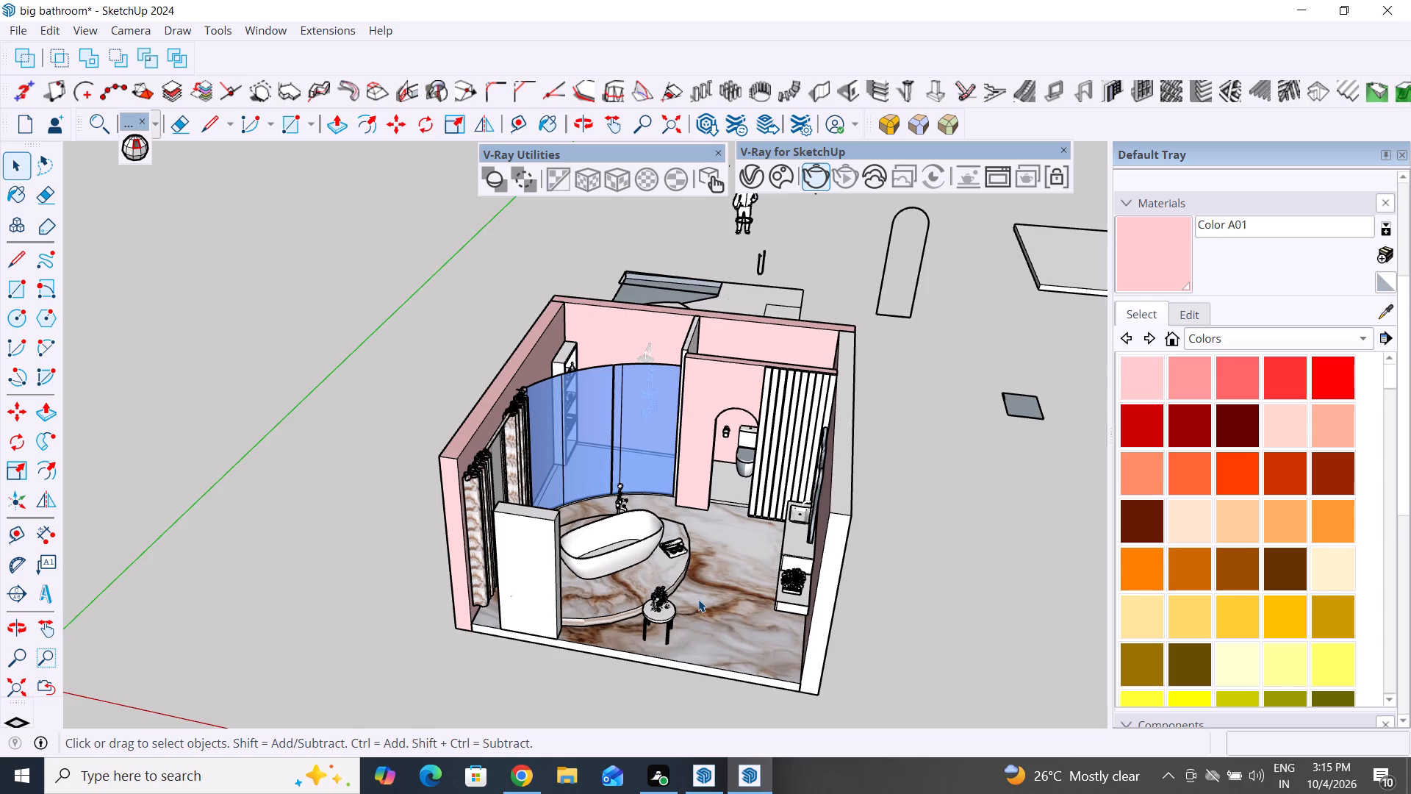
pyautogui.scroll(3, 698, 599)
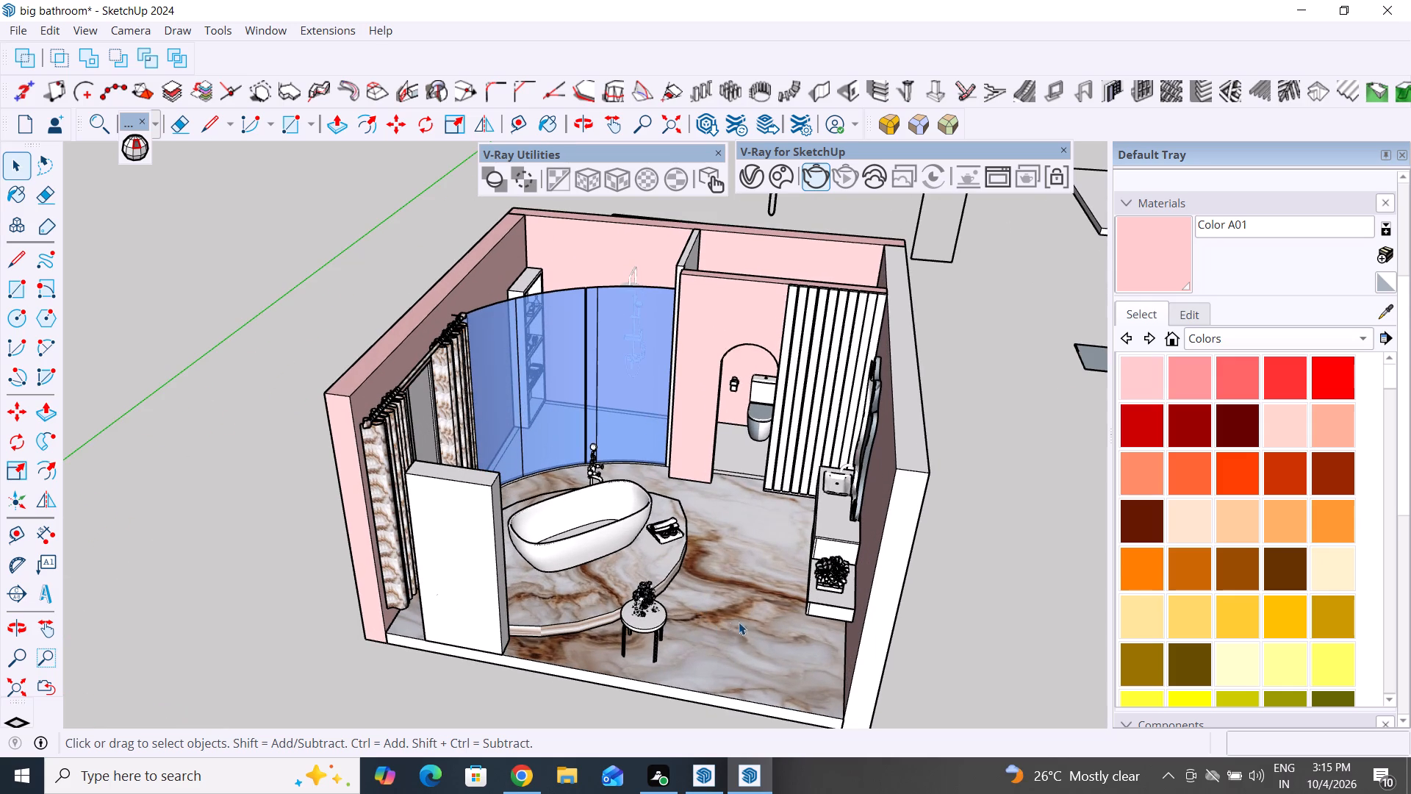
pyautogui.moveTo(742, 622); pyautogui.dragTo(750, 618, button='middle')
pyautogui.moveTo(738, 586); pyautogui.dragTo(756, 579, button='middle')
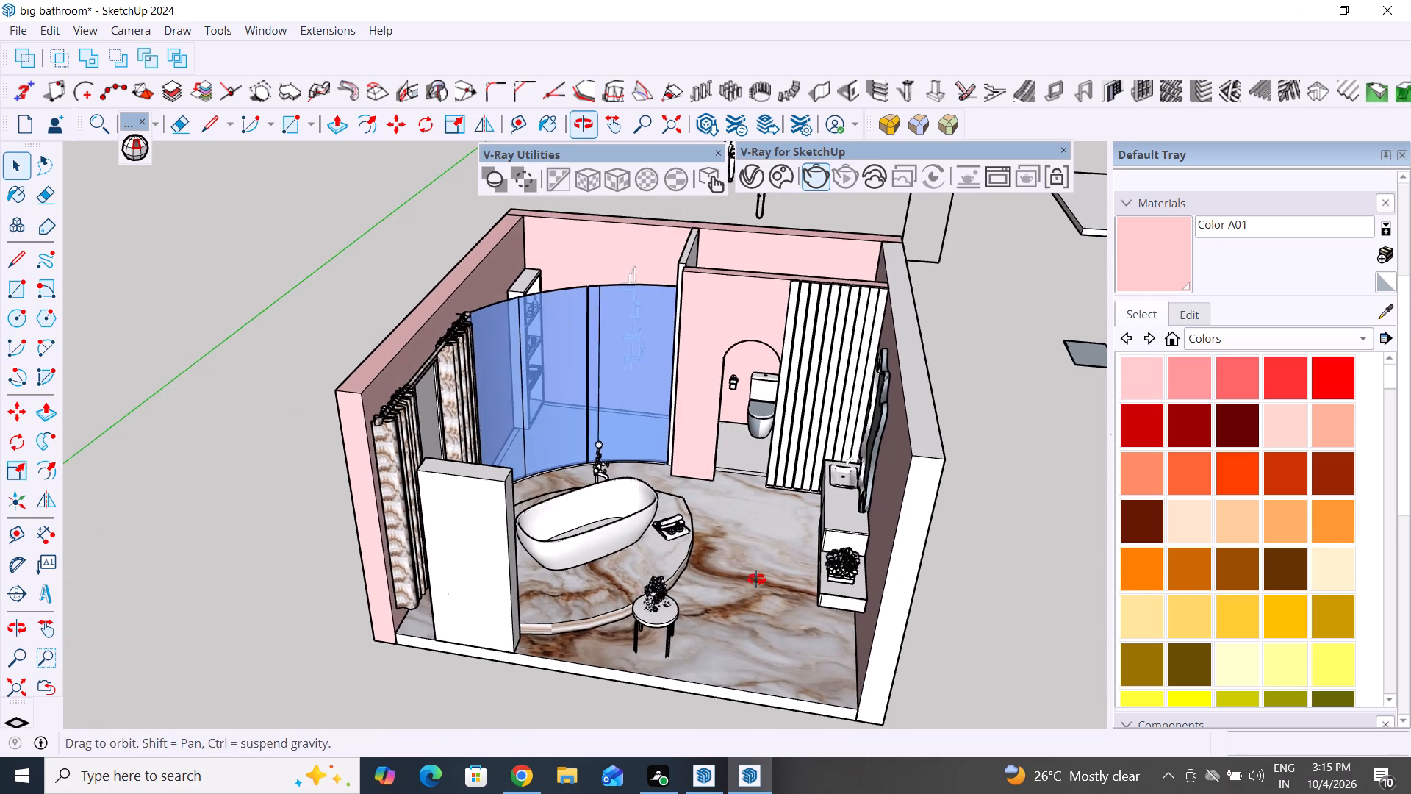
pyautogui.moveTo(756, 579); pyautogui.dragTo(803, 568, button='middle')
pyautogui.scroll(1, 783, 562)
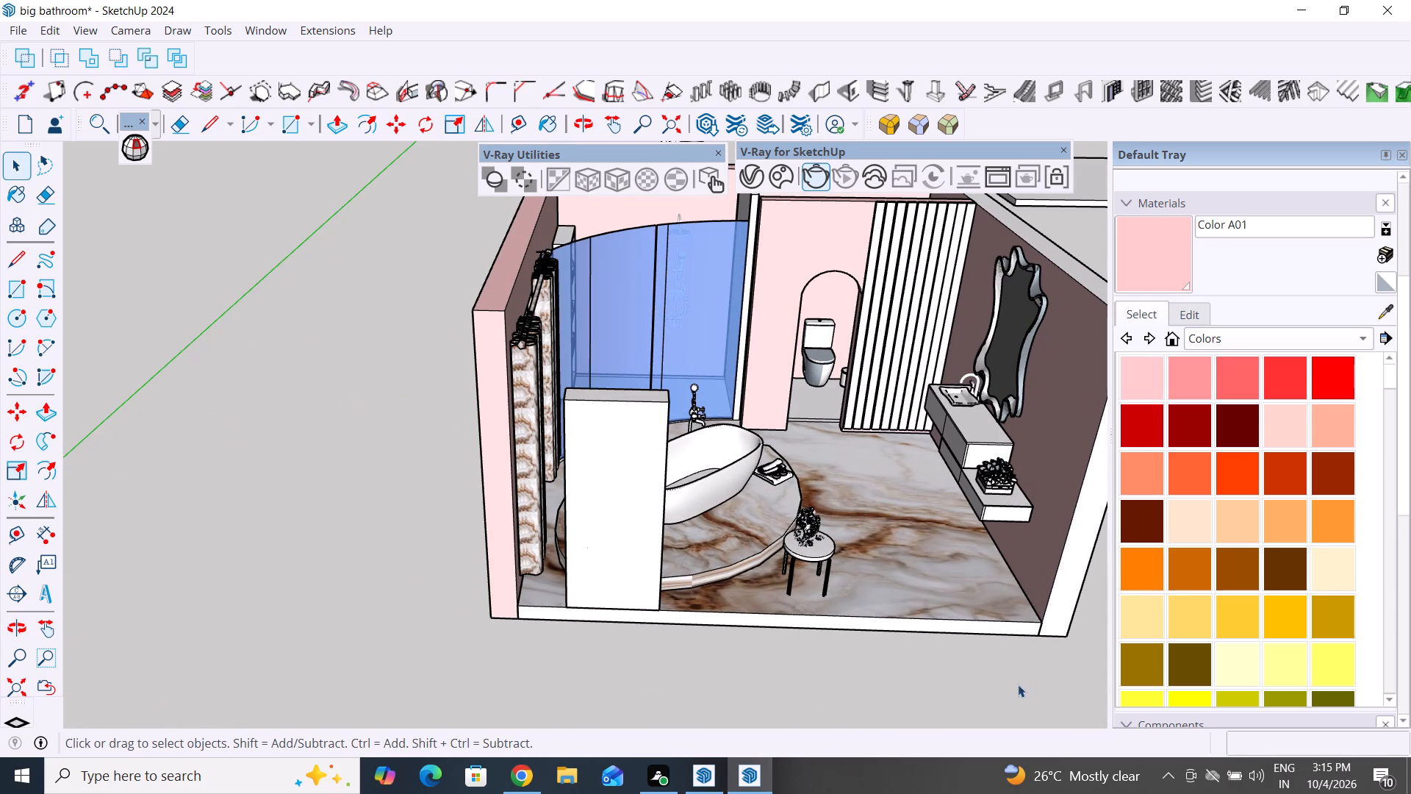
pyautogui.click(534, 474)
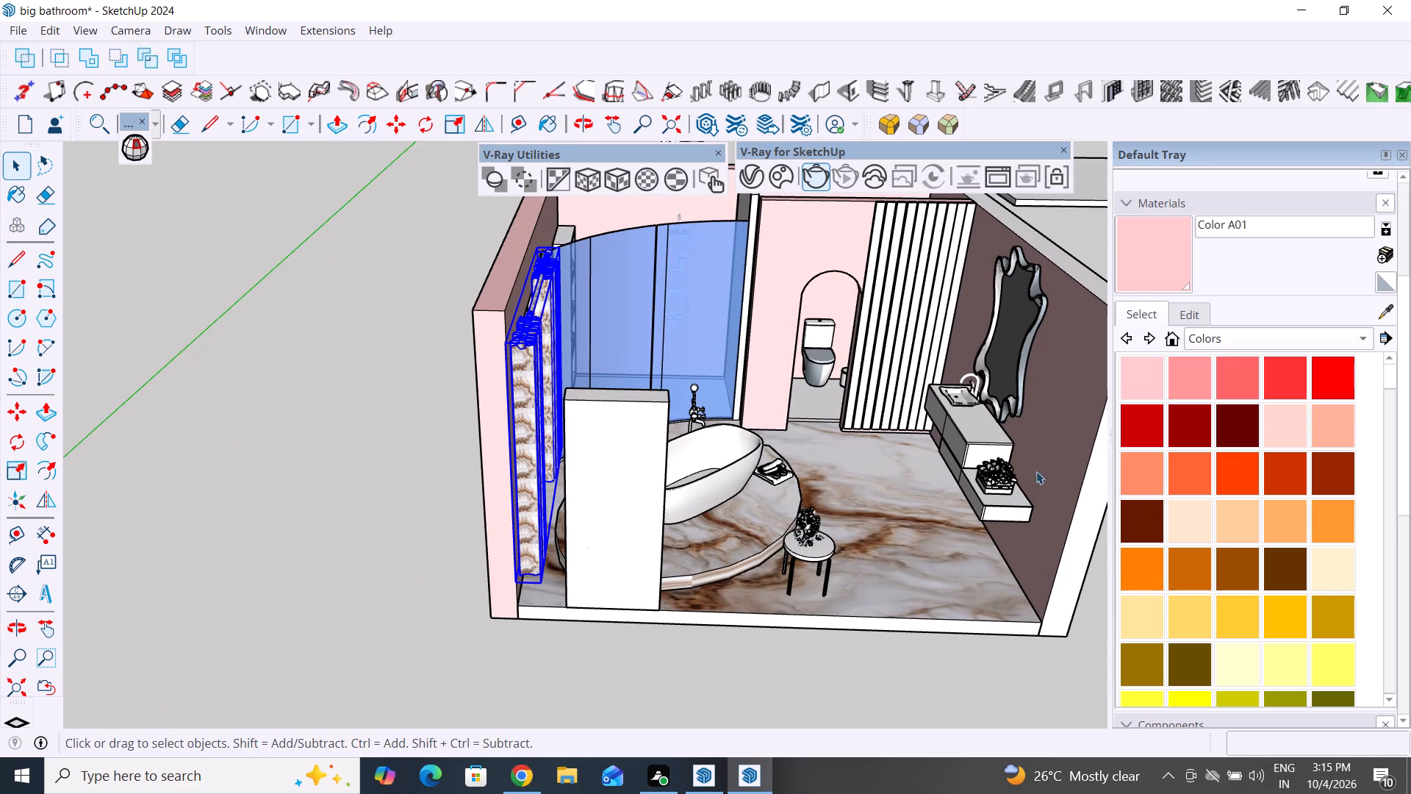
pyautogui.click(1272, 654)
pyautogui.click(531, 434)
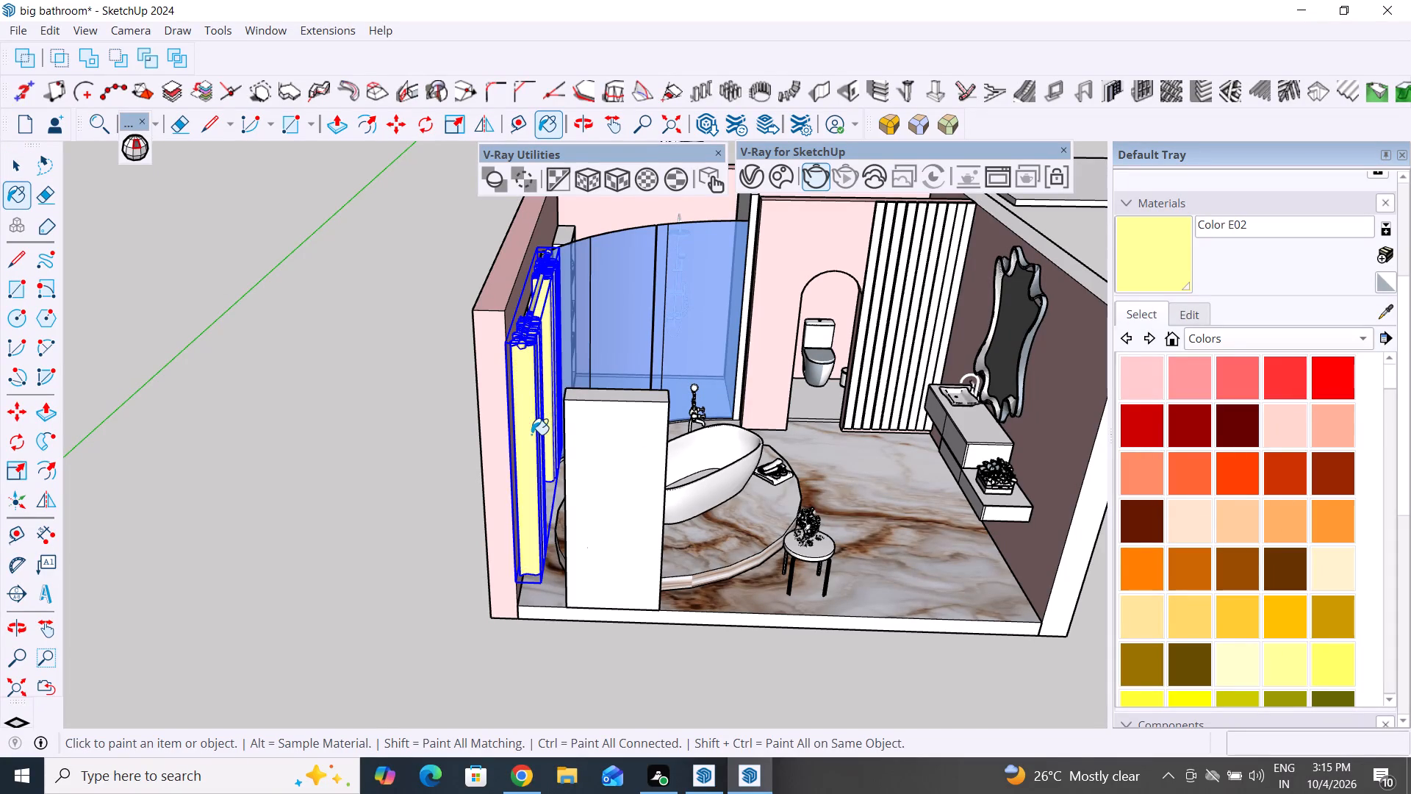
# Paint the curtains with the light yellow Color D02 and clear the selection.
pyautogui.click(1138, 615)
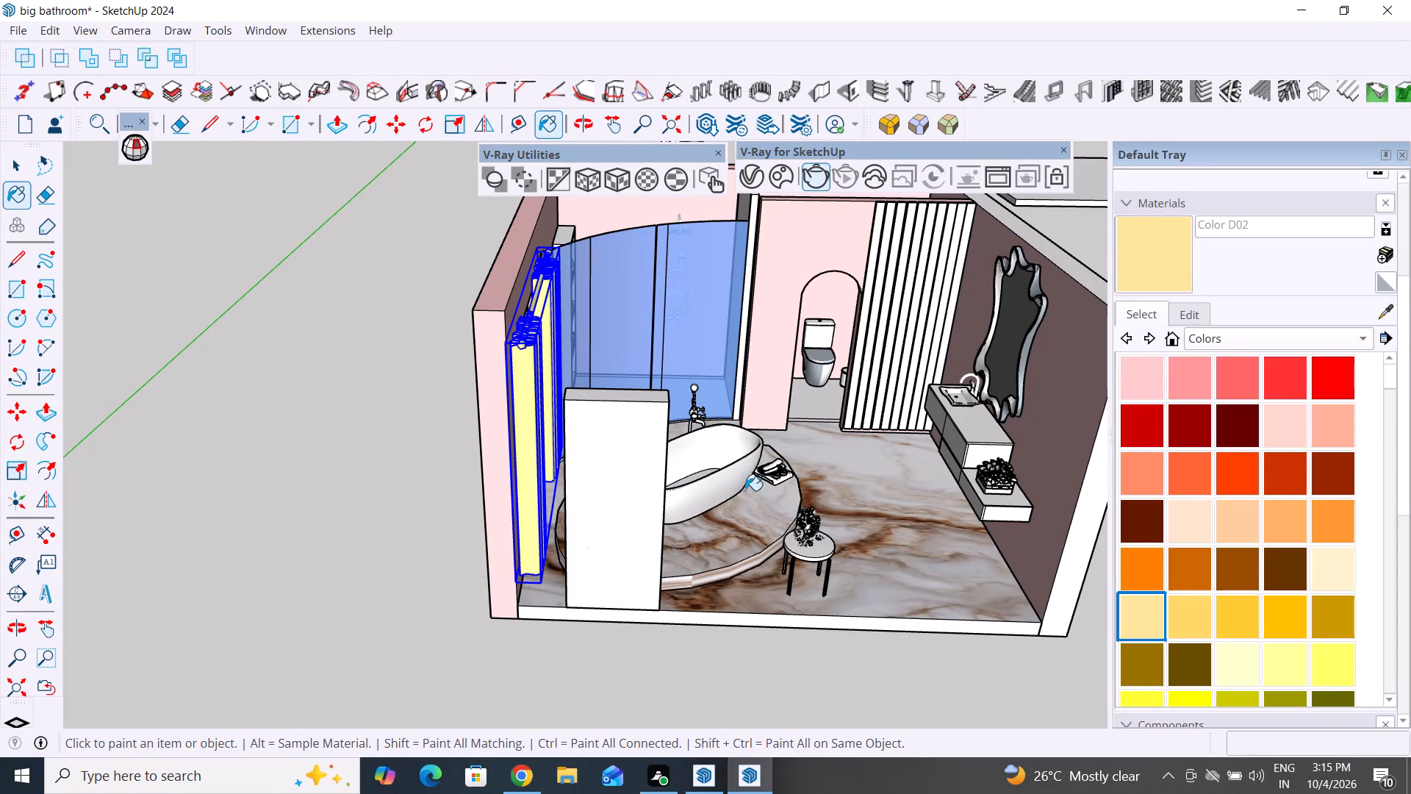
pyautogui.click(530, 454)
pyautogui.scroll(-4, 472, 507)
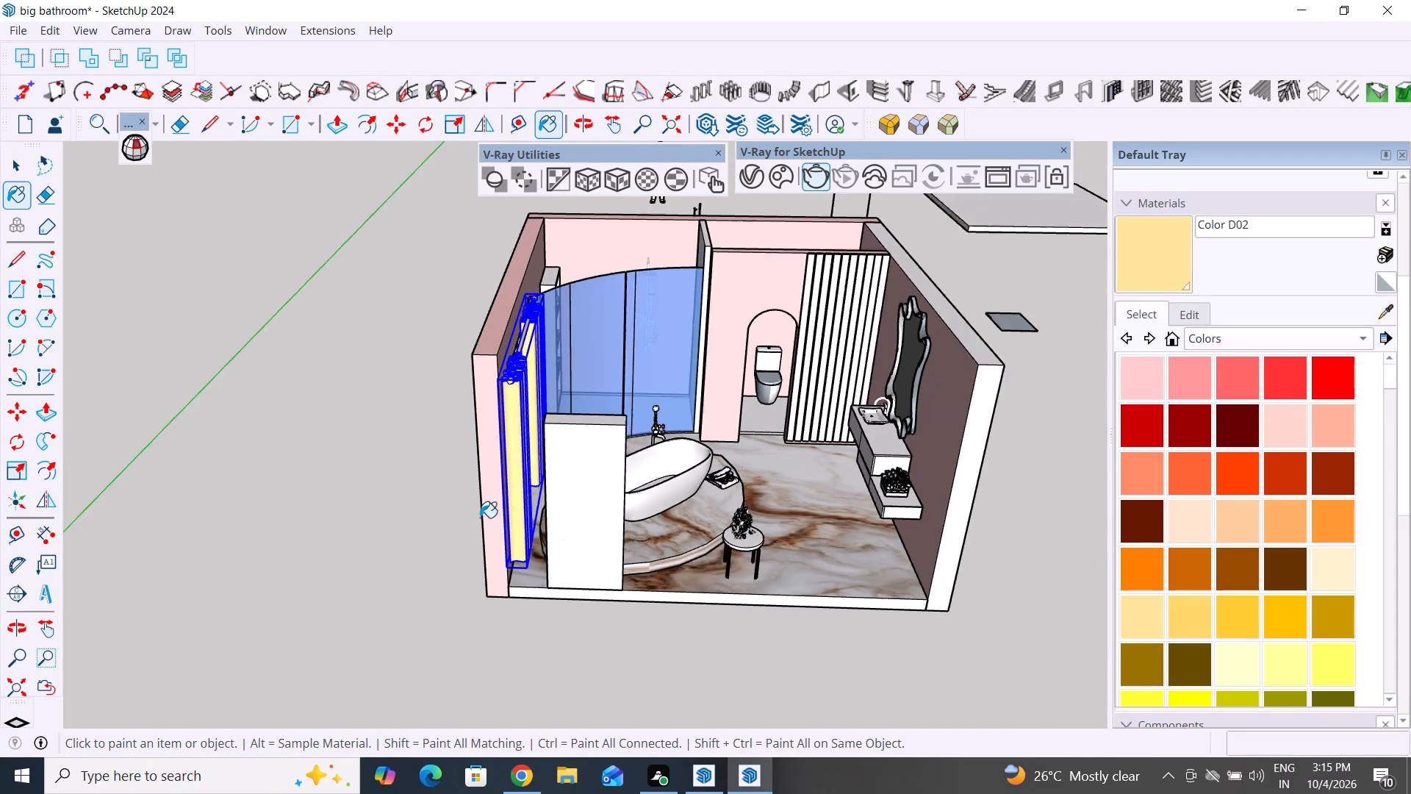
pyautogui.moveTo(499, 540); pyautogui.dragTo(409, 593, button='middle')
pyautogui.scroll(13, 414, 512)
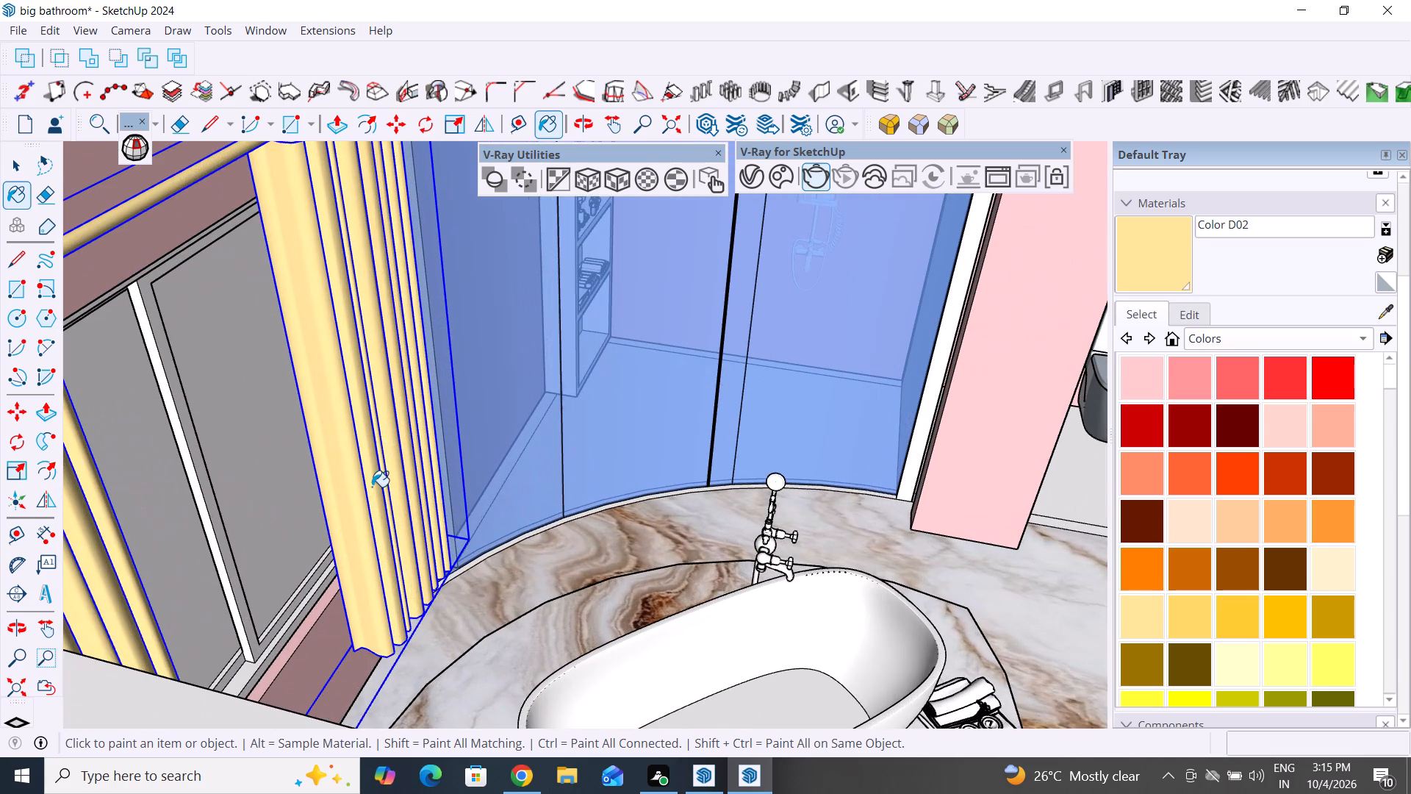
pyautogui.scroll(-5, 711, 566)
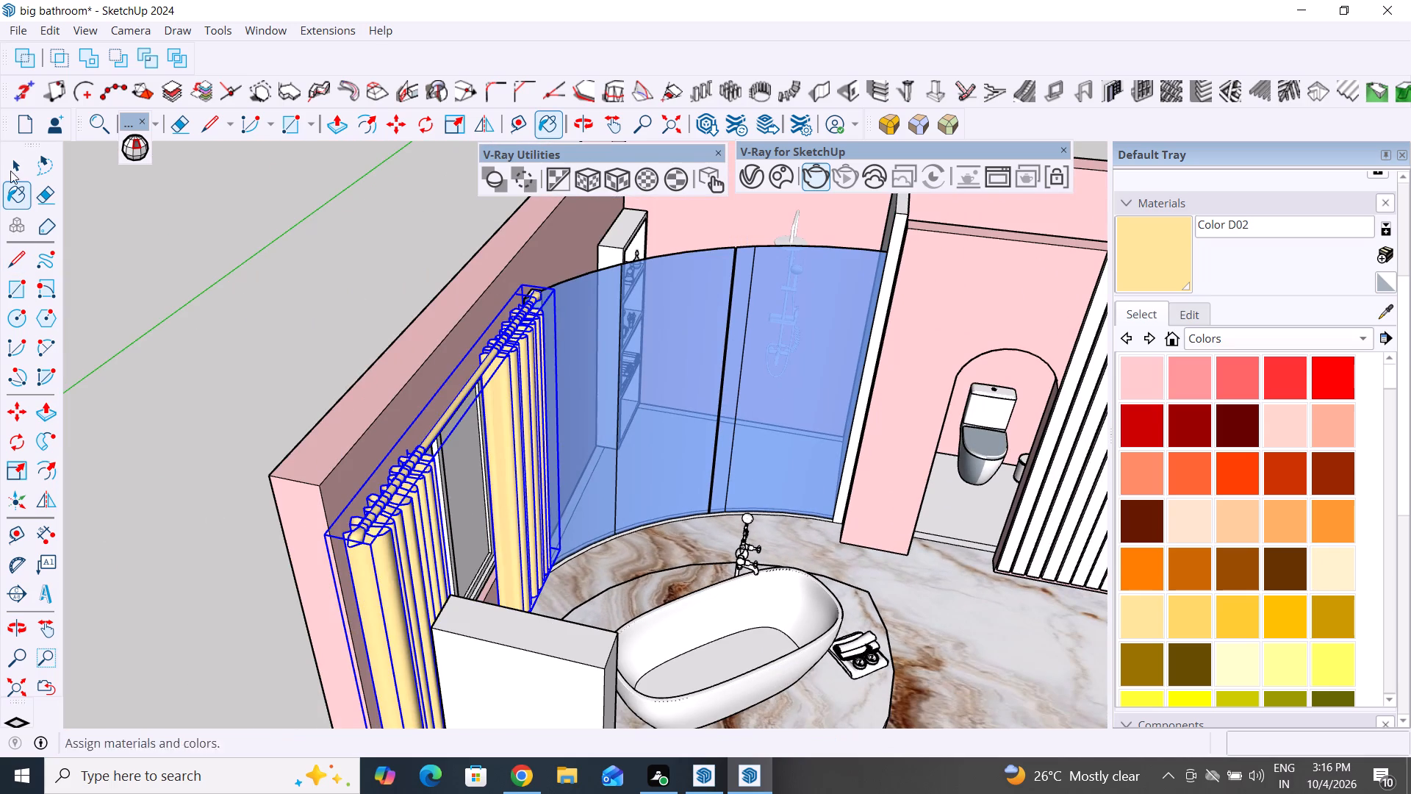
pyautogui.click(12, 167)
pyautogui.click(139, 325)
# Open the pink partition wall with the arched toilet doorway for editing and select its front face.
pyautogui.scroll(-4, 688, 465)
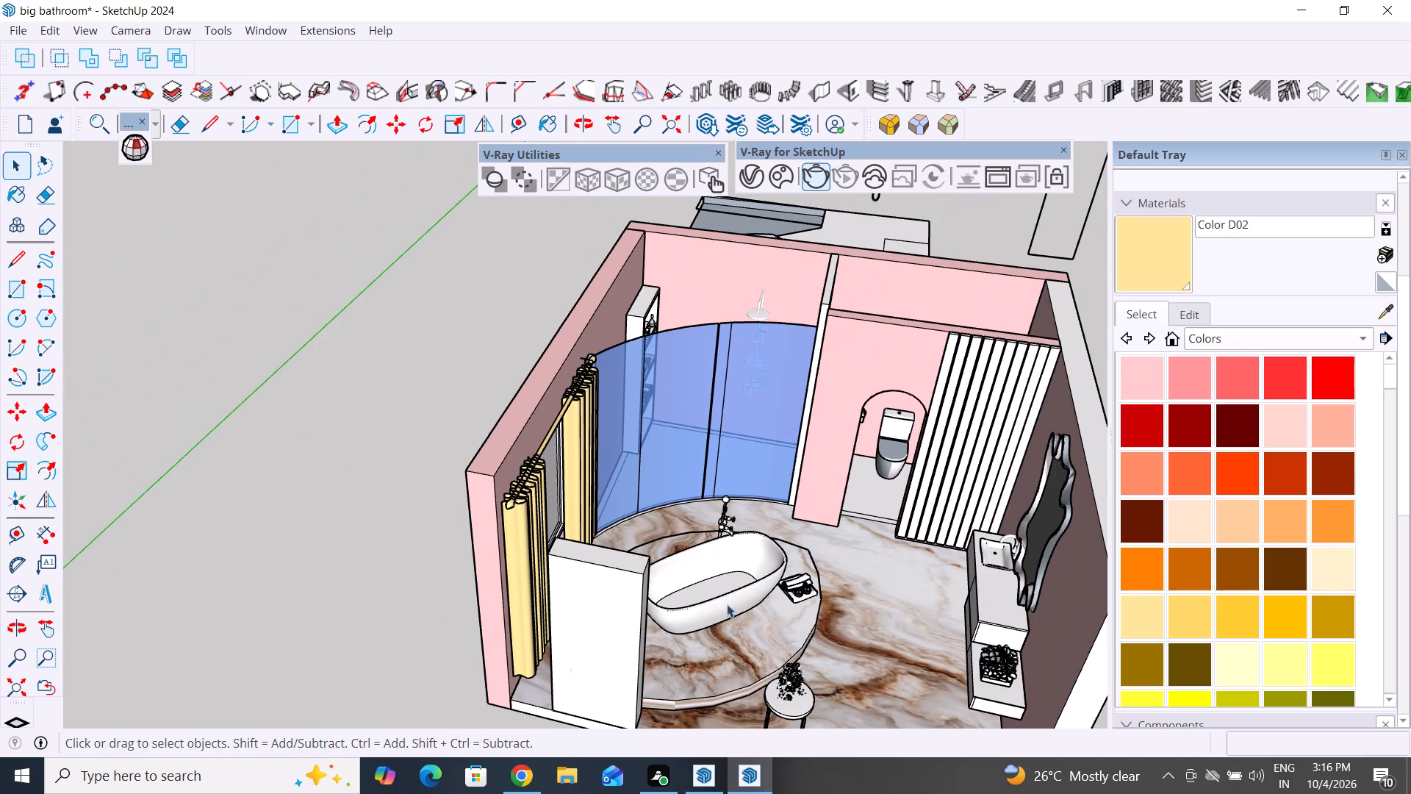
pyautogui.moveTo(800, 634); pyautogui.dragTo(766, 593, button='middle')
pyautogui.scroll(-4, 766, 593)
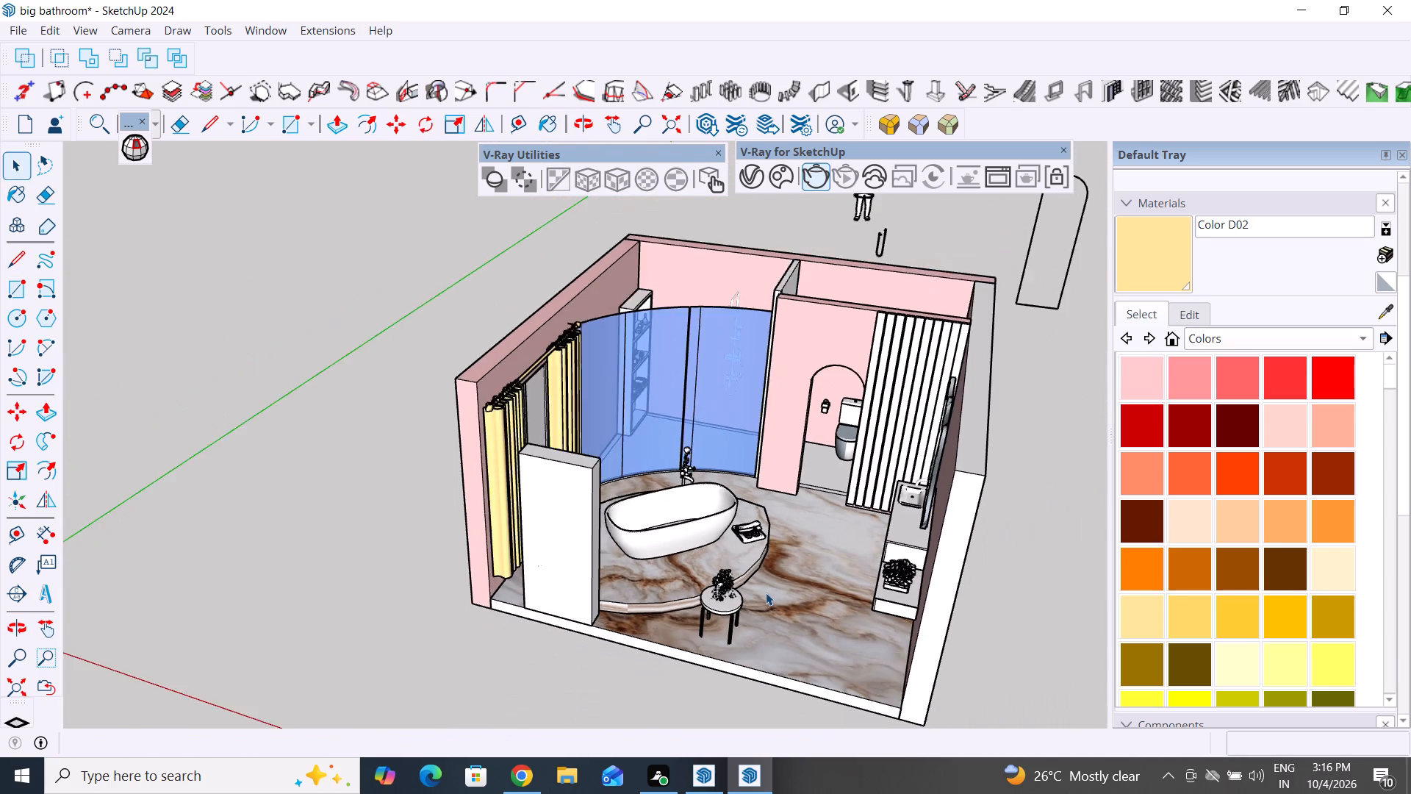
pyautogui.moveTo(773, 603); pyautogui.dragTo(956, 583, button='middle')
pyautogui.scroll(-4, 741, 512)
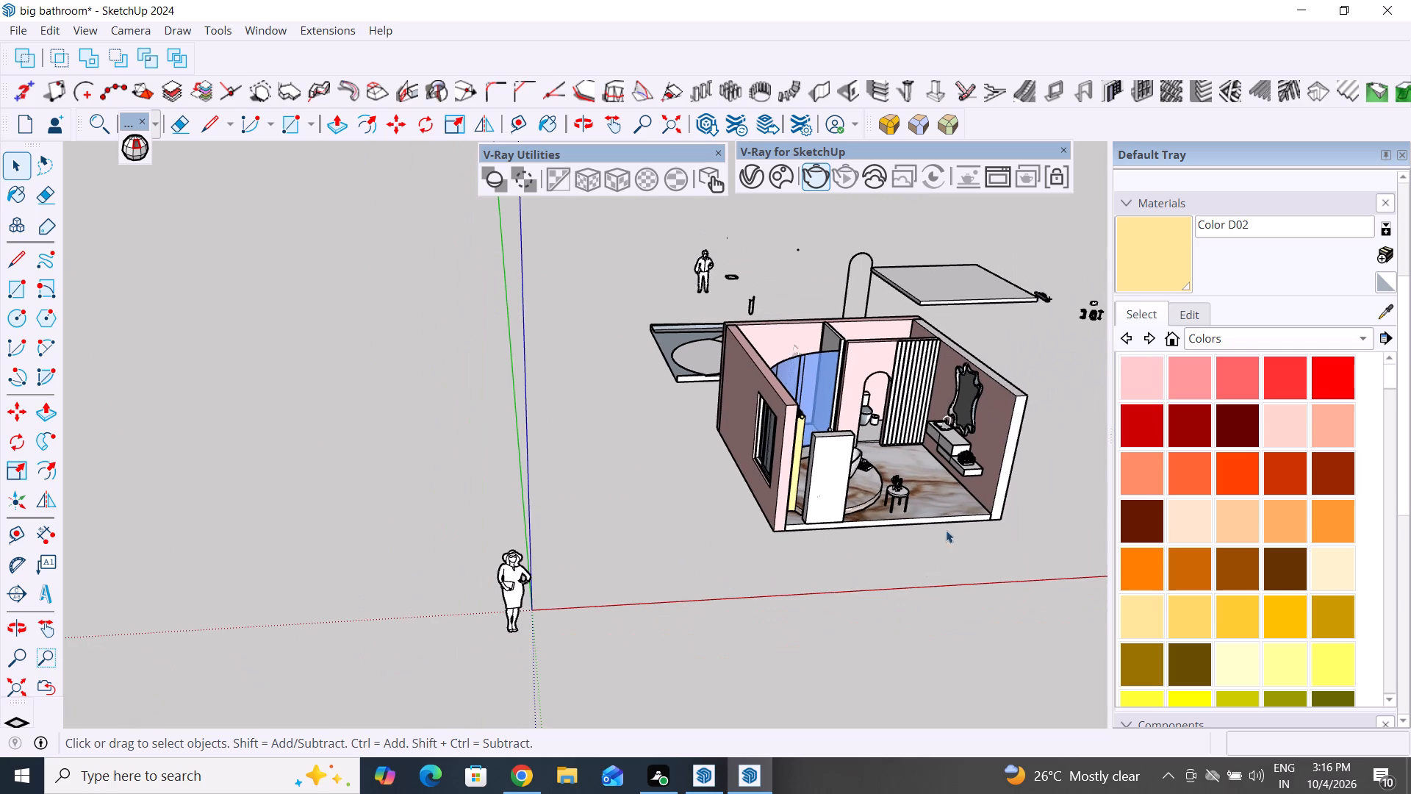
pyautogui.moveTo(969, 454); pyautogui.dragTo(964, 423, button='middle')
pyautogui.scroll(7, 955, 365)
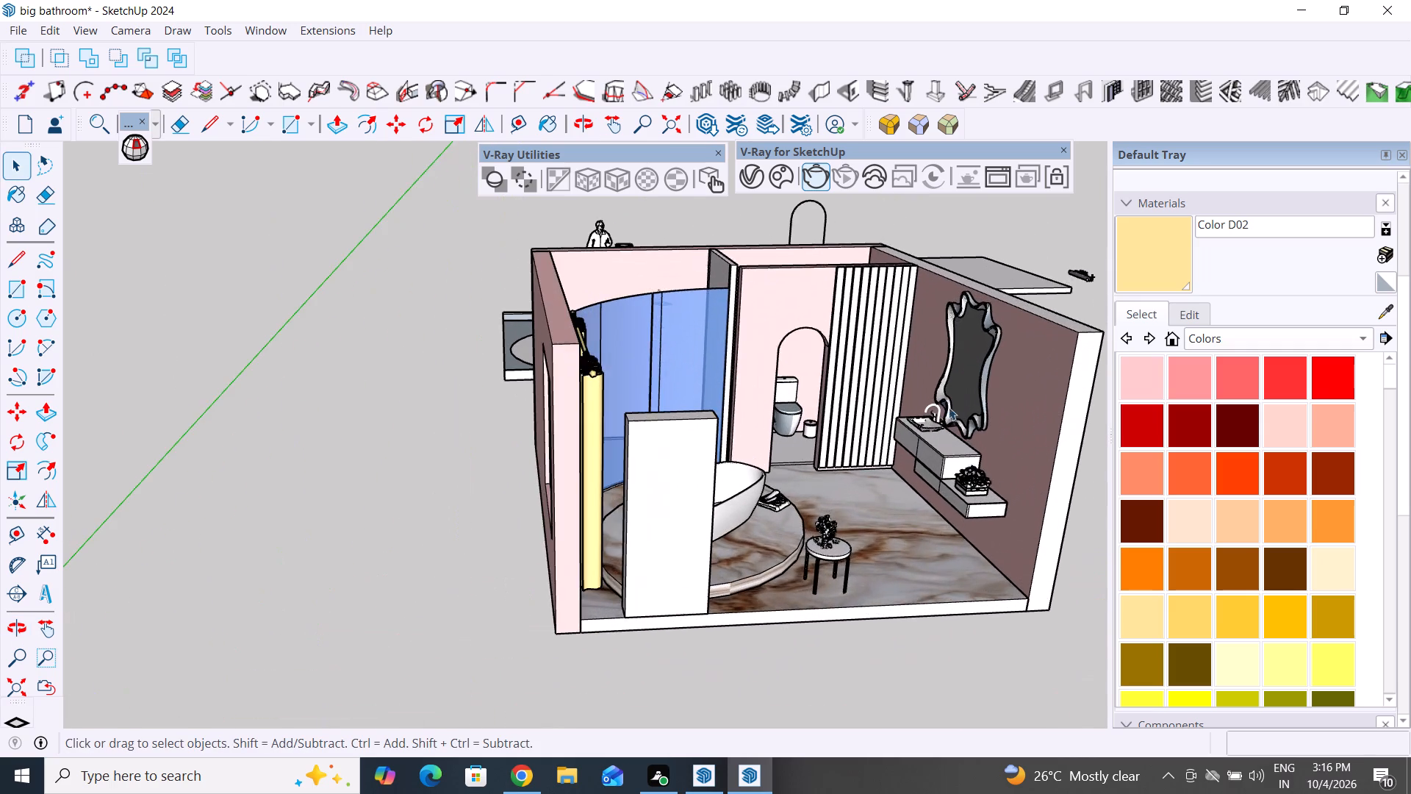
pyautogui.moveTo(936, 457); pyautogui.dragTo(907, 518, button='middle')
pyautogui.scroll(4, 909, 343)
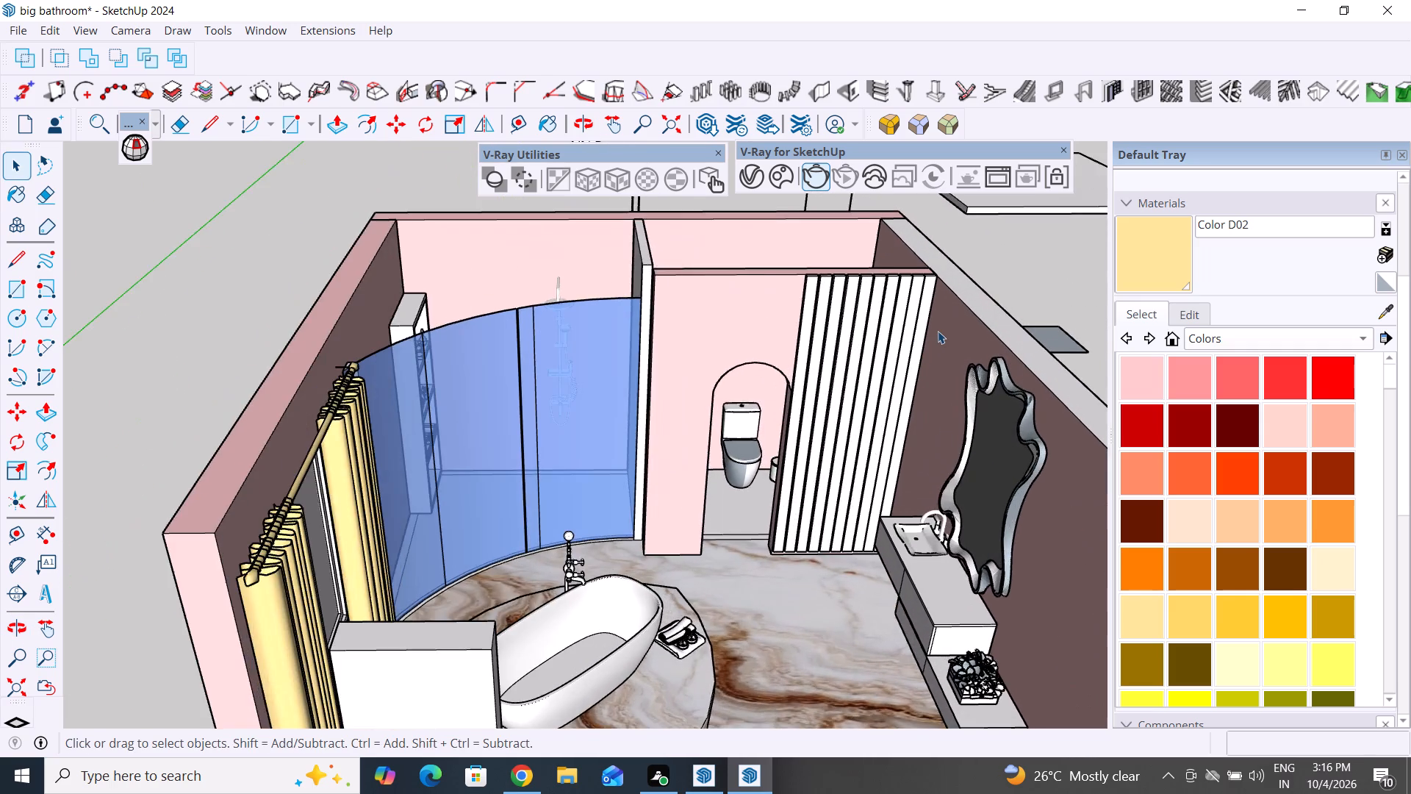
pyautogui.scroll(9, 936, 325)
pyautogui.click(586, 321)
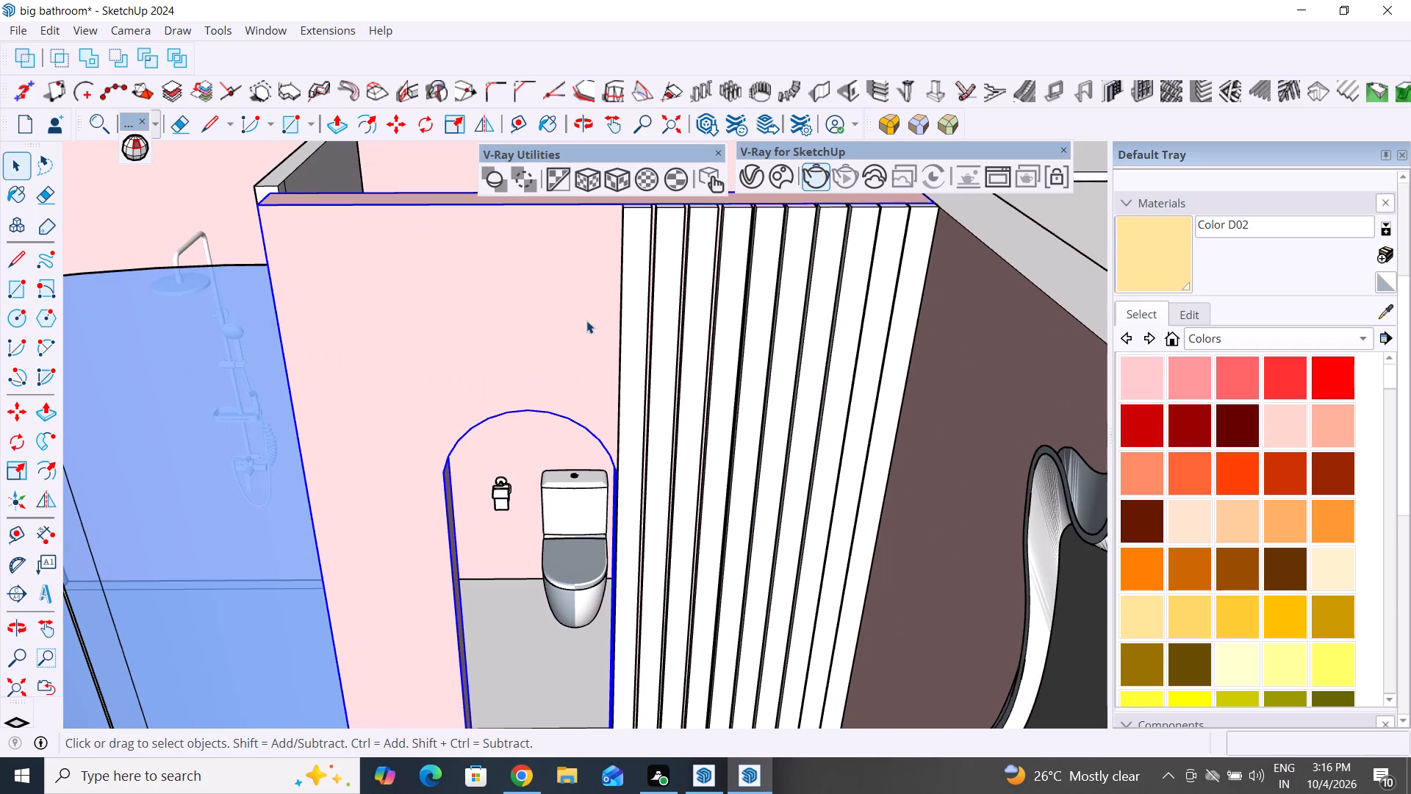
pyautogui.doubleClick(520, 323)
pyautogui.click(520, 323)
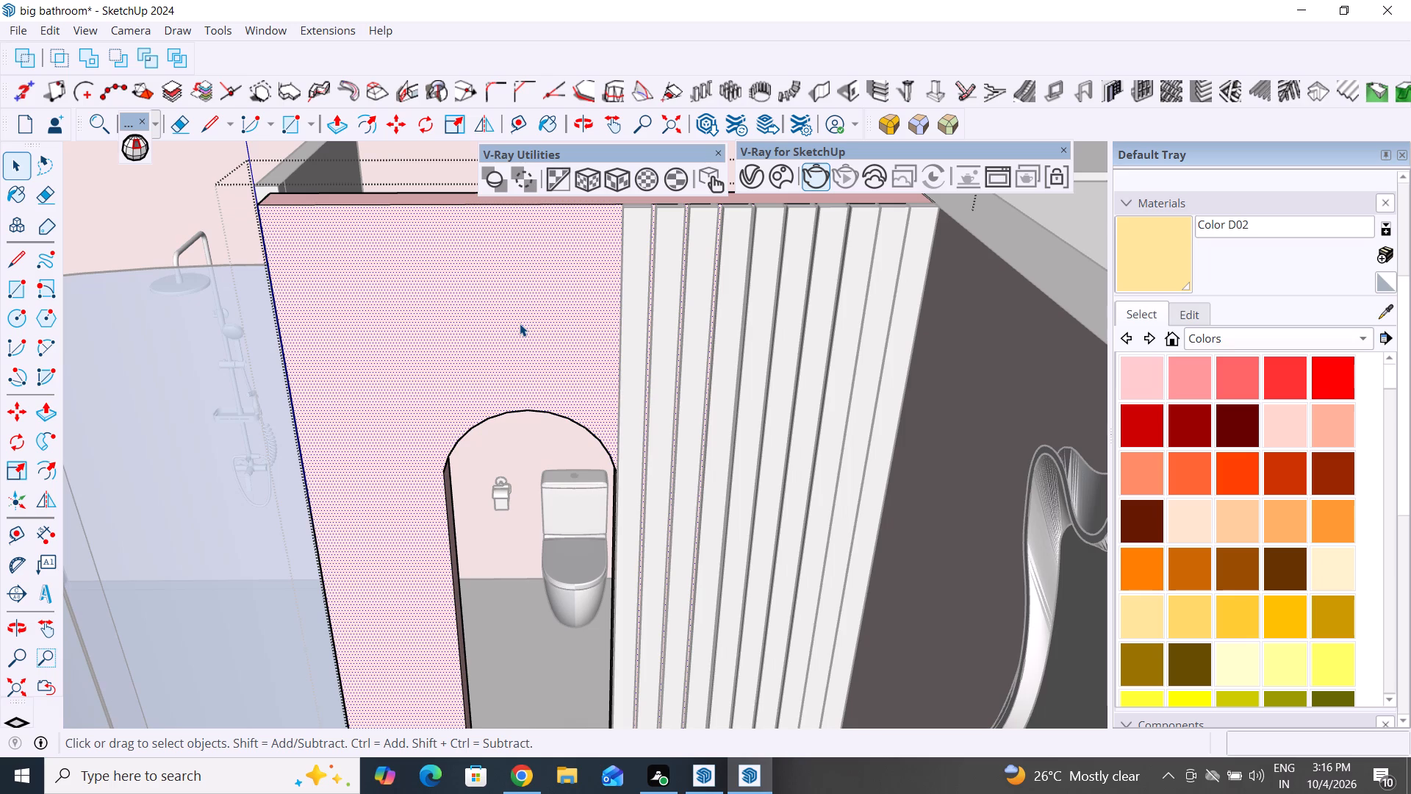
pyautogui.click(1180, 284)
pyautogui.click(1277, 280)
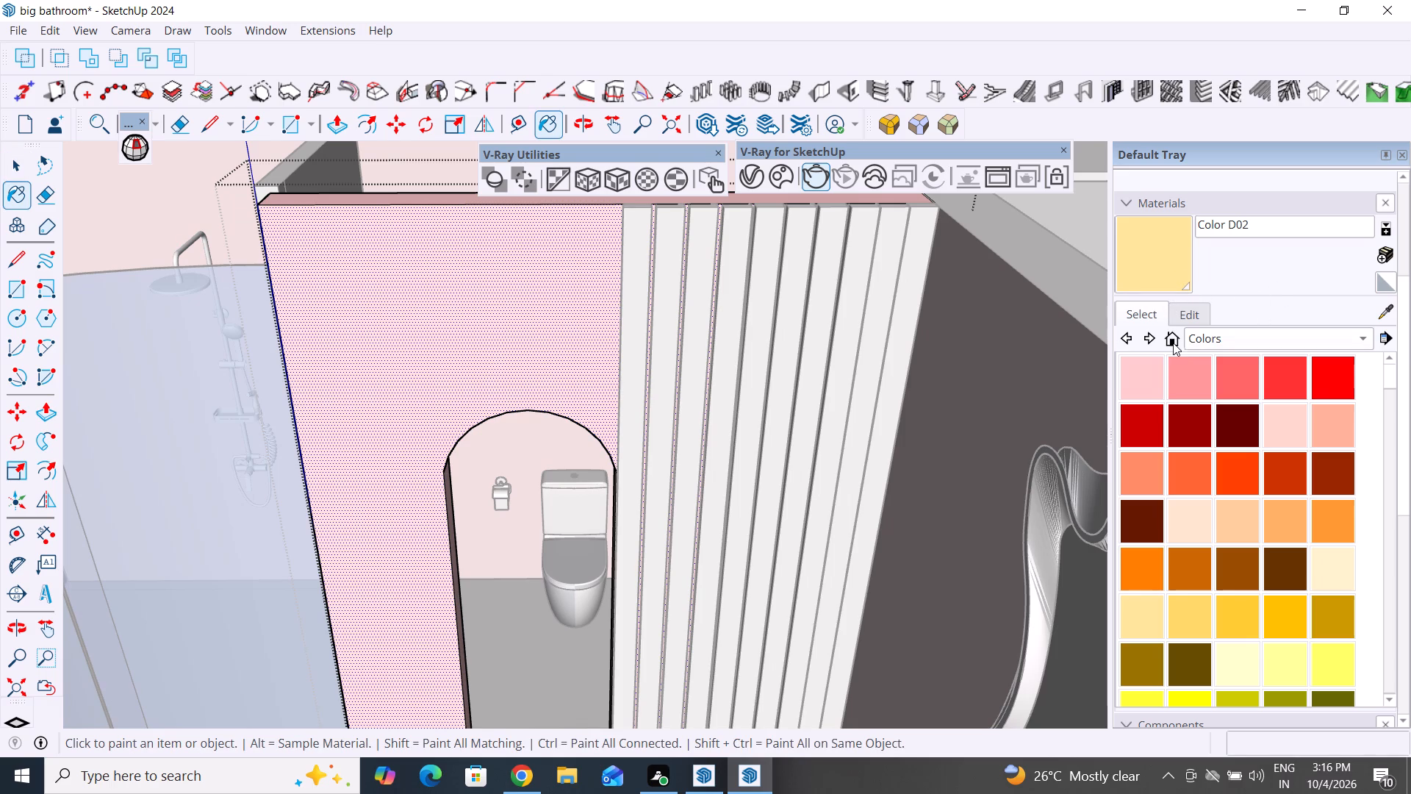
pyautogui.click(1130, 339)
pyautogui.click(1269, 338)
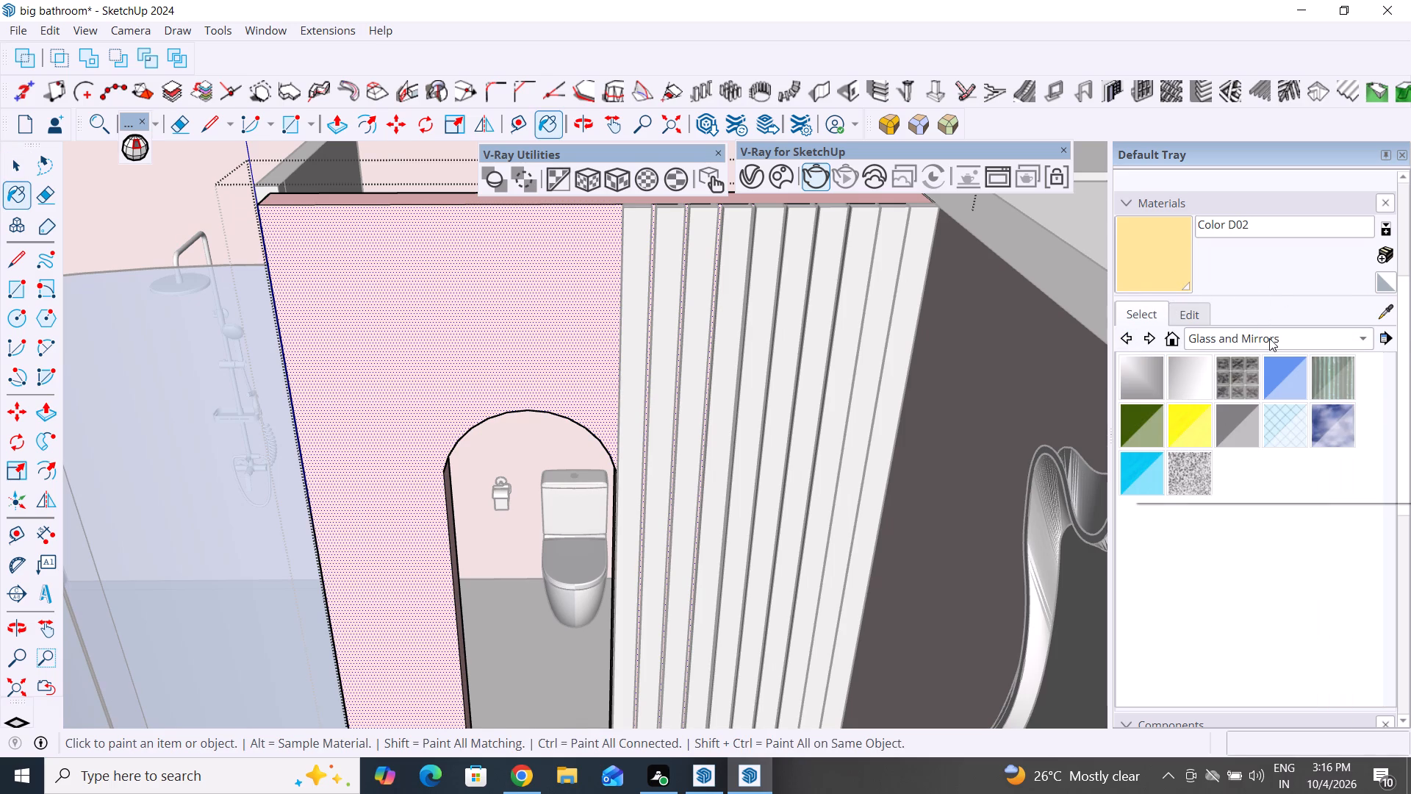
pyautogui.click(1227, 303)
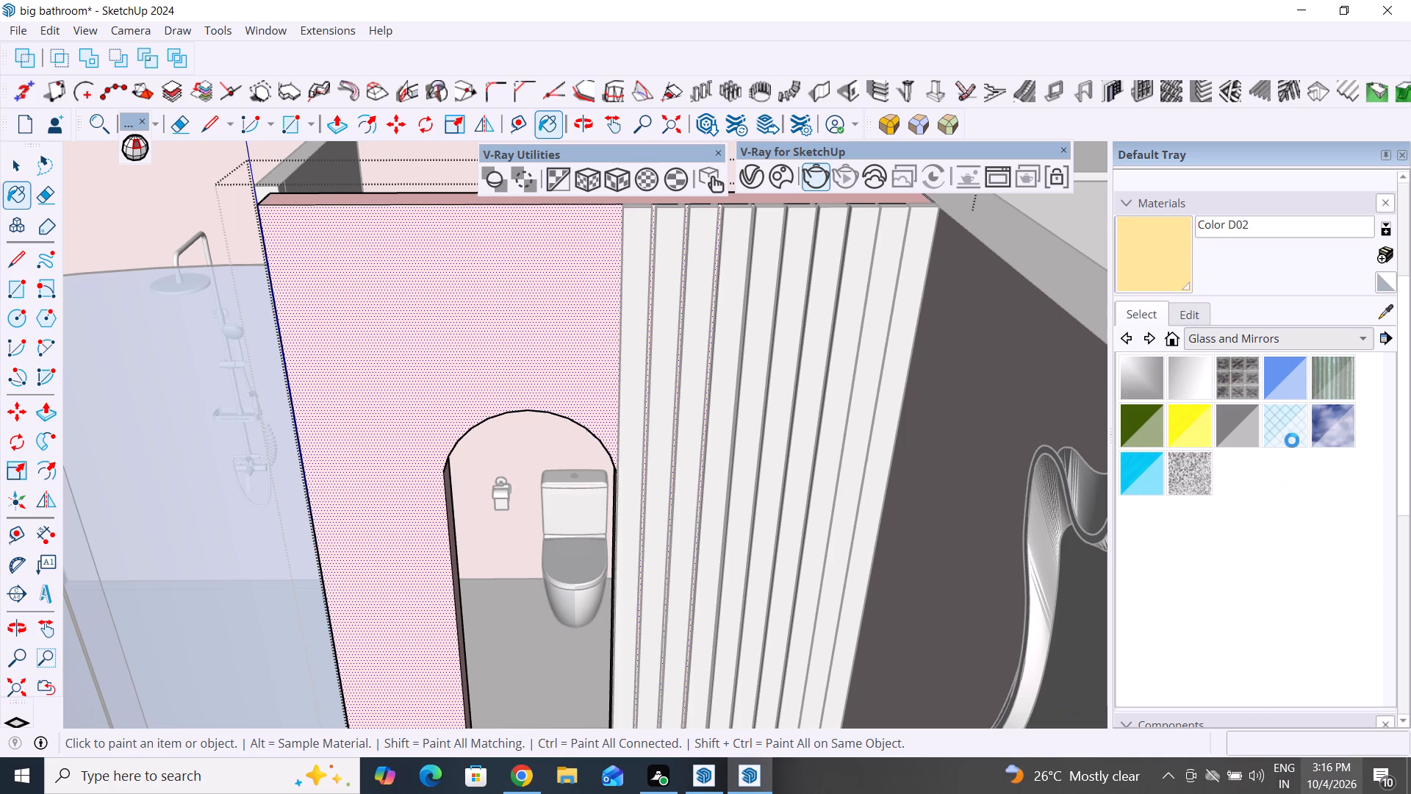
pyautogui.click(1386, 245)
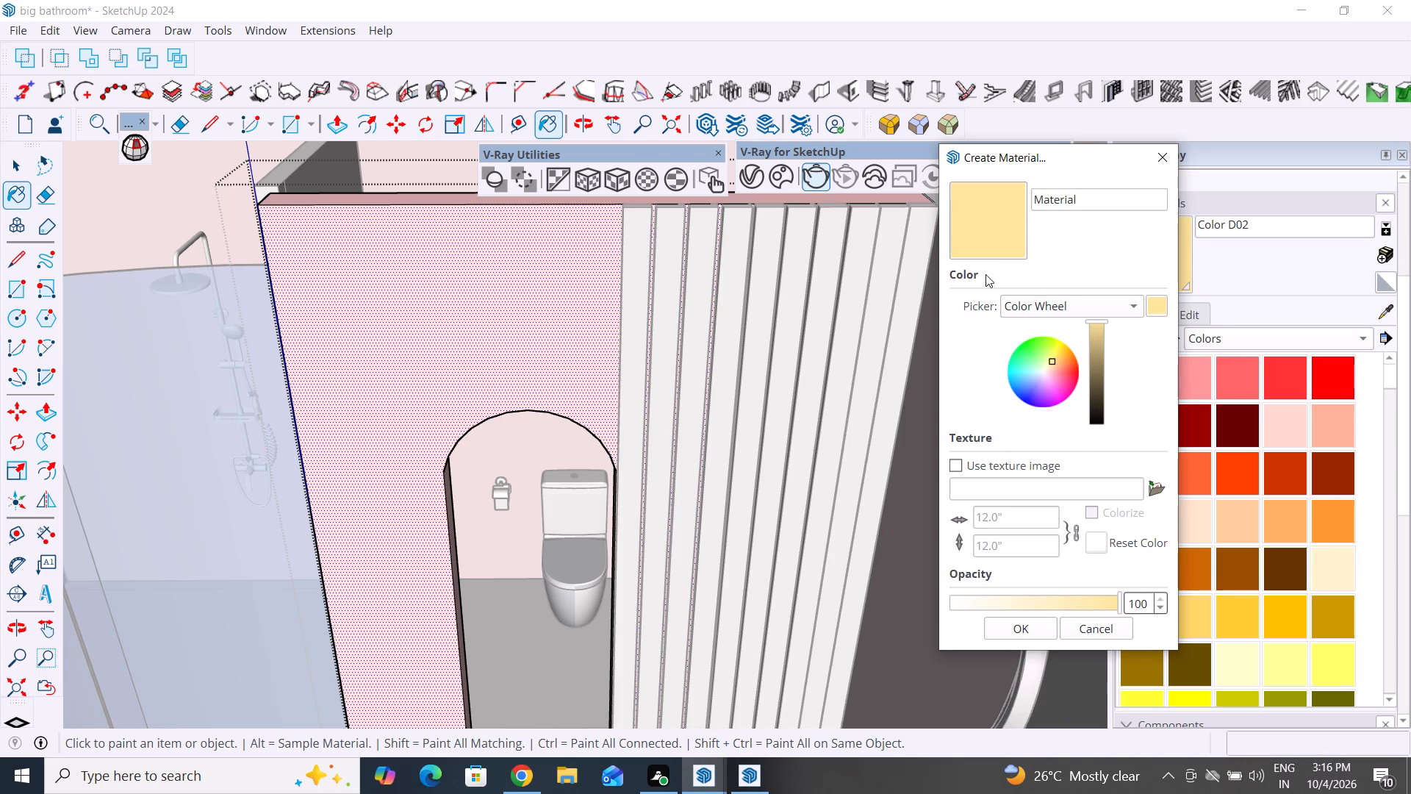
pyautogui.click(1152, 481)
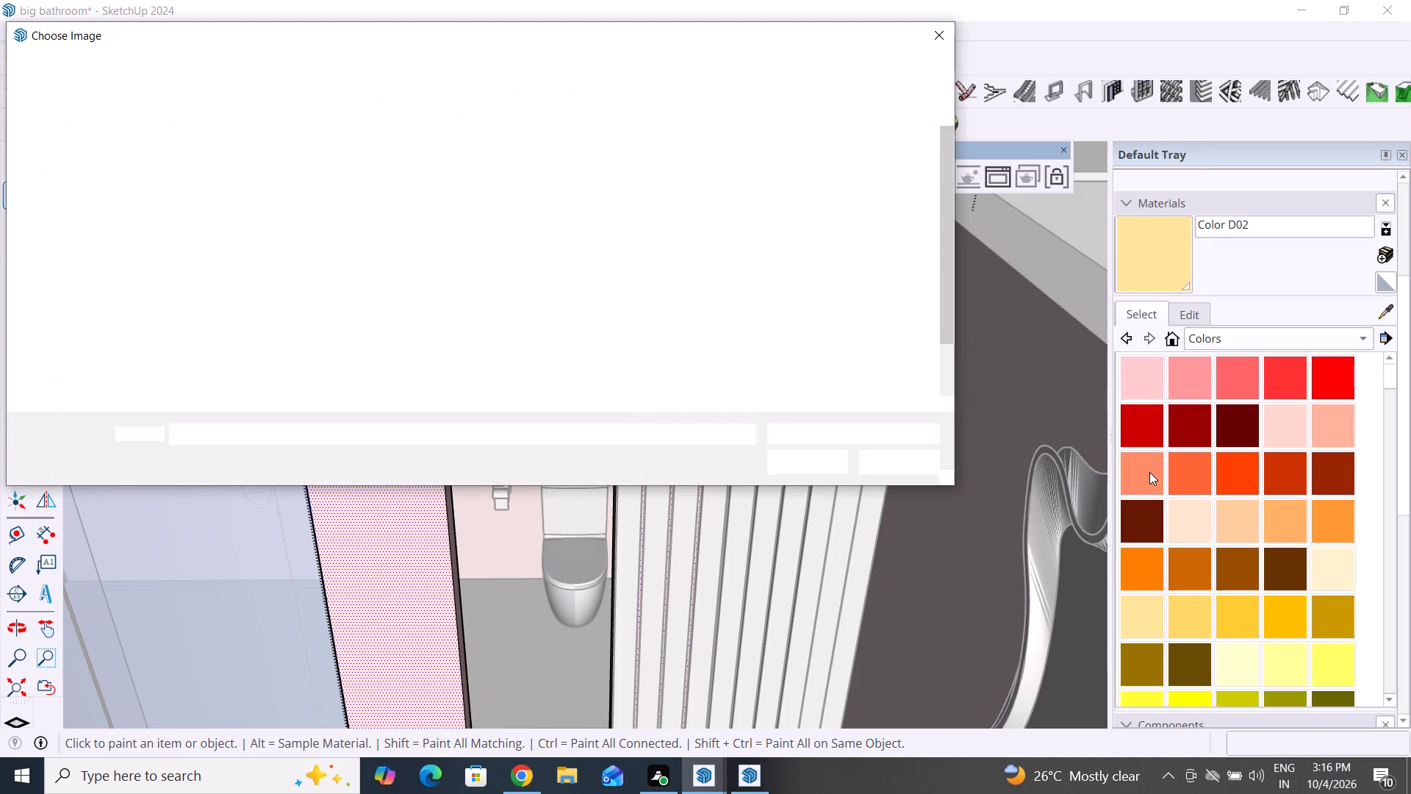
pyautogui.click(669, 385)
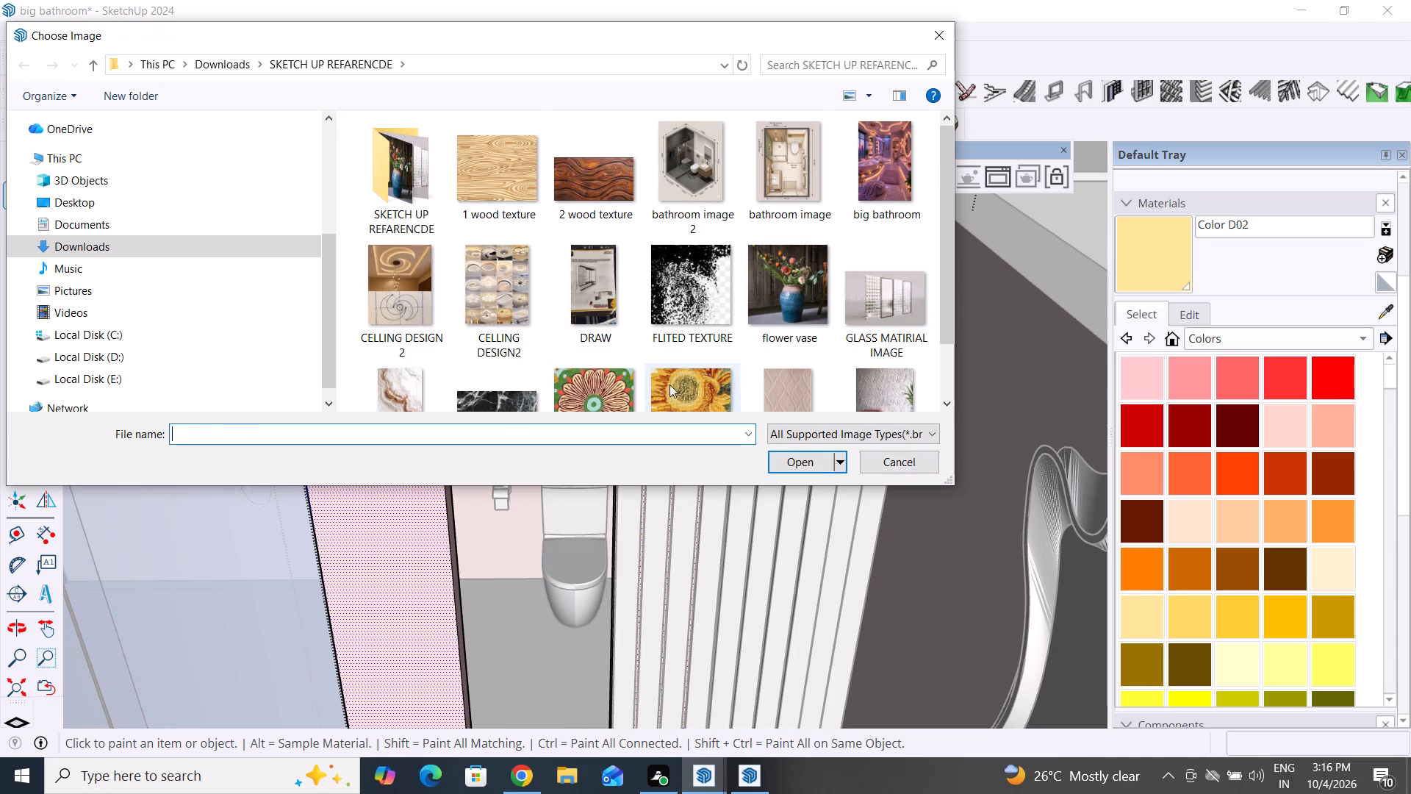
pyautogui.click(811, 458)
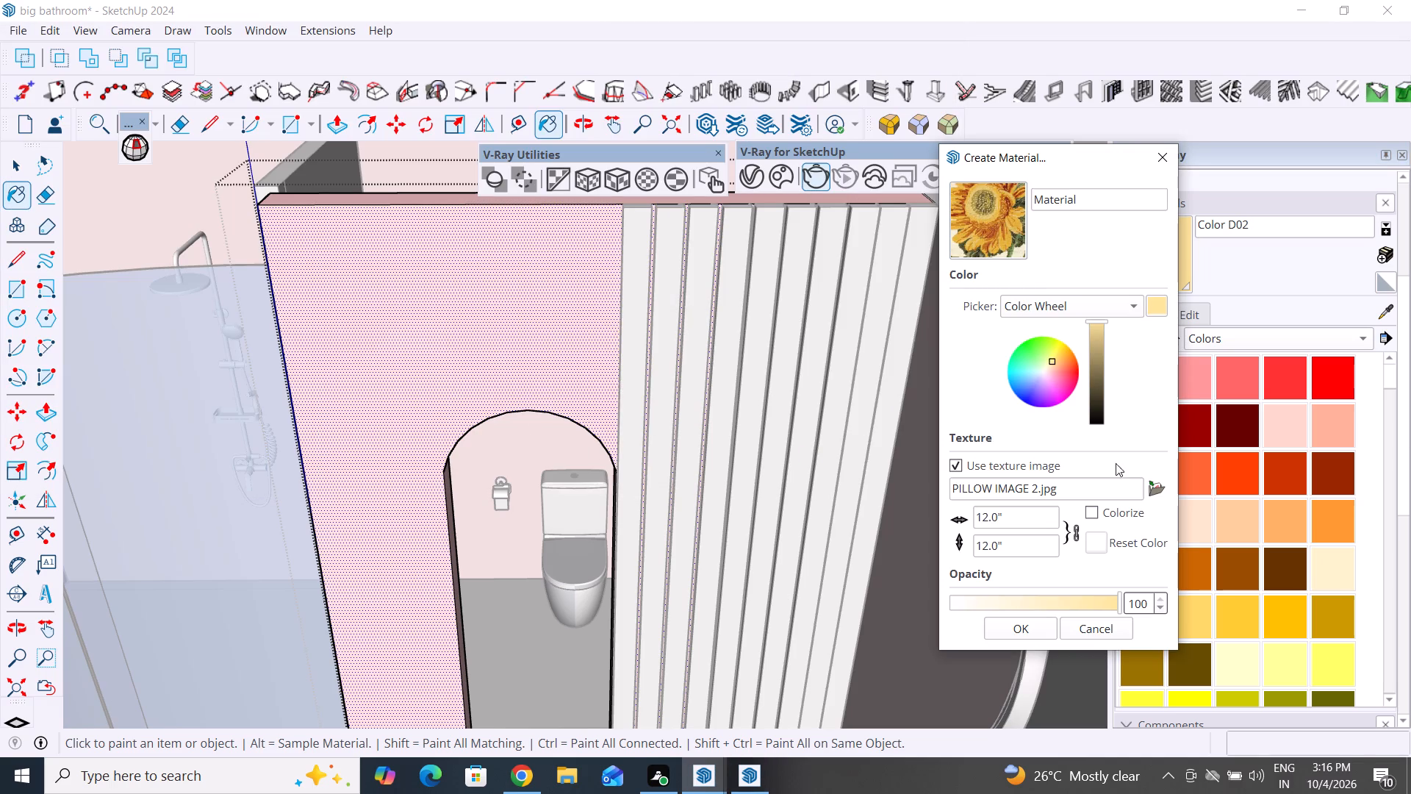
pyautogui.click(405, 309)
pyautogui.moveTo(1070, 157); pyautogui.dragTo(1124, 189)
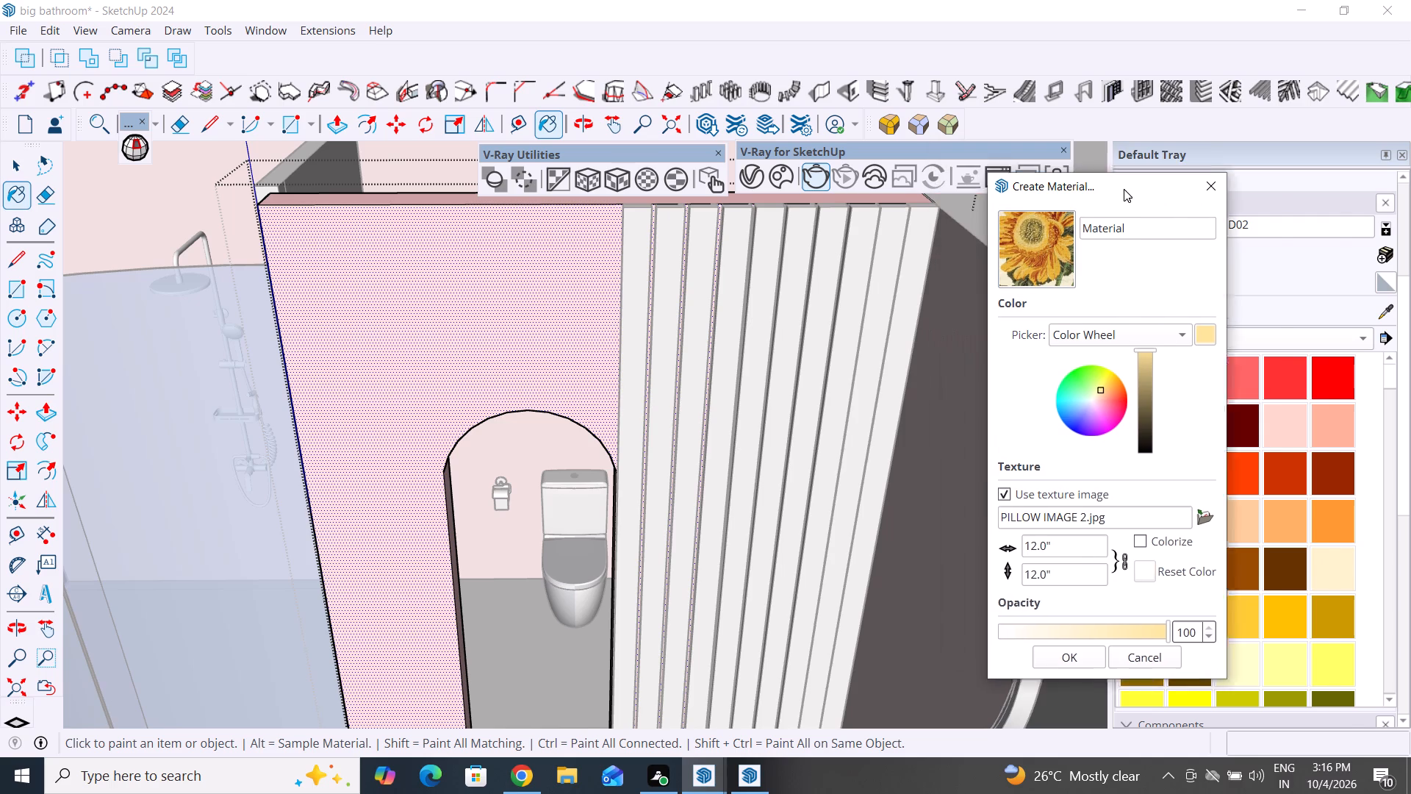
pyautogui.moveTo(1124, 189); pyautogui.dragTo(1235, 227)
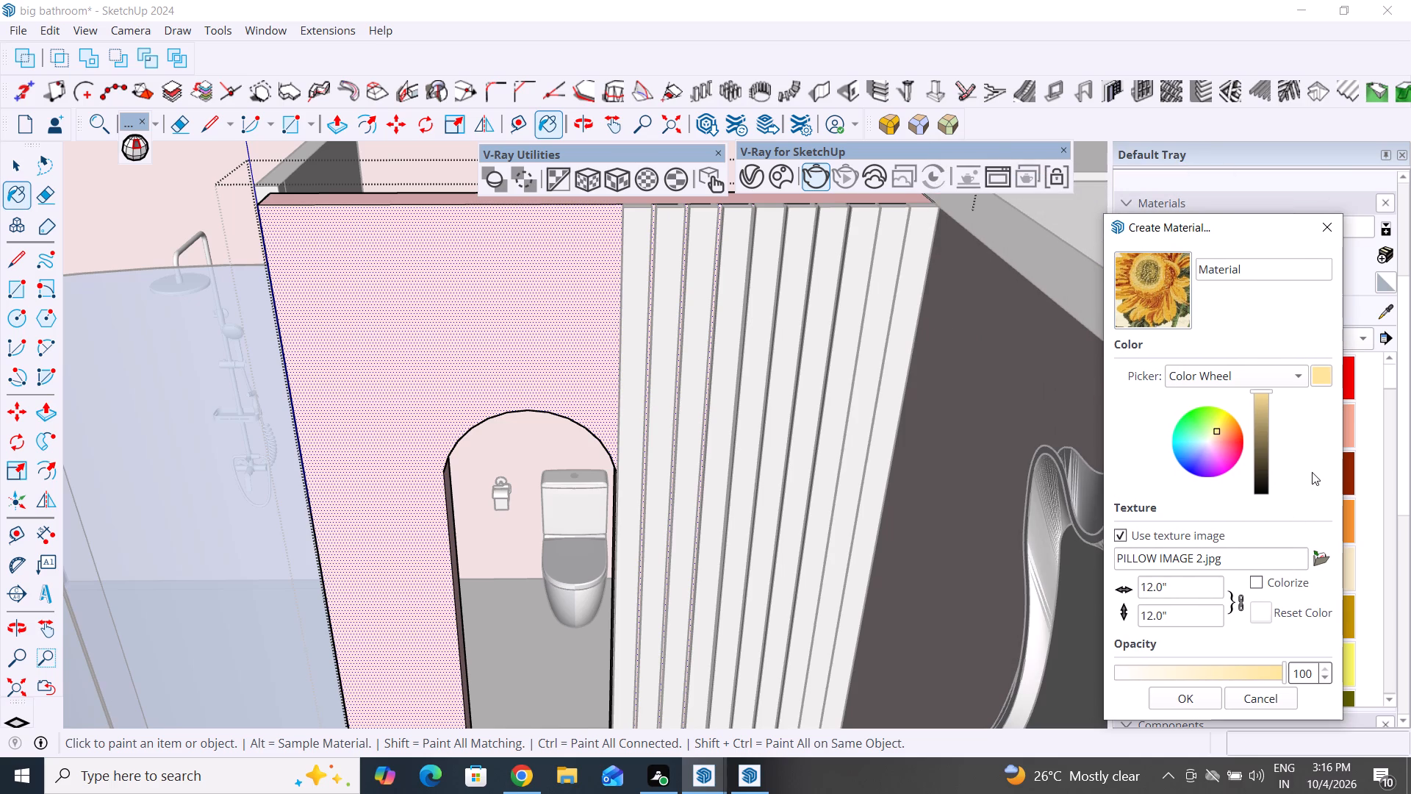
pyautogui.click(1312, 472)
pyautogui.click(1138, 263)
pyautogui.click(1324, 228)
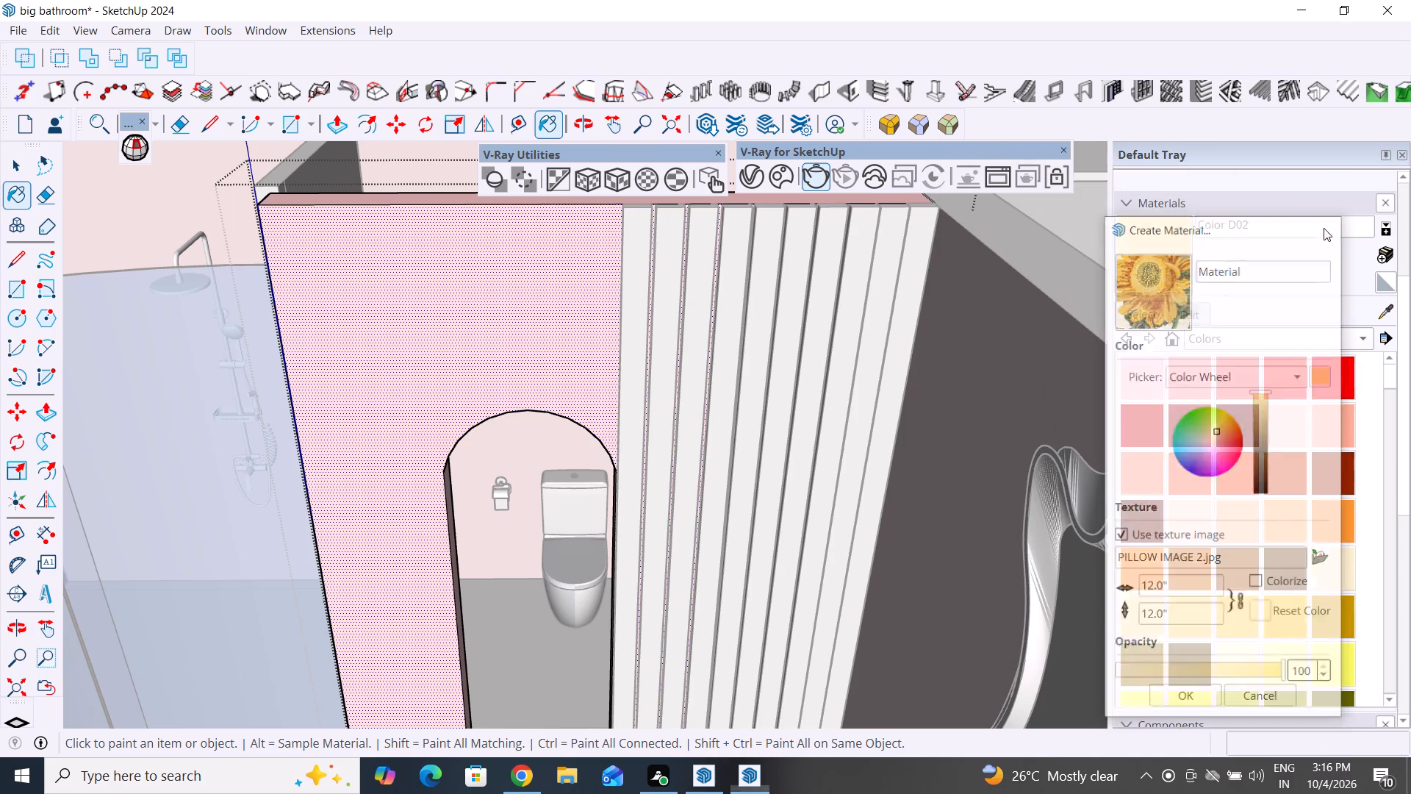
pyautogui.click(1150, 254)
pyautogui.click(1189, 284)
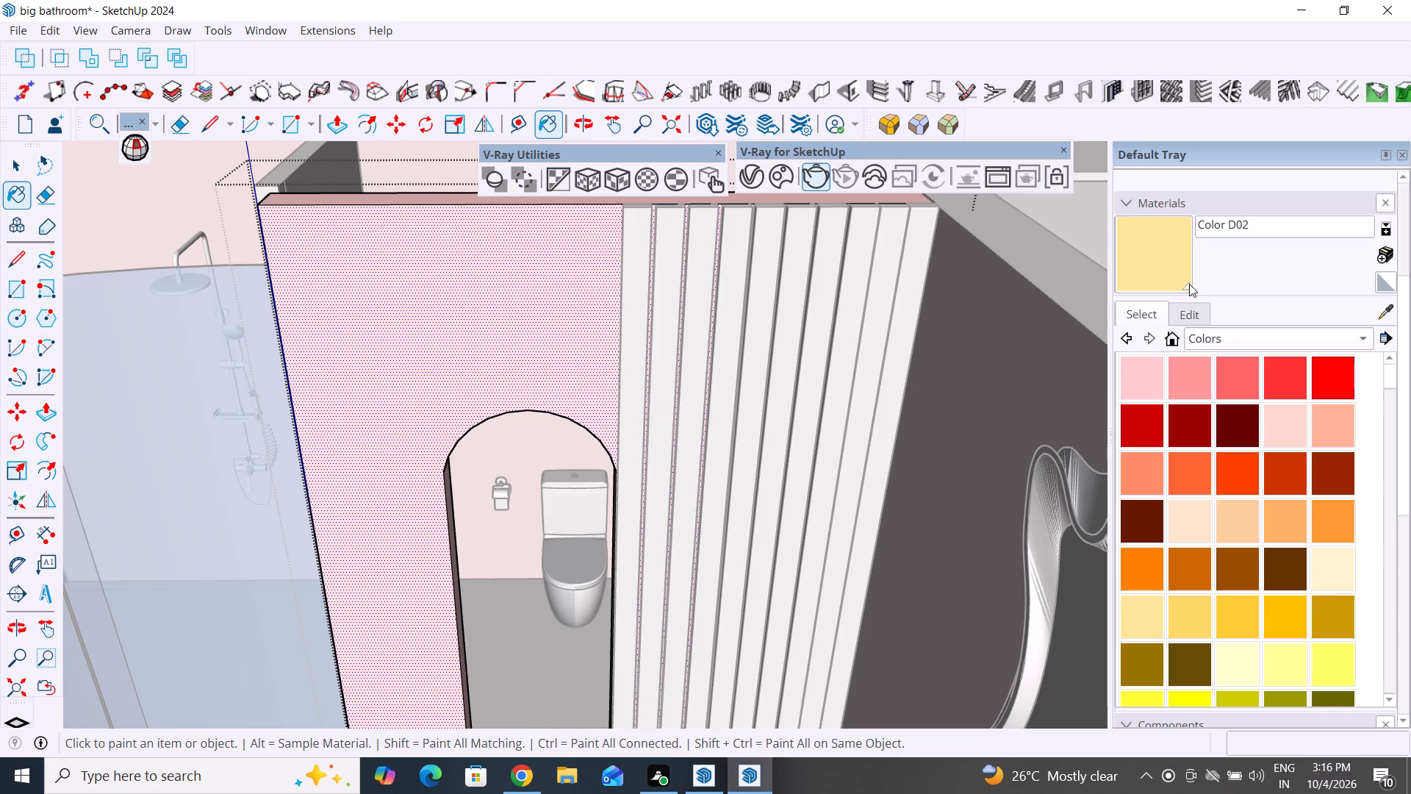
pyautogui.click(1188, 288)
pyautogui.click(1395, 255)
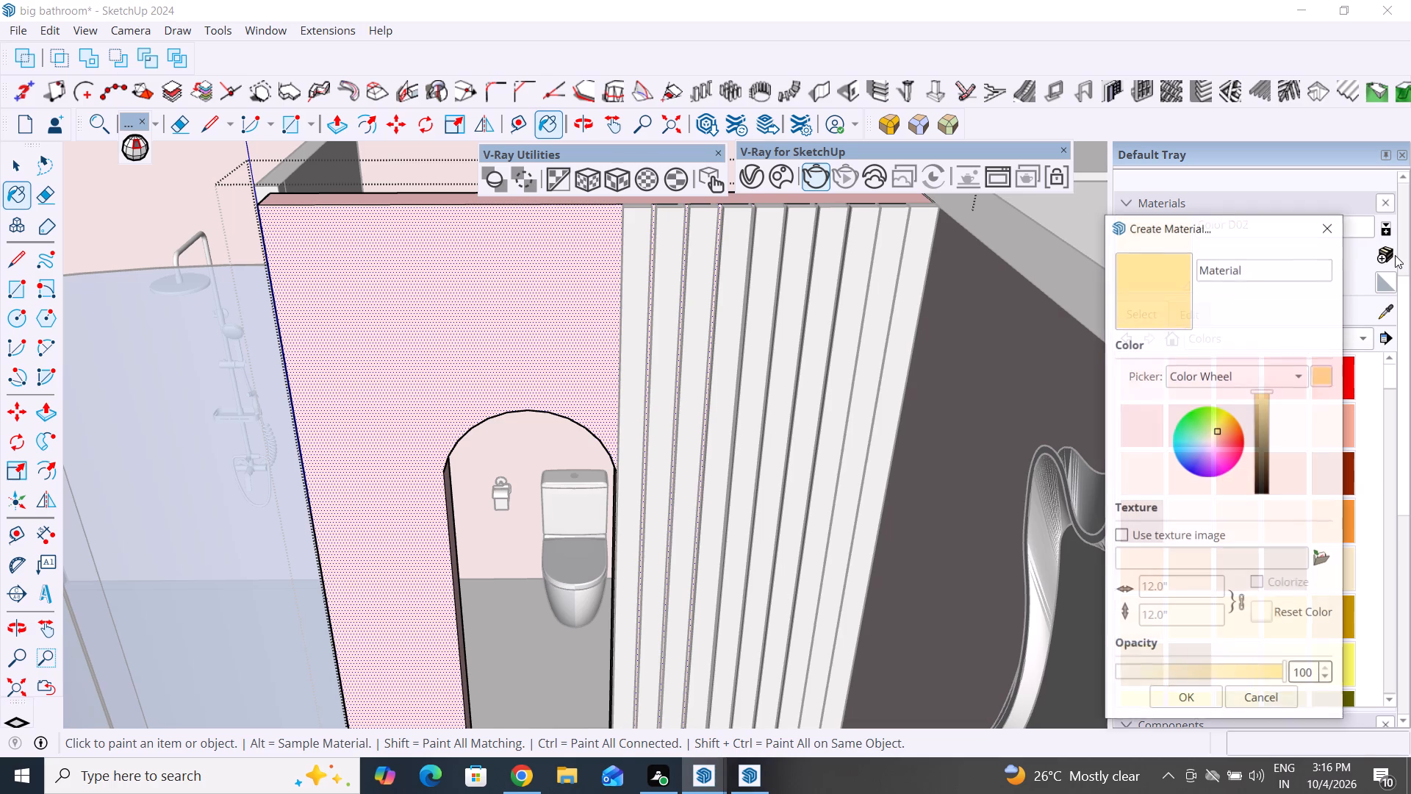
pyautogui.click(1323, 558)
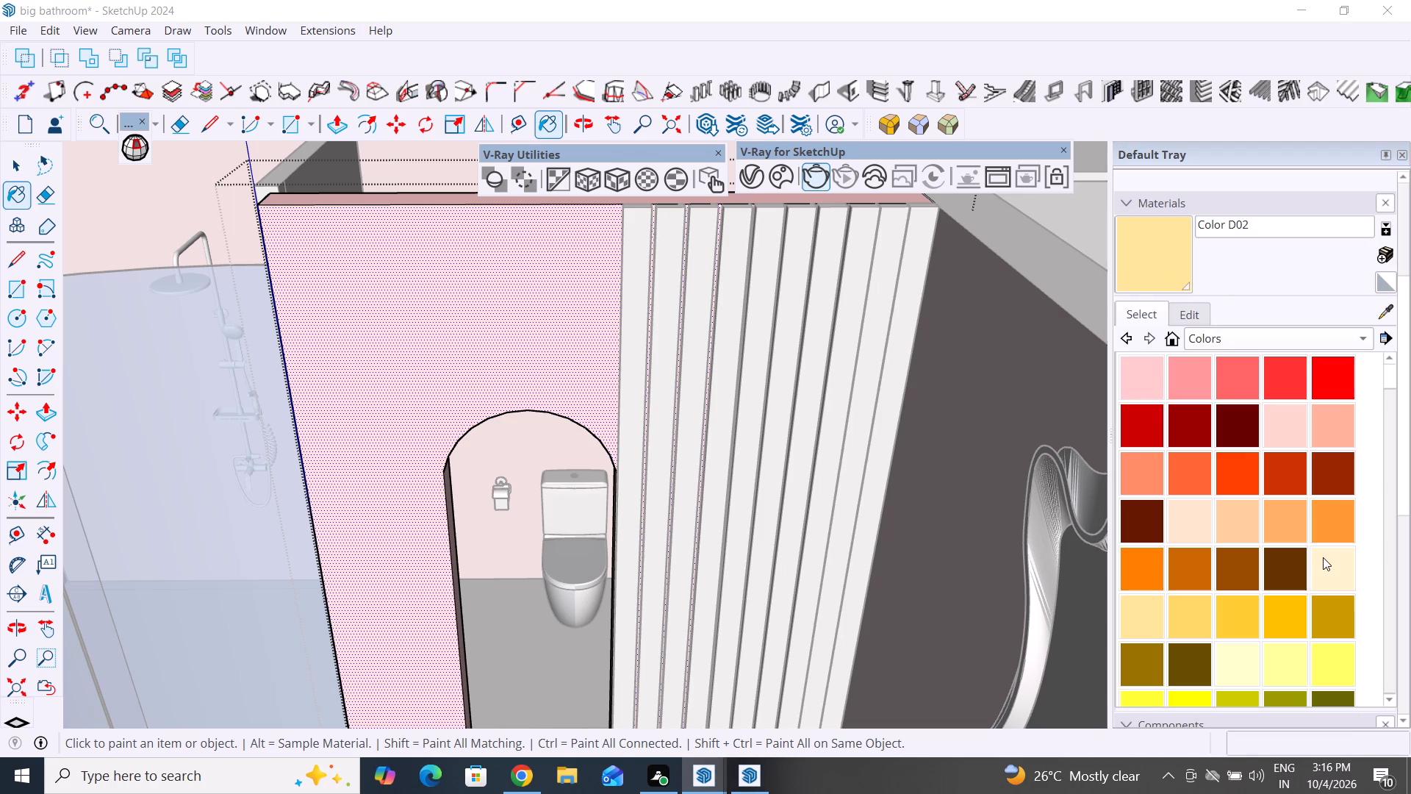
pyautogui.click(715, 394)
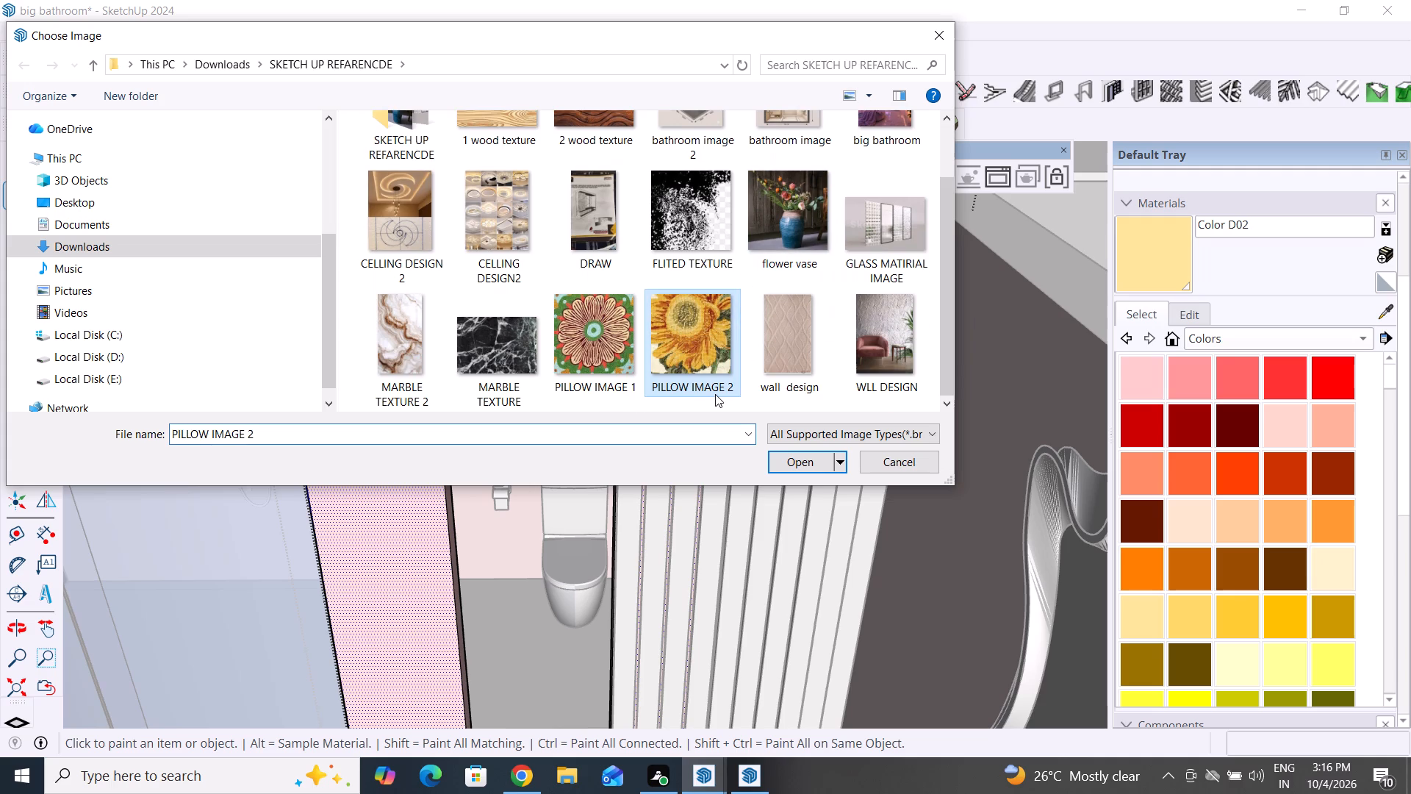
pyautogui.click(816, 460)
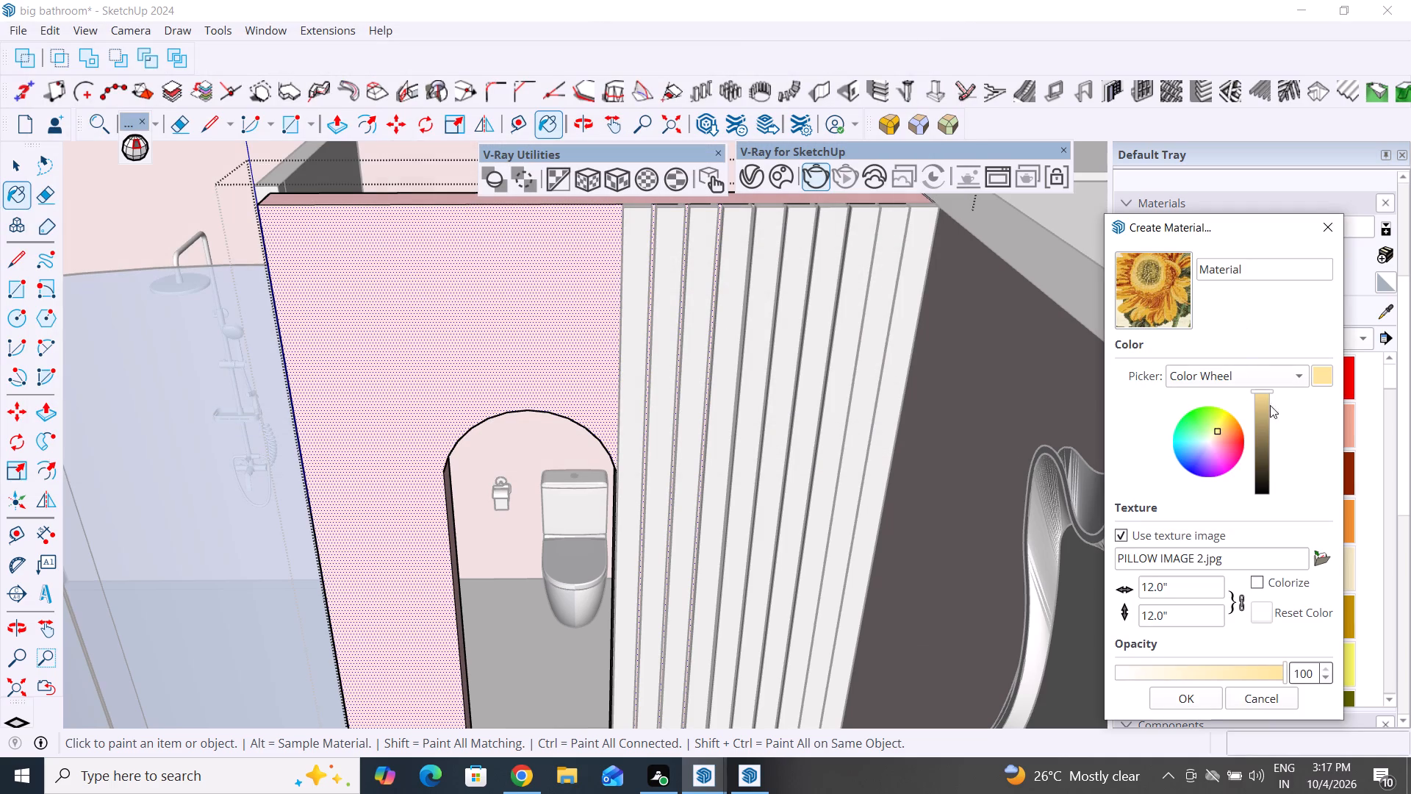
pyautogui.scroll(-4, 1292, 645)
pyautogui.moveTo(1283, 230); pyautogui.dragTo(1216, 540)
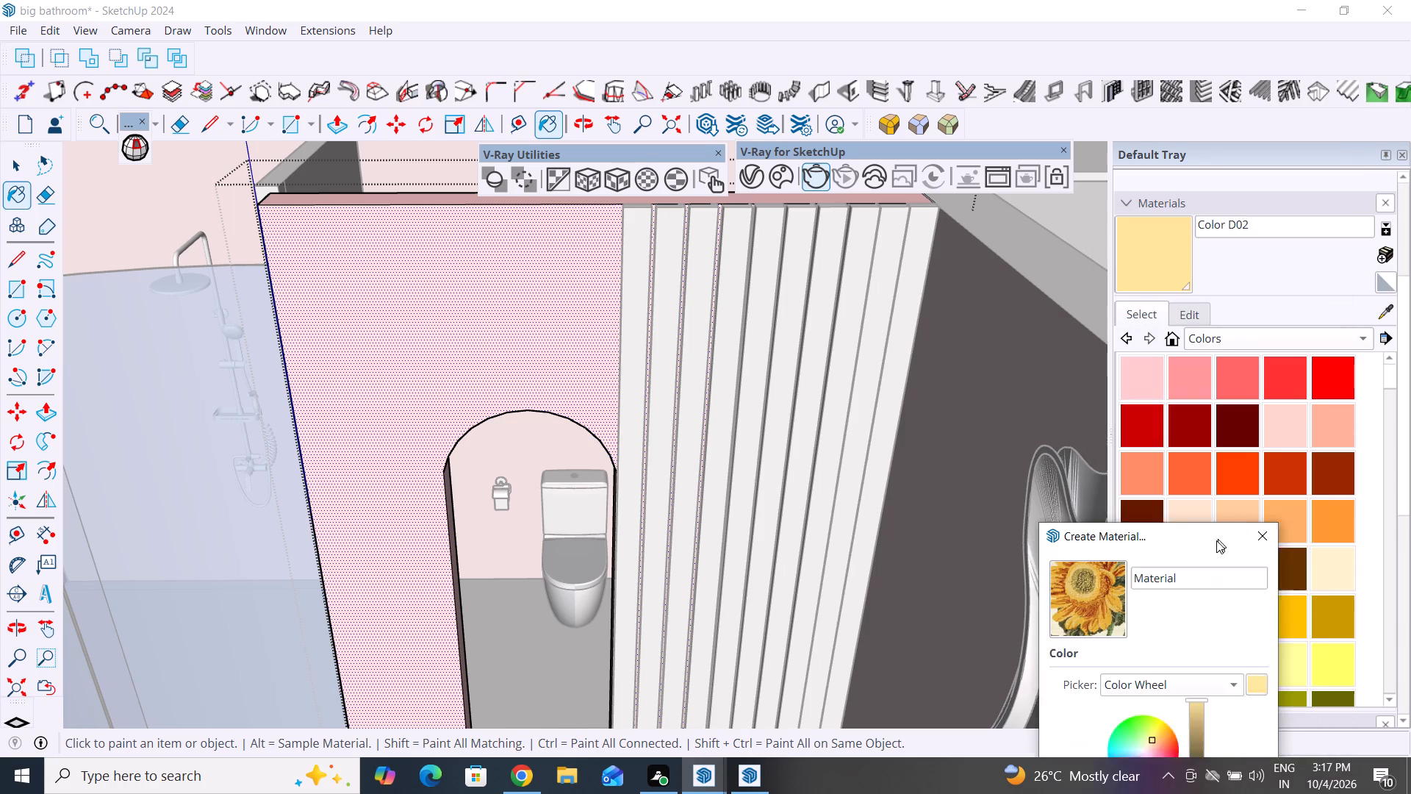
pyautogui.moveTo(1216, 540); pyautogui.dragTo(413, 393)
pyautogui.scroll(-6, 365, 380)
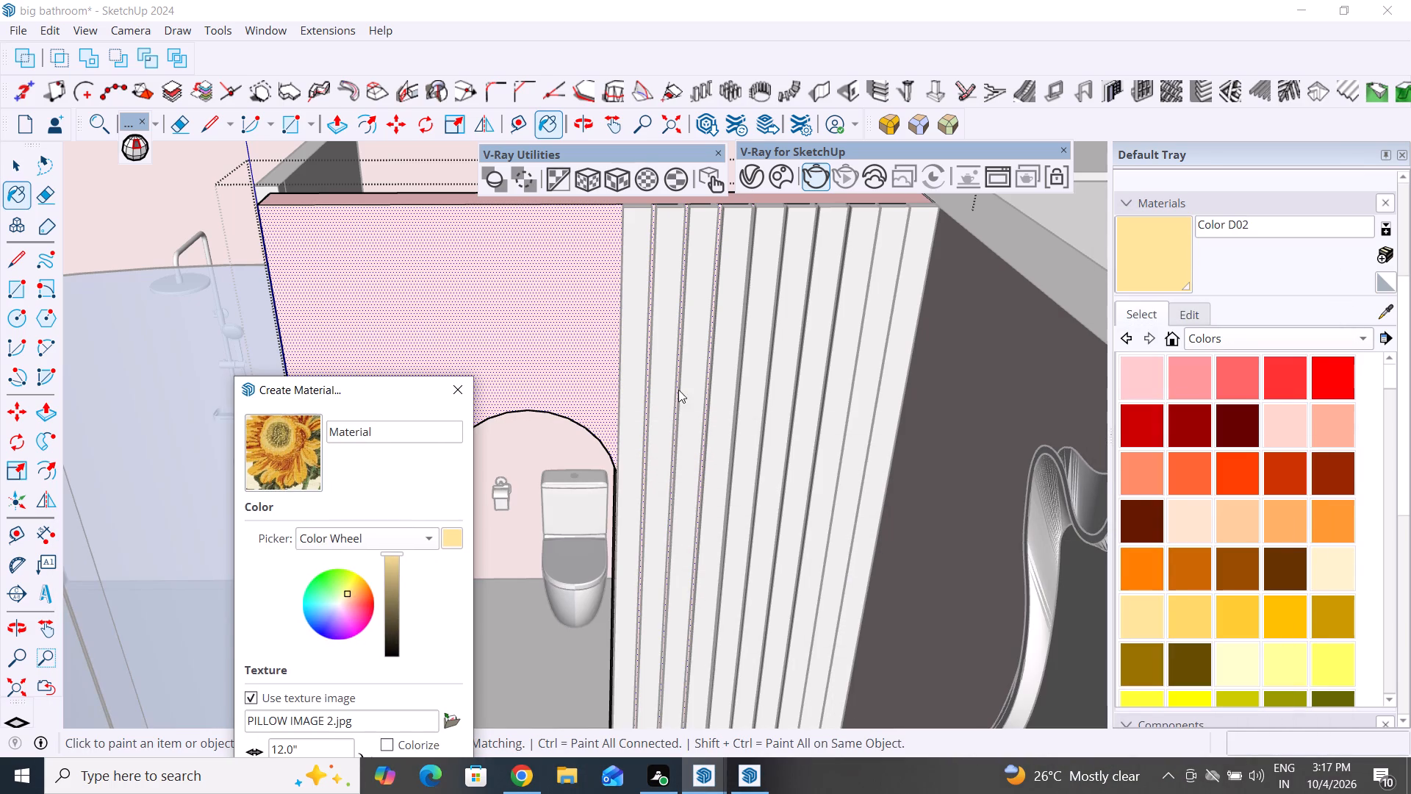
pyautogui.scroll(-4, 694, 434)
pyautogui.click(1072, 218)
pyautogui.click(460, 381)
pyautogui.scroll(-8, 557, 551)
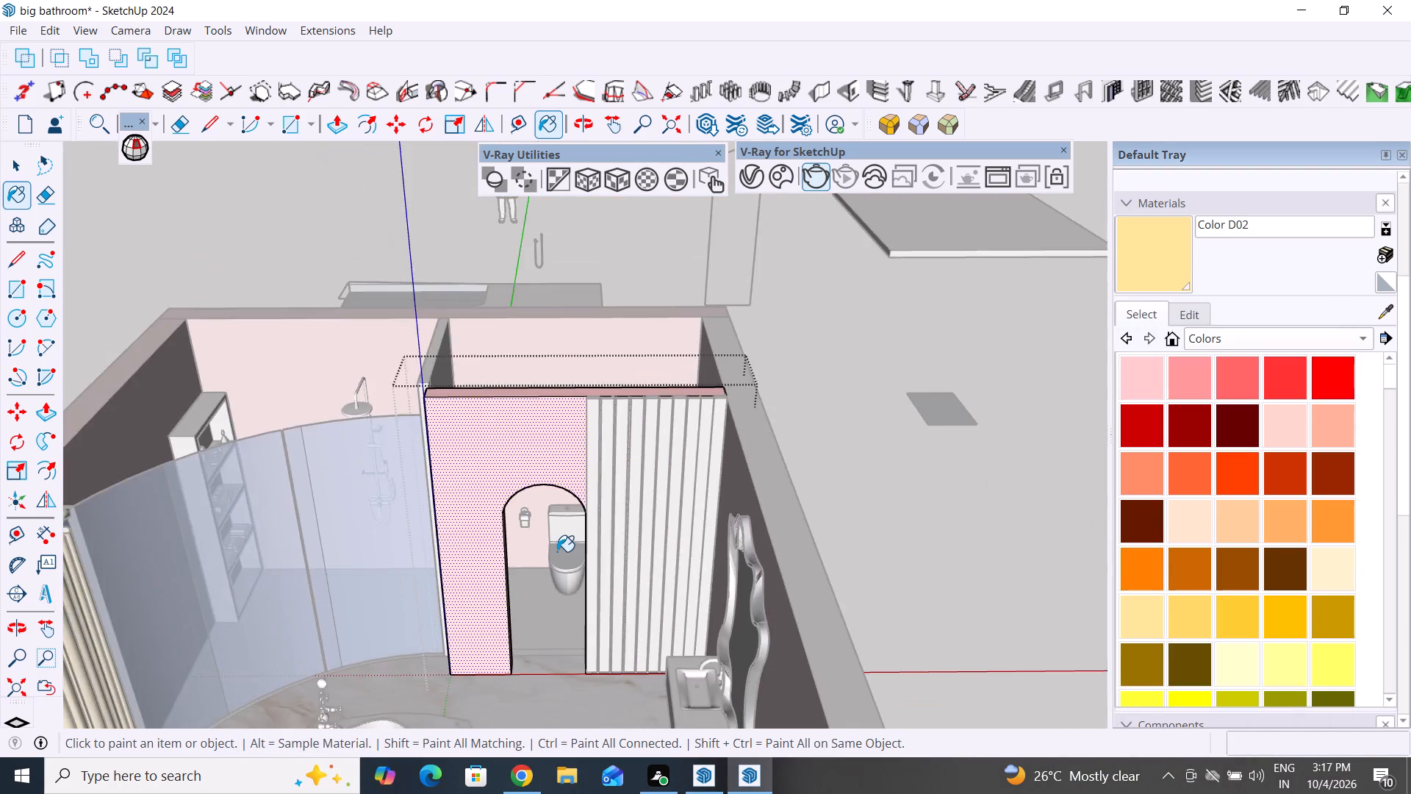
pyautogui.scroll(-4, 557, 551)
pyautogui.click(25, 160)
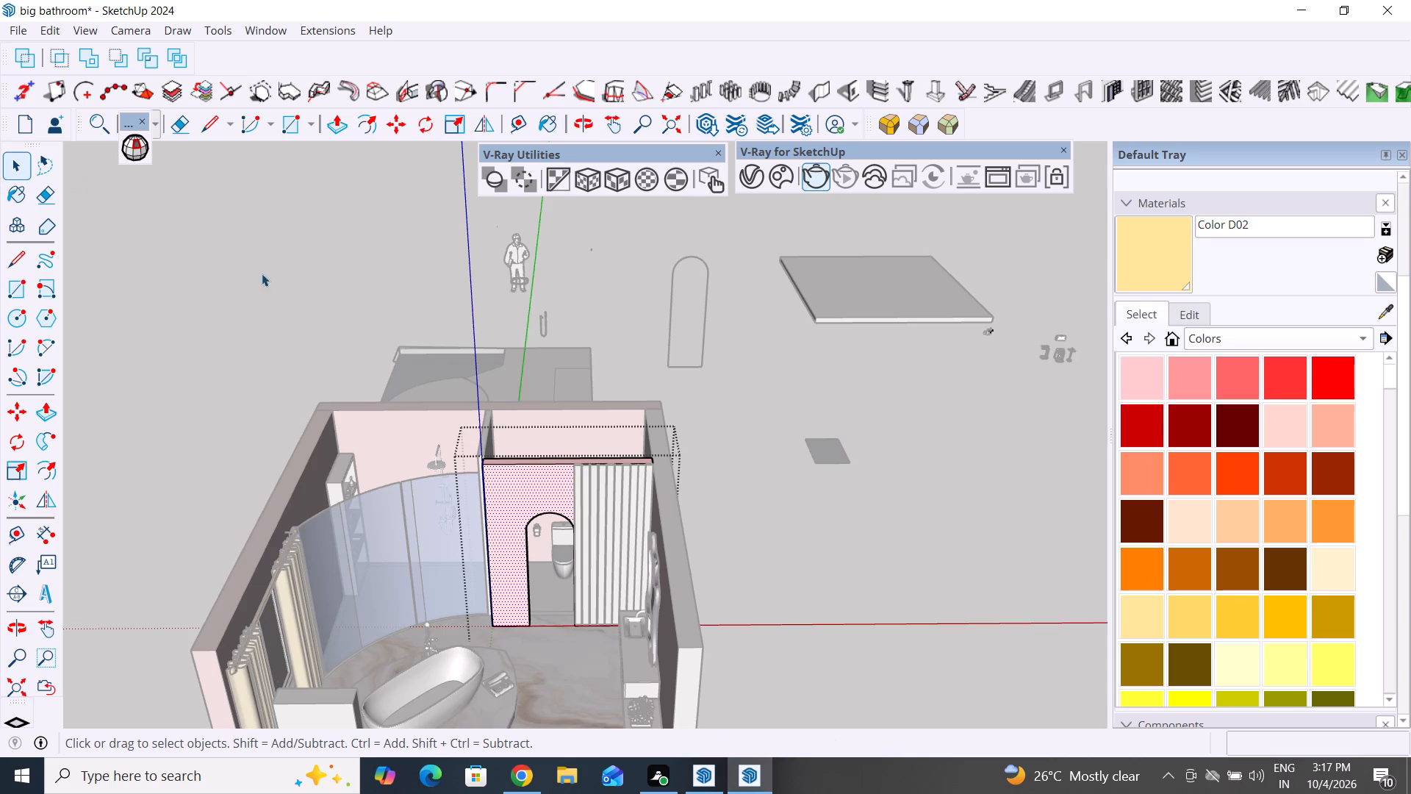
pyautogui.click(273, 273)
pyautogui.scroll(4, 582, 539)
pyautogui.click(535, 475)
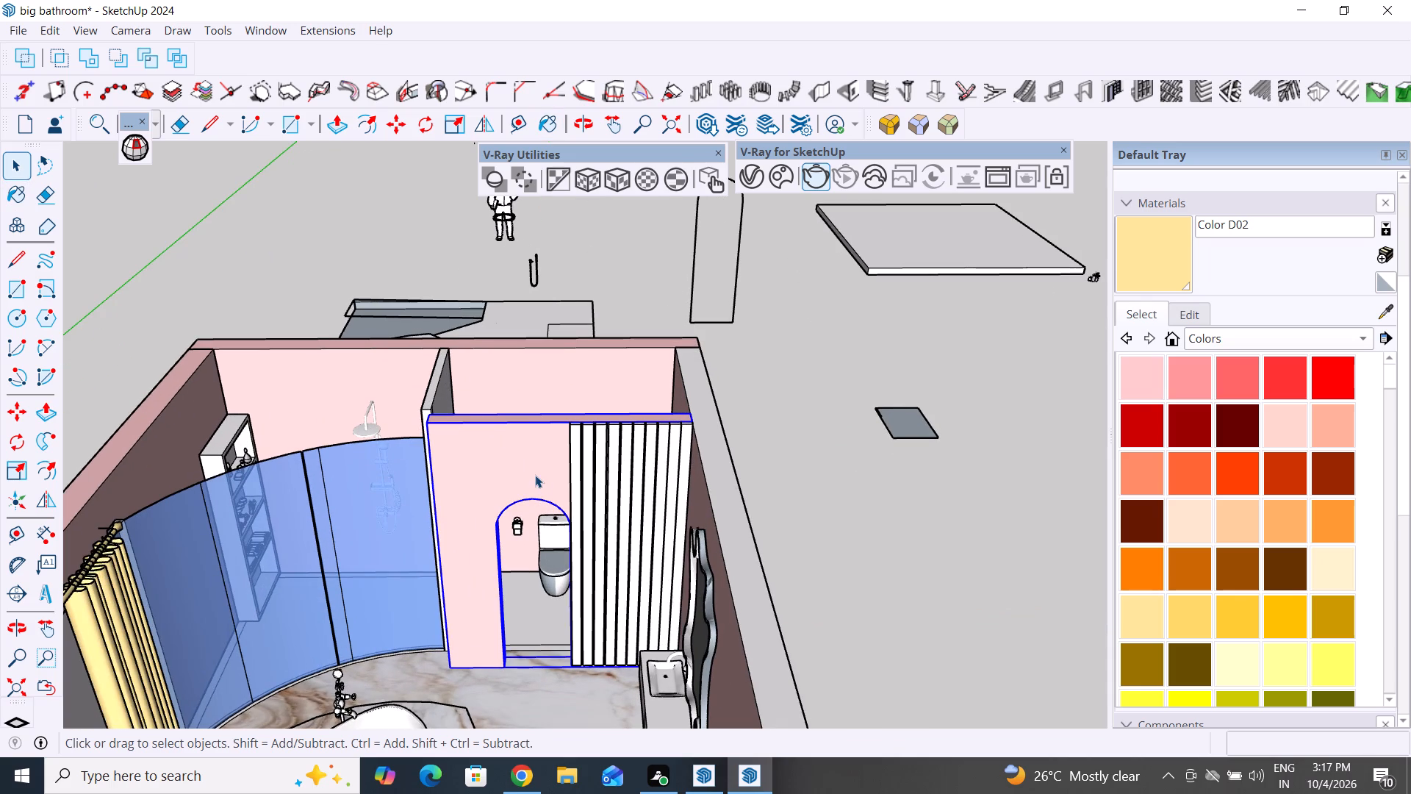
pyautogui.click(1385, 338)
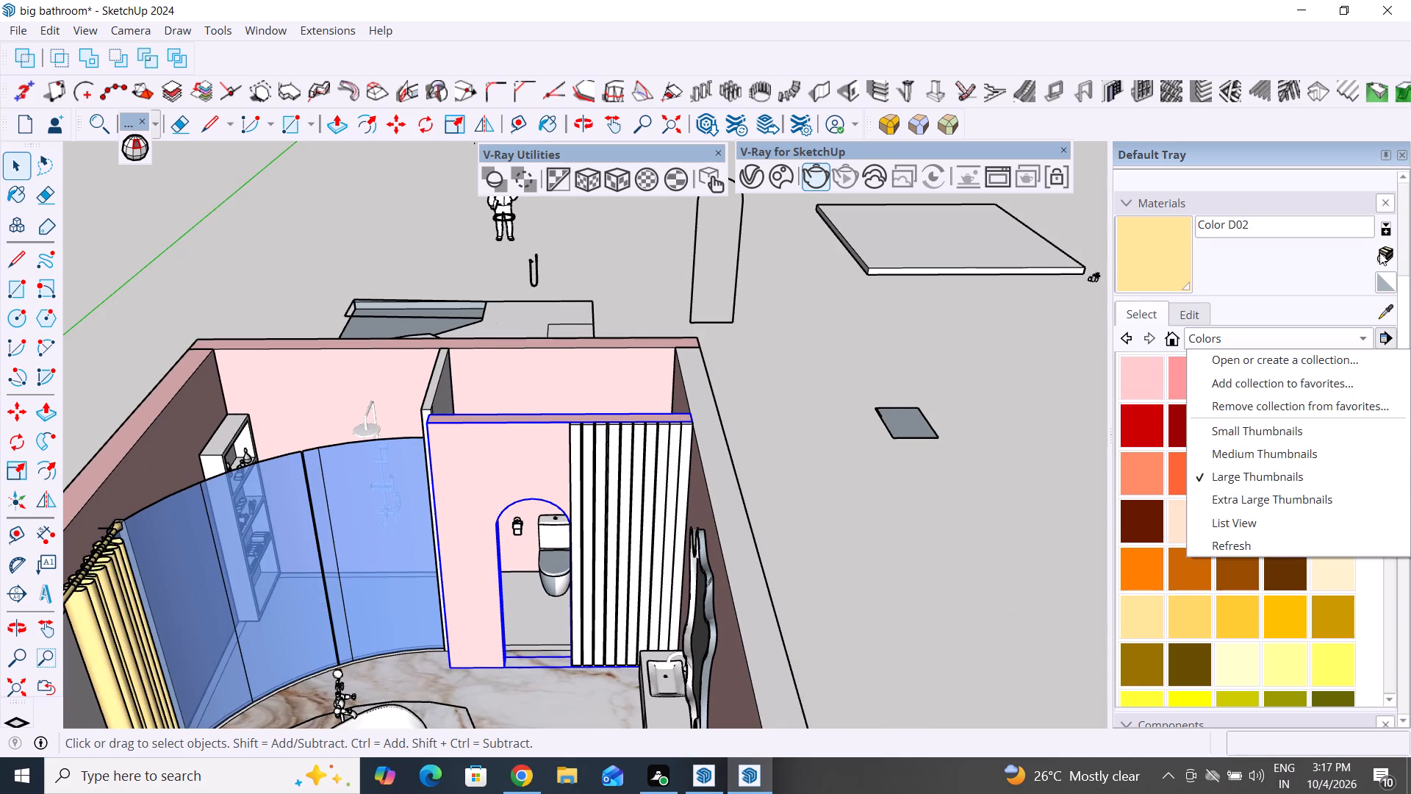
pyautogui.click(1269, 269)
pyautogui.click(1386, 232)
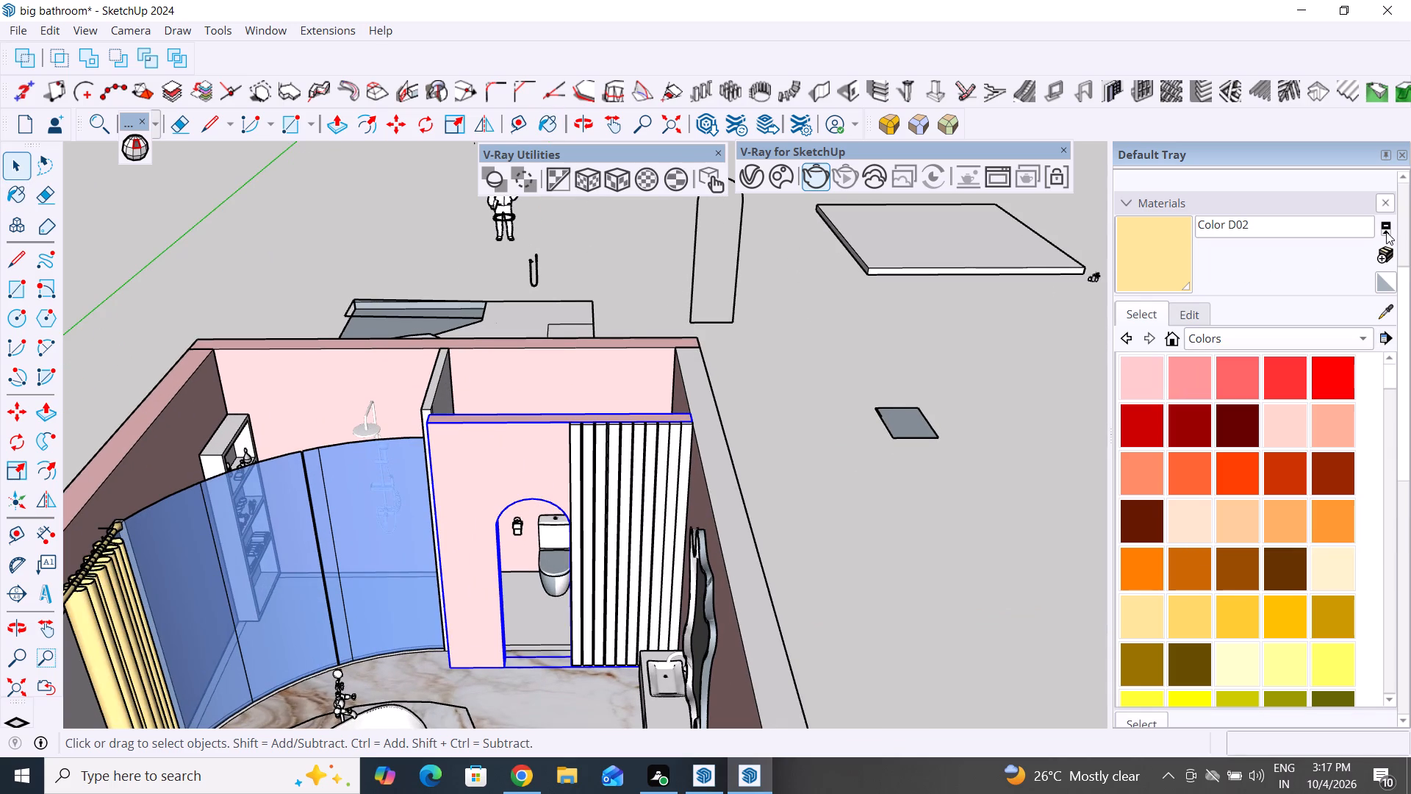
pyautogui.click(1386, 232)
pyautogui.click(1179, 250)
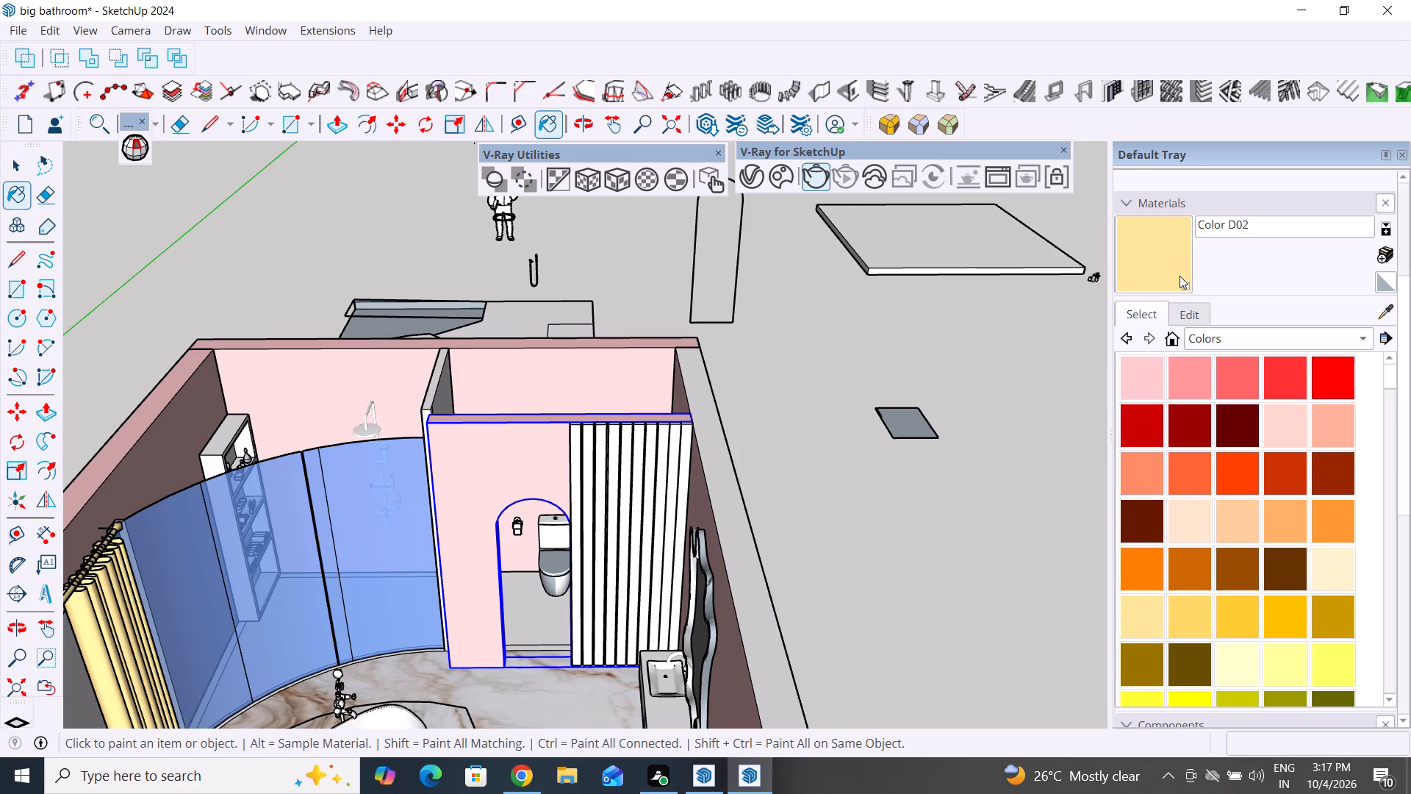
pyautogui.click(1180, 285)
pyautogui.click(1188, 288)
# Reopen the toilet partition wall, select its front face, and load PILLOW IMAGE 2 as the texture image of material Color D02.
pyautogui.click(1193, 319)
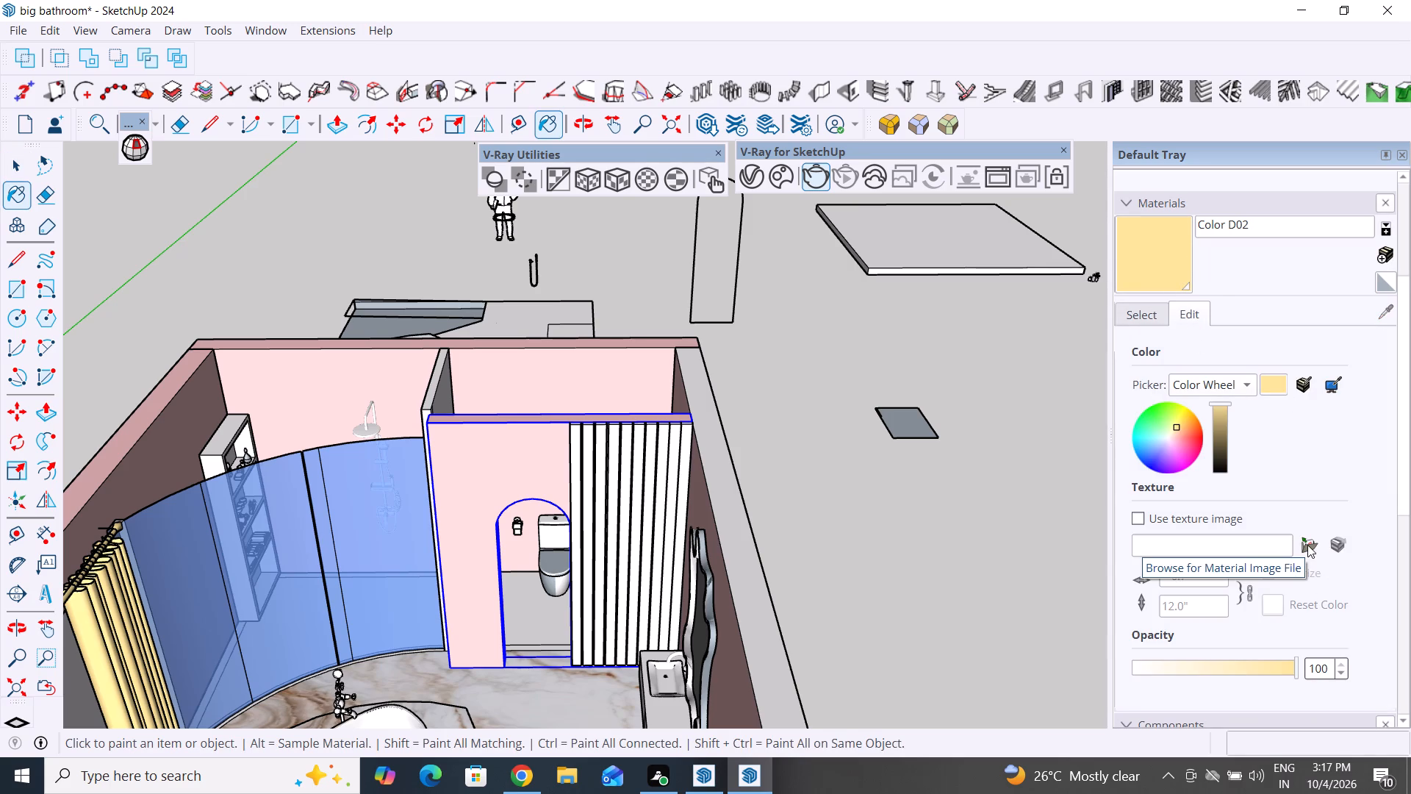
pyautogui.click(1166, 285)
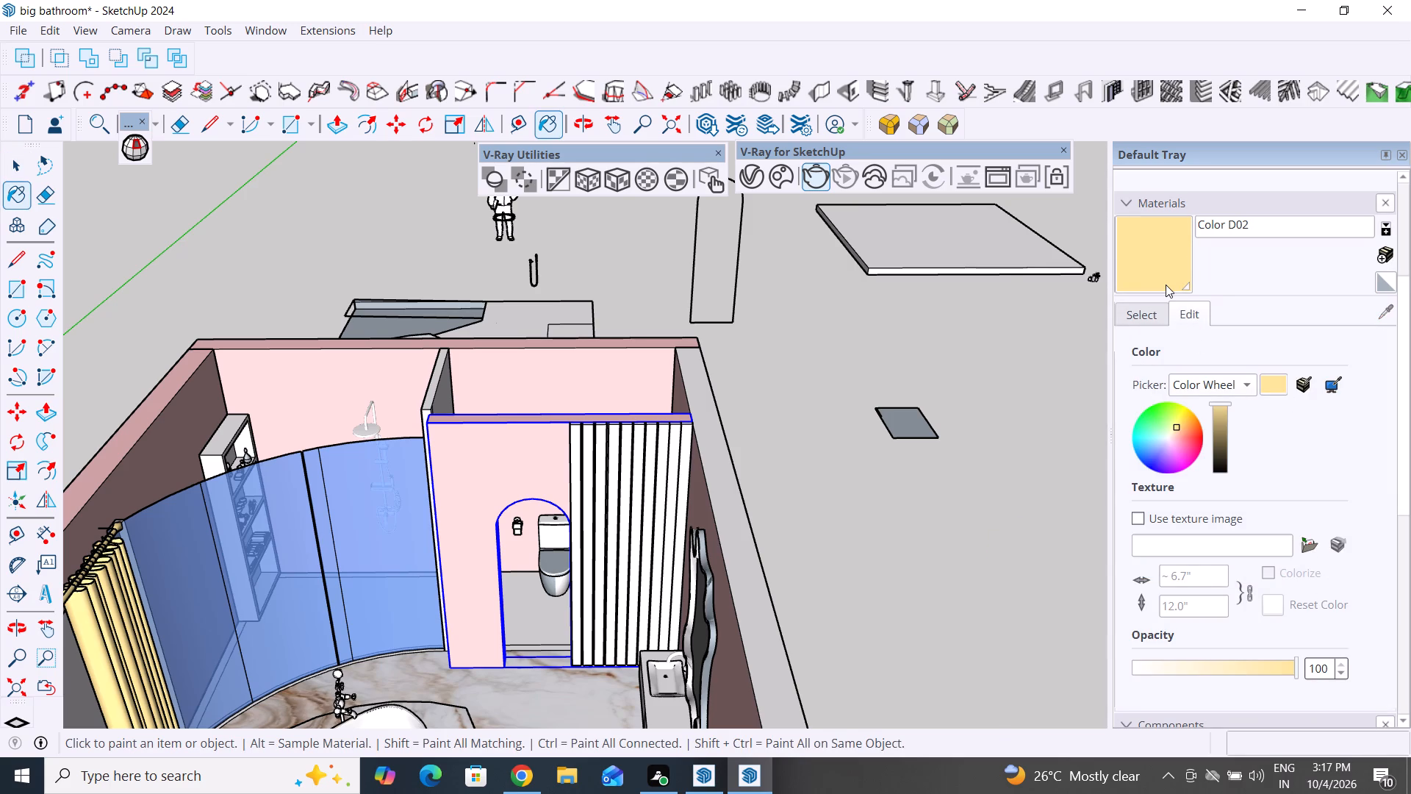
pyautogui.click(16, 155)
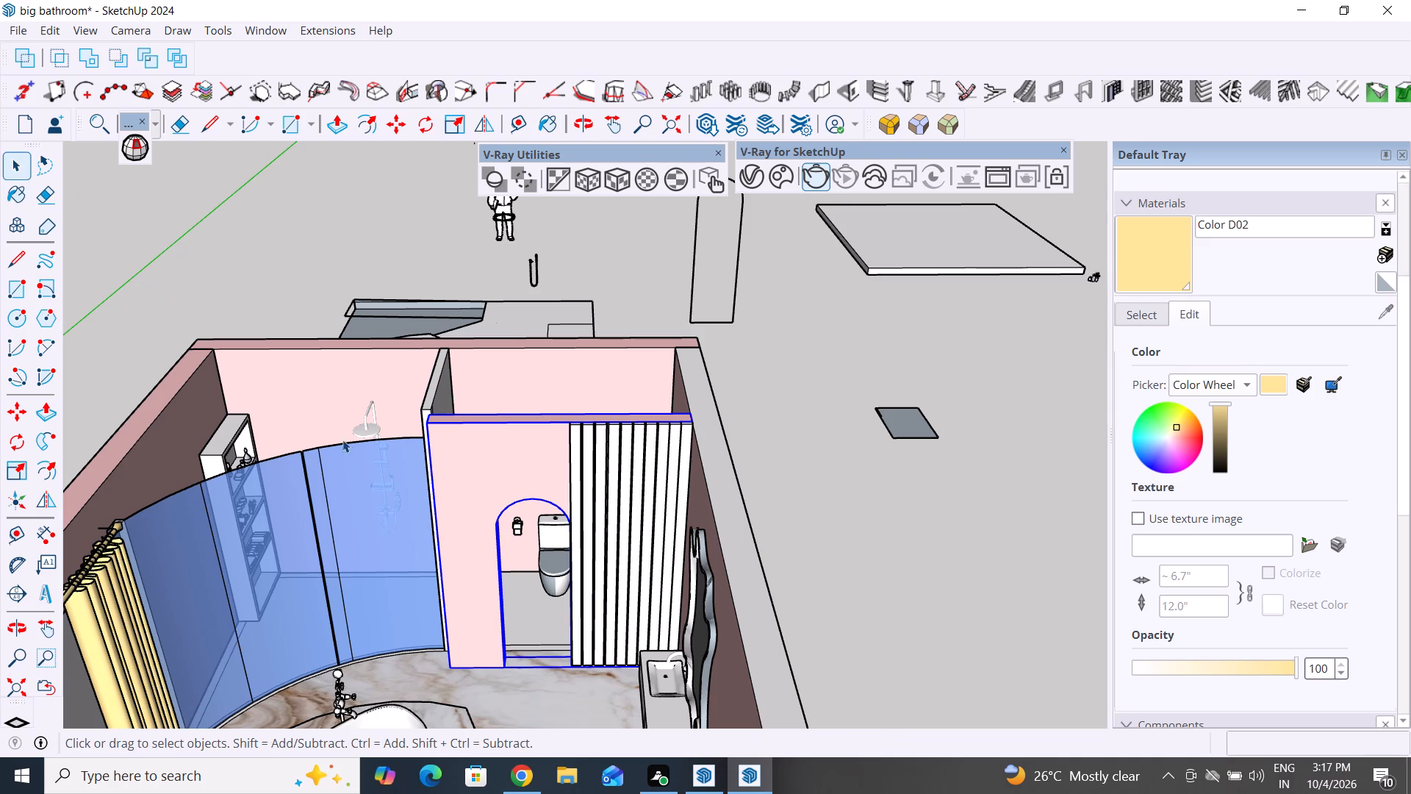
pyautogui.doubleClick(500, 443)
pyautogui.doubleClick(514, 446)
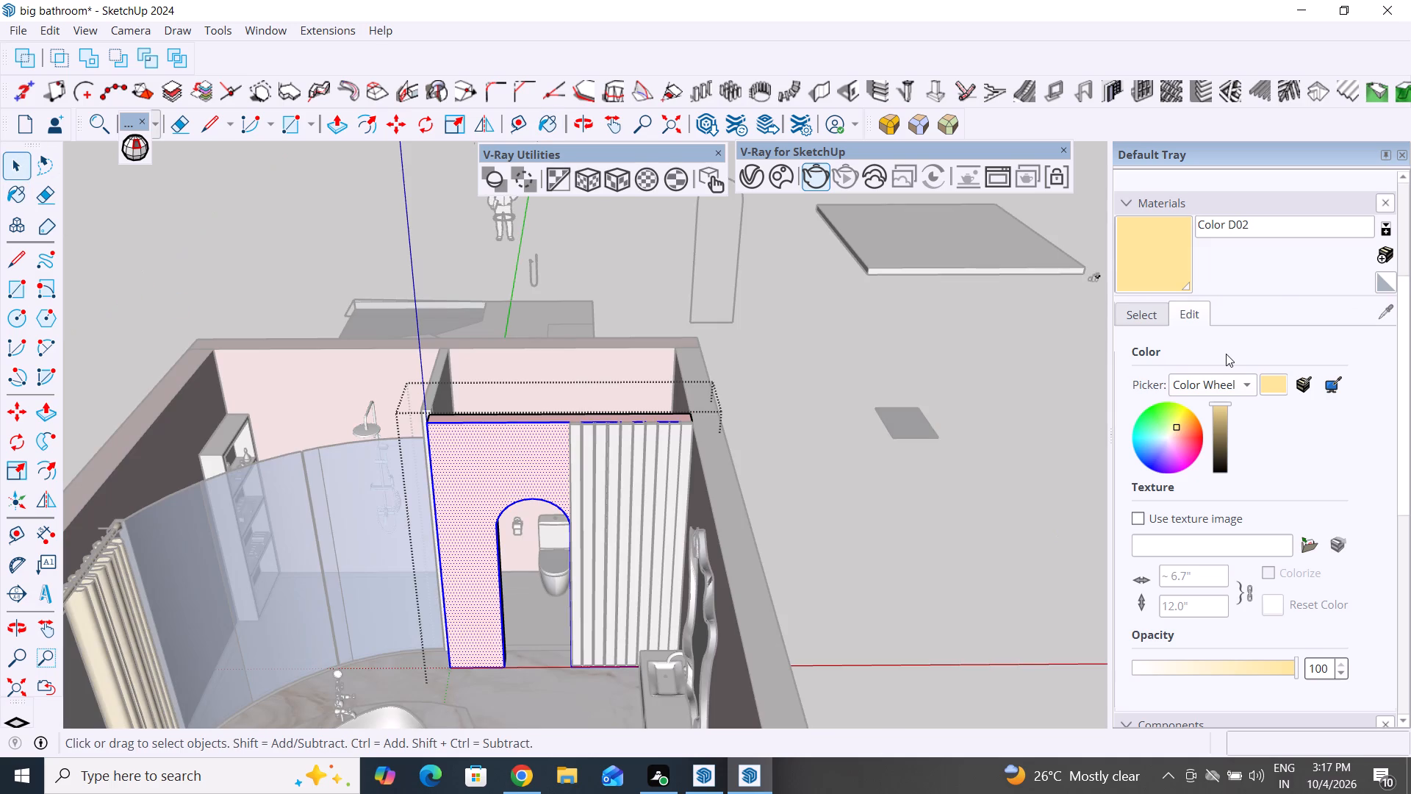
pyautogui.click(1313, 544)
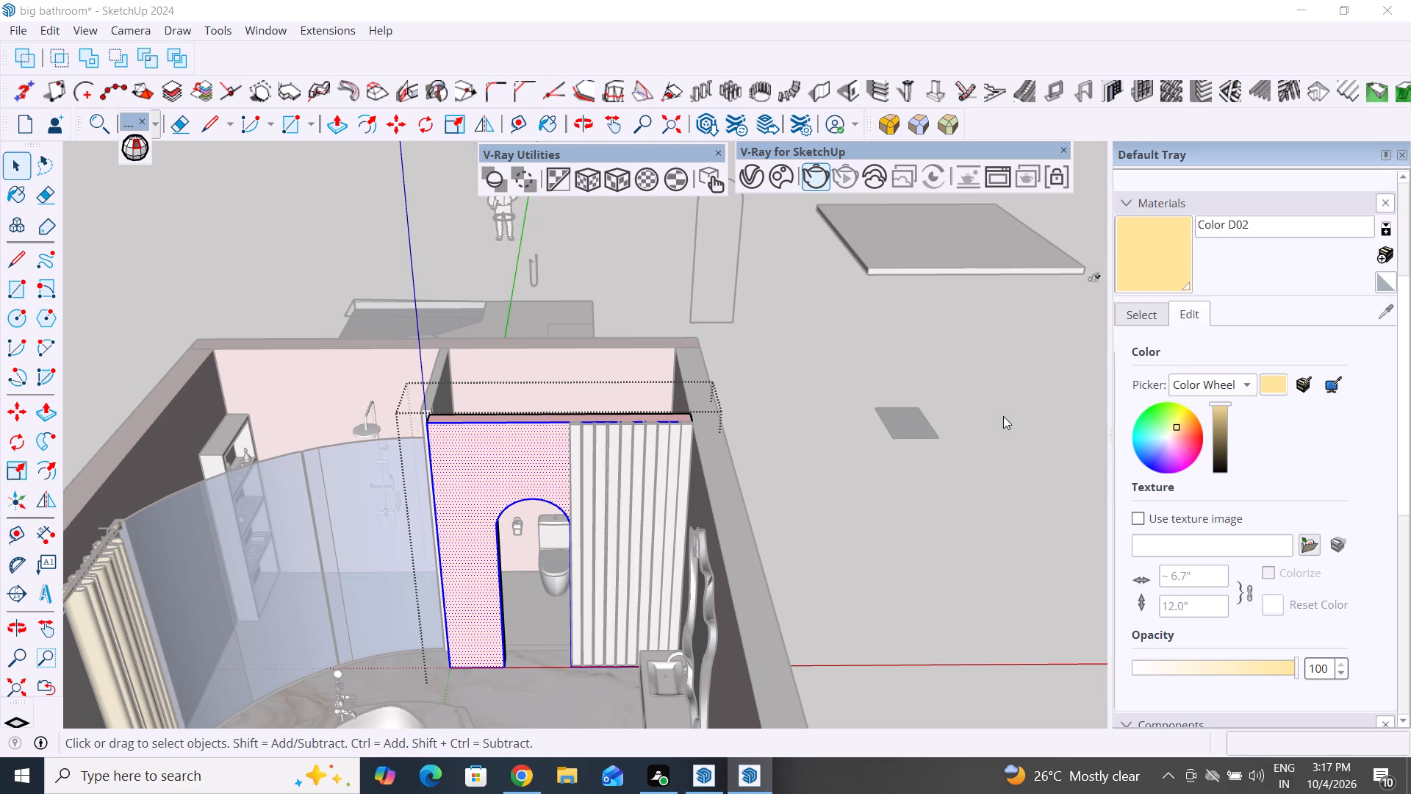
pyautogui.scroll(-1, 622, 345)
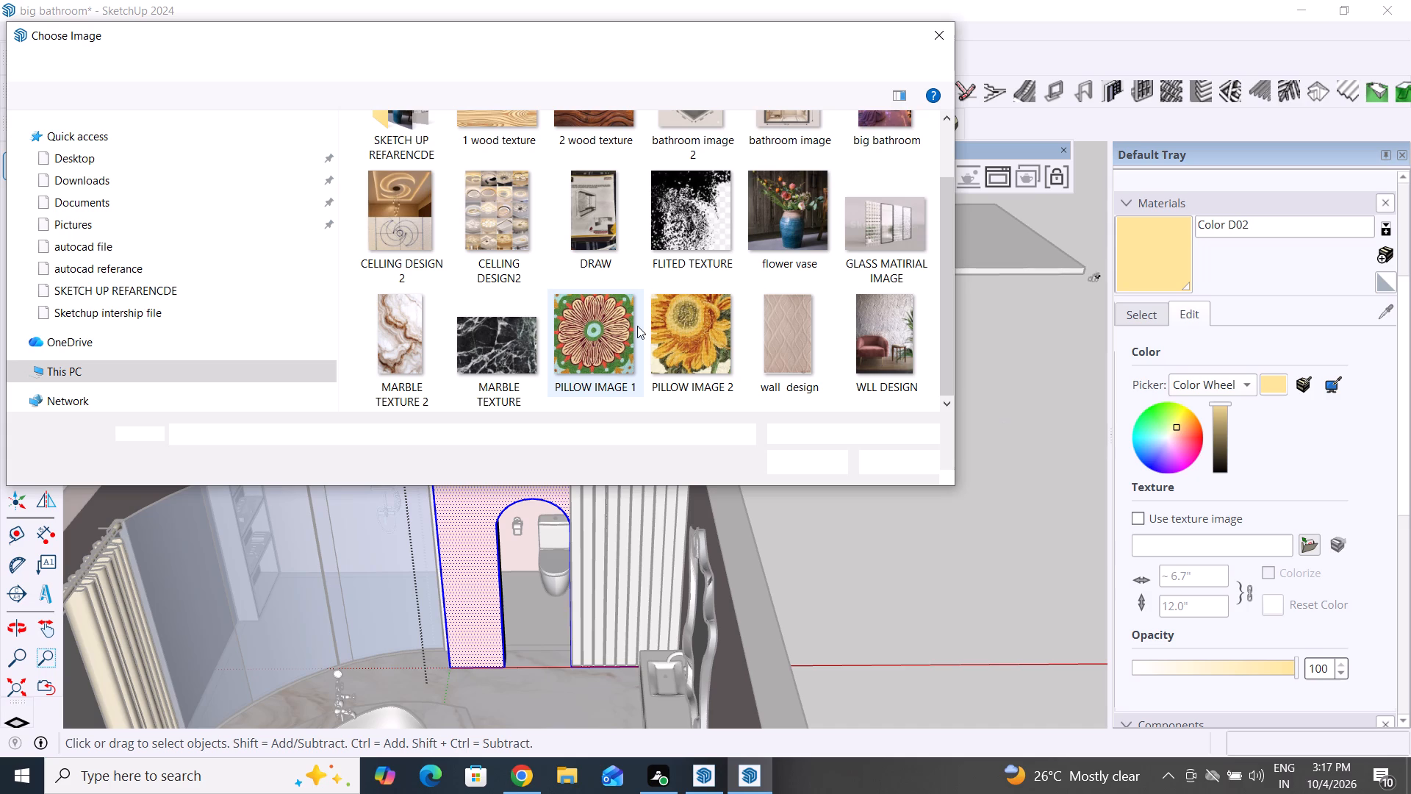
pyautogui.click(702, 341)
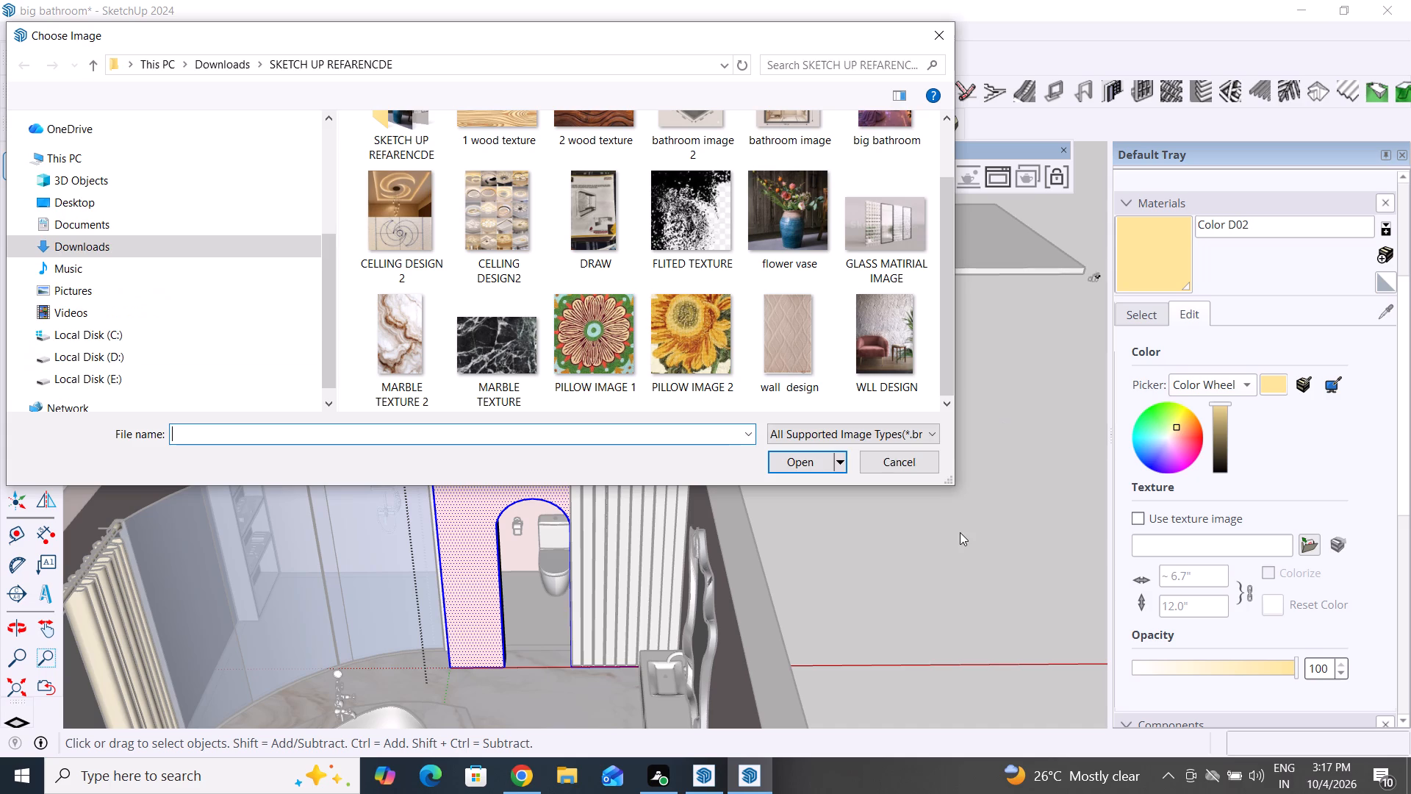
pyautogui.click(814, 463)
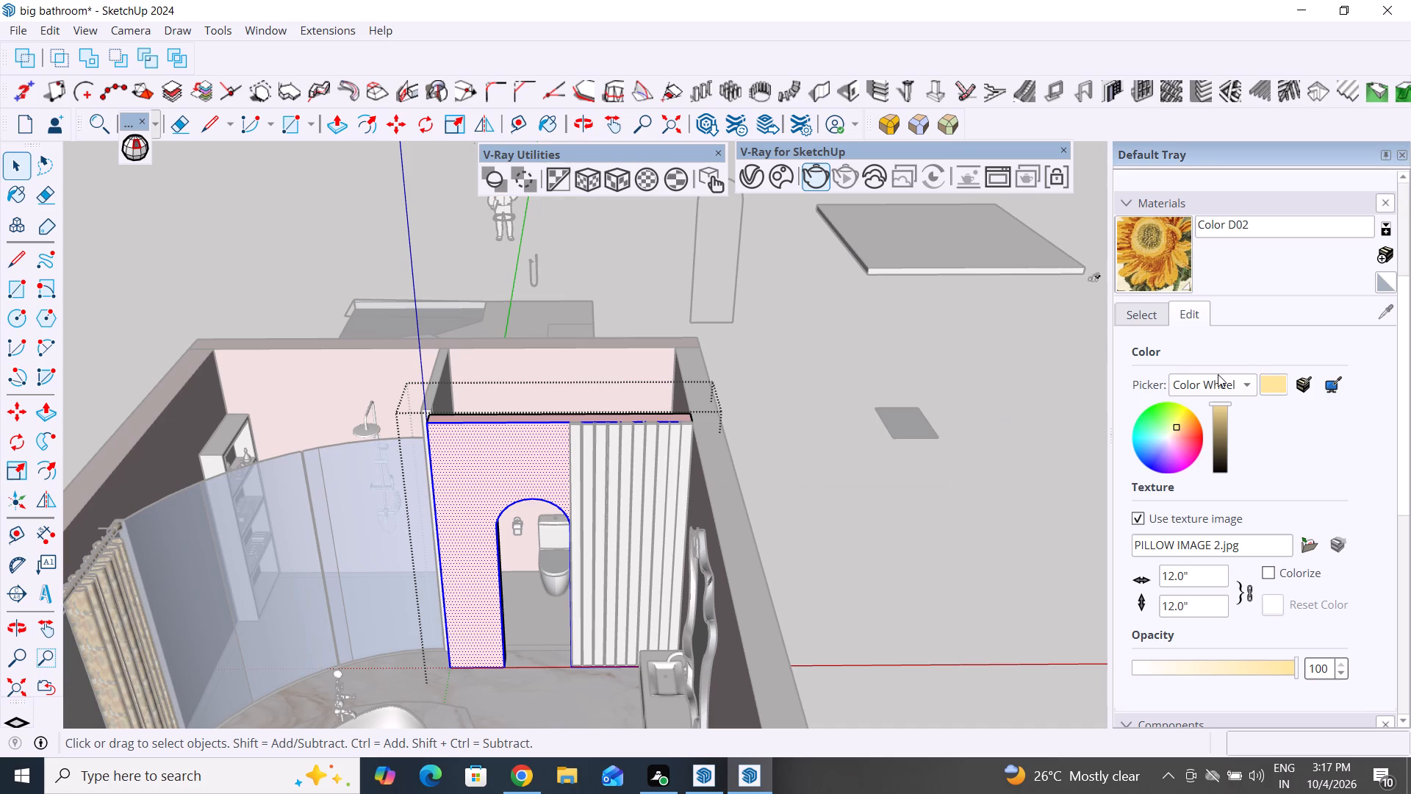
# Paint the partition wall's front face with the sunflower-textured Color D02 and fit the texture to the face using V-Ray projection.
pyautogui.scroll(9, 1259, 437)
pyautogui.click(1153, 472)
pyautogui.click(1390, 530)
pyautogui.click(1390, 307)
pyautogui.click(1160, 251)
pyautogui.click(516, 472)
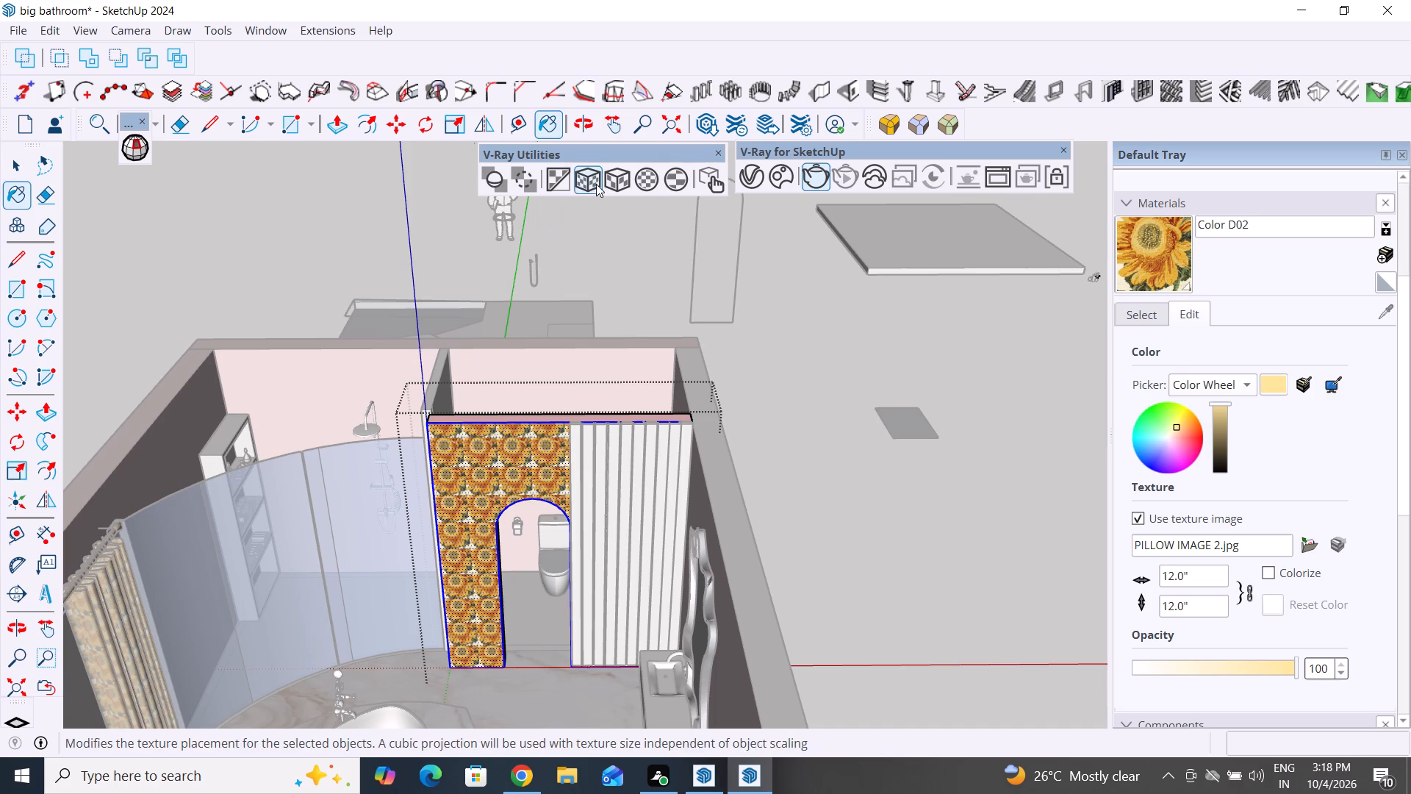
pyautogui.click(615, 182)
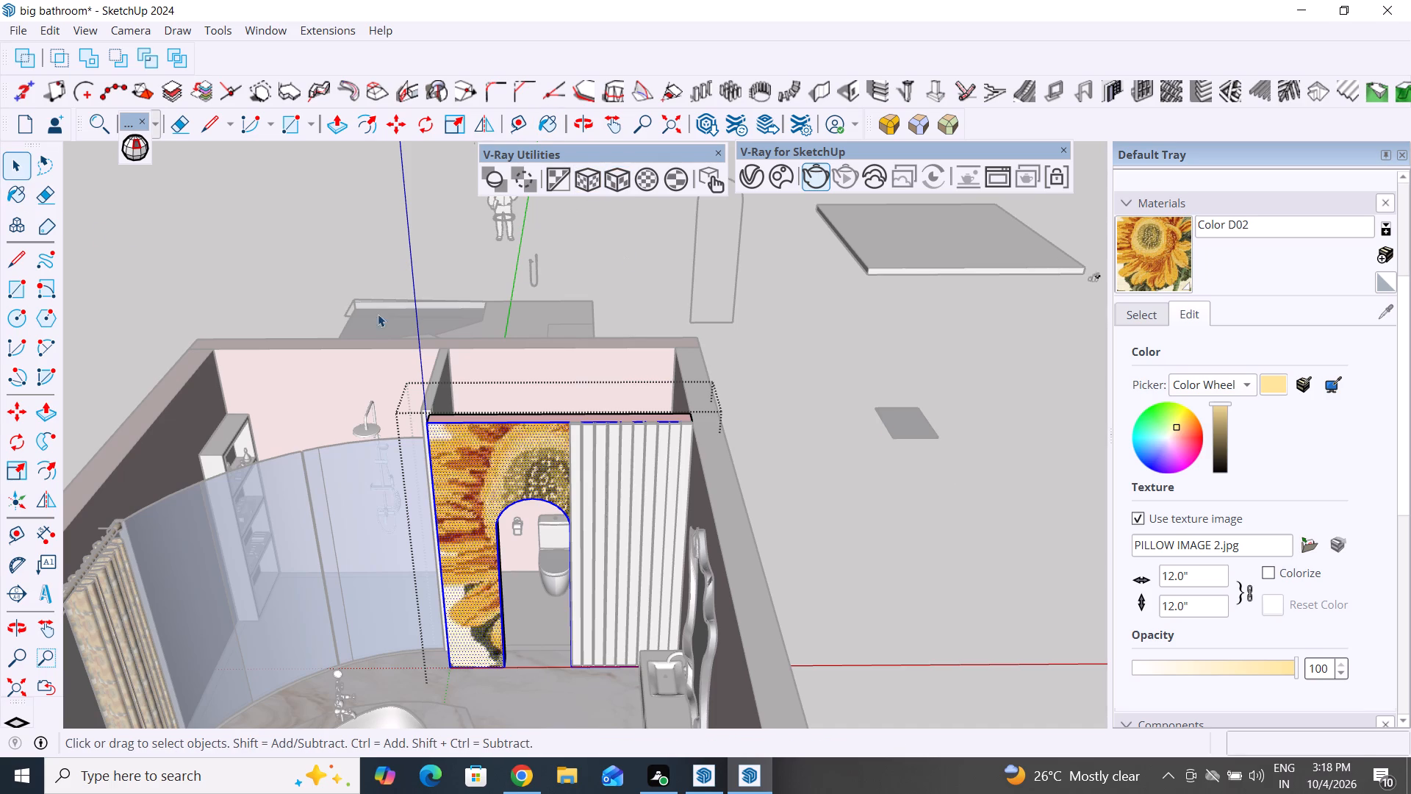
pyautogui.click(165, 218)
# Select the window curtains and check their entity info and tag choices, the component statistics and the model's tag list.
pyautogui.scroll(-4, 523, 425)
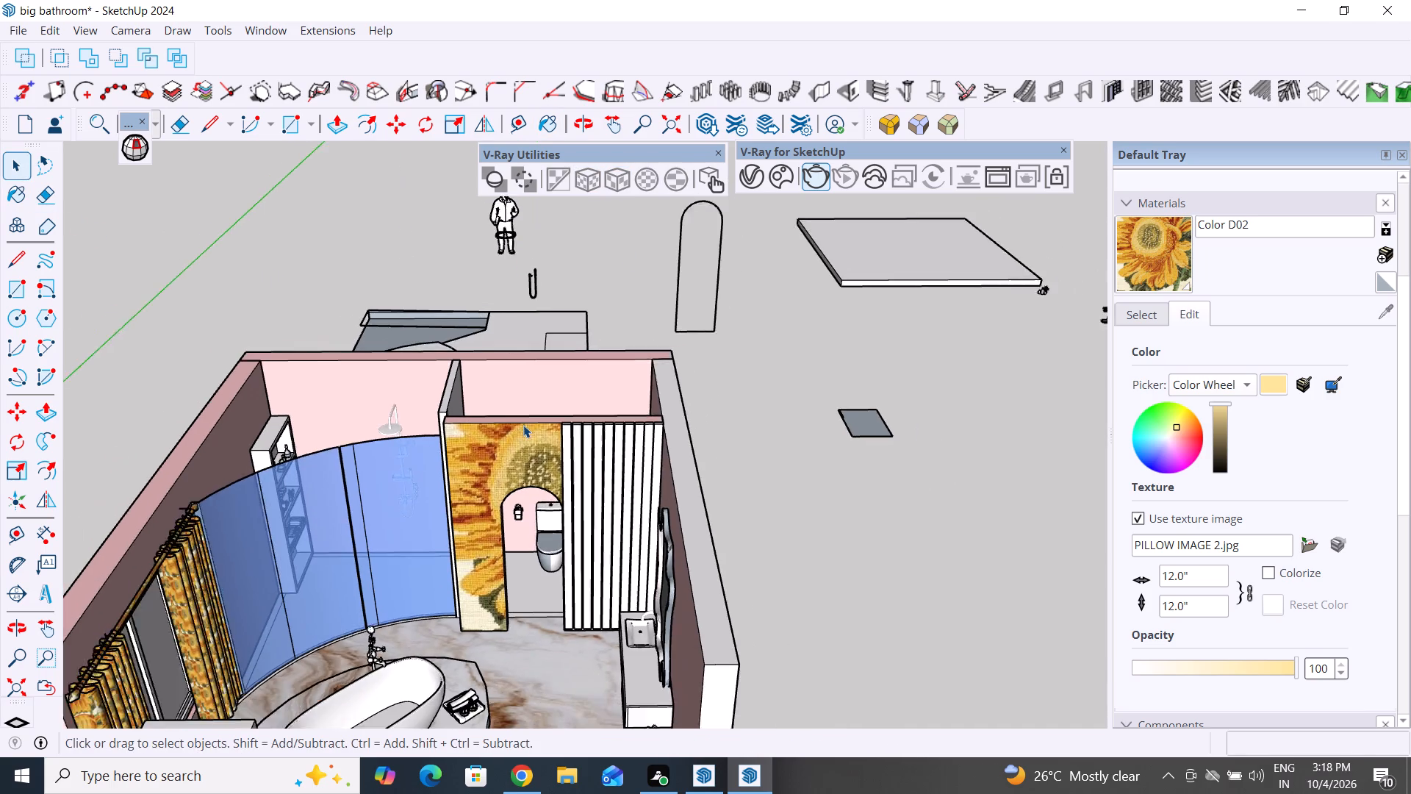
pyautogui.moveTo(333, 567); pyautogui.dragTo(279, 573, button='middle')
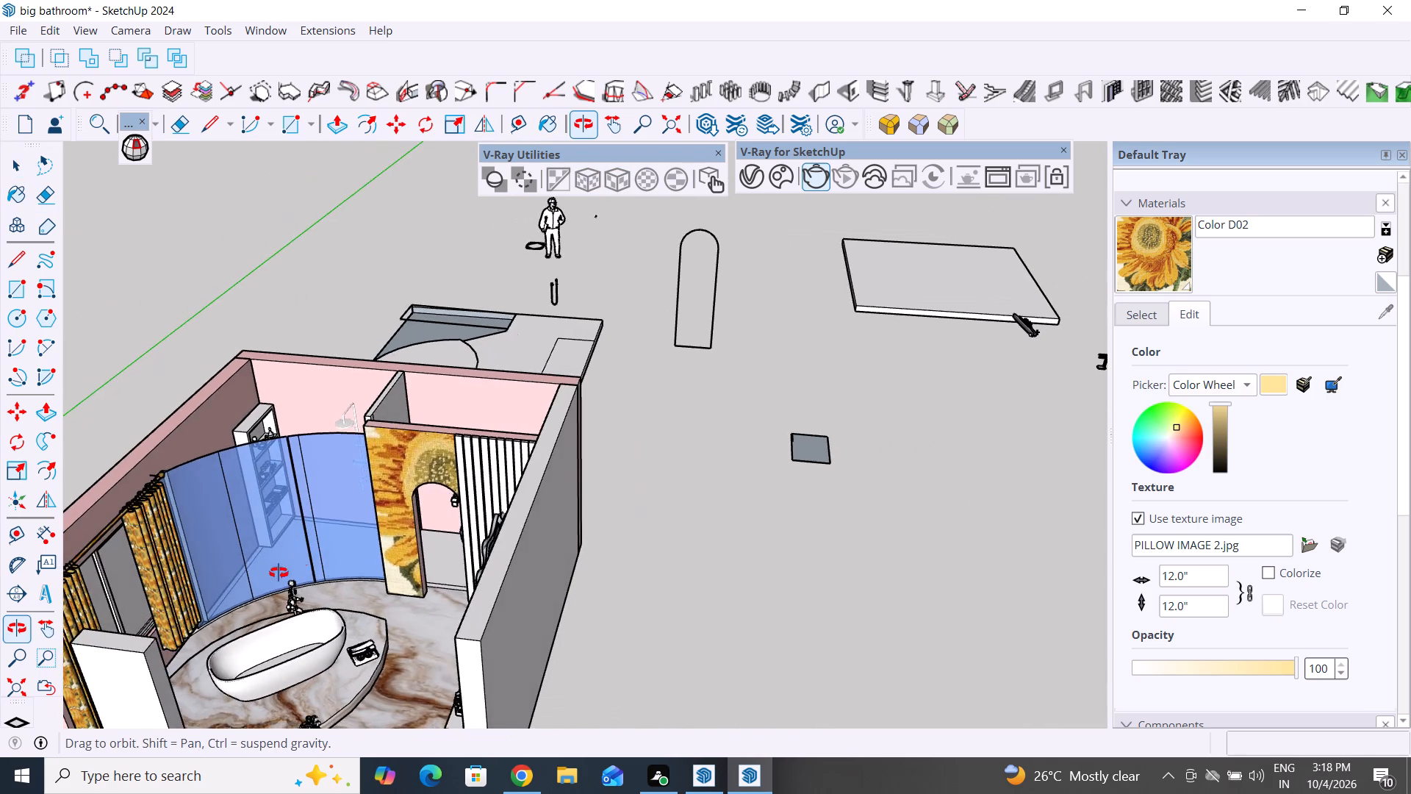
pyautogui.moveTo(279, 573); pyautogui.dragTo(335, 543, button='middle')
pyautogui.click(844, 537)
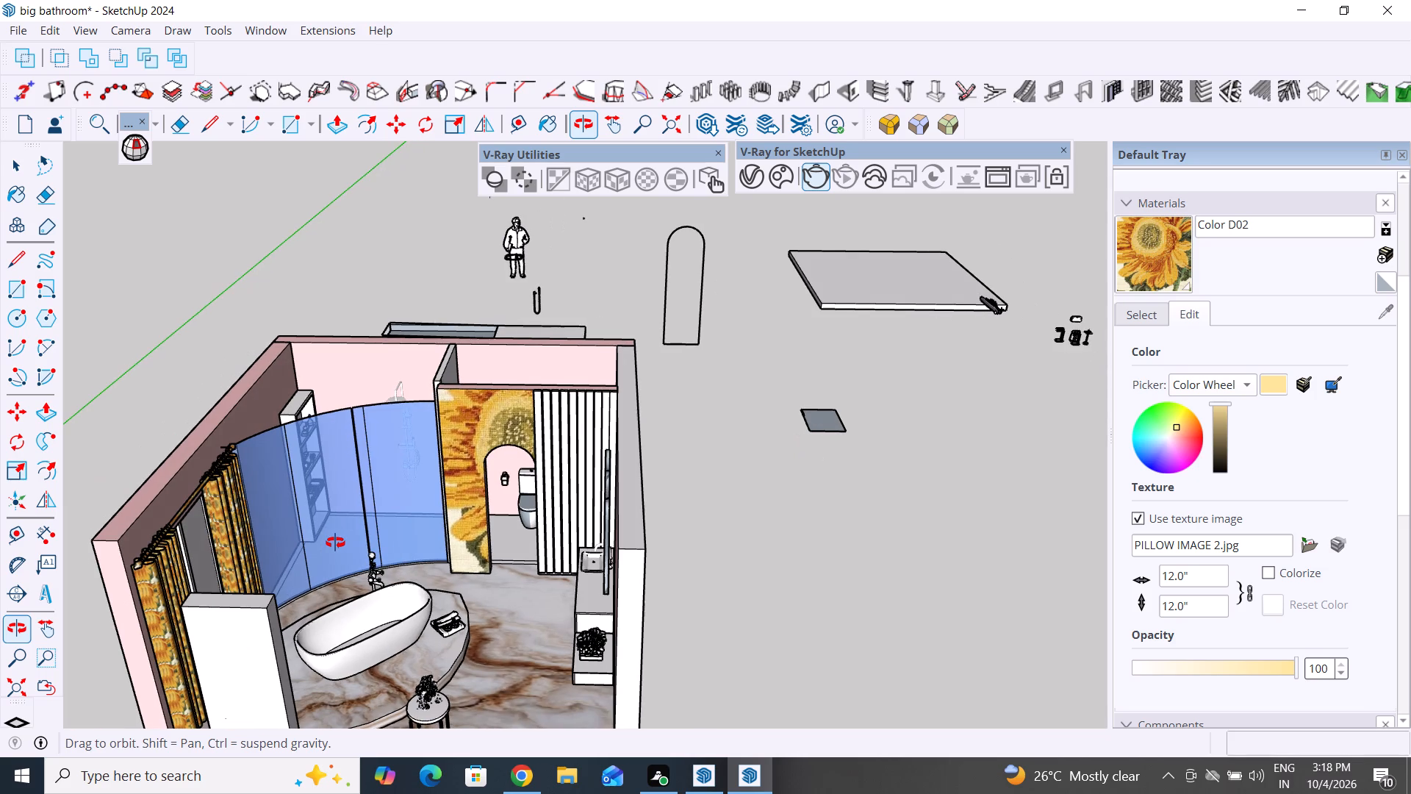
pyautogui.click(256, 515)
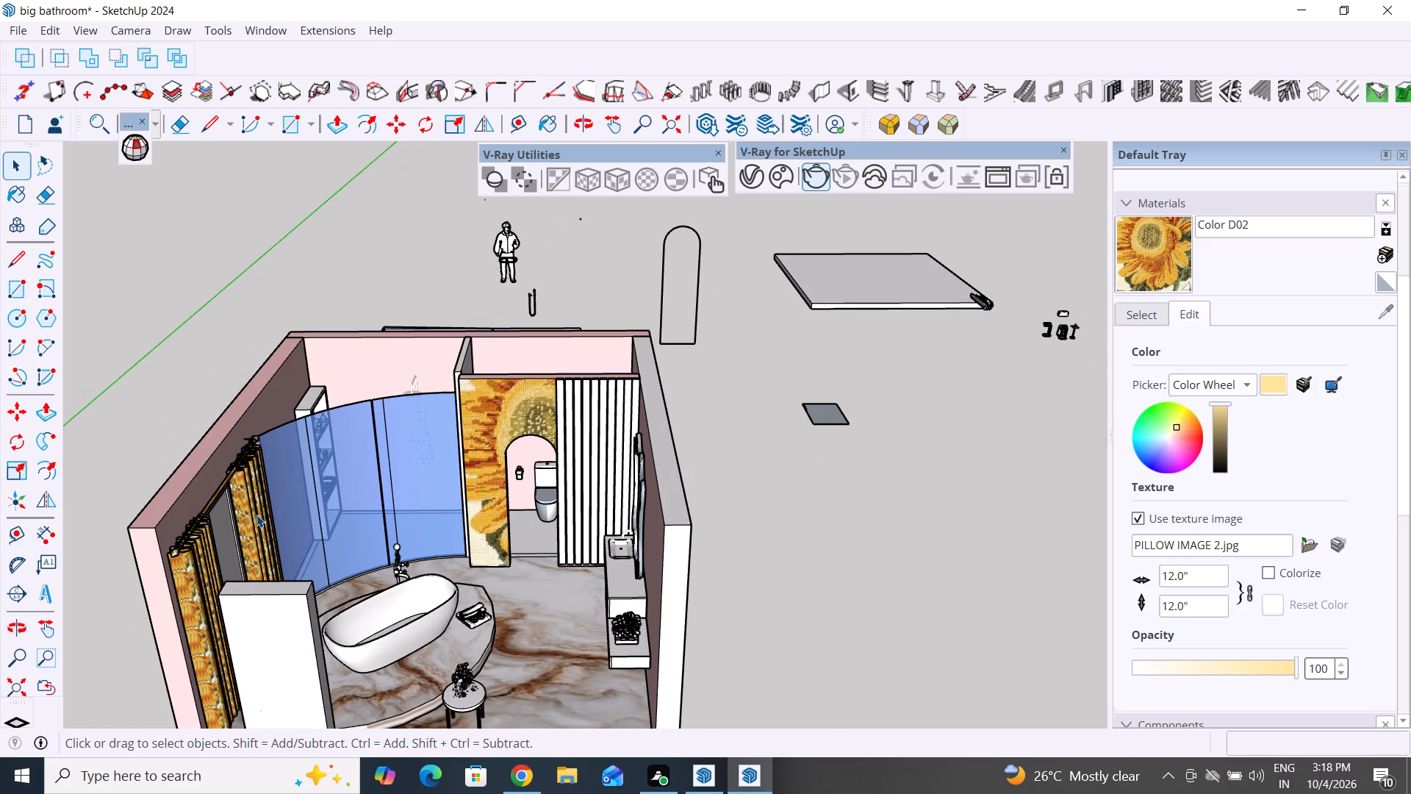
pyautogui.scroll(-2, 254, 465)
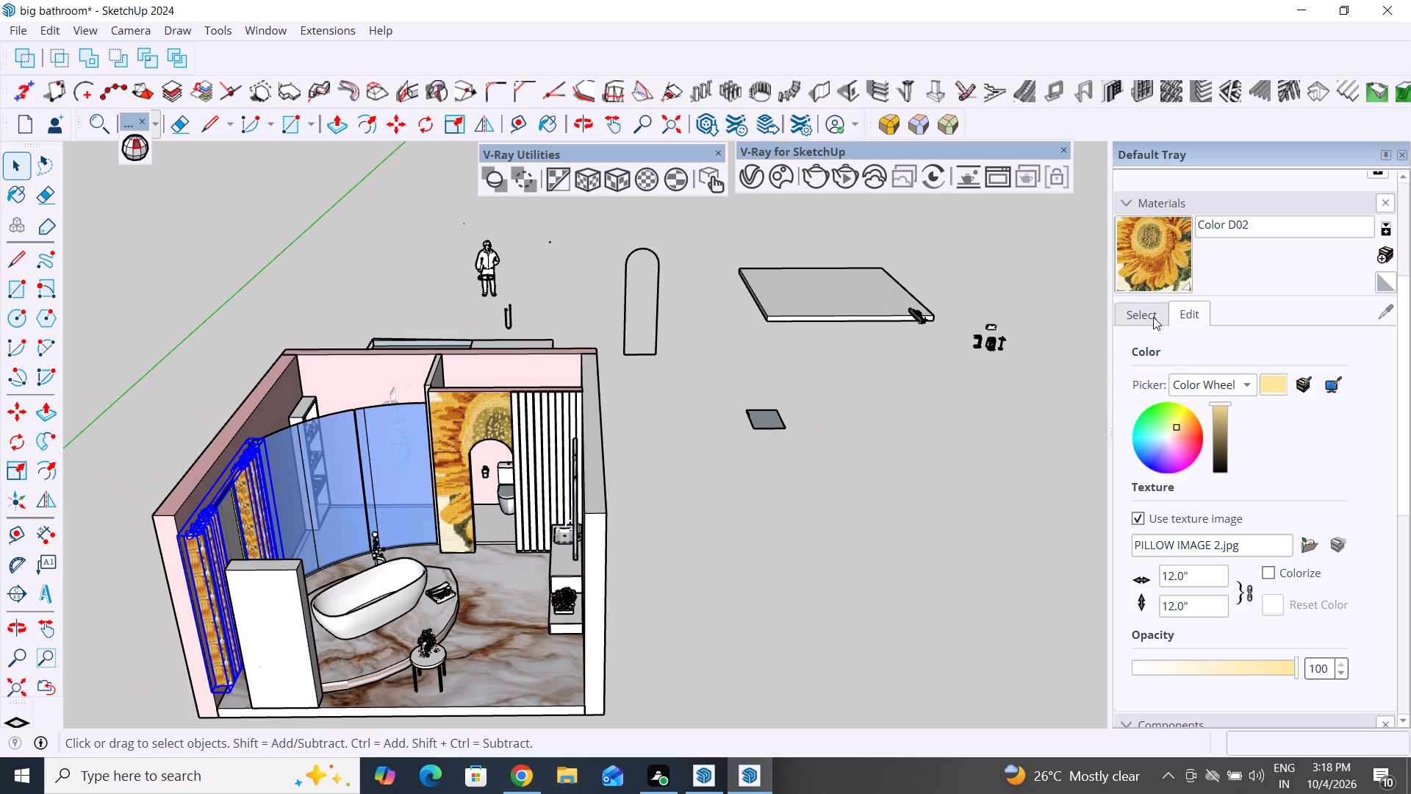
pyautogui.scroll(3, 1292, 444)
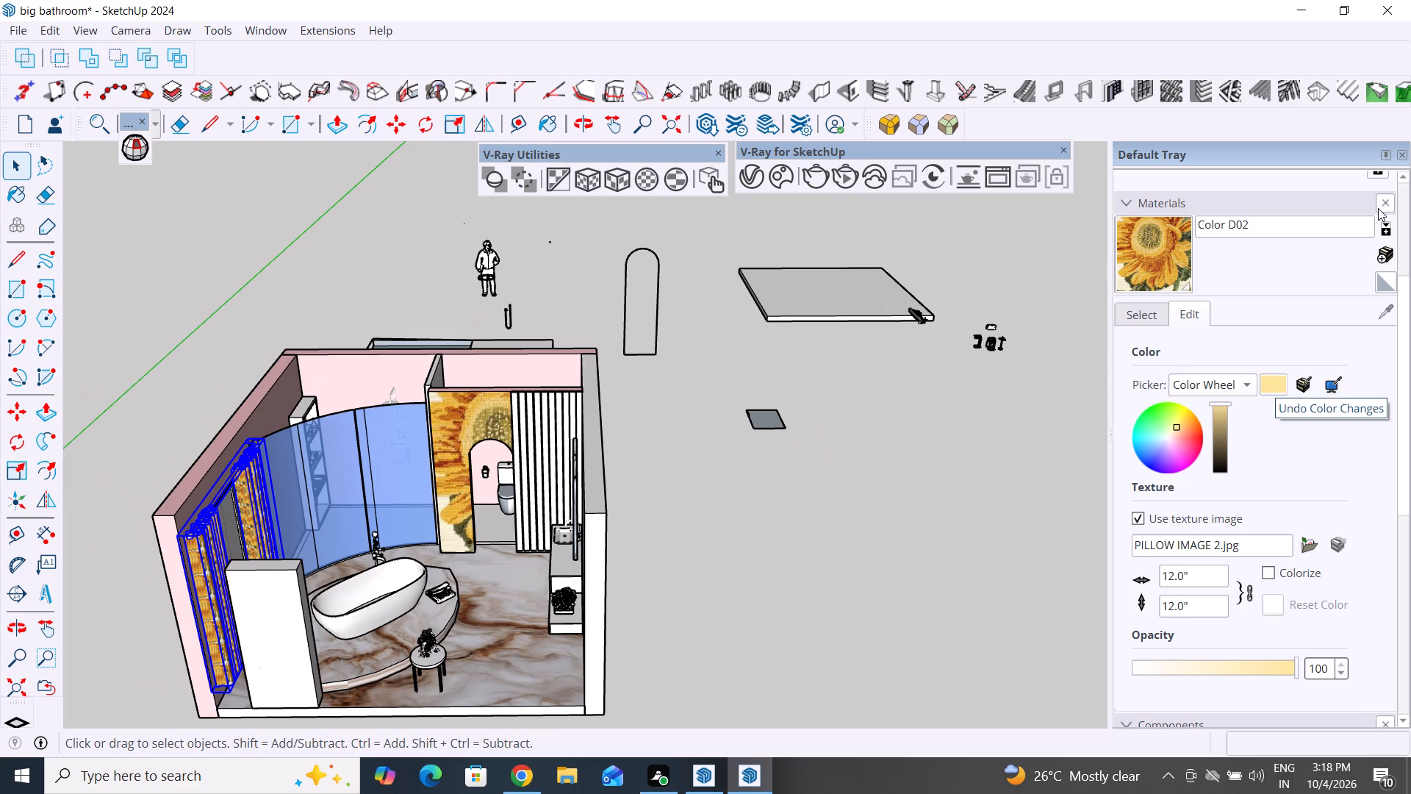
pyautogui.click(1379, 194)
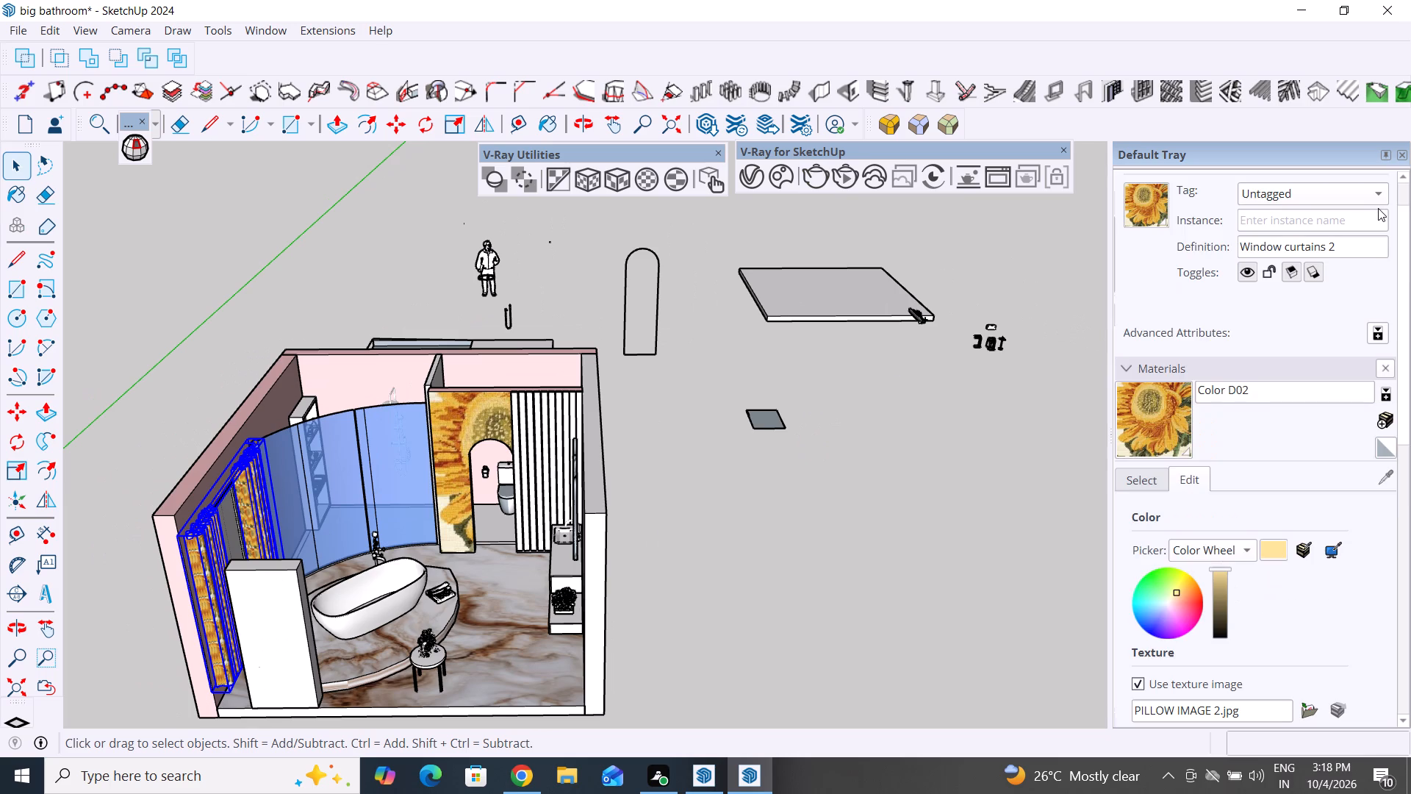
pyautogui.click(1379, 194)
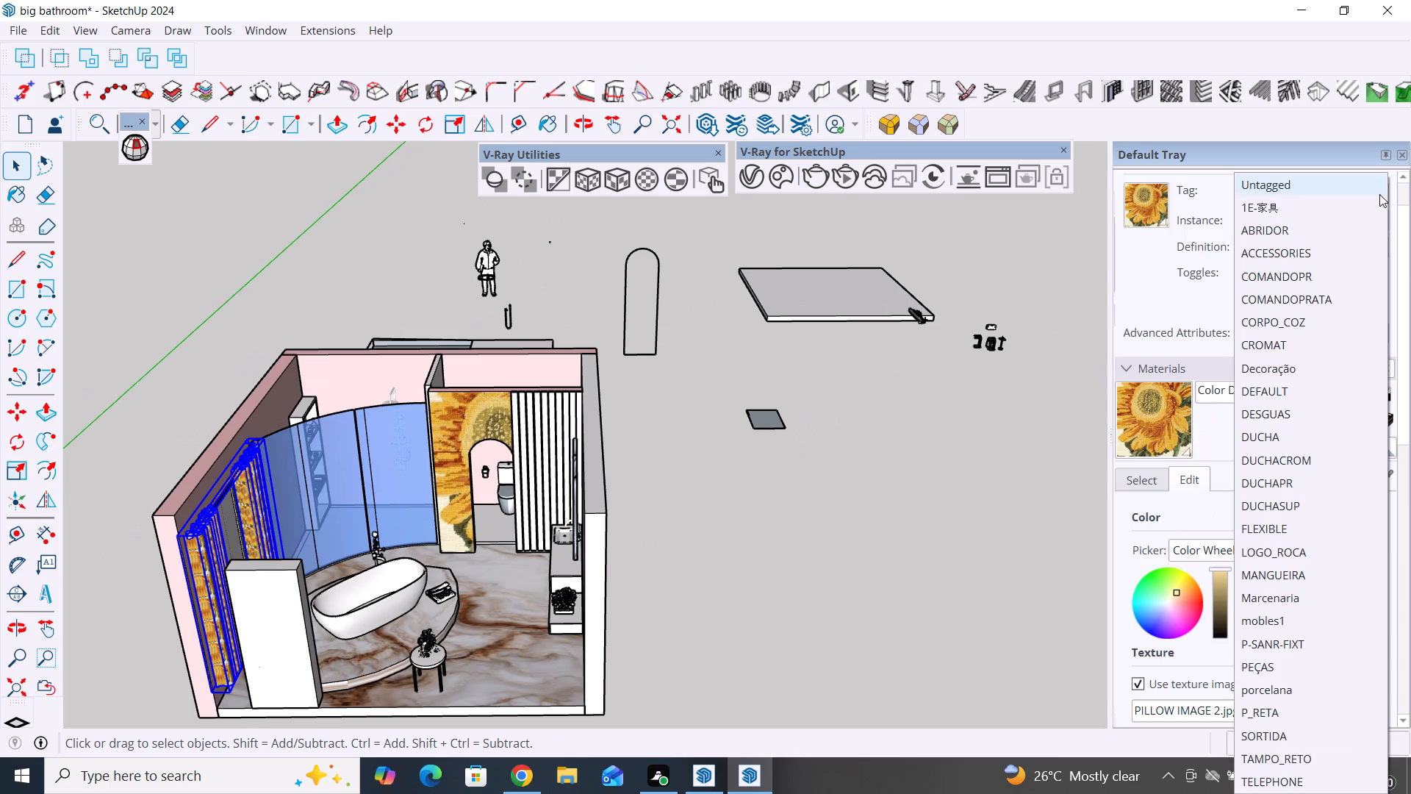
pyautogui.scroll(-2, 1338, 648)
pyautogui.scroll(-3, 1379, 194)
pyautogui.scroll(-4, 1338, 648)
pyautogui.scroll(-1, 1210, 695)
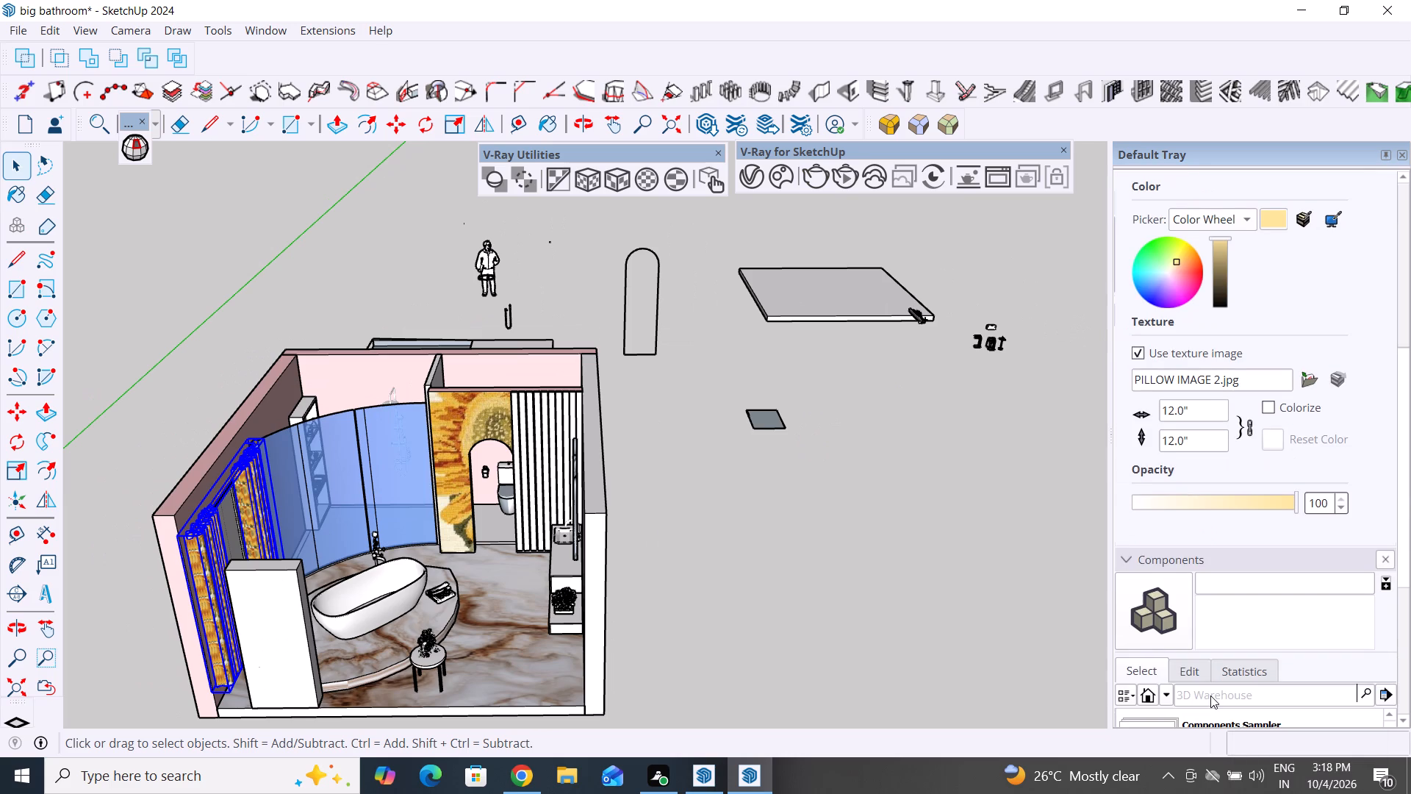
pyautogui.scroll(-1, 1210, 695)
pyautogui.click(1193, 507)
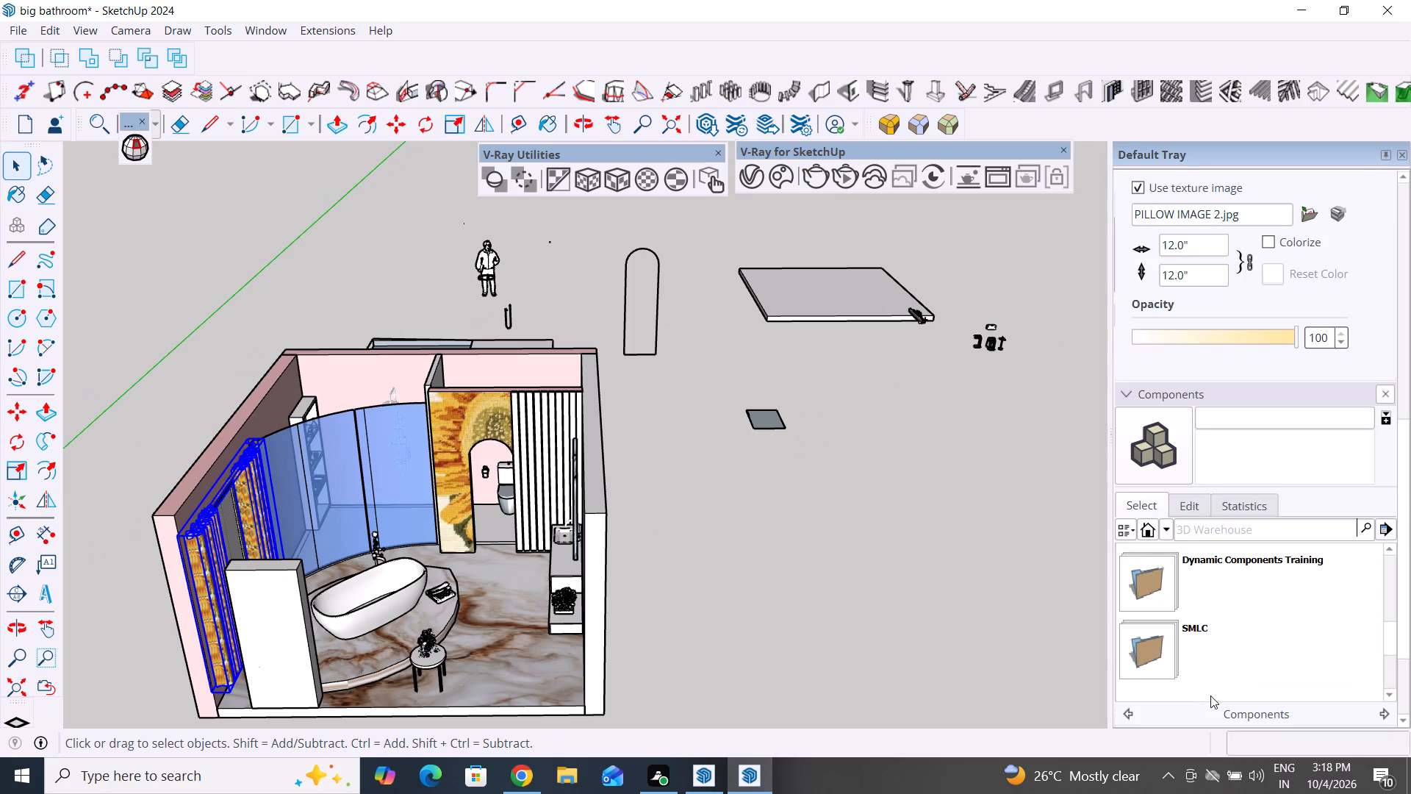
pyautogui.click(1239, 501)
pyautogui.scroll(-8, 1232, 569)
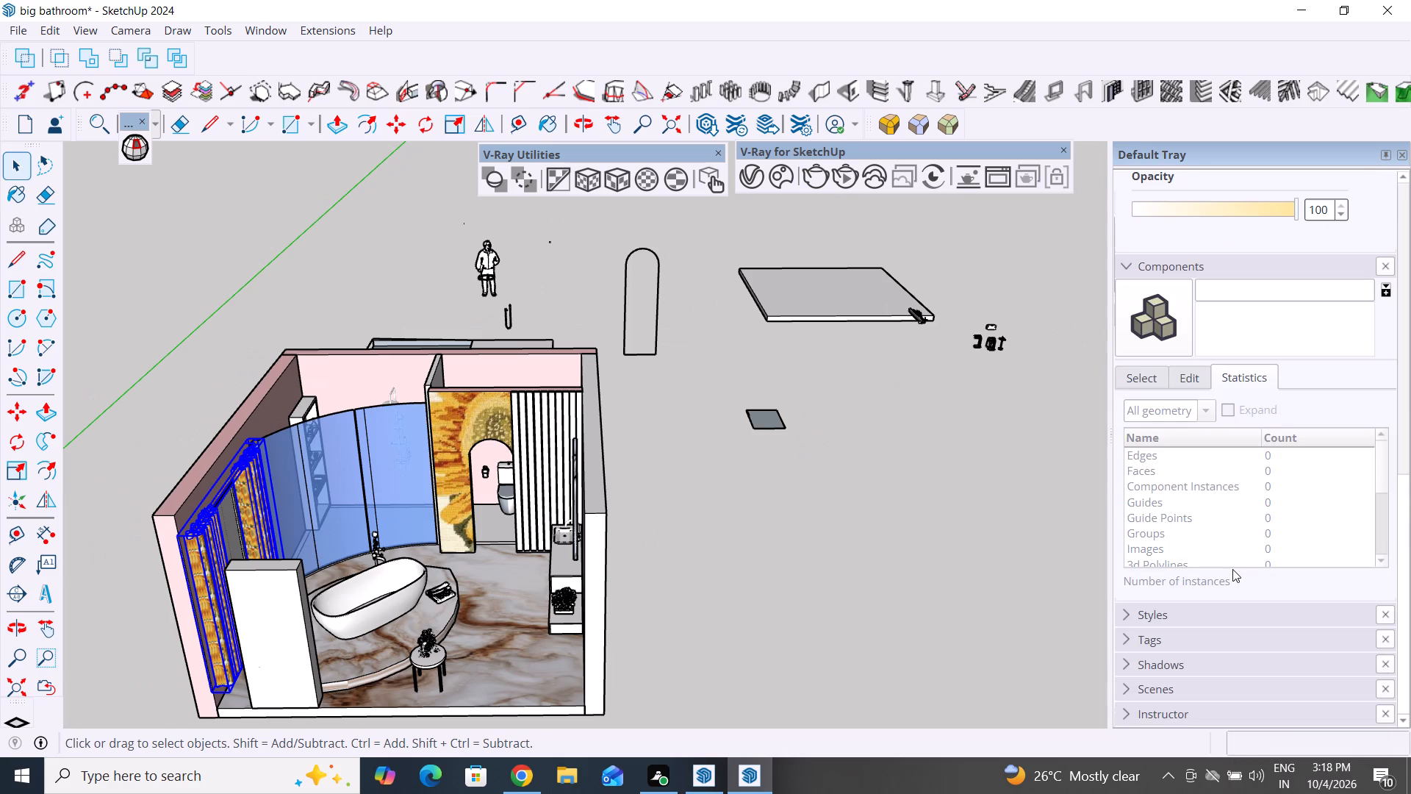
pyautogui.click(1130, 637)
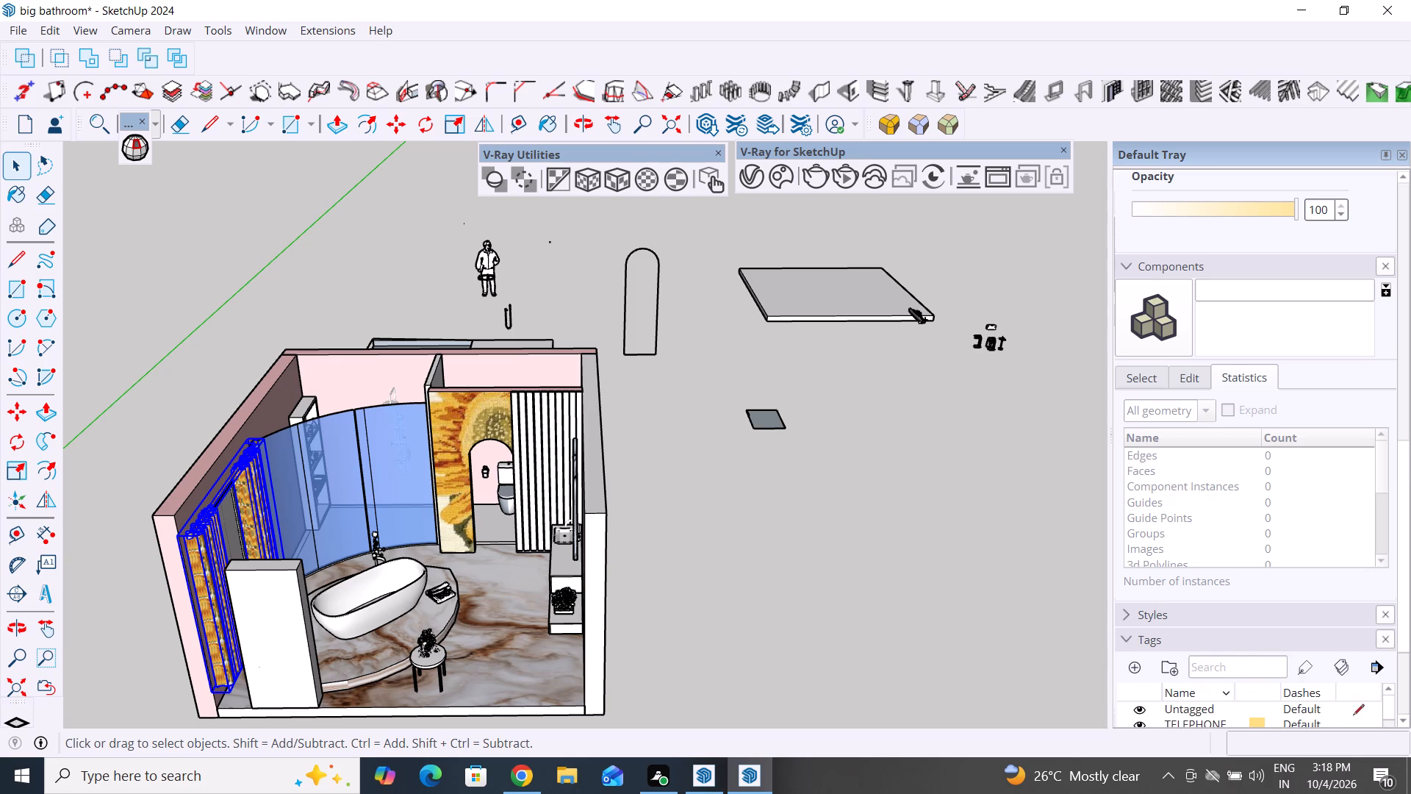
pyautogui.scroll(-11, 1193, 672)
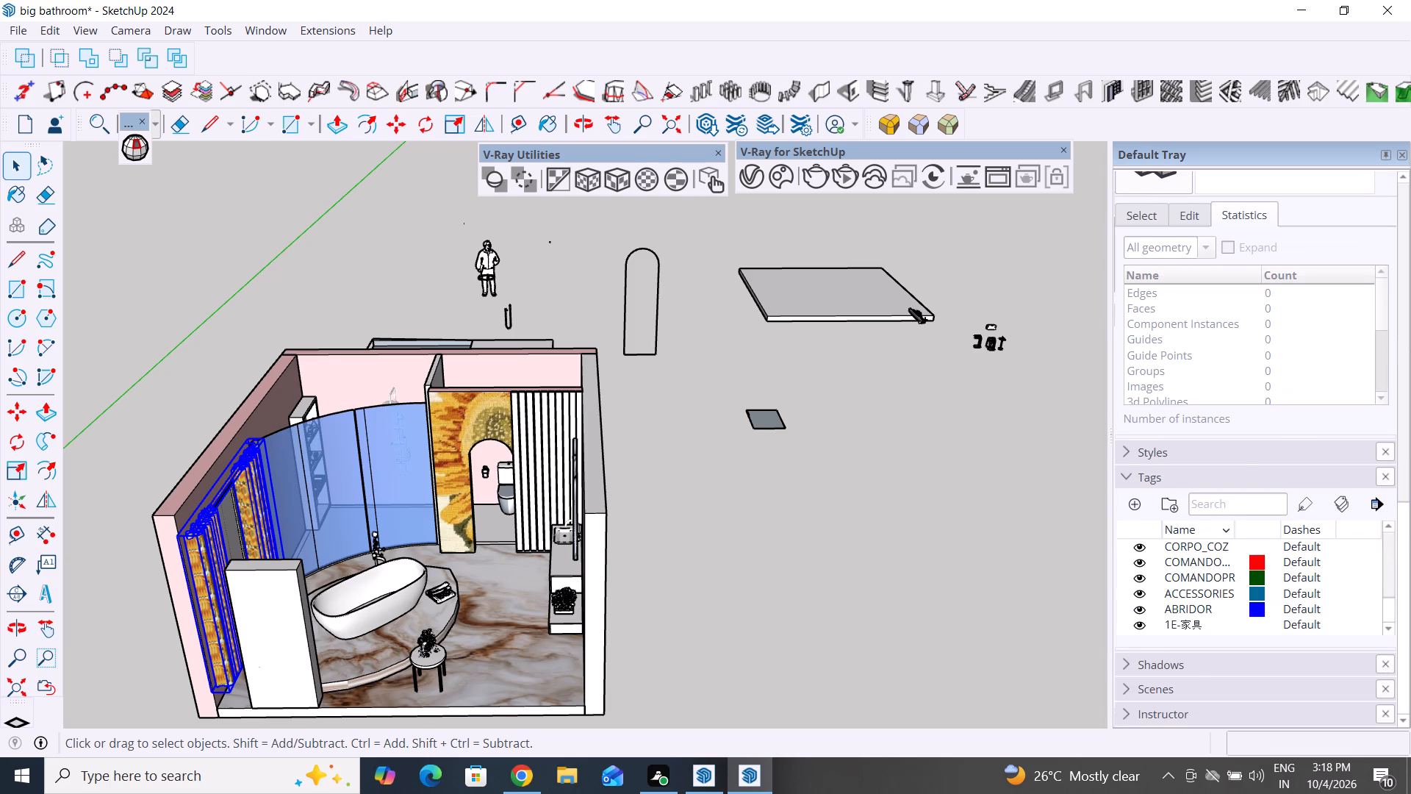
pyautogui.click(1313, 626)
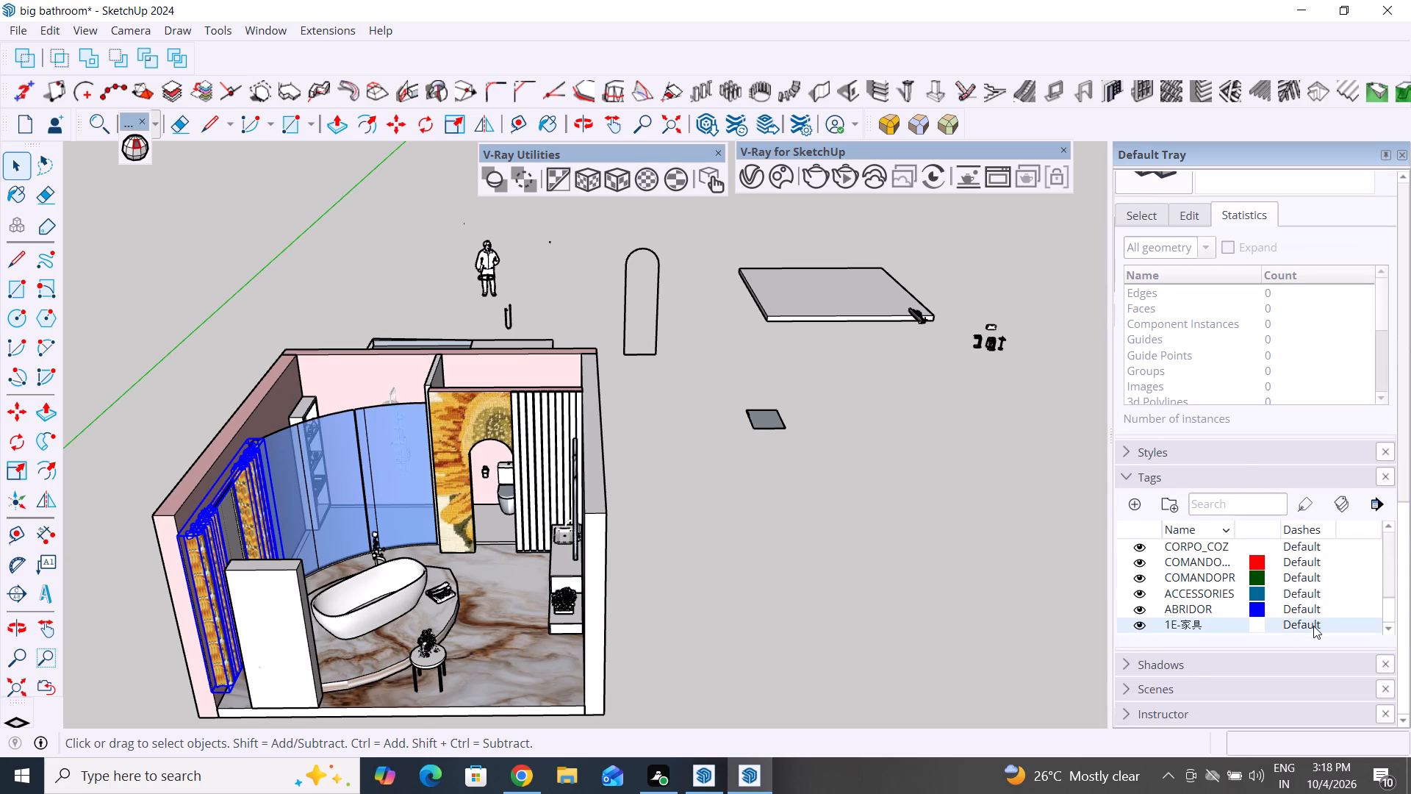
pyautogui.click(1209, 626)
pyautogui.keyDown('ctrl'); pyautogui.scroll(8, 1209, 626); pyautogui.keyUp('ctrl')
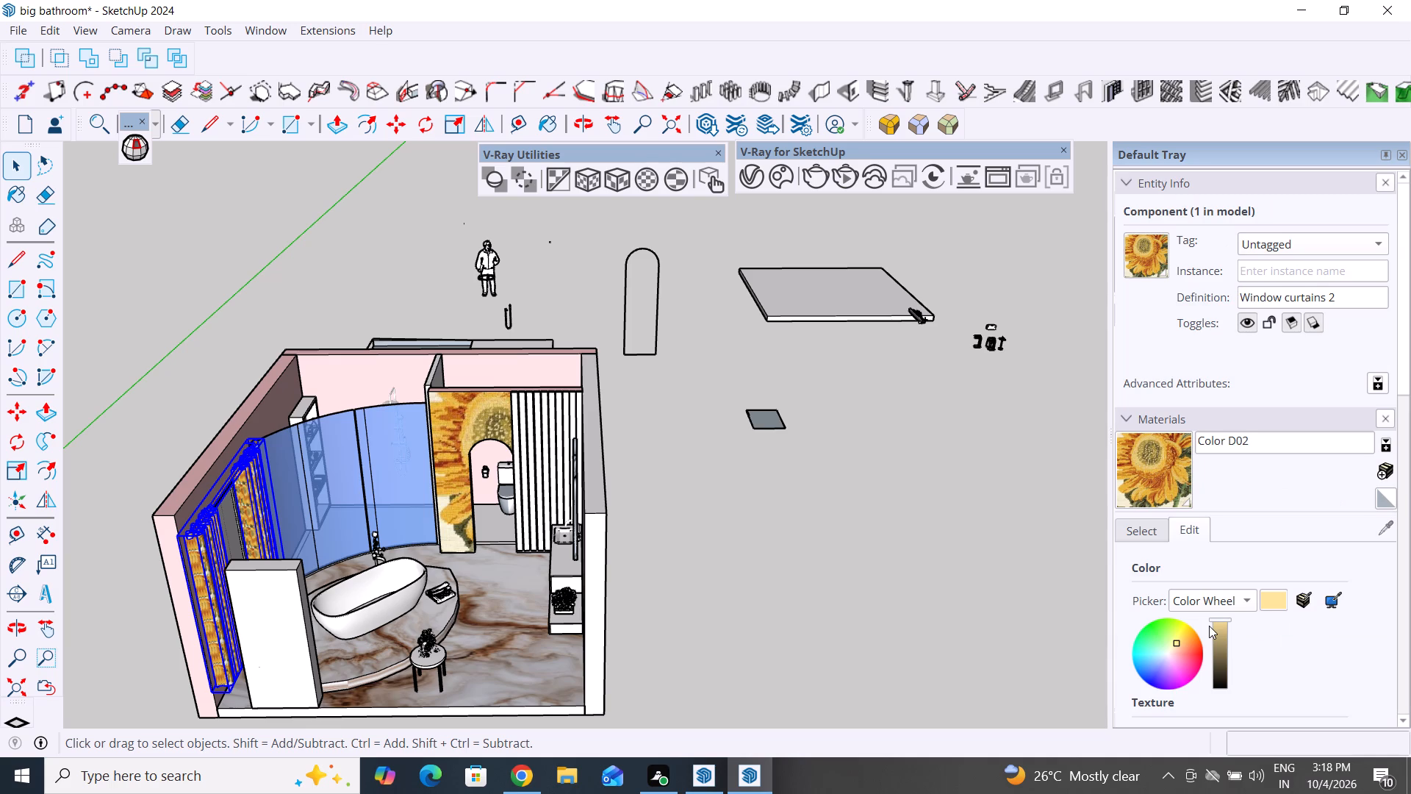
pyautogui.scroll(-7, 1209, 626)
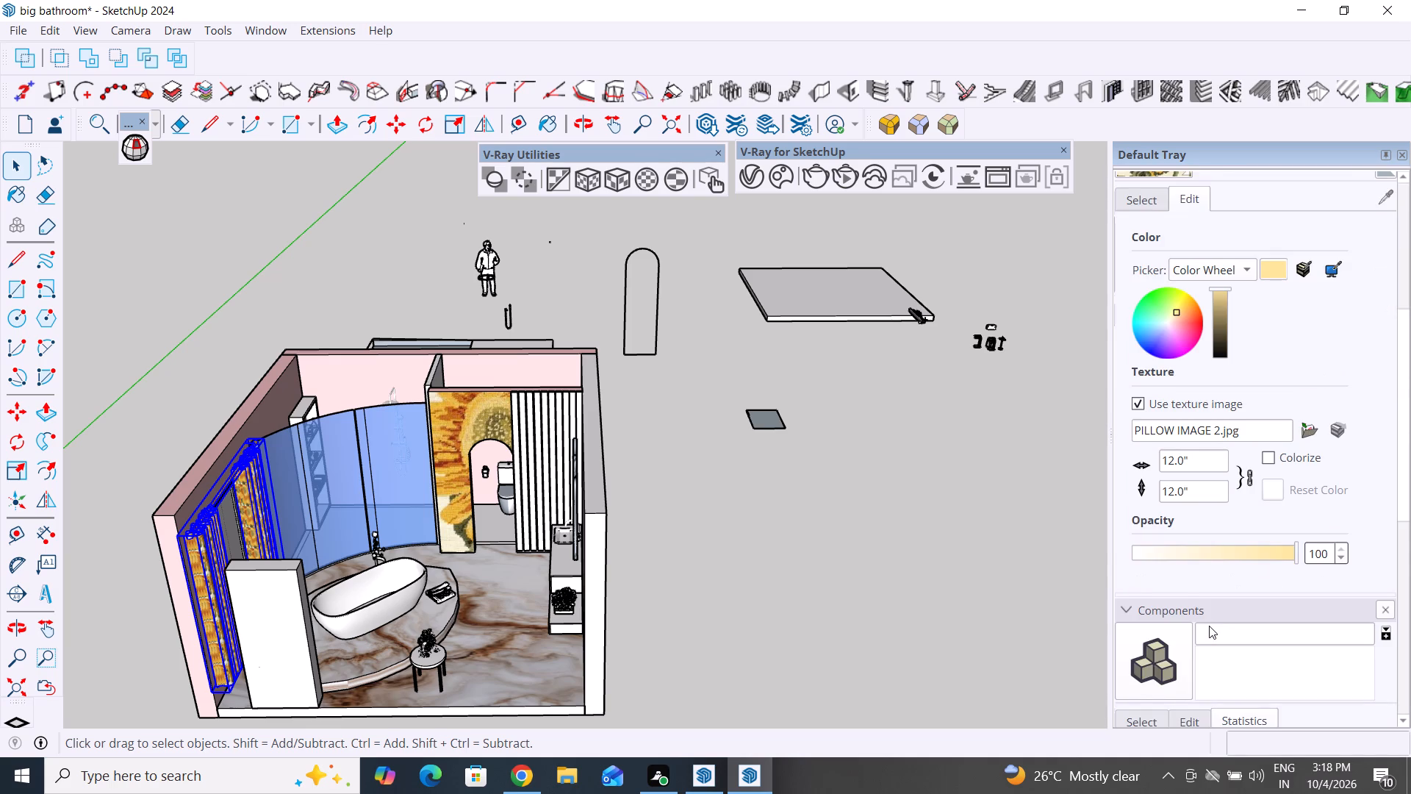
pyautogui.scroll(-3, 1209, 626)
pyautogui.click(1013, 642)
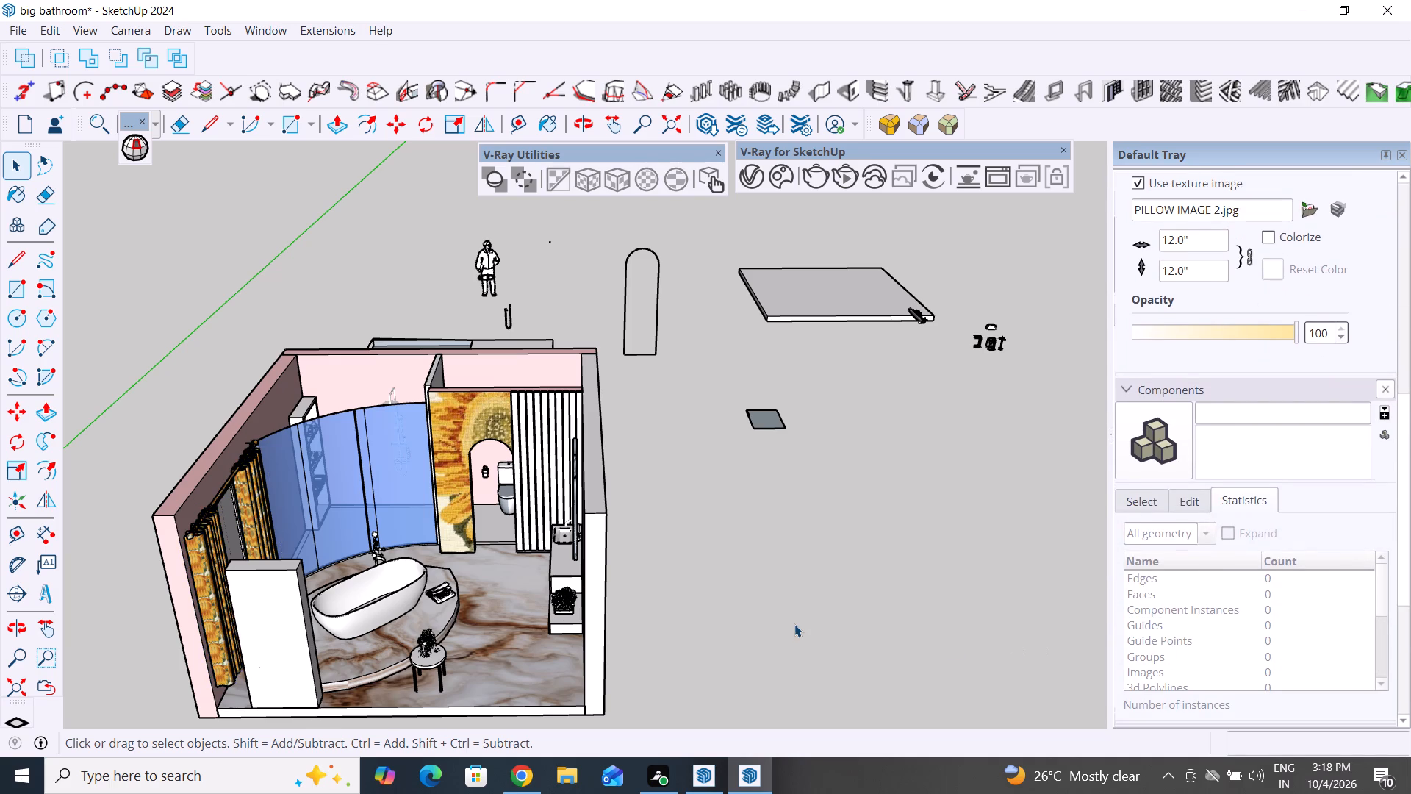
pyautogui.click(794, 614)
# Examine the sunflower texture on the window curtains and the marble on the curved front riser of the bathtub platform.
pyautogui.scroll(4, 215, 609)
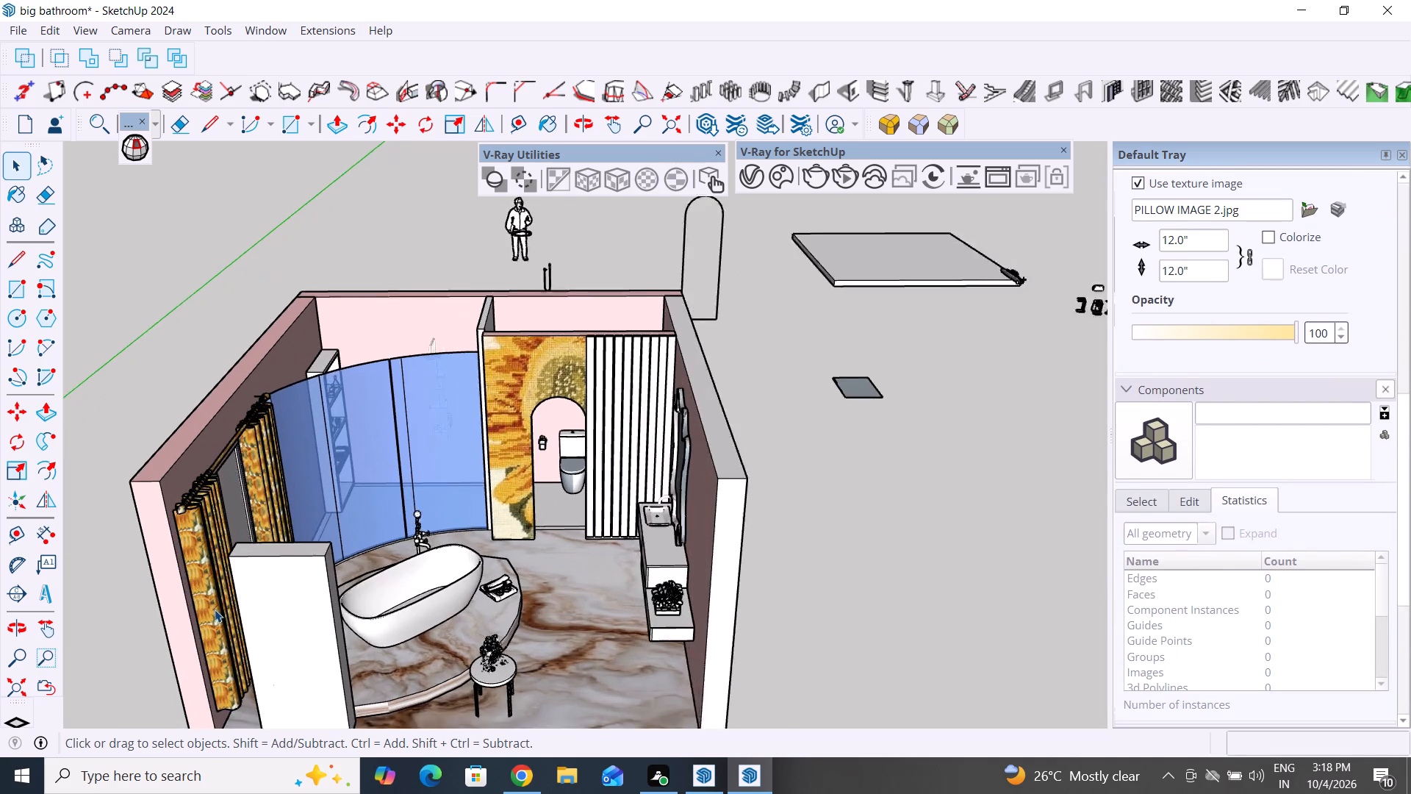
pyautogui.scroll(6, 215, 609)
pyautogui.moveTo(486, 536); pyautogui.dragTo(347, 576, button='middle')
pyautogui.scroll(1, 209, 434)
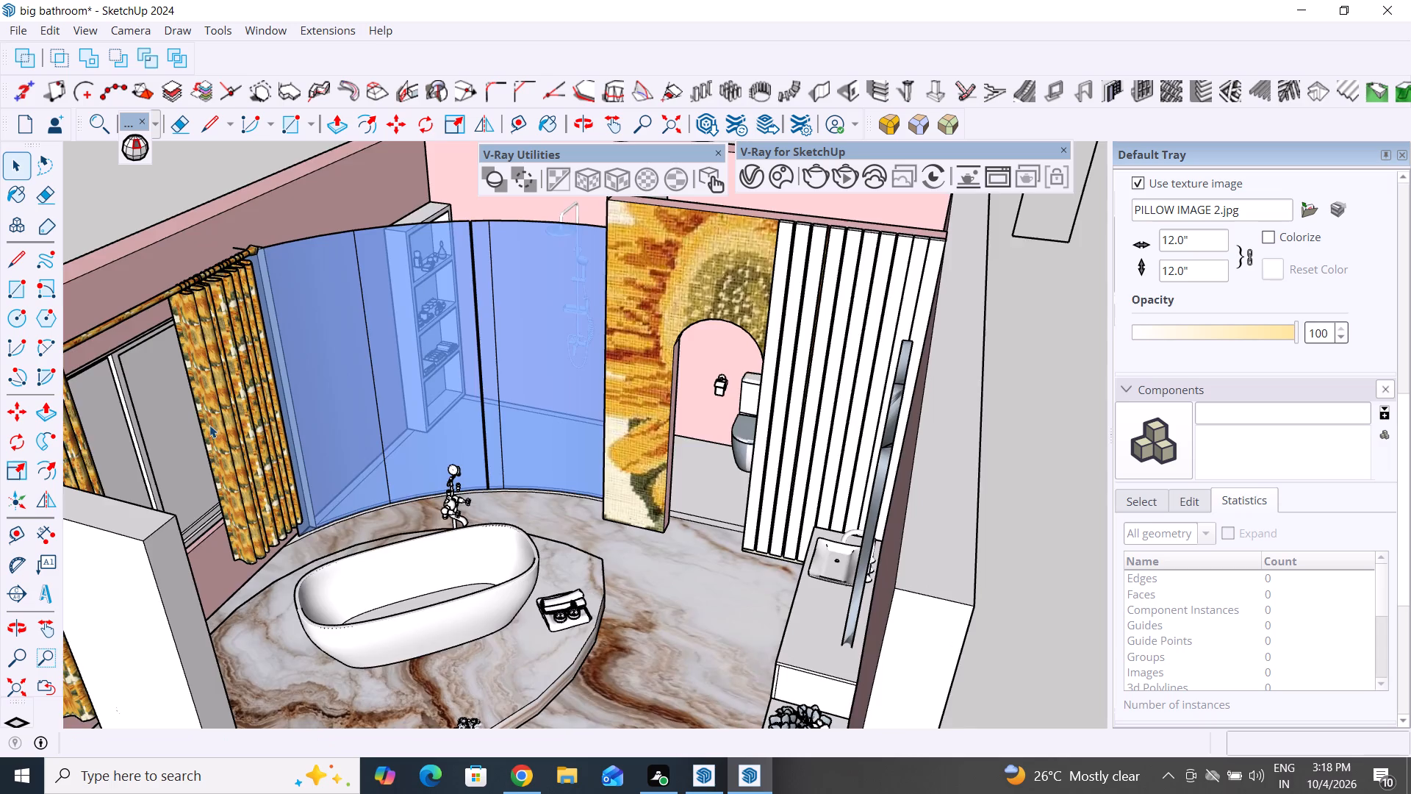
pyautogui.scroll(10, 209, 425)
pyautogui.scroll(-2, 209, 425)
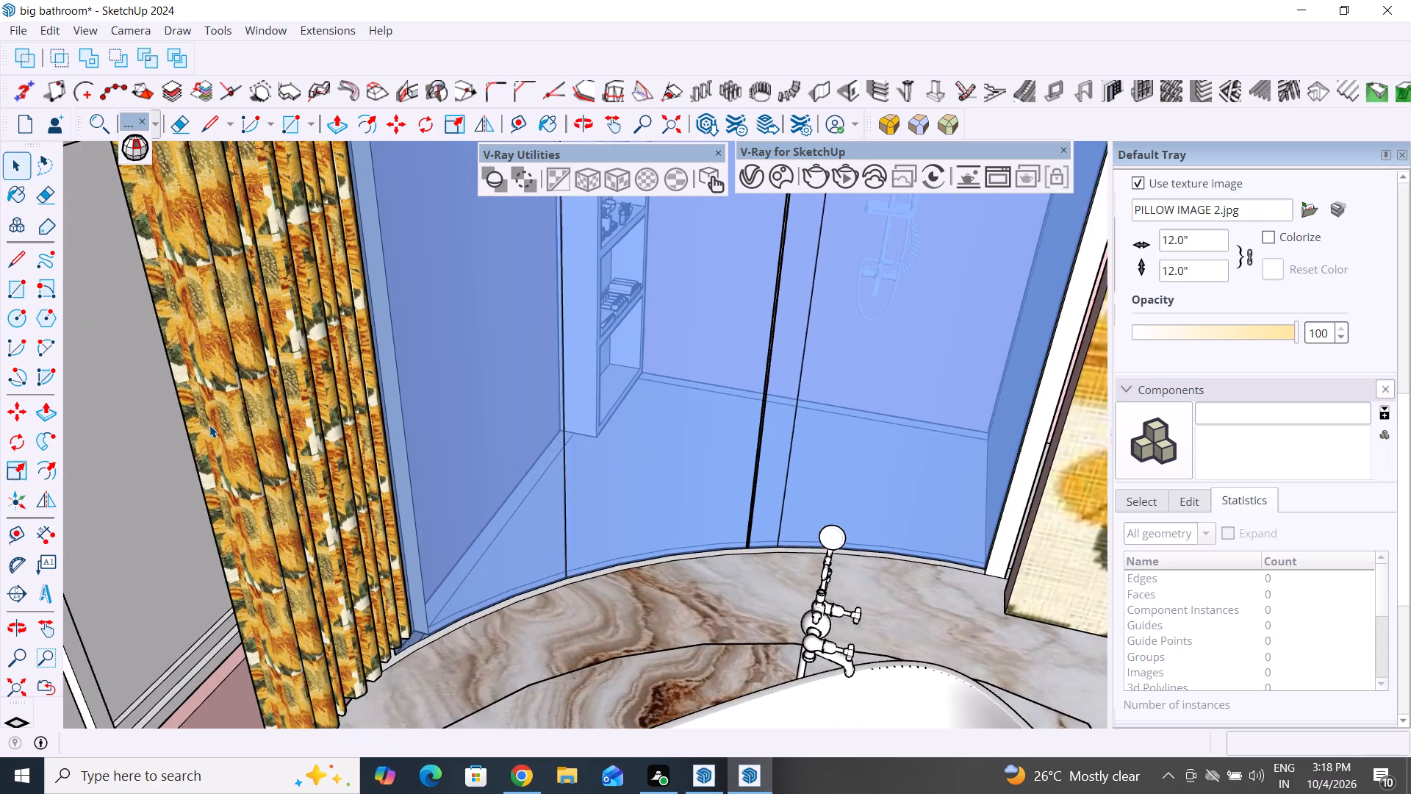
pyautogui.scroll(-13, 209, 425)
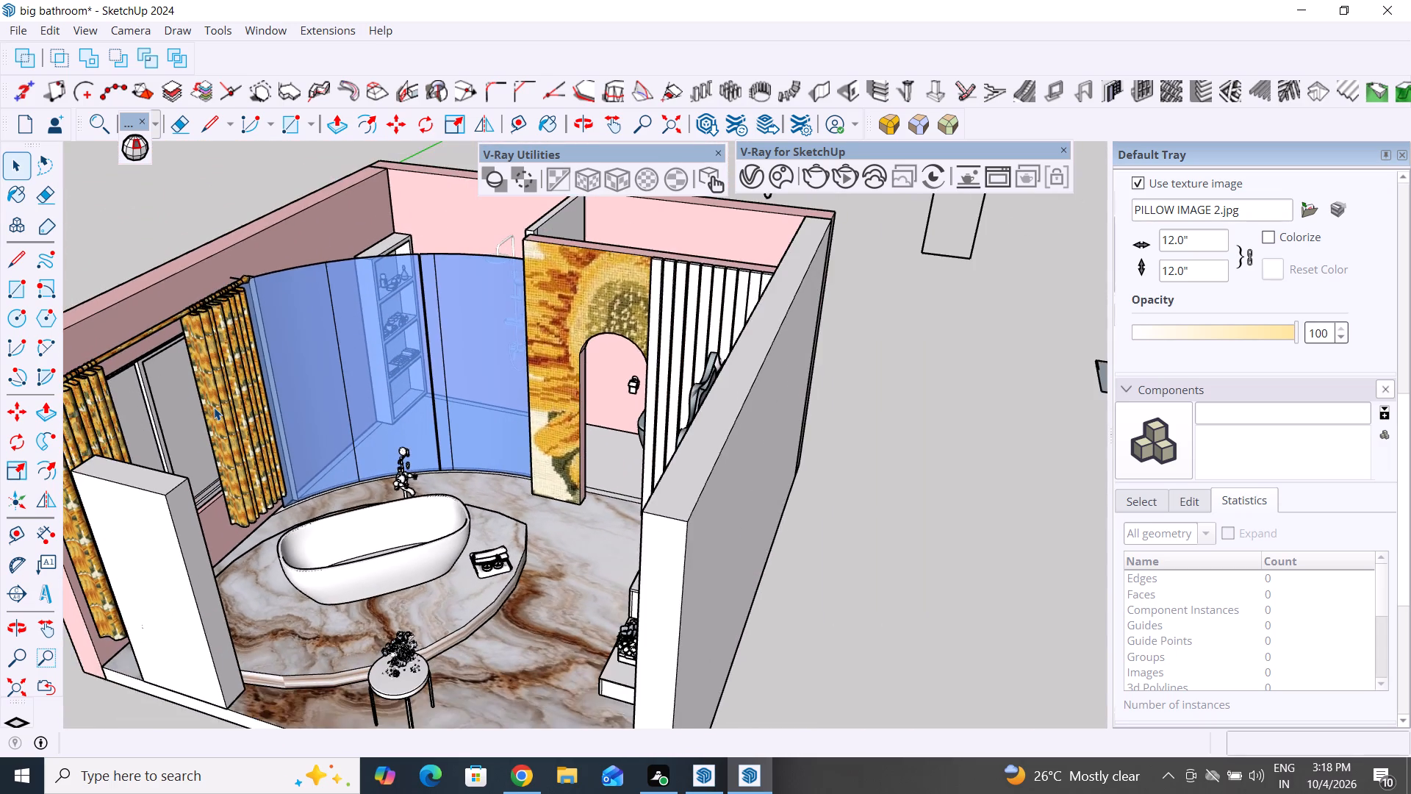
pyautogui.scroll(-4, 214, 407)
pyautogui.moveTo(321, 579); pyautogui.dragTo(357, 568, button='middle')
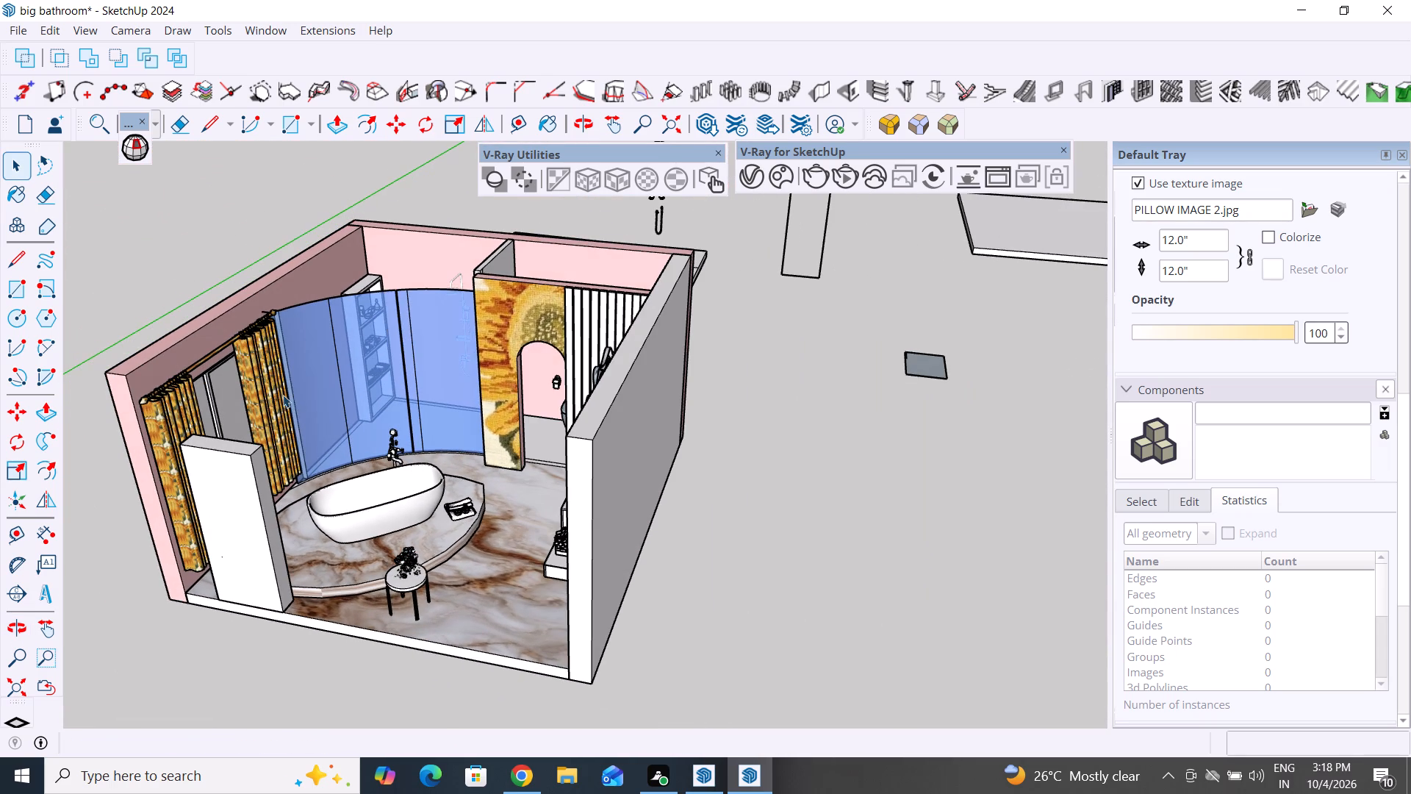
pyautogui.moveTo(367, 581); pyautogui.dragTo(460, 607, button='middle')
pyautogui.scroll(4, 629, 577)
pyautogui.moveTo(637, 608); pyautogui.dragTo(652, 609, button='middle')
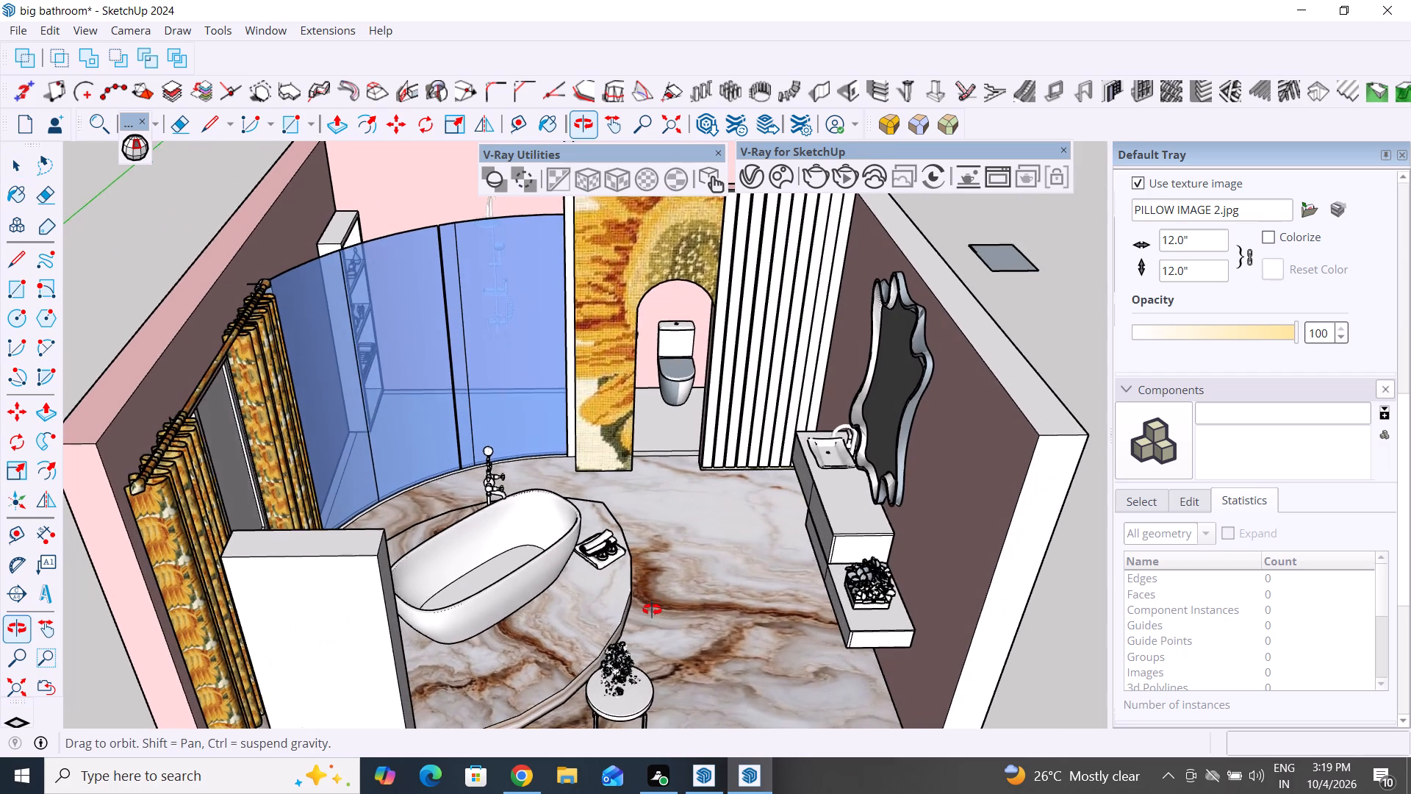
pyautogui.moveTo(652, 609); pyautogui.dragTo(543, 554, button='middle')
pyautogui.scroll(9, 414, 639)
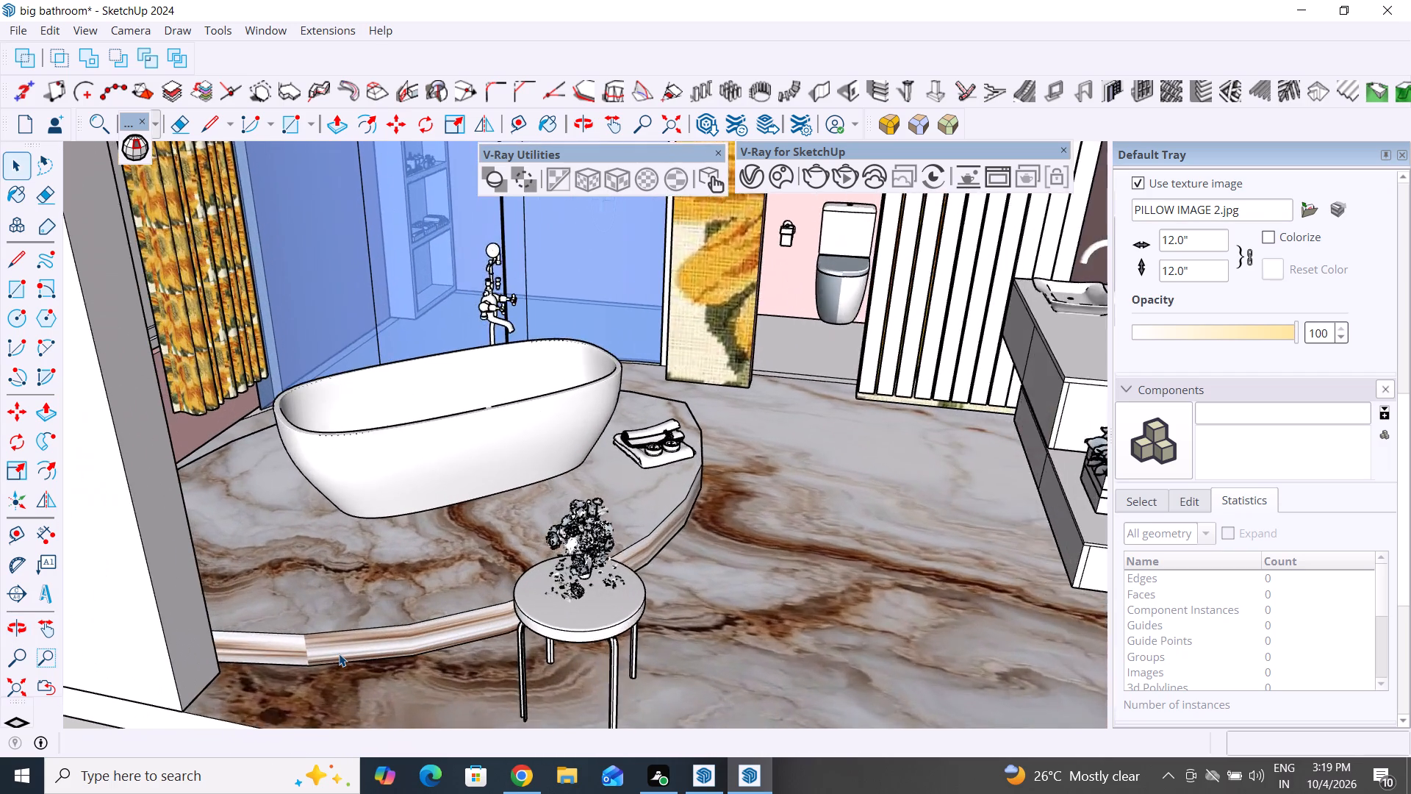
pyautogui.scroll(1, 339, 654)
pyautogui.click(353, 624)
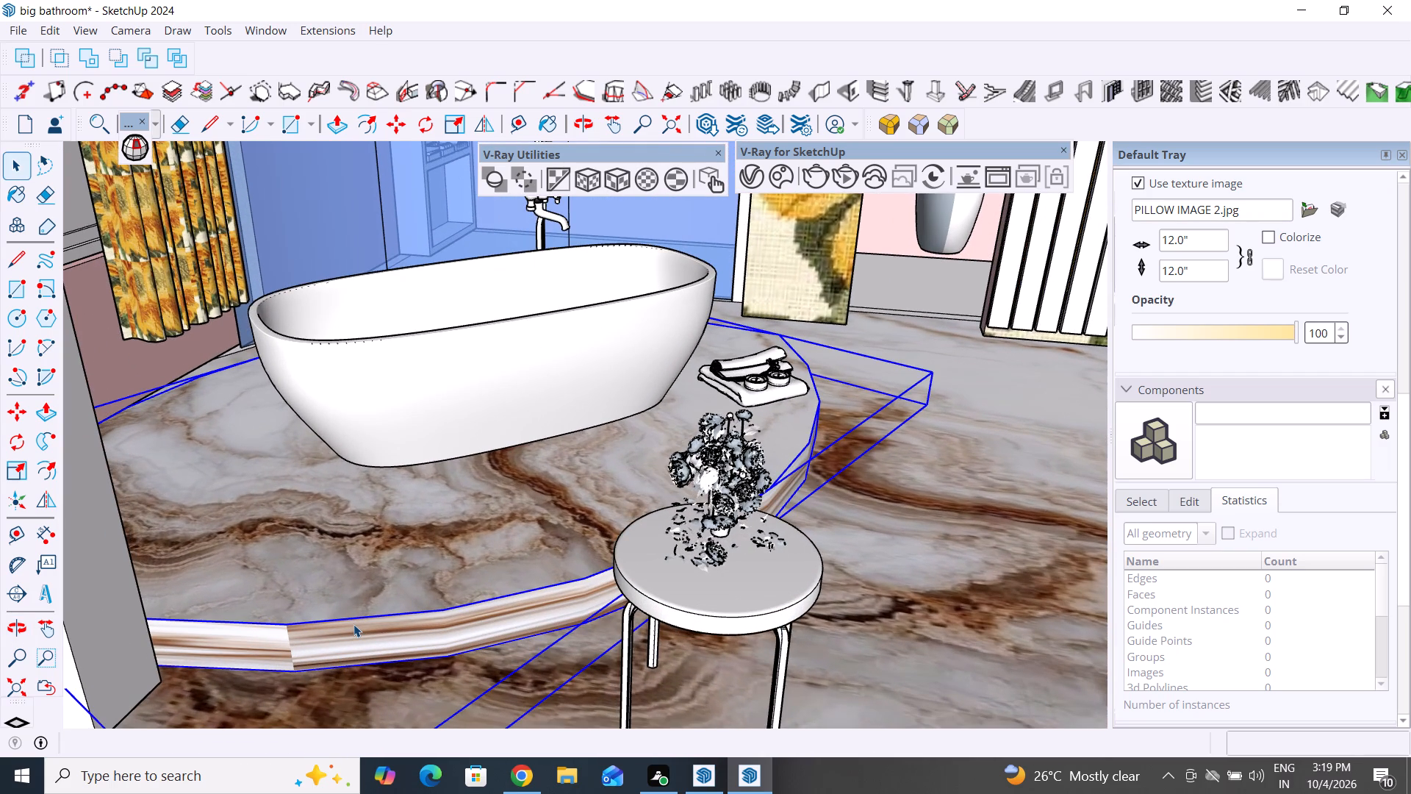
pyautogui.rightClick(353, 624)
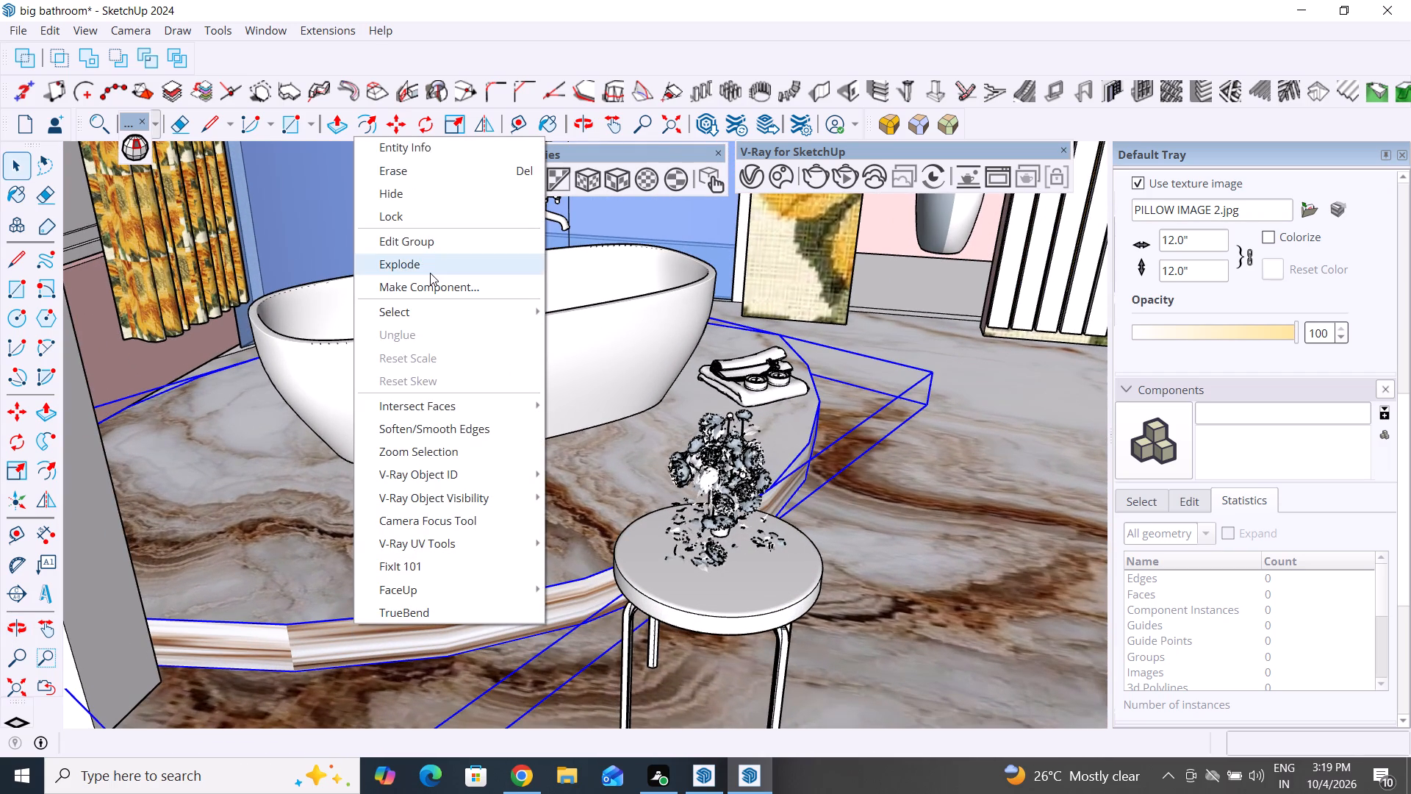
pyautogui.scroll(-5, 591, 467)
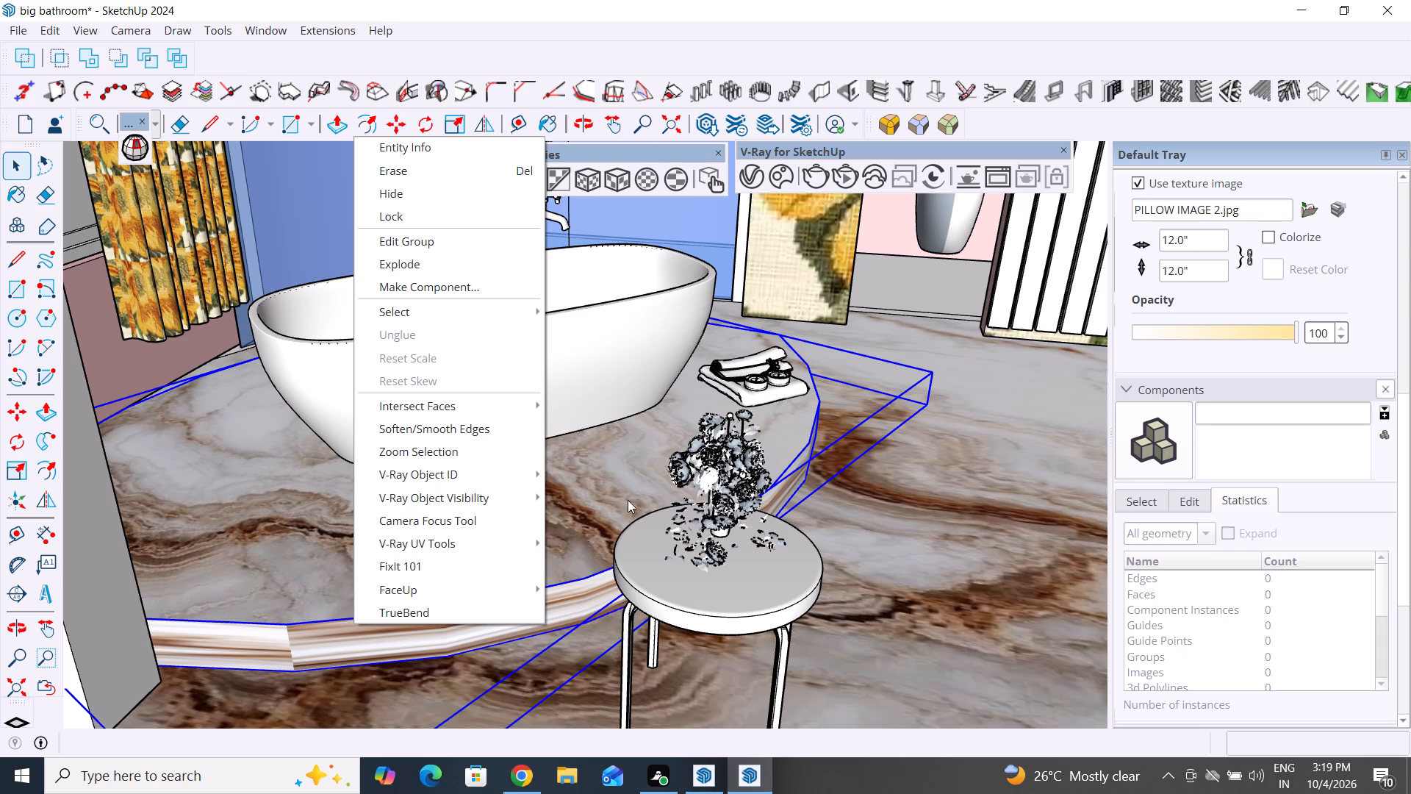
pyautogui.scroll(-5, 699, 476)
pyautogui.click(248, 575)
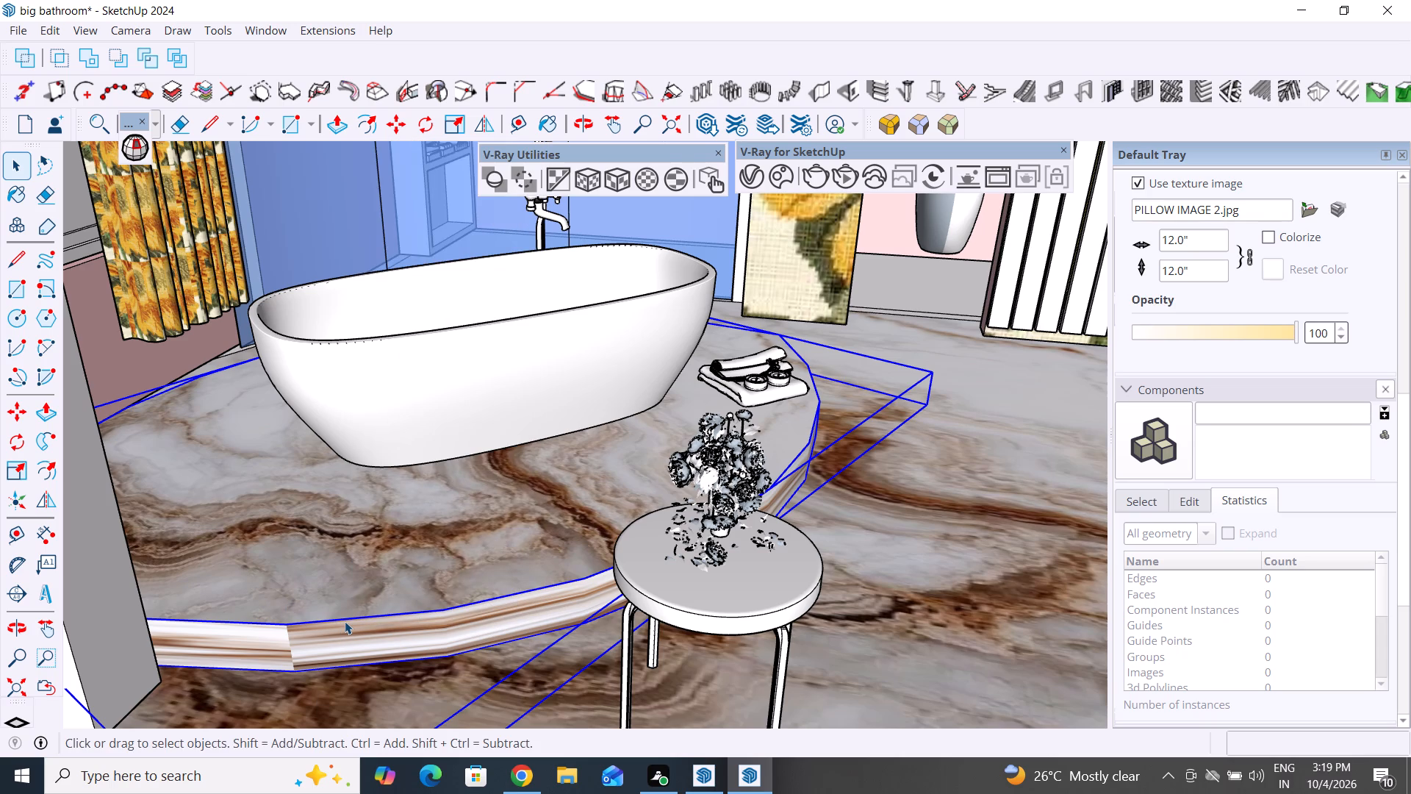
# Open the bathtub platform group and copy its curved top edge 3" down to the midpoint of the riser.
pyautogui.doubleClick(345, 621)
pyautogui.click(345, 621)
pyautogui.click(345, 620)
pyautogui.click(345, 620)
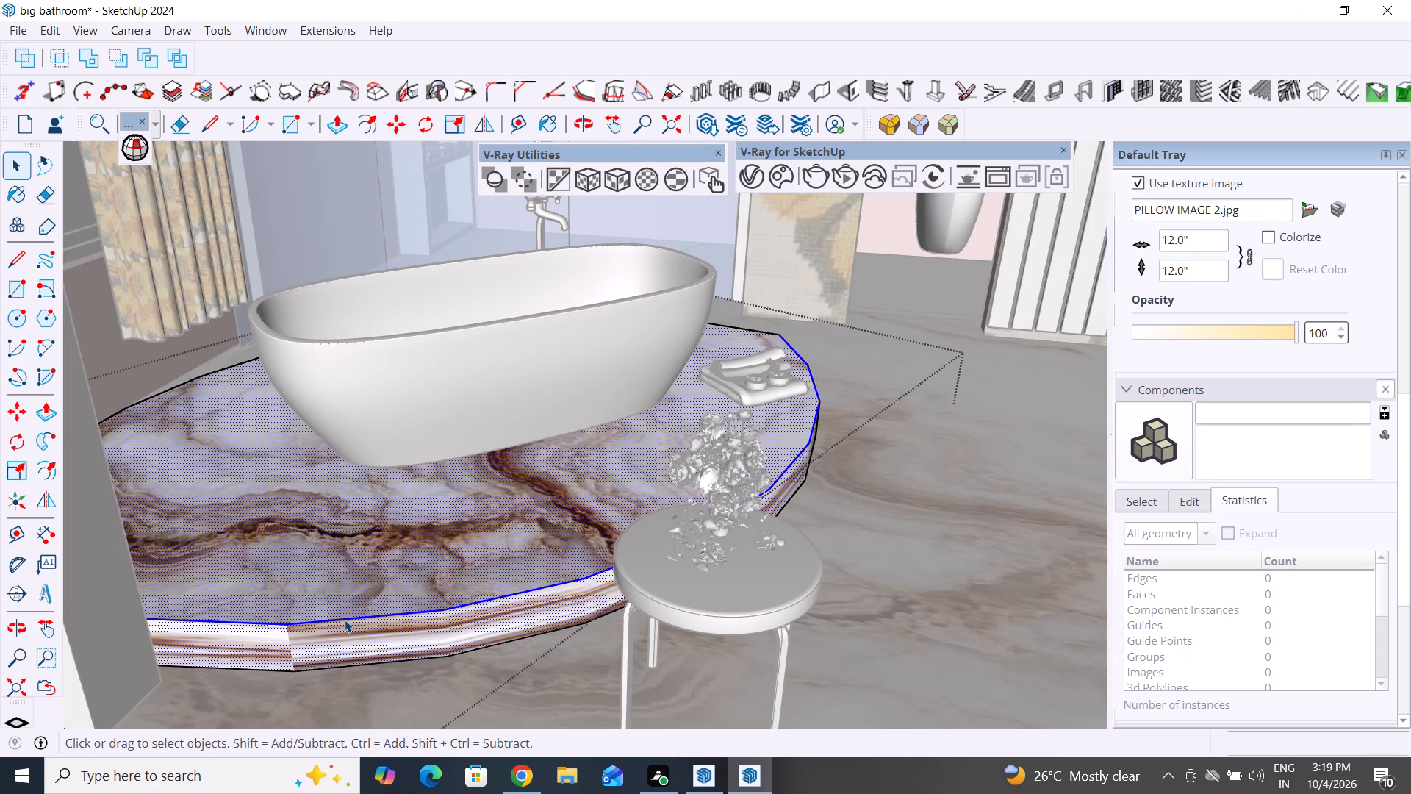
pyautogui.scroll(-2, 560, 559)
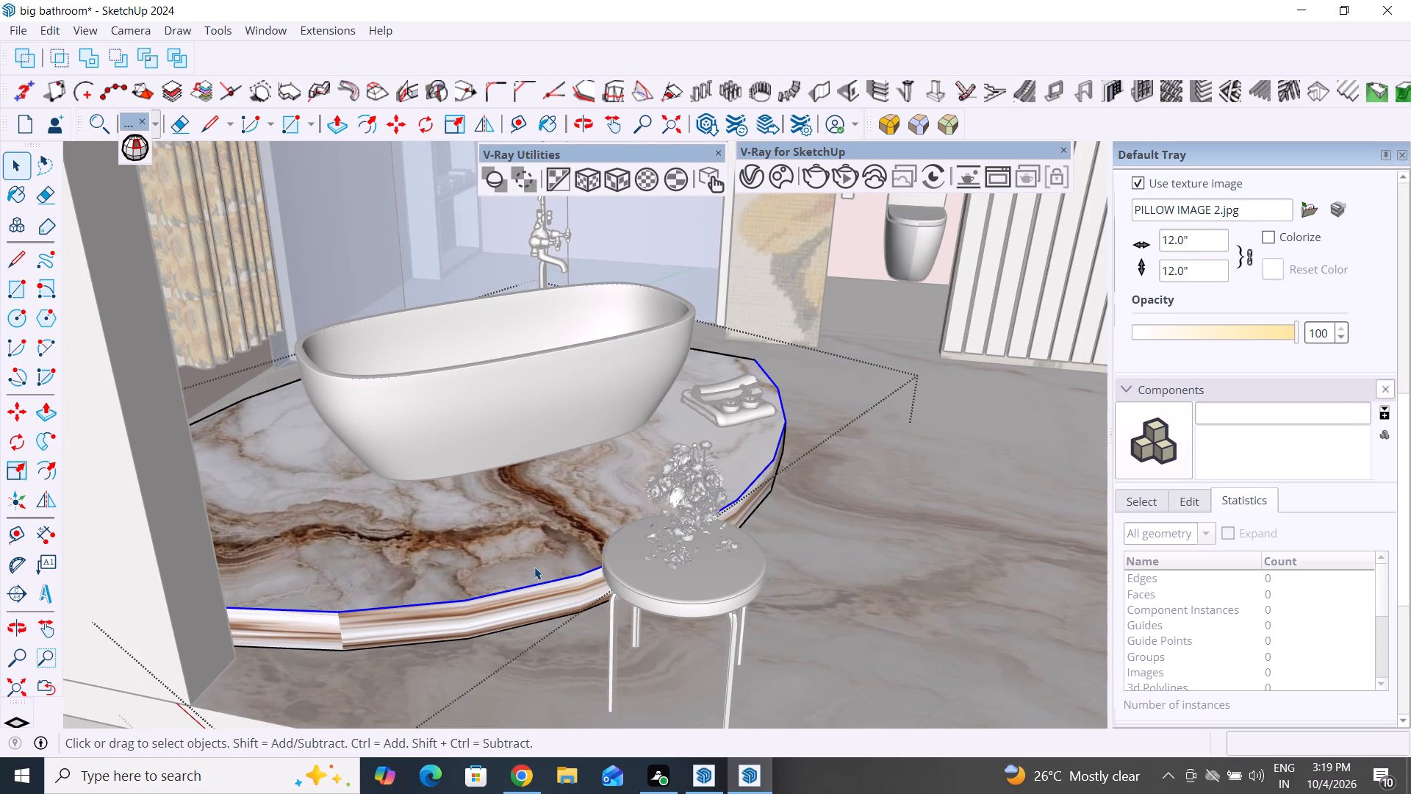
pyautogui.press('m')
pyautogui.click(338, 614)
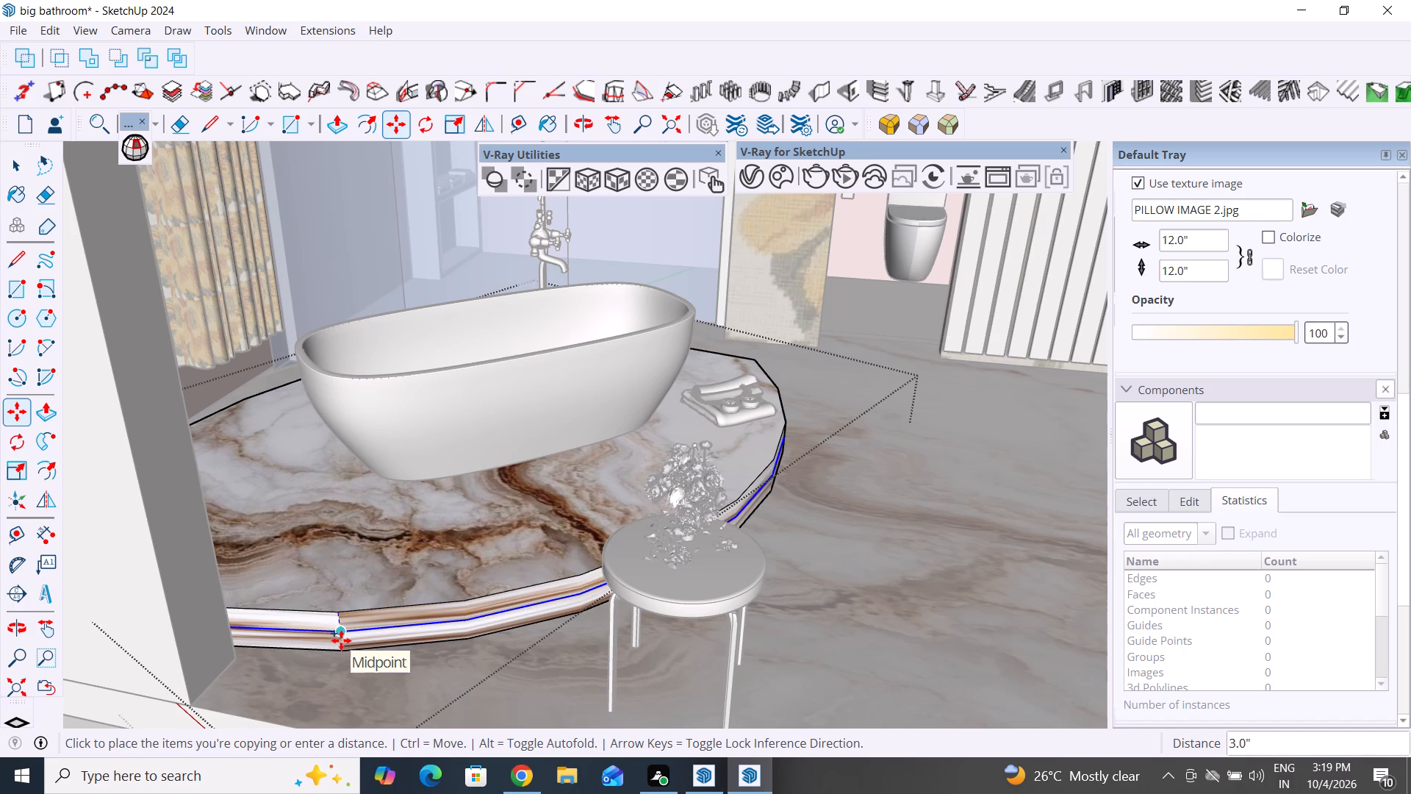
pyautogui.click(341, 640)
# Select the lower band of the bathtub platform's curved riser and create a new V-Ray Emissive material.
pyautogui.click(15, 172)
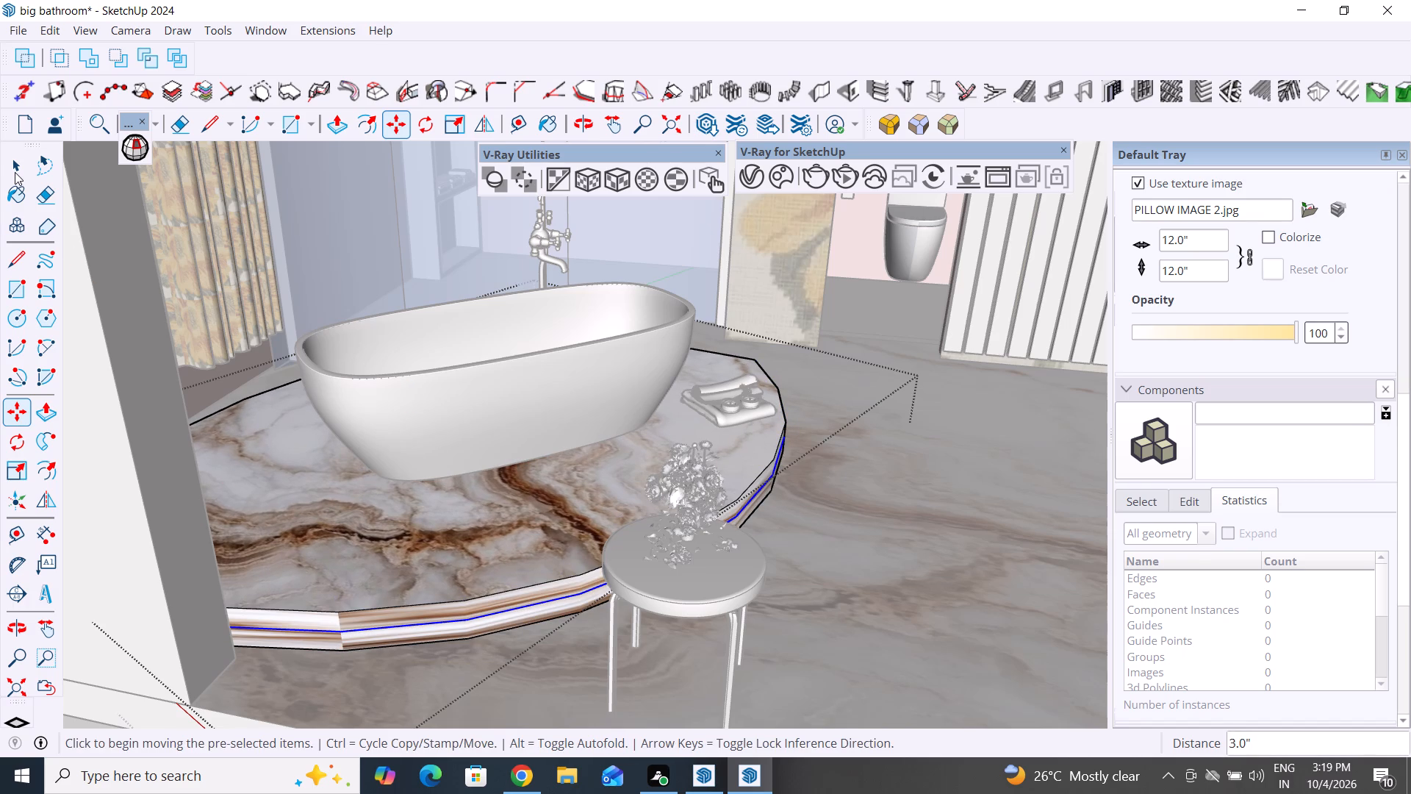
pyautogui.click(416, 636)
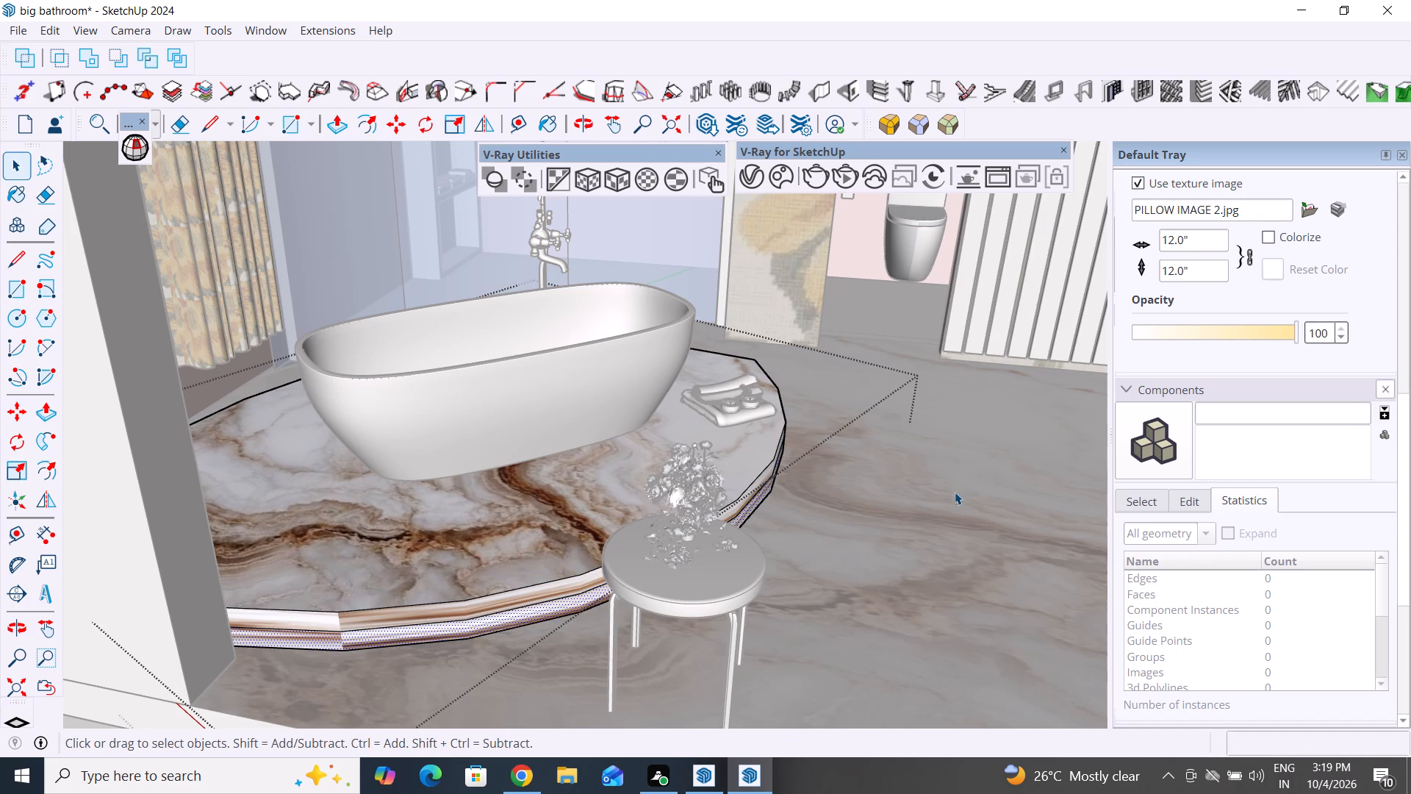
pyautogui.click(750, 180)
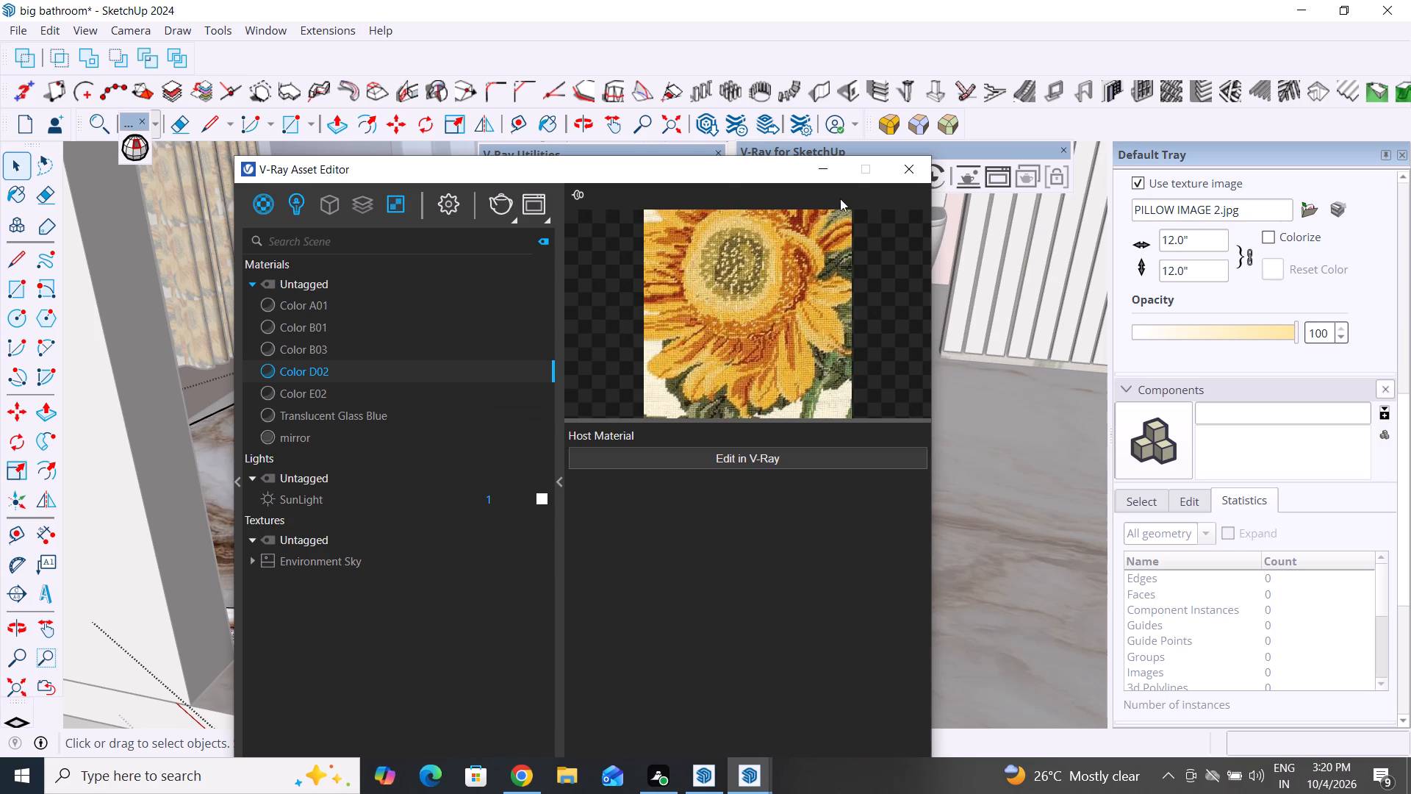
pyautogui.moveTo(720, 172); pyautogui.dragTo(635, 386)
pyautogui.moveTo(710, 188); pyautogui.dragTo(700, 248)
pyautogui.moveTo(715, 170); pyautogui.dragTo(493, 614)
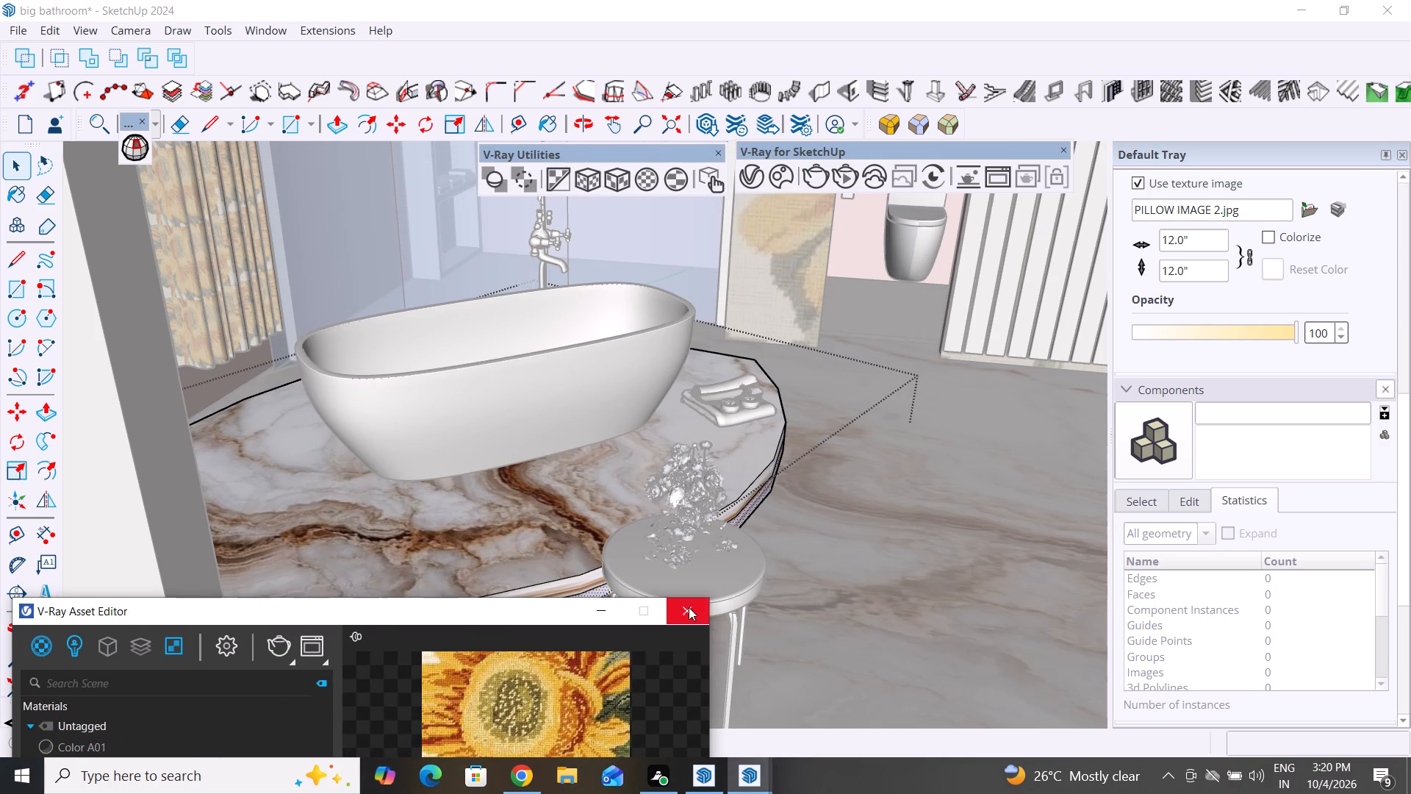
pyautogui.click(689, 607)
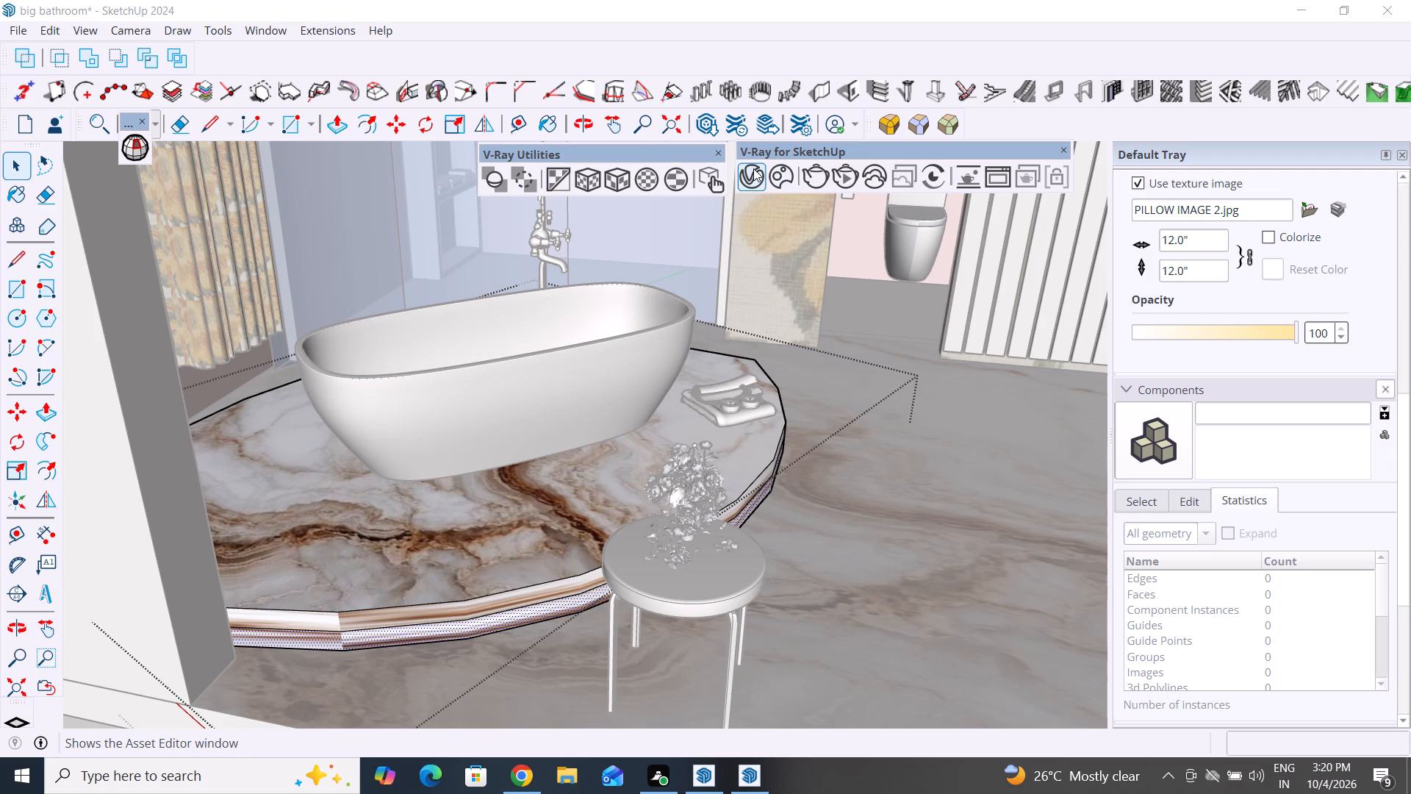
pyautogui.click(753, 168)
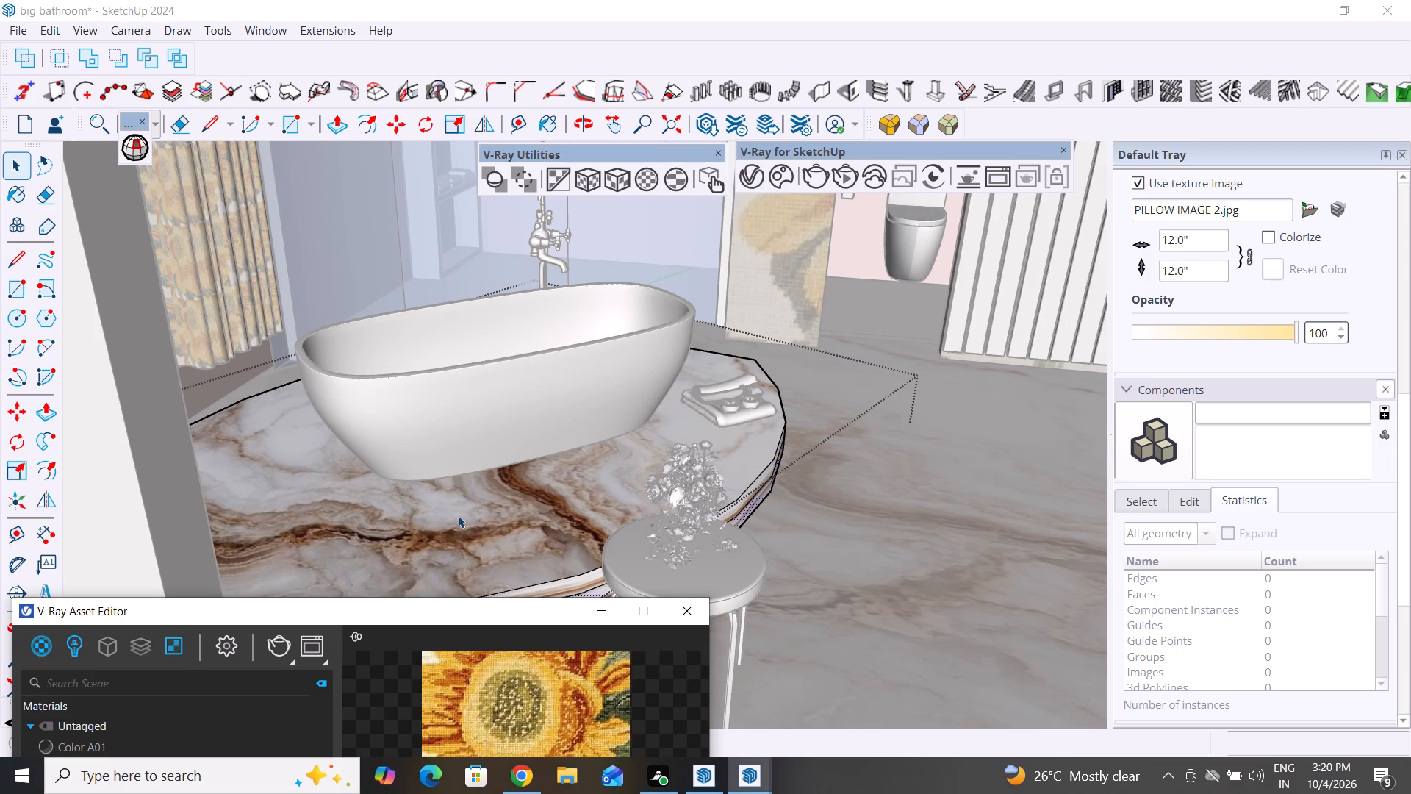
pyautogui.moveTo(398, 617); pyautogui.dragTo(783, 223)
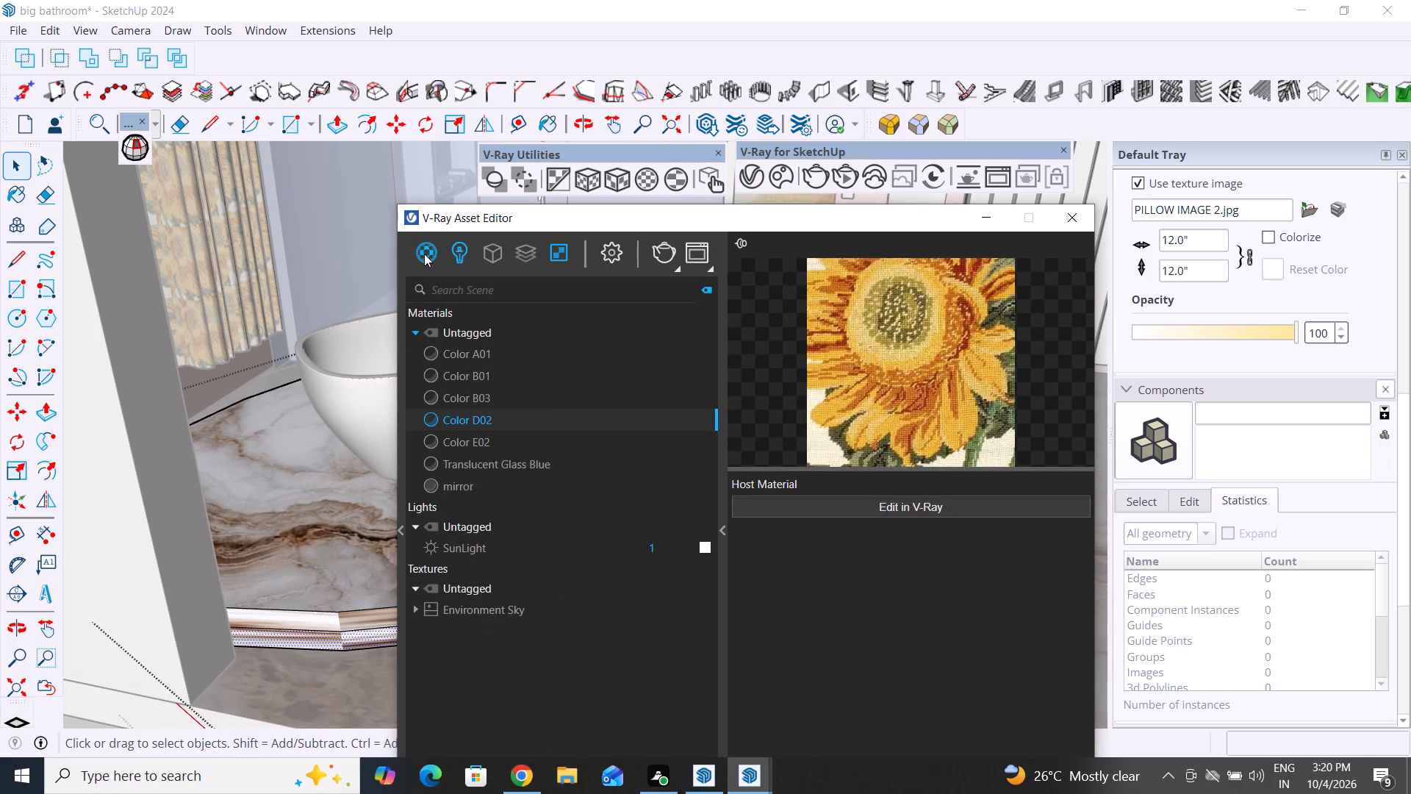
pyautogui.rightClick(424, 254)
pyautogui.click(492, 315)
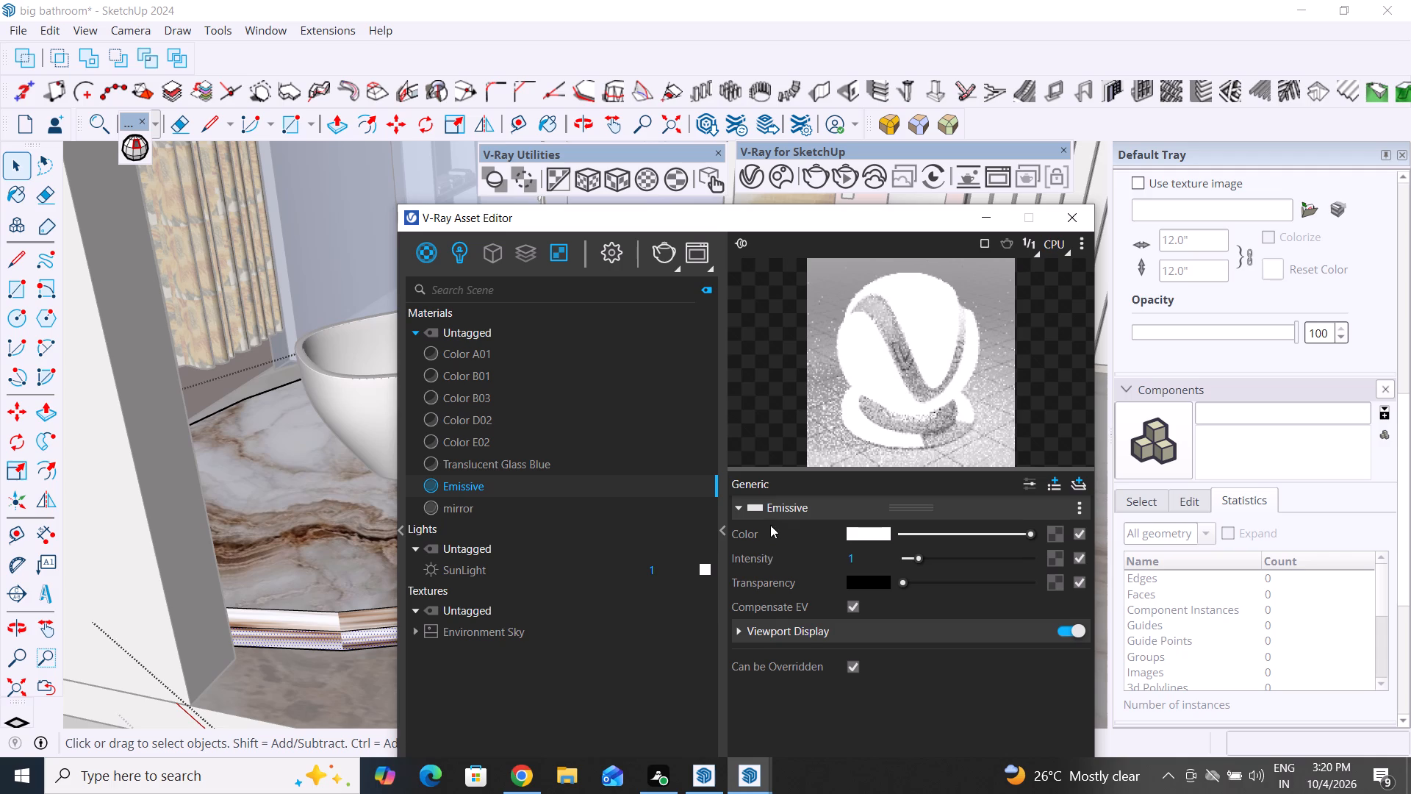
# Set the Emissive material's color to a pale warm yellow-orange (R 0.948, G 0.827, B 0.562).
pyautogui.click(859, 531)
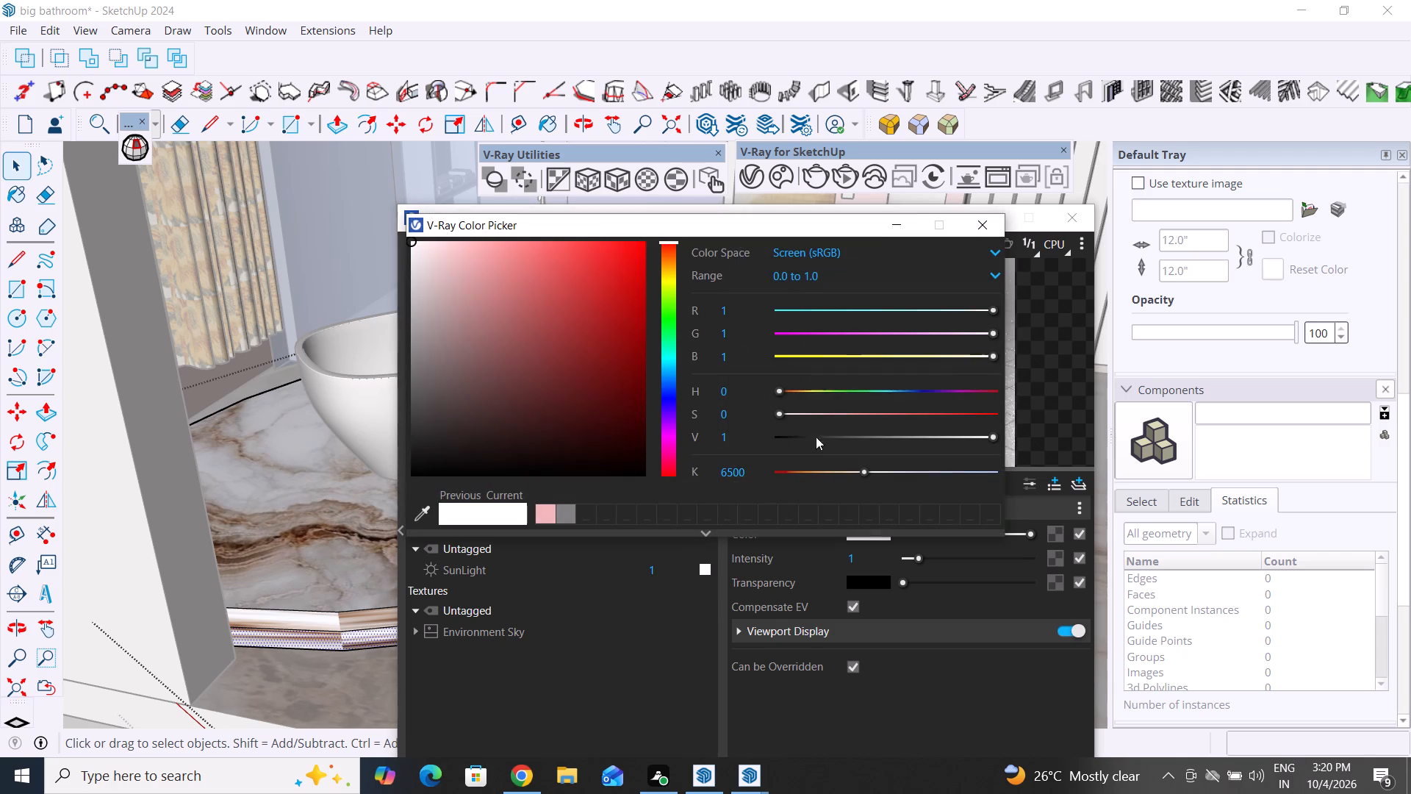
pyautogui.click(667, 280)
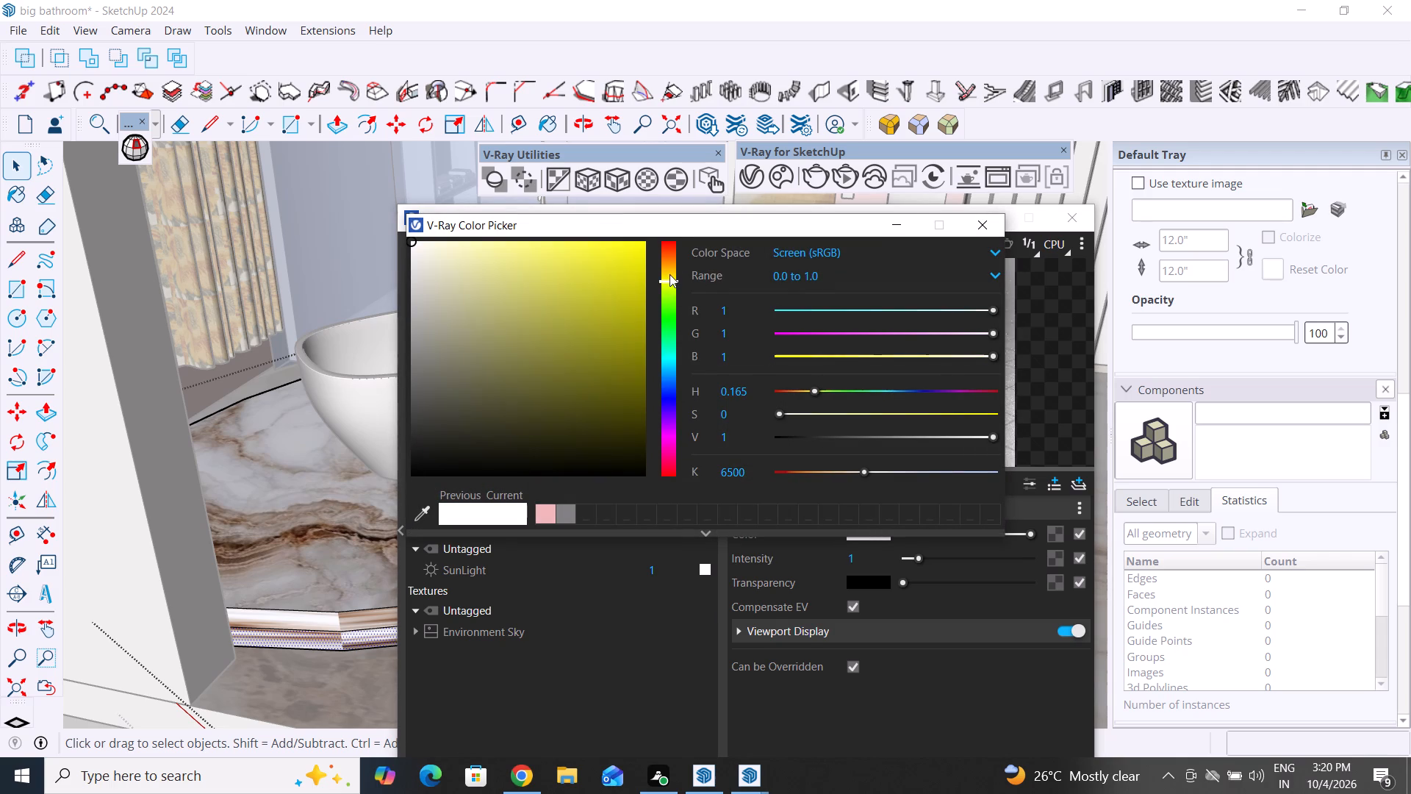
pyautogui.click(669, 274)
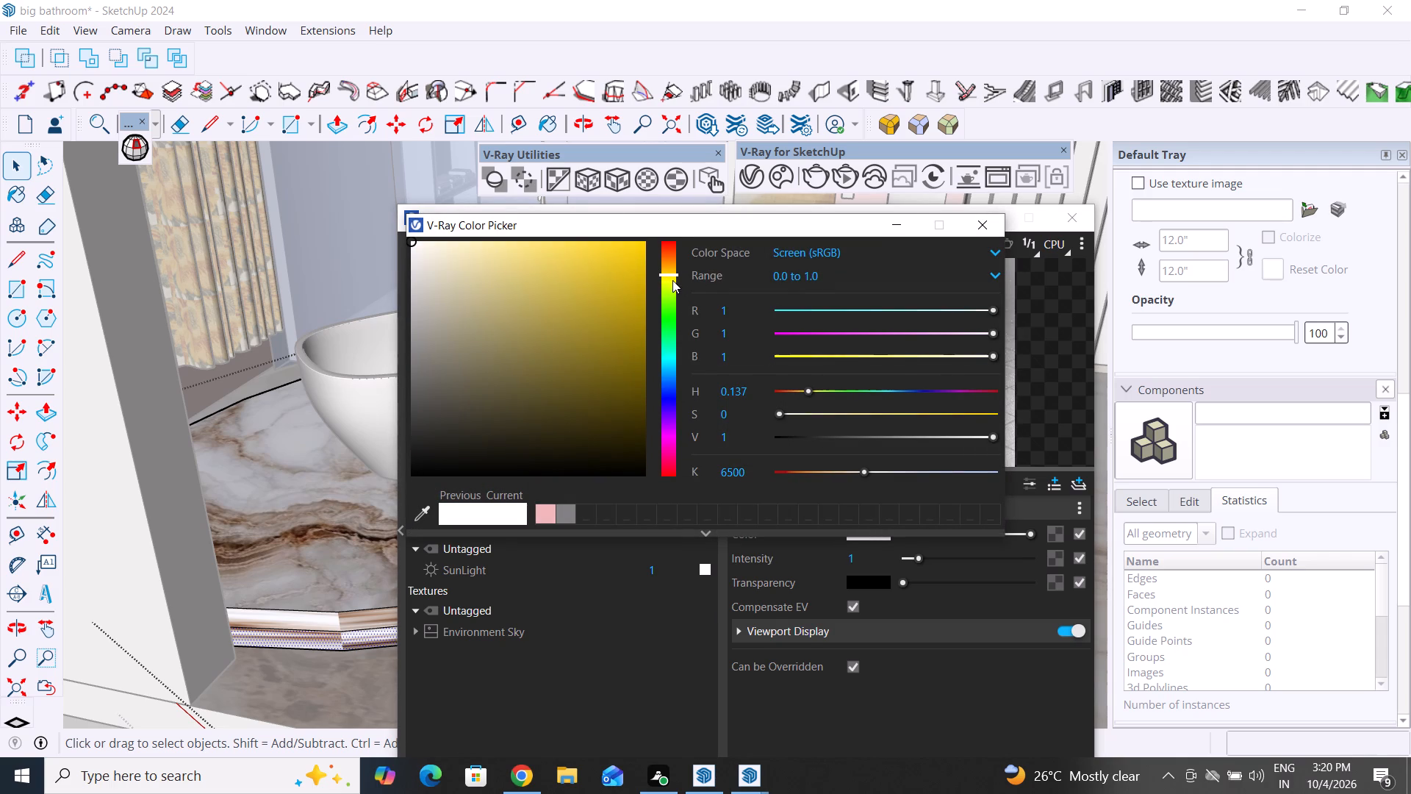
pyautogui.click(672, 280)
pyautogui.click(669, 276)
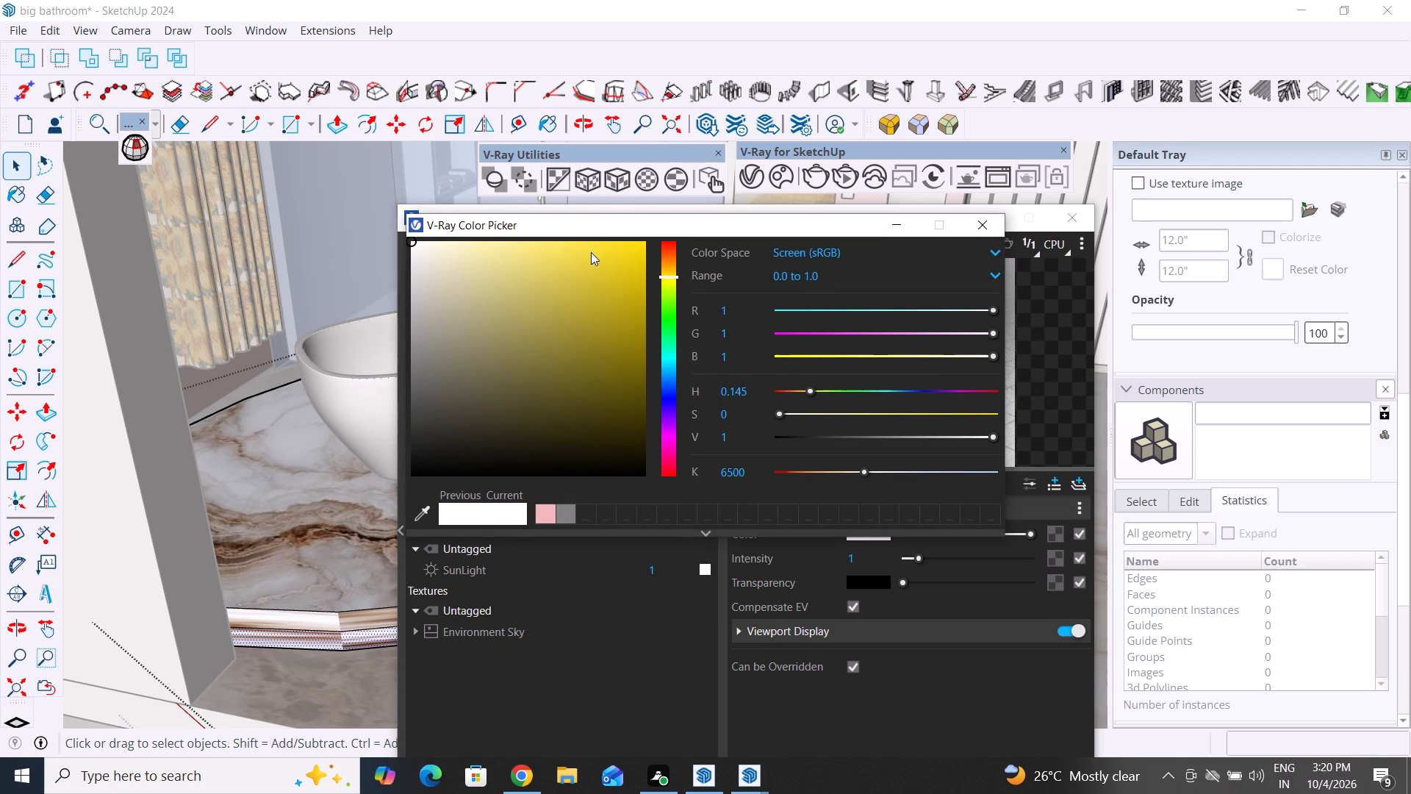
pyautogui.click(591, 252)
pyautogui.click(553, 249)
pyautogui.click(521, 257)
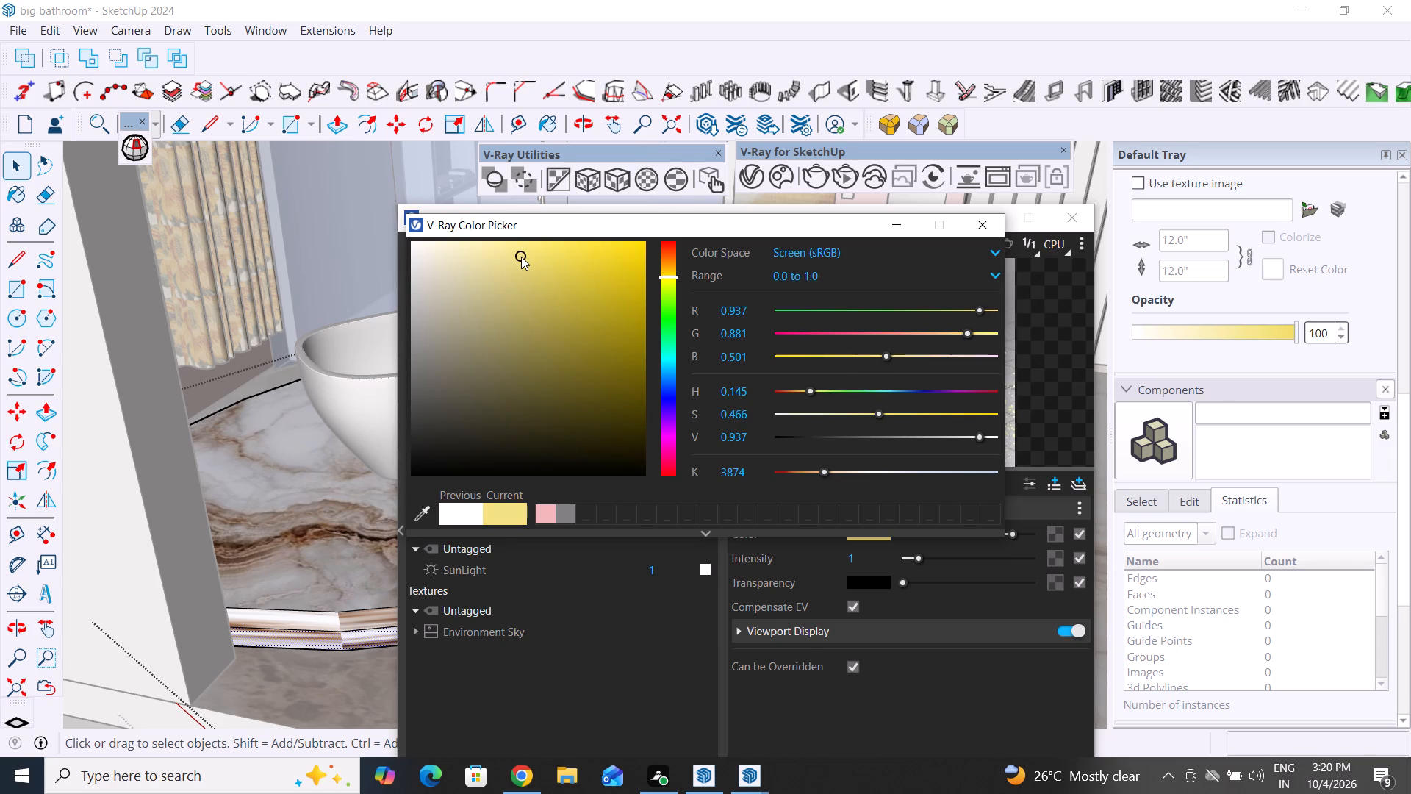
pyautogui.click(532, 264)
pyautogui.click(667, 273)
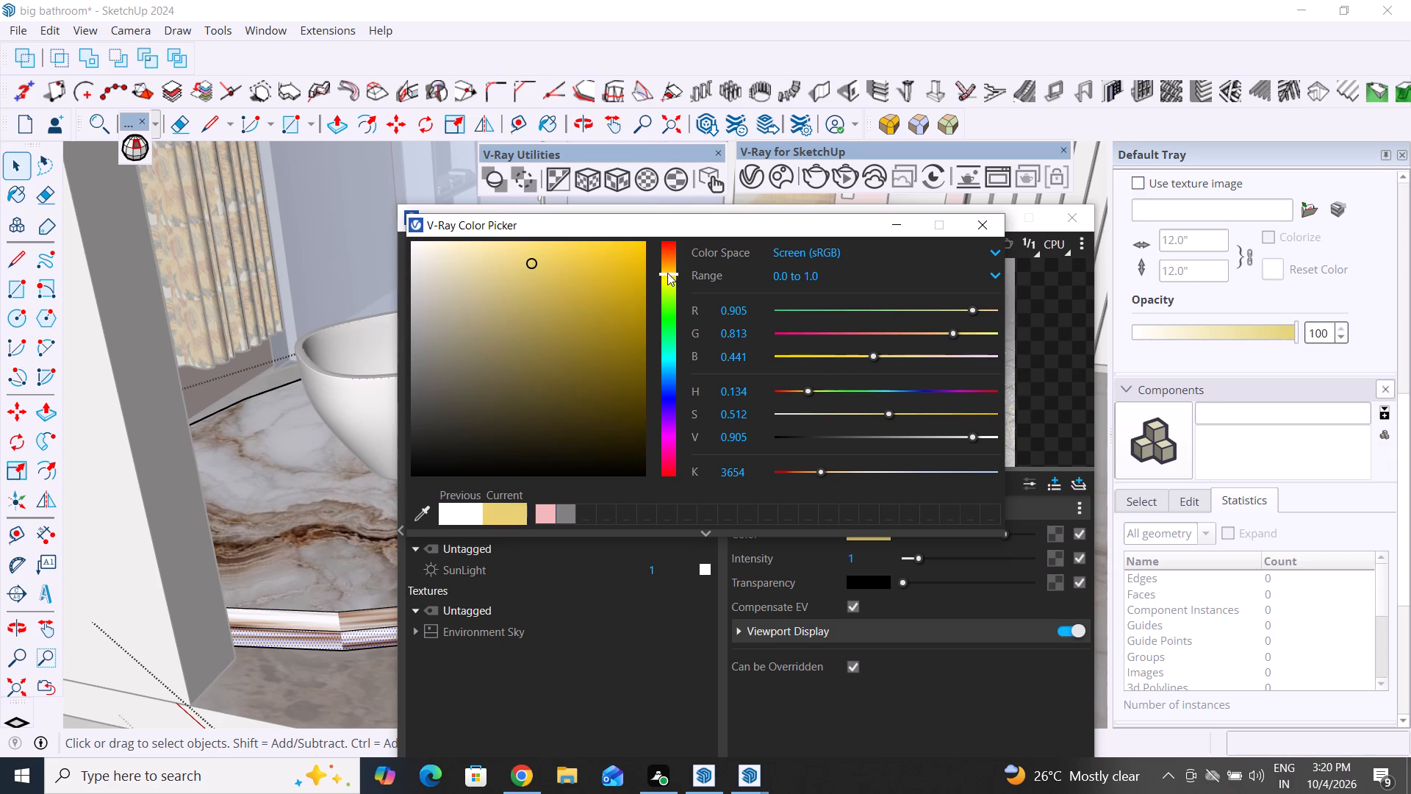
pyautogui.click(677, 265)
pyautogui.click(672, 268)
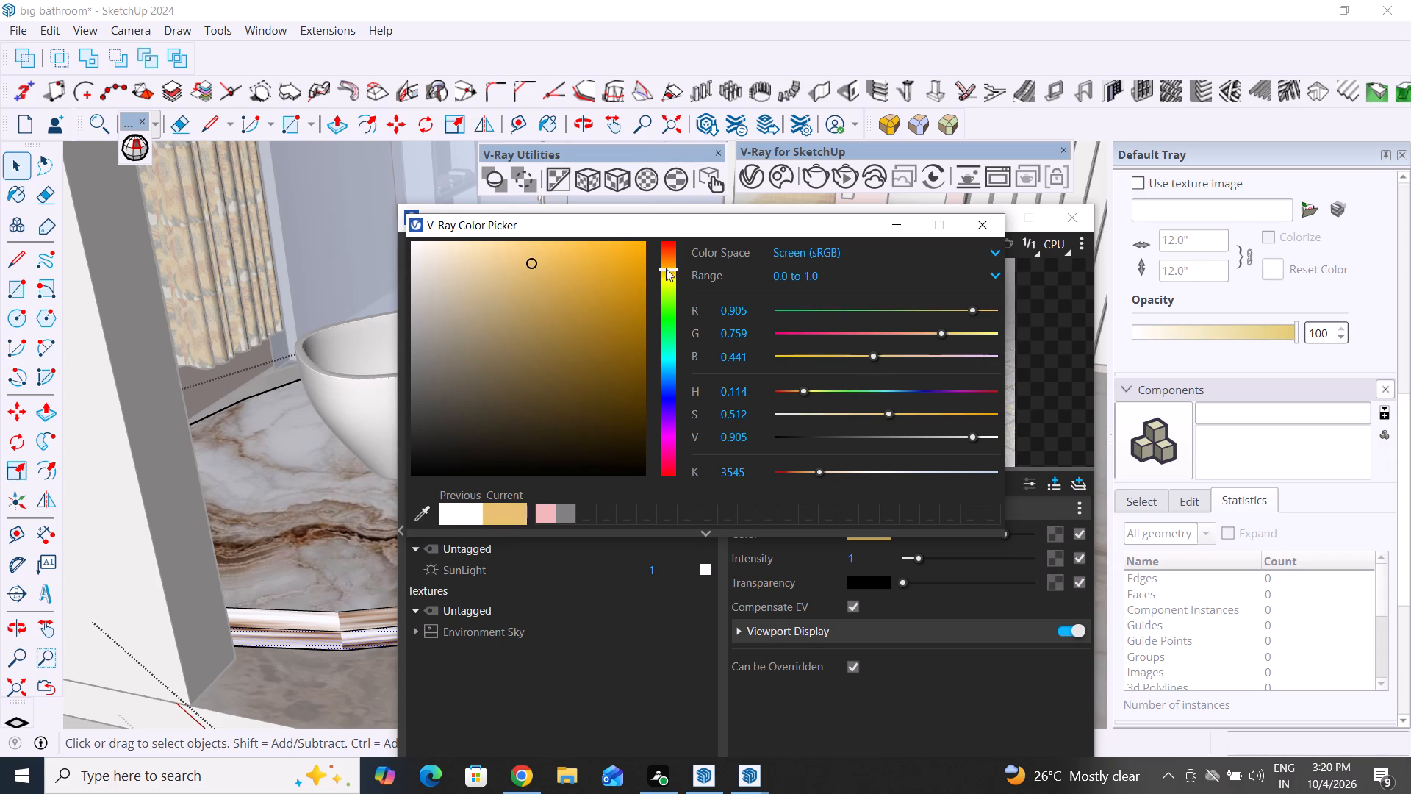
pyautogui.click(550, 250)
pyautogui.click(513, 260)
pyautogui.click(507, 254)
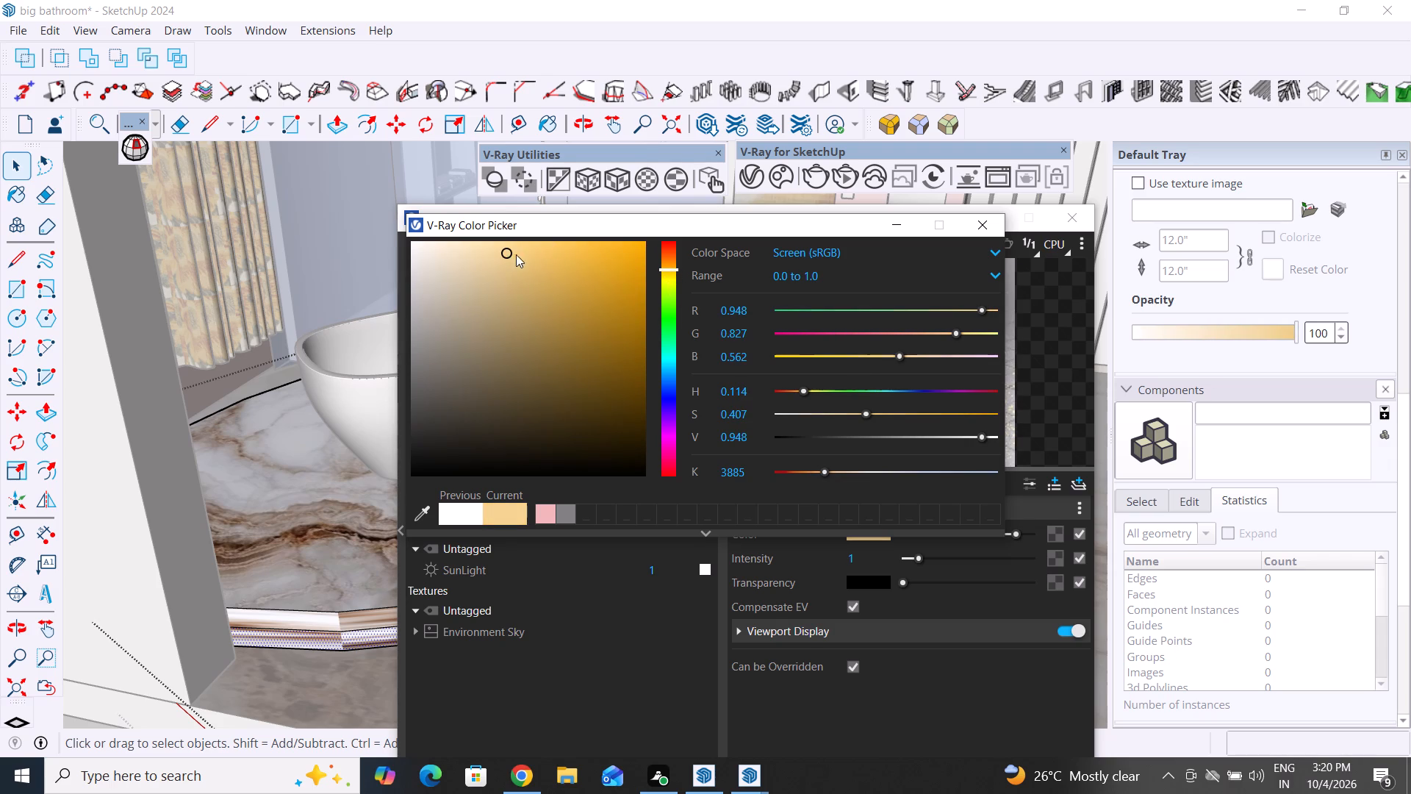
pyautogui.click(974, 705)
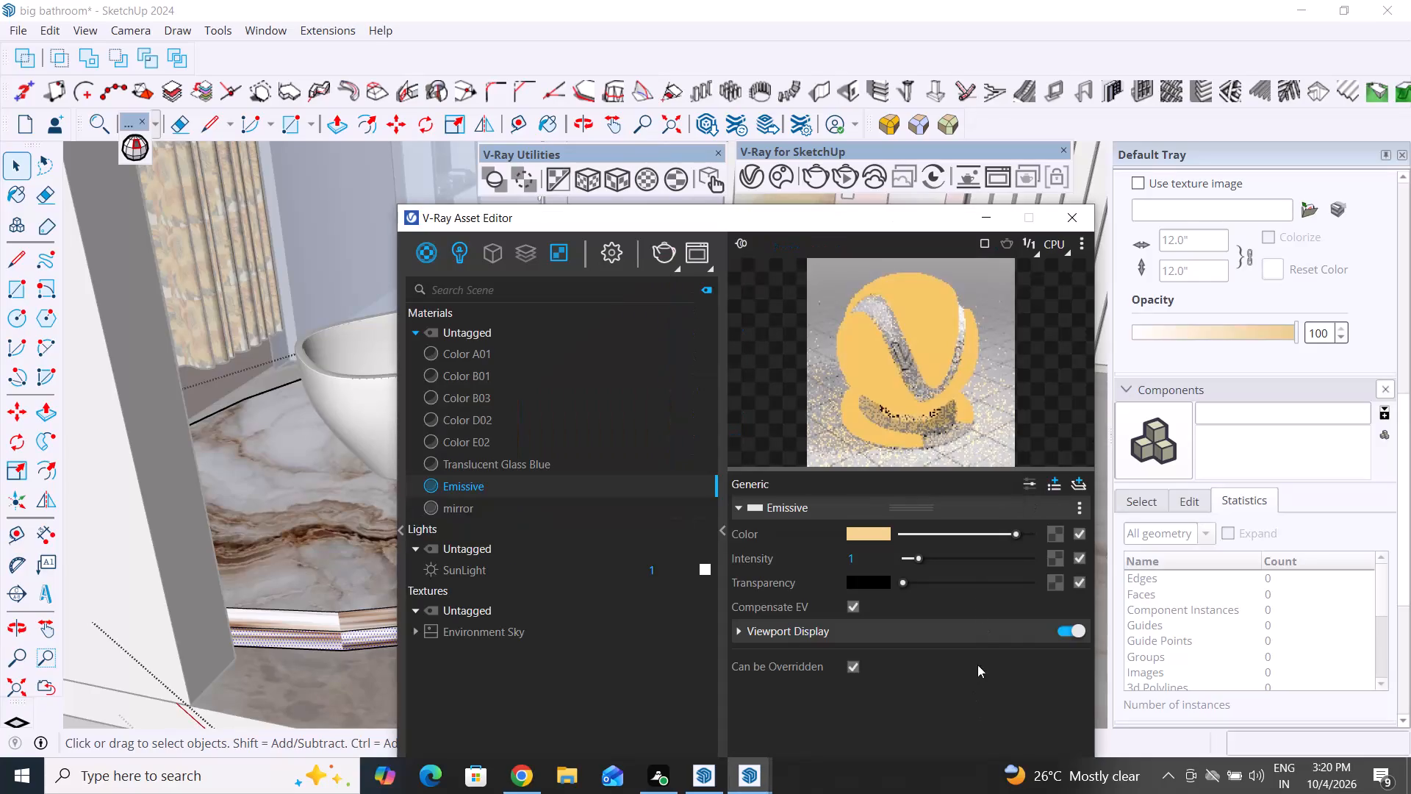
# Set the Emissive material's color to a full-brightness orange (R 1, G 0.708, B 0.286) and its intensity to 2.1.
pyautogui.click(869, 530)
pyautogui.click(669, 265)
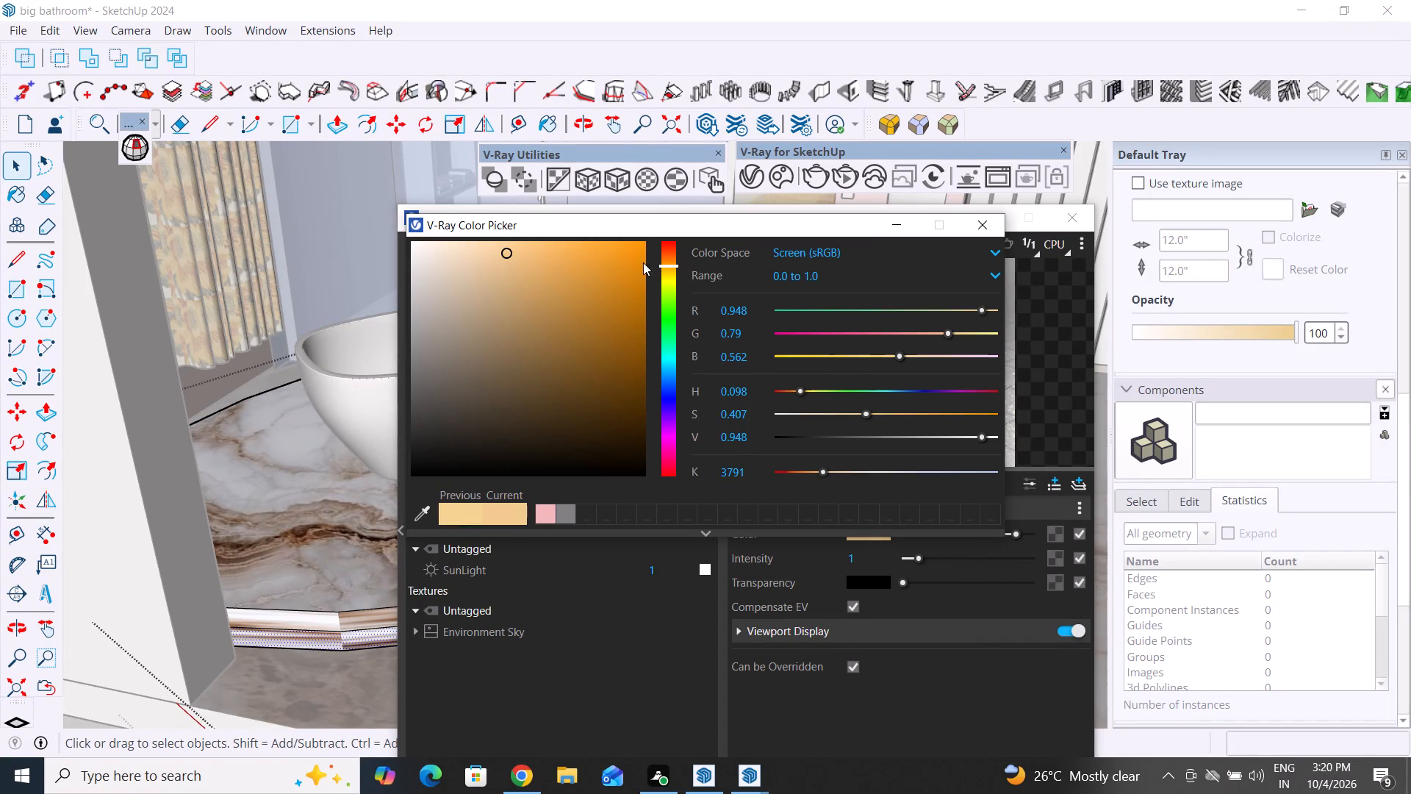
pyautogui.click(579, 251)
pyautogui.click(924, 725)
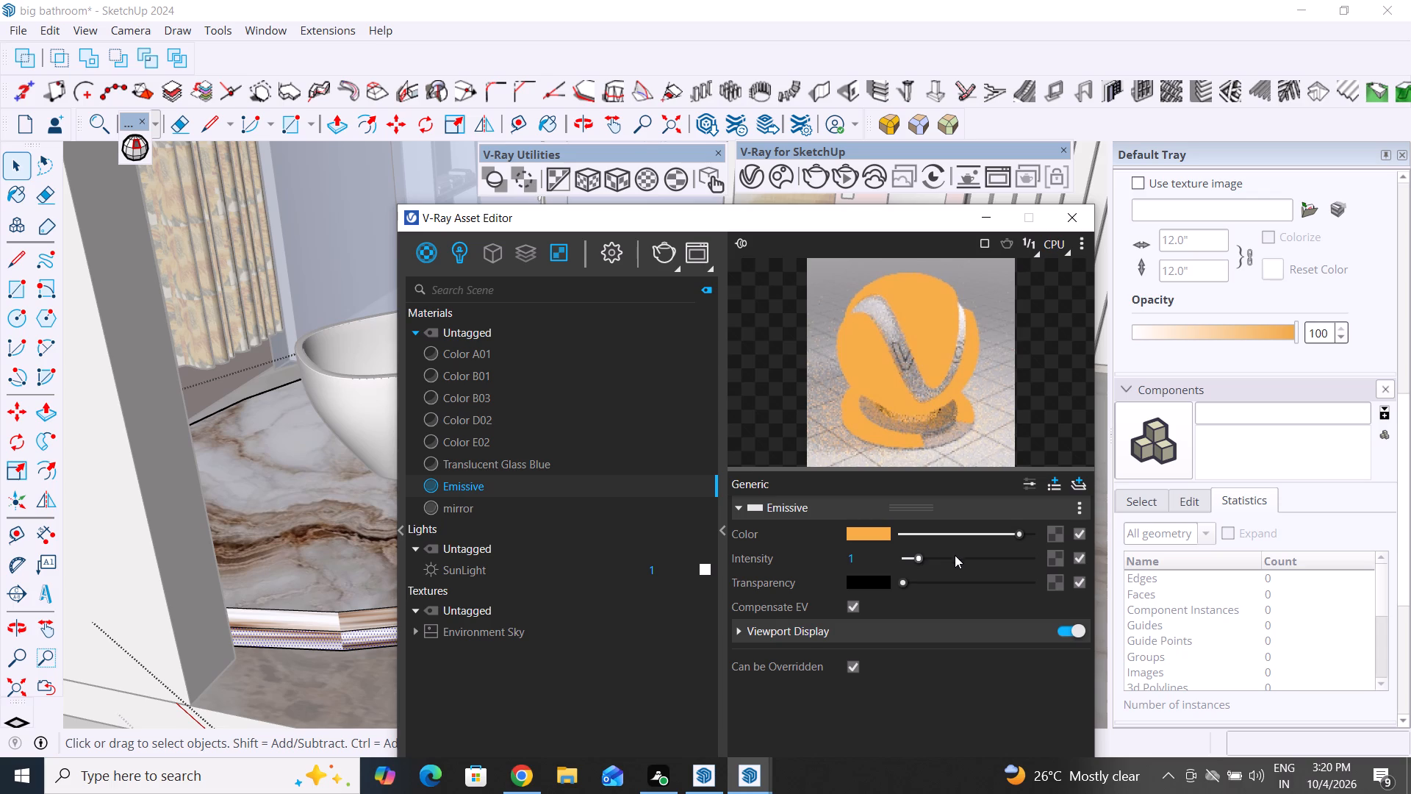
pyautogui.moveTo(1020, 532); pyautogui.dragTo(1046, 539)
pyautogui.moveTo(920, 559); pyautogui.dragTo(932, 560)
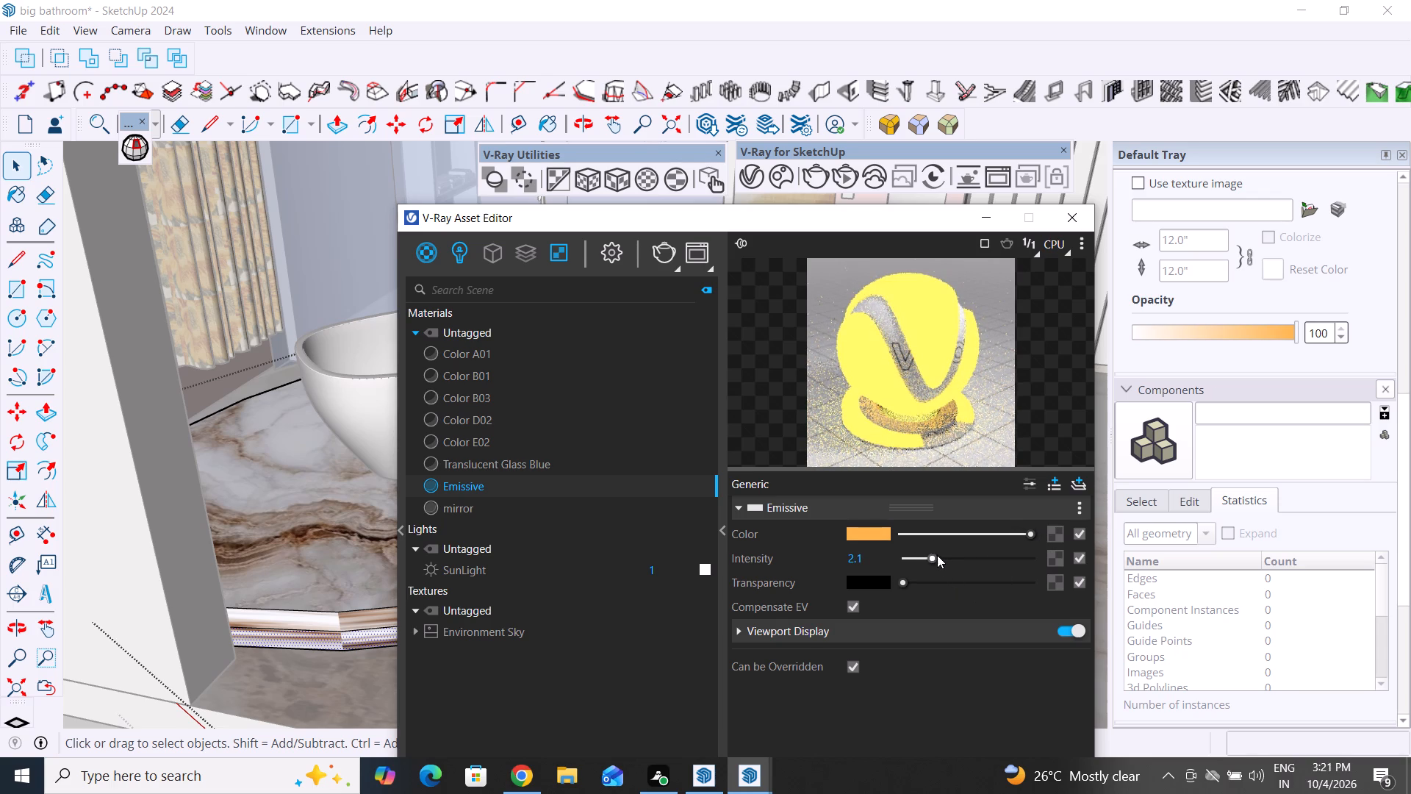
pyautogui.click(933, 555)
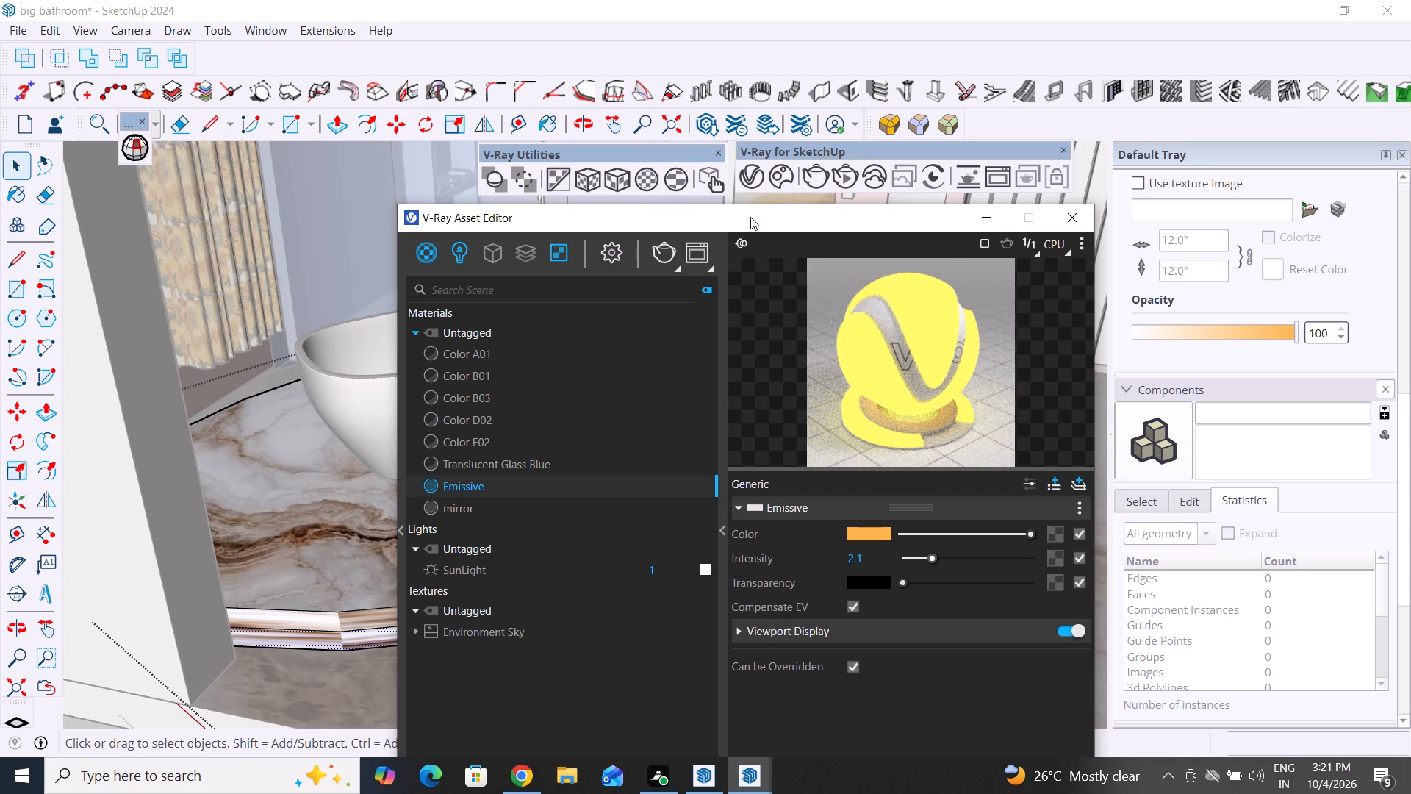
pyautogui.moveTo(750, 217); pyautogui.dragTo(1067, 543)
pyautogui.click(983, 230)
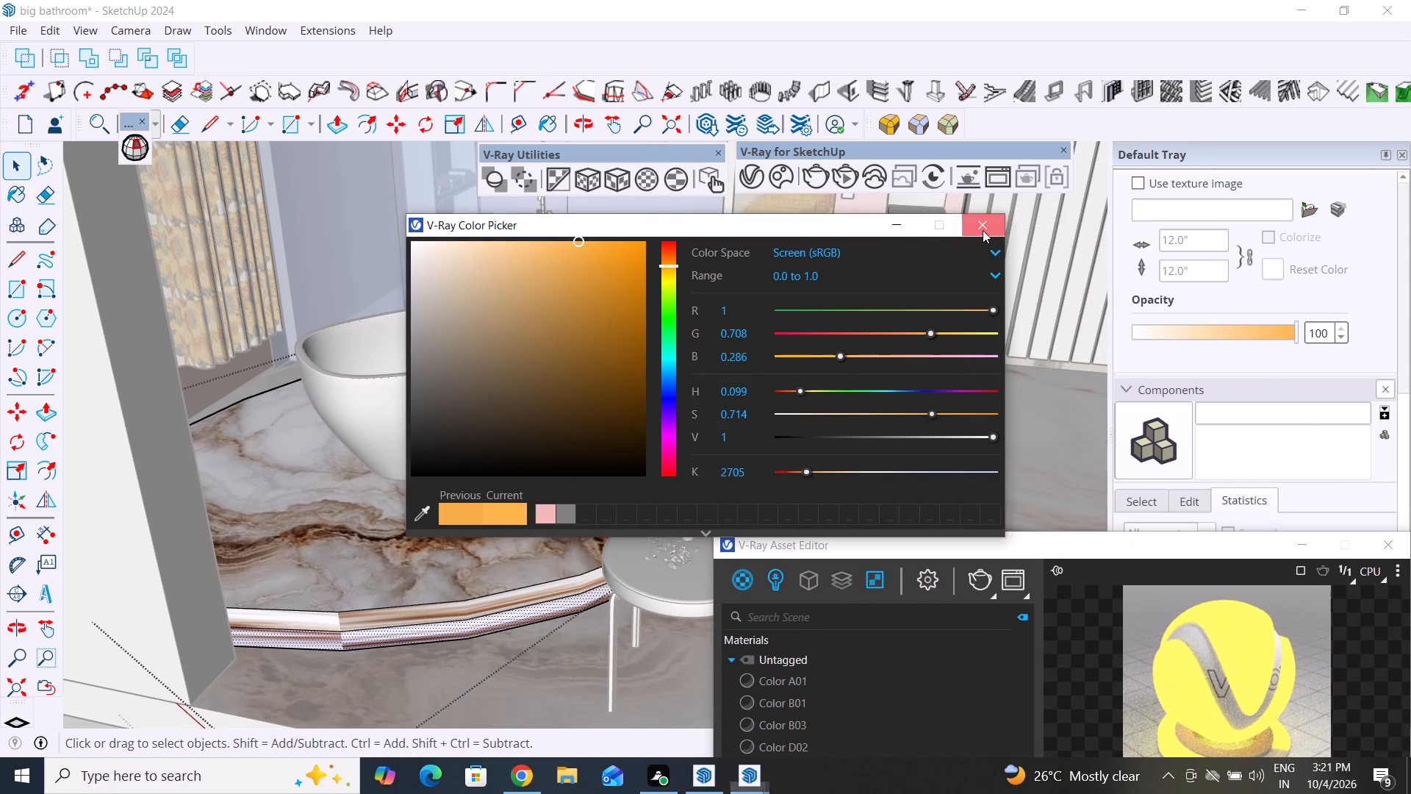
# Leave the bathtub platform group and examine the whole bathroom layout from above.
pyautogui.scroll(-5, 739, 422)
pyautogui.scroll(-8, 572, 404)
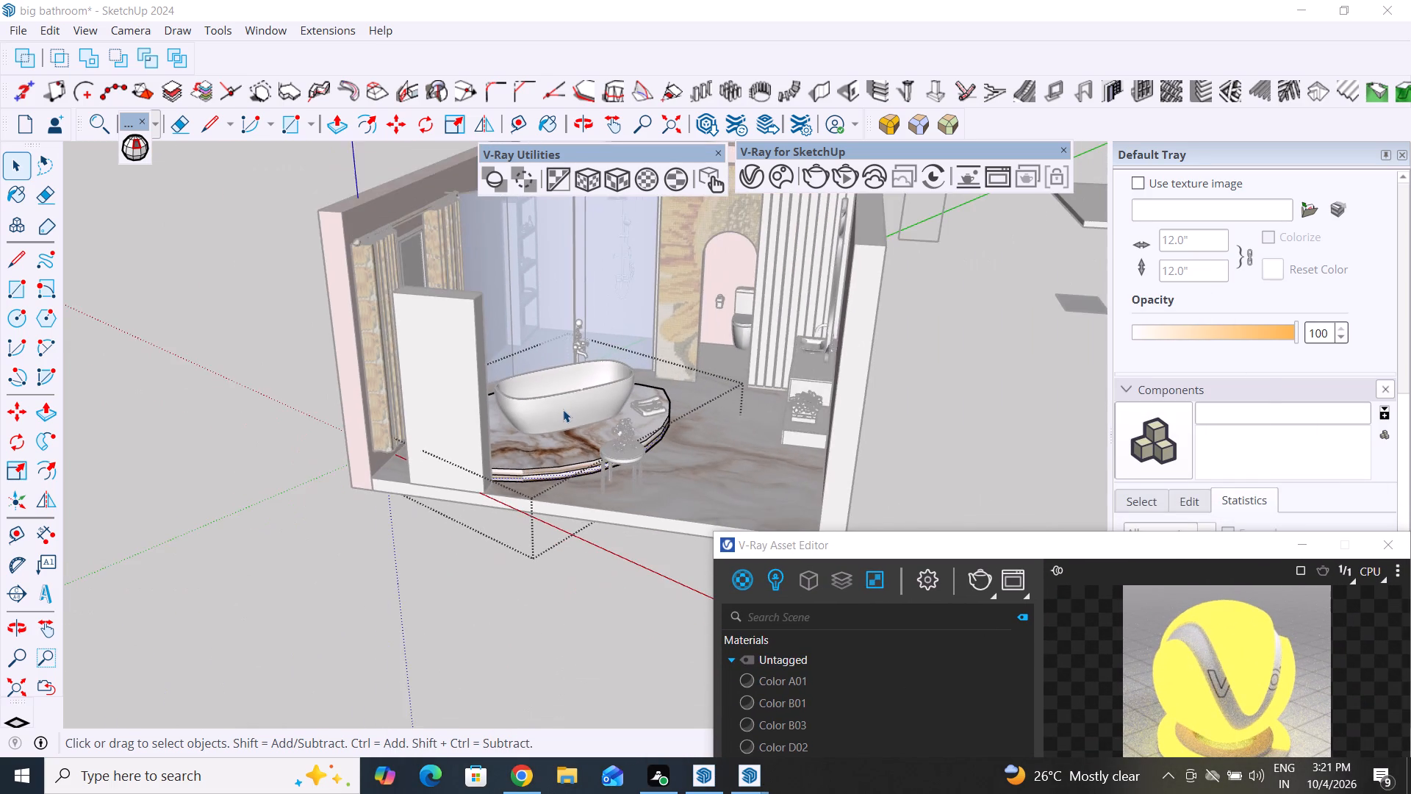
pyautogui.scroll(-2, 563, 409)
pyautogui.click(953, 469)
pyautogui.scroll(2, 719, 406)
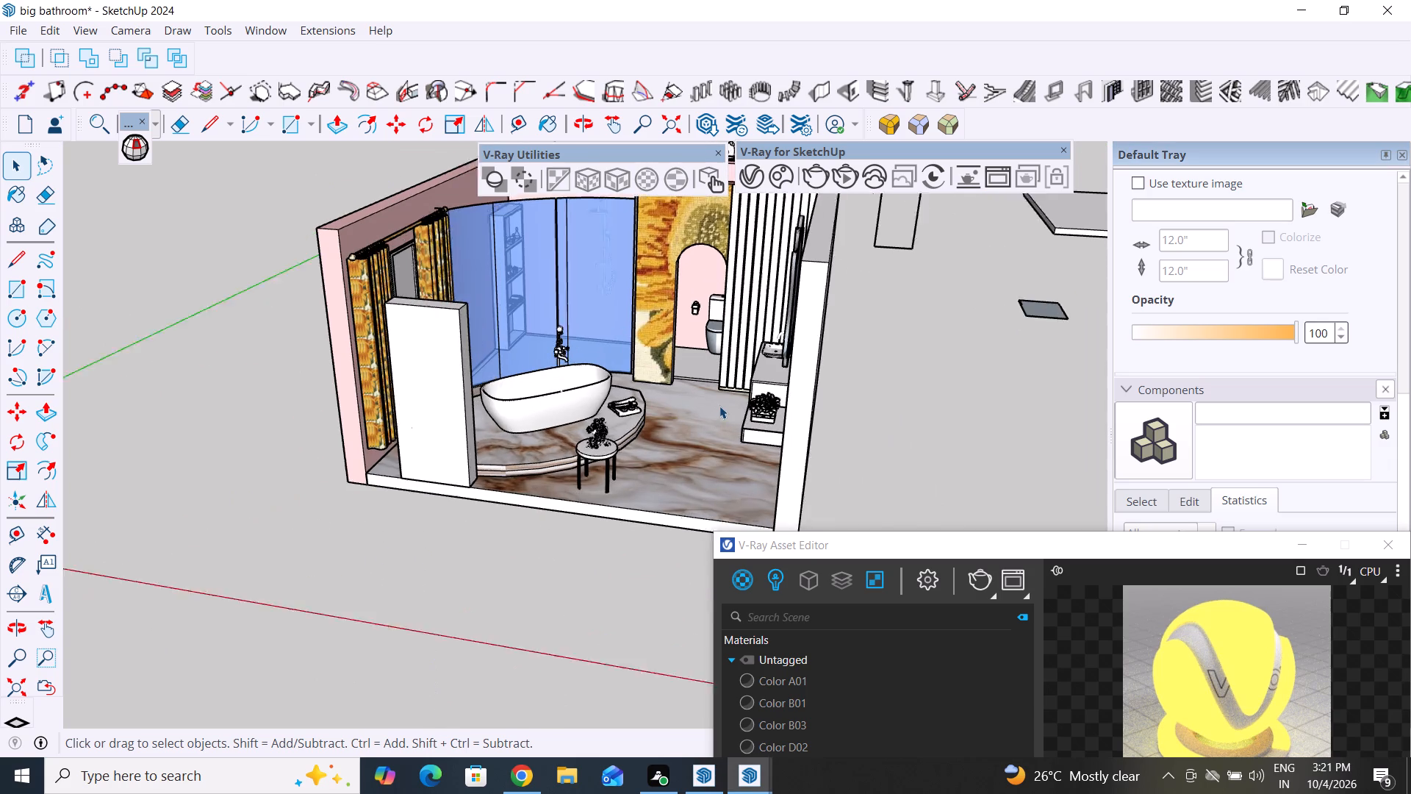
pyautogui.moveTo(720, 453); pyautogui.dragTo(761, 531, button='middle')
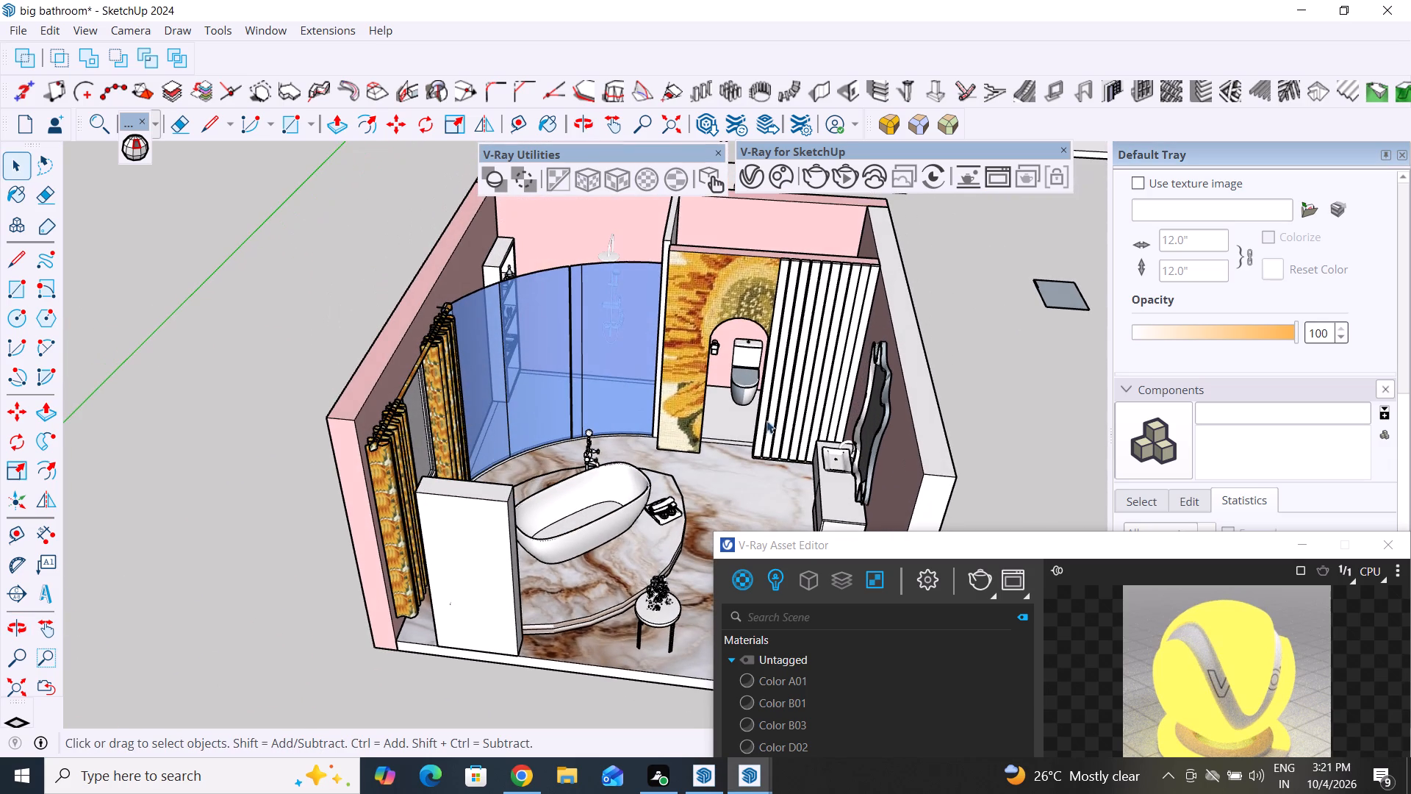
pyautogui.scroll(-3, 719, 318)
pyautogui.scroll(4, 672, 435)
pyautogui.moveTo(672, 451); pyautogui.dragTo(708, 479, button='middle')
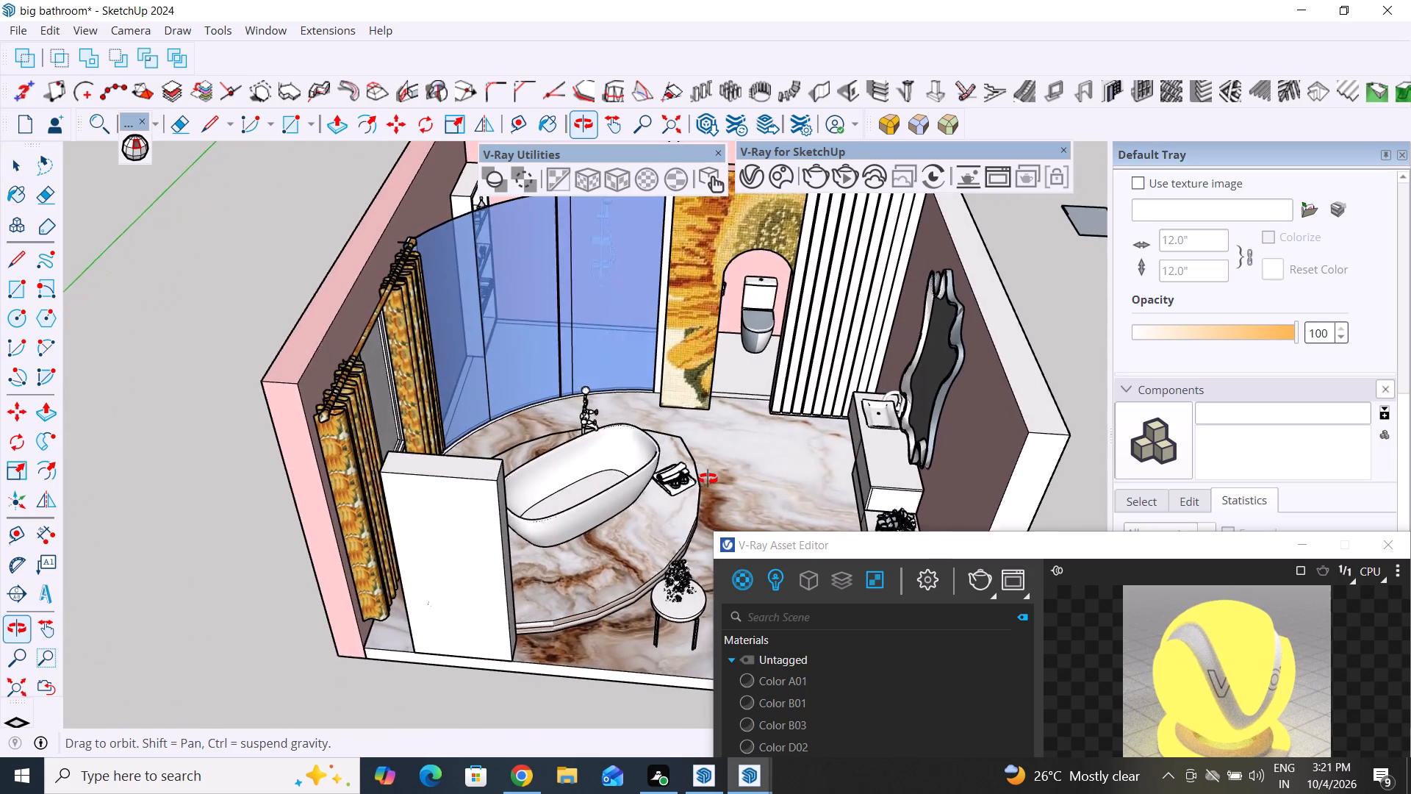
pyautogui.moveTo(708, 479); pyautogui.dragTo(715, 538, button='middle')
pyautogui.scroll(-3, 727, 409)
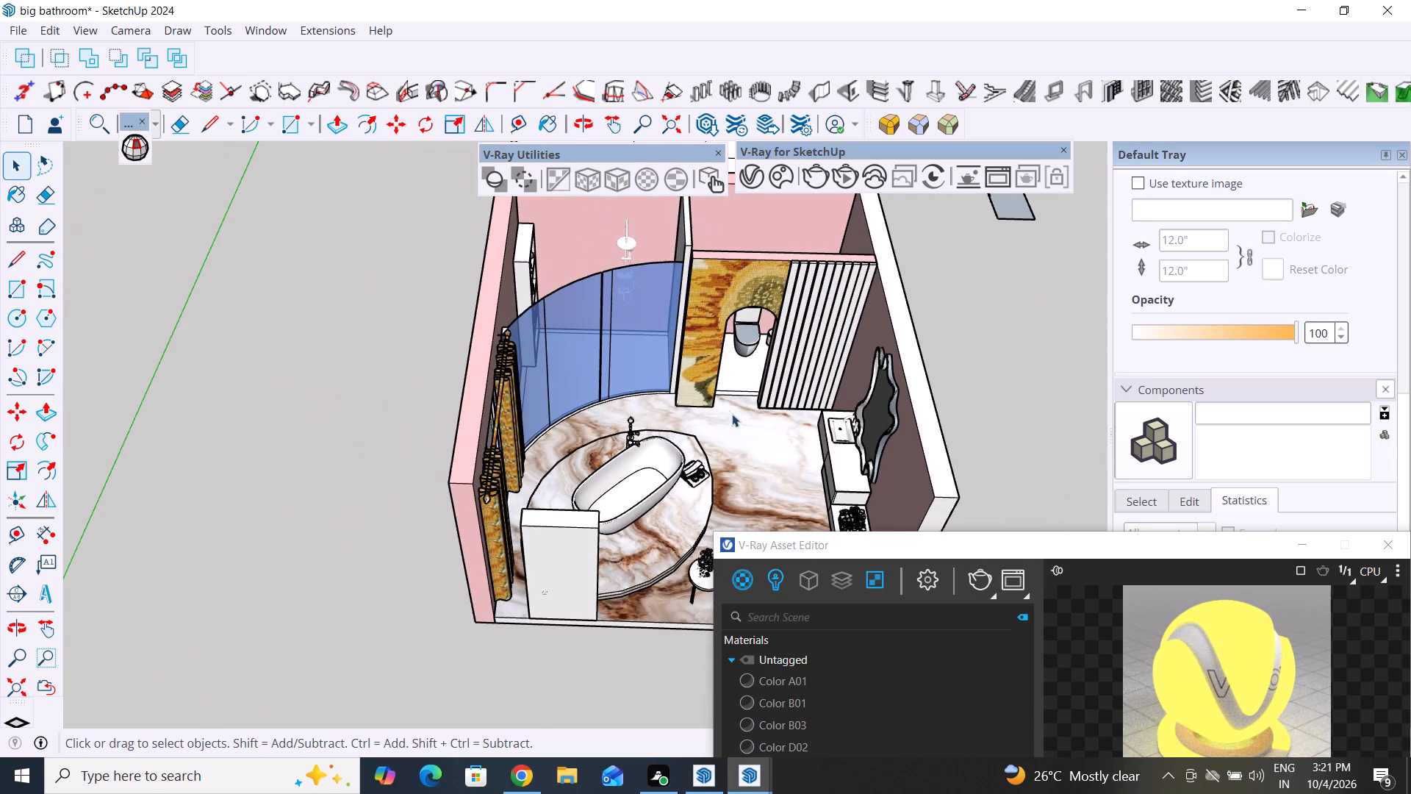
pyautogui.scroll(3, 800, 421)
pyautogui.scroll(-4, 764, 368)
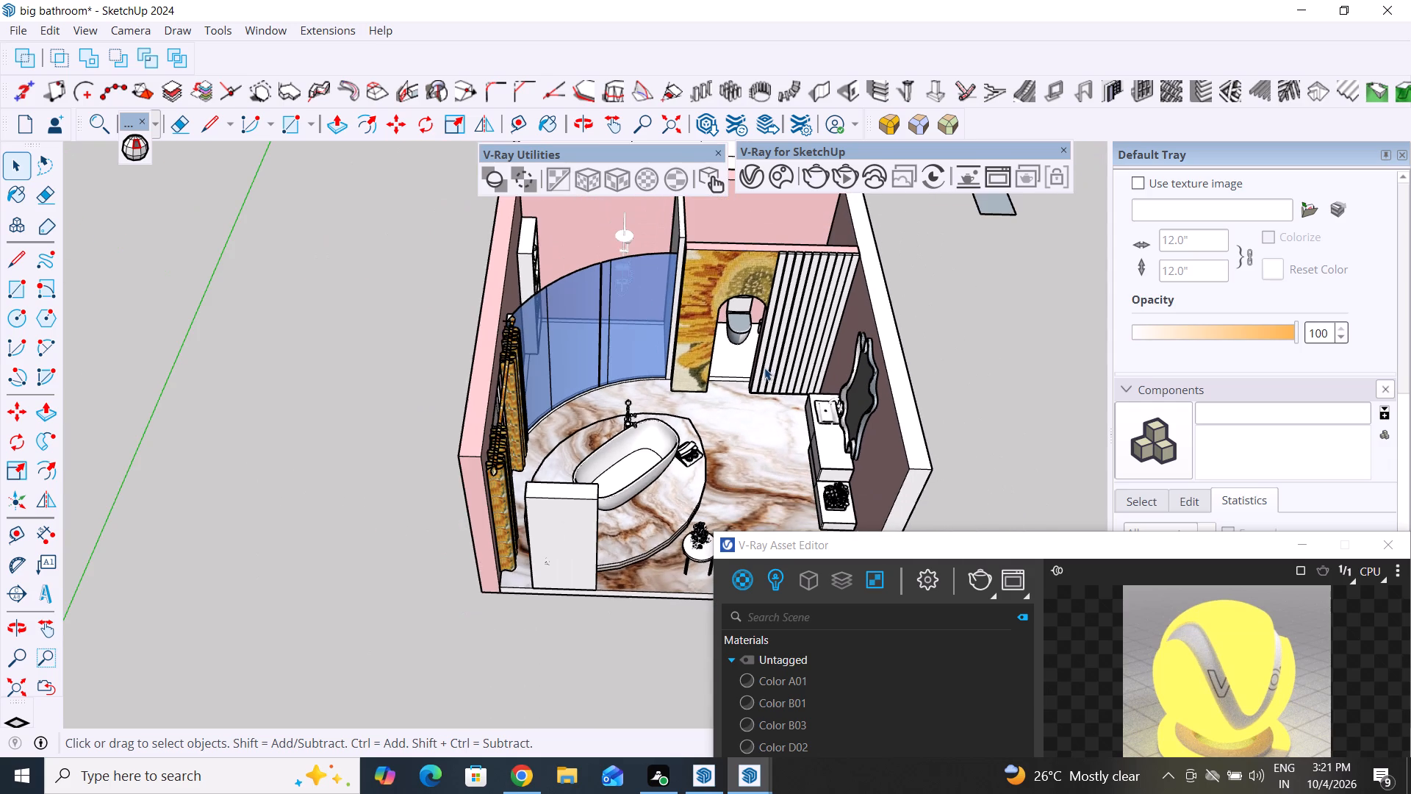
pyautogui.moveTo(793, 410); pyautogui.dragTo(811, 408, button='middle')
pyautogui.scroll(3, 811, 360)
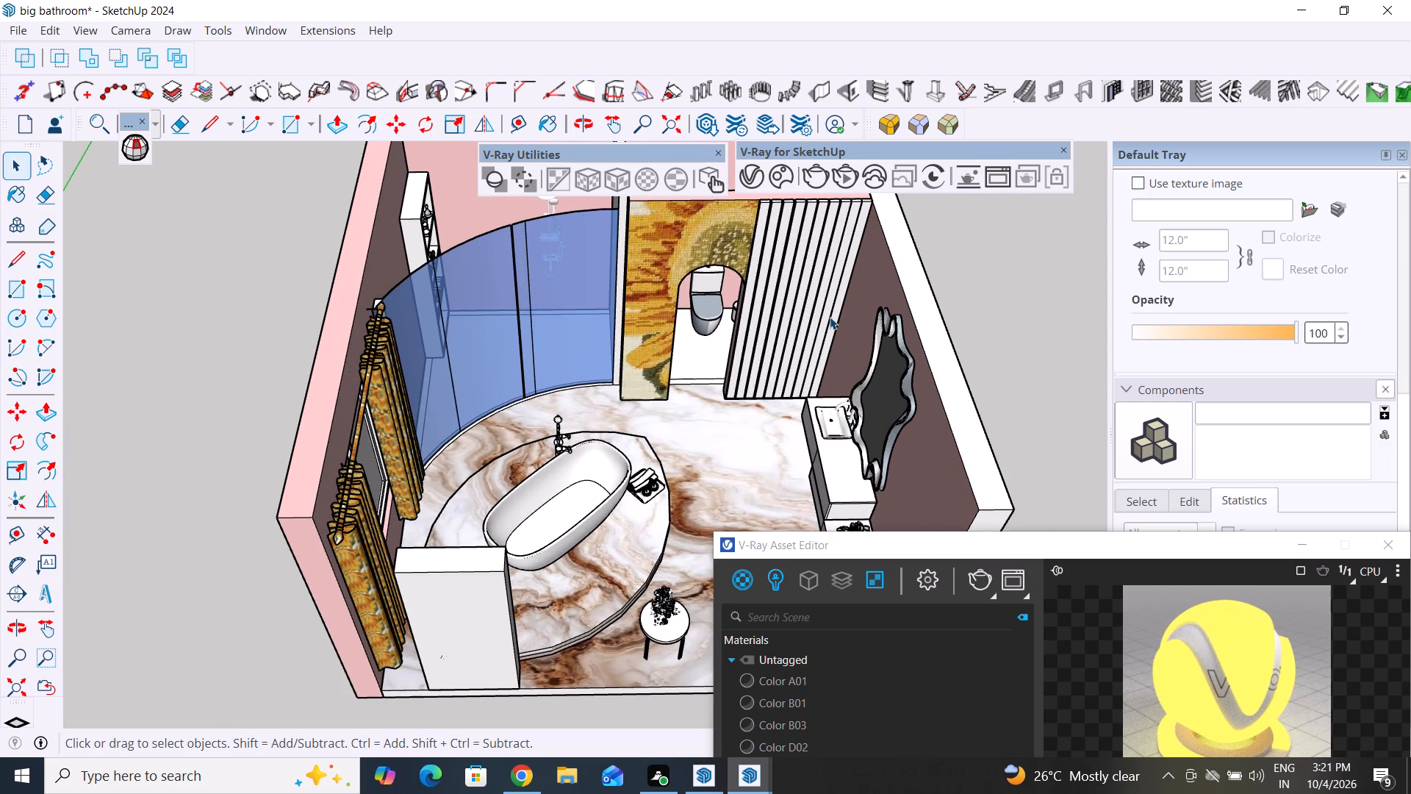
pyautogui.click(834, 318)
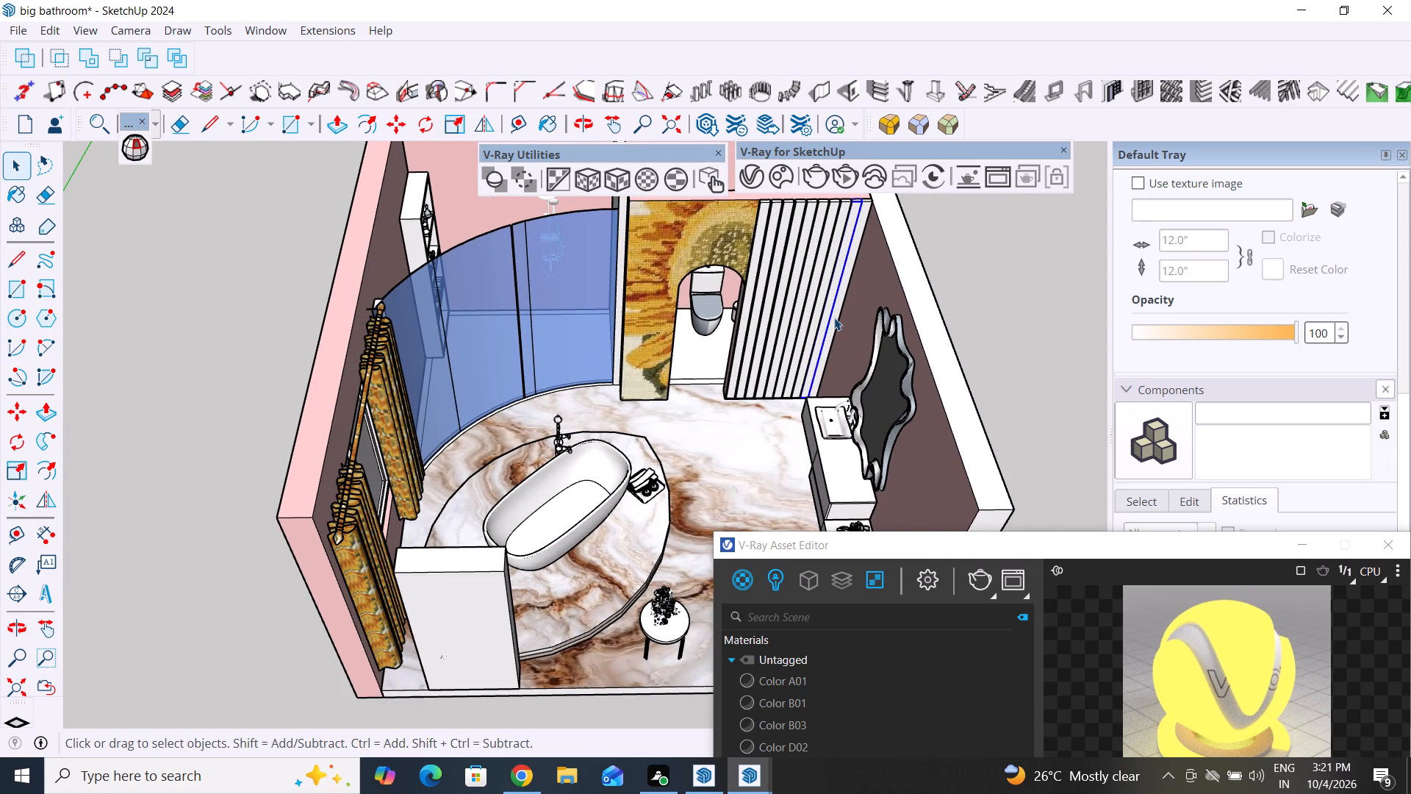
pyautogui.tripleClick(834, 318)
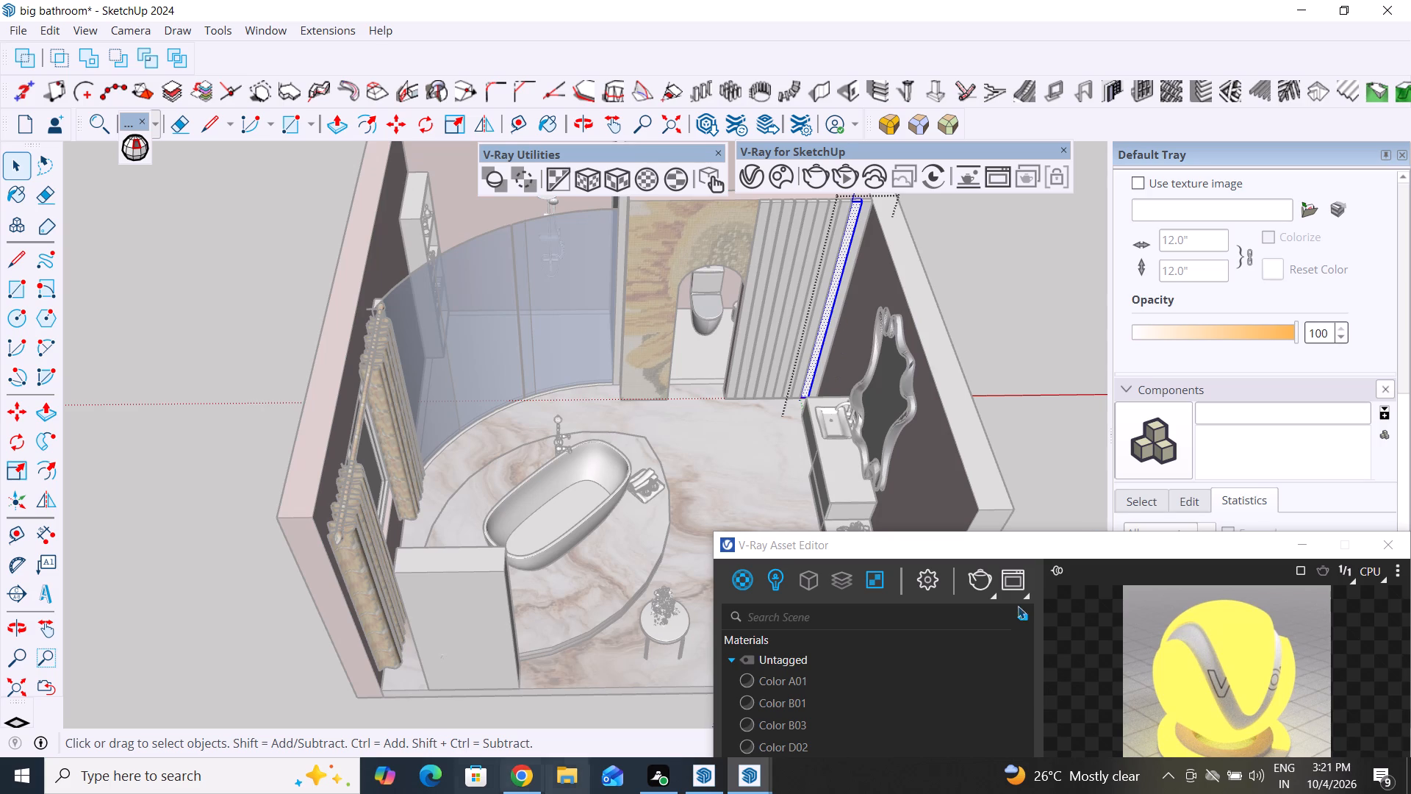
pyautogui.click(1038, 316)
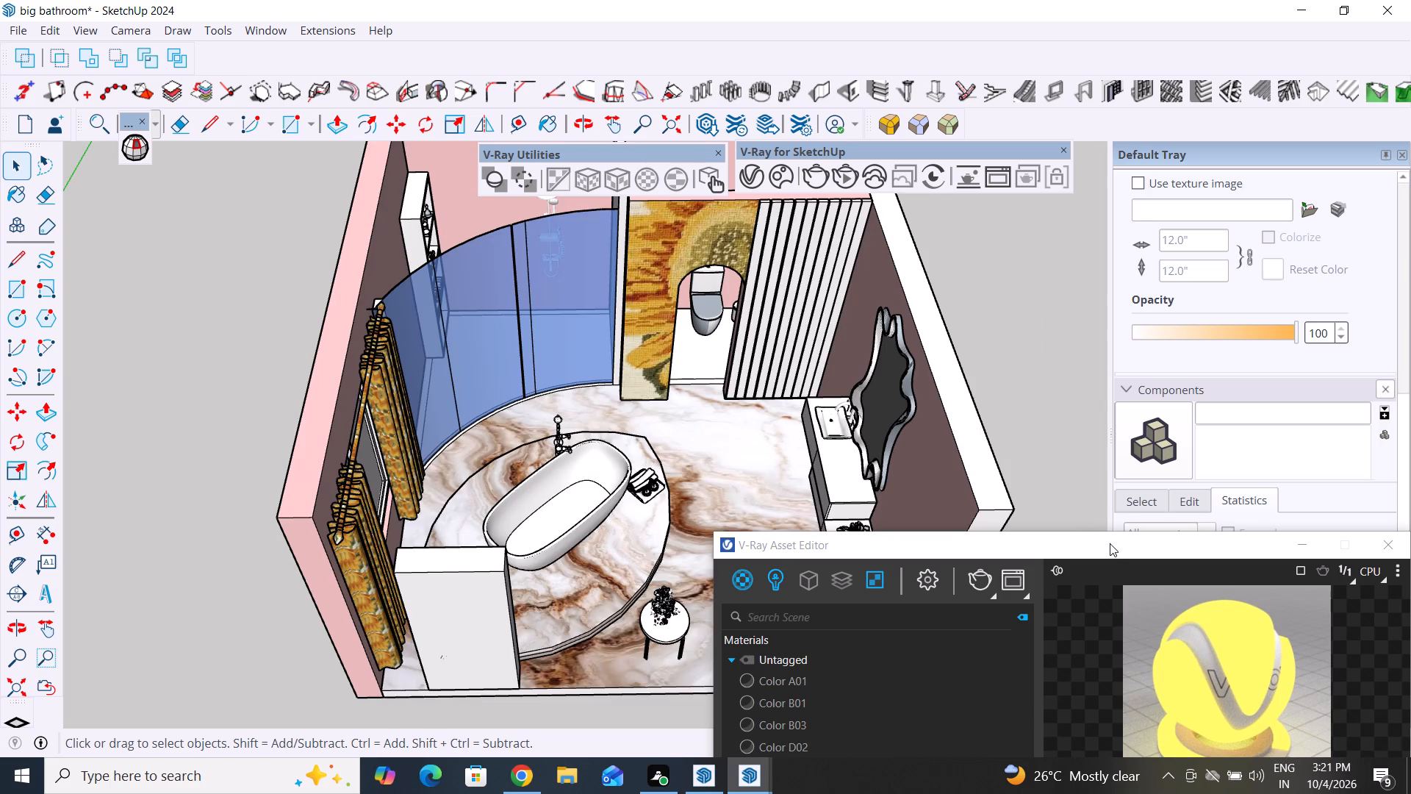
# Pick the pink Color A02 from the Colors material collection as the paint material.
pyautogui.moveTo(1110, 543); pyautogui.dragTo(555, 652)
pyautogui.click(1027, 301)
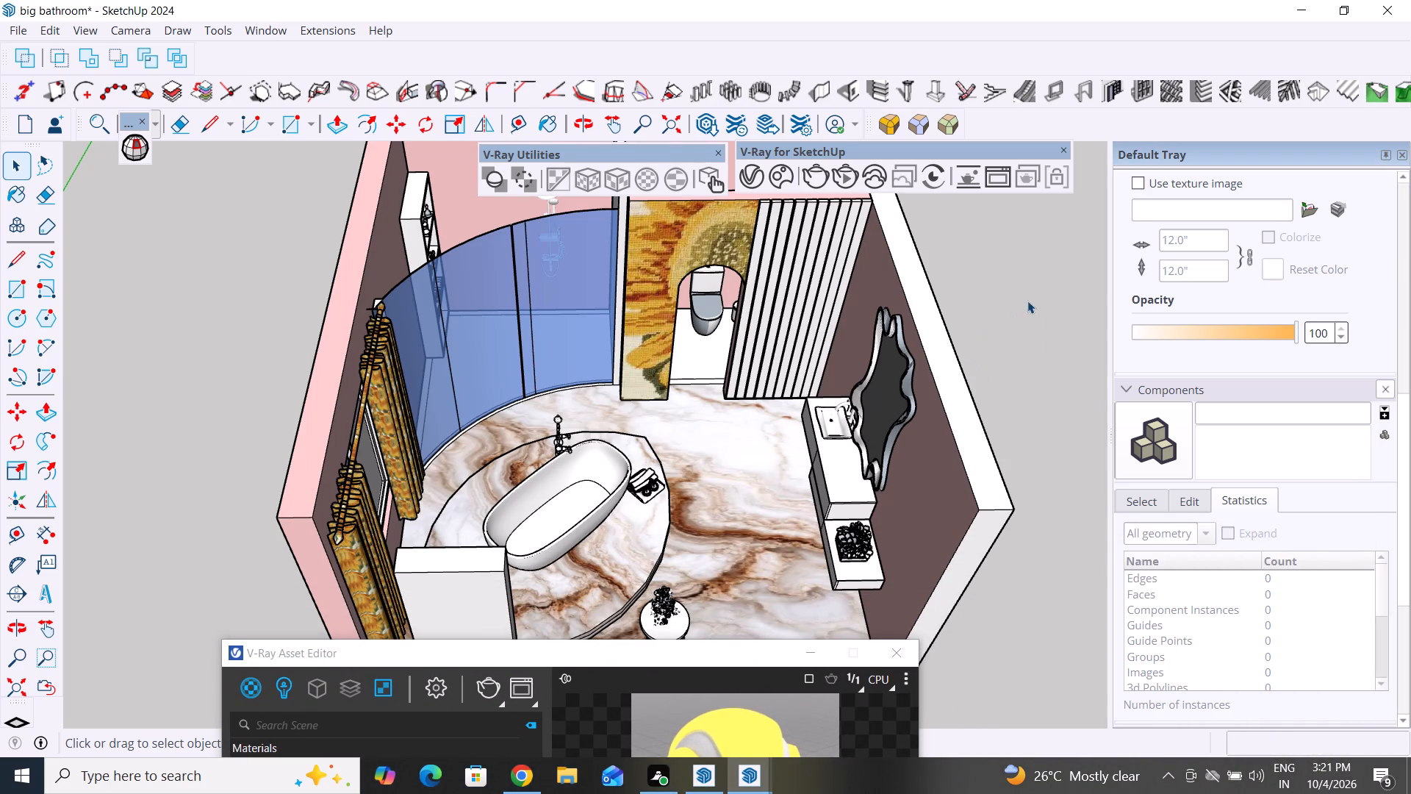
pyautogui.scroll(-3, 1073, 250)
pyautogui.scroll(9, 1256, 468)
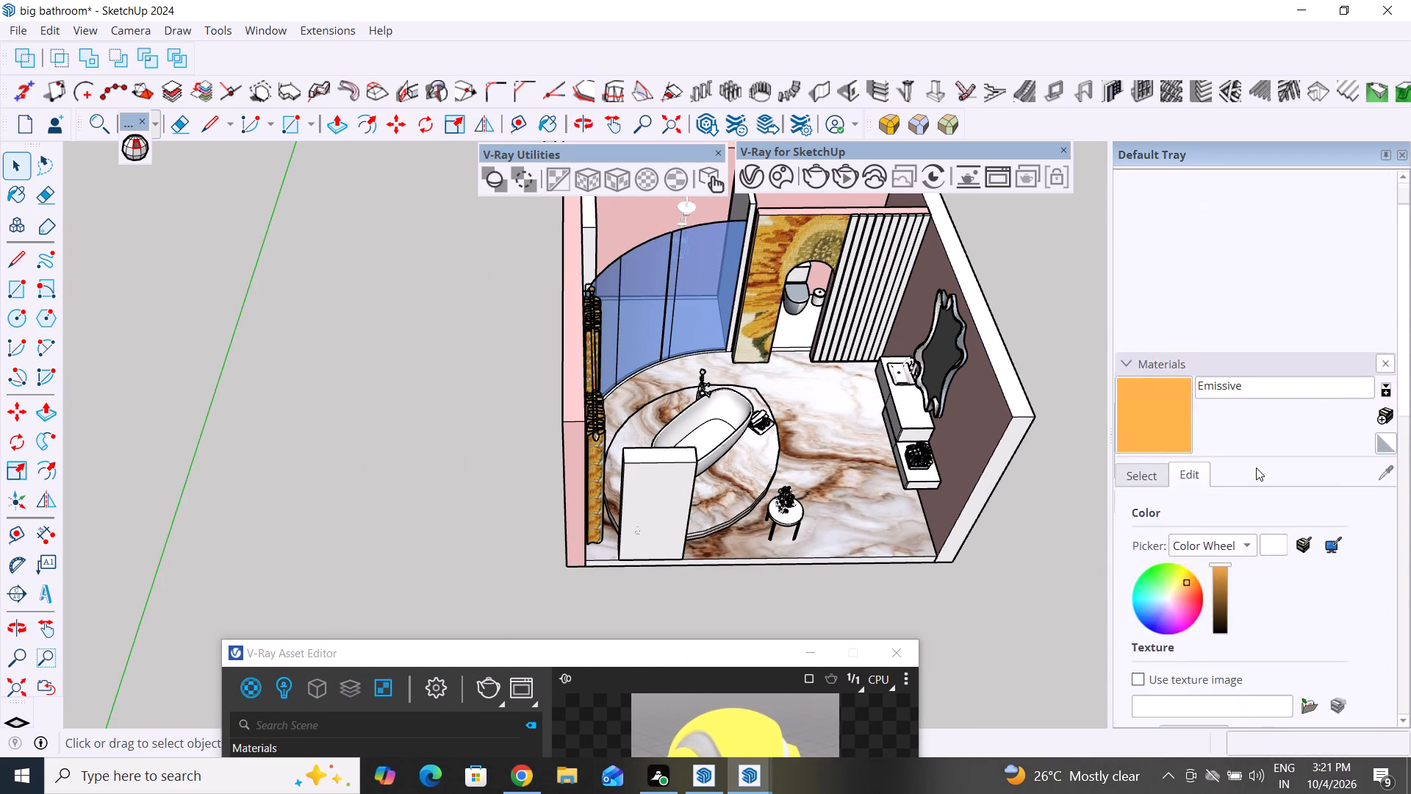
pyautogui.scroll(2, 1256, 468)
pyautogui.click(1130, 417)
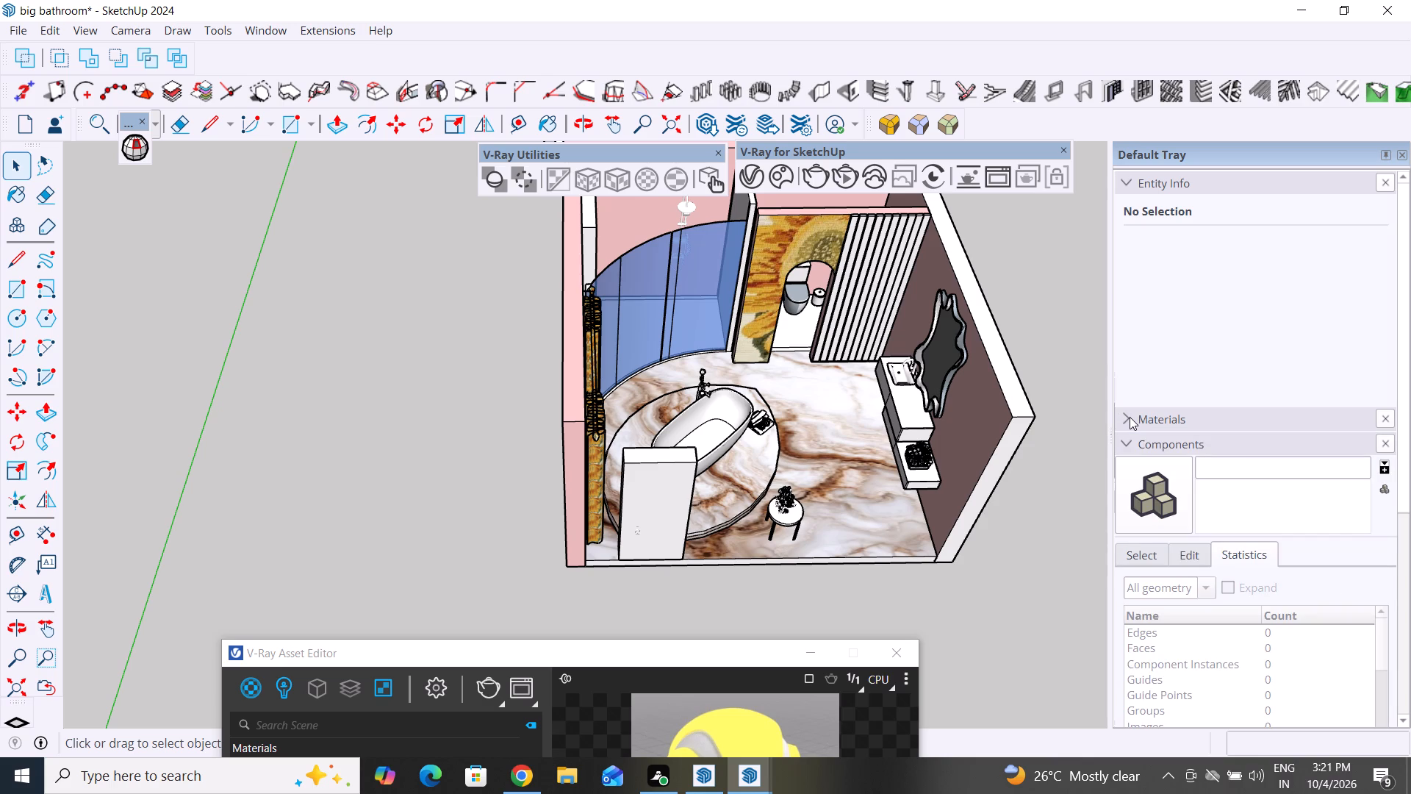
pyautogui.click(1130, 186)
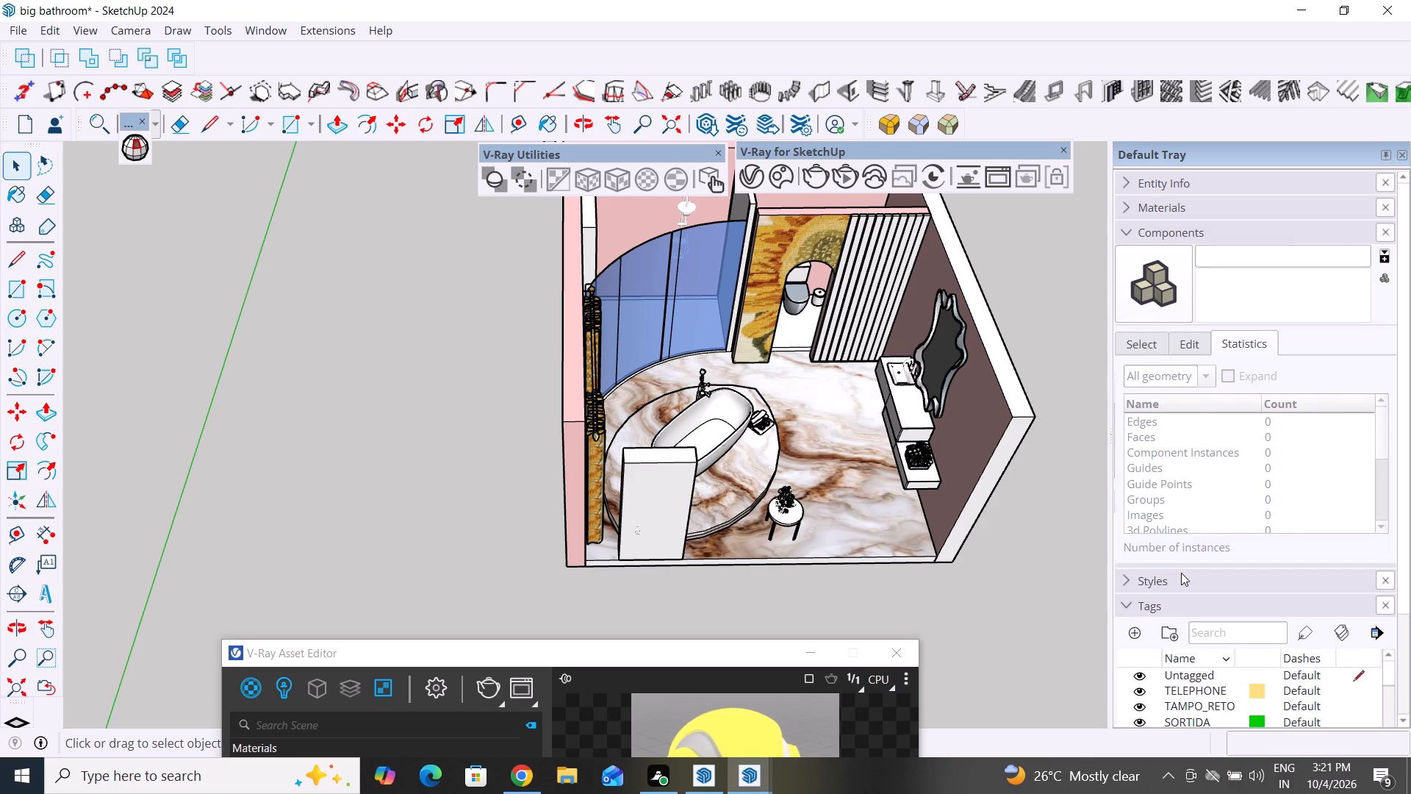
pyautogui.scroll(4, 1167, 434)
pyautogui.click(1130, 208)
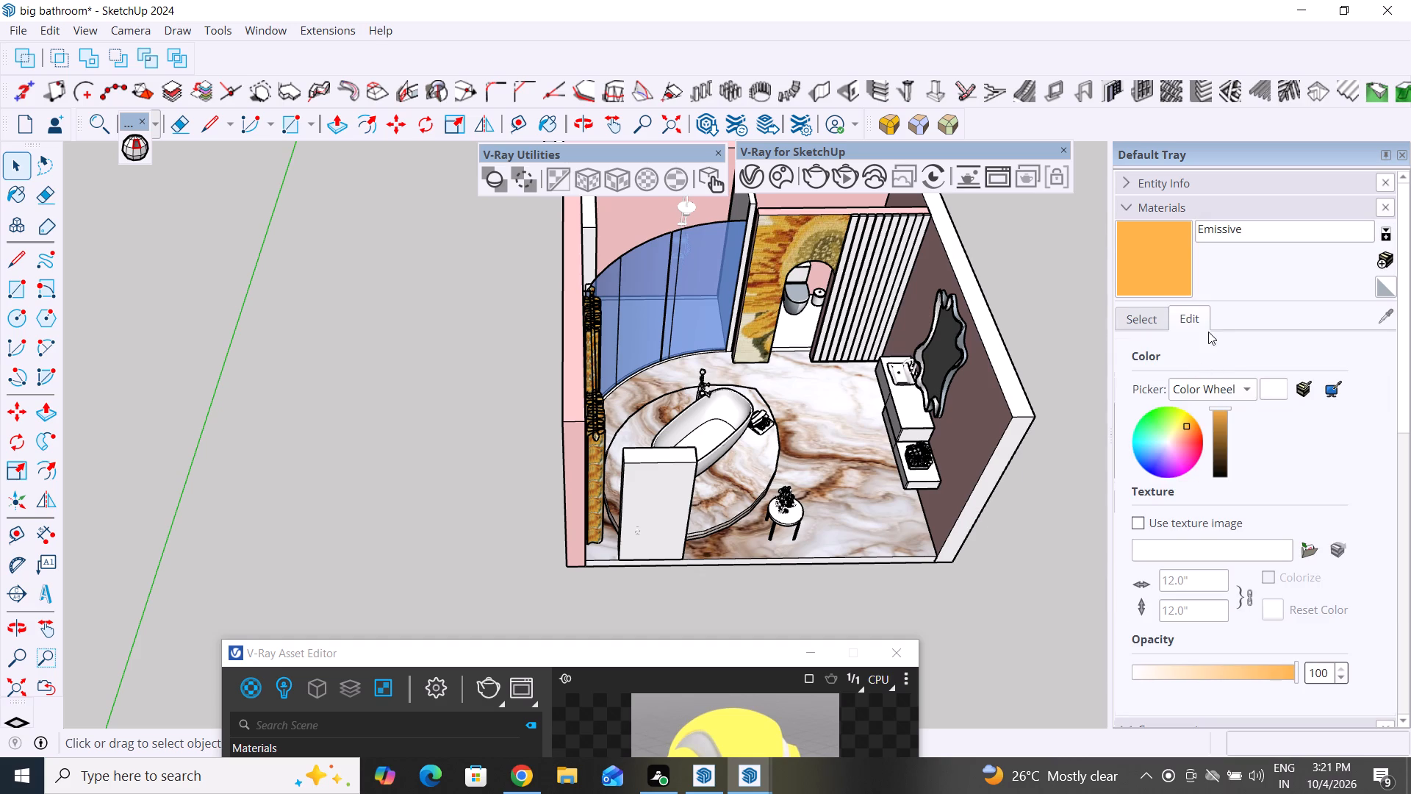
pyautogui.click(1141, 321)
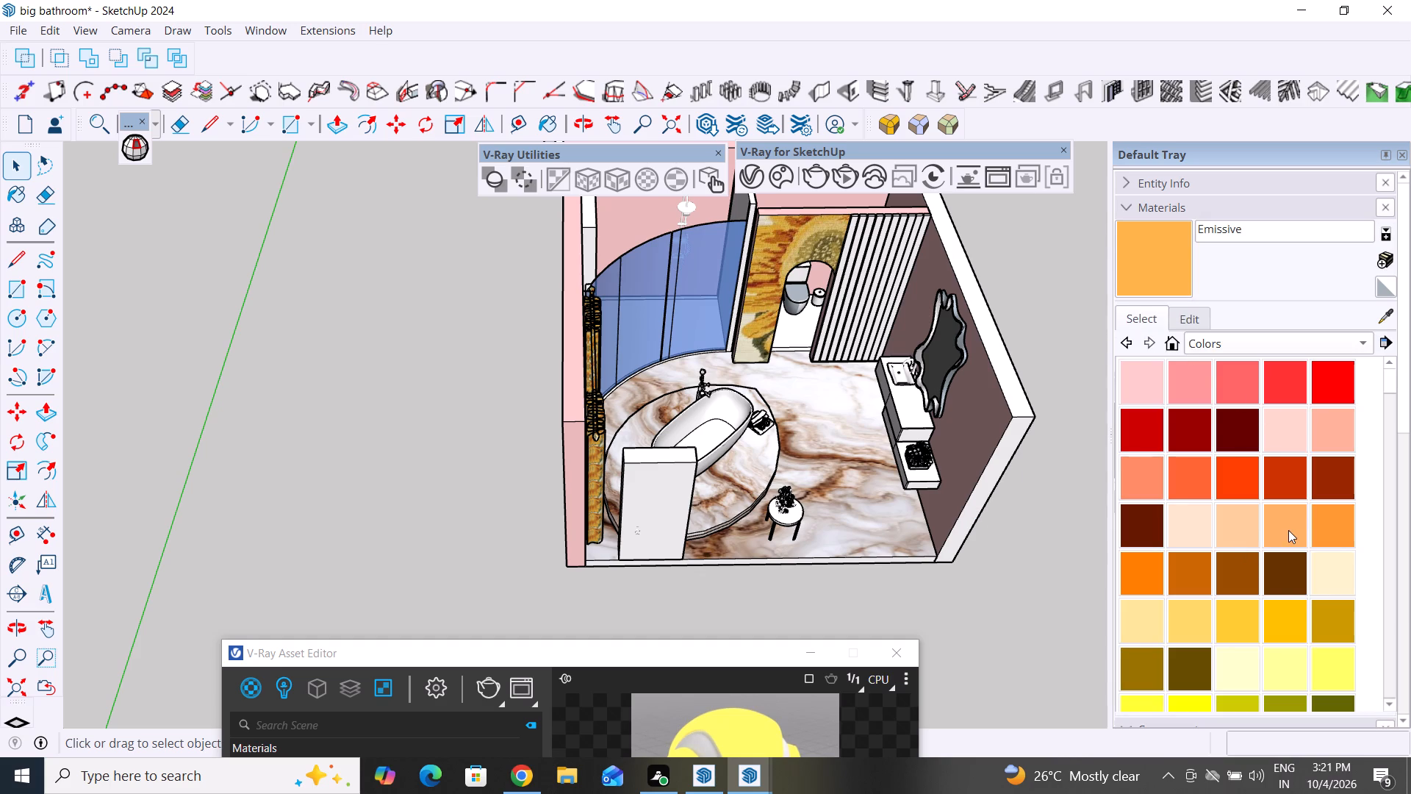
pyautogui.click(1332, 529)
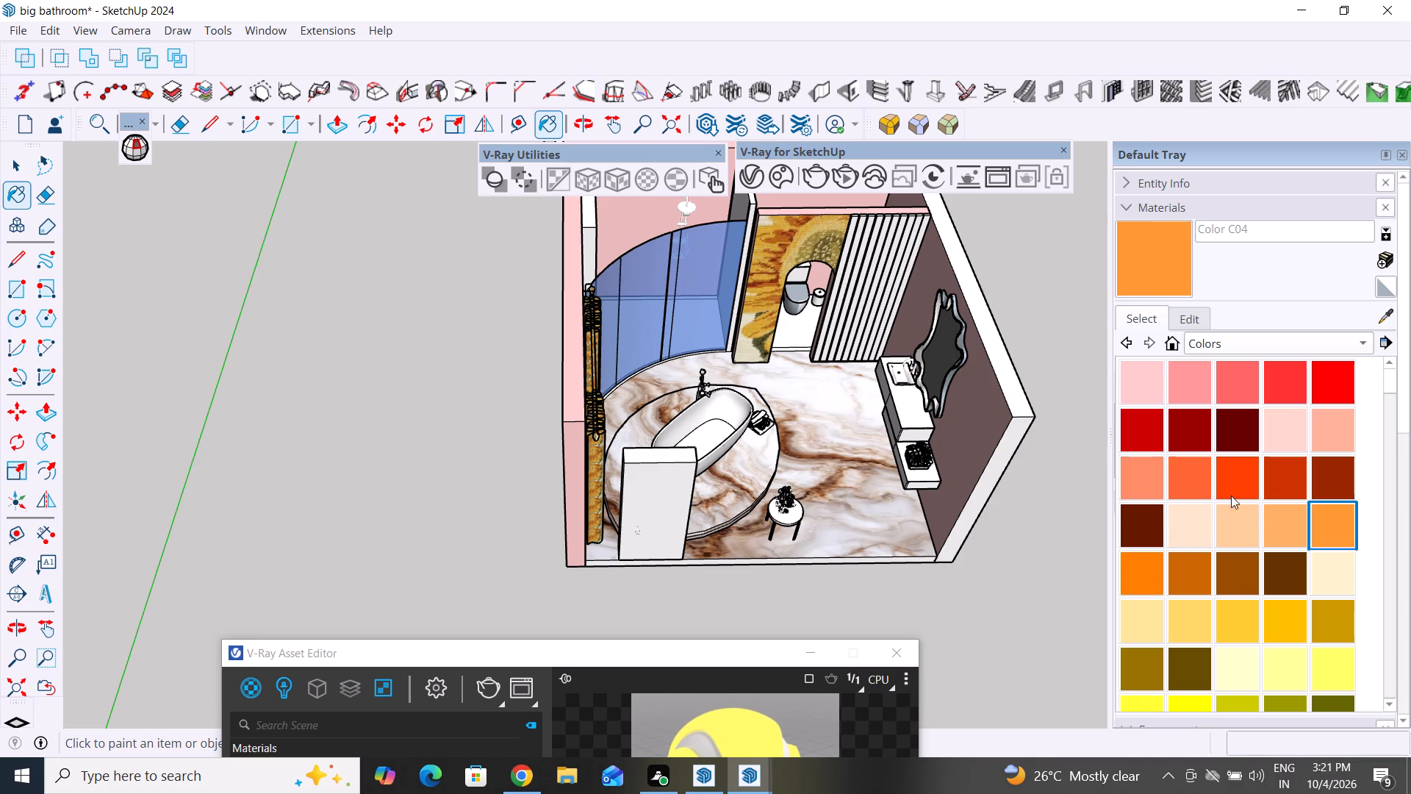
pyautogui.click(1327, 429)
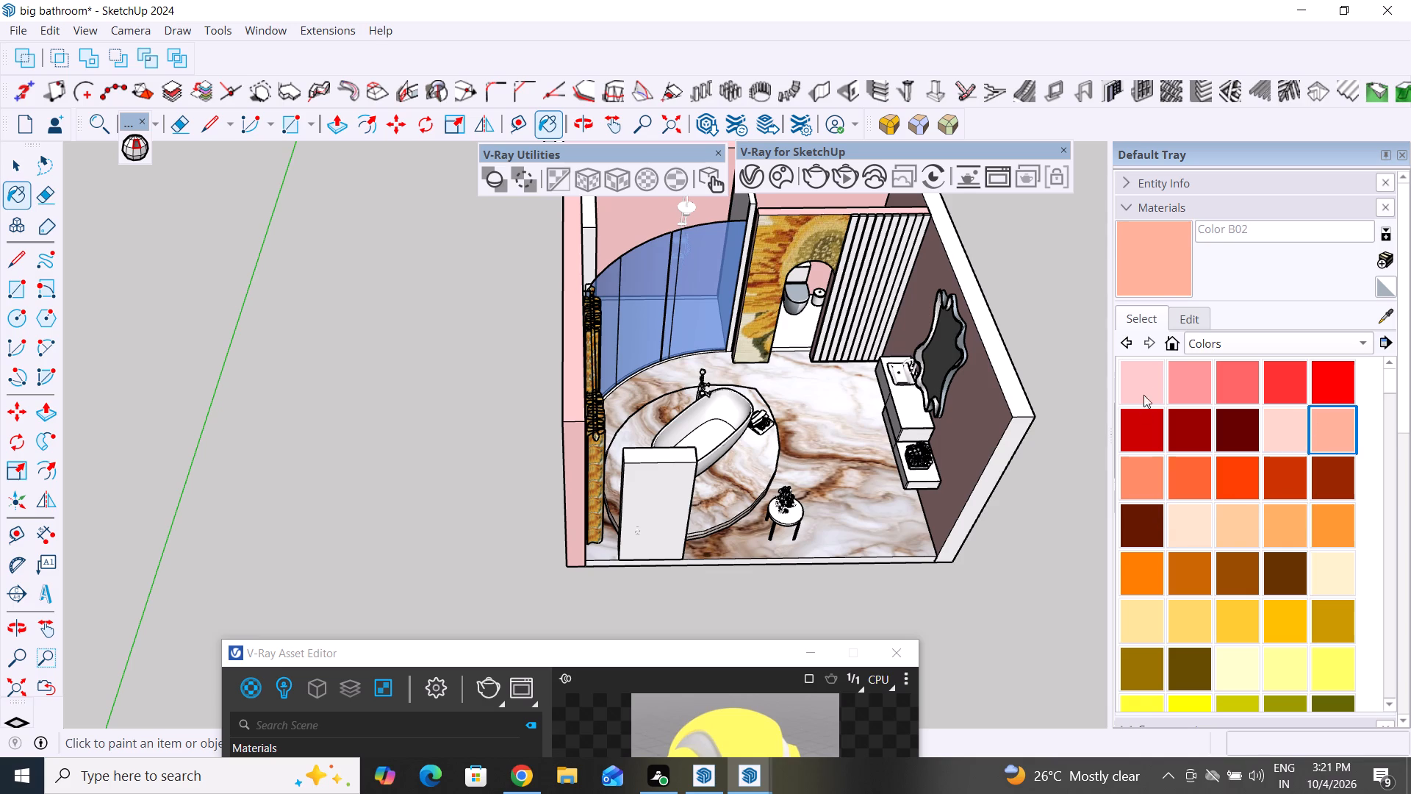
pyautogui.click(1199, 389)
# Paint all ten vertical slats of the partition beside the sunflower wall with Color A02.
pyautogui.scroll(2, 894, 268)
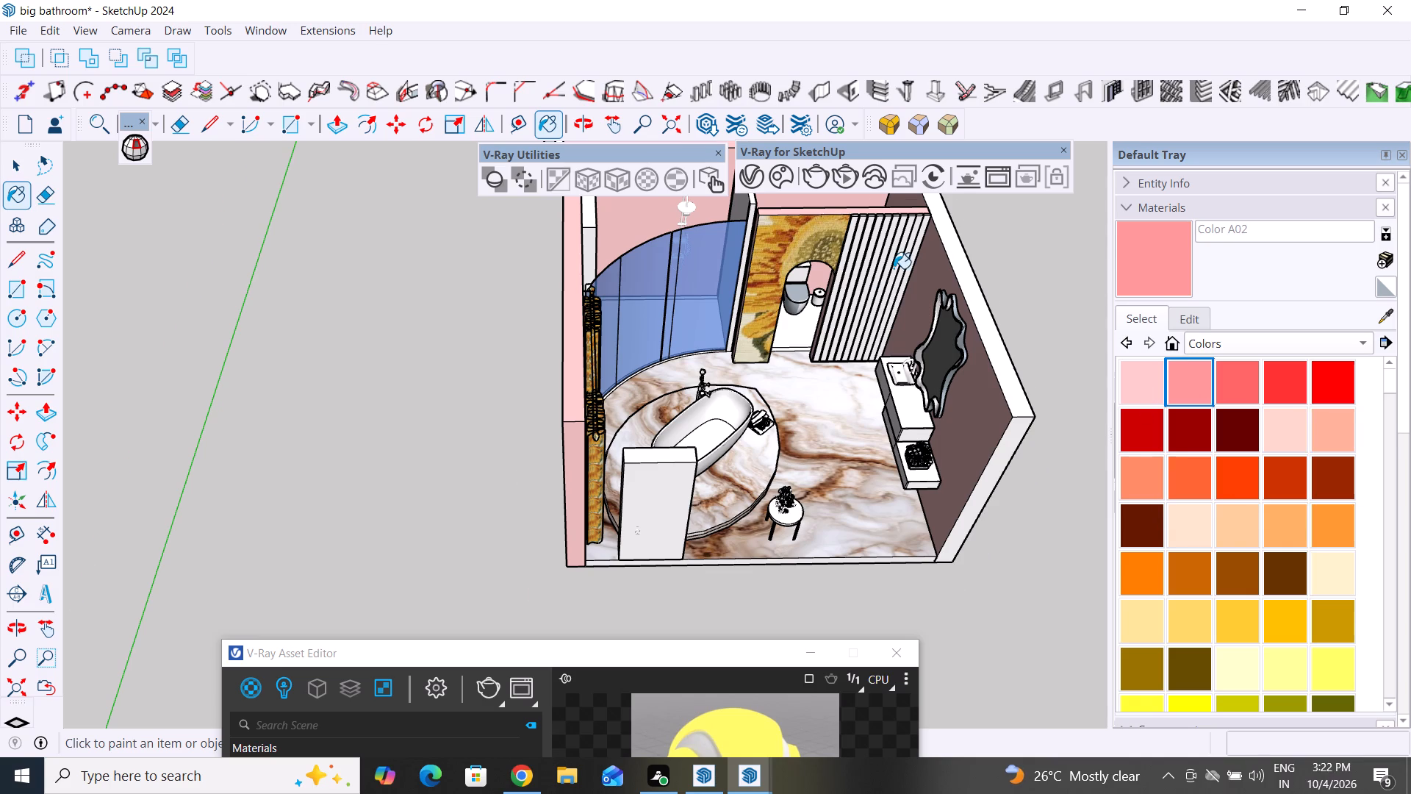
pyautogui.scroll(8, 894, 268)
pyautogui.scroll(-6, 809, 427)
pyautogui.scroll(11, 852, 350)
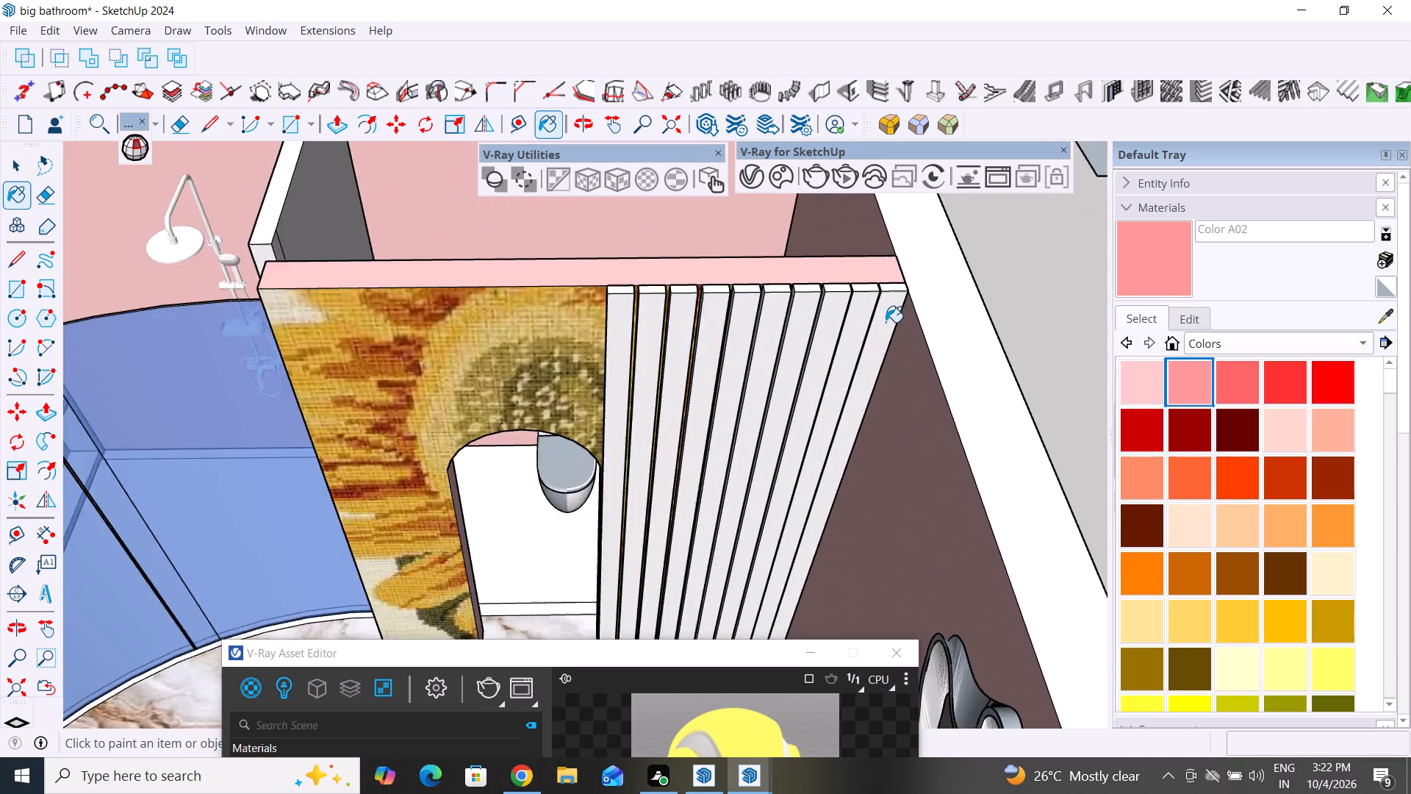
pyautogui.scroll(5, 886, 322)
pyautogui.click(890, 303)
pyautogui.click(850, 305)
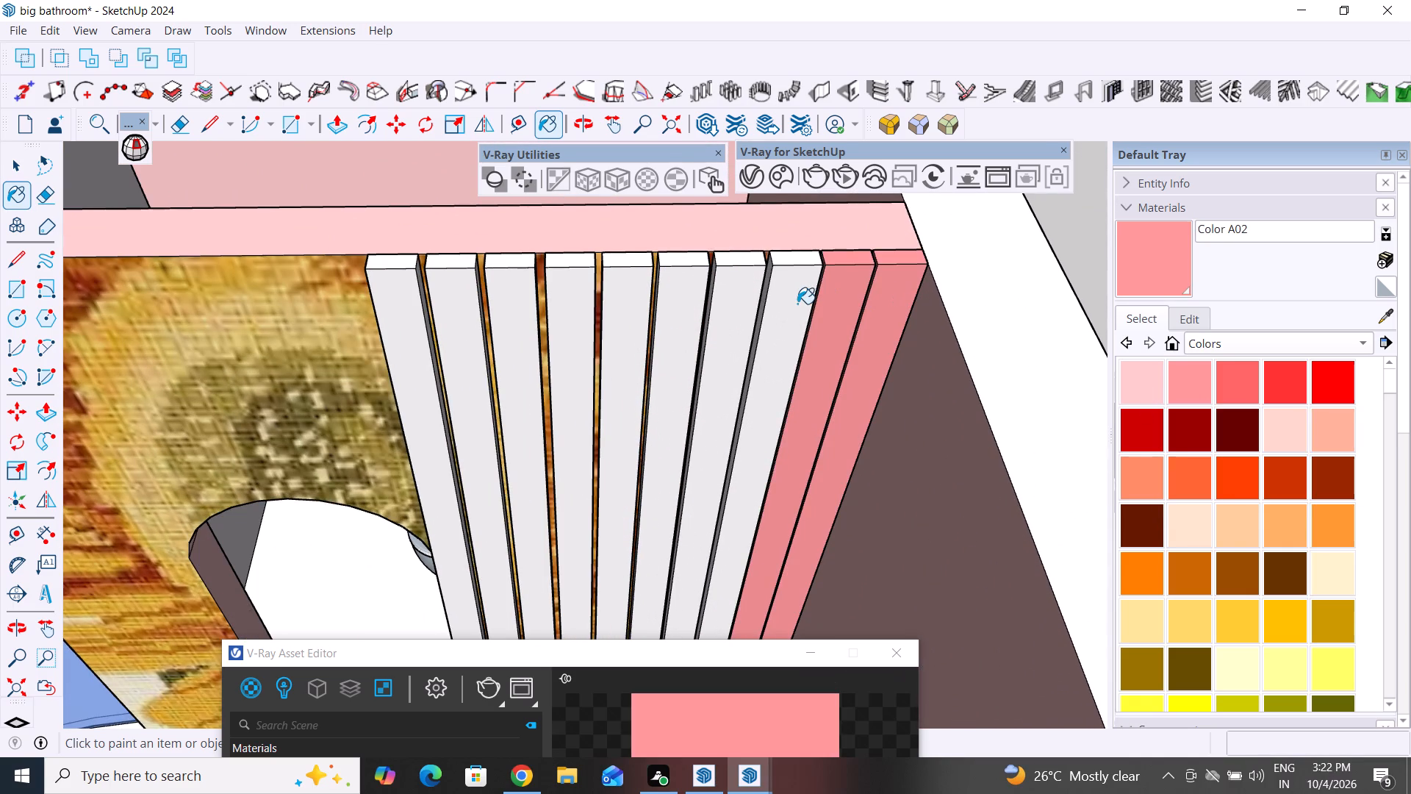
pyautogui.click(797, 304)
pyautogui.click(747, 304)
pyautogui.click(694, 319)
pyautogui.click(612, 340)
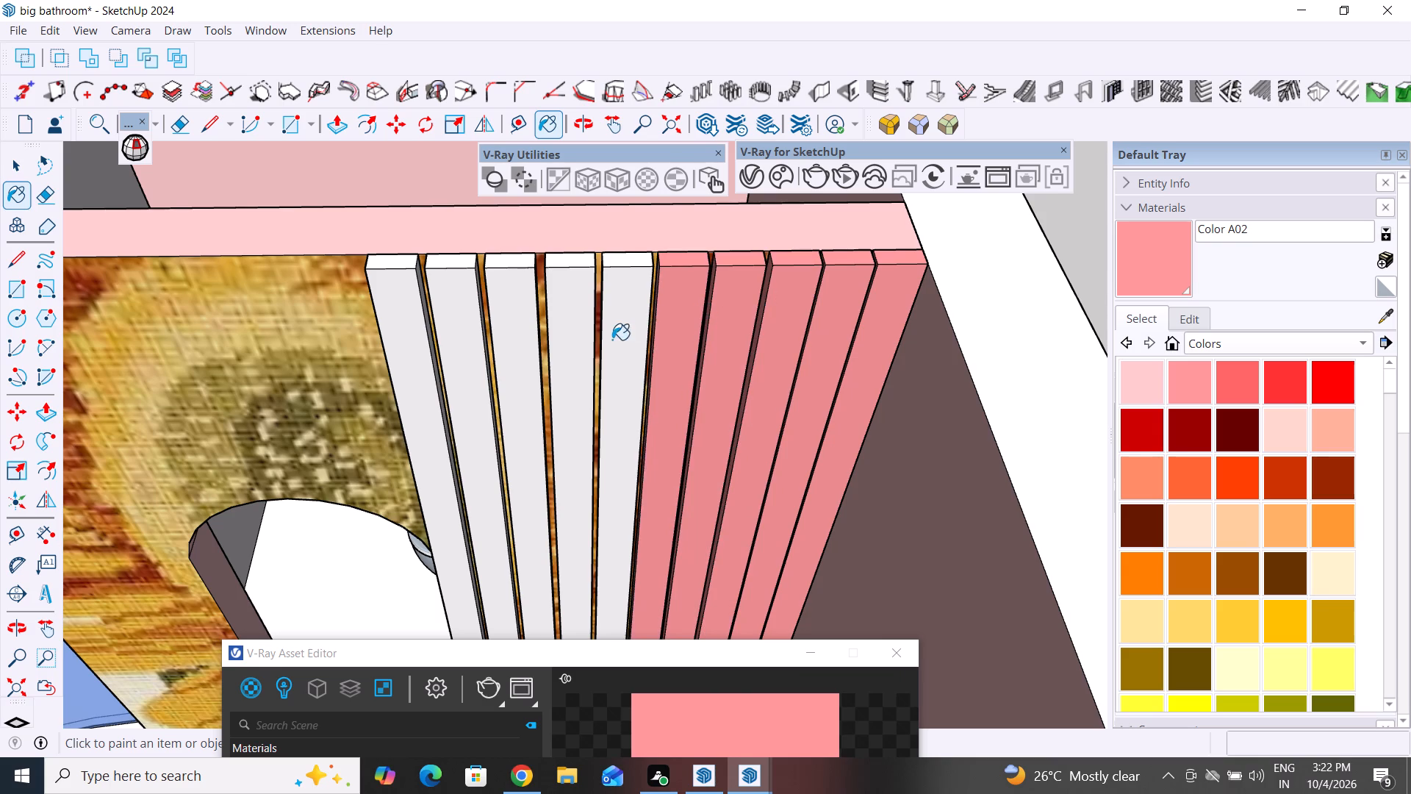
pyautogui.click(572, 335)
pyautogui.click(518, 344)
pyautogui.click(459, 348)
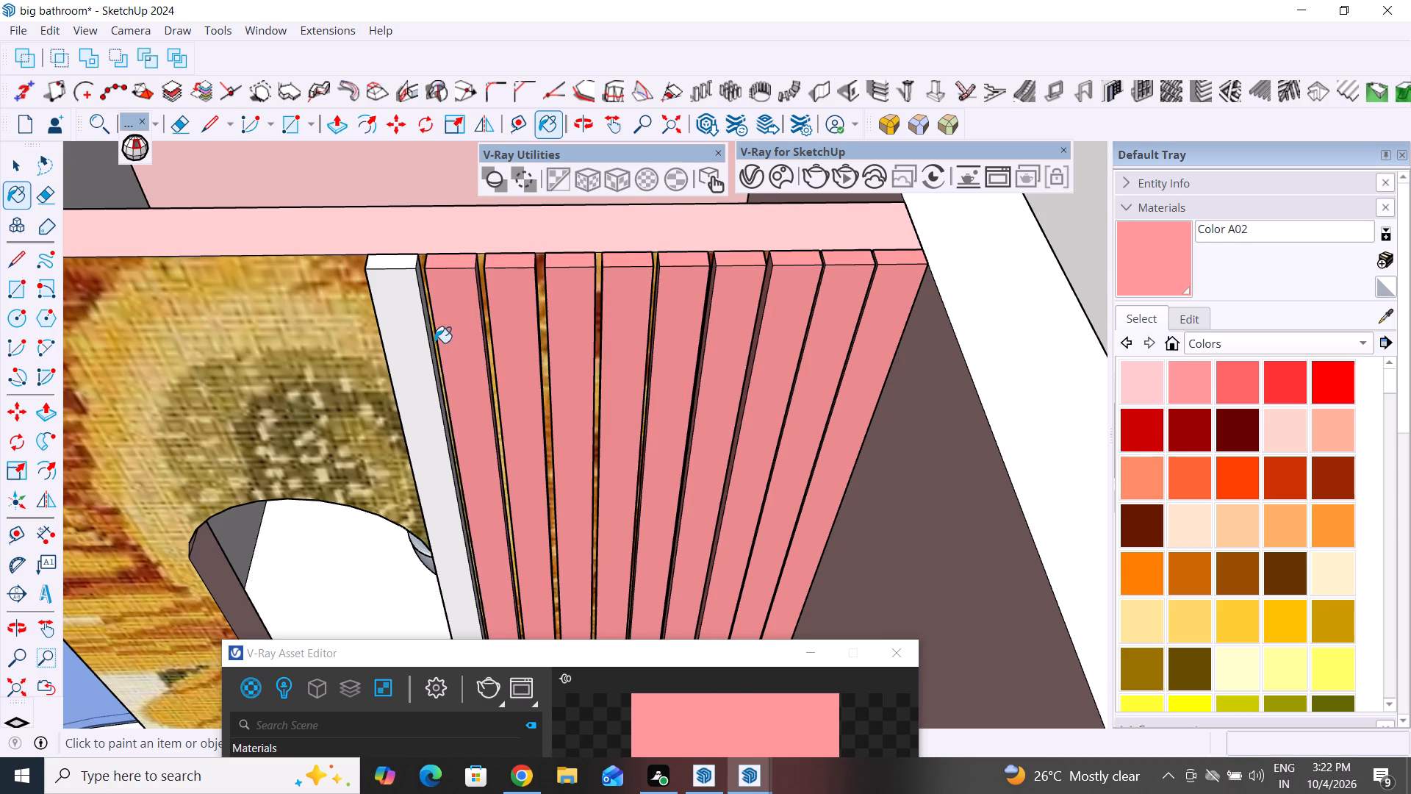
pyautogui.click(409, 338)
# Start a V-Ray interactive render of the whole bathroom and examine its materials and lighting in the frame buffer.
pyautogui.scroll(-20, 643, 372)
pyautogui.scroll(-3, 643, 372)
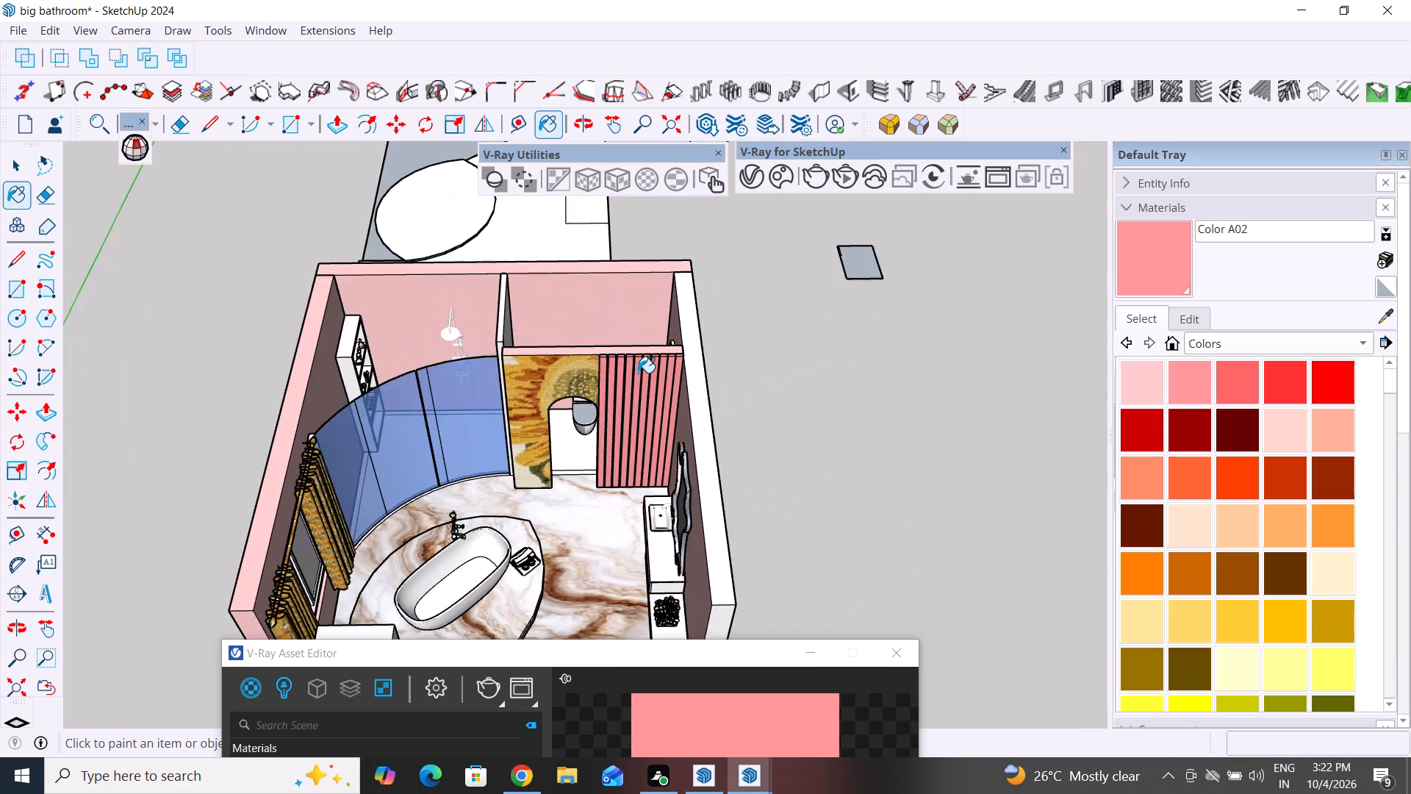
pyautogui.scroll(-3, 638, 373)
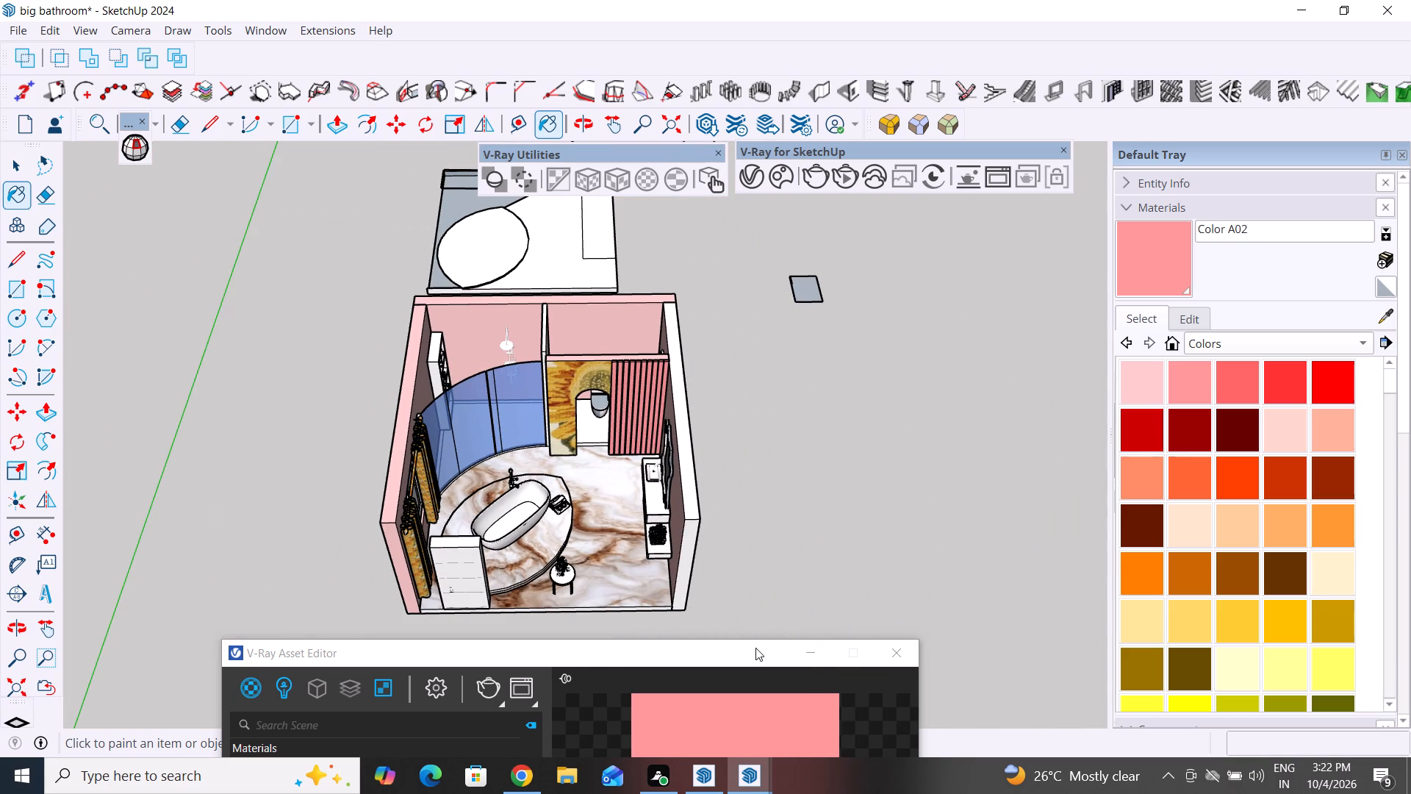
pyautogui.moveTo(755, 648); pyautogui.dragTo(913, 373)
pyautogui.moveTo(705, 654); pyautogui.dragTo(974, 274)
pyautogui.click(1157, 279)
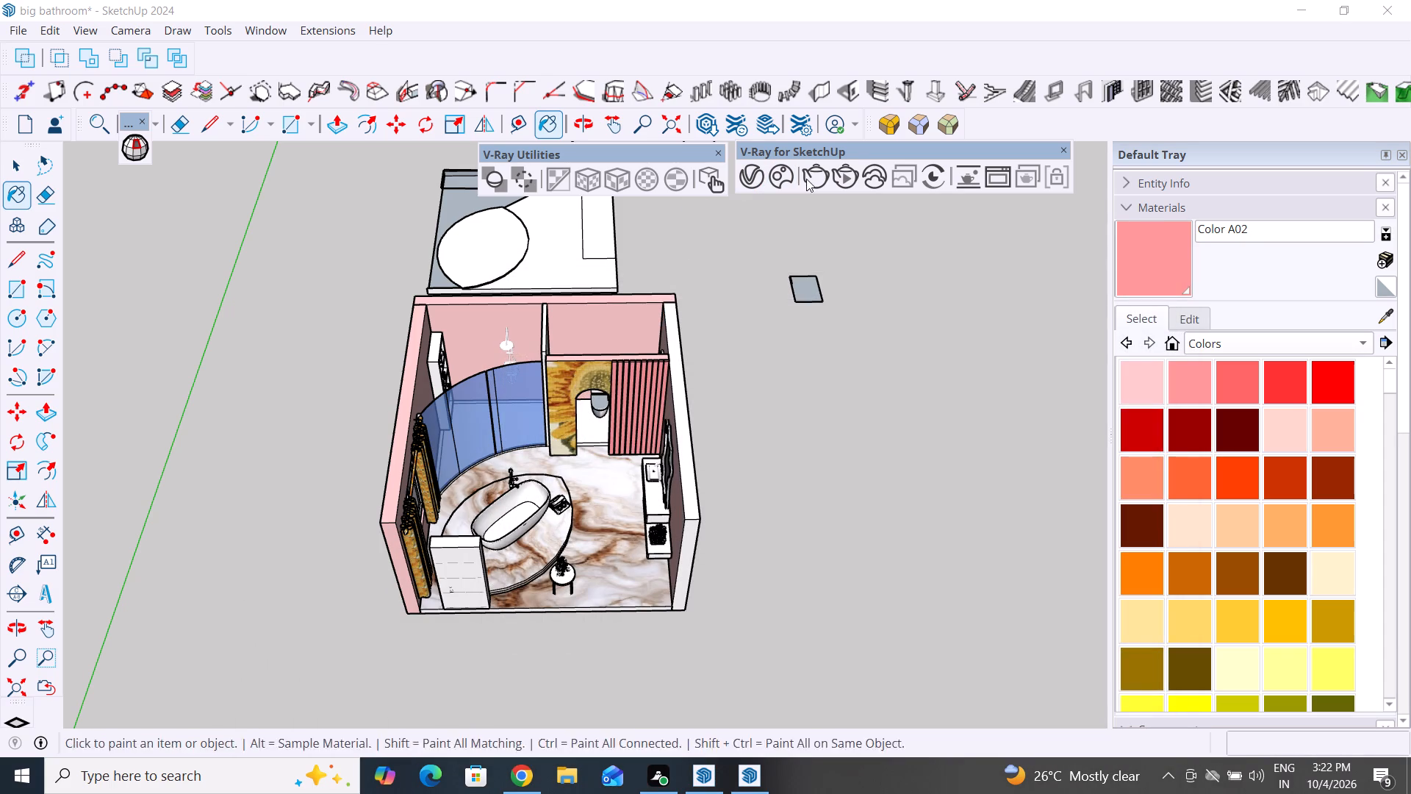
pyautogui.click(840, 180)
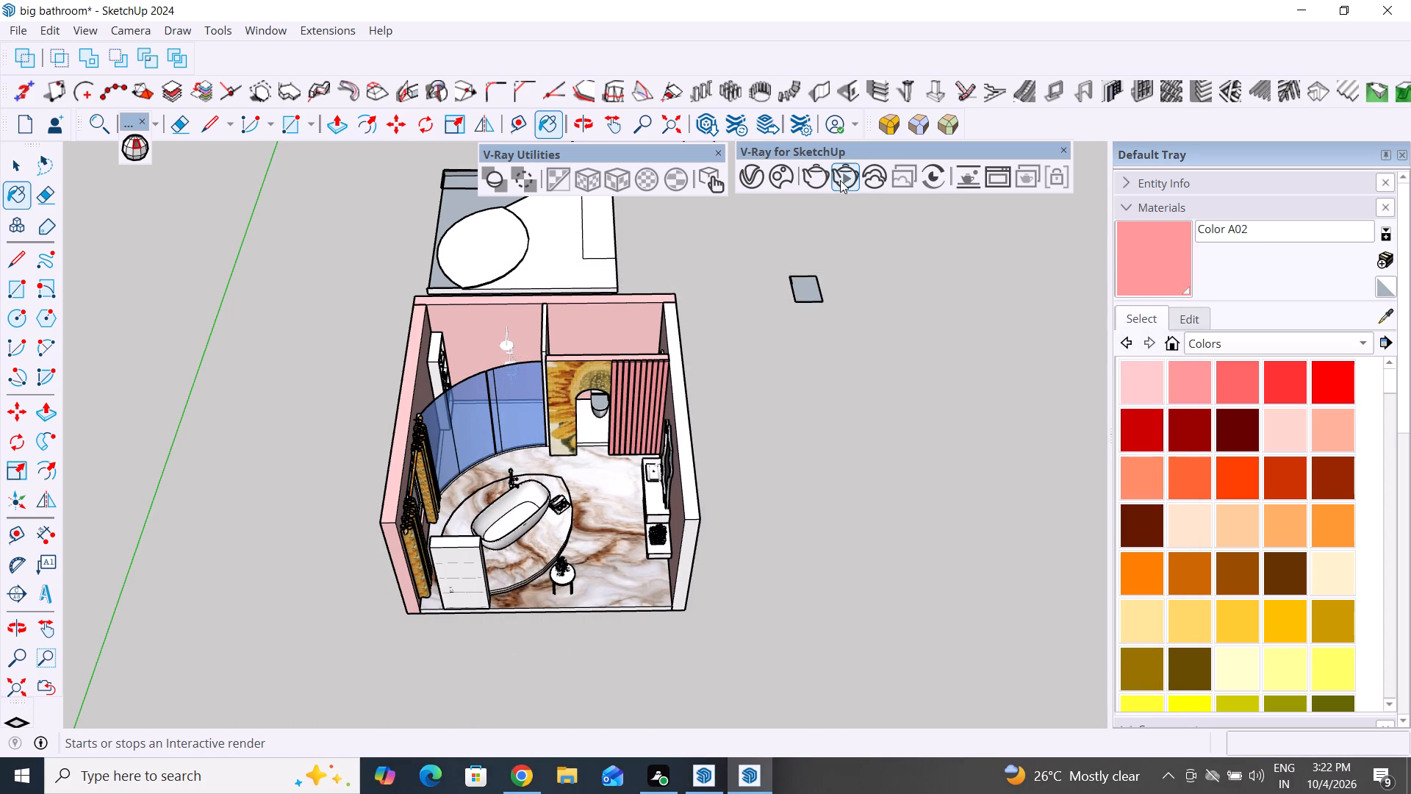
pyautogui.scroll(5, 605, 641)
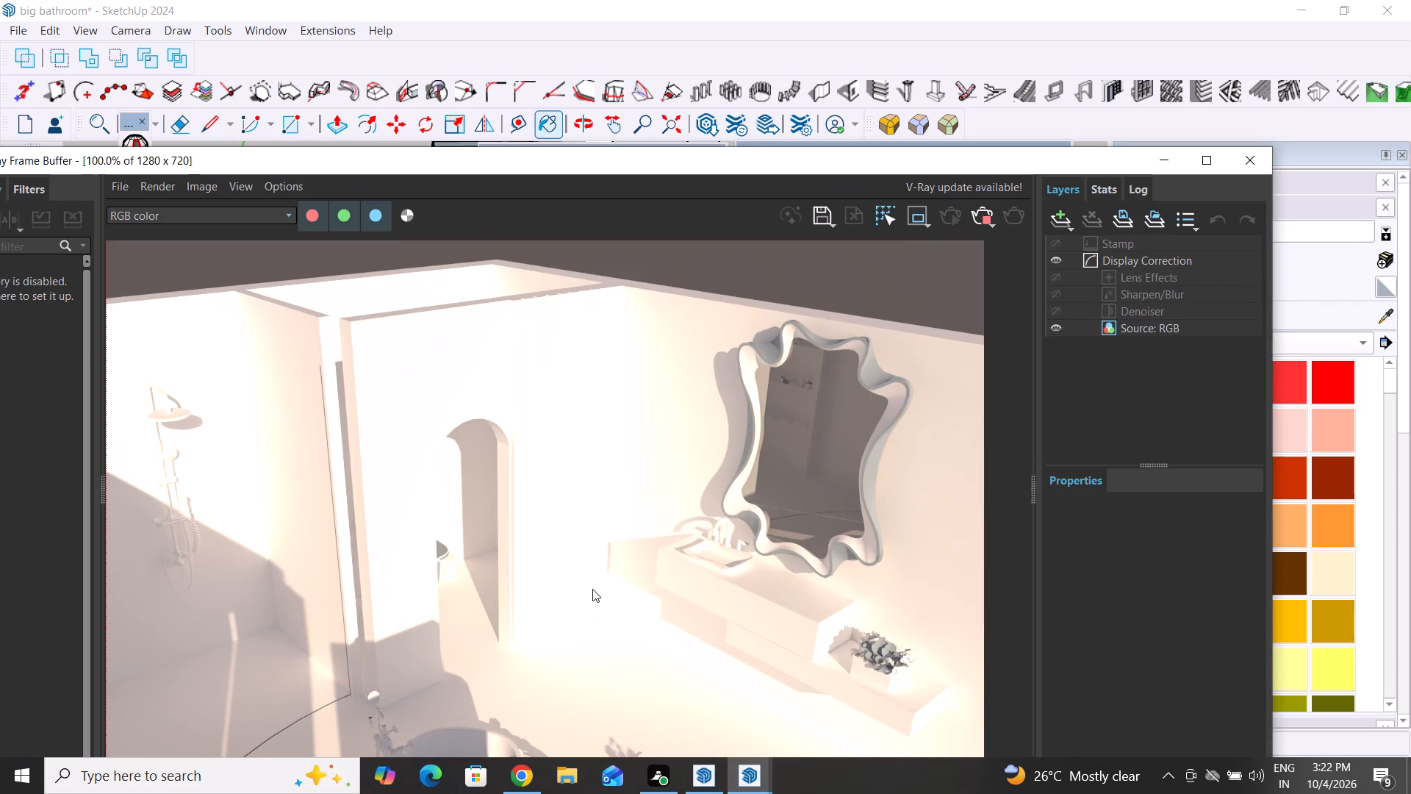
pyautogui.scroll(-2, 608, 551)
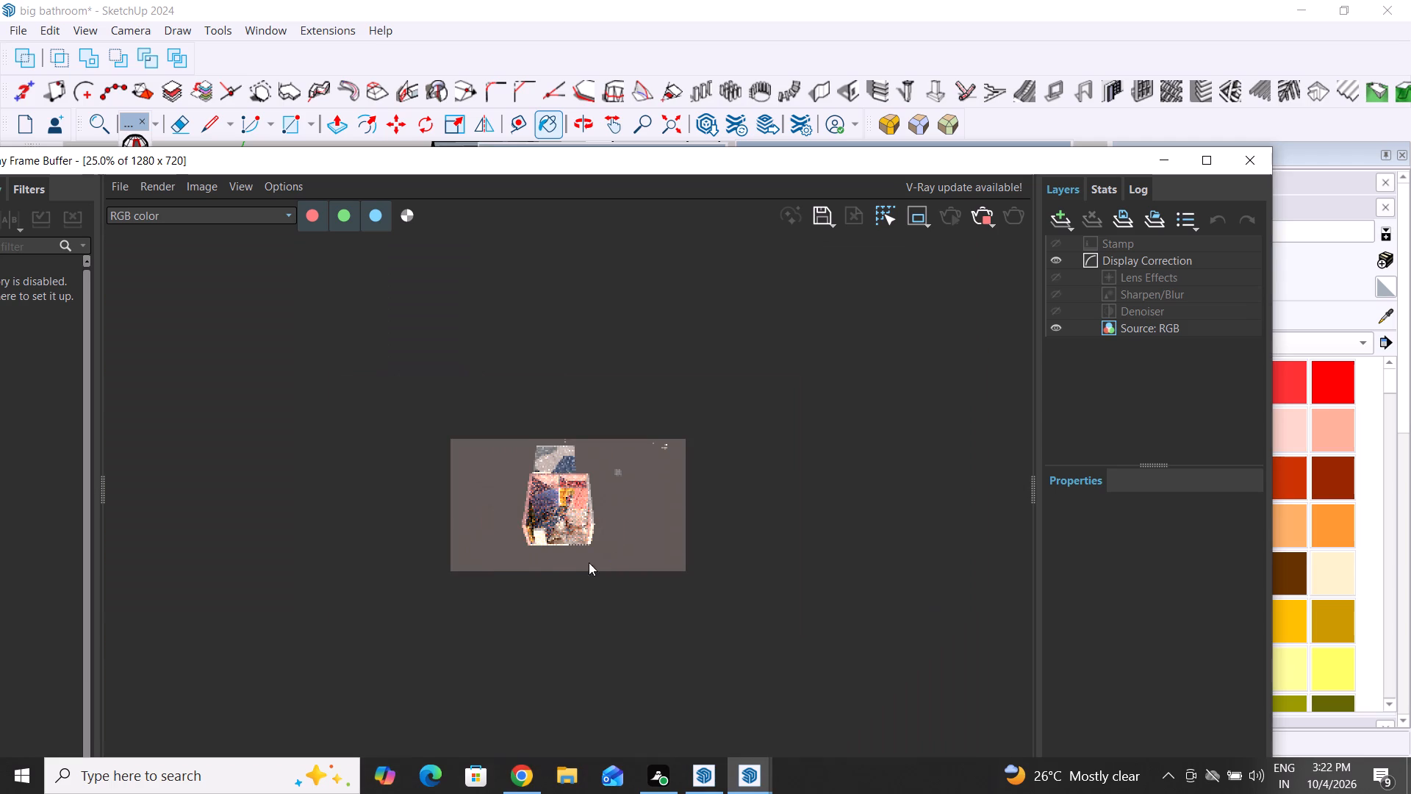
pyautogui.scroll(4, 542, 551)
pyautogui.scroll(-1, 542, 550)
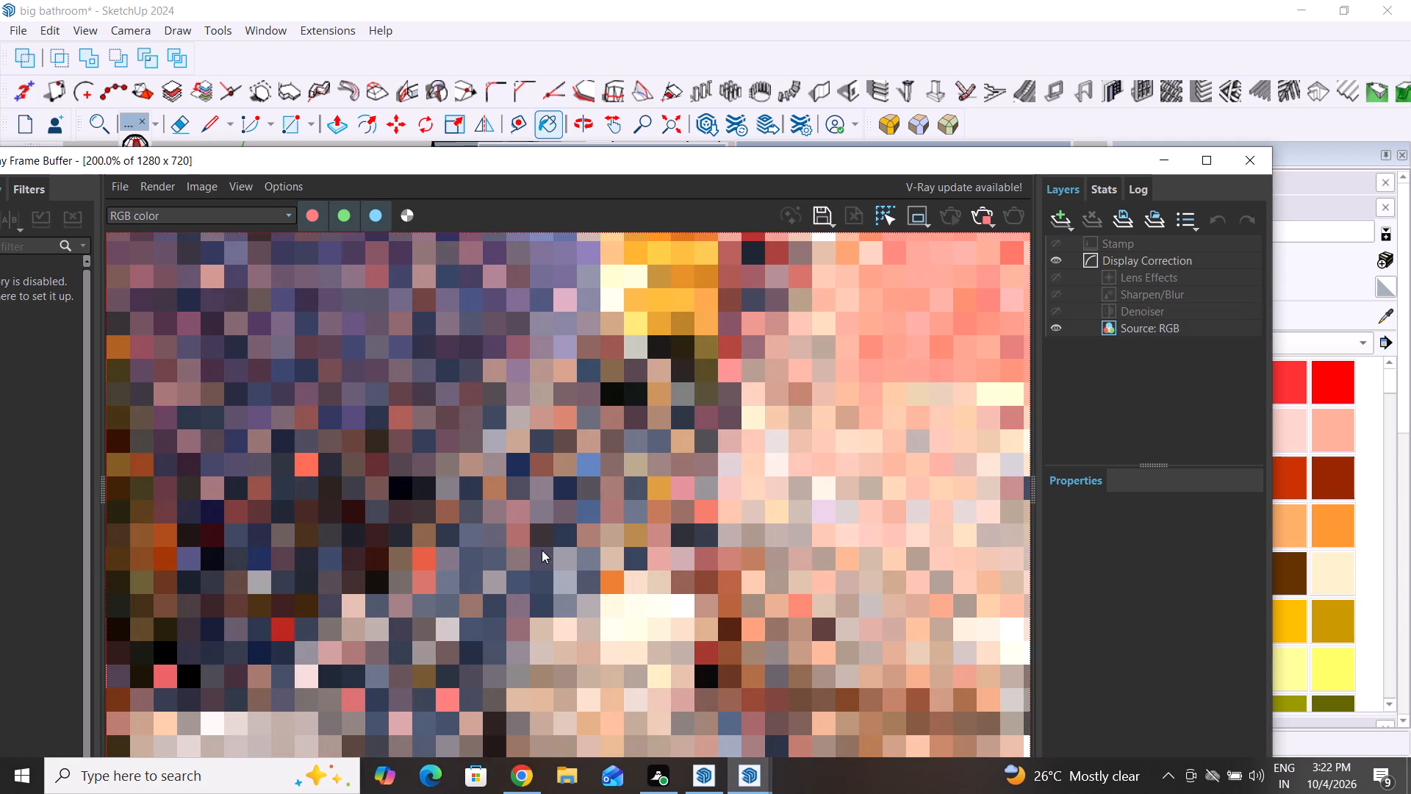
pyautogui.scroll(-3, 542, 550)
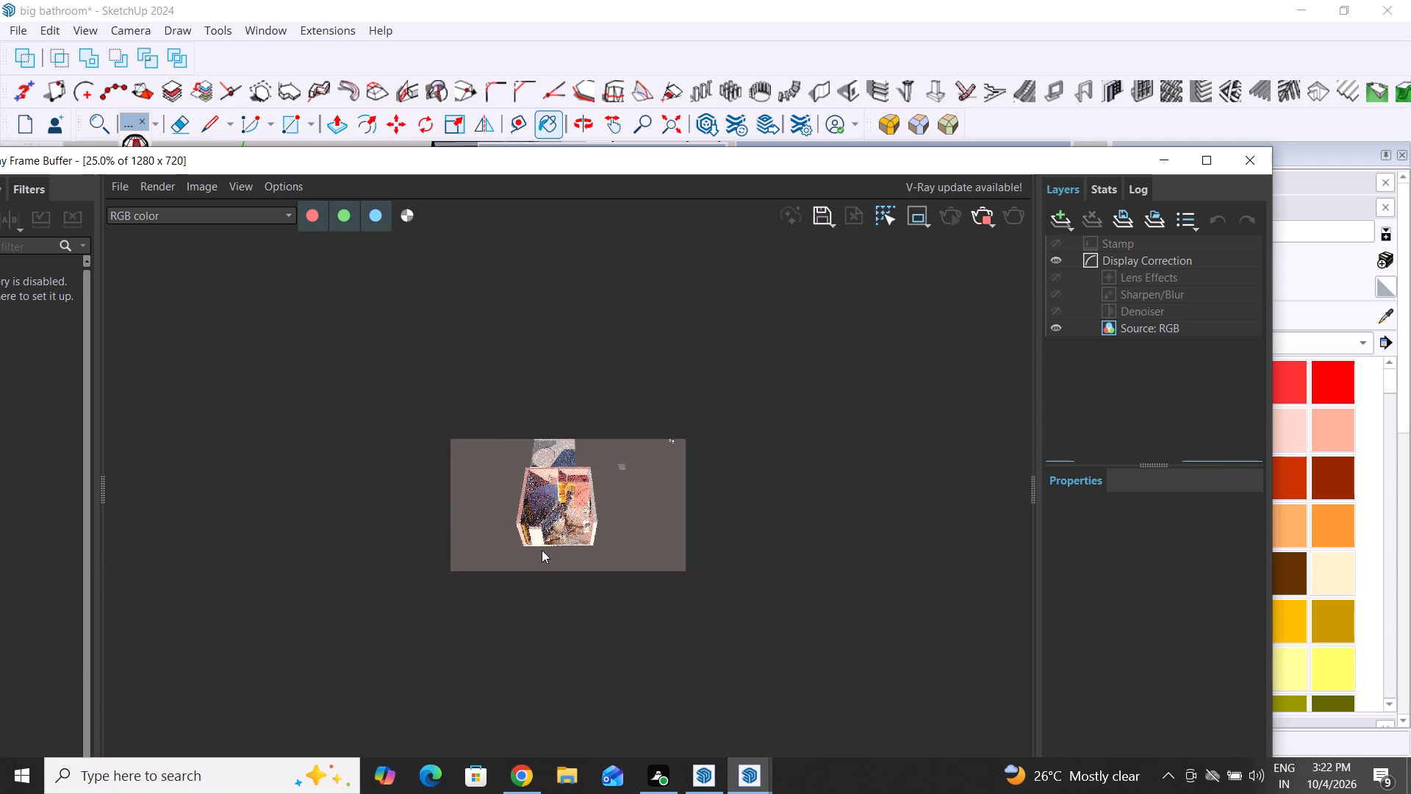
pyautogui.scroll(2, 550, 528)
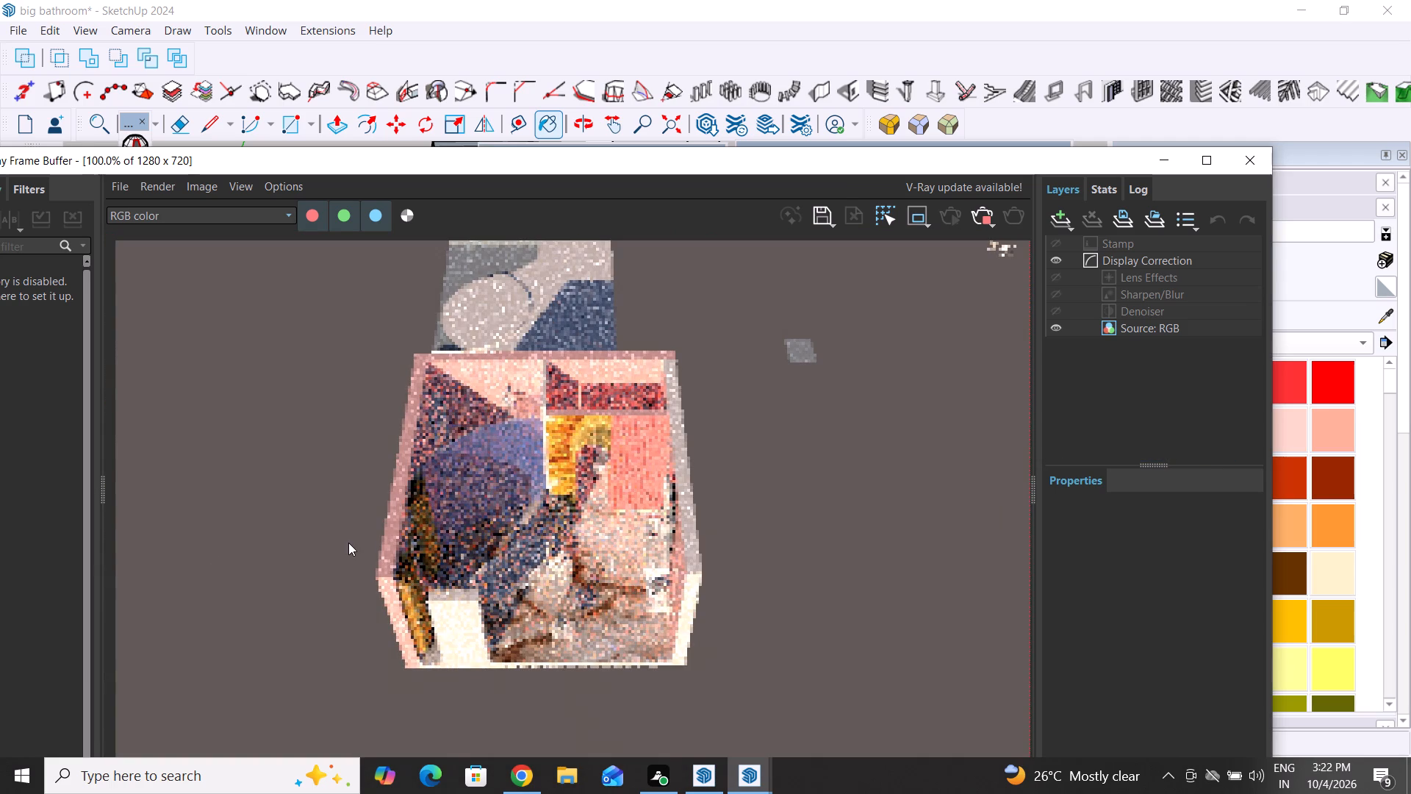
pyautogui.scroll(1, 348, 543)
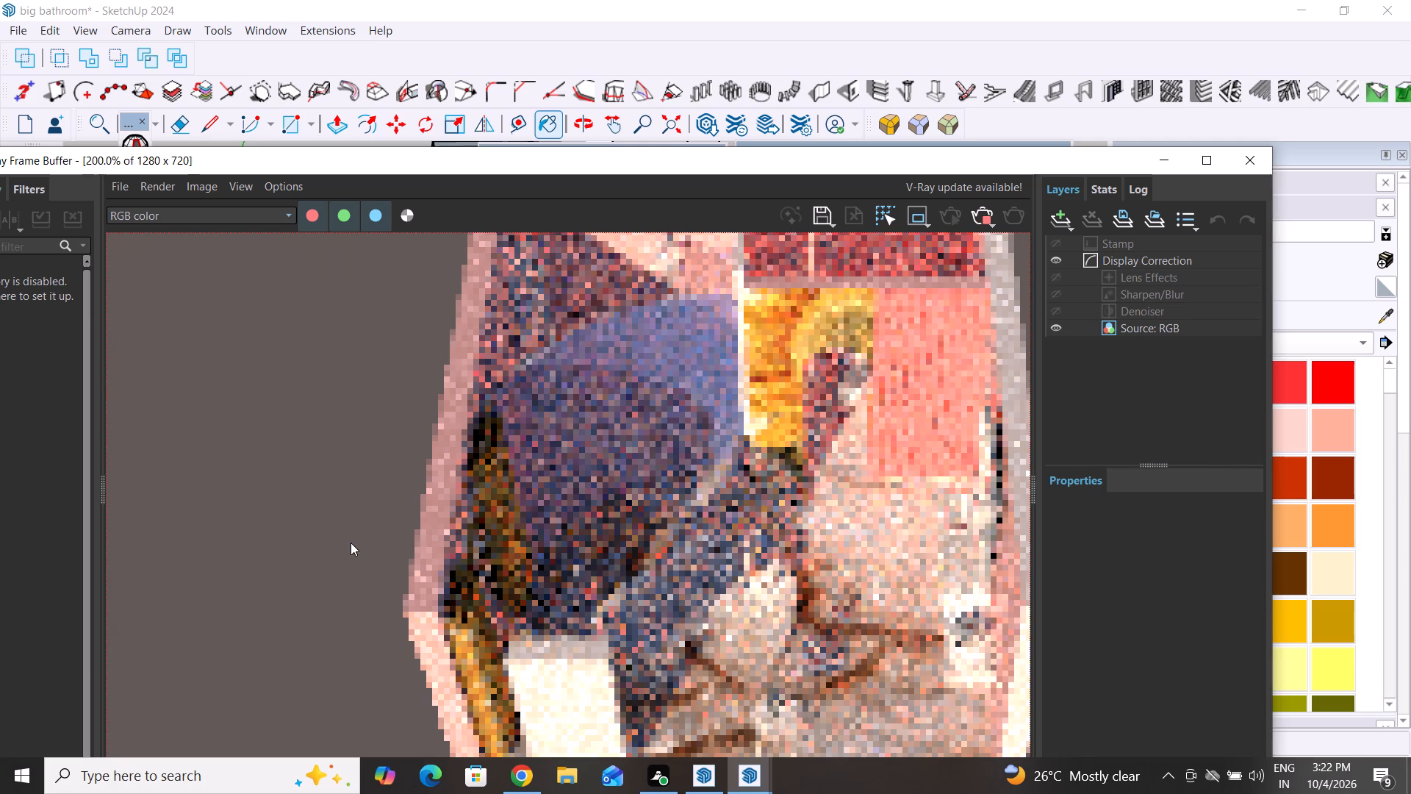
pyautogui.scroll(-2, 351, 543)
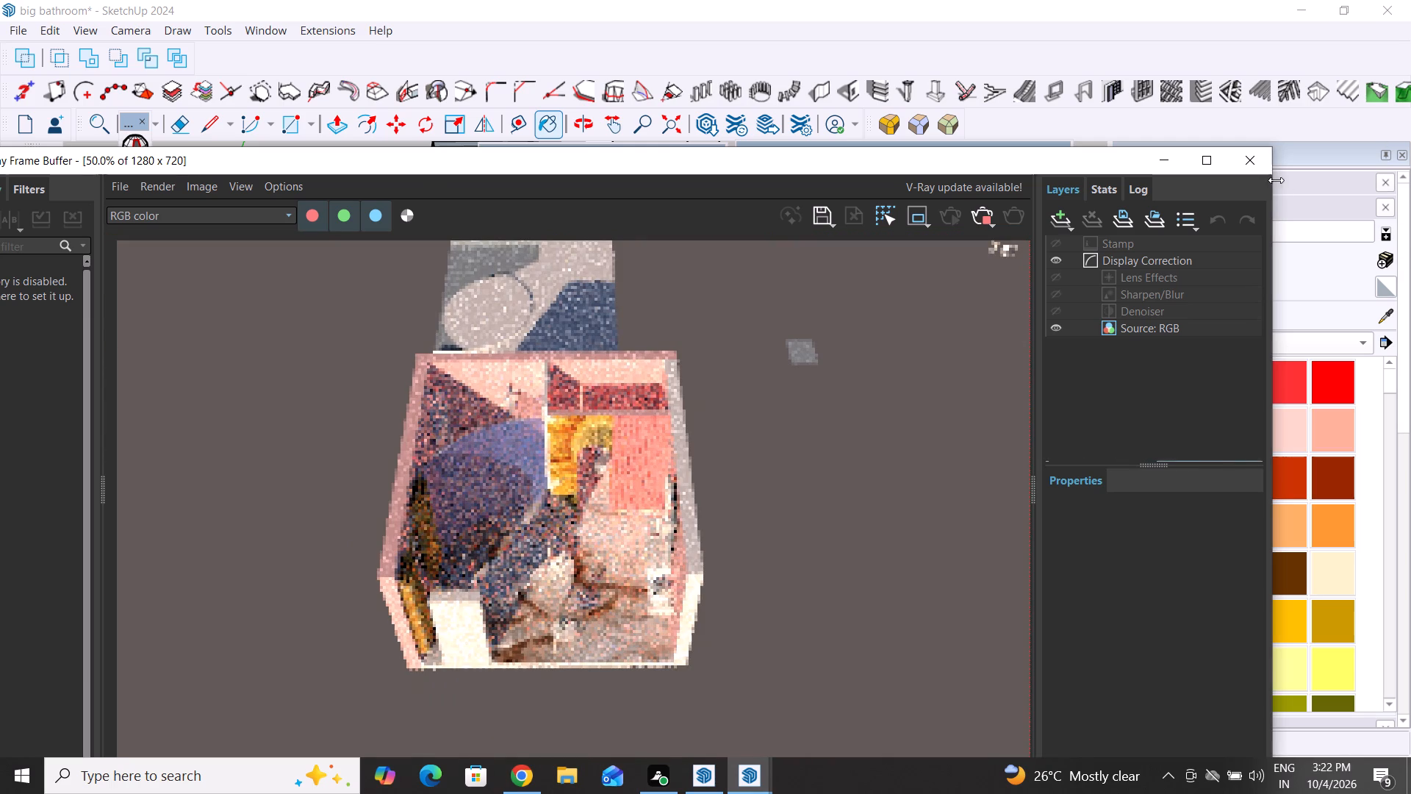
pyautogui.click(1255, 161)
# Move the tall white box in front of the bathtub about 148" out of the room, past the curtained wall.
pyautogui.moveTo(832, 557); pyautogui.dragTo(866, 528, button='middle')
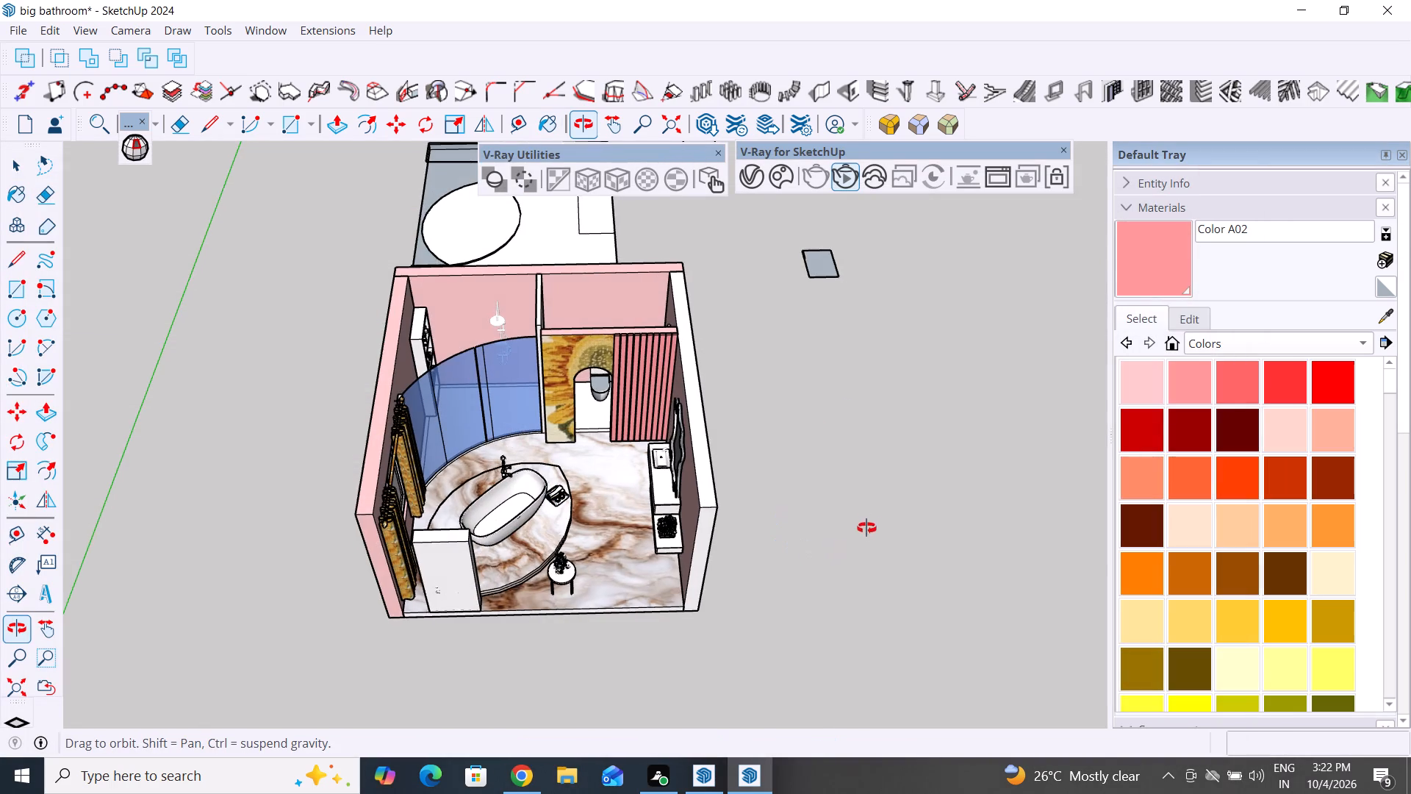
pyautogui.moveTo(866, 528); pyautogui.dragTo(887, 421, button='middle')
pyautogui.scroll(2, 500, 528)
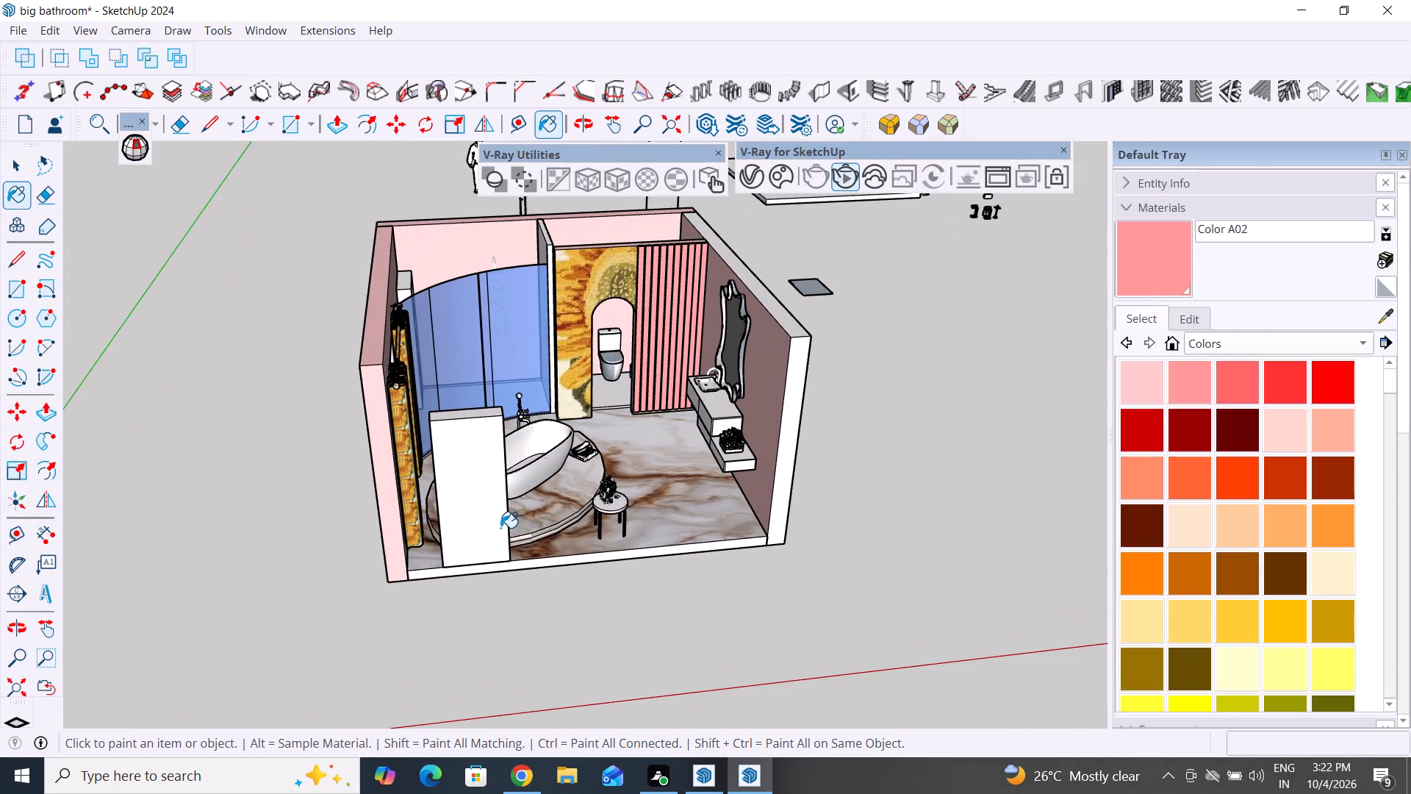
pyautogui.click(25, 174)
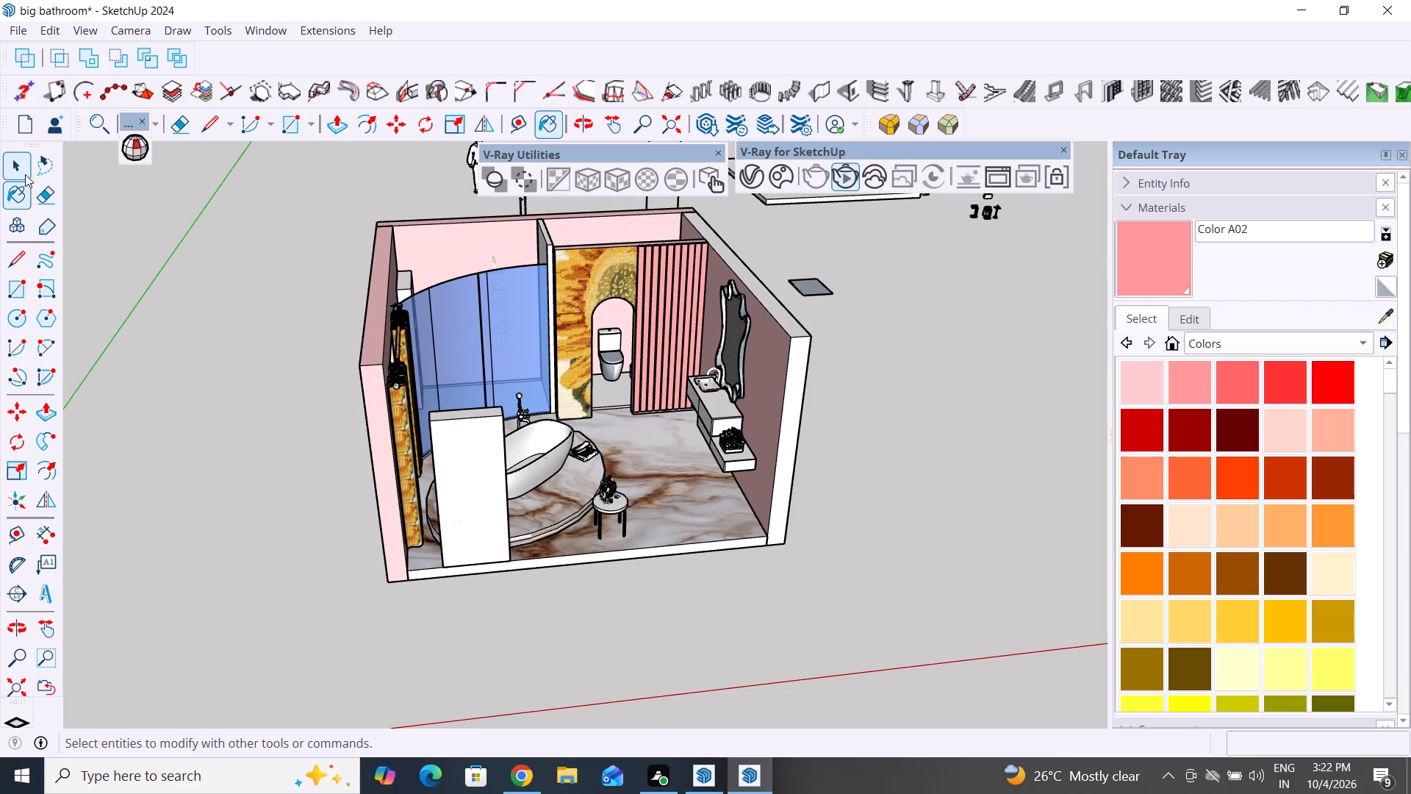
pyautogui.click(461, 486)
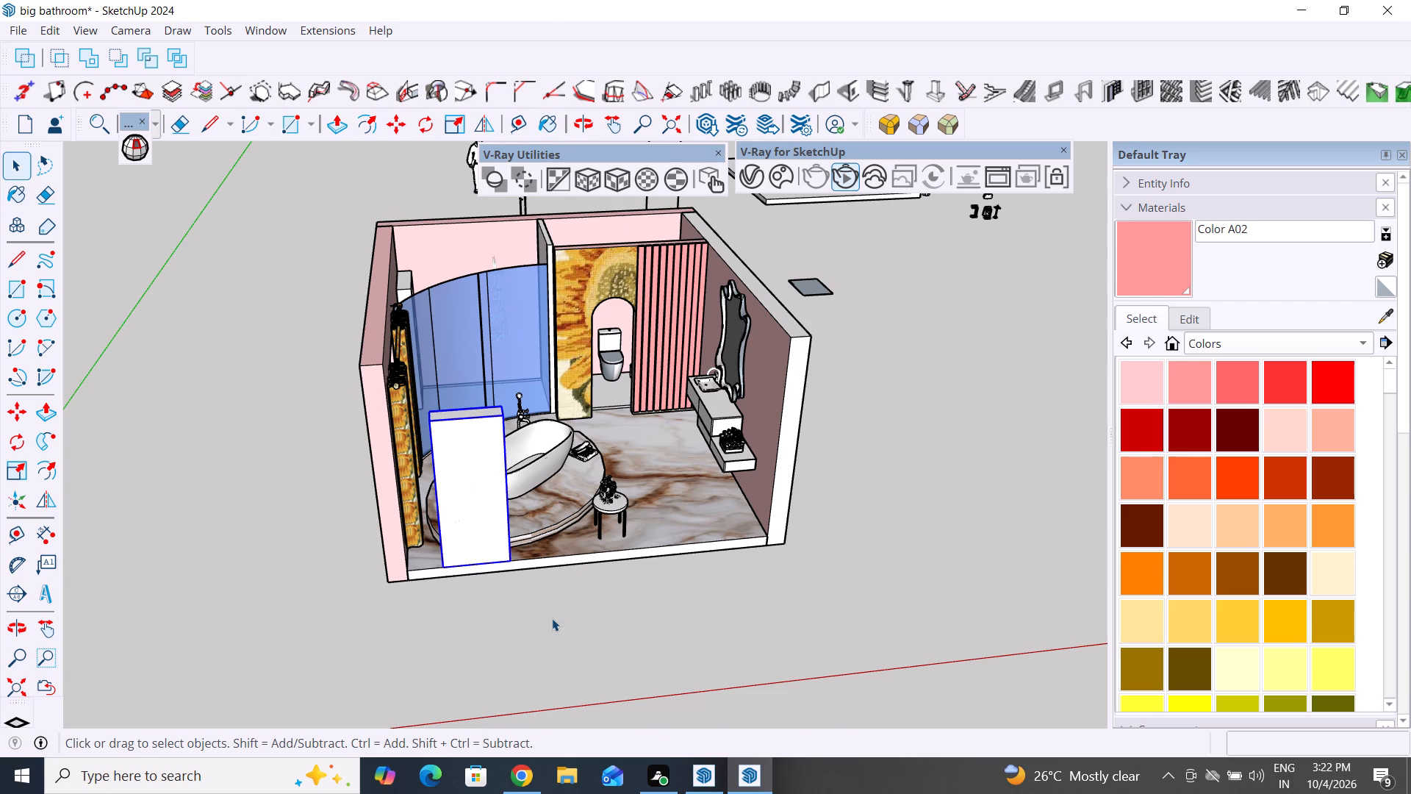
pyautogui.press('m')
pyautogui.click(442, 564)
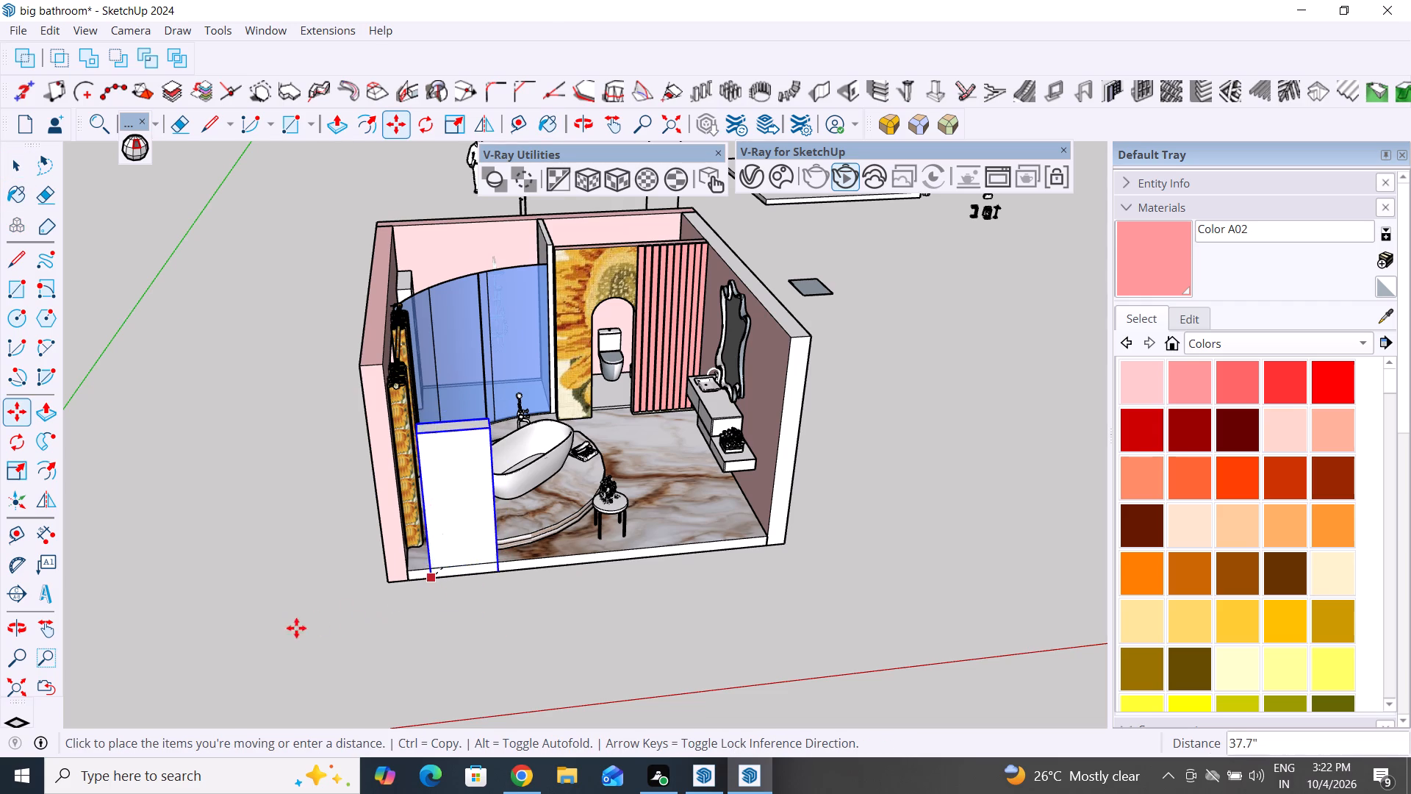
pyautogui.click(141, 583)
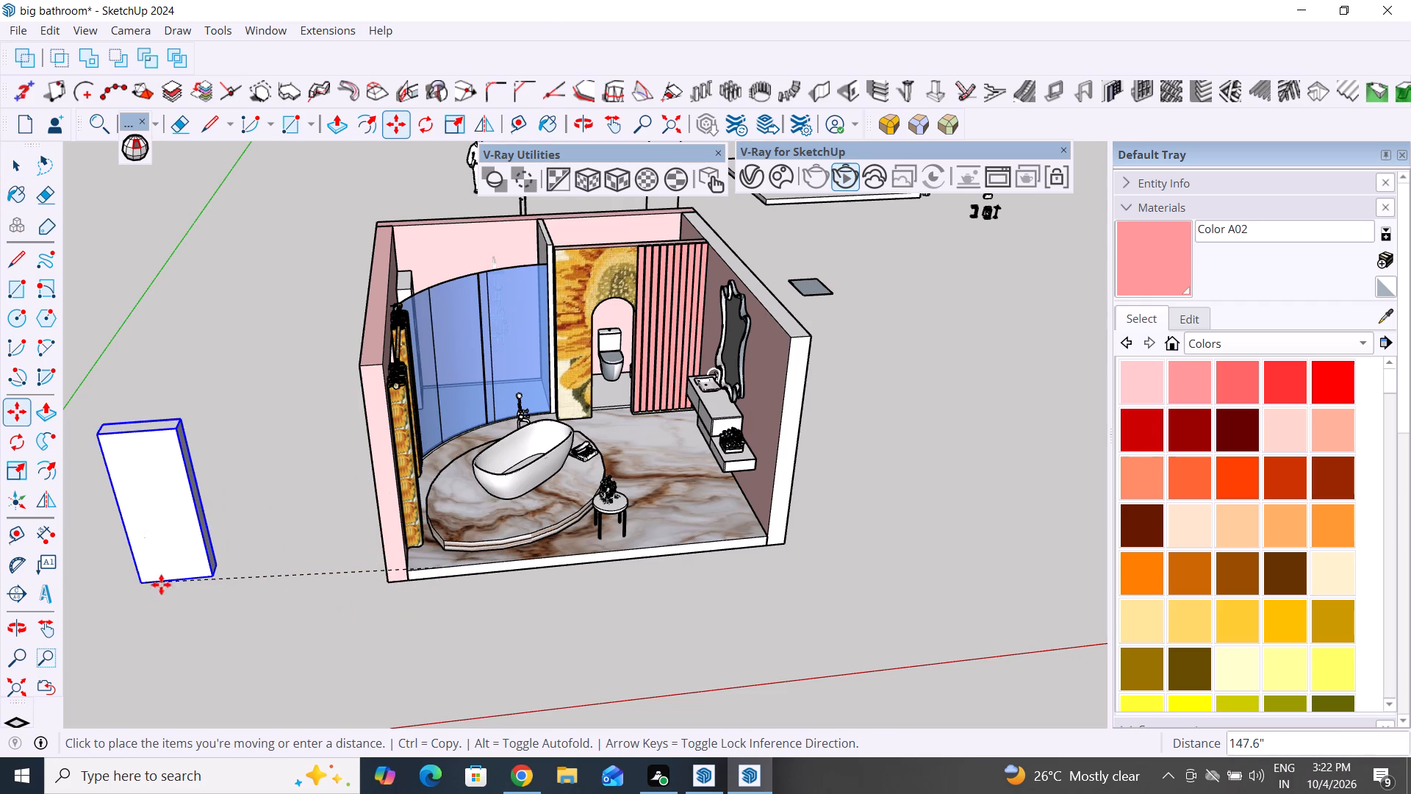
pyautogui.scroll(1, 650, 529)
pyautogui.moveTo(643, 541); pyautogui.dragTo(626, 554, button='middle')
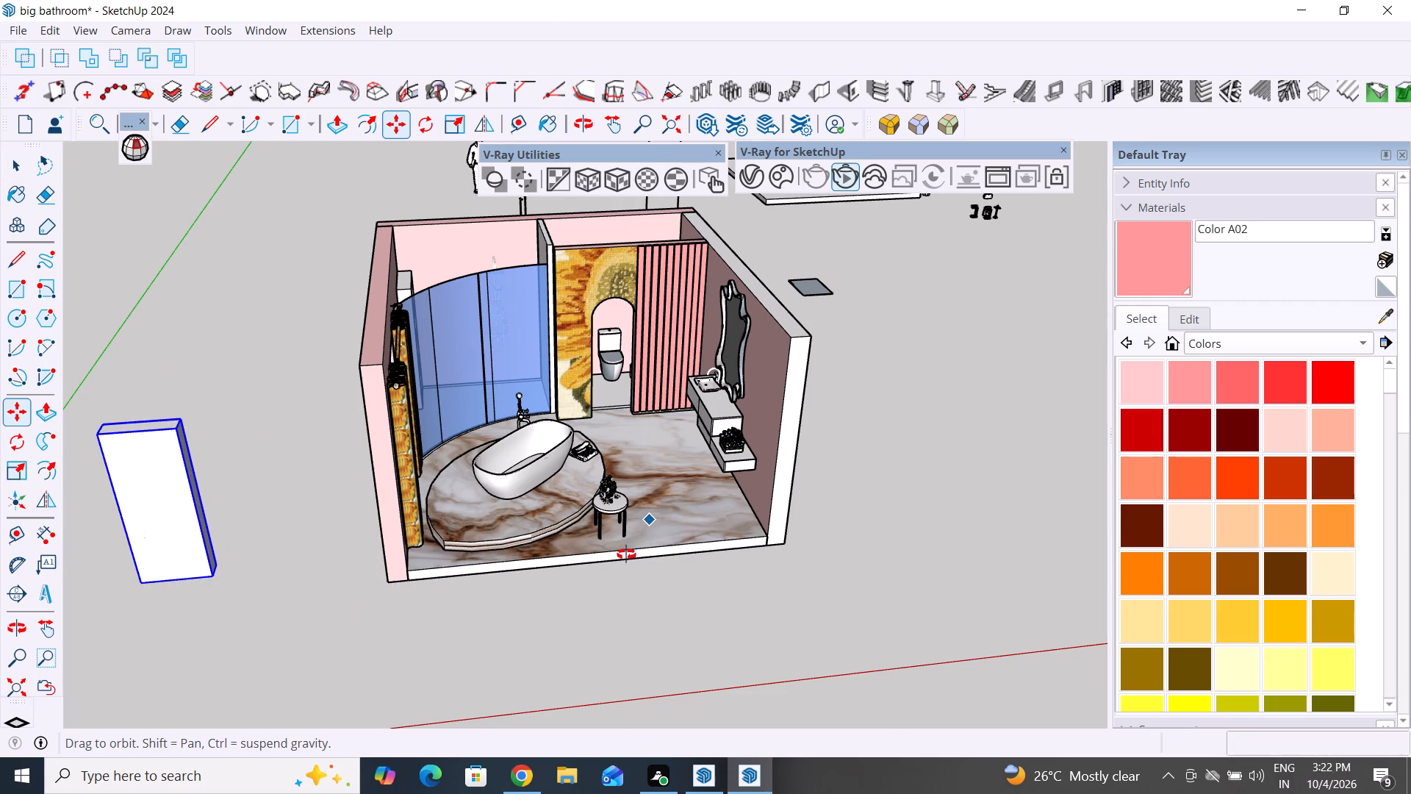
pyautogui.moveTo(626, 554); pyautogui.dragTo(514, 668, button='middle')
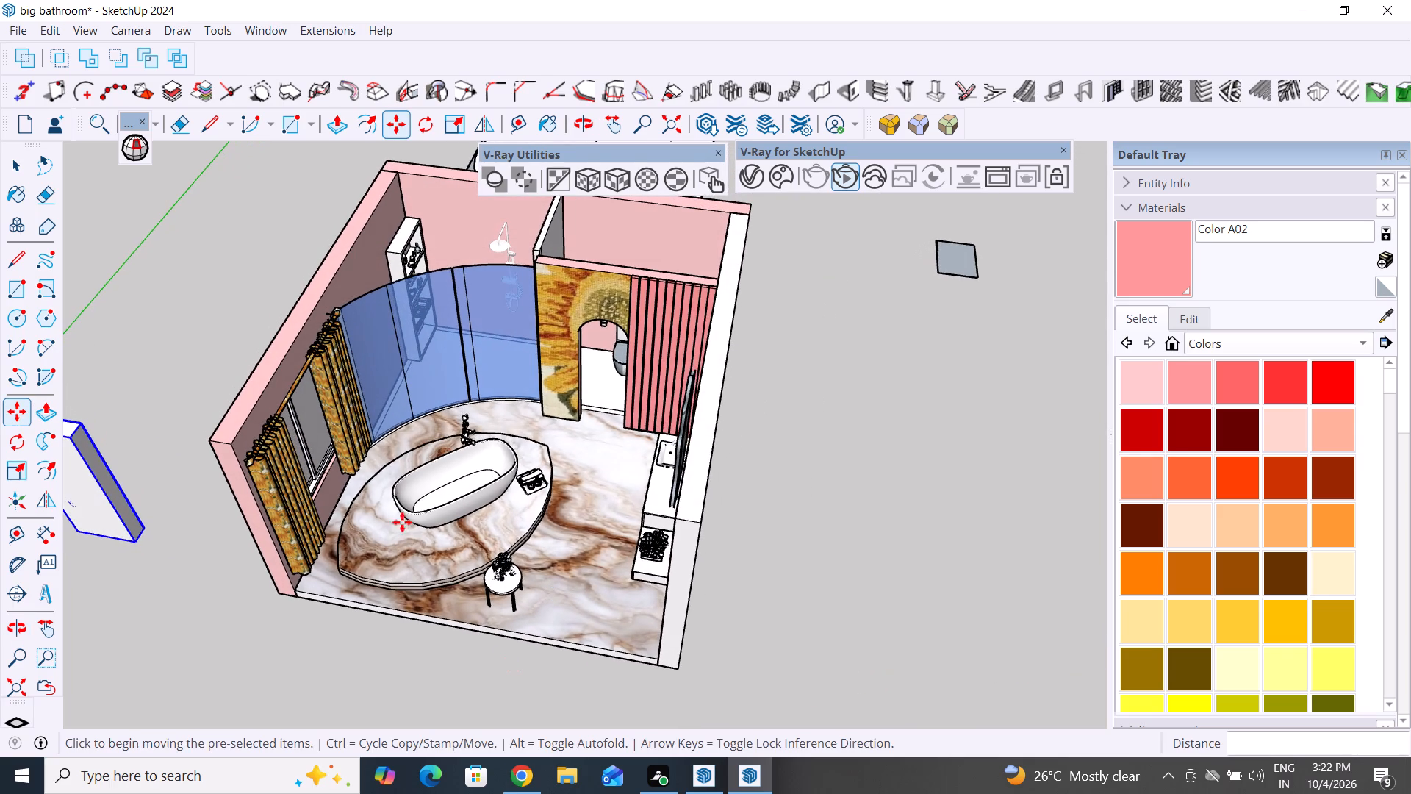
# Examine the whole bathroom from above and from the open front, checking the painted walls, slats, glass and marble.
pyautogui.scroll(3, 402, 637)
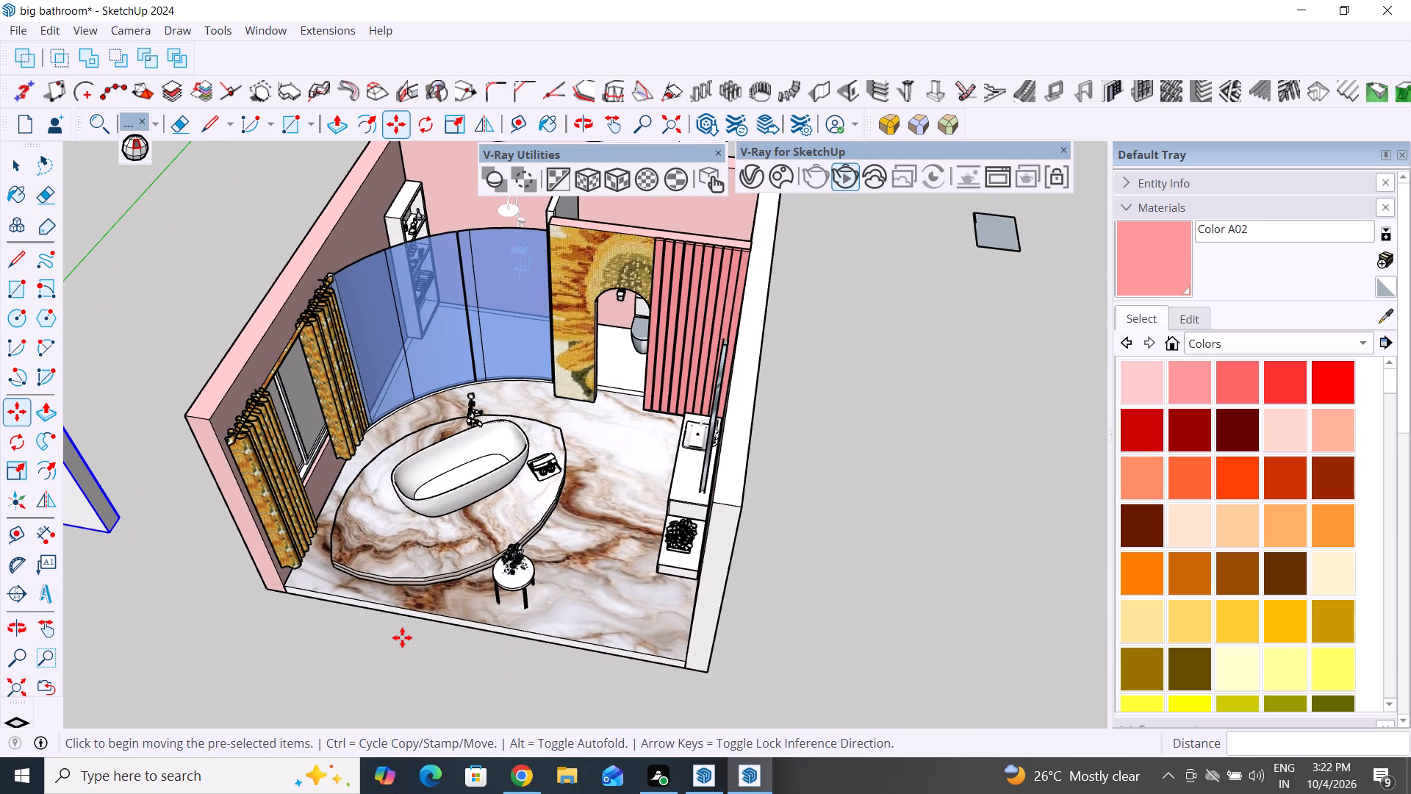
pyautogui.click(19, 165)
pyautogui.scroll(3, 121, 321)
pyautogui.scroll(-2, 175, 476)
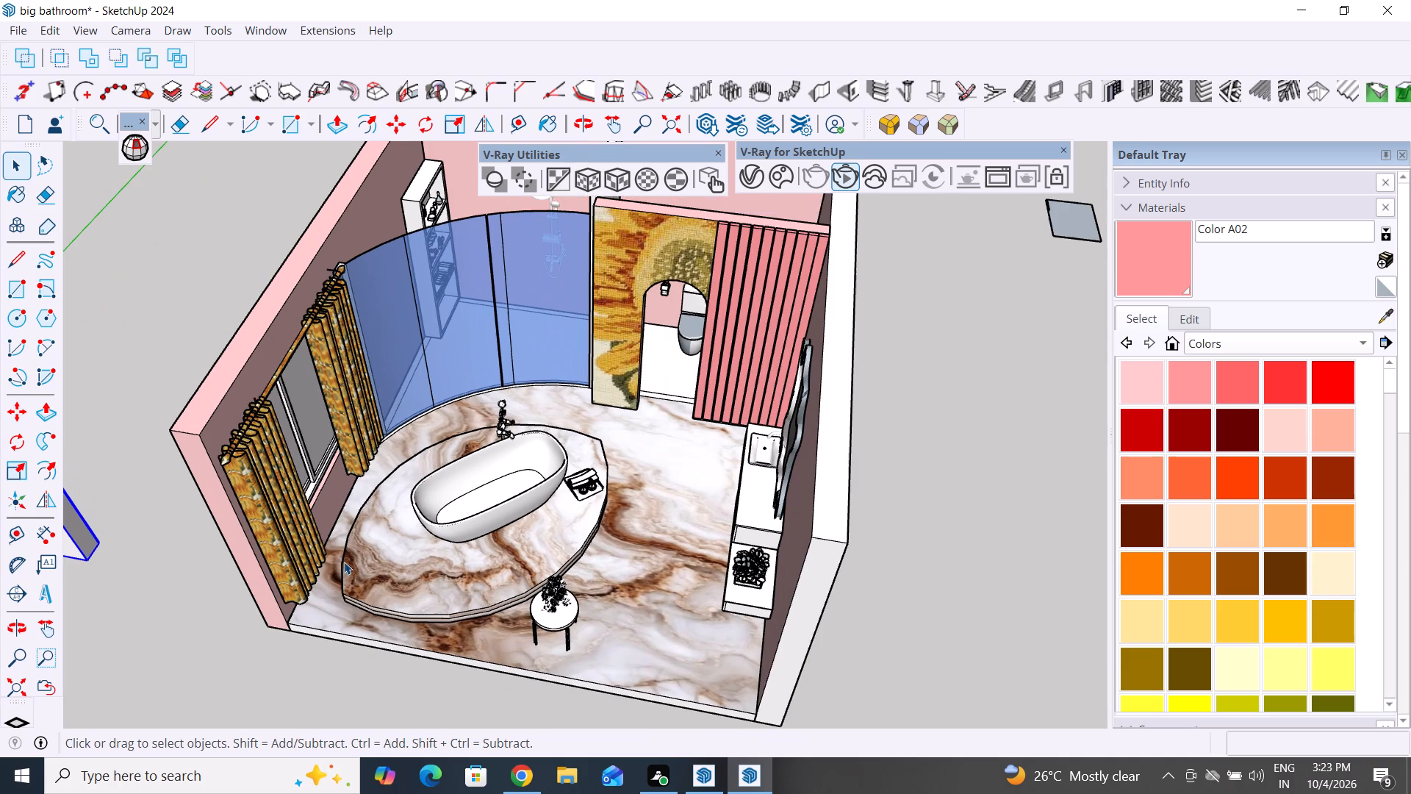
pyautogui.scroll(-2, 414, 634)
pyautogui.moveTo(423, 630); pyautogui.dragTo(493, 532, button='middle')
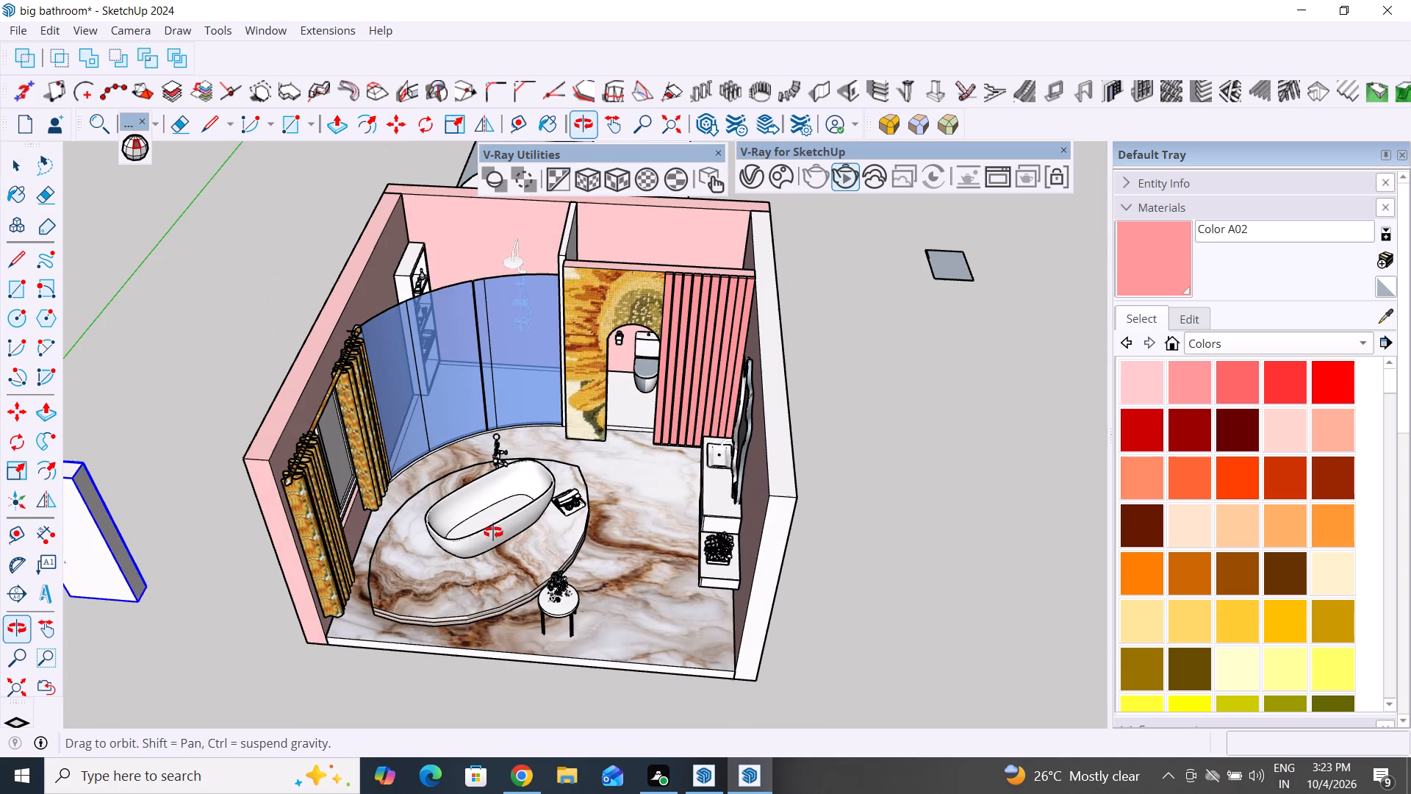
pyautogui.moveTo(493, 532); pyautogui.dragTo(554, 487, button='middle')
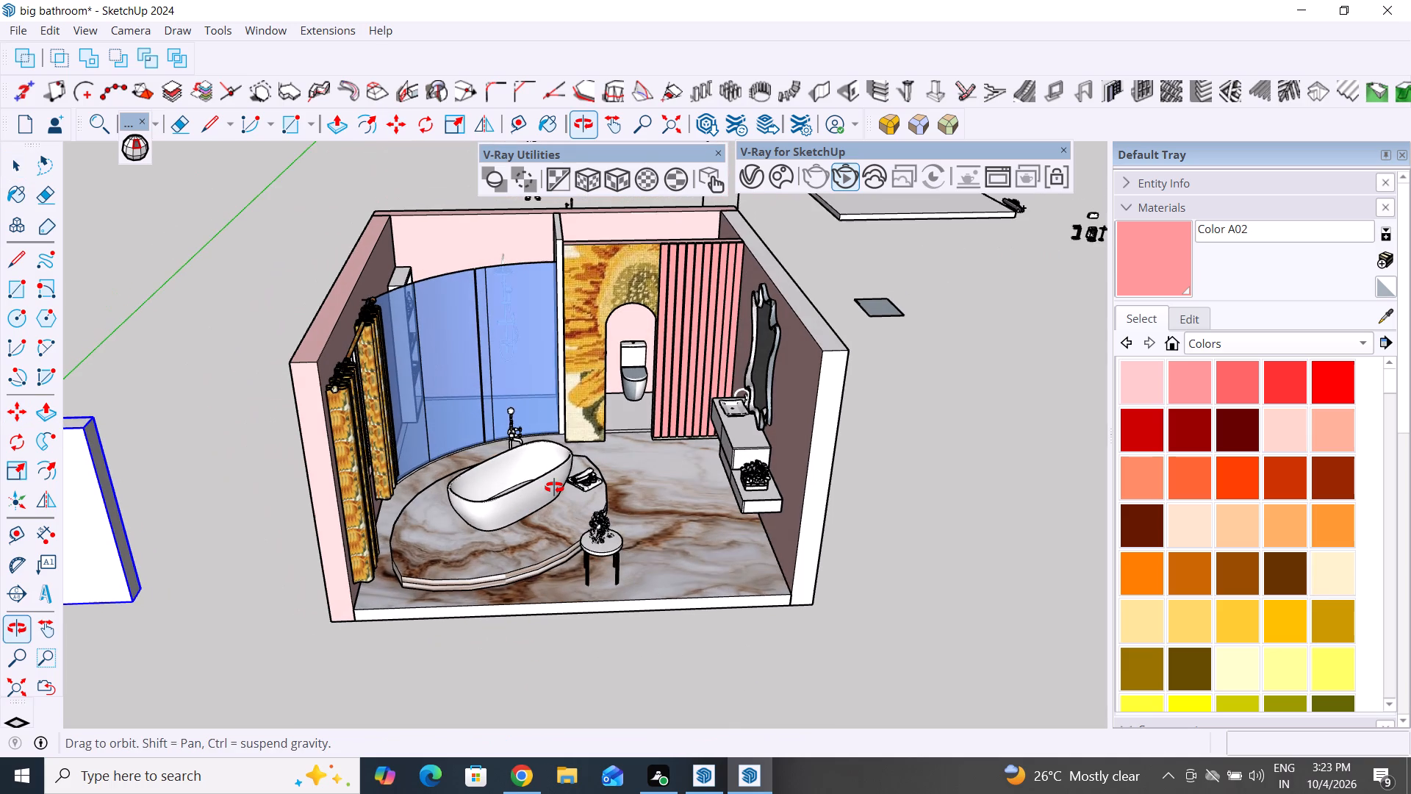
pyautogui.moveTo(554, 487); pyautogui.dragTo(564, 485, button='middle')
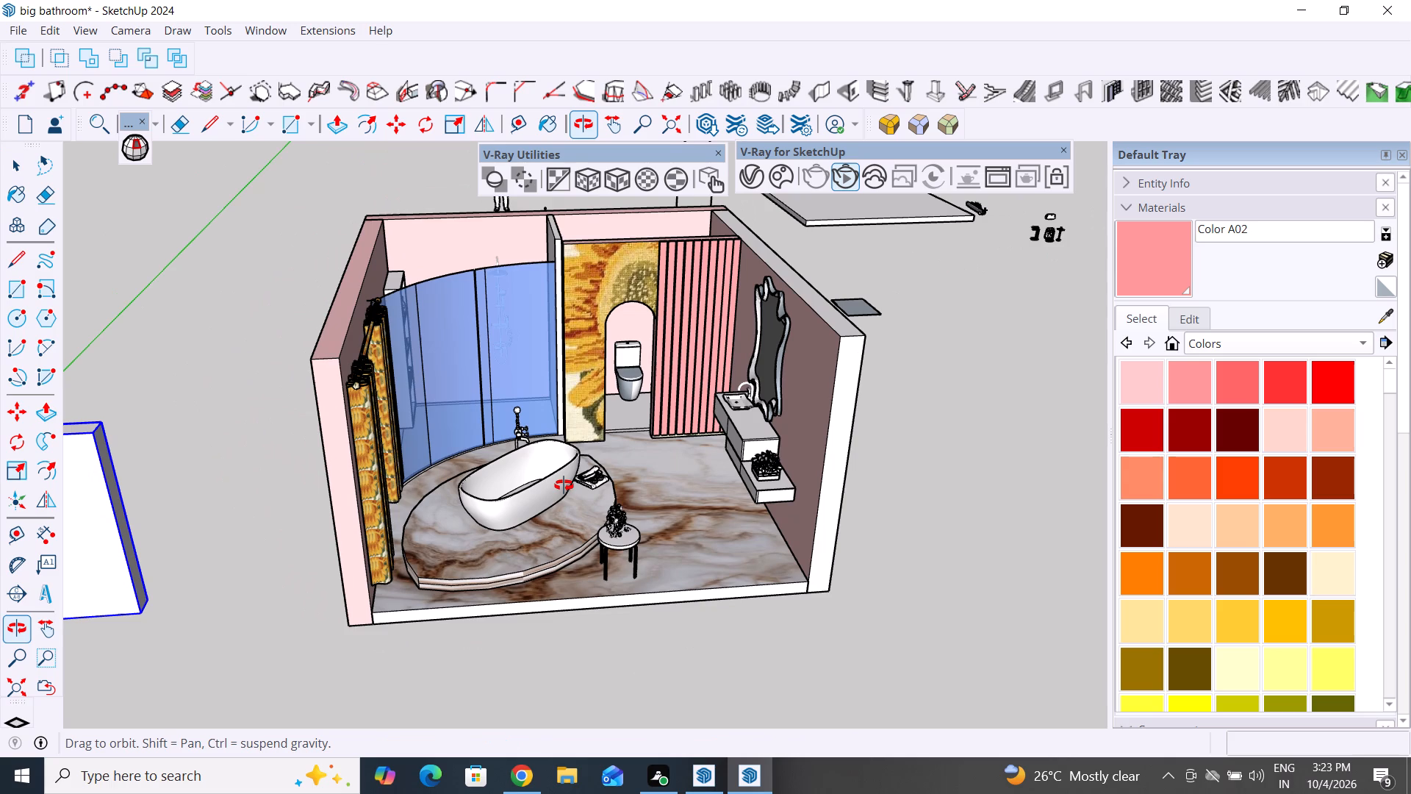
pyautogui.moveTo(564, 485); pyautogui.dragTo(578, 484, button='middle')
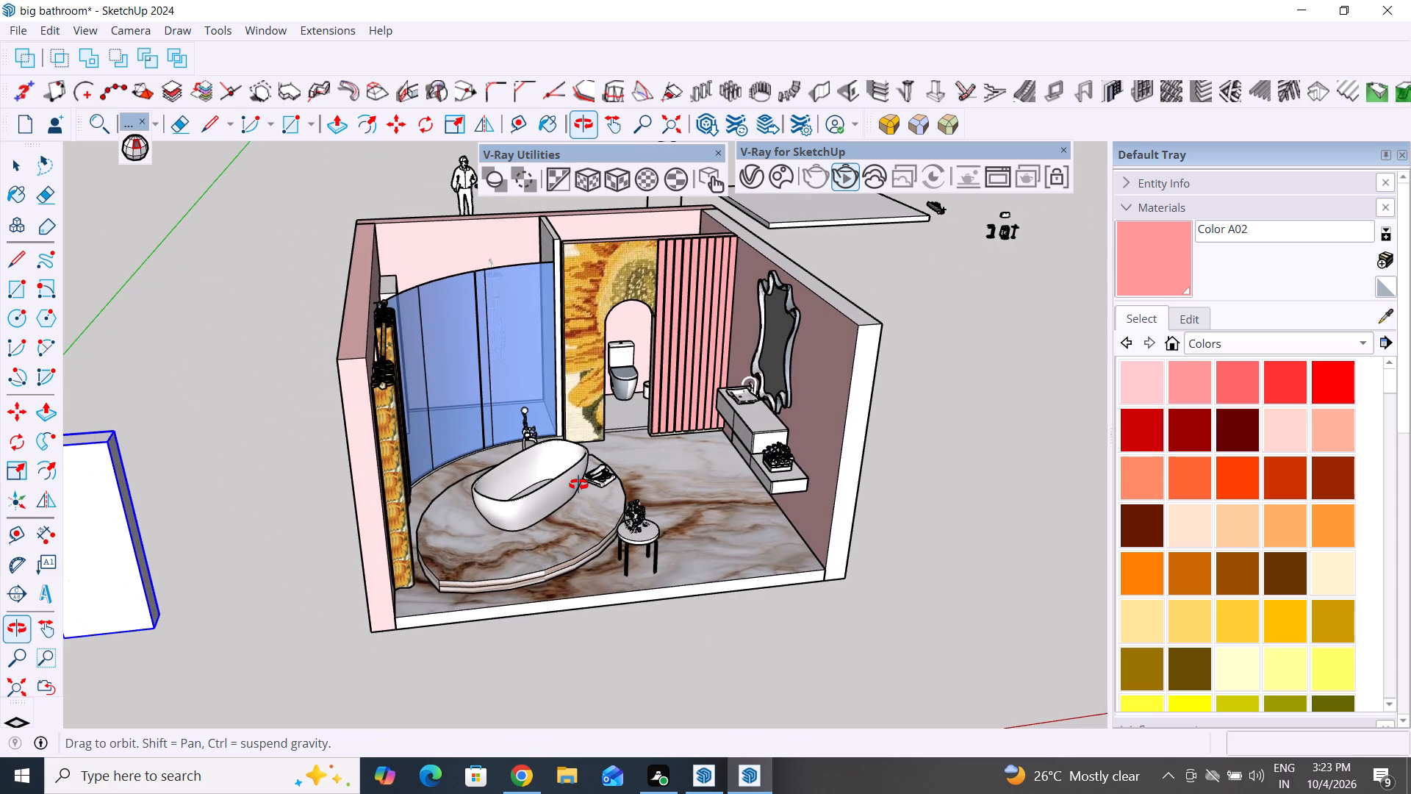
pyautogui.moveTo(578, 484); pyautogui.dragTo(585, 486, button='middle')
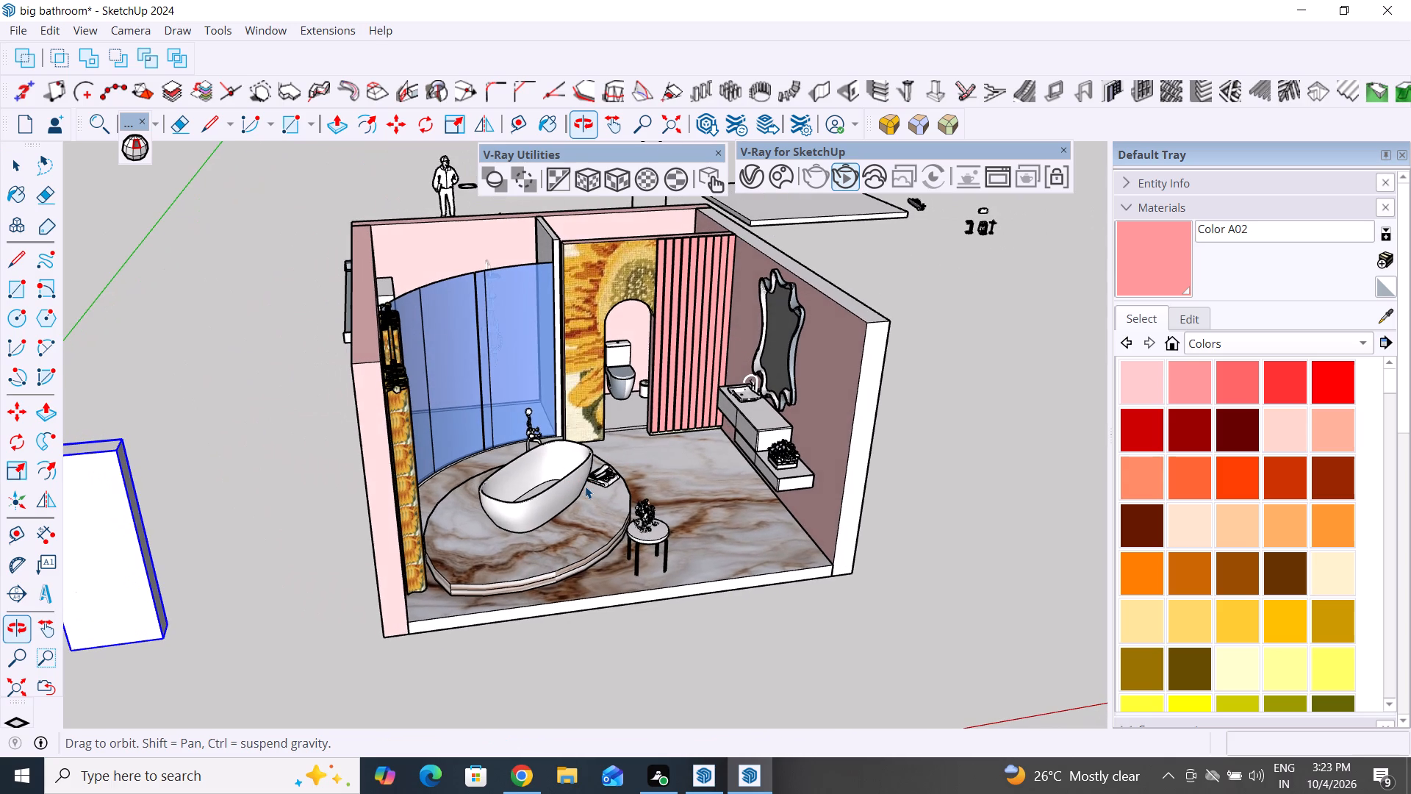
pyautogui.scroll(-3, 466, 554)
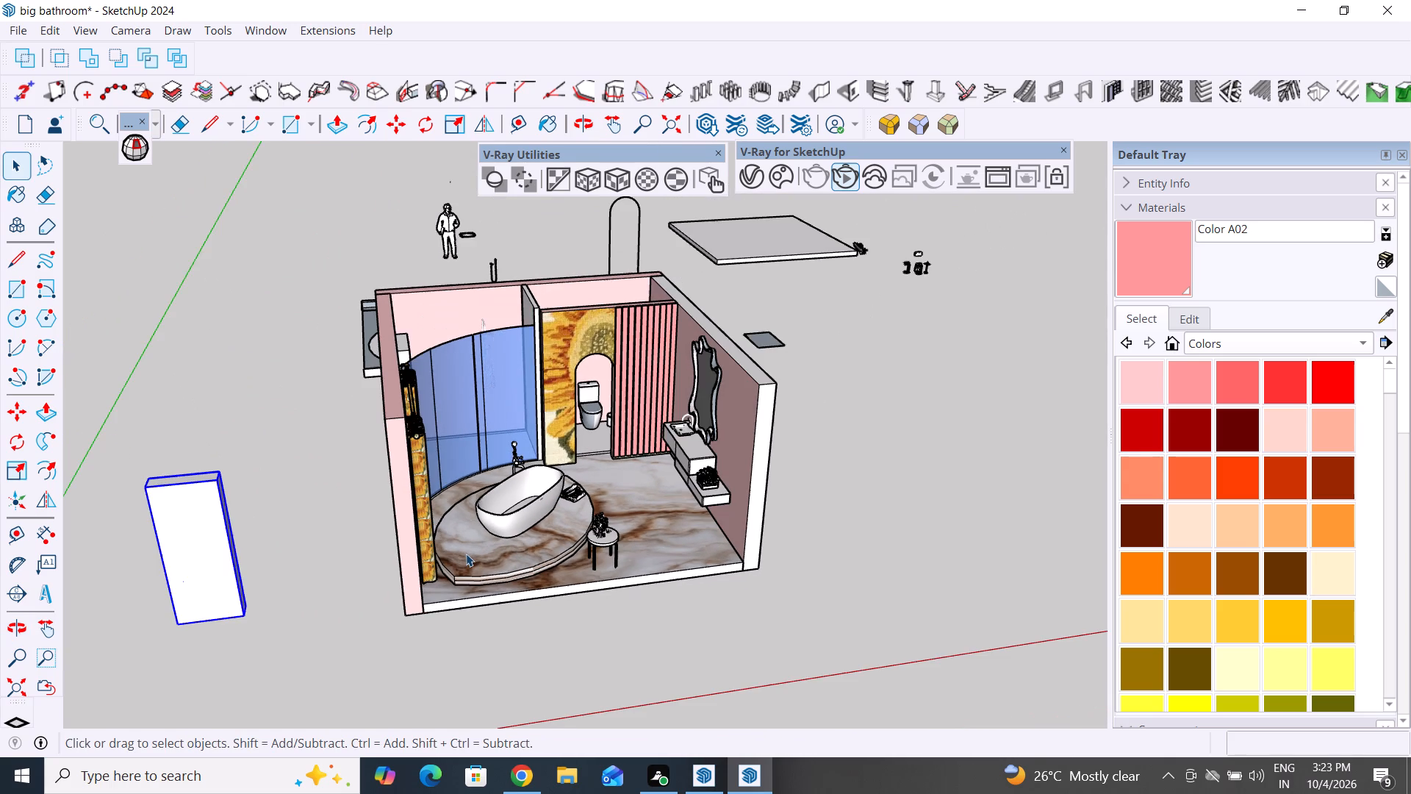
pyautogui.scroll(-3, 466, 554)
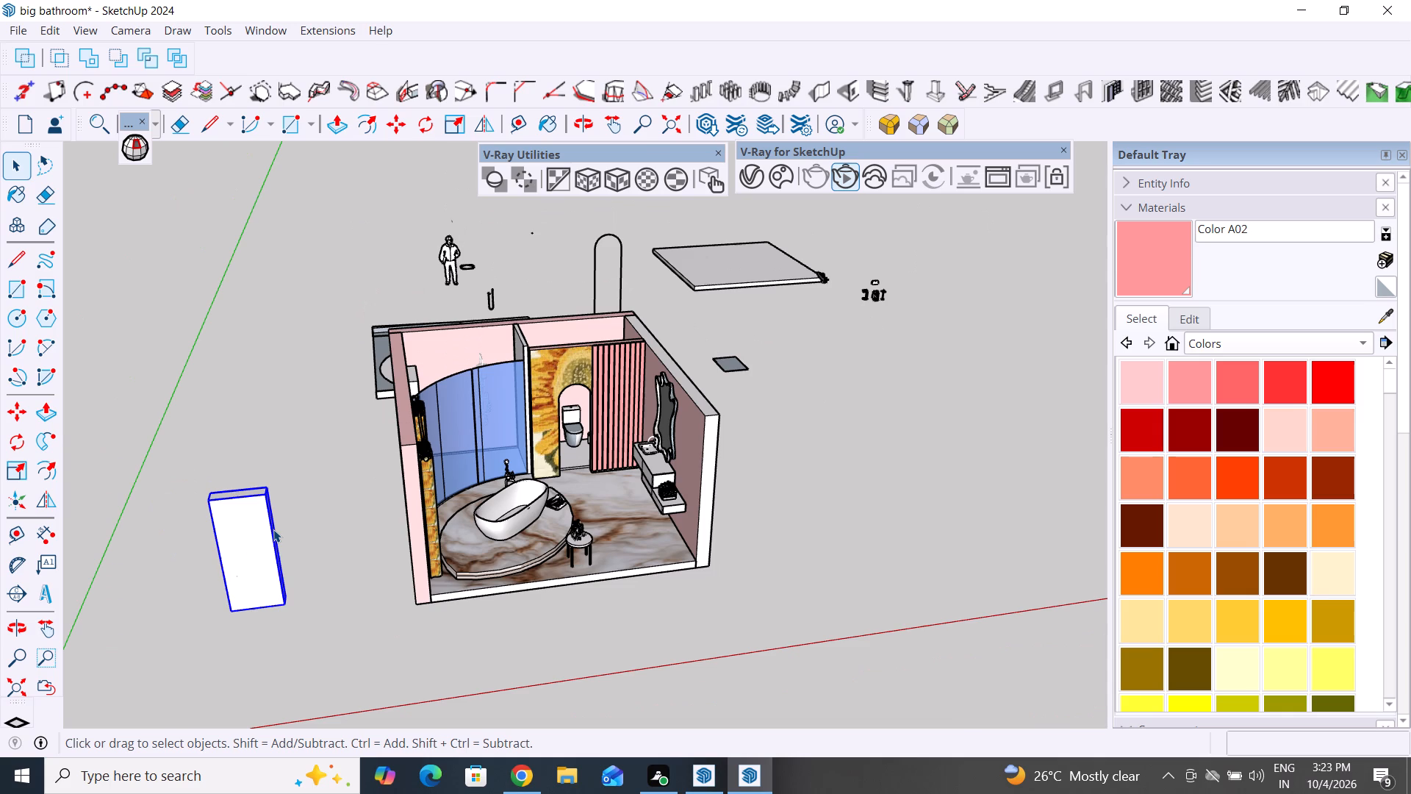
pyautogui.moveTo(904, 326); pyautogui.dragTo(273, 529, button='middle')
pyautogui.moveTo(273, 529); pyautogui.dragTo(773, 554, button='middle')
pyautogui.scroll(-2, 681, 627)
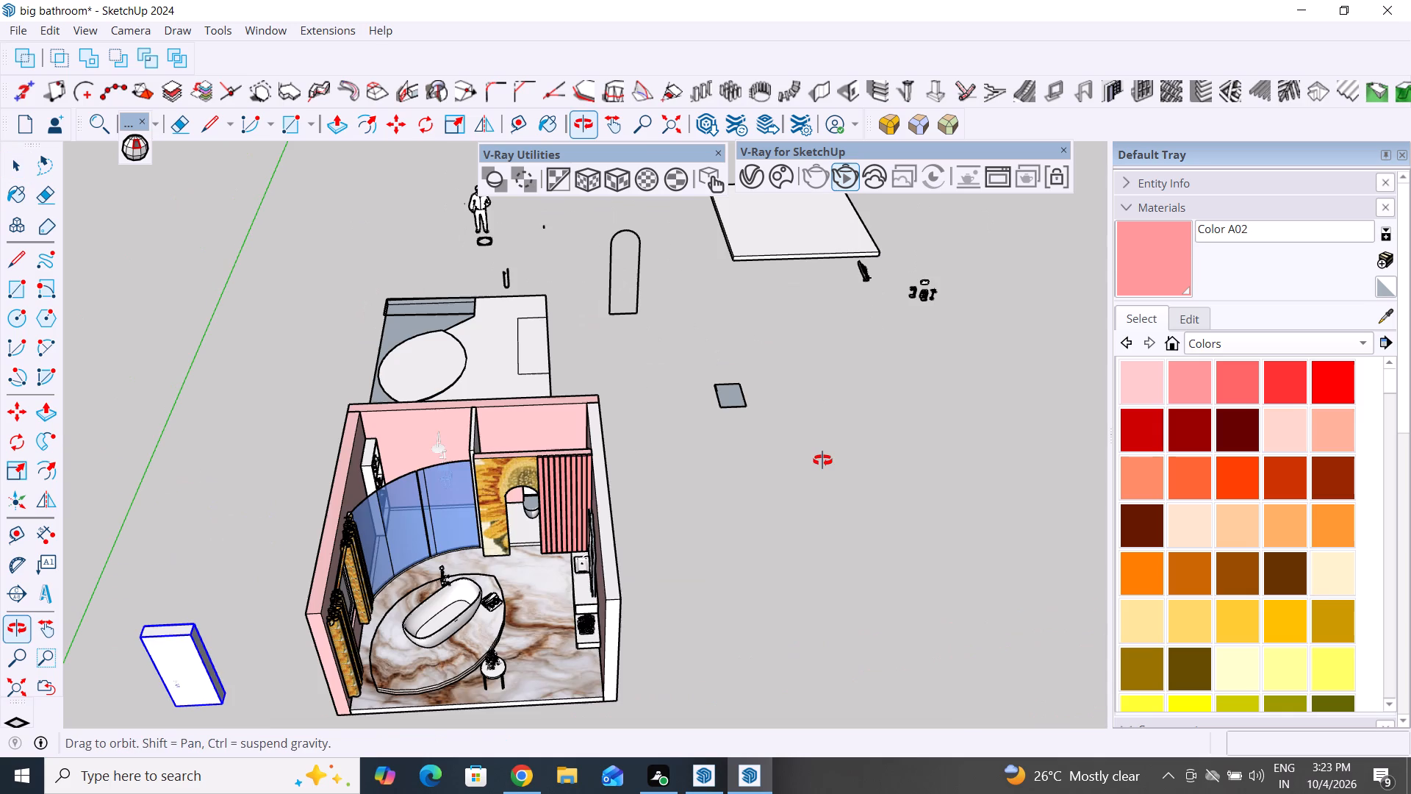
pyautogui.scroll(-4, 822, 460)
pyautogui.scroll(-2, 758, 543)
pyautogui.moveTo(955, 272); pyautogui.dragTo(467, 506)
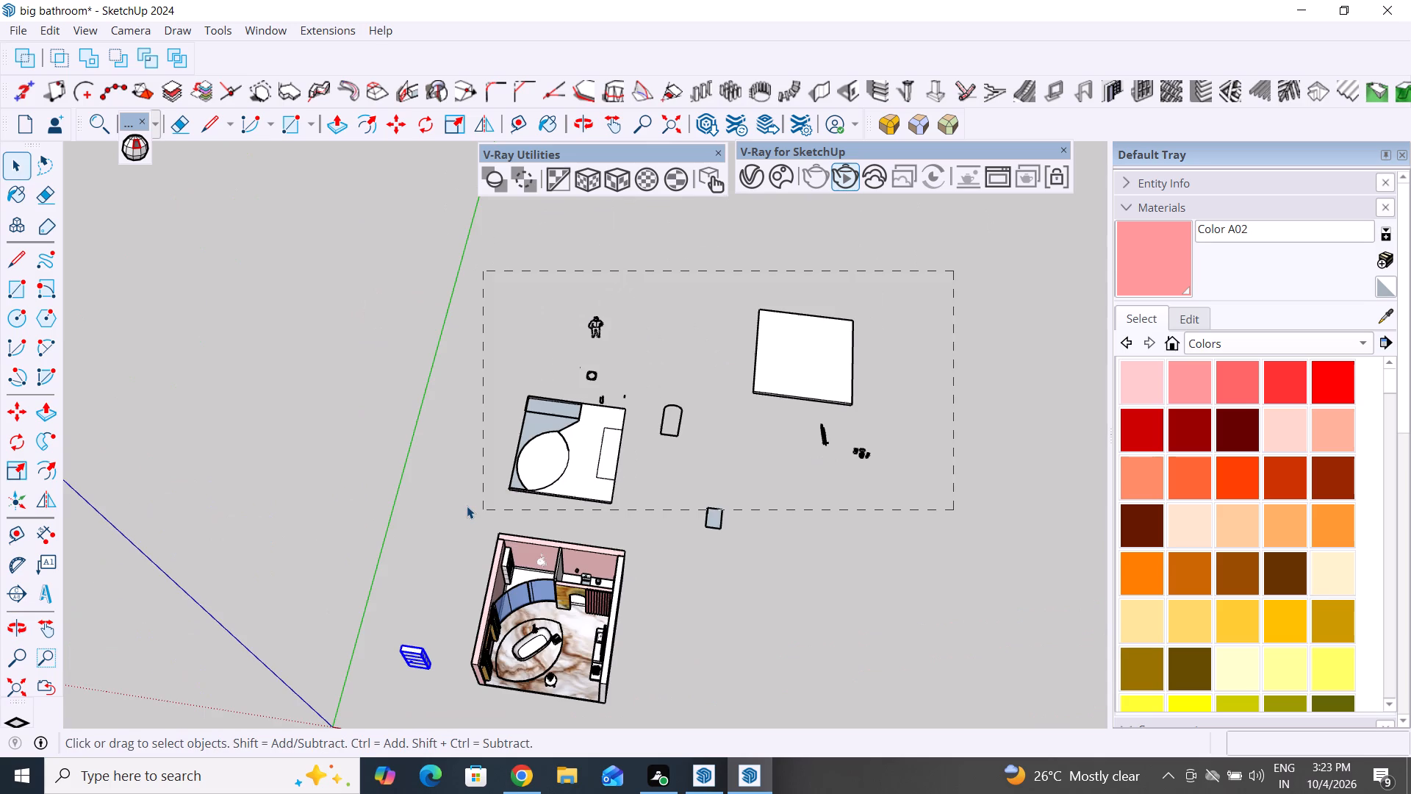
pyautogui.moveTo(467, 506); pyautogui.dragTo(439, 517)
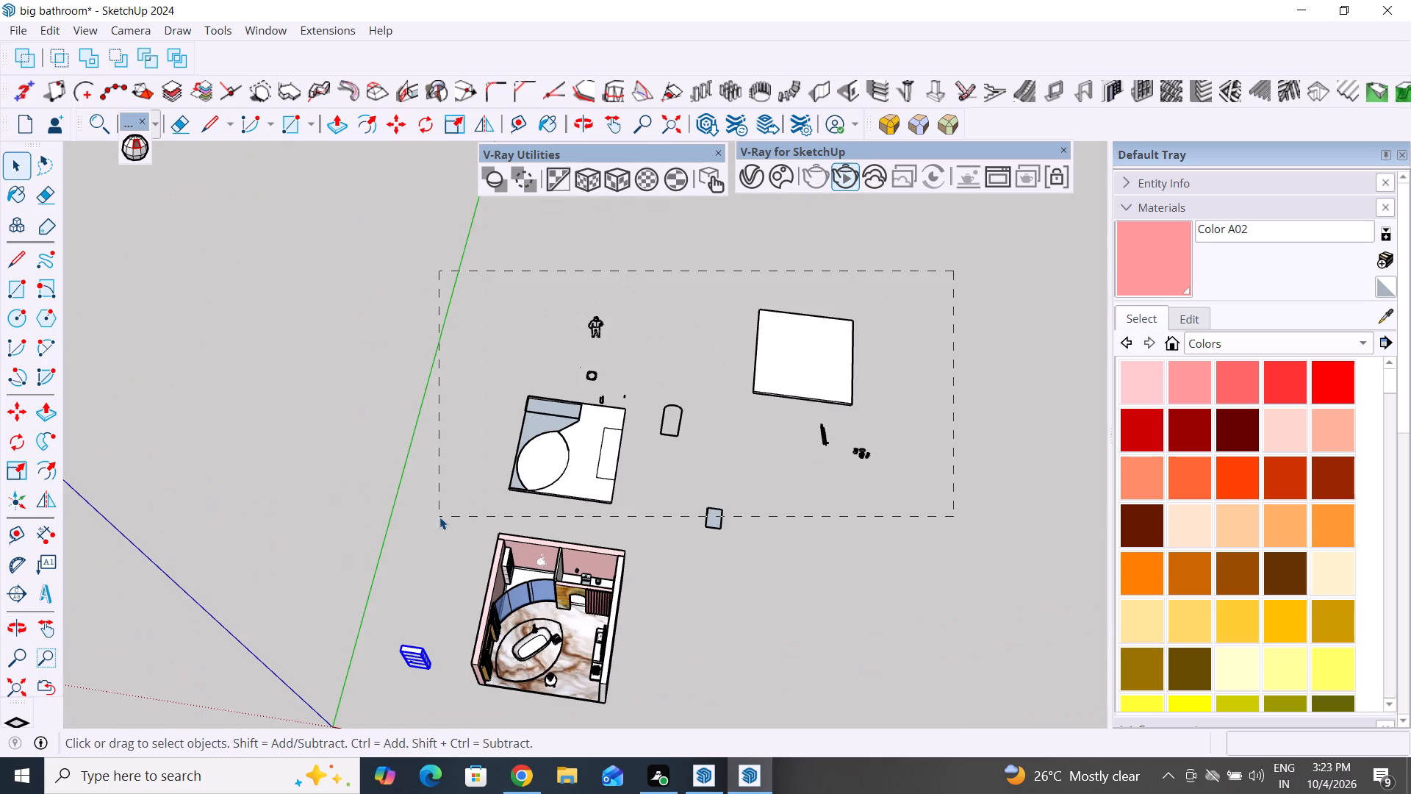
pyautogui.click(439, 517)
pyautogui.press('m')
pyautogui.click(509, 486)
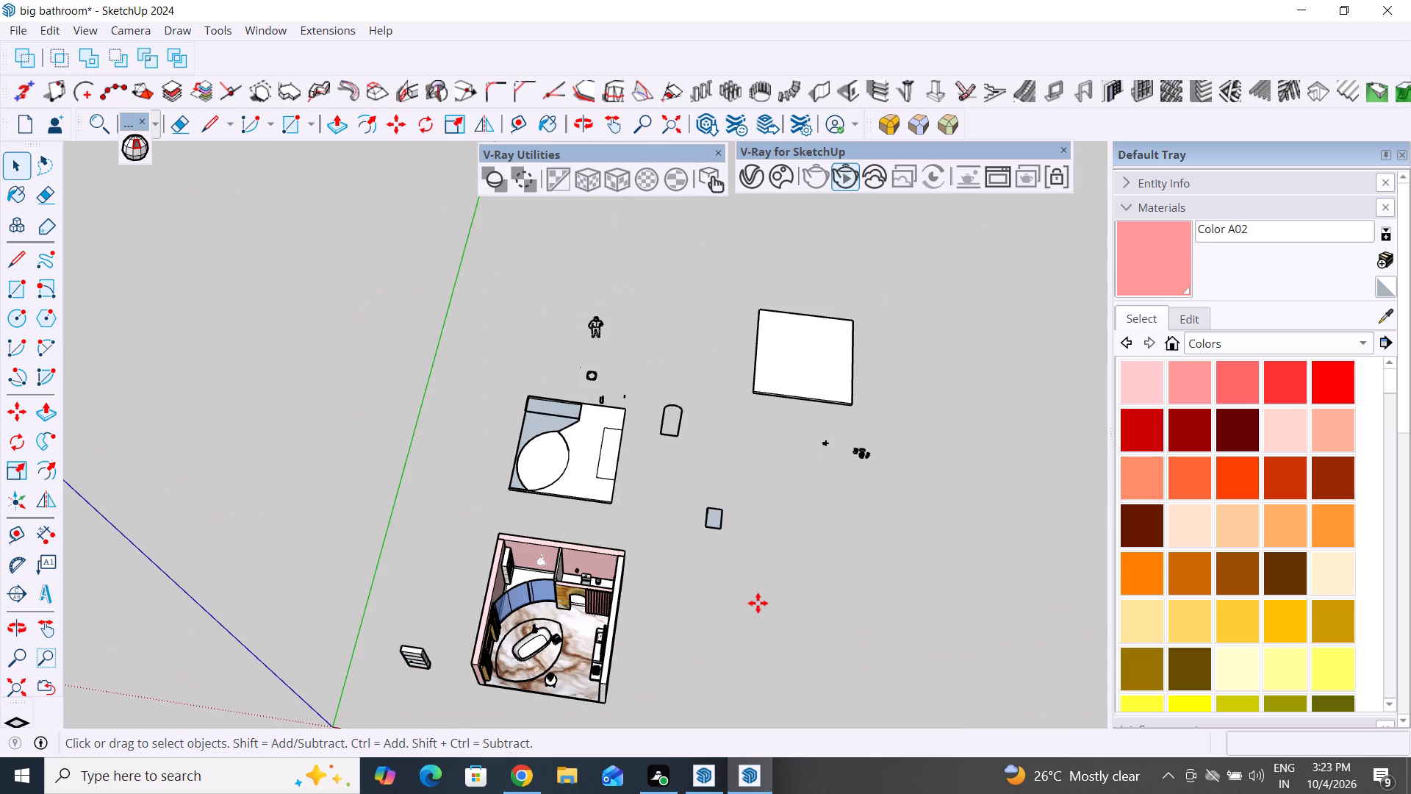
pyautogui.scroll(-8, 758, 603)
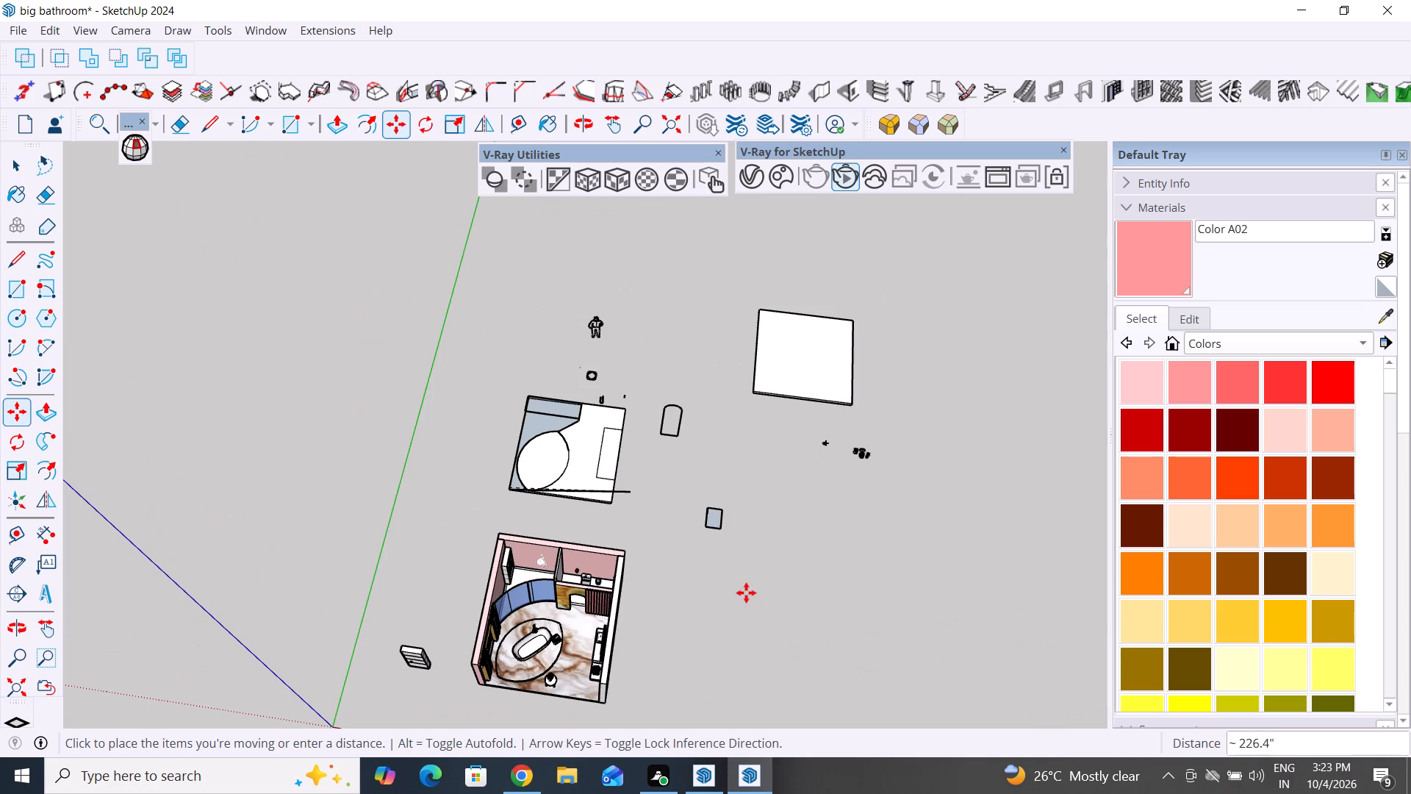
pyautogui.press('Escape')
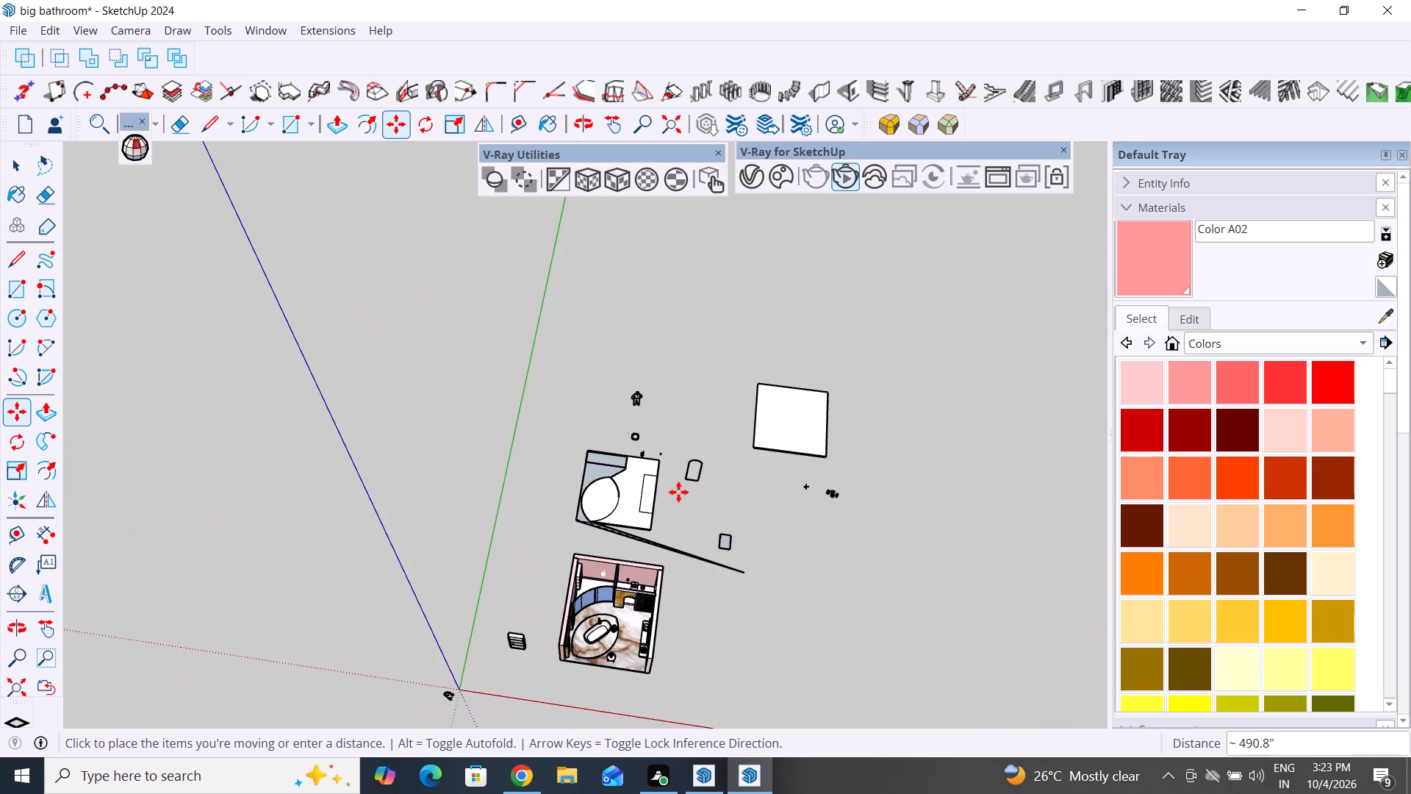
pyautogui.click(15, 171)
# Move all the leftover objects behind the bathroom, including the floor plan, human figure and large slab, about 1431" away from the room.
pyautogui.scroll(3, 770, 611)
pyautogui.moveTo(725, 628); pyautogui.dragTo(785, 636, button='middle')
pyautogui.moveTo(785, 636); pyautogui.dragTo(790, 638, button='middle')
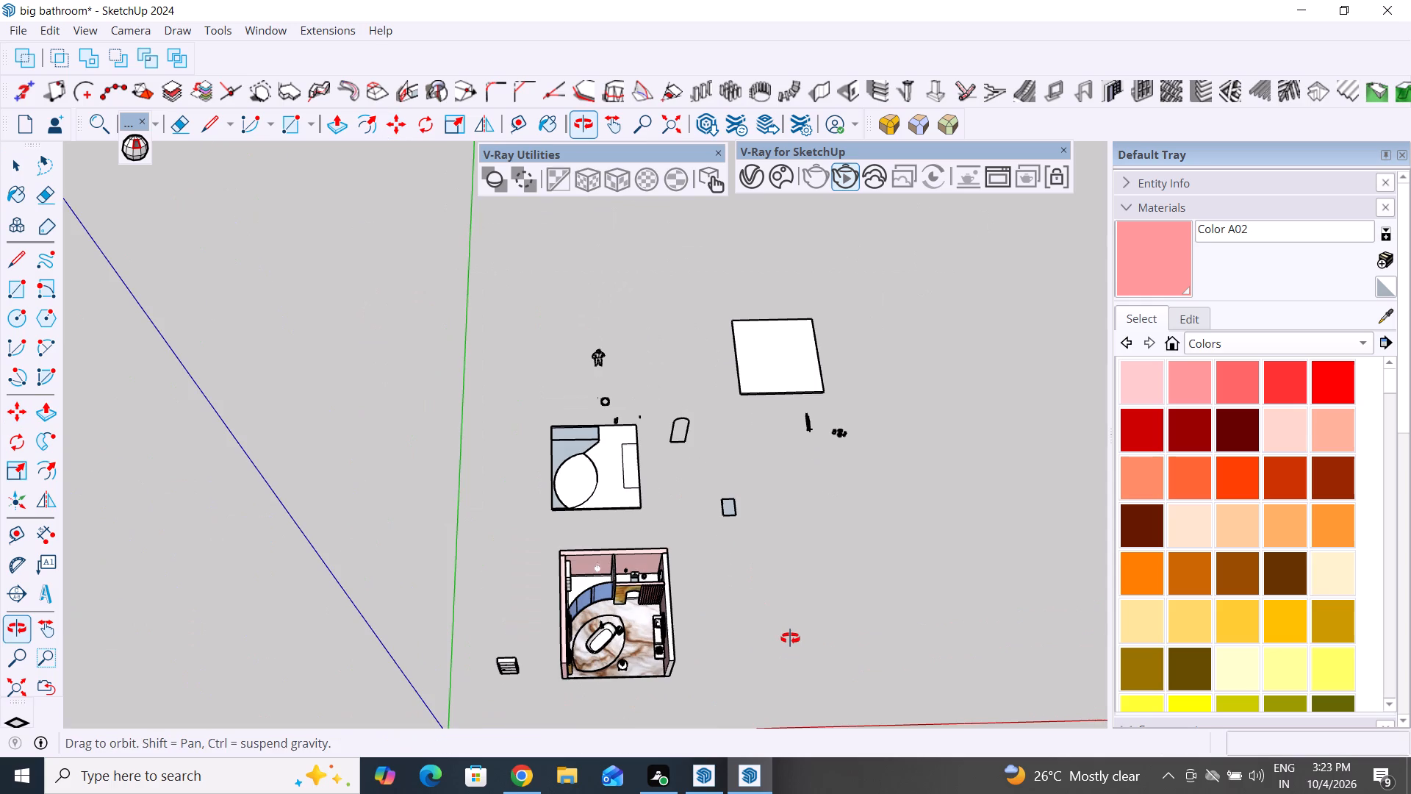
pyautogui.click(7, 157)
pyautogui.click(370, 321)
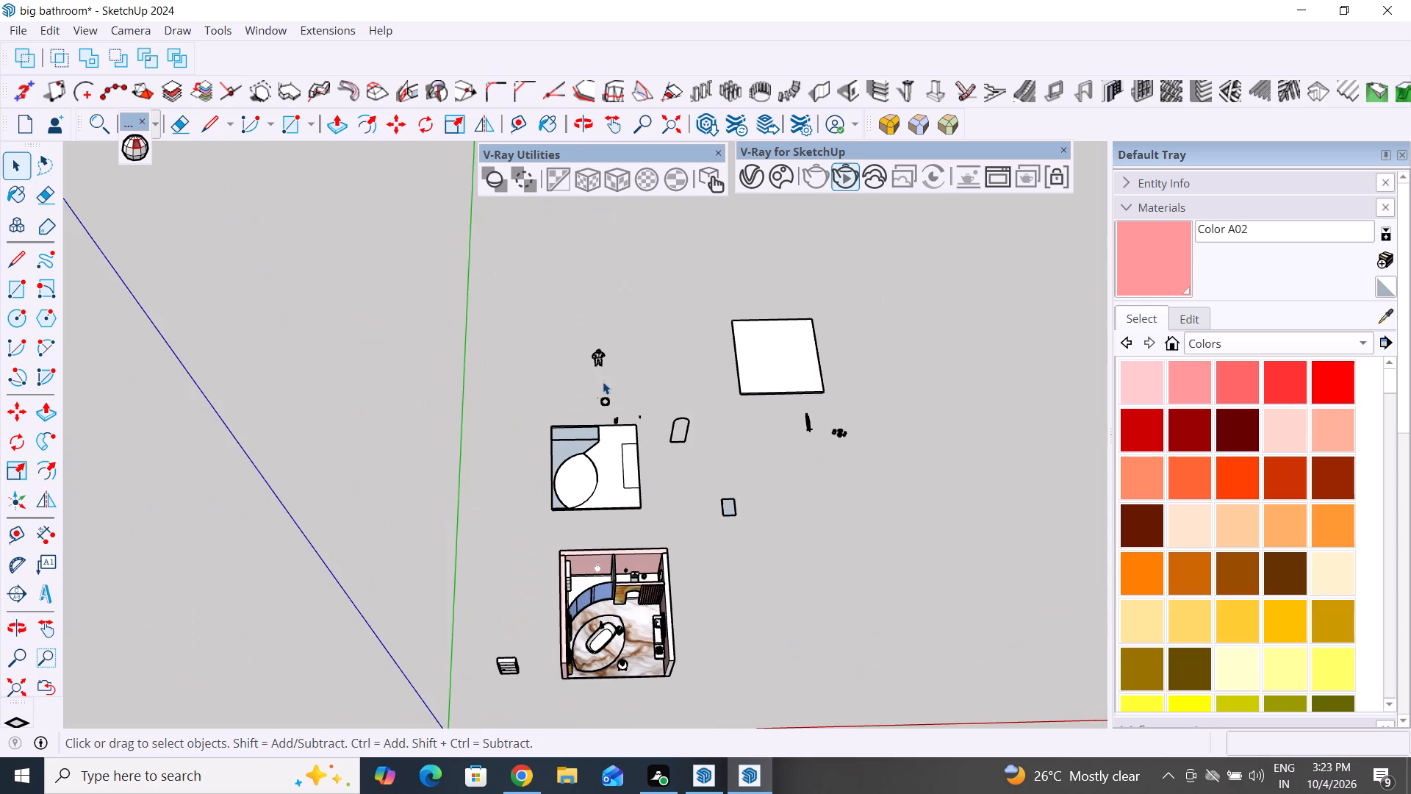
pyautogui.moveTo(926, 256); pyautogui.dragTo(603, 382)
pyautogui.moveTo(603, 382); pyautogui.dragTo(429, 512)
pyautogui.moveTo(429, 512); pyautogui.dragTo(404, 523)
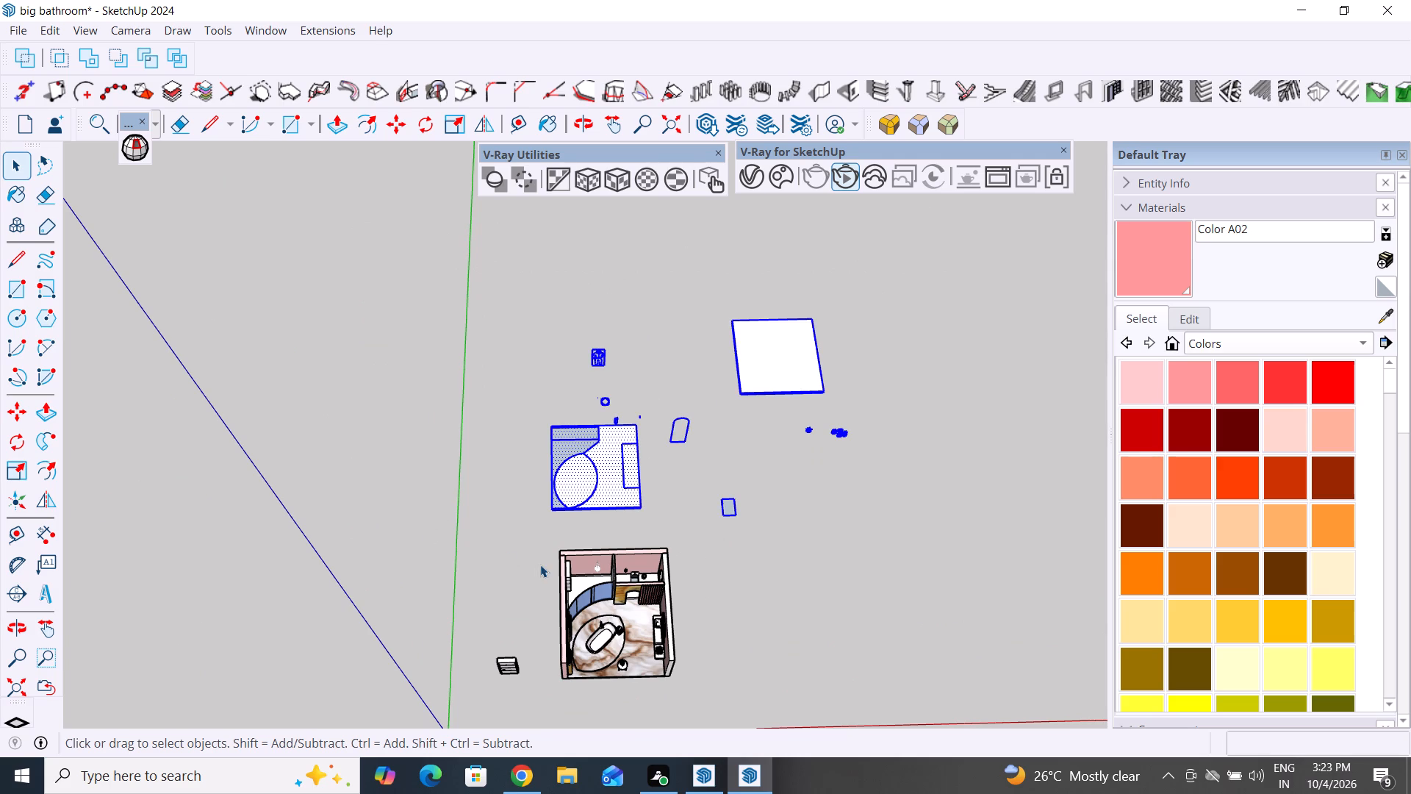
pyautogui.press('m')
pyautogui.click(556, 502)
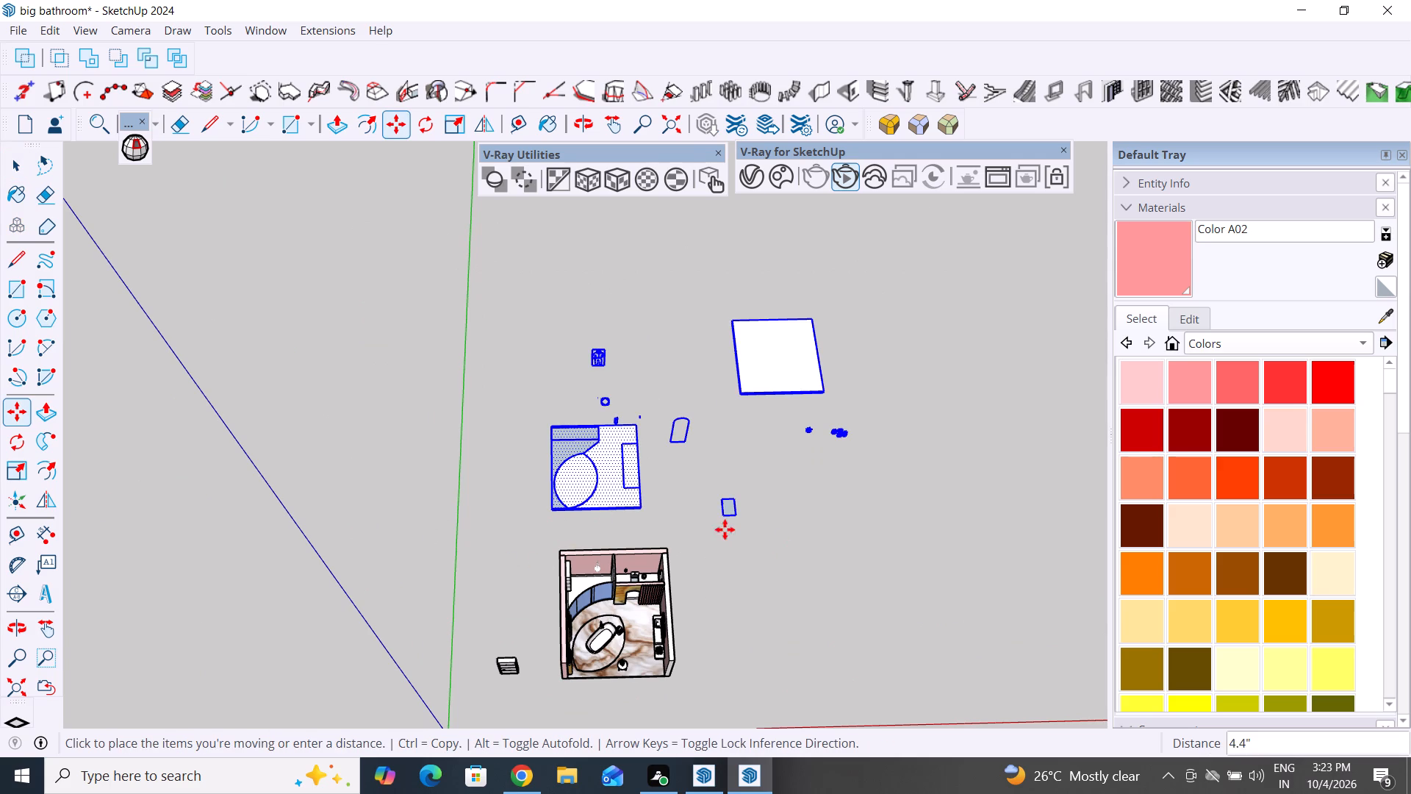
pyautogui.scroll(-4, 758, 553)
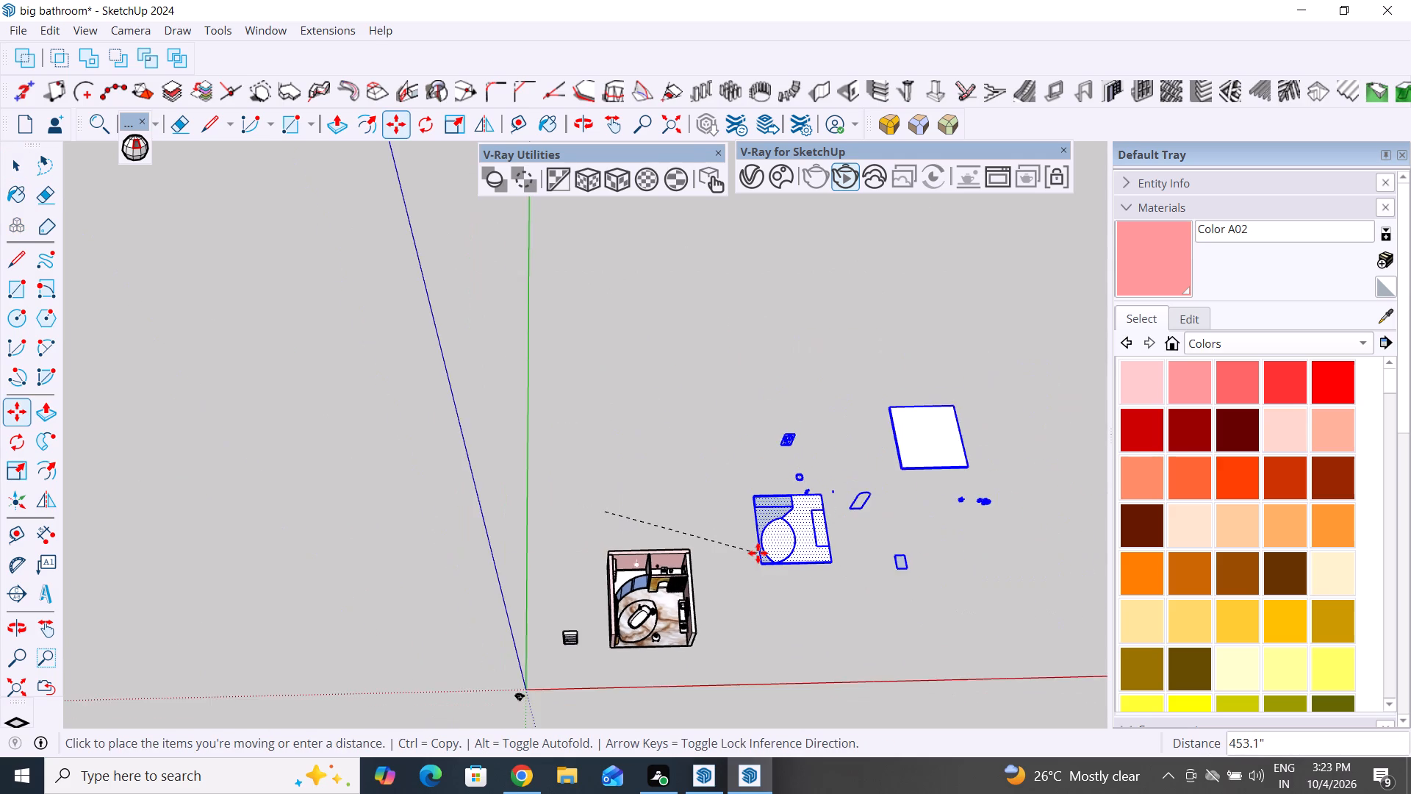
pyautogui.scroll(-4, 758, 553)
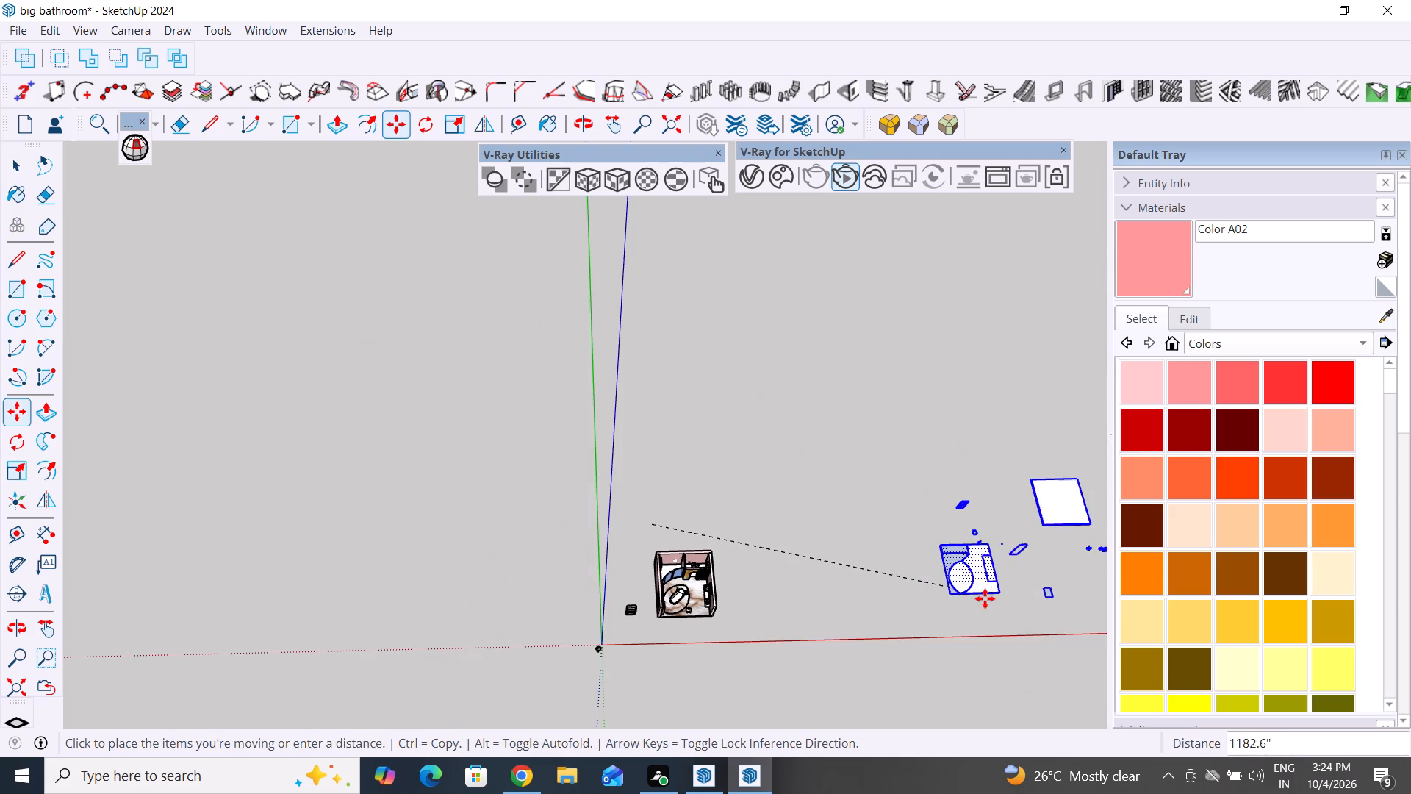
pyautogui.click(1021, 607)
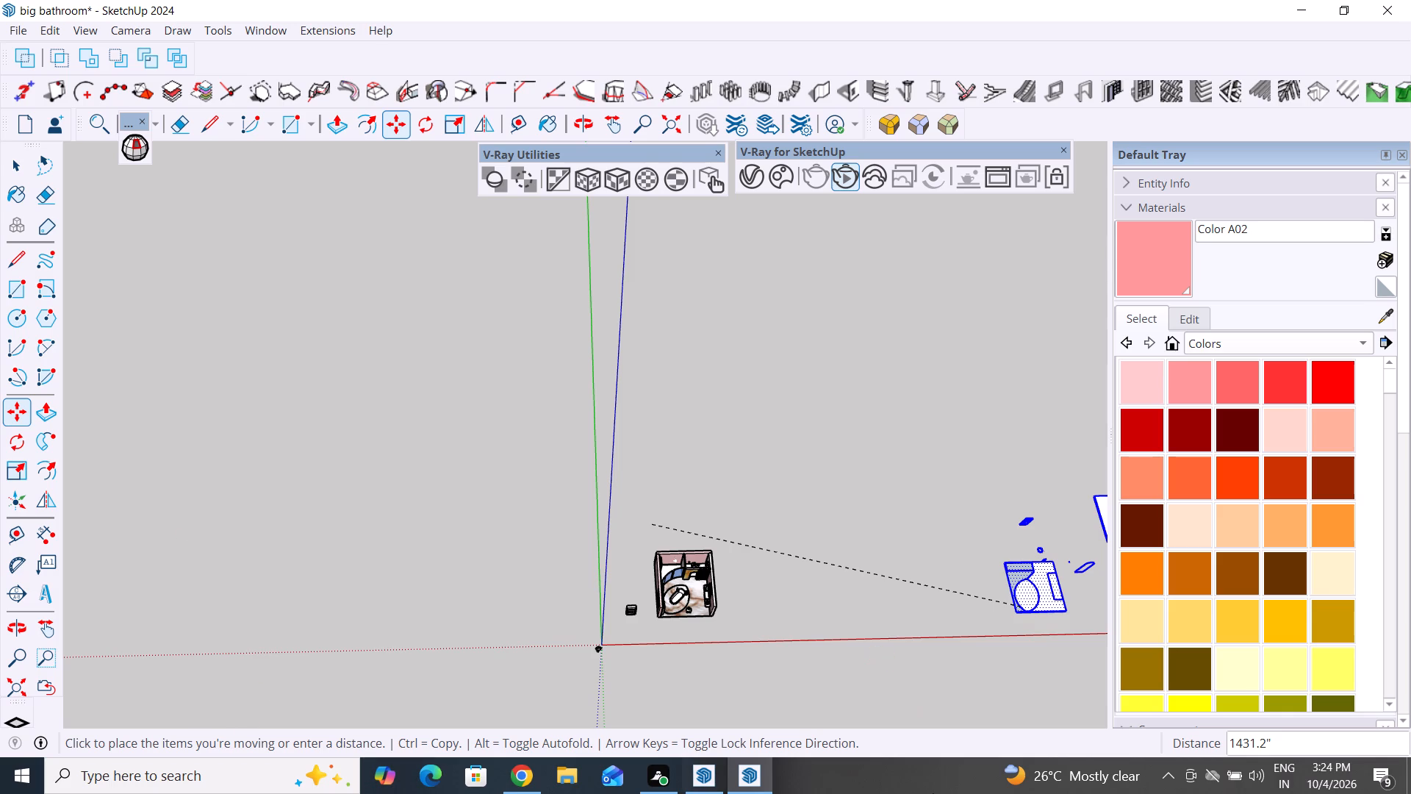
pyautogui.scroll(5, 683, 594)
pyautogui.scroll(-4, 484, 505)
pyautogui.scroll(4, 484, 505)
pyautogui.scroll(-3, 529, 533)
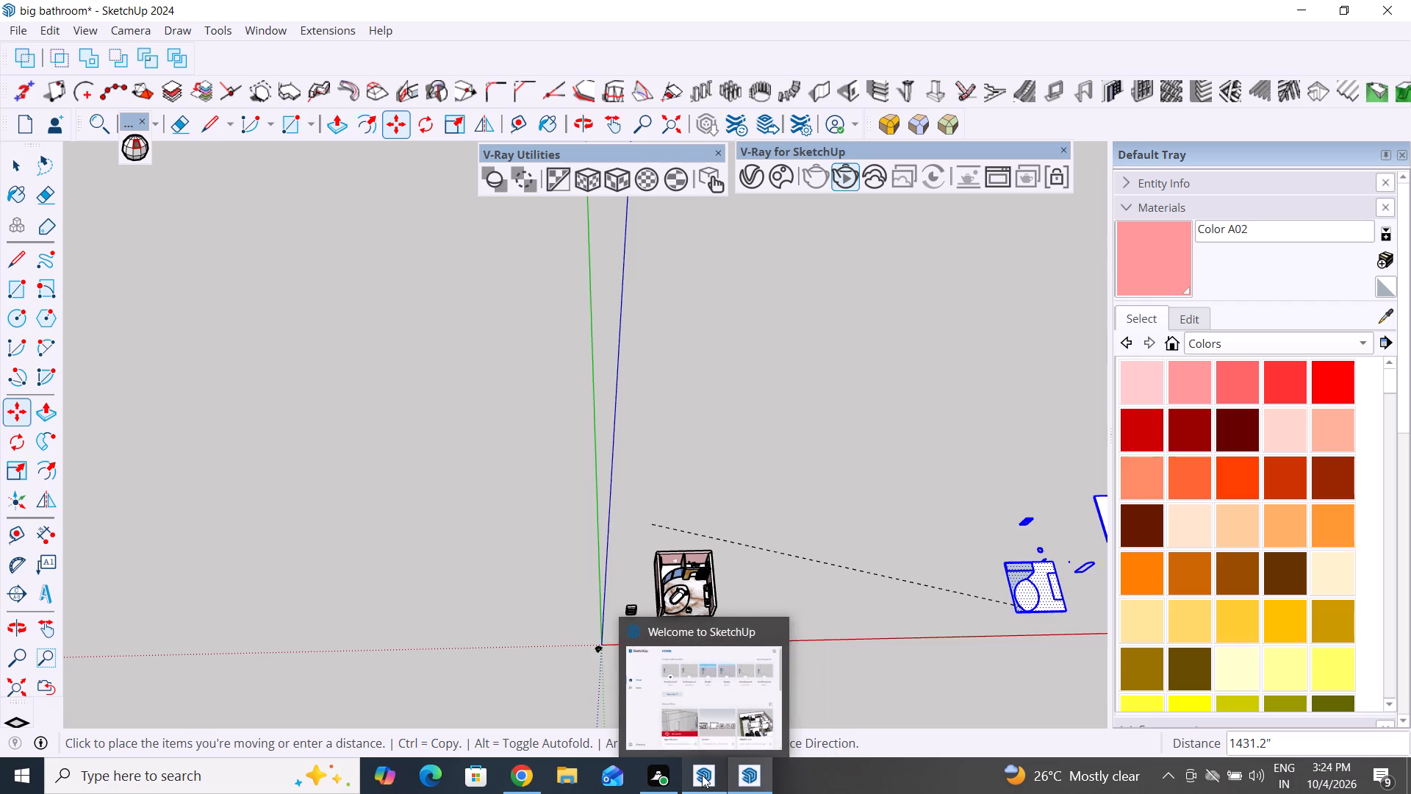
# Close the extra Welcome to SketchUp window.
pyautogui.click(772, 633)
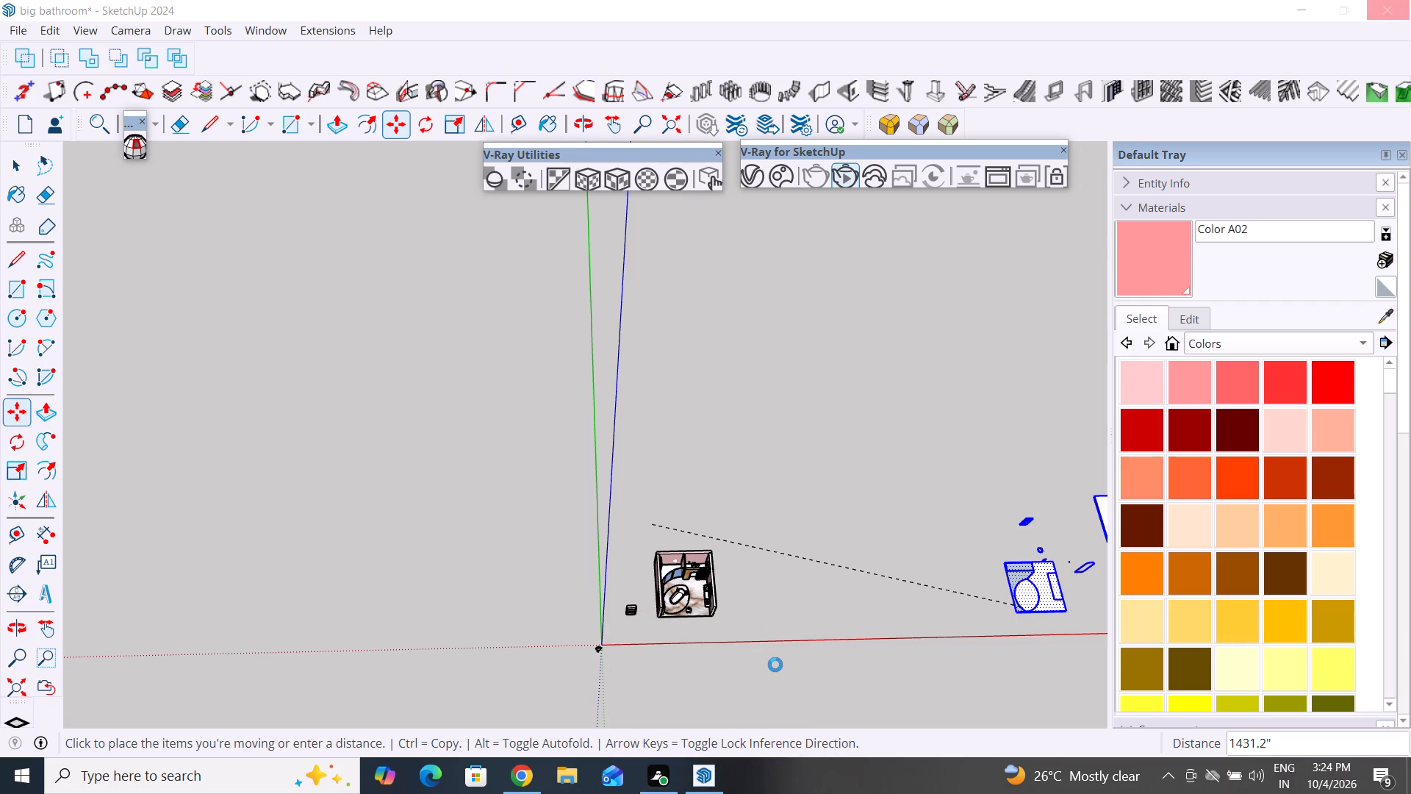
pyautogui.scroll(4, 775, 665)
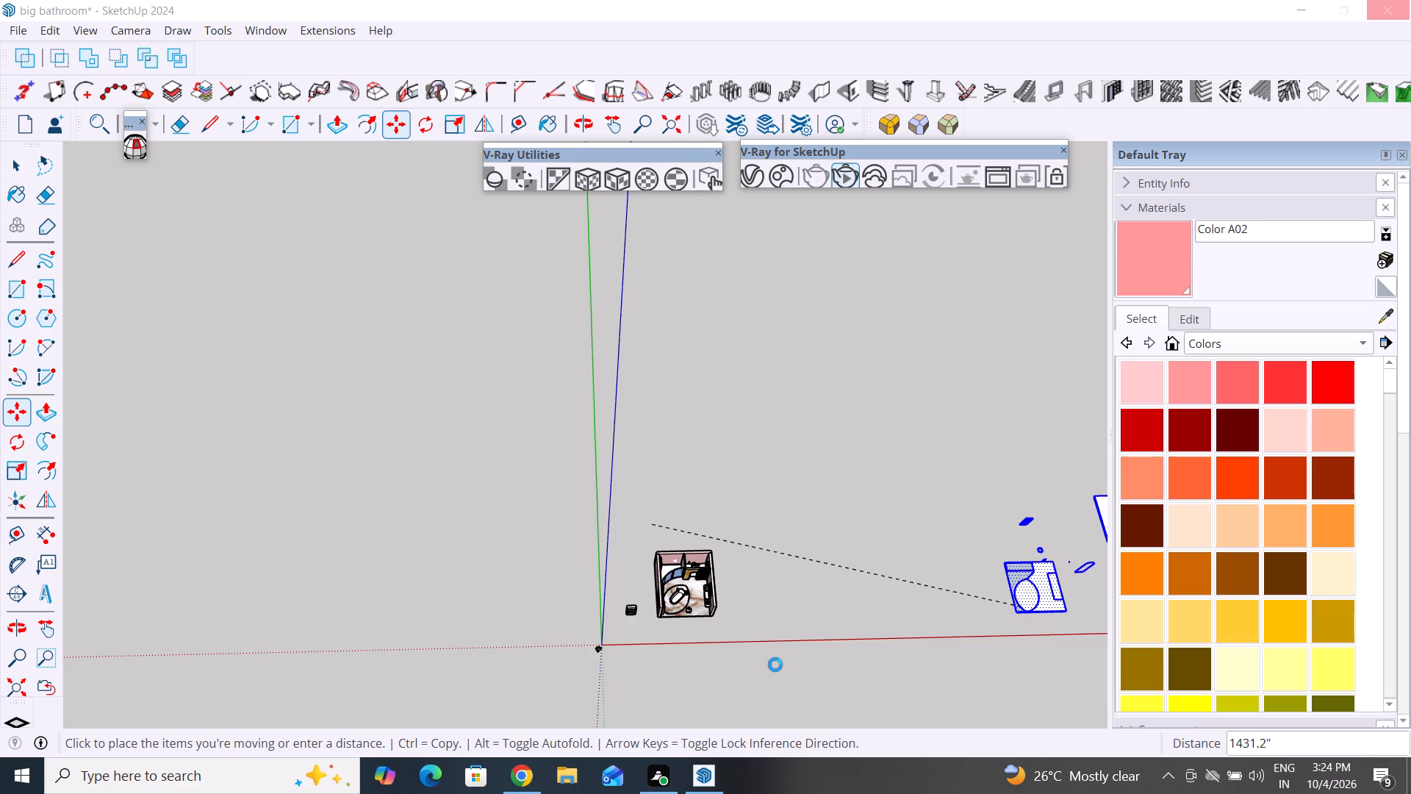
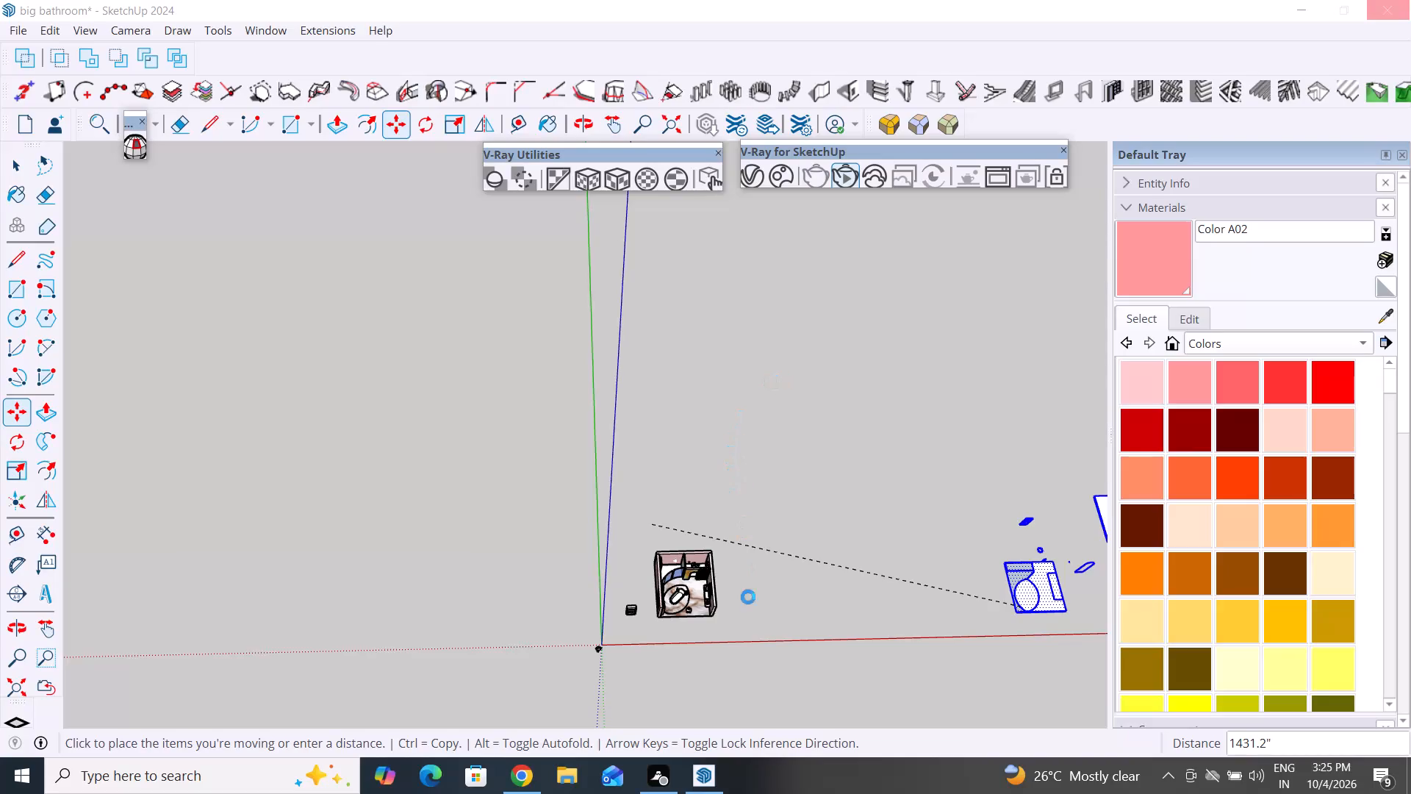
# Select the curved blue glass partition behind the bathtub, including all geometry connected to its panels.
pyautogui.scroll(4, 740, 629)
pyautogui.scroll(-1, 740, 629)
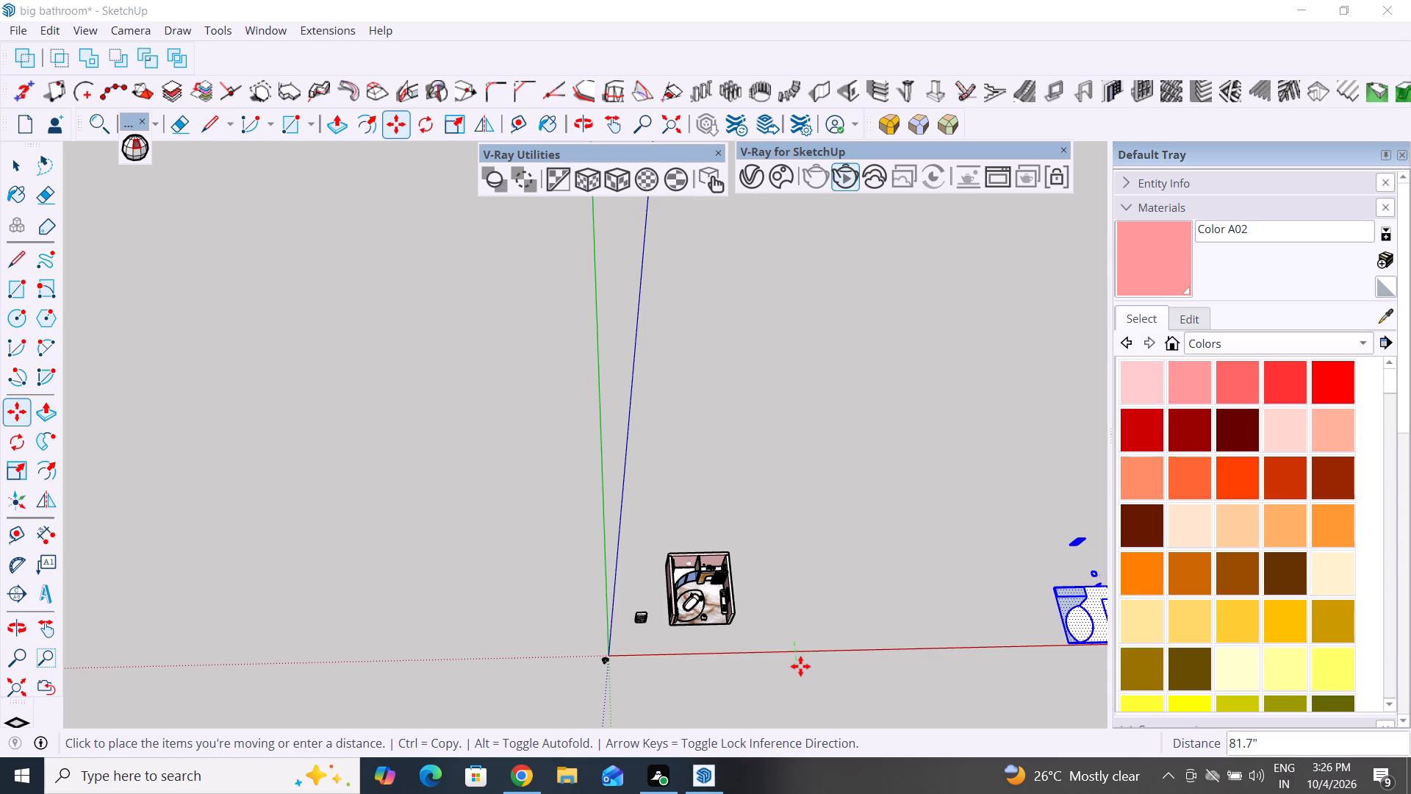
pyautogui.scroll(4, 797, 628)
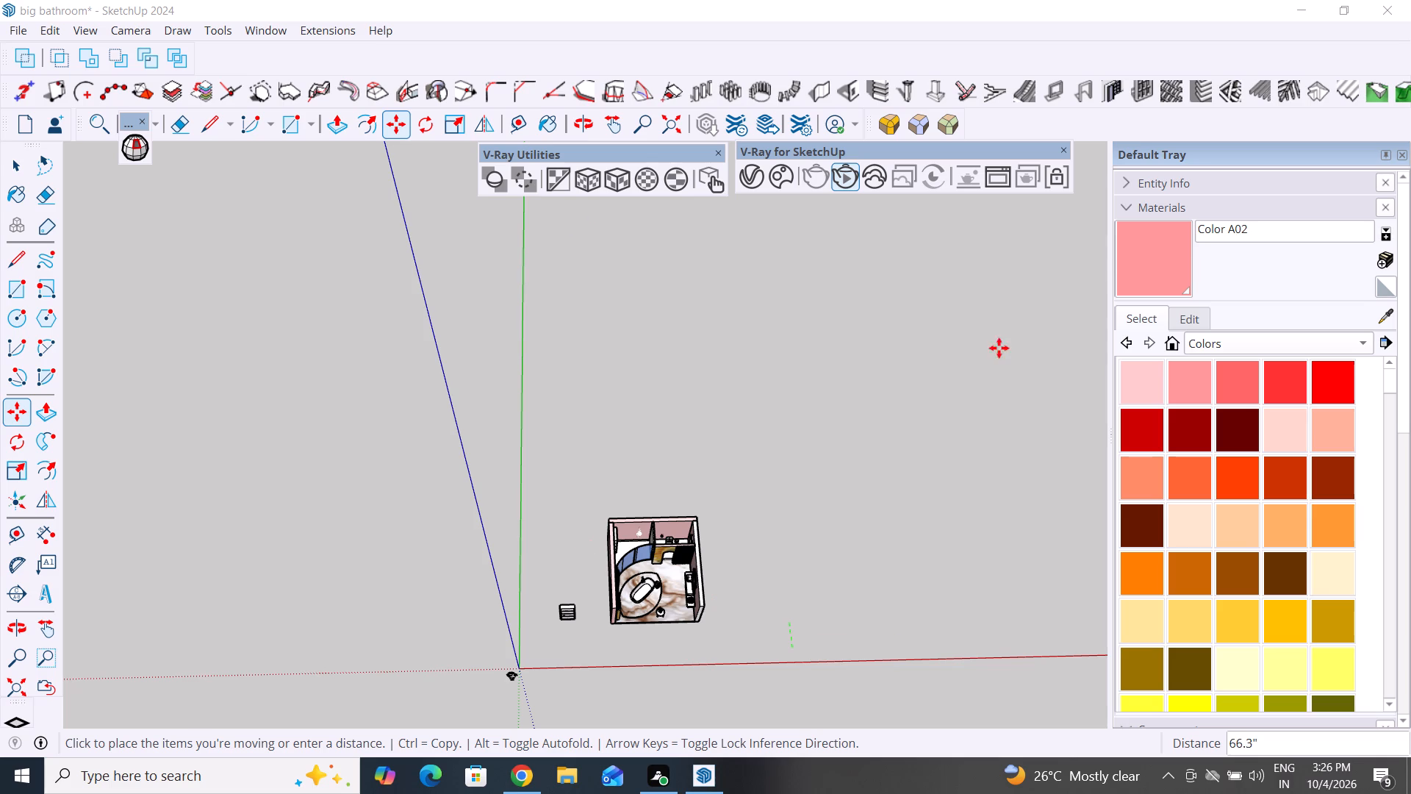
pyautogui.click(21, 166)
pyautogui.scroll(4, 678, 637)
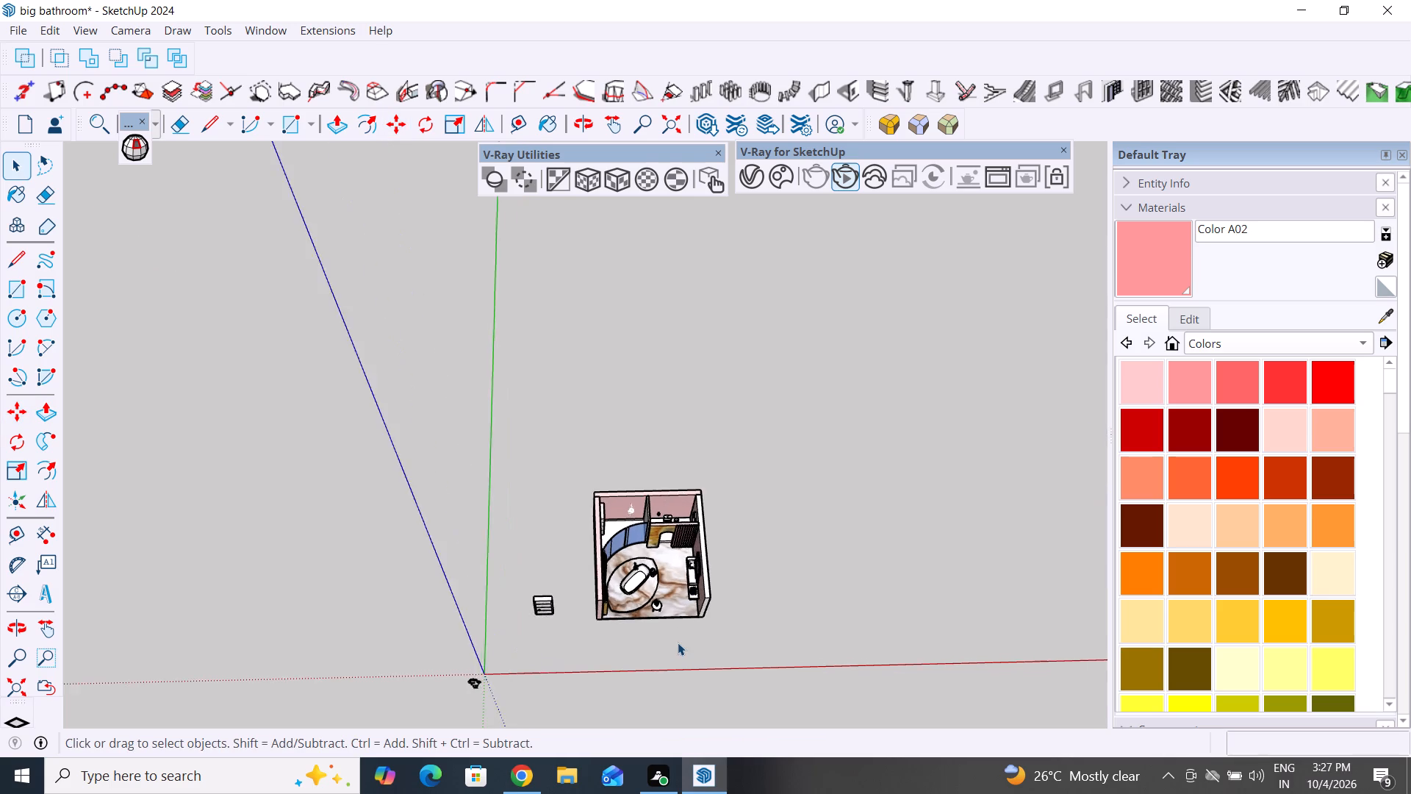
pyautogui.scroll(2, 678, 643)
pyautogui.scroll(7, 681, 576)
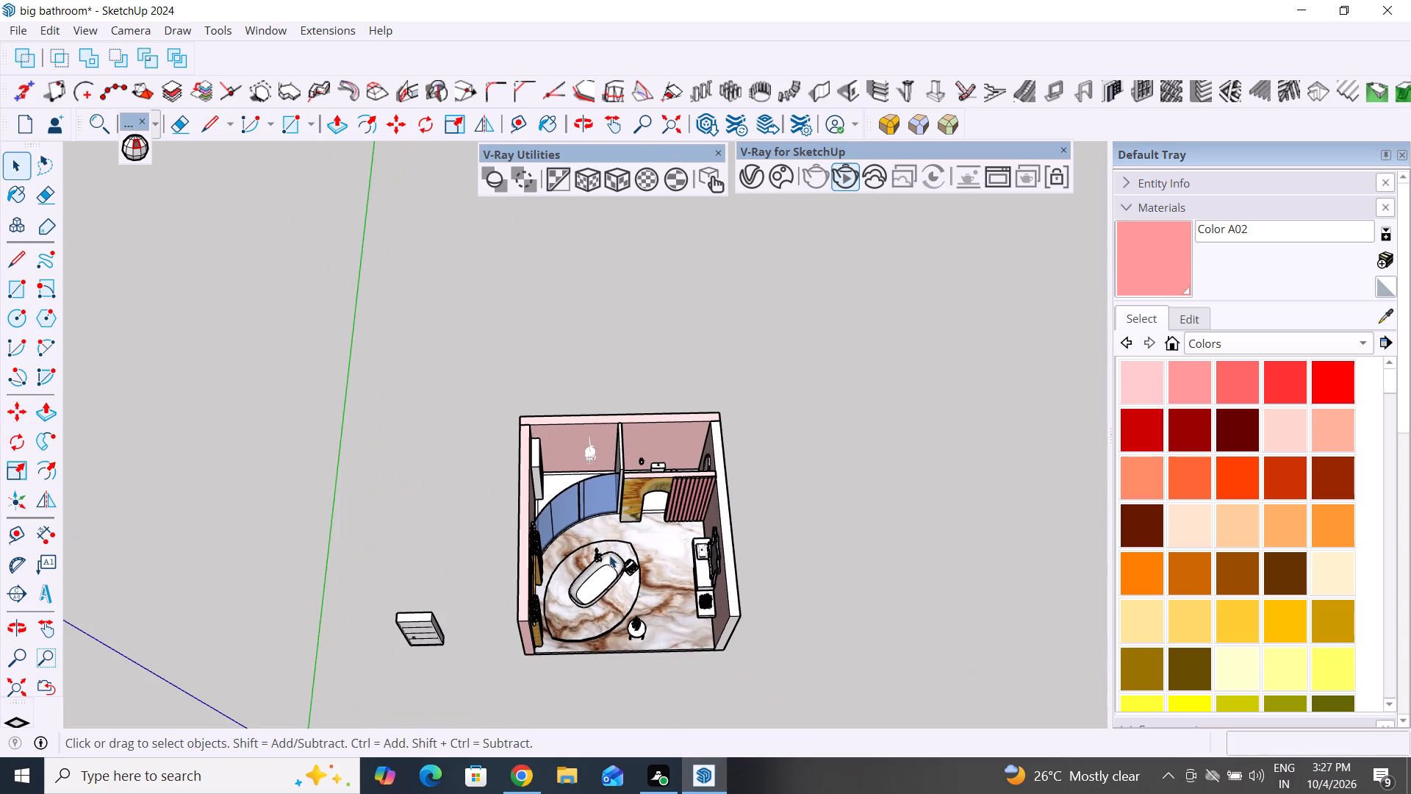
pyautogui.scroll(4, 609, 555)
pyautogui.moveTo(578, 484); pyautogui.dragTo(548, 383, button='middle')
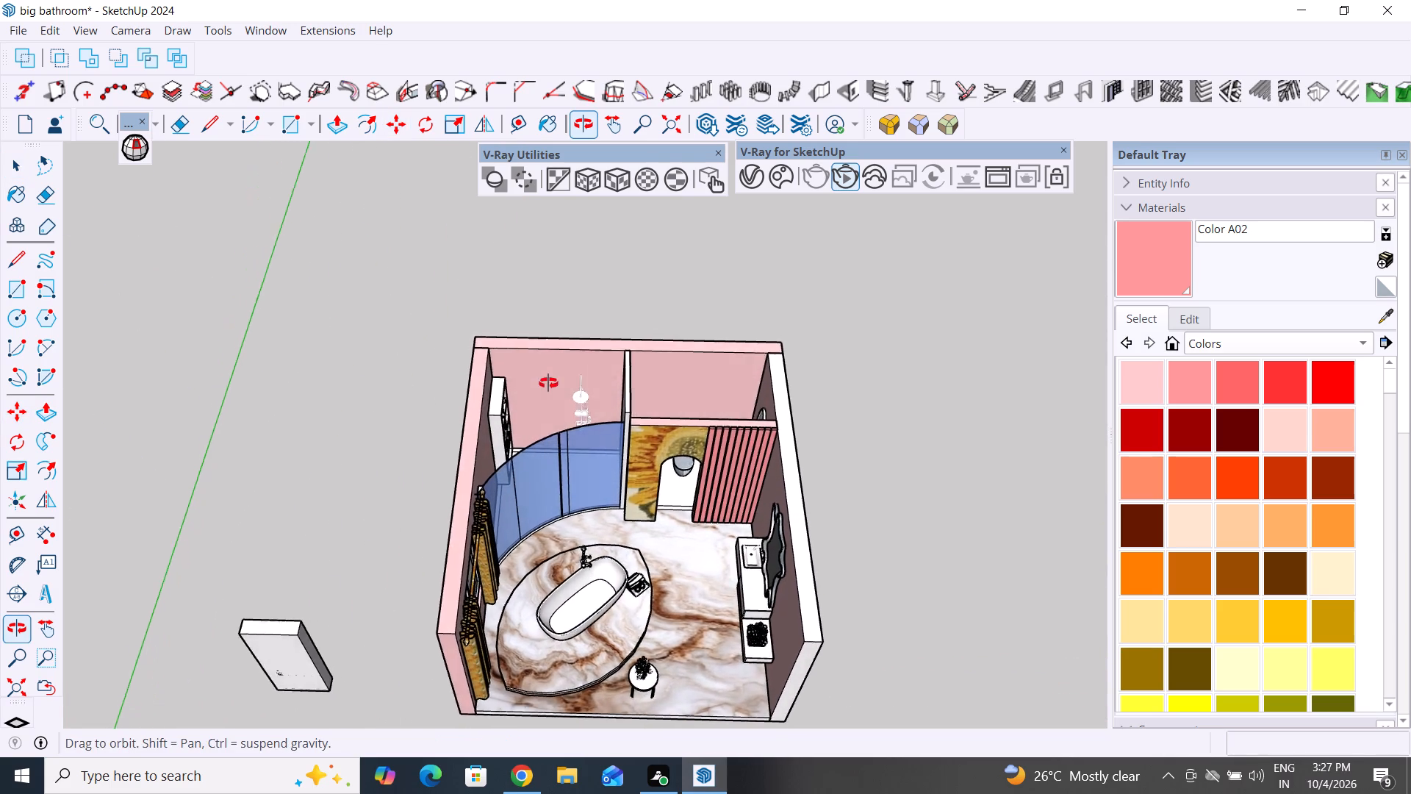
pyautogui.moveTo(548, 383); pyautogui.dragTo(551, 316, button='middle')
pyautogui.click(606, 452)
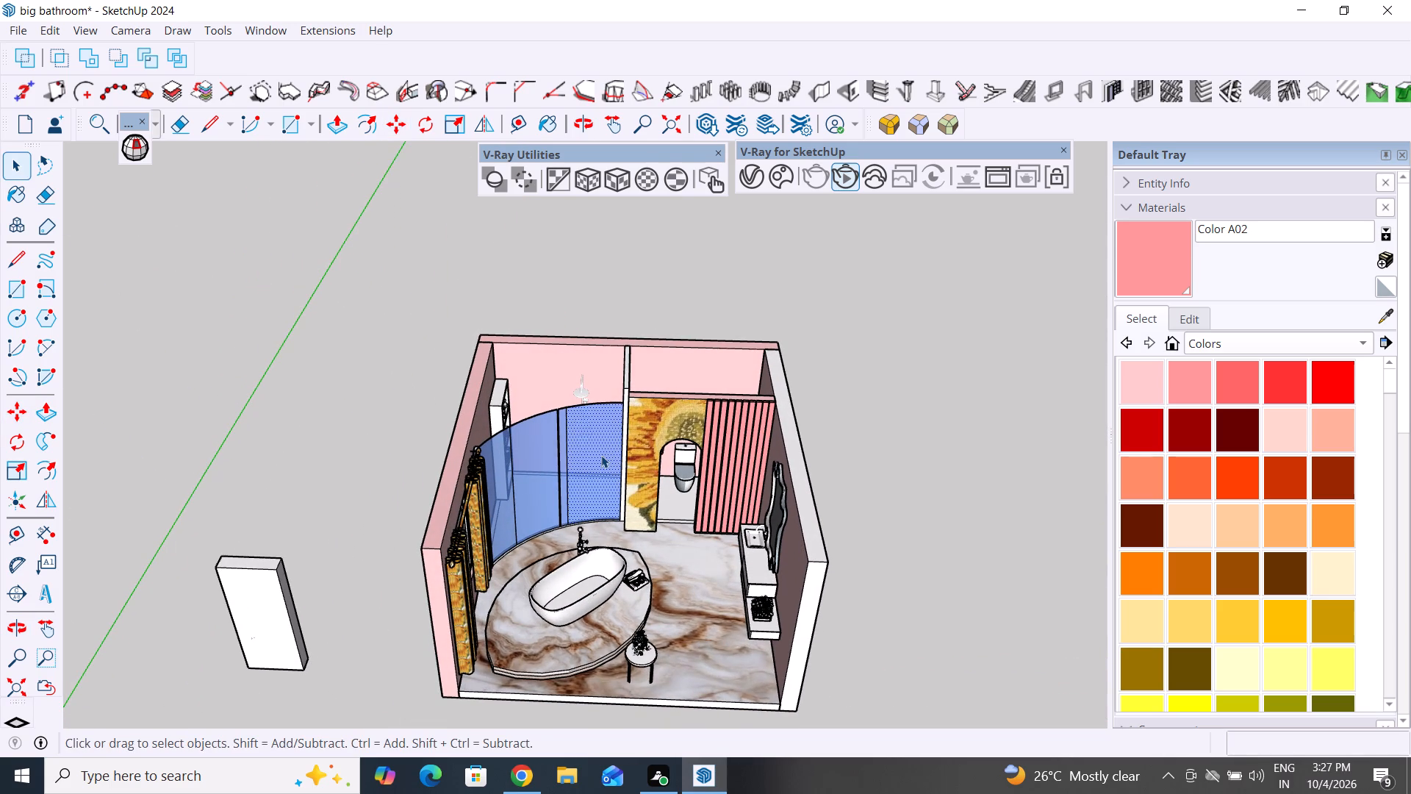
pyautogui.scroll(4, 581, 474)
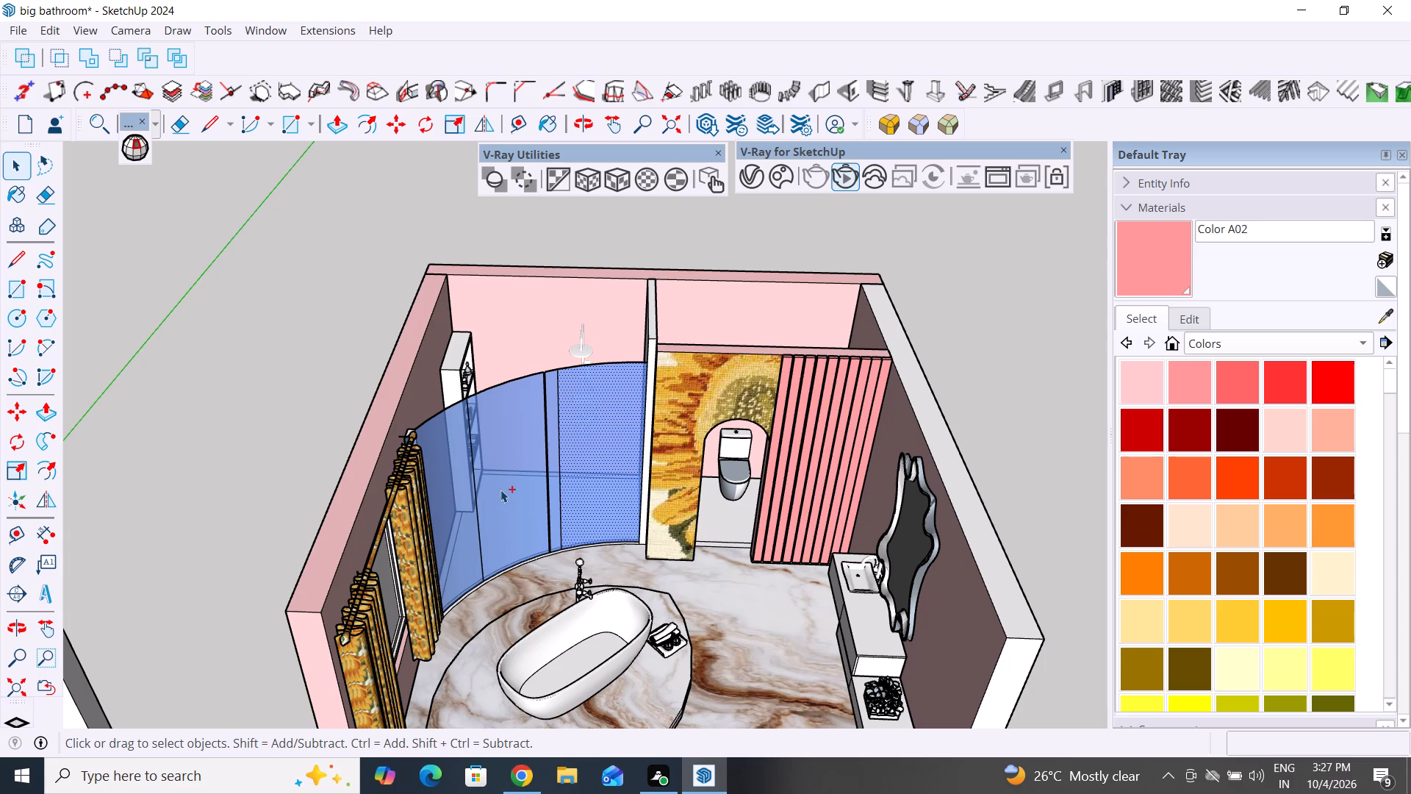
pyautogui.keyDown('ctrl'); pyautogui.click(507, 489); pyautogui.keyUp('ctrl')
pyautogui.keyDown('ctrl'); pyautogui.click(445, 510); pyautogui.keyUp('ctrl')
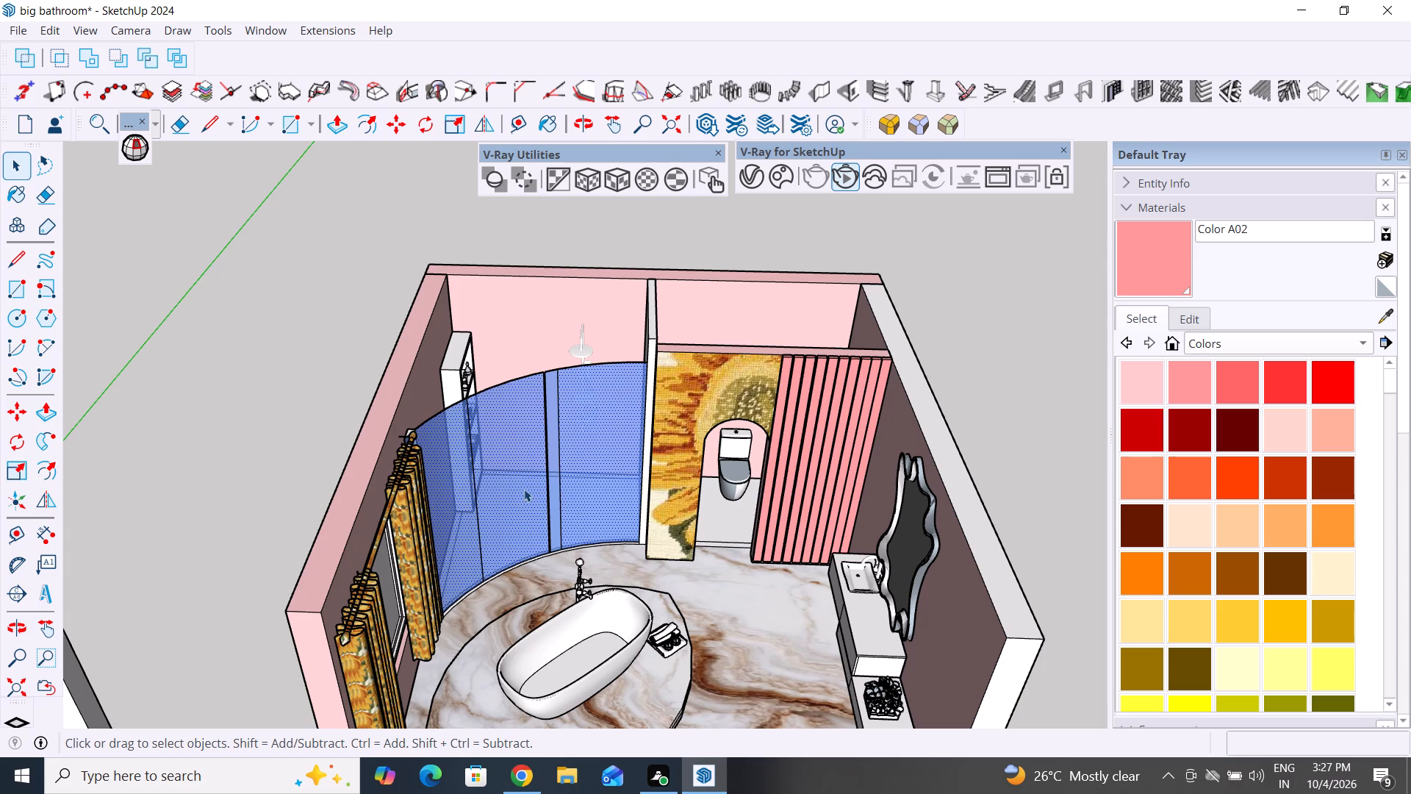
pyautogui.keyDown('ctrl'); pyautogui.doubleClick(591, 454); pyautogui.keyUp('ctrl')
pyautogui.keyDown('ctrl'); pyautogui.doubleClick(591, 454); pyautogui.keyUp('ctrl')
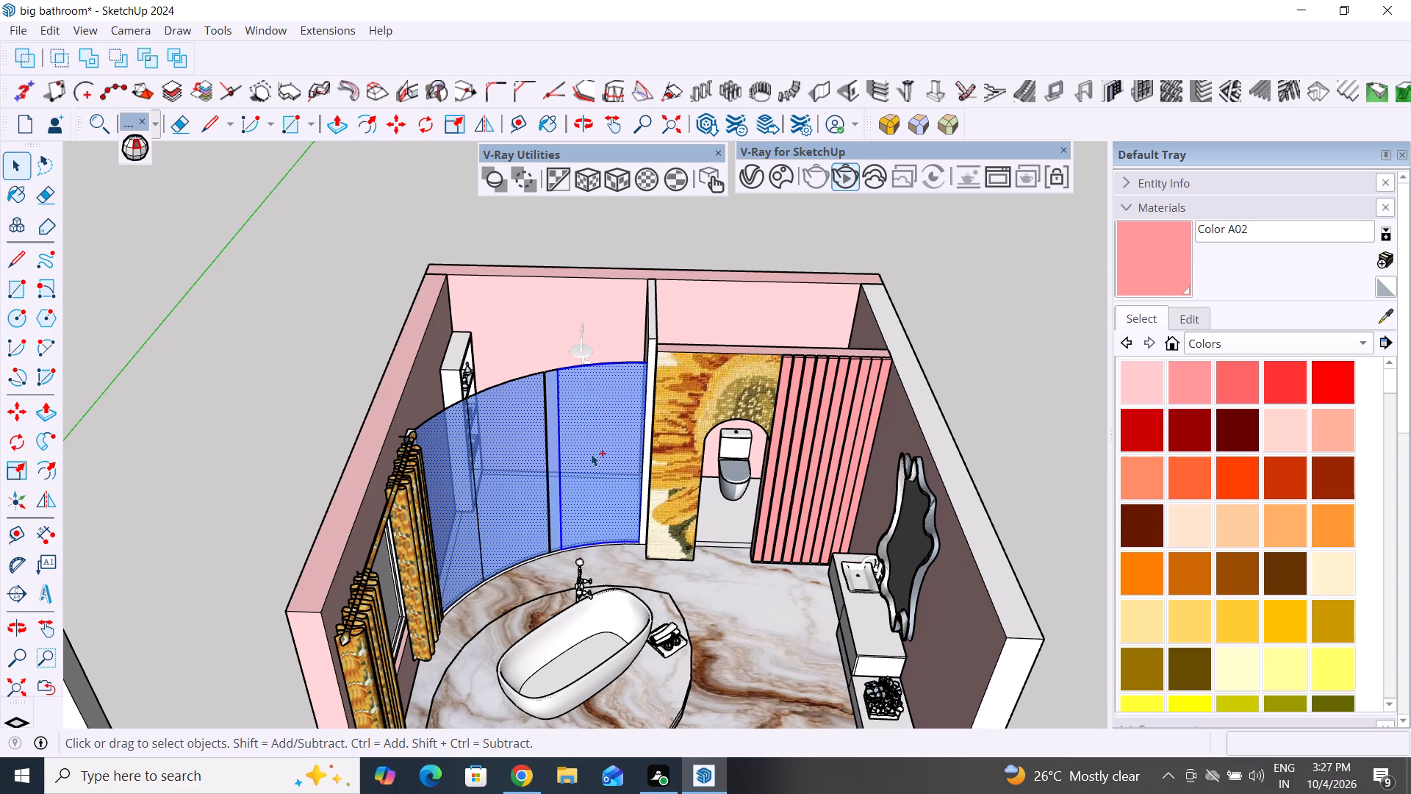
pyautogui.keyDown('ctrl'); pyautogui.click(472, 481); pyautogui.keyUp('ctrl')
pyautogui.keyDown('ctrl'); pyautogui.tripleClick(491, 470); pyautogui.keyUp('ctrl')
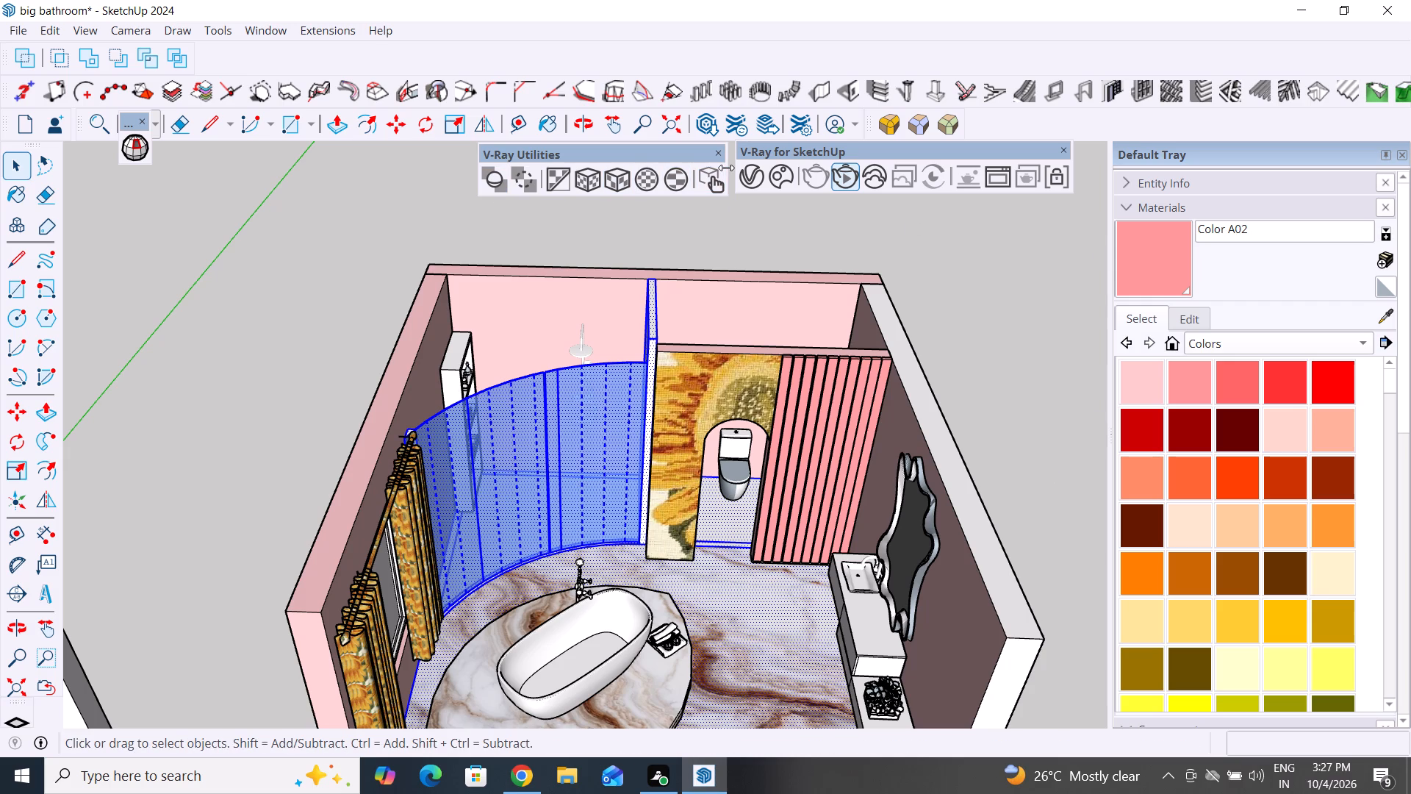
# Create a new Generic V-Ray material in the Asset Editor and rename it mirror2.
pyautogui.click(746, 168)
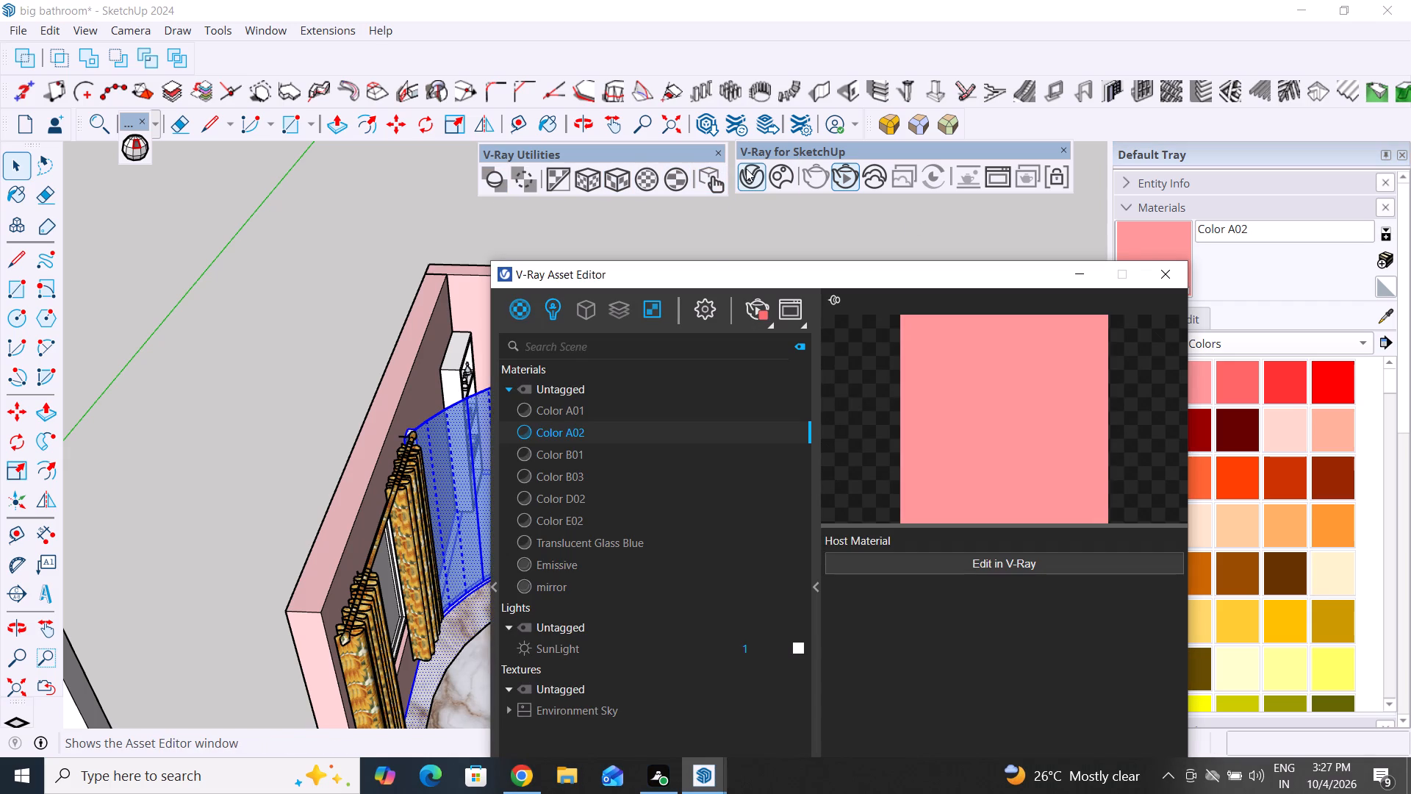
pyautogui.rightClick(523, 310)
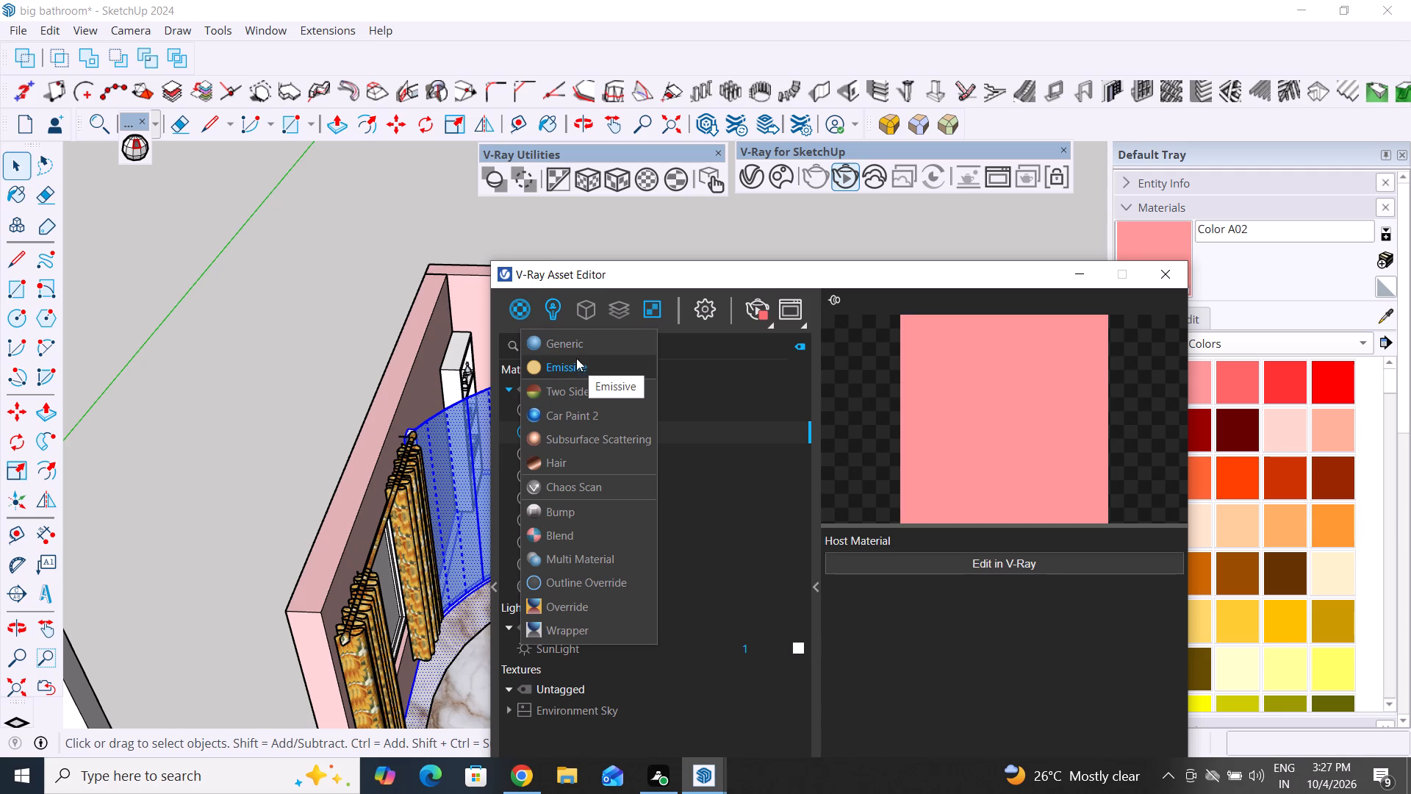
pyautogui.click(696, 472)
pyautogui.rightClick(524, 303)
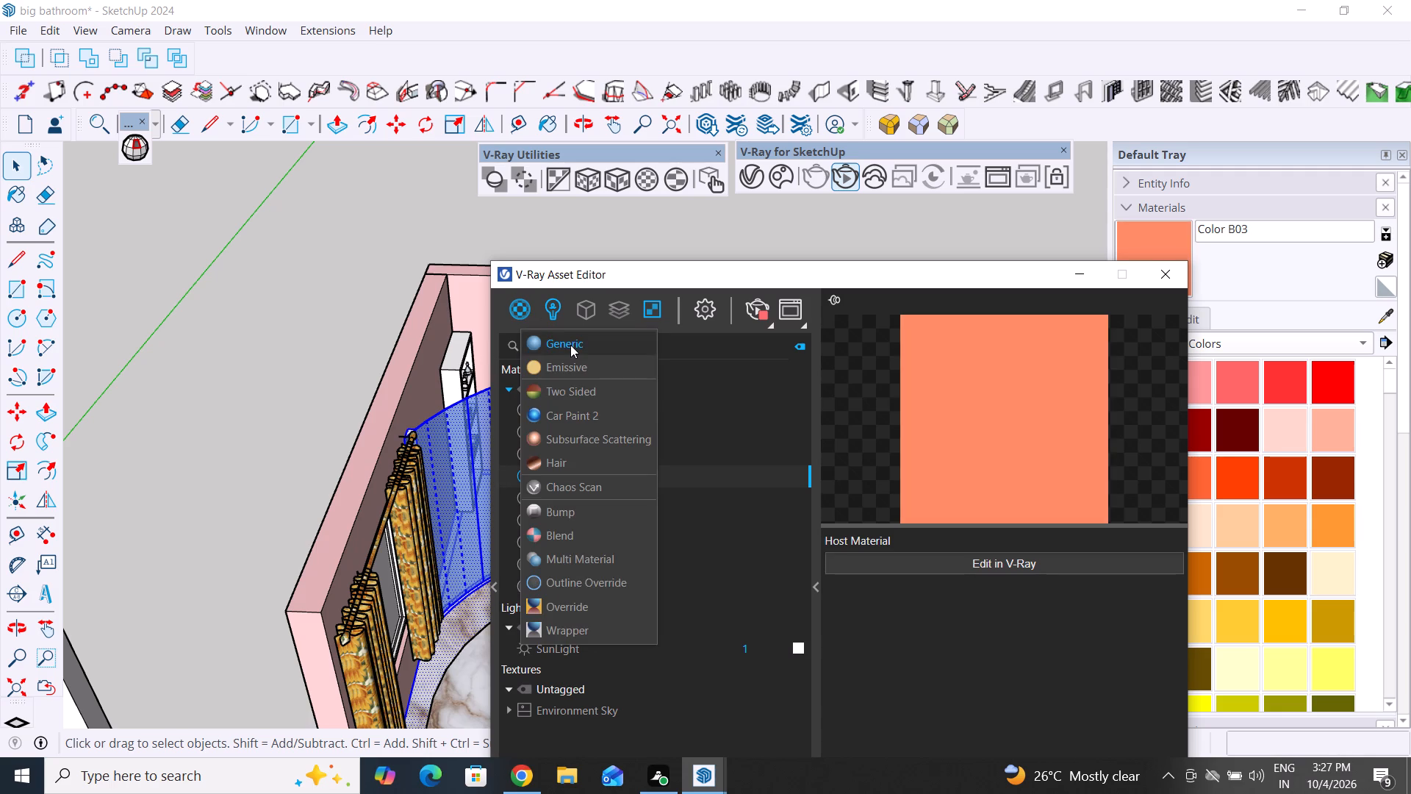
pyautogui.click(570, 345)
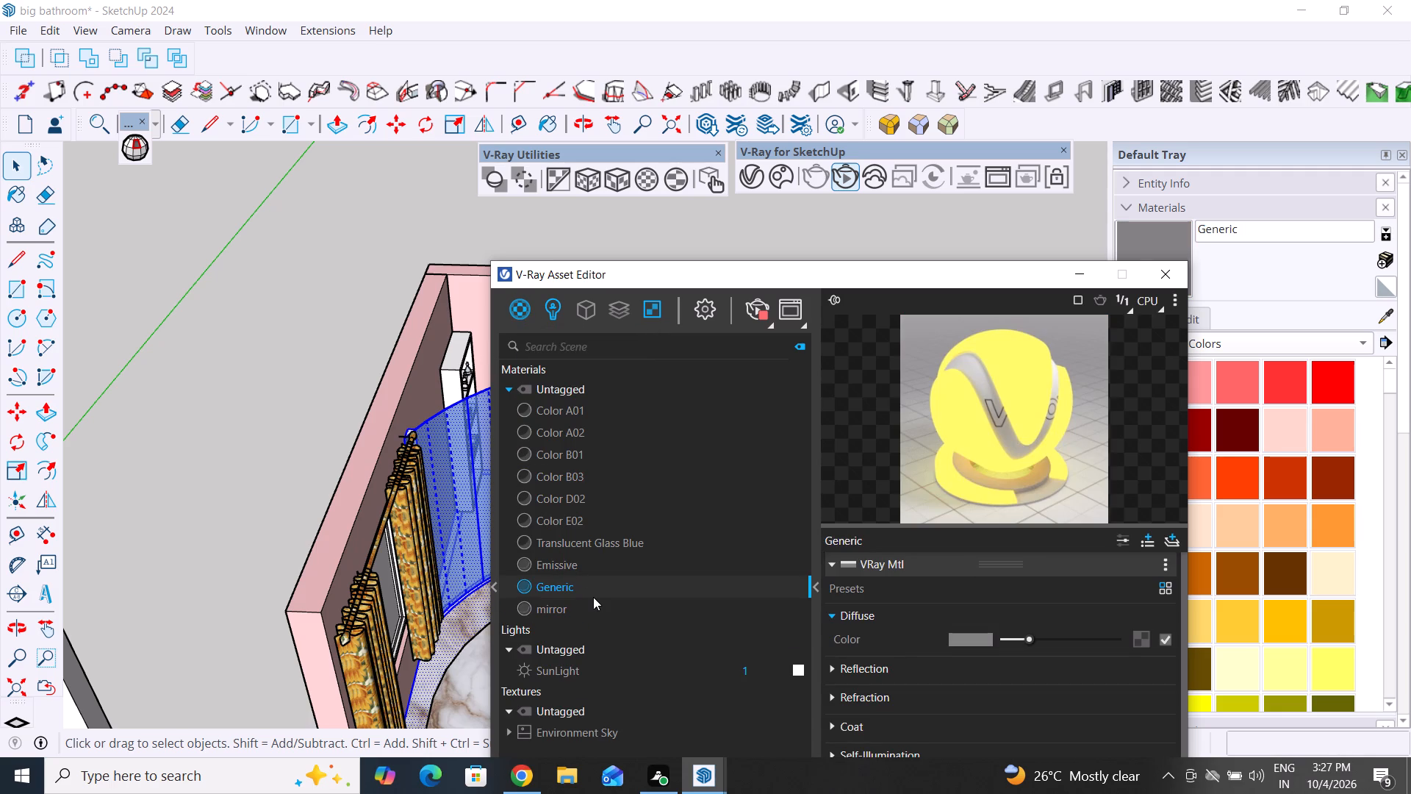
pyautogui.click(596, 592)
pyautogui.rightClick(596, 592)
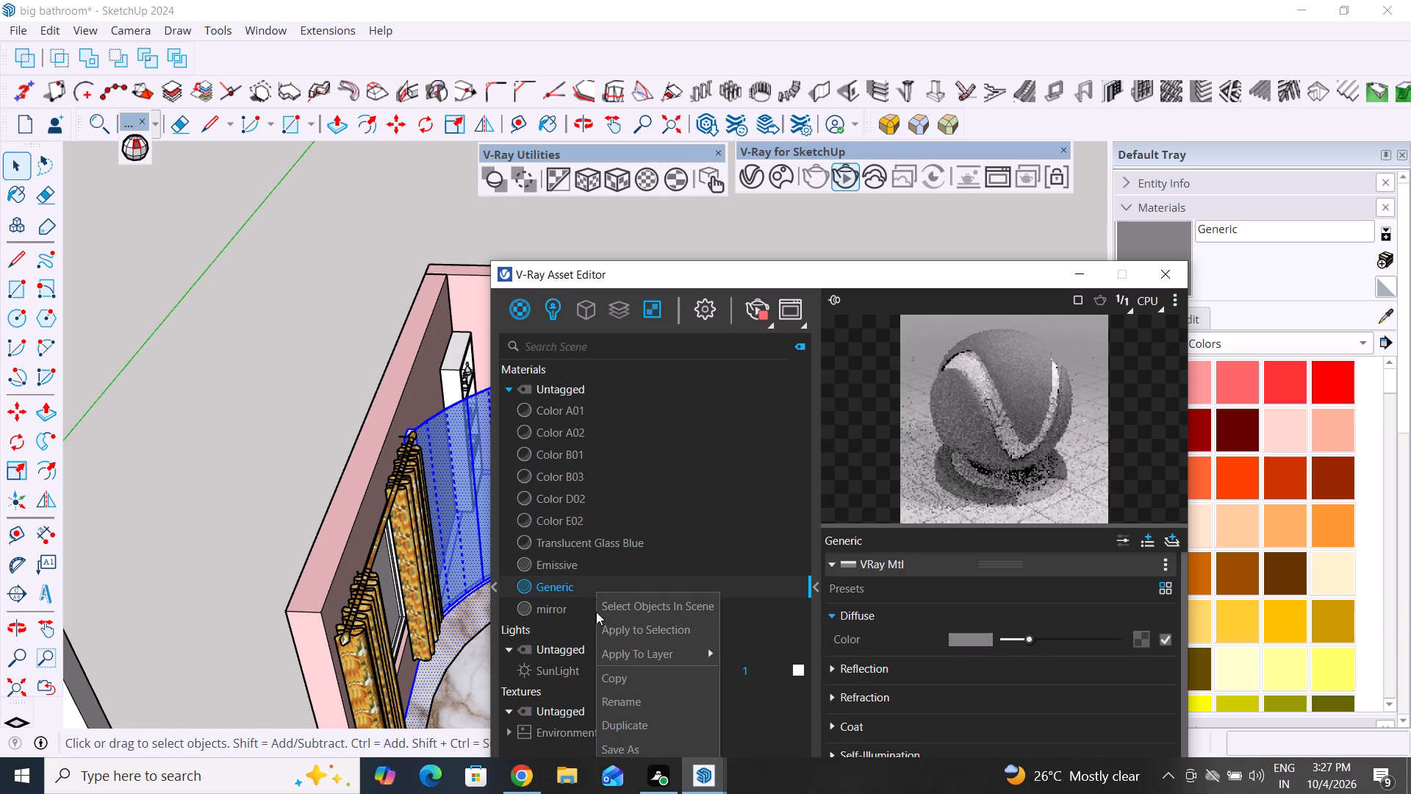
pyautogui.click(646, 704)
pyautogui.press('BackSpace')
pyautogui.press('BackSpace')
pyautogui.press('BackSpace')
pyautogui.press('BackSpace')
pyautogui.press('BackSpace')
pyautogui.press('BackSpace')
pyautogui.press('BackSpace')
pyautogui.press('BackSpace')
pyautogui.press('BackSpace')
pyautogui.press('BackSpace')
pyautogui.press('BackSpace')
pyautogui.press('BackSpace')
pyautogui.press('BackSpace')
pyautogui.press('BackSpace')
pyautogui.press('BackSpace')
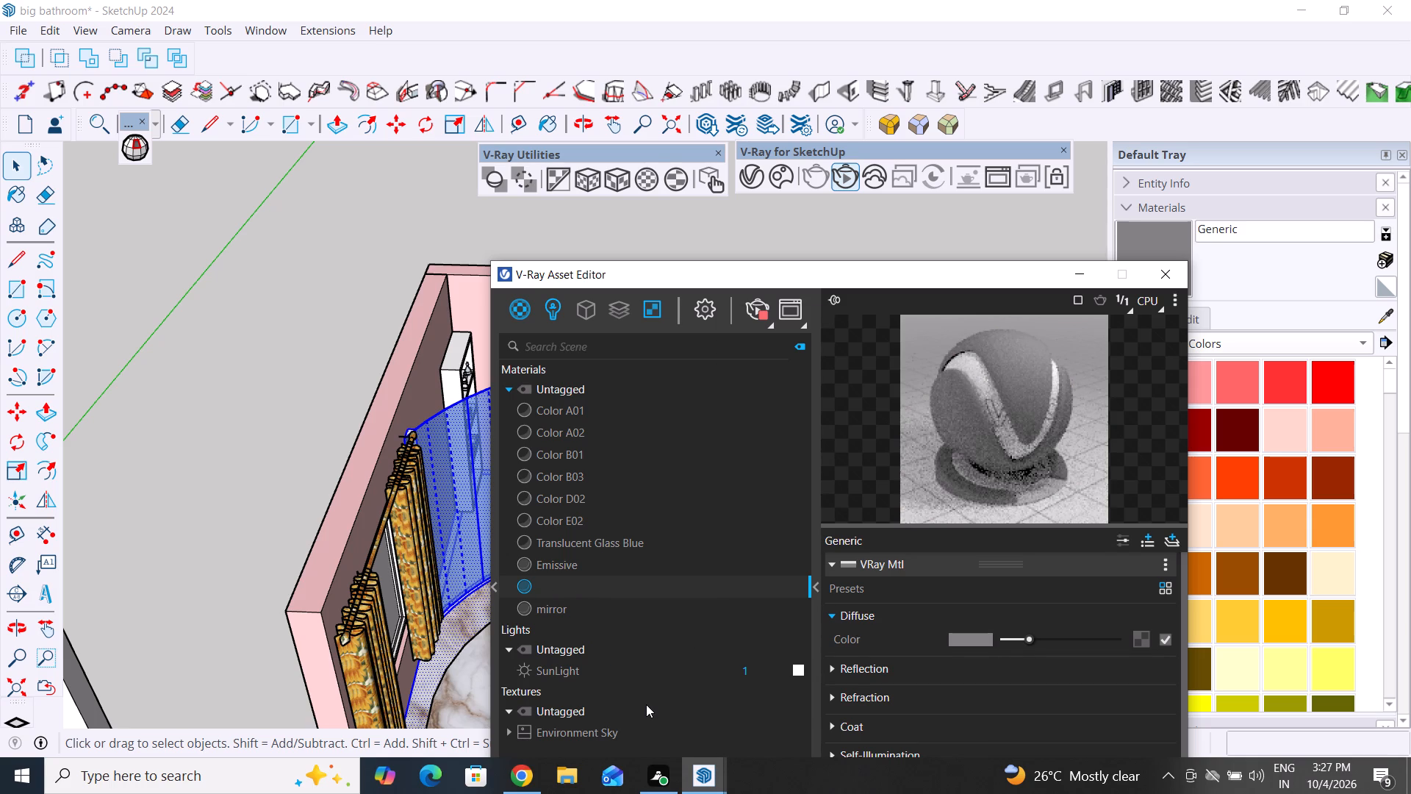
pyautogui.write('mirror')
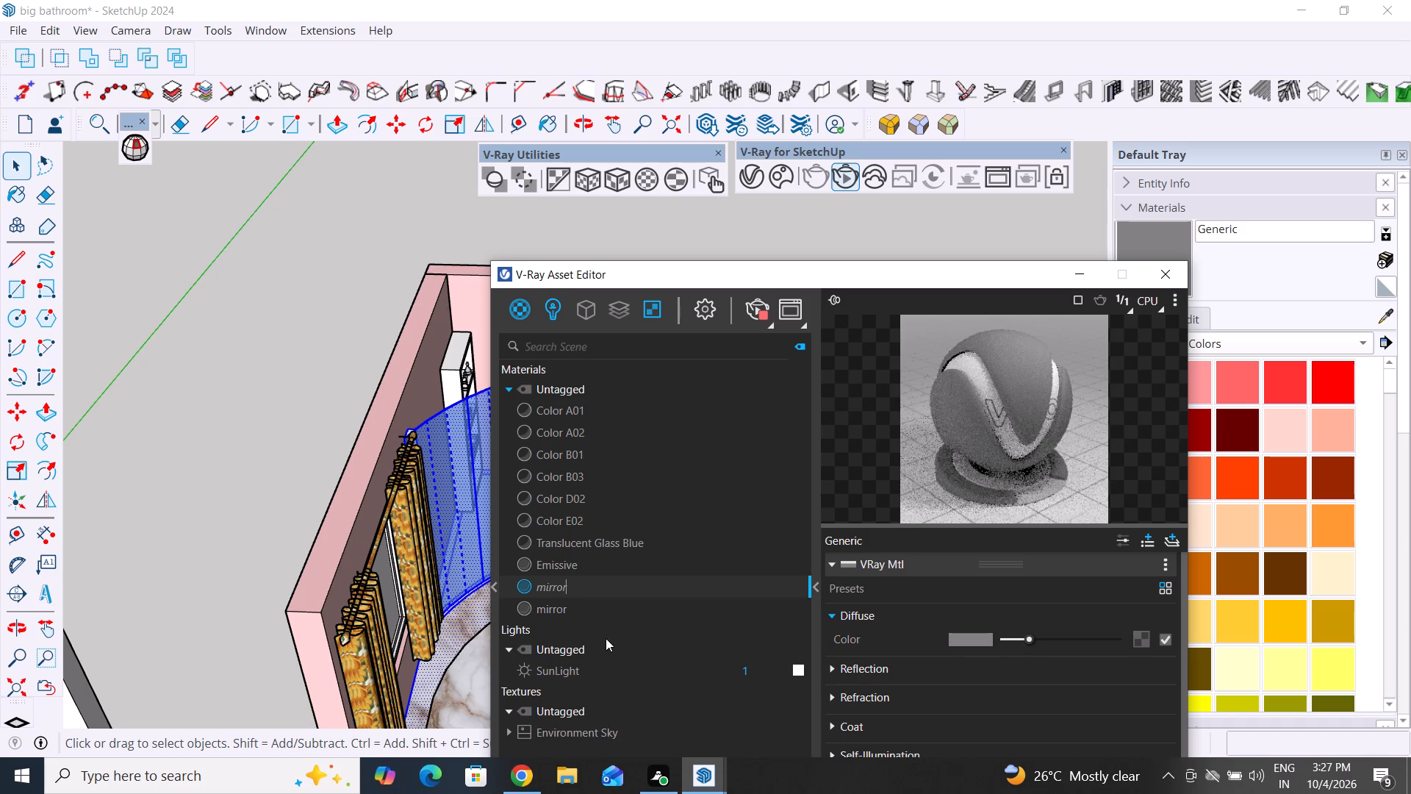
pyautogui.press('2')
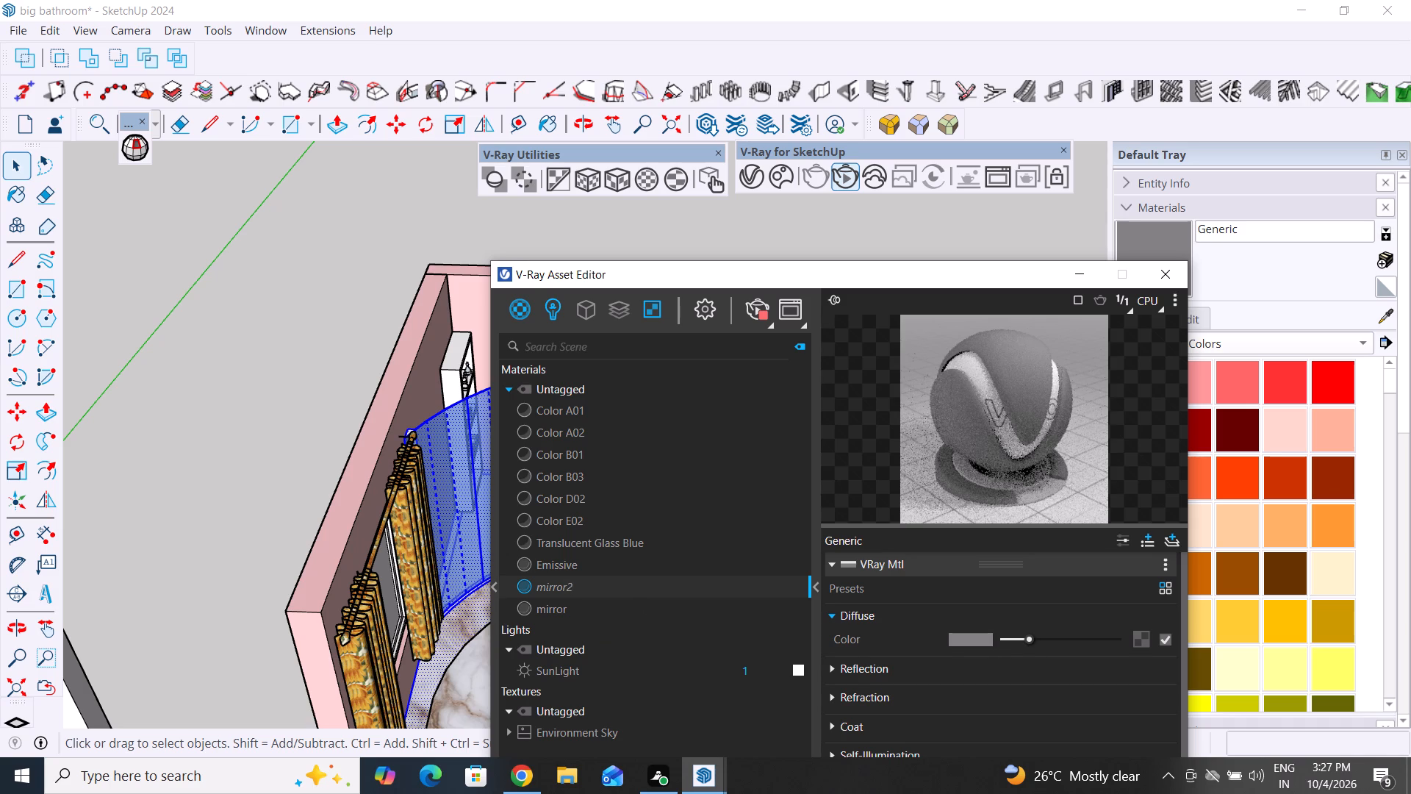
pyautogui.click(667, 595)
pyautogui.click(653, 530)
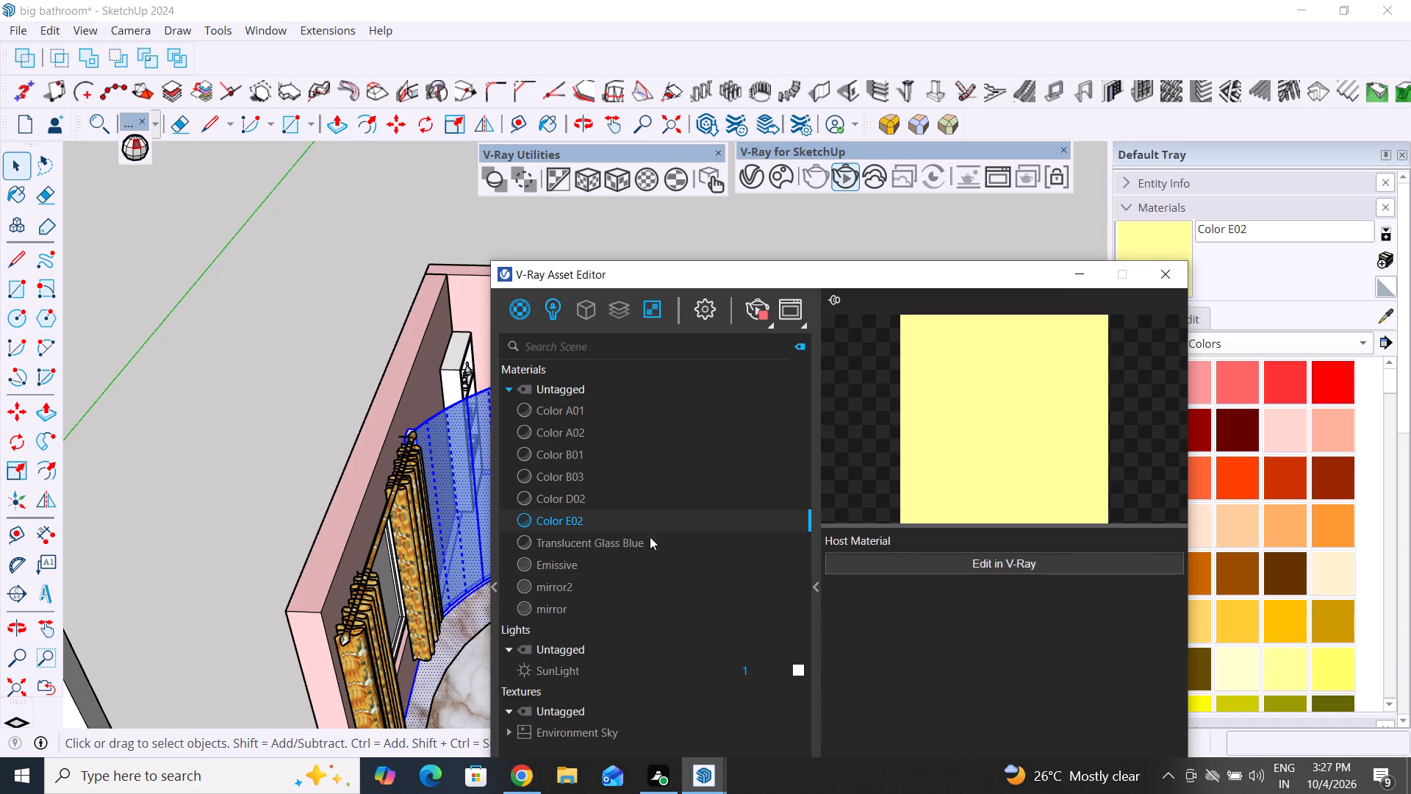
# Set the mirror2 material's diffuse color to black and its reflection color to full white.
pyautogui.click(598, 584)
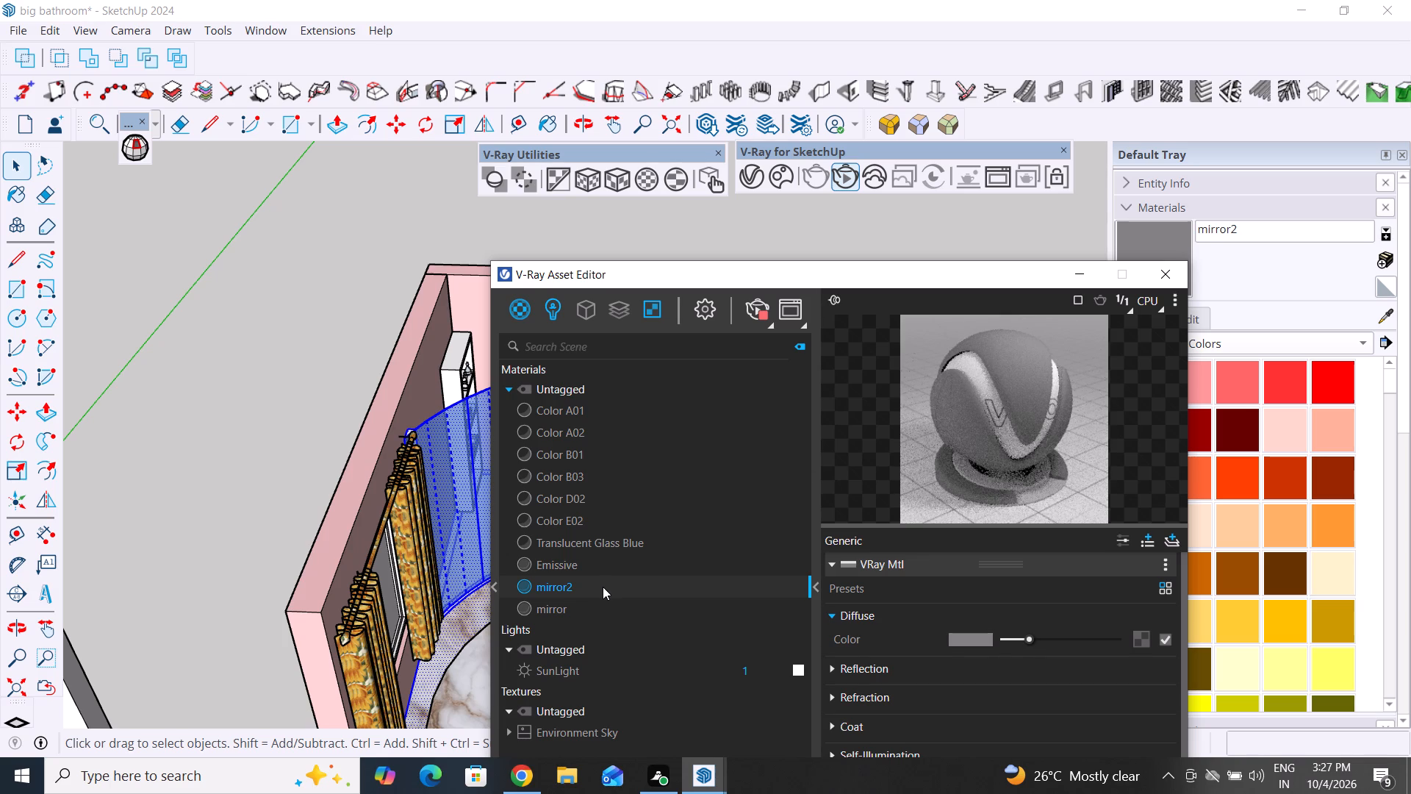
pyautogui.moveTo(869, 280); pyautogui.dragTo(841, 136)
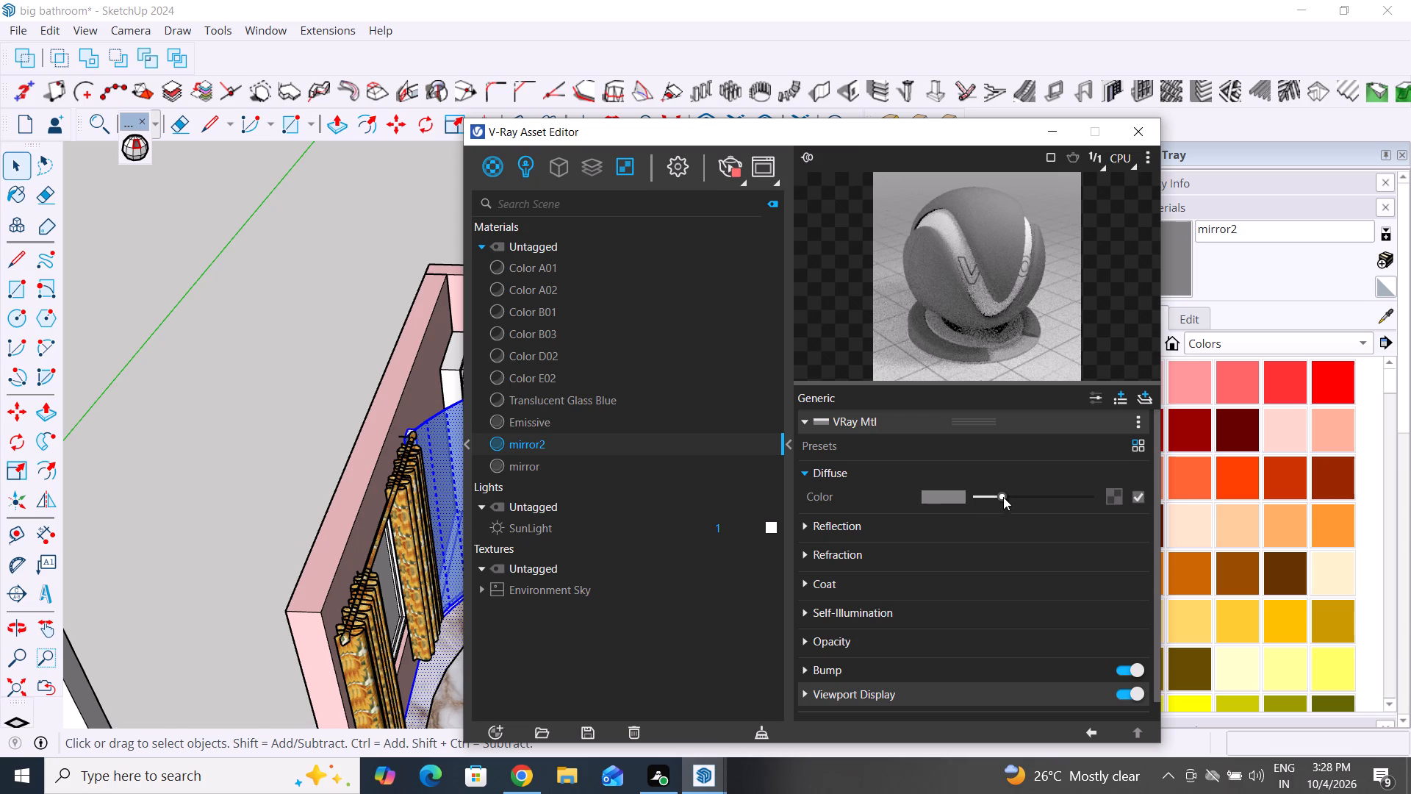
pyautogui.moveTo(1003, 497); pyautogui.dragTo(947, 493)
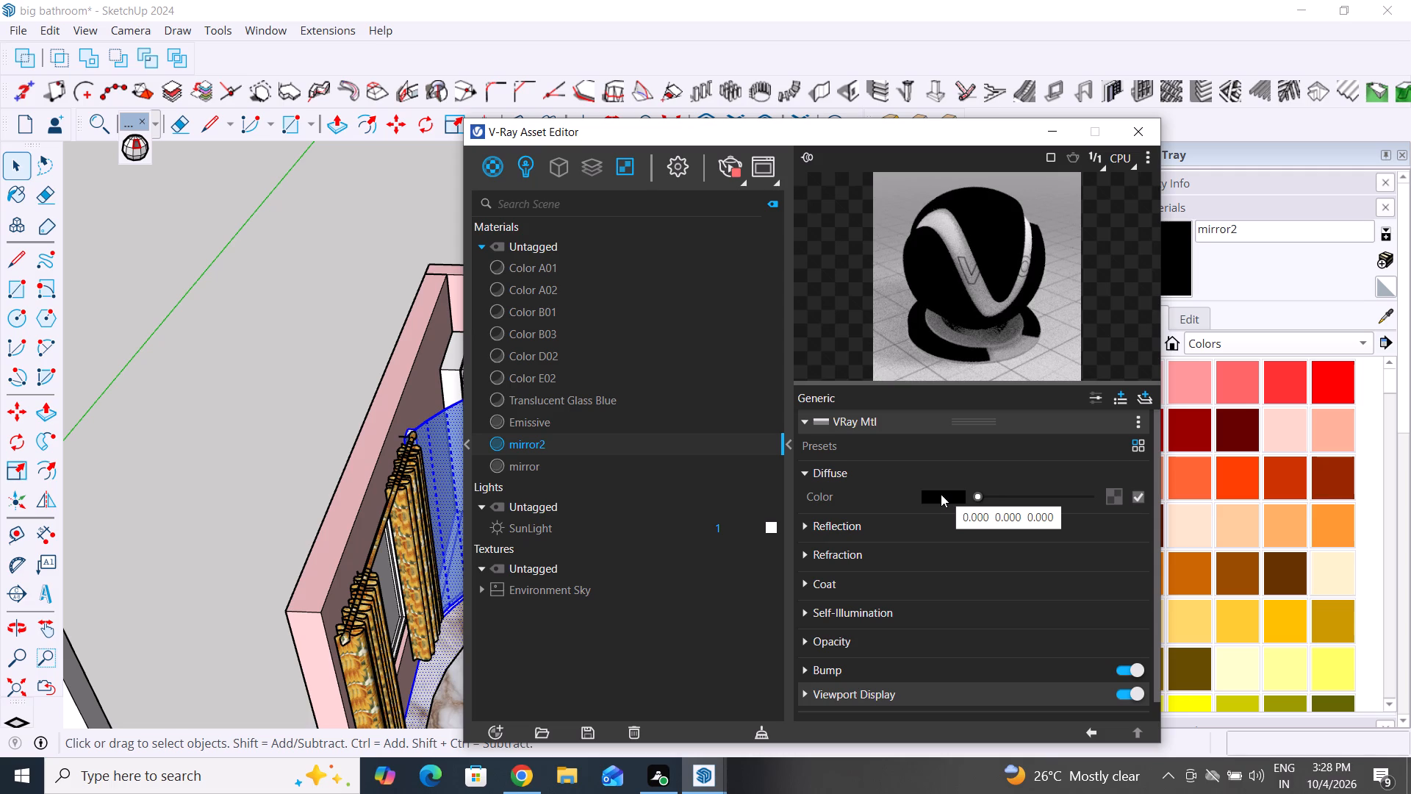
pyautogui.click(804, 525)
pyautogui.moveTo(977, 550); pyautogui.dragTo(1083, 545)
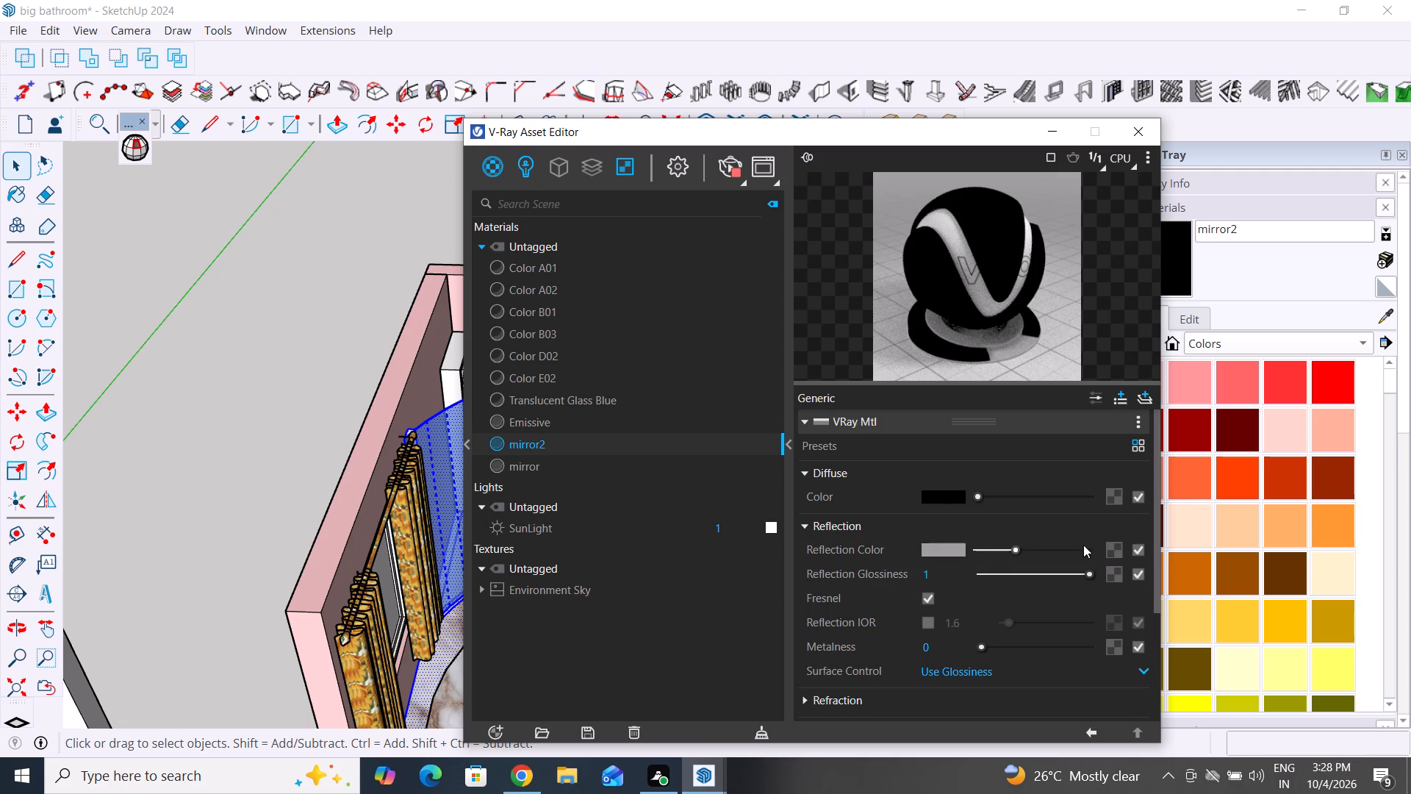
pyautogui.moveTo(1083, 545); pyautogui.dragTo(1112, 542)
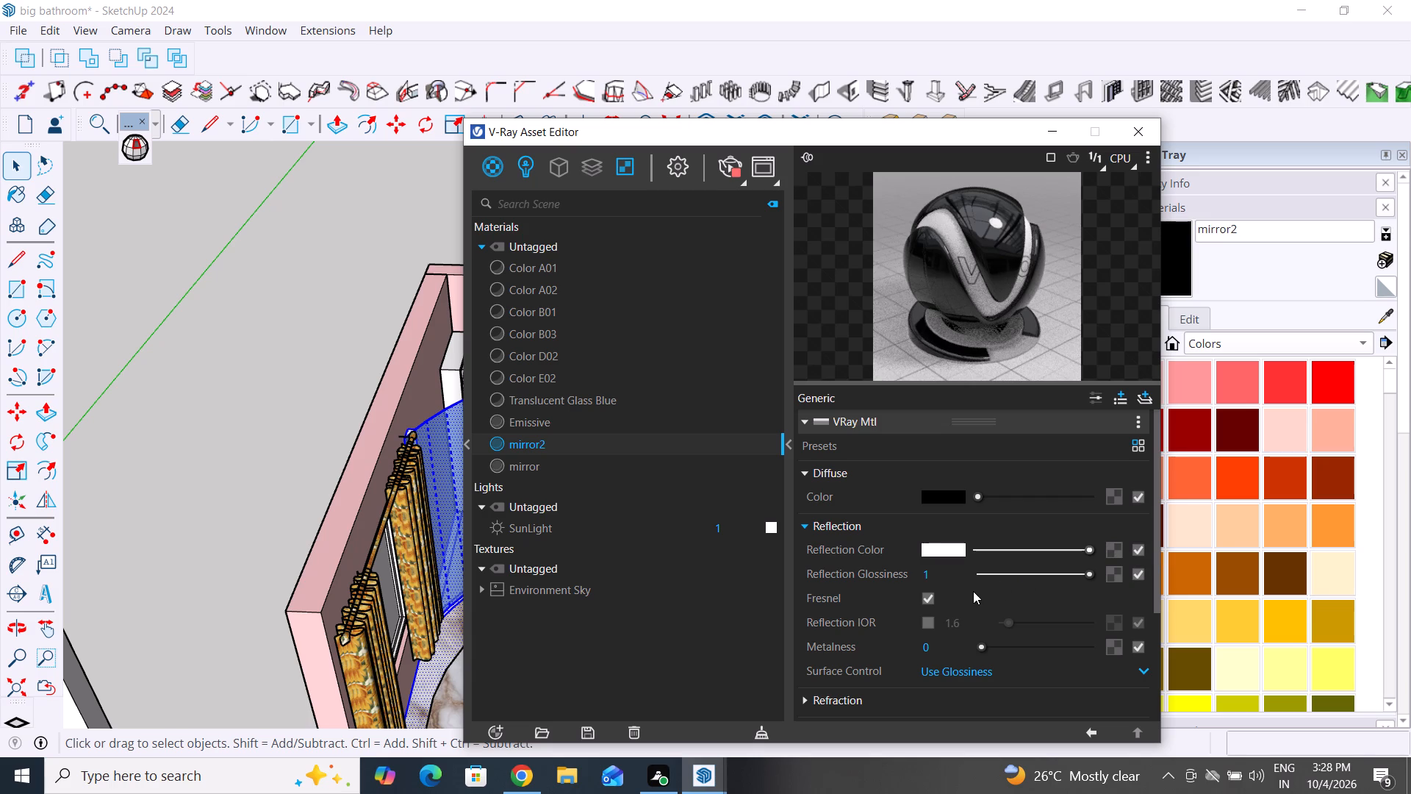
# Switch mirror2's surface control to Use Roughness and set the reflection roughness to 0.
pyautogui.scroll(-1, 897, 618)
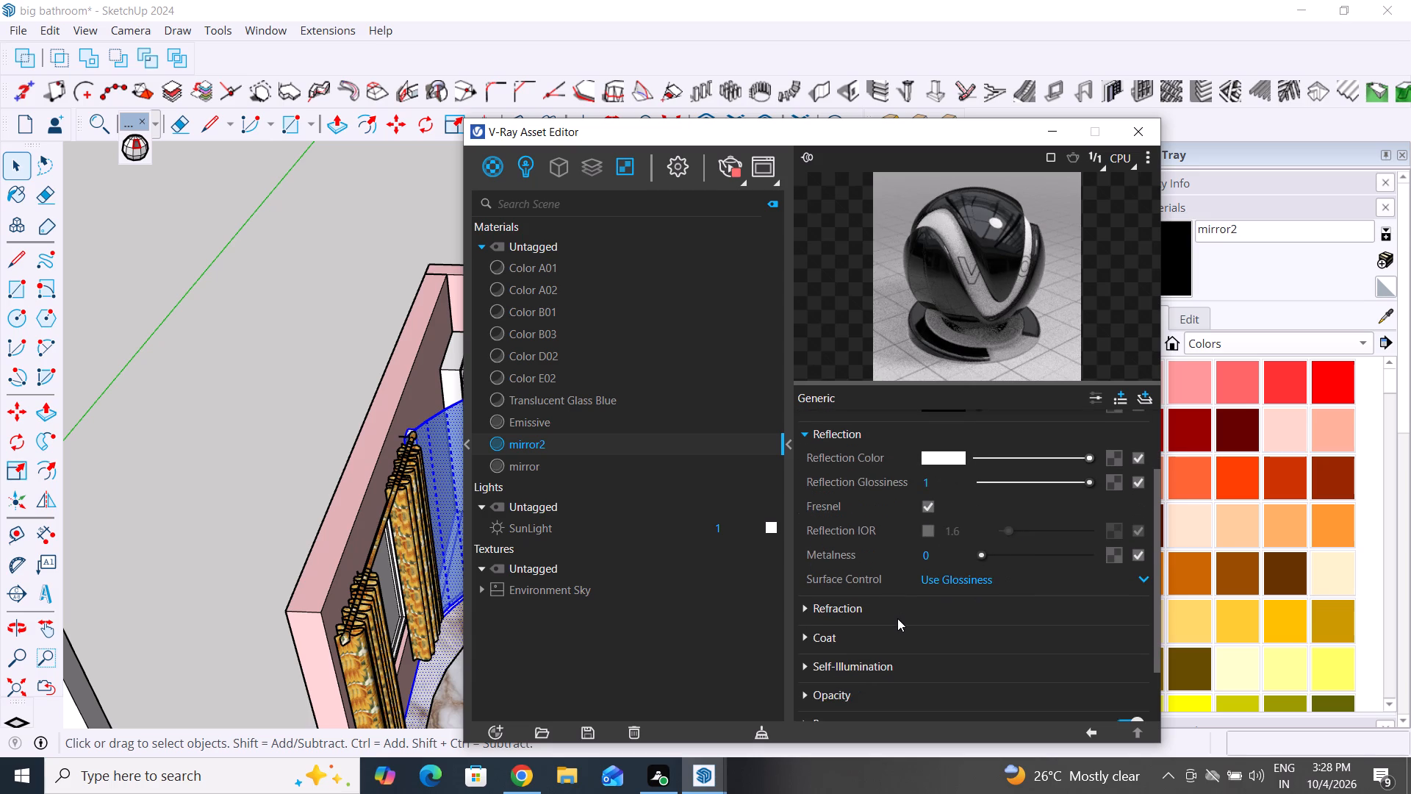
pyautogui.scroll(1, 897, 618)
pyautogui.click(947, 673)
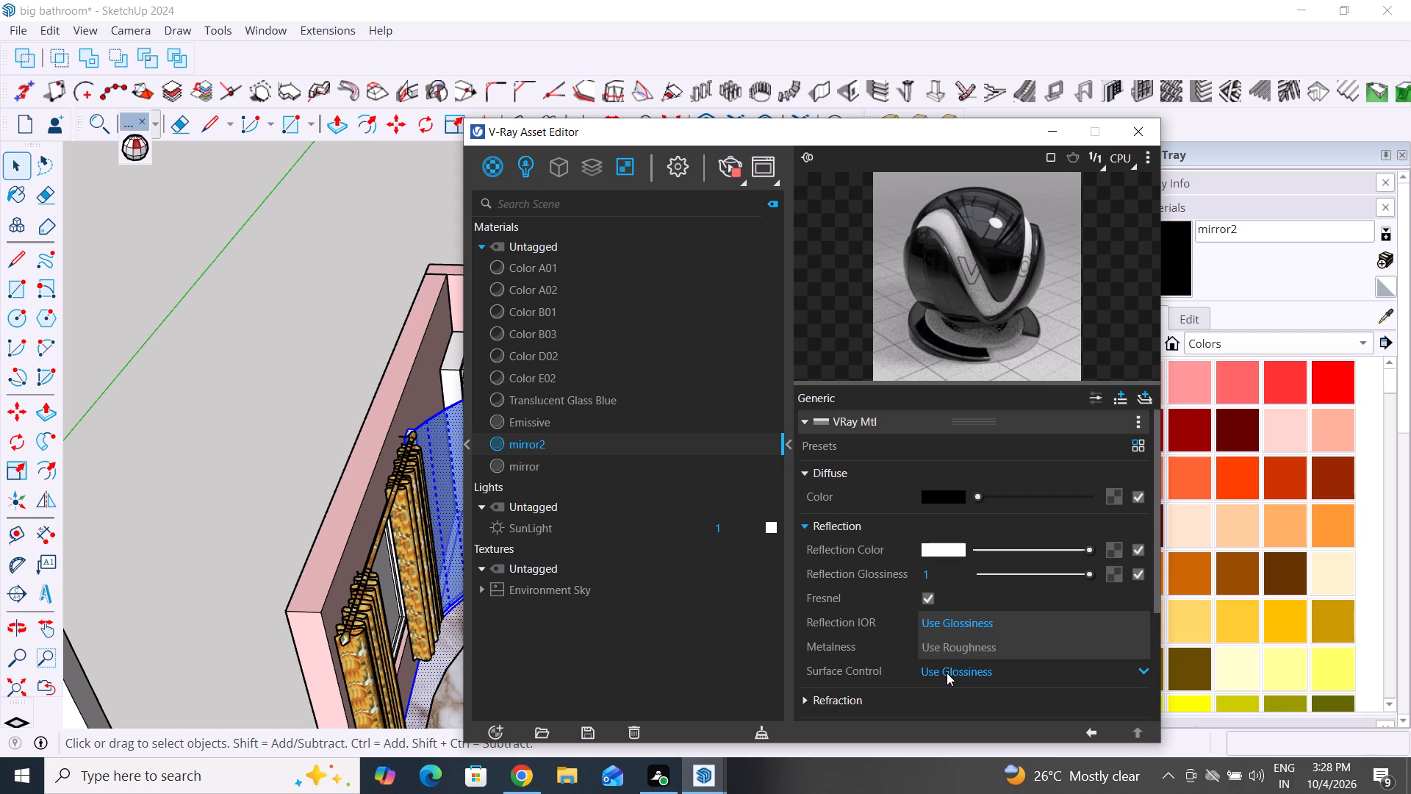
pyautogui.click(962, 649)
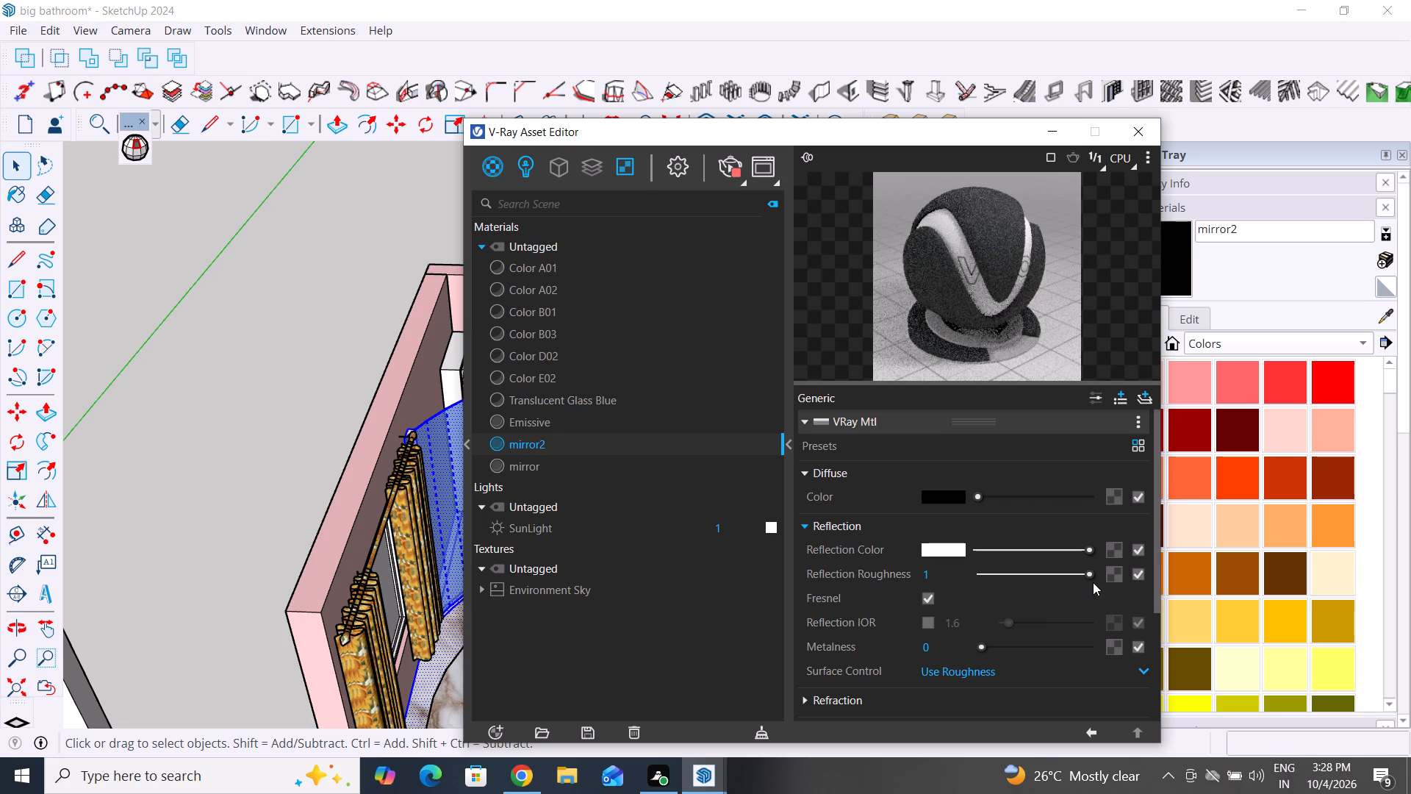
pyautogui.moveTo(1088, 576); pyautogui.dragTo(919, 568)
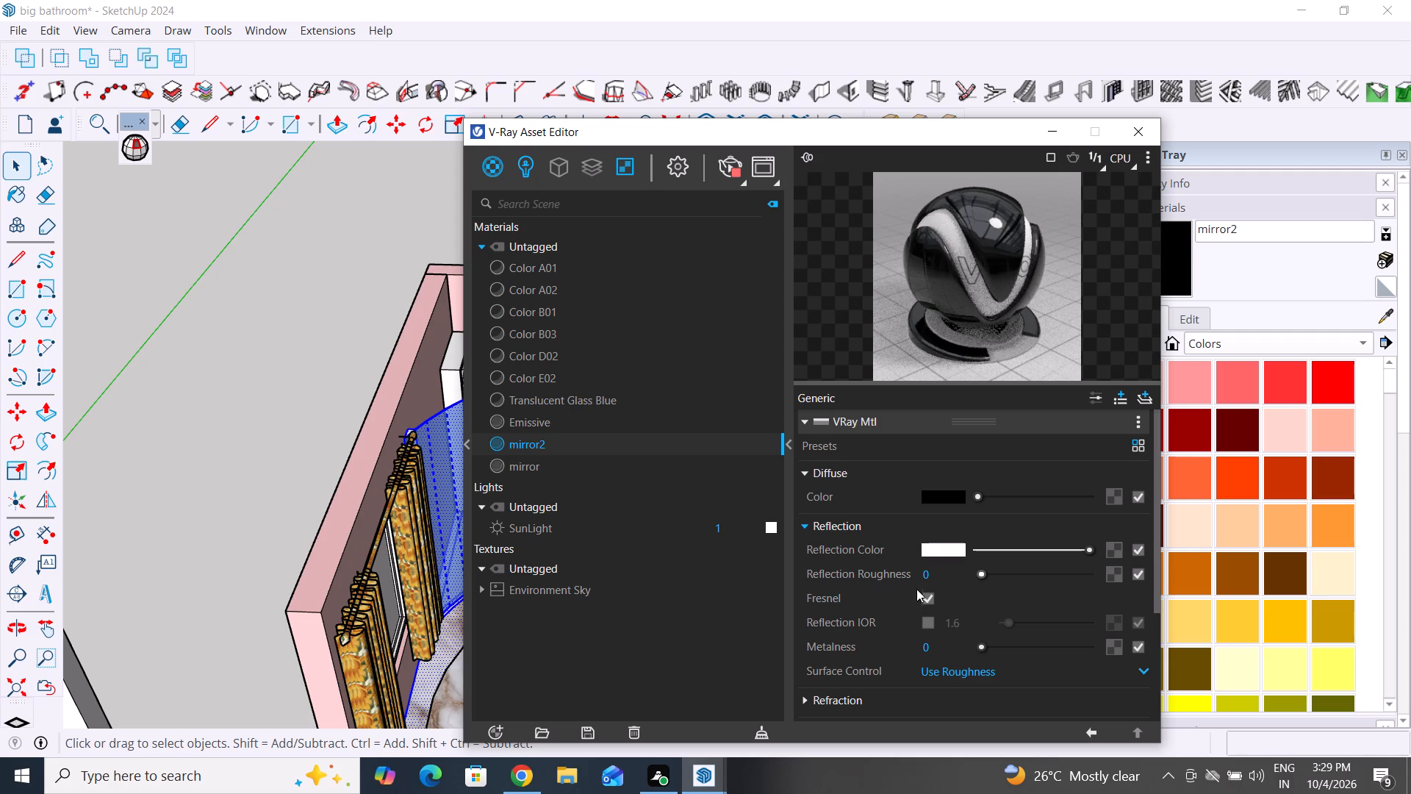
# Enable the separate Reflection IOR for mirror2 and set it to 20.
pyautogui.click(927, 624)
pyautogui.click(966, 623)
pyautogui.press('BackSpace')
pyautogui.press('BackSpace')
pyautogui.write('20')
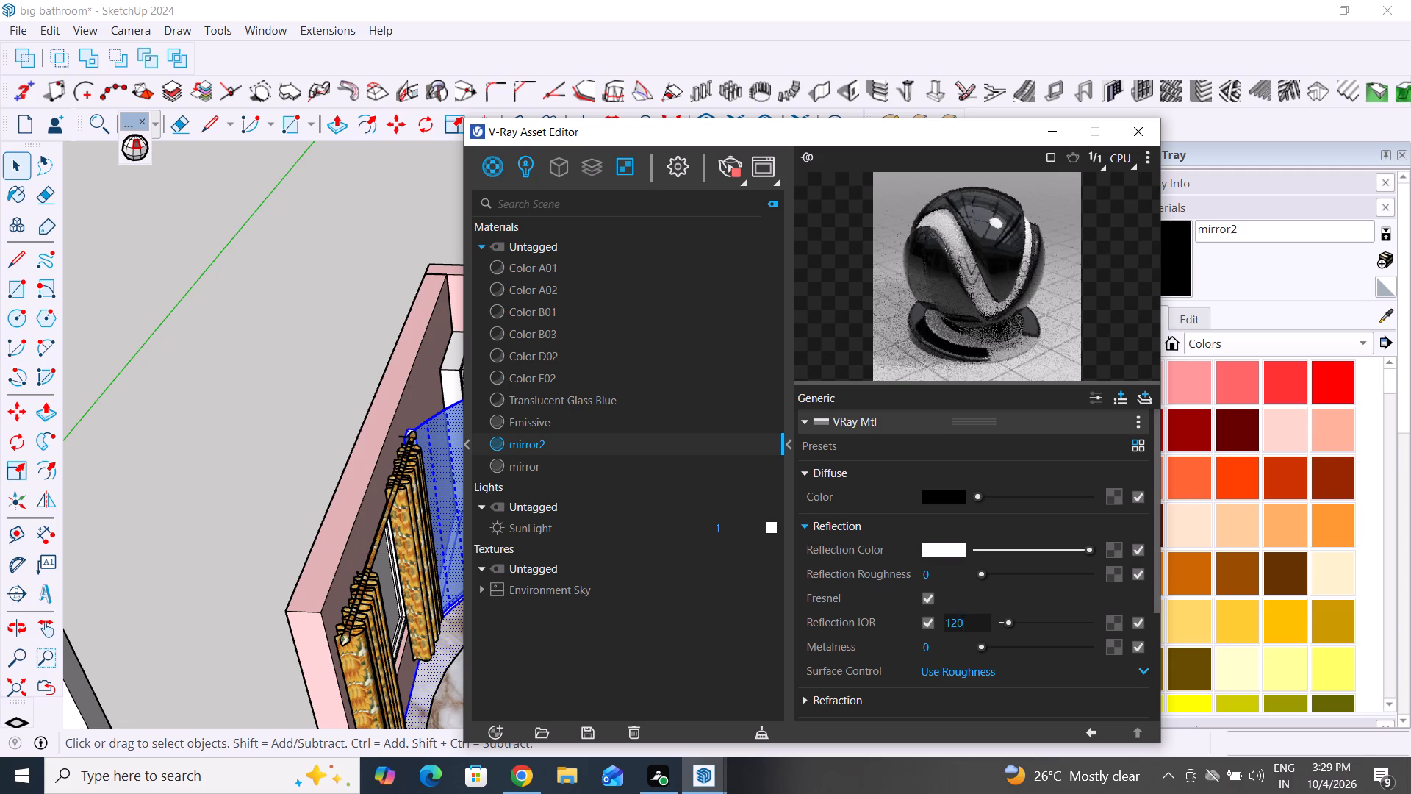
pyautogui.press('BackSpace')
pyautogui.press('BackSpace')
pyautogui.press('BackSpace')
pyautogui.write('20')
pyautogui.press('Return')
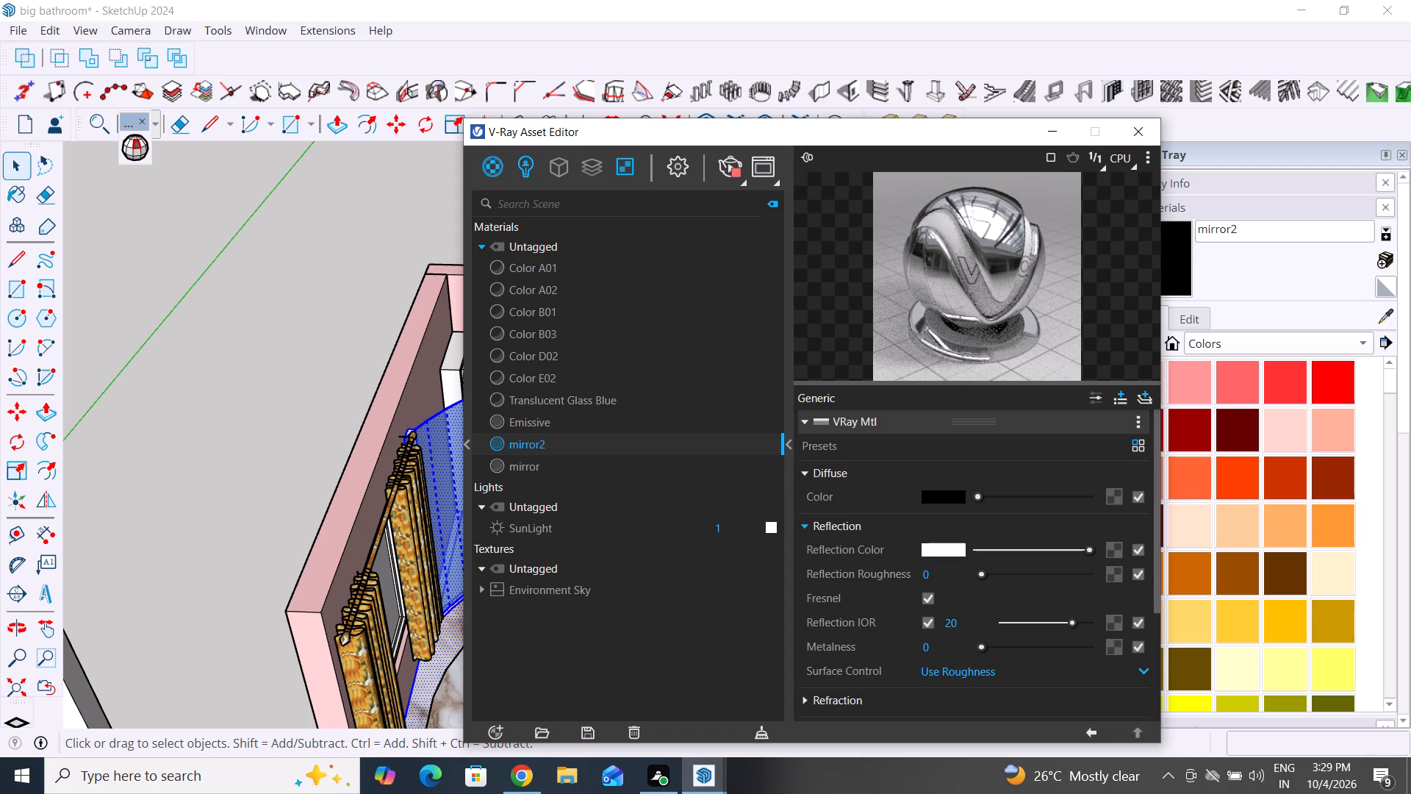
# Apply the mirror2 material to the selected curved partition geometry, and clear the selection.
pyautogui.rightClick(622, 448)
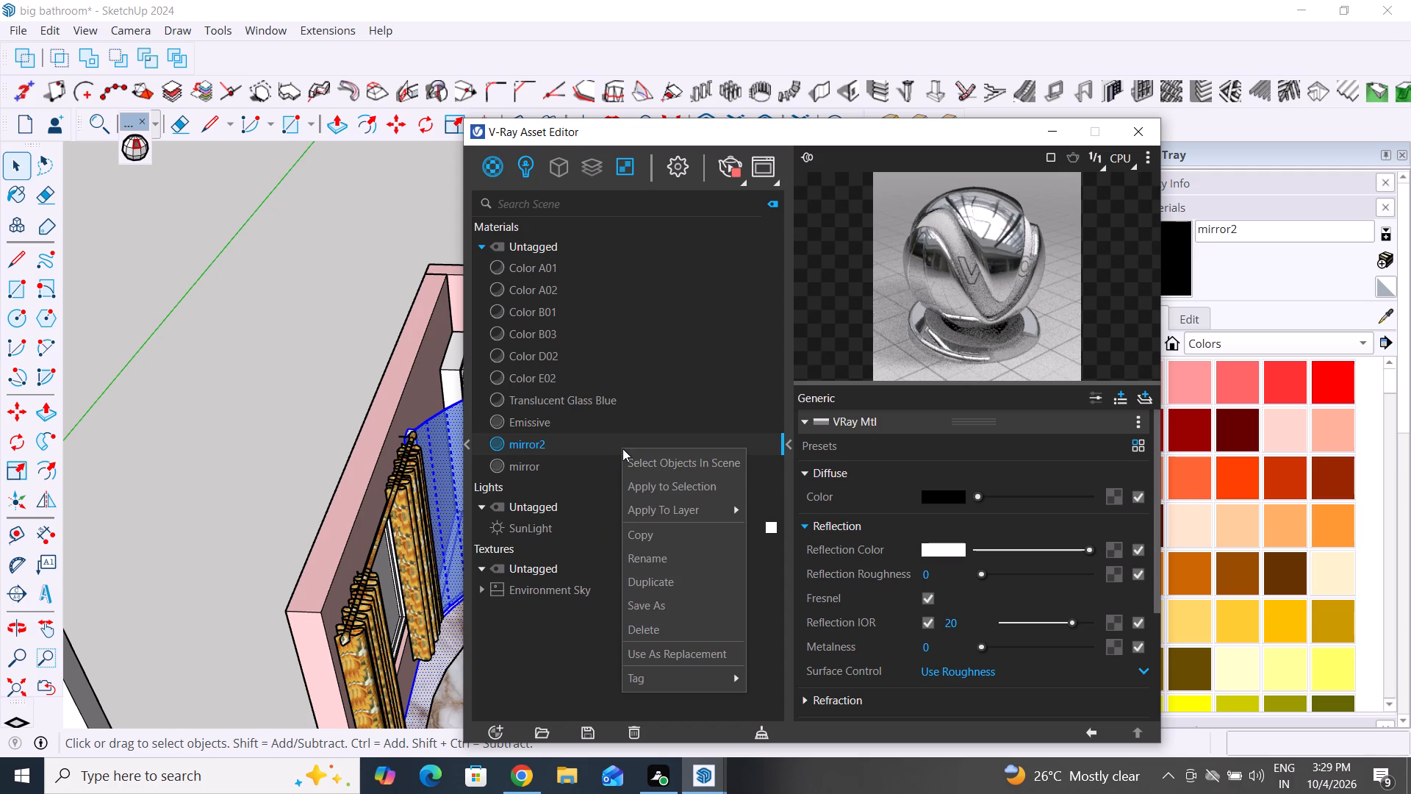
pyautogui.click(682, 491)
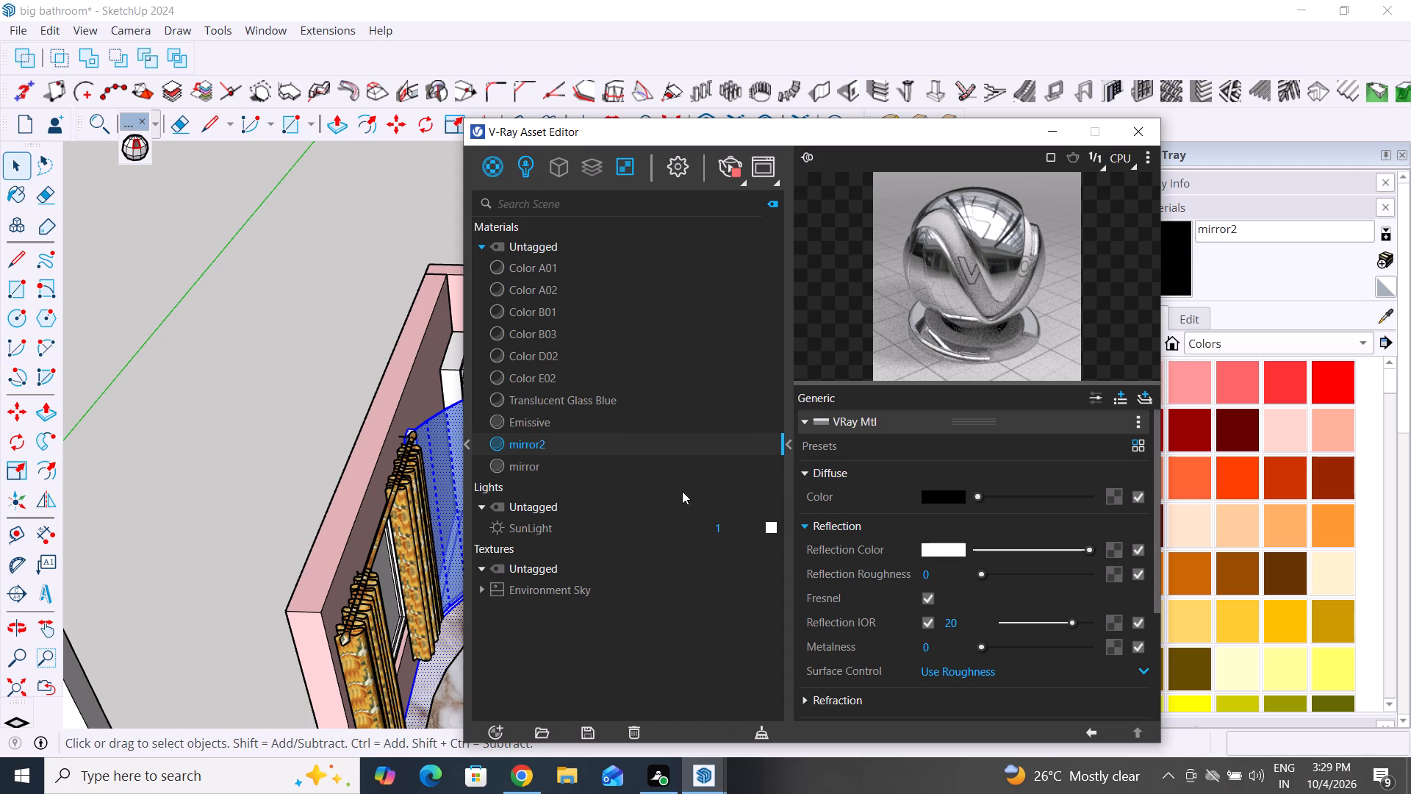
pyautogui.rightClick(676, 443)
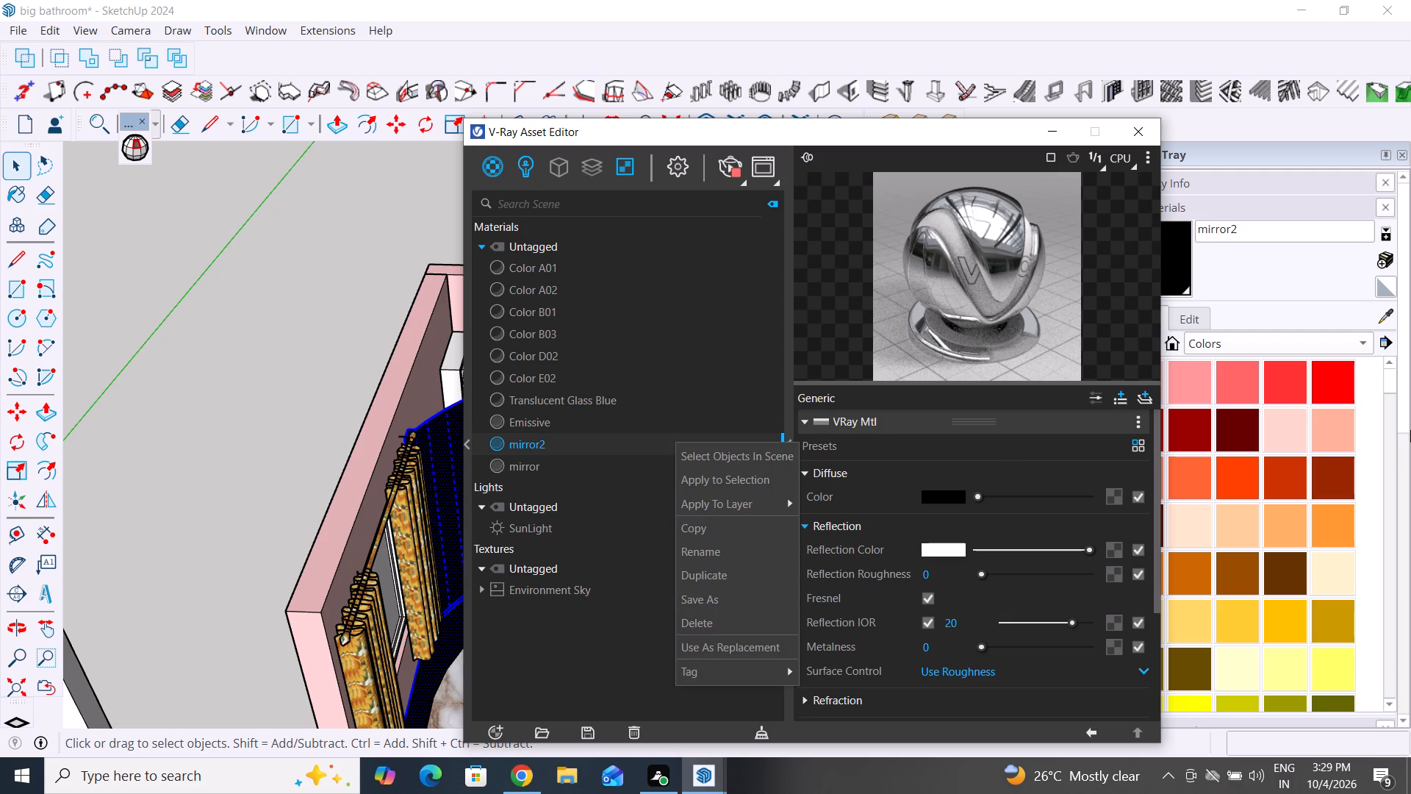
pyautogui.click(273, 334)
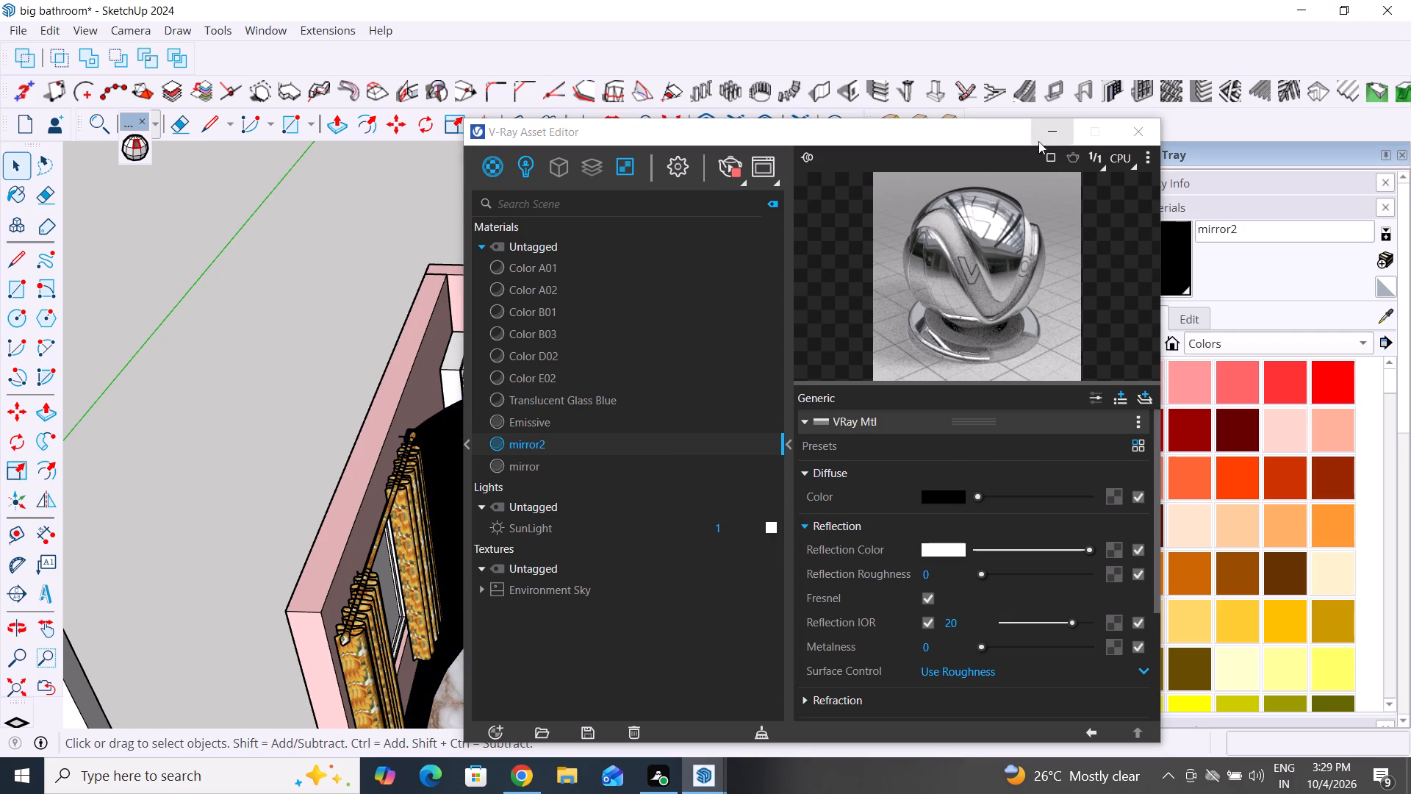
# Close the V-Ray Asset Editor and undo the mirror2 material application that blackened the curved partition and floor.
pyautogui.click(1132, 127)
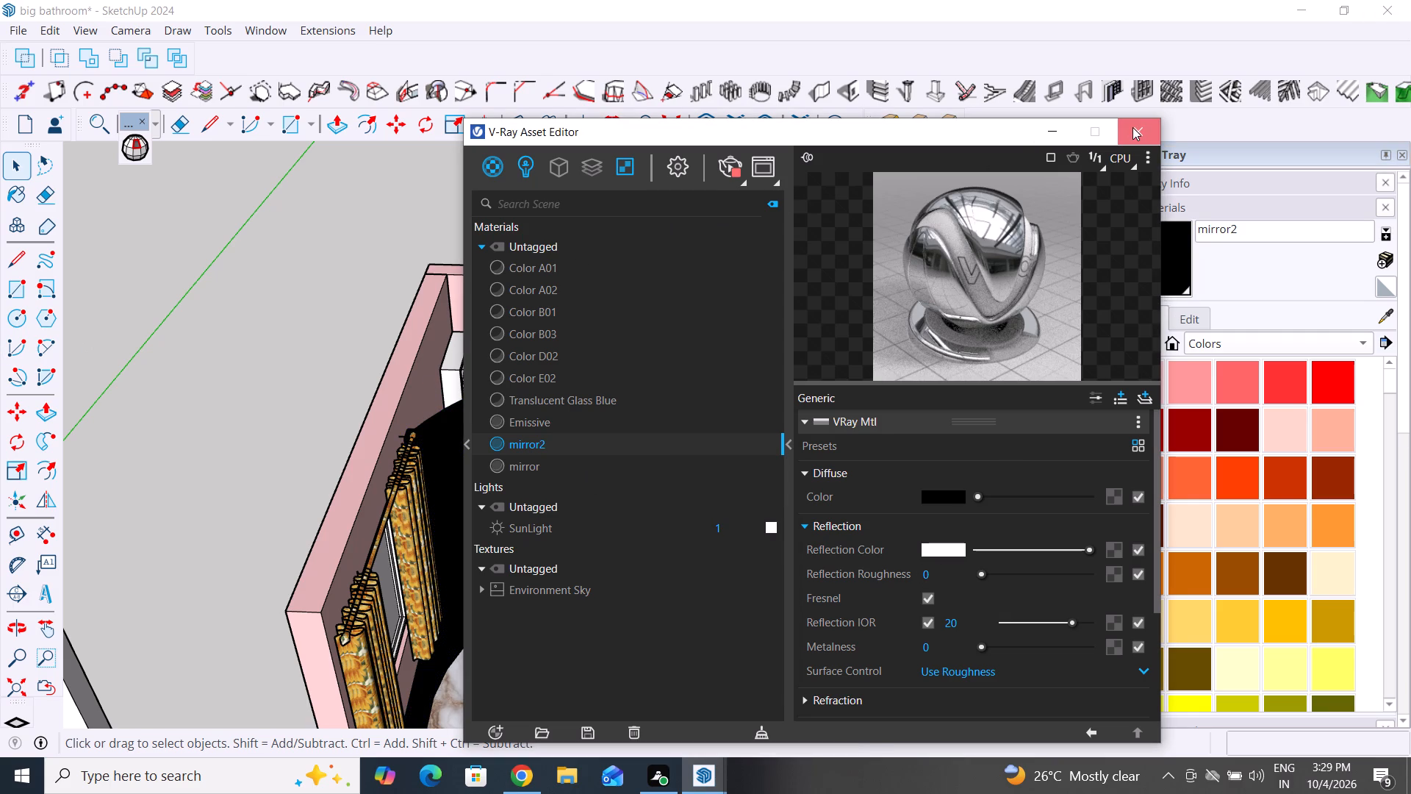
pyautogui.click(1045, 330)
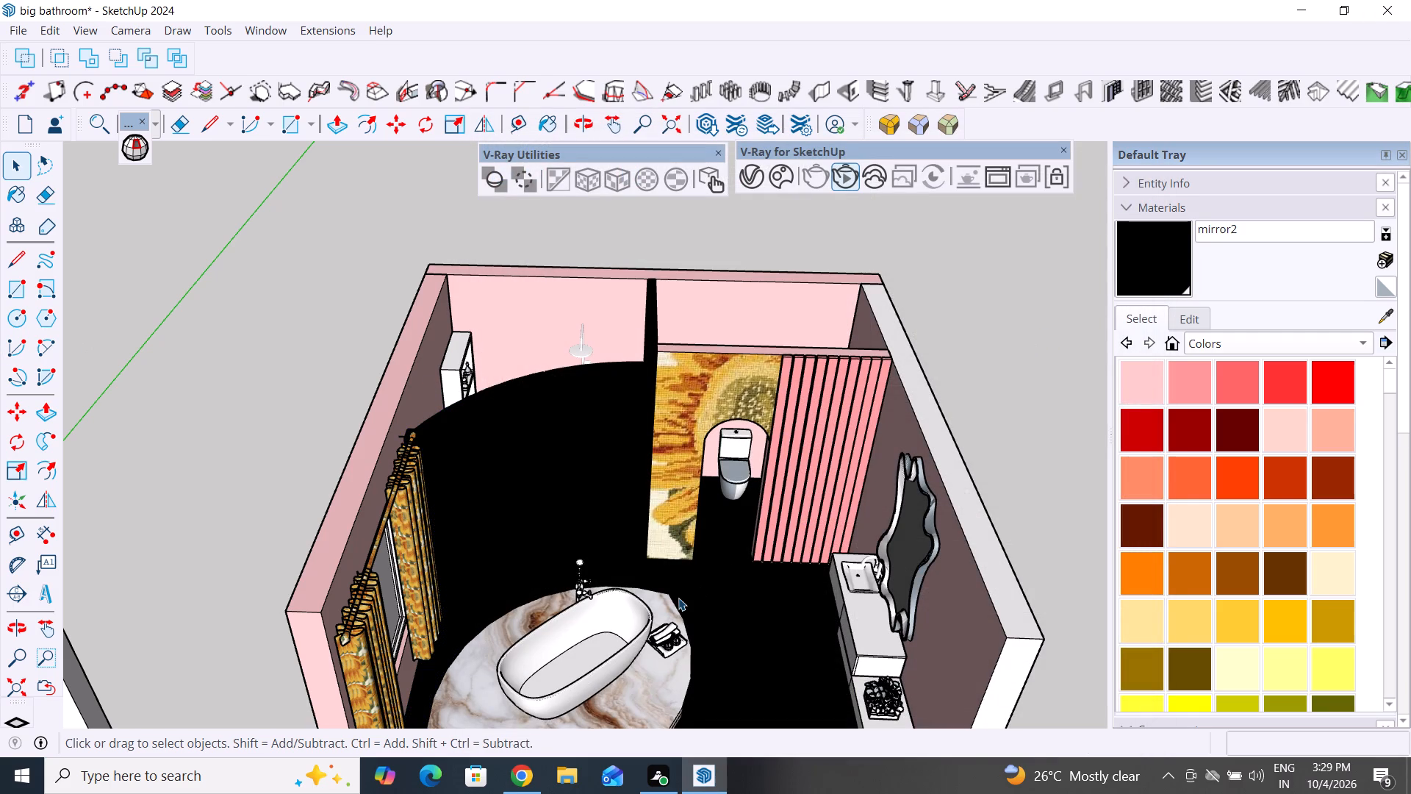
pyautogui.scroll(3, 678, 598)
pyautogui.scroll(-5, 678, 598)
pyautogui.moveTo(684, 608); pyautogui.dragTo(616, 456, button='middle')
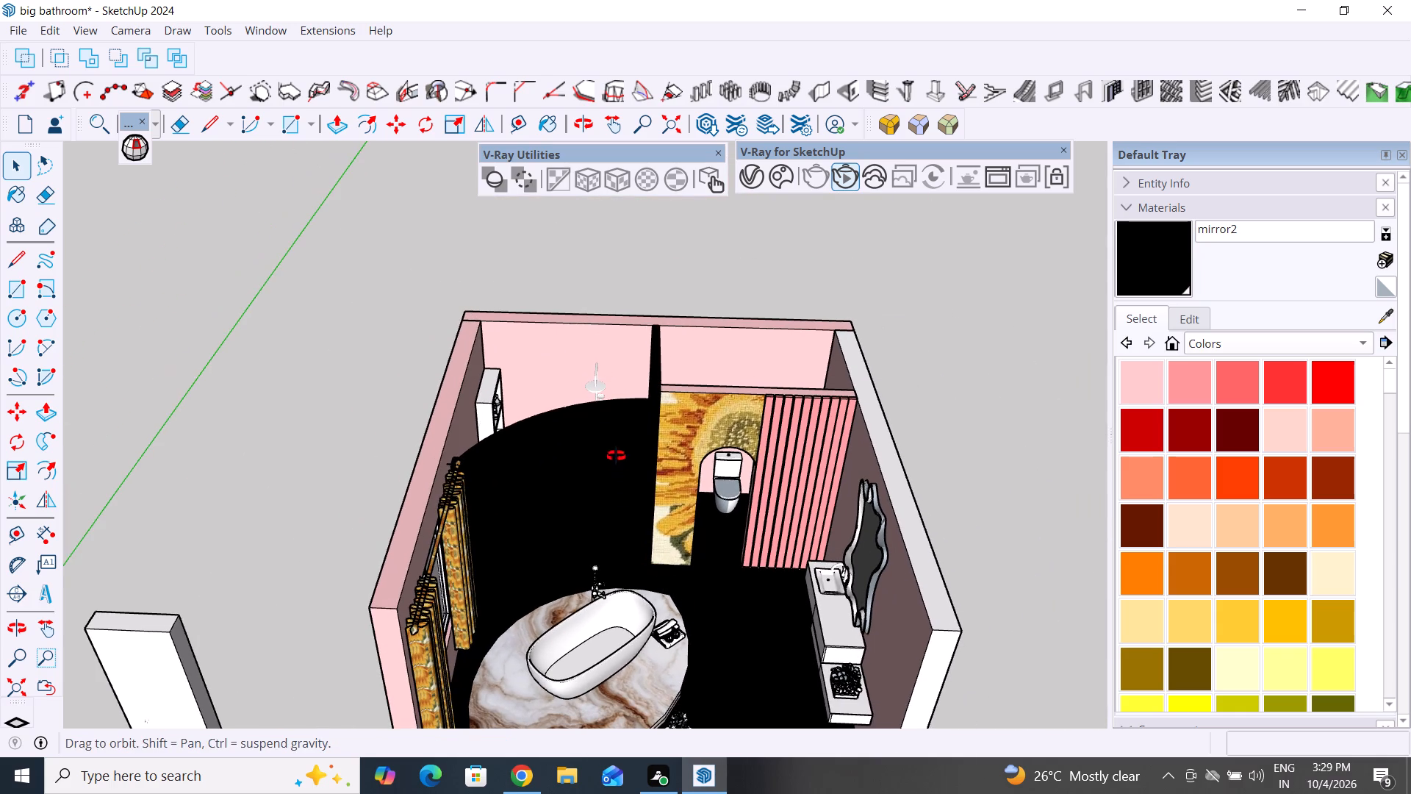
pyautogui.moveTo(616, 456); pyautogui.dragTo(605, 420, button='middle')
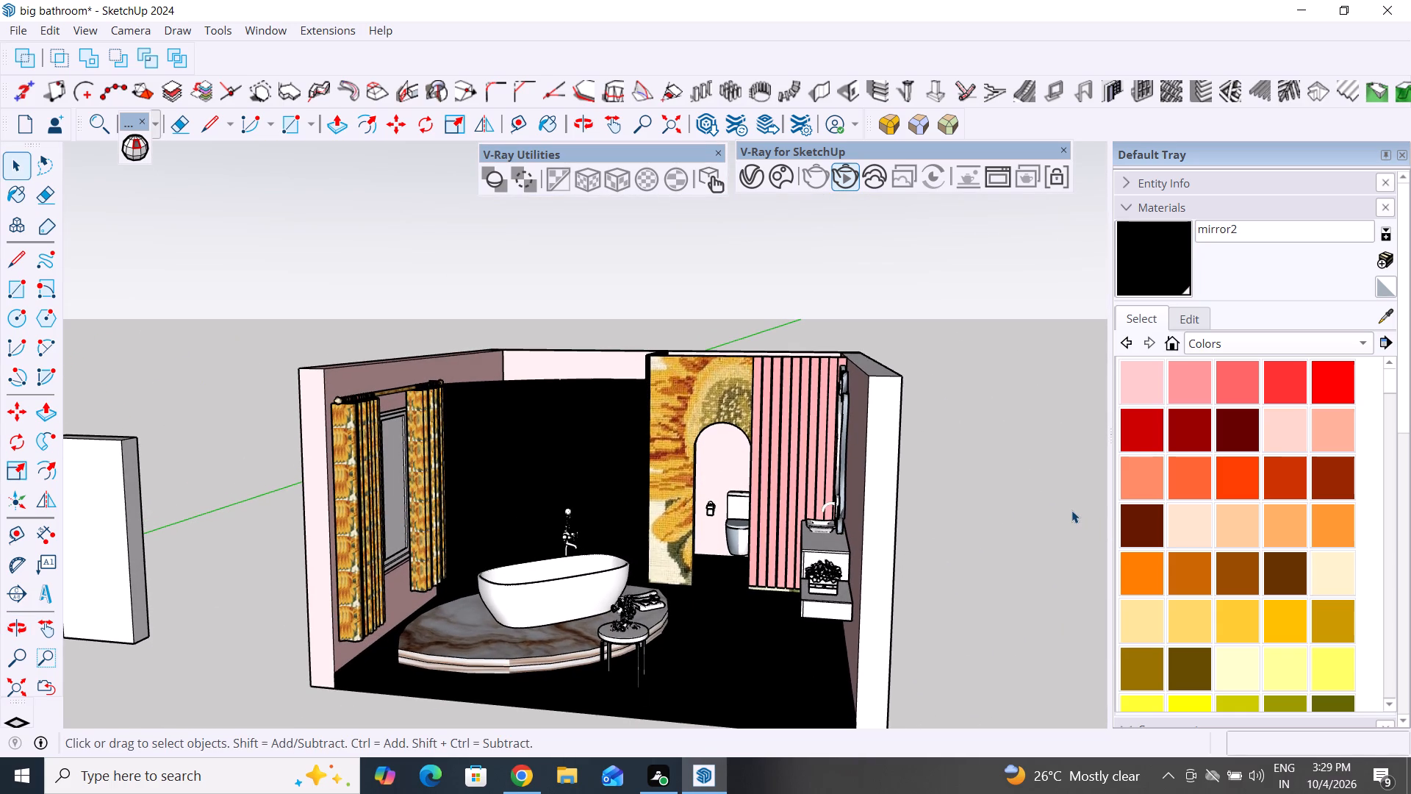
pyautogui.hotkey('ctrl', 'z')
pyautogui.hotkey('ctrl', 'z')
# Move the freestanding white block outside the room from its lower front corner toward the bathroom's open front.
pyautogui.scroll(-3, 965, 597)
pyautogui.moveTo(783, 490); pyautogui.dragTo(799, 589, button='middle')
pyautogui.moveTo(758, 580); pyautogui.dragTo(797, 545, button='middle')
pyautogui.click(188, 570)
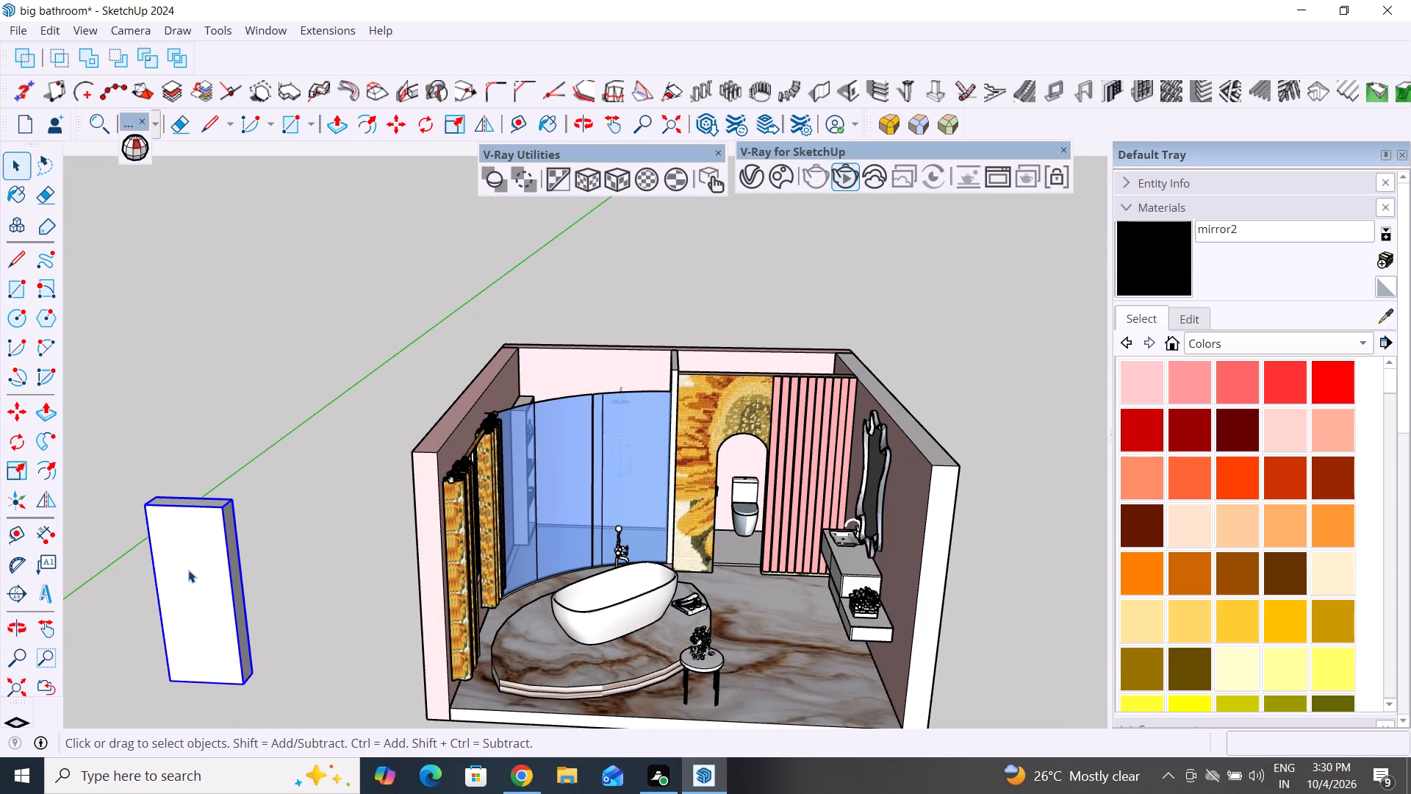
pyautogui.scroll(3, 342, 562)
pyautogui.scroll(-2, 307, 571)
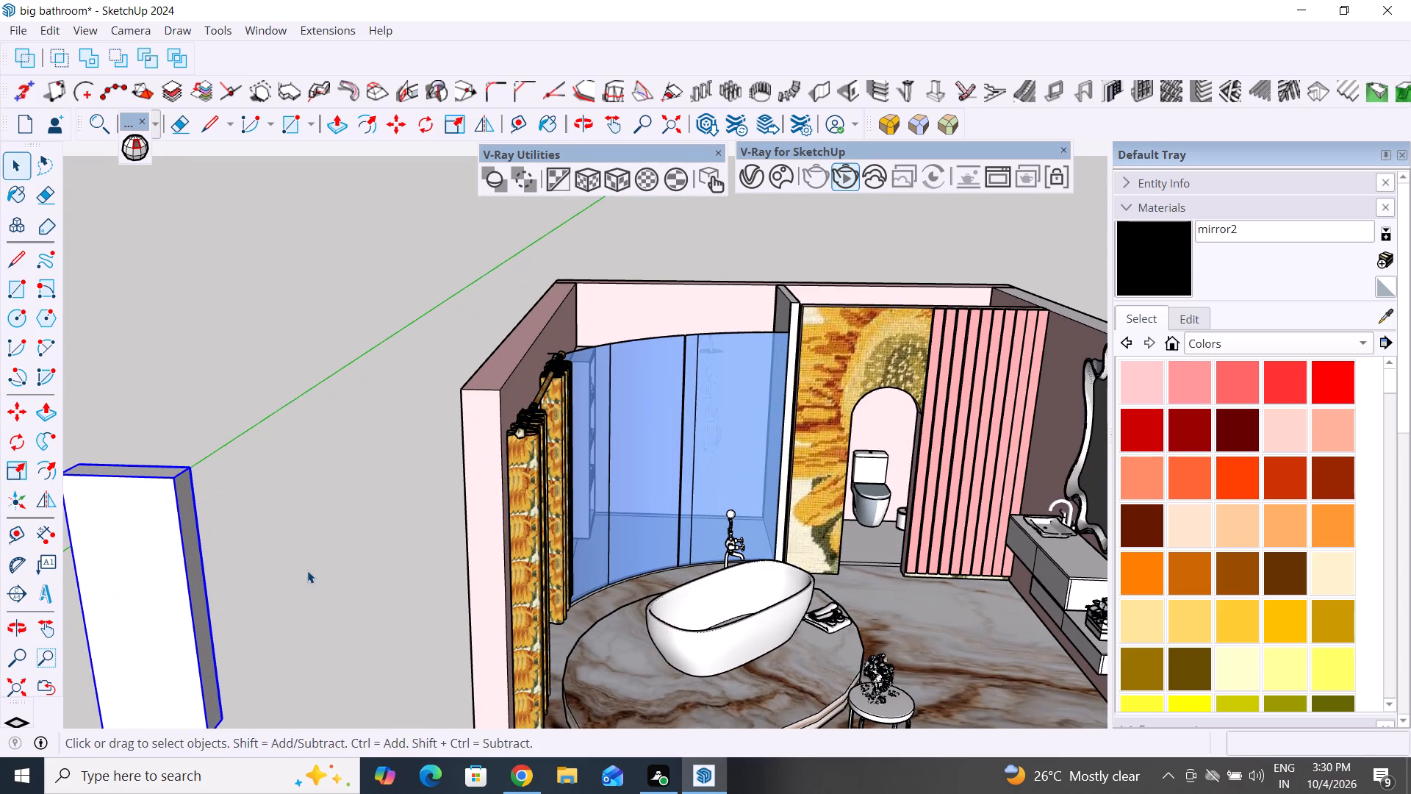
pyautogui.press('m')
pyautogui.scroll(-6, 316, 528)
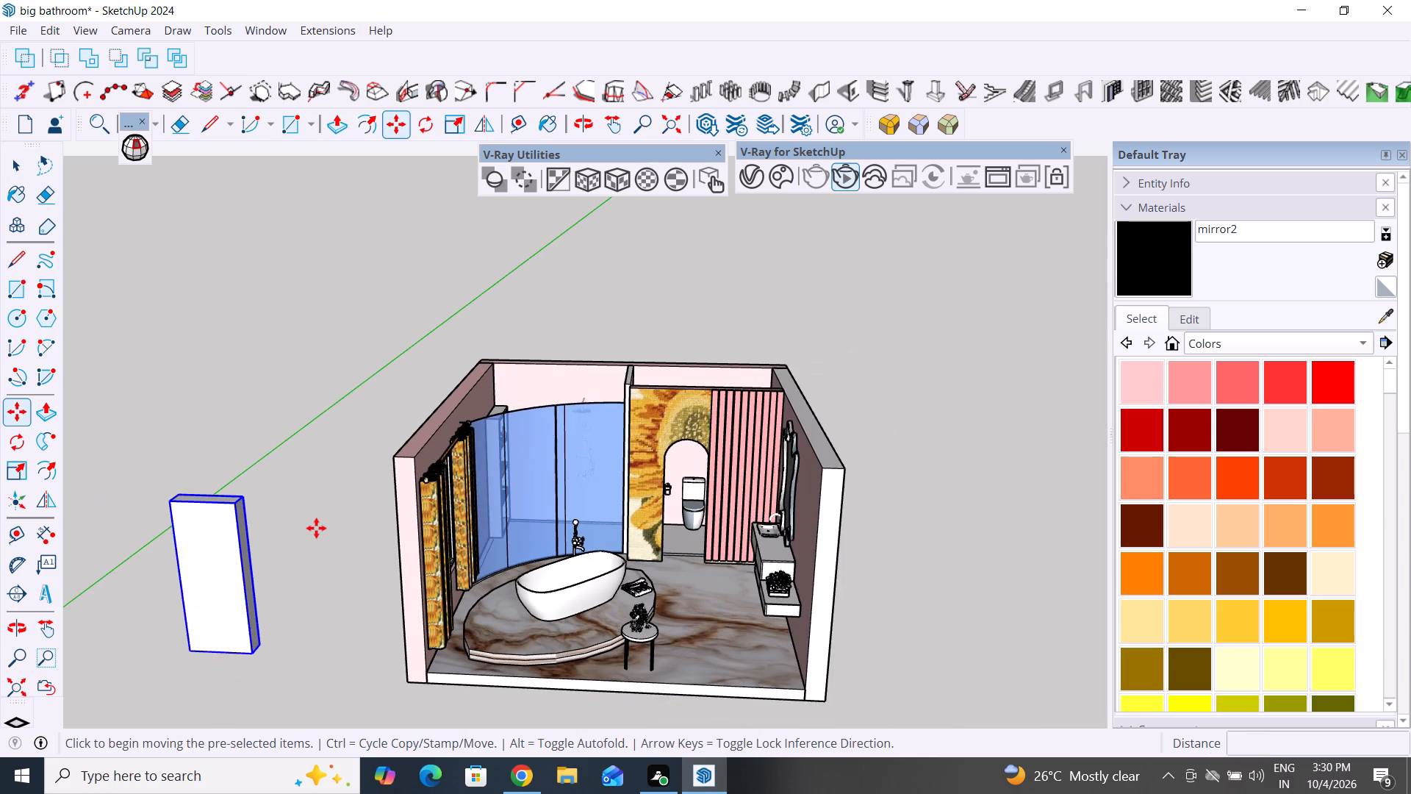
pyautogui.click(186, 648)
pyautogui.scroll(-14, 533, 613)
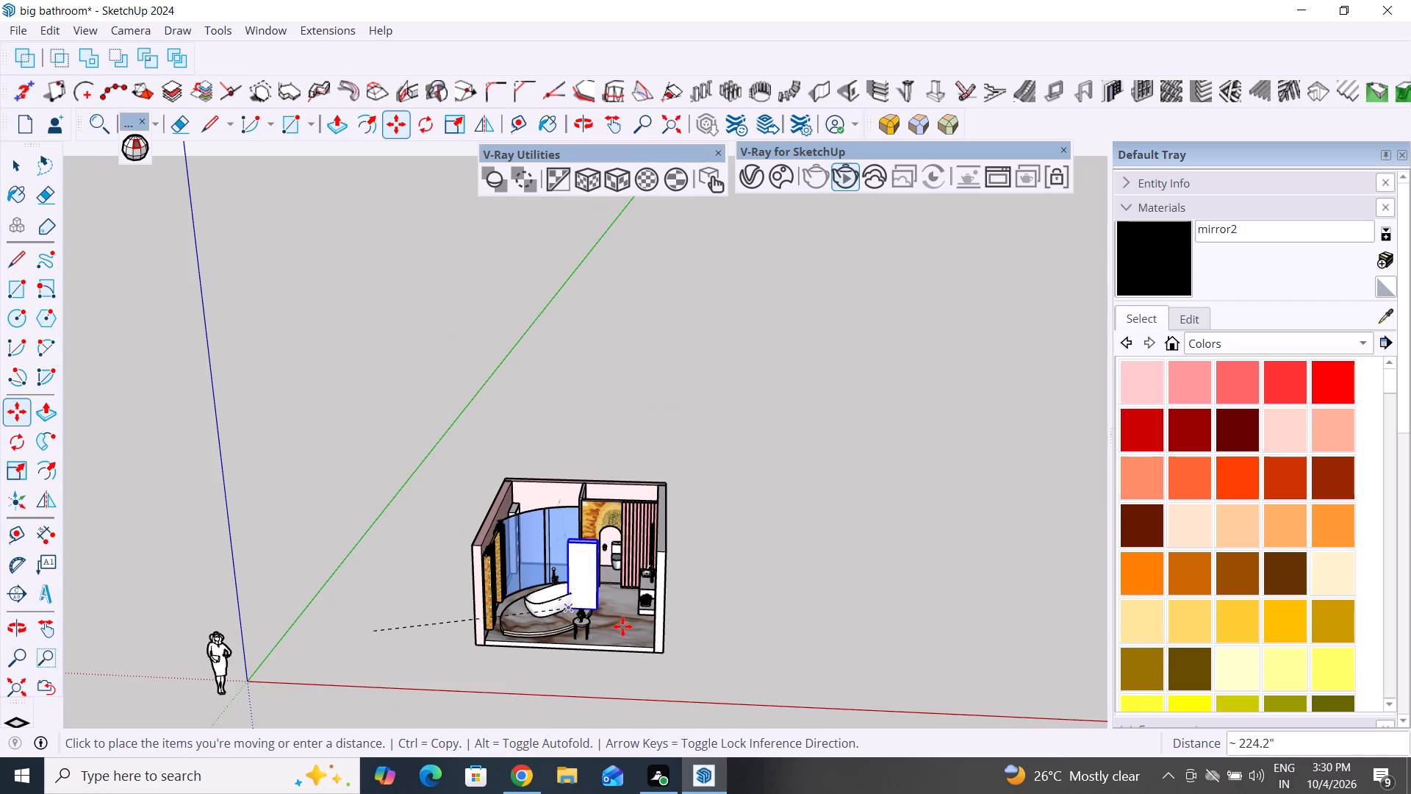
pyautogui.scroll(7, 624, 626)
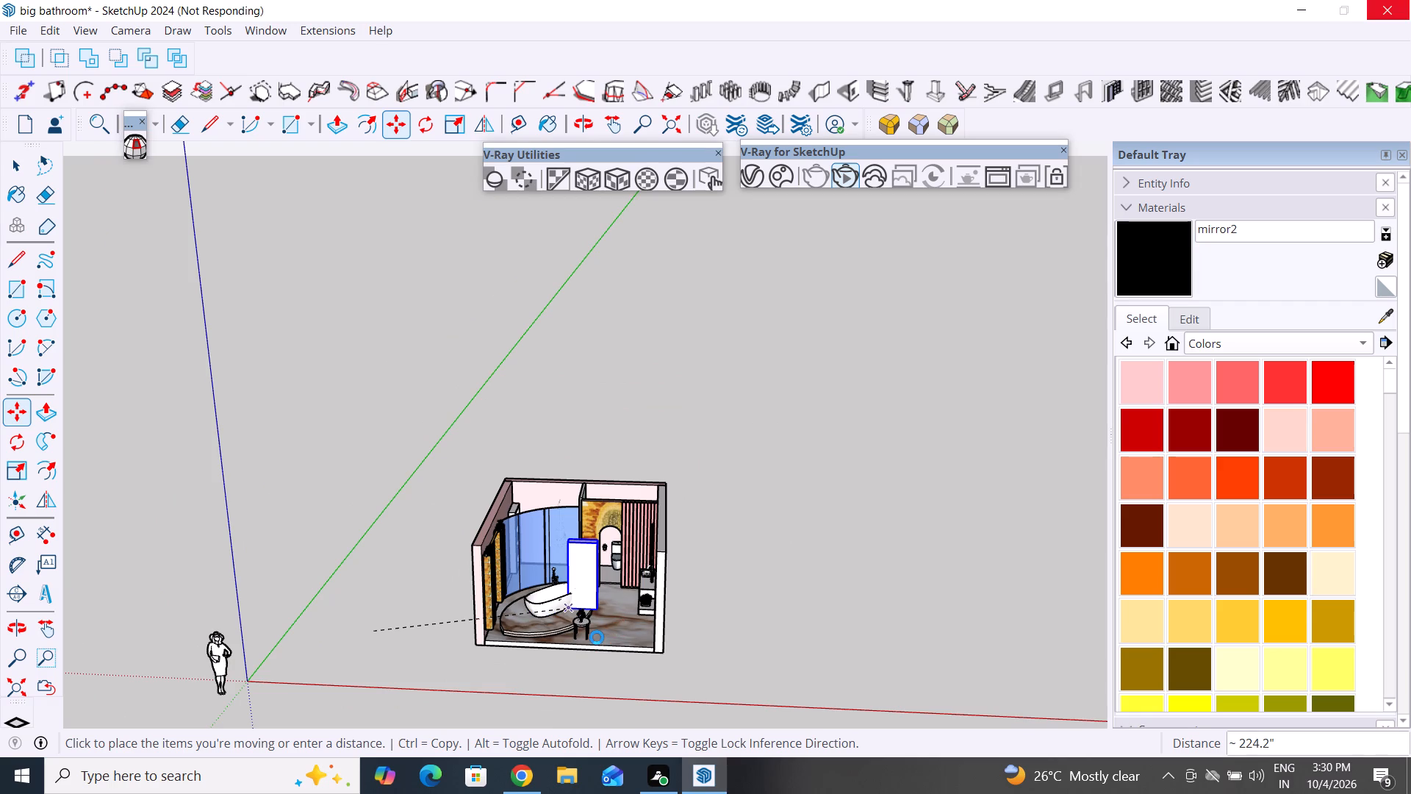
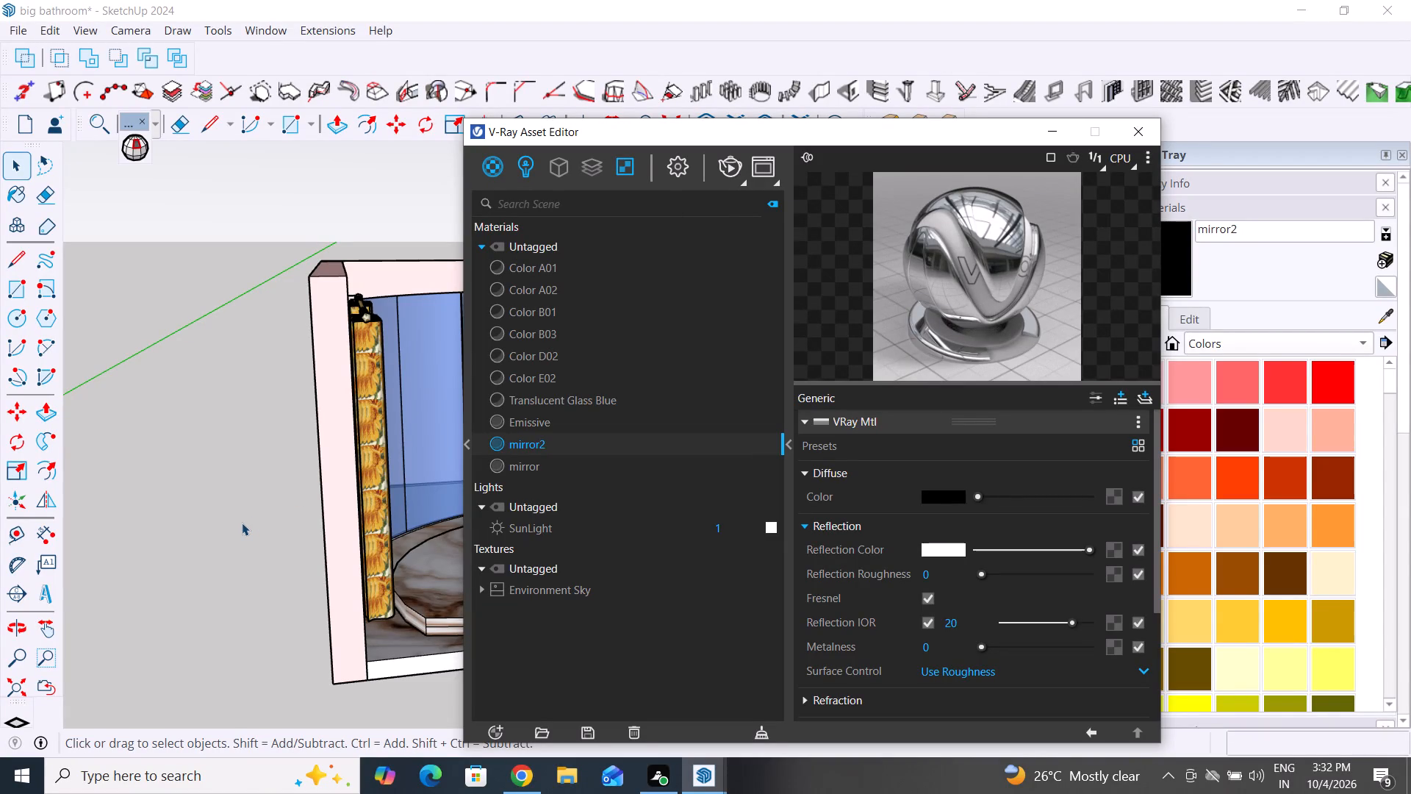
# Start a standard, non-interactive V-Ray render of the bathroom scene from the current view.
pyautogui.click(744, 182)
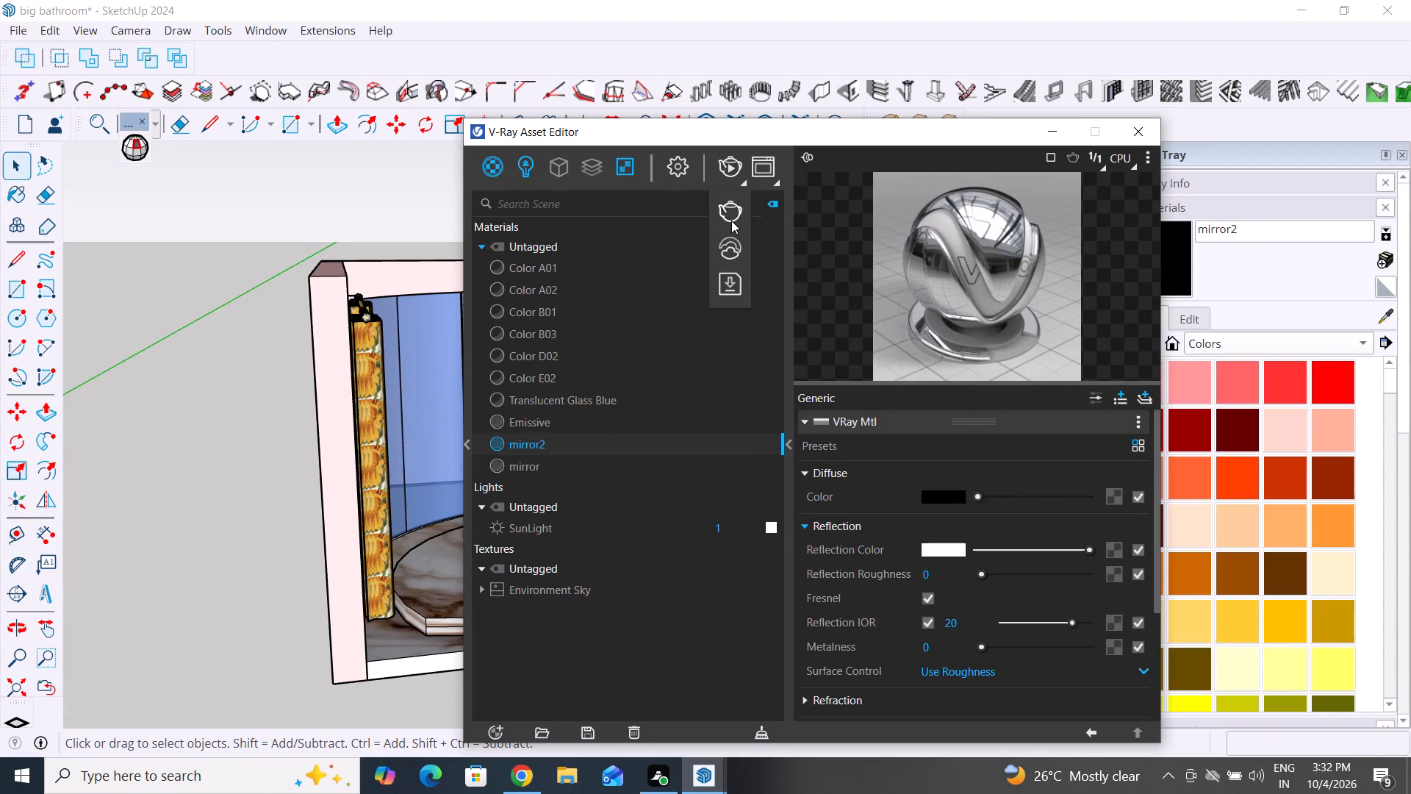
pyautogui.click(731, 221)
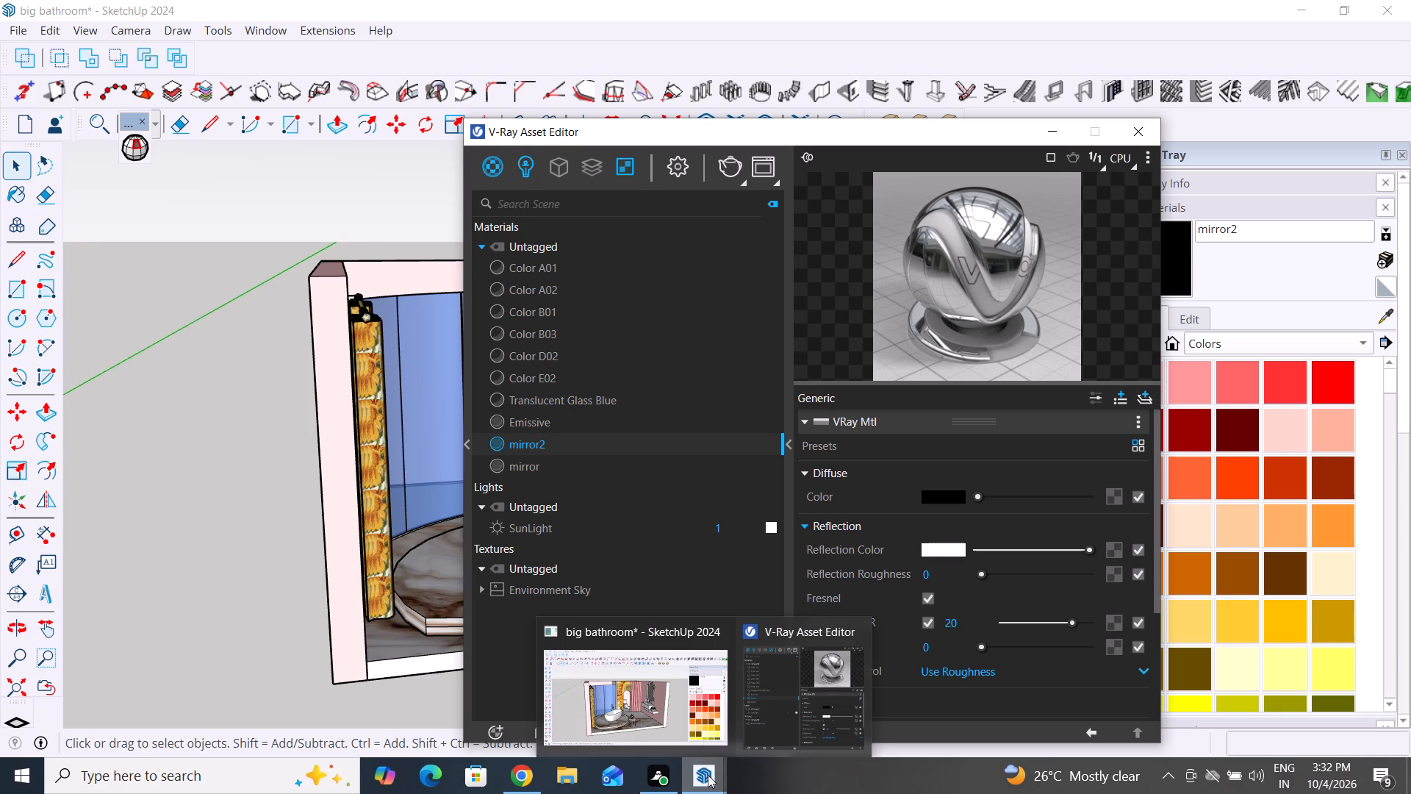
pyautogui.click(265, 652)
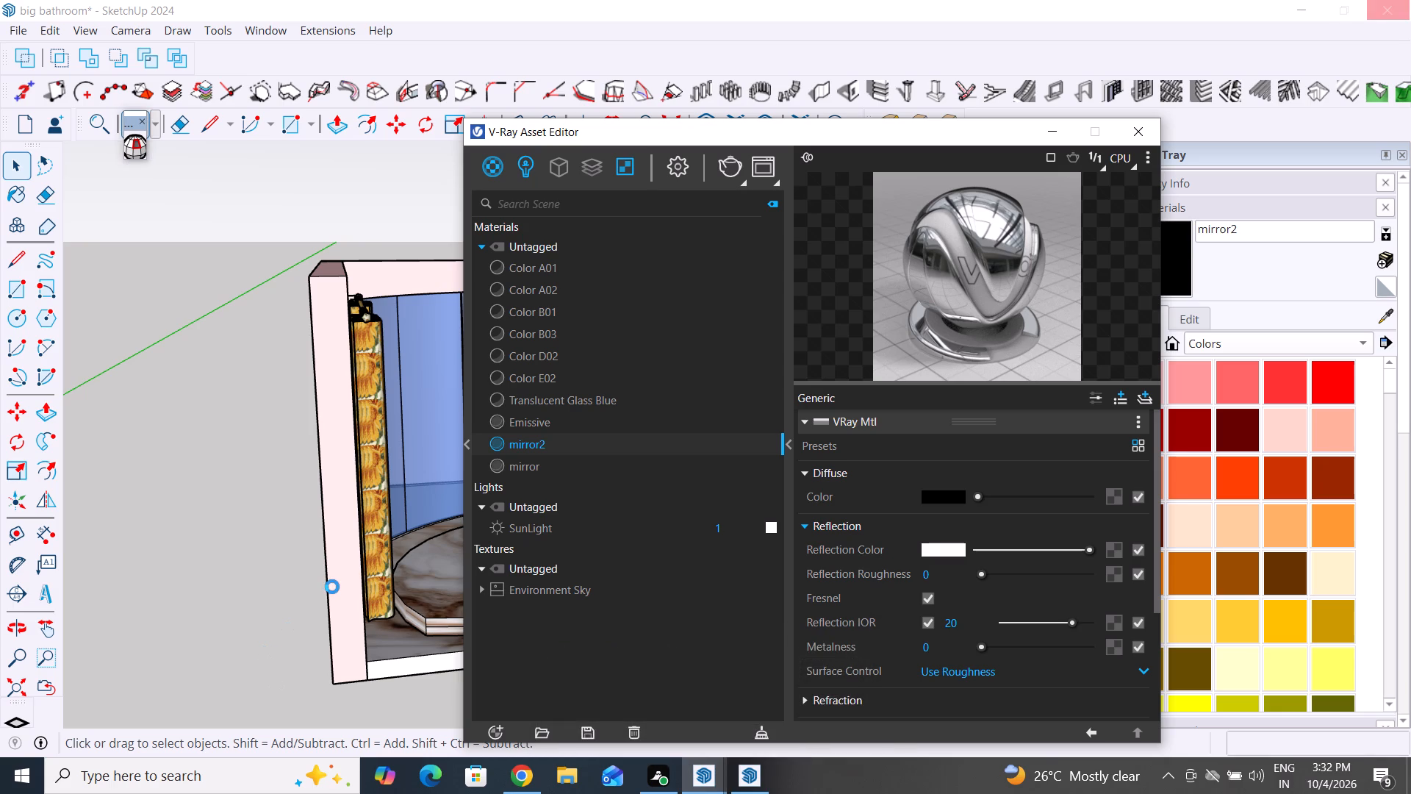
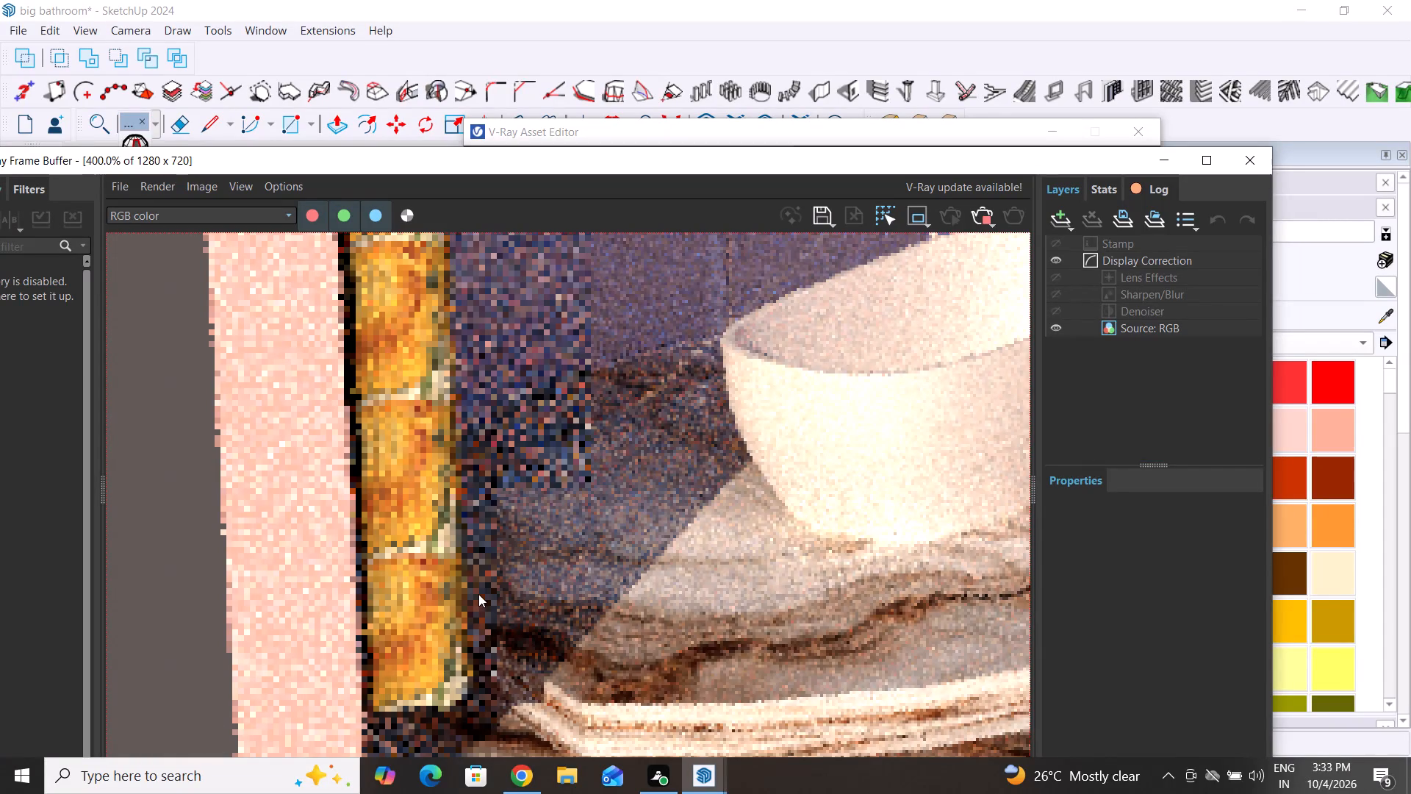
# Inspect the in-progress bathroom render, checking the wall, sunflower panel, marble floor and fixture finishes up close and across the whole frame.
pyautogui.scroll(-3, 478, 594)
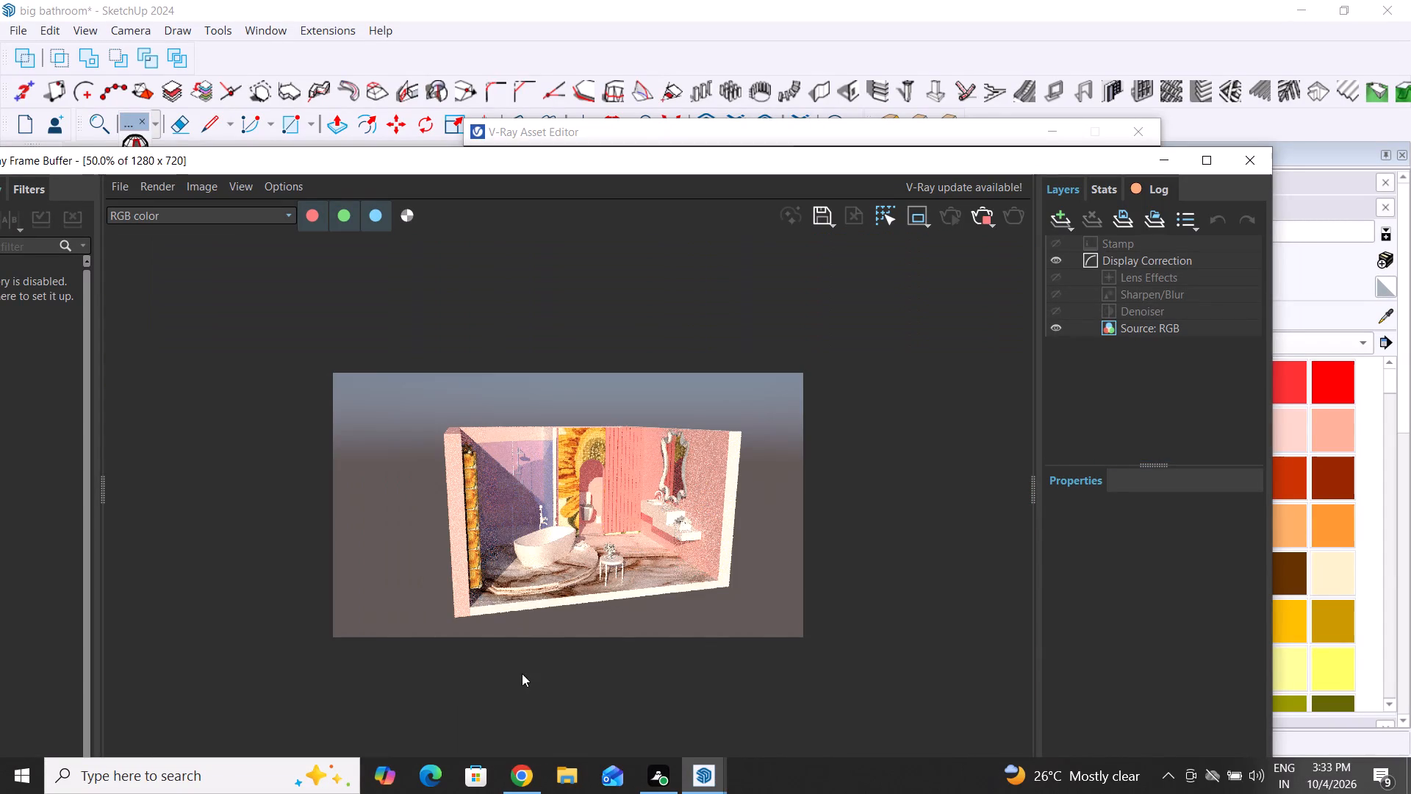
pyautogui.scroll(1, 522, 673)
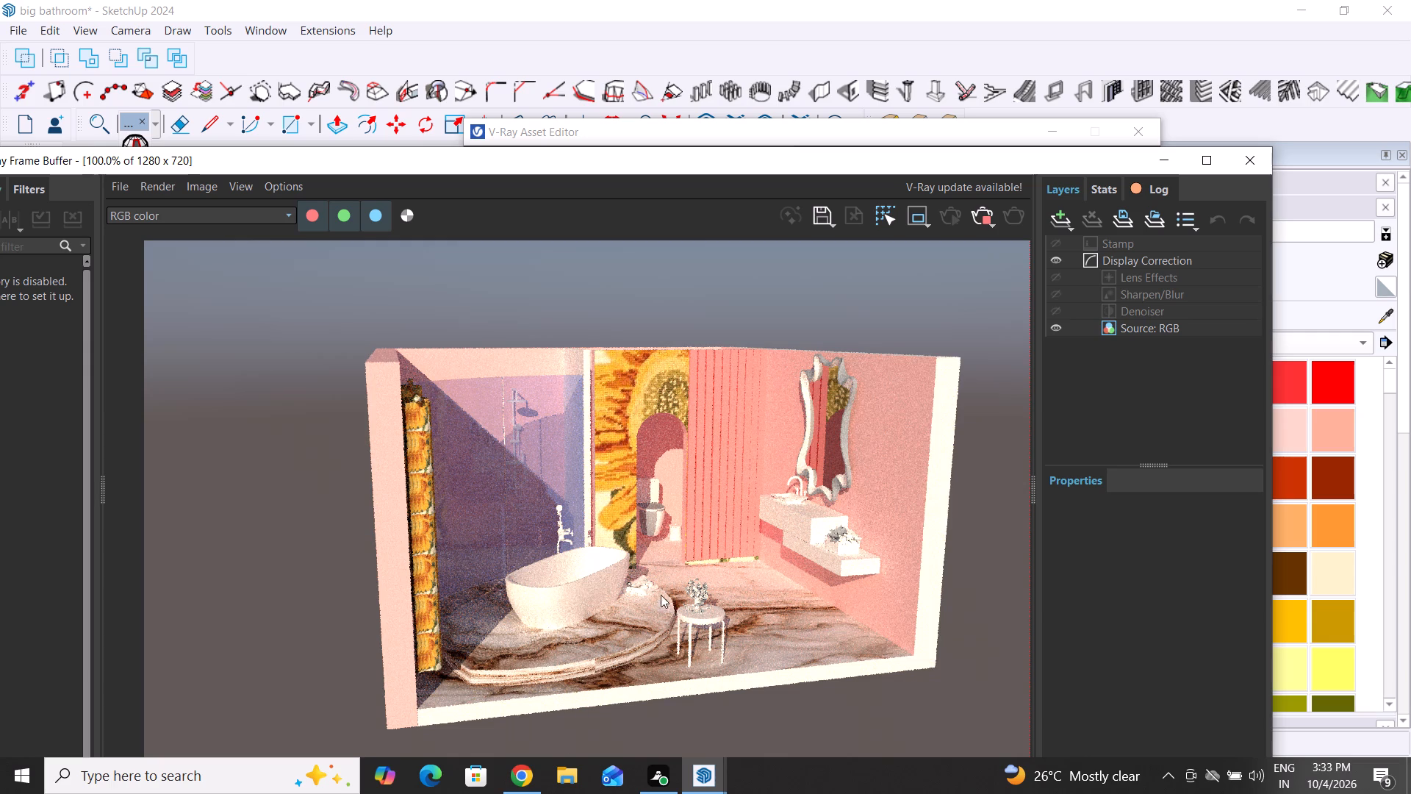
pyautogui.scroll(-1, 693, 561)
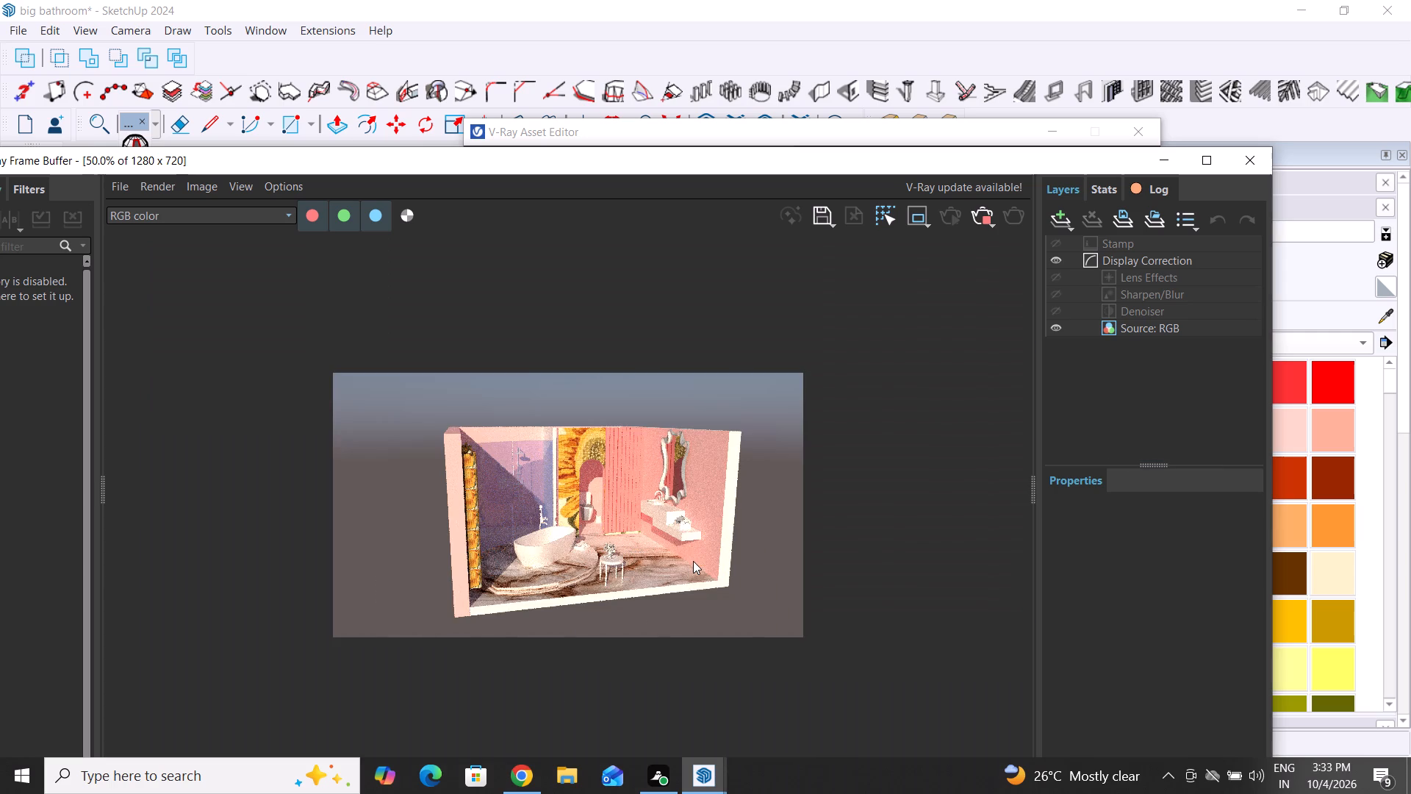
pyautogui.scroll(1, 446, 695)
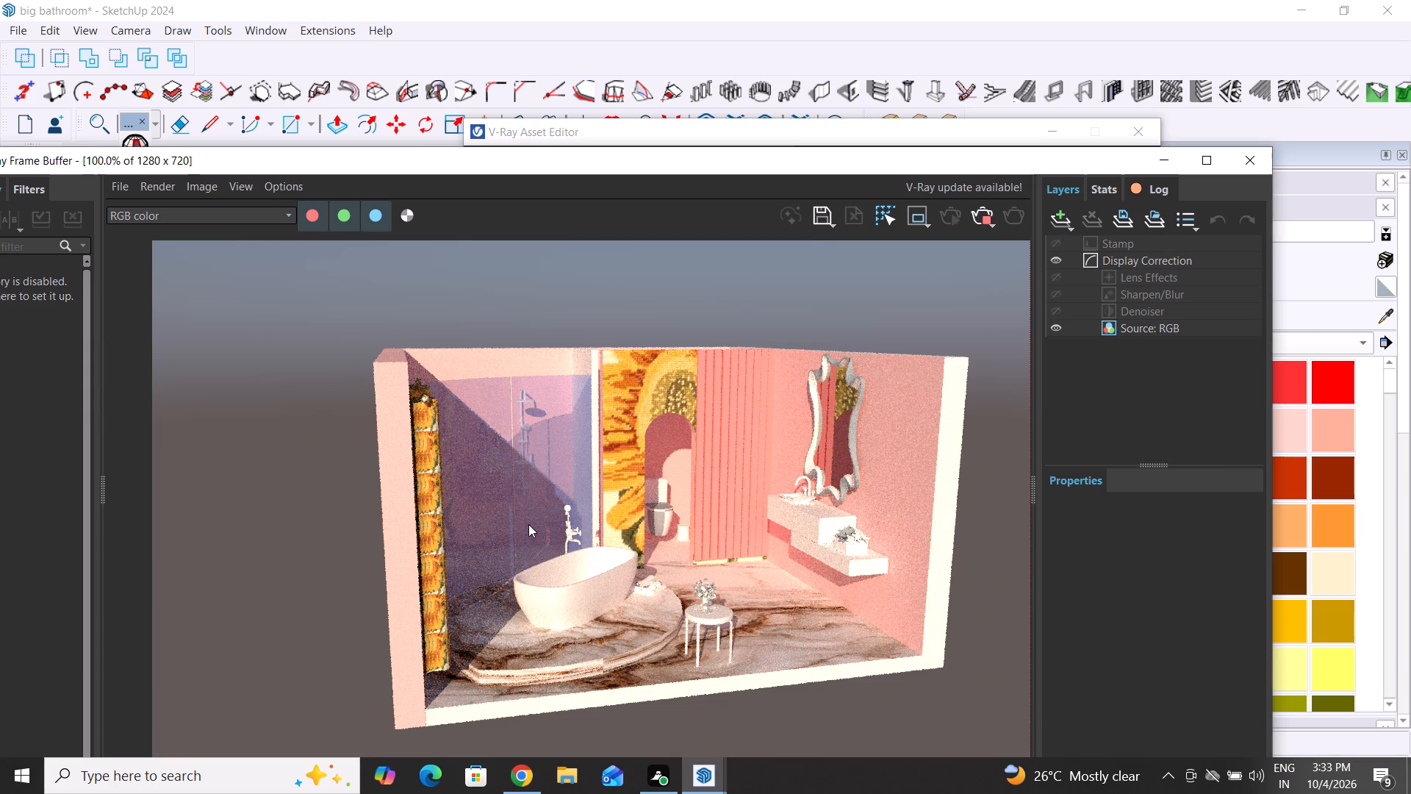
pyautogui.scroll(-2, 528, 524)
pyautogui.scroll(2, 511, 662)
pyautogui.scroll(2, 529, 550)
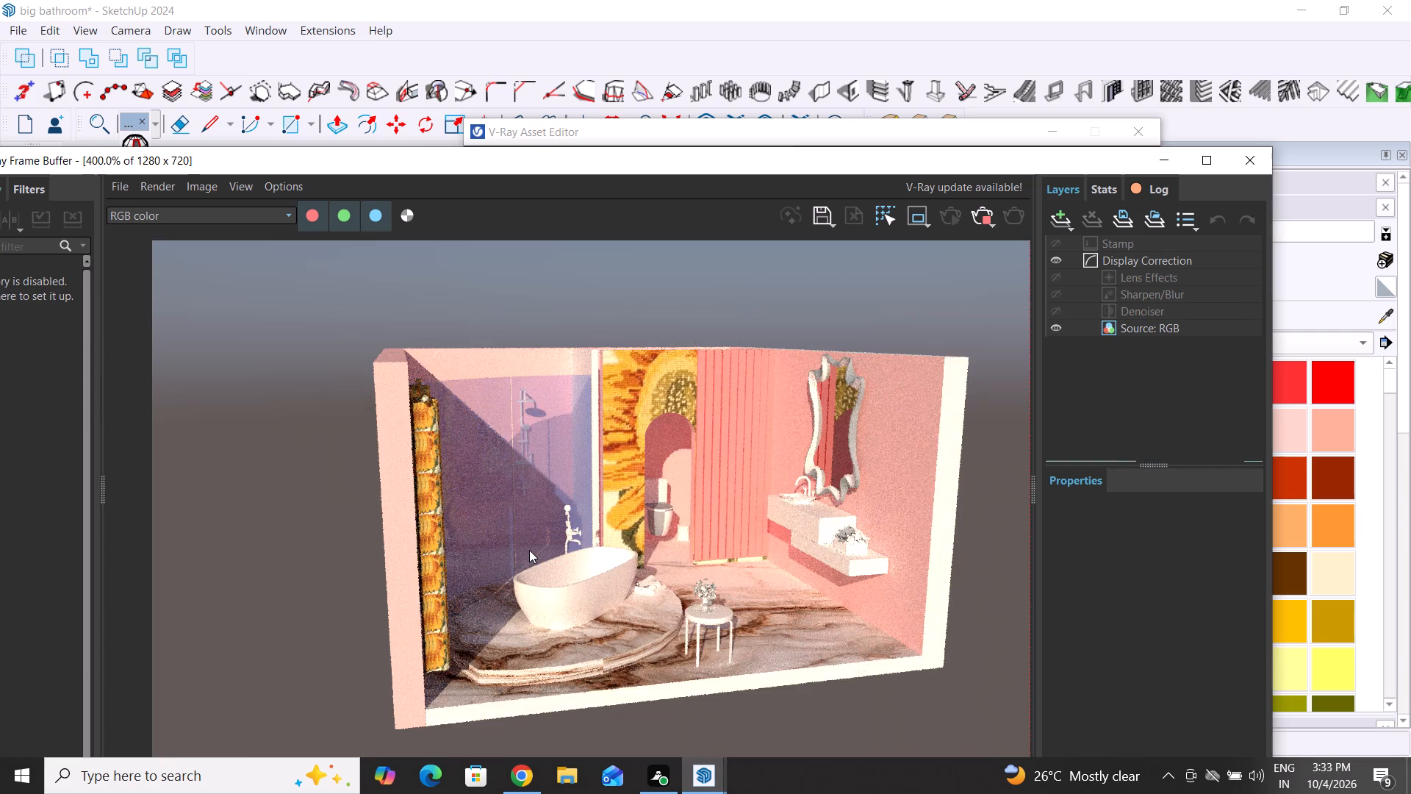
pyautogui.scroll(-2, 529, 550)
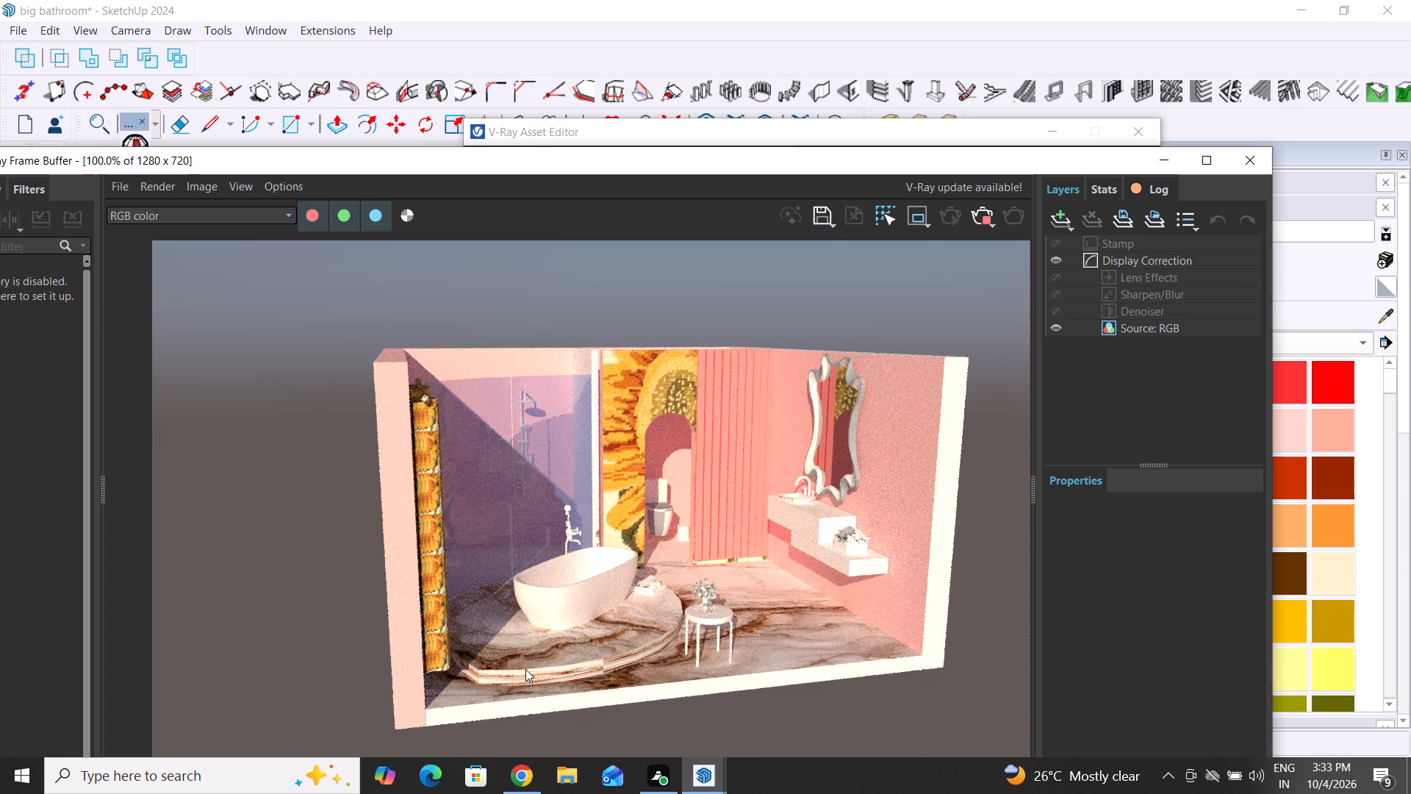
pyautogui.moveTo(722, 163); pyautogui.dragTo(750, 28)
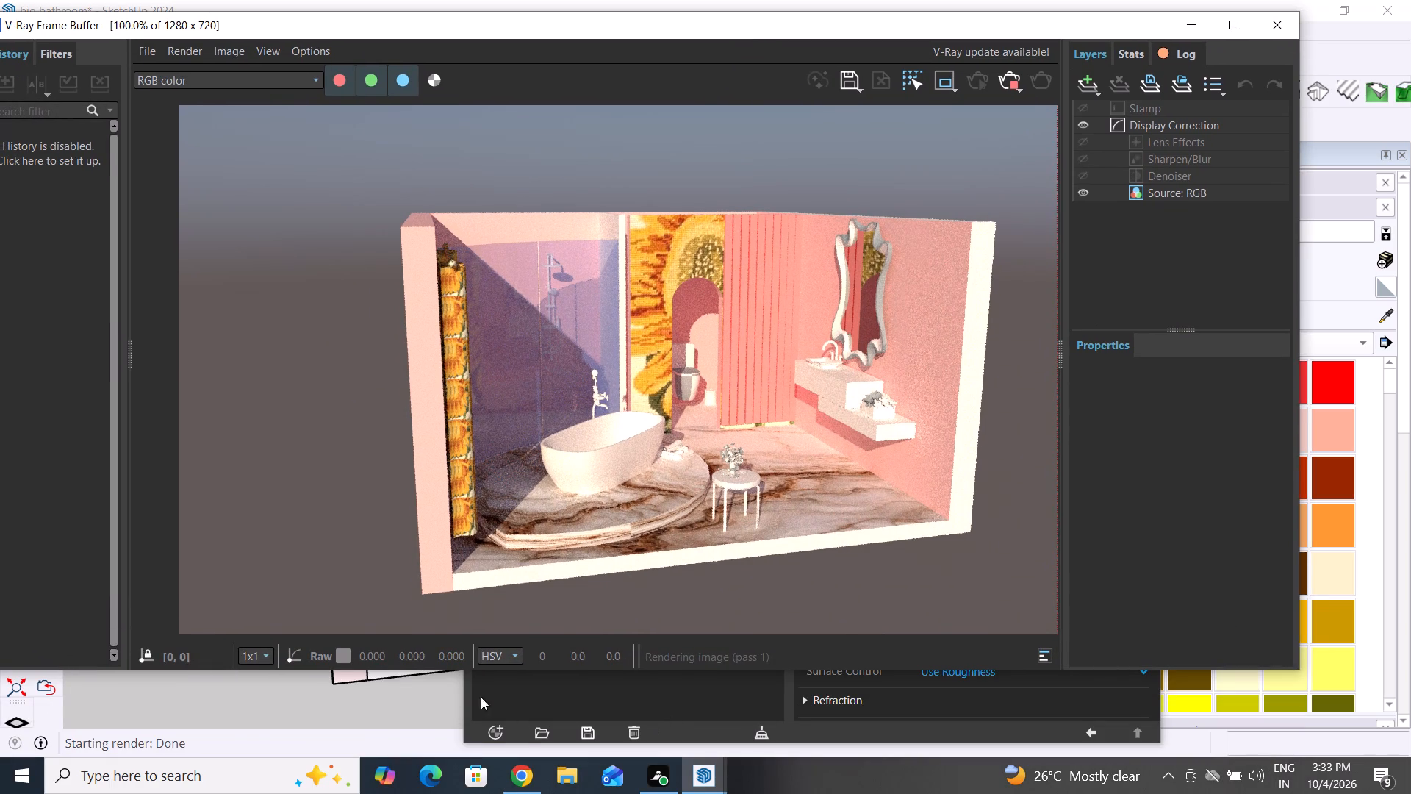
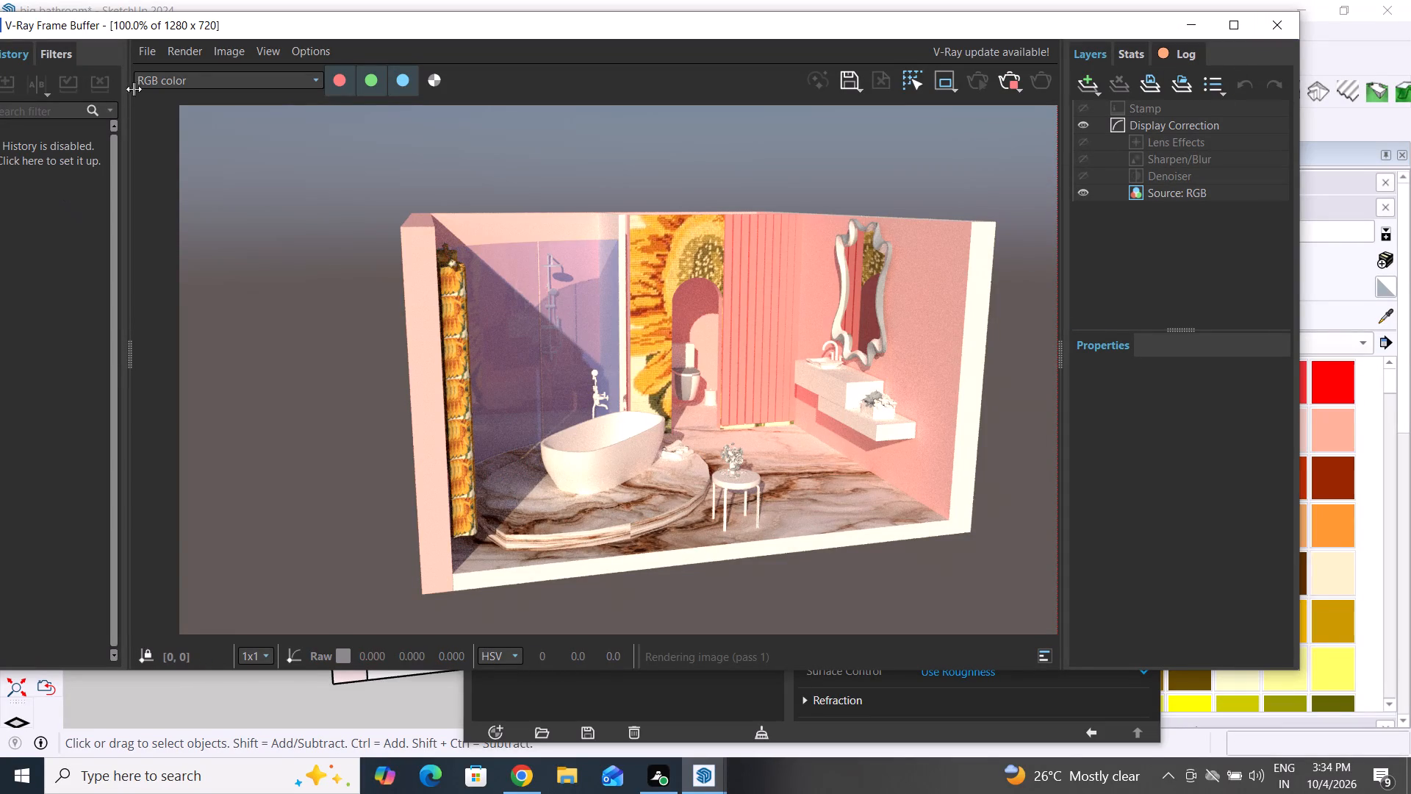
# Save the rendered bathroom image as a PNG named big bathroom.skb1 in the Sketchup intership file folder.
pyautogui.click(148, 54)
pyautogui.click(169, 76)
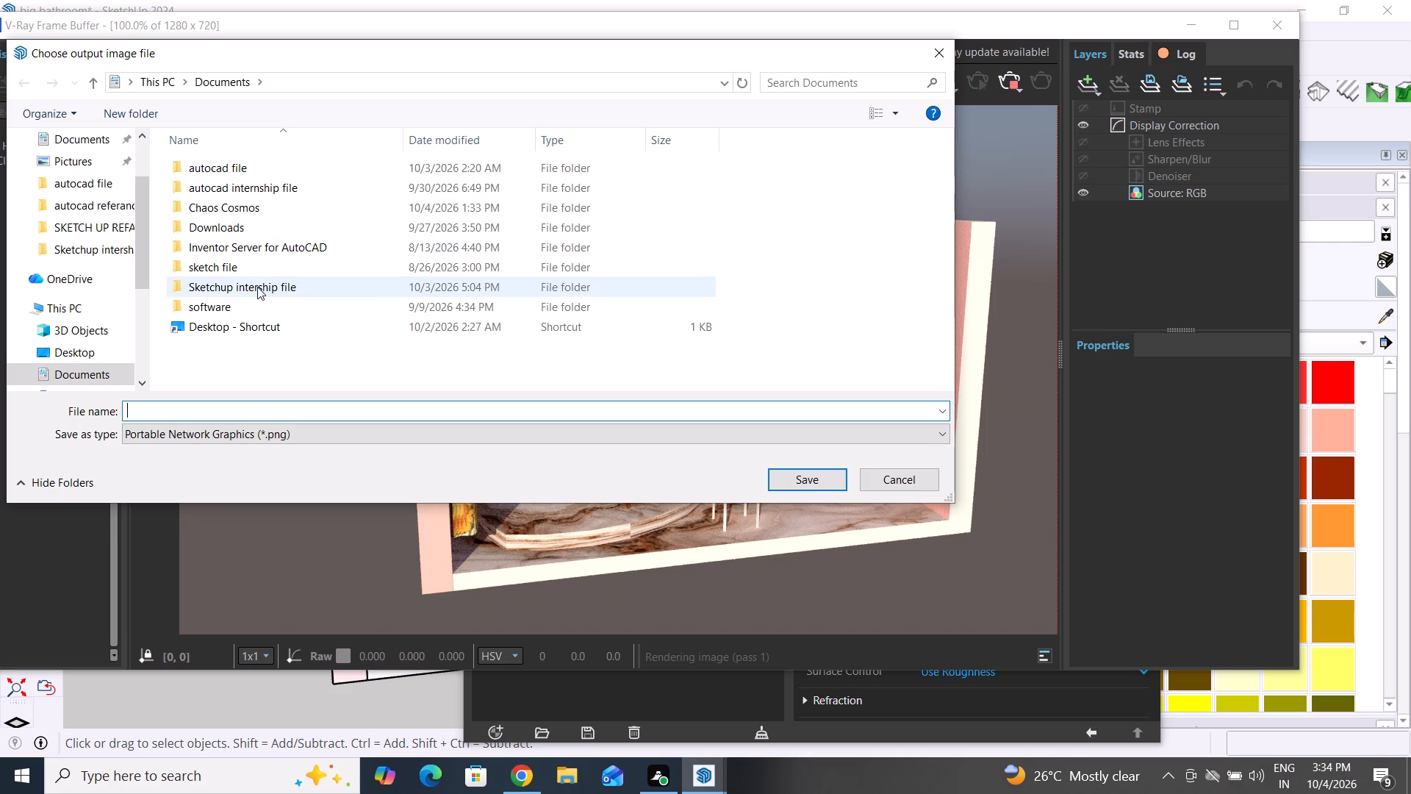
pyautogui.click(257, 287)
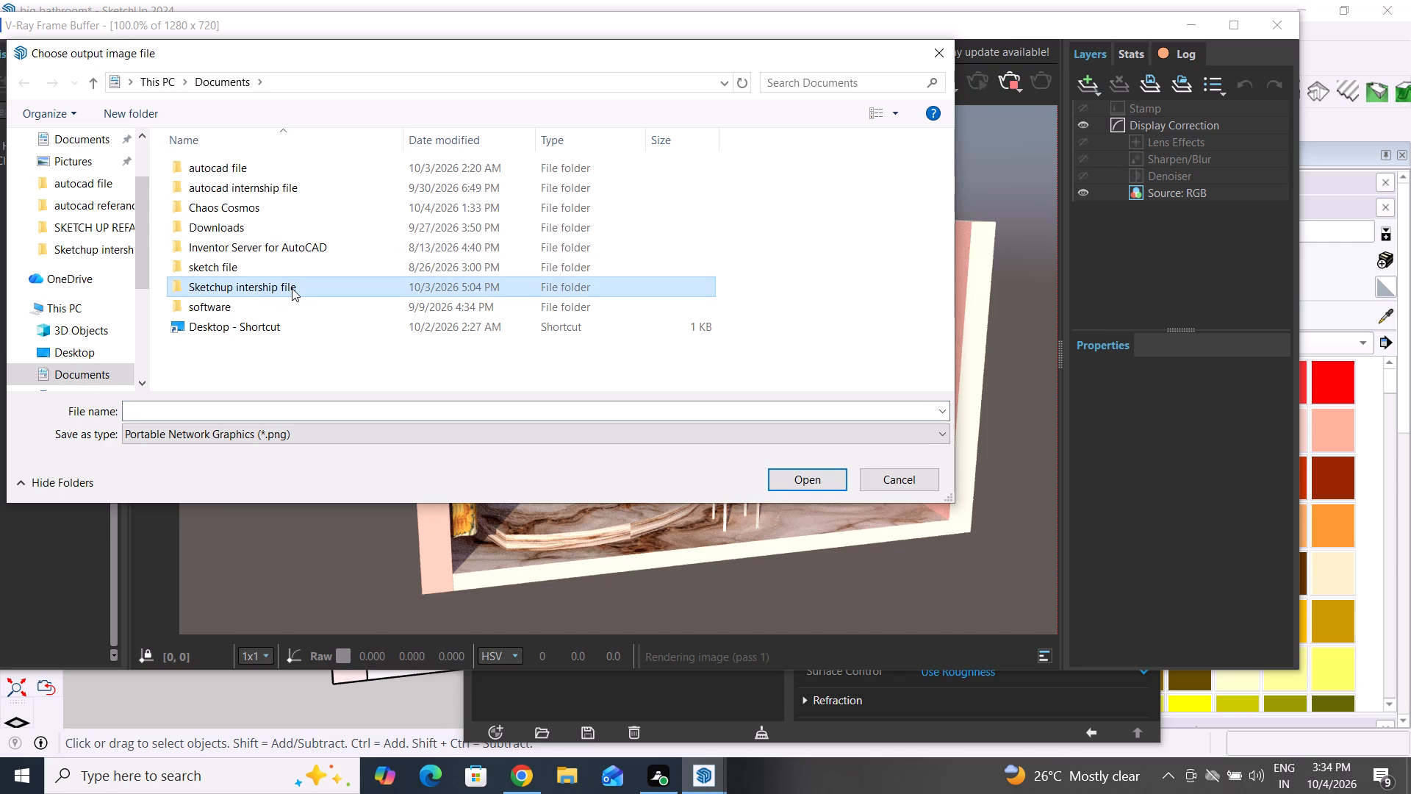
pyautogui.doubleClick(292, 288)
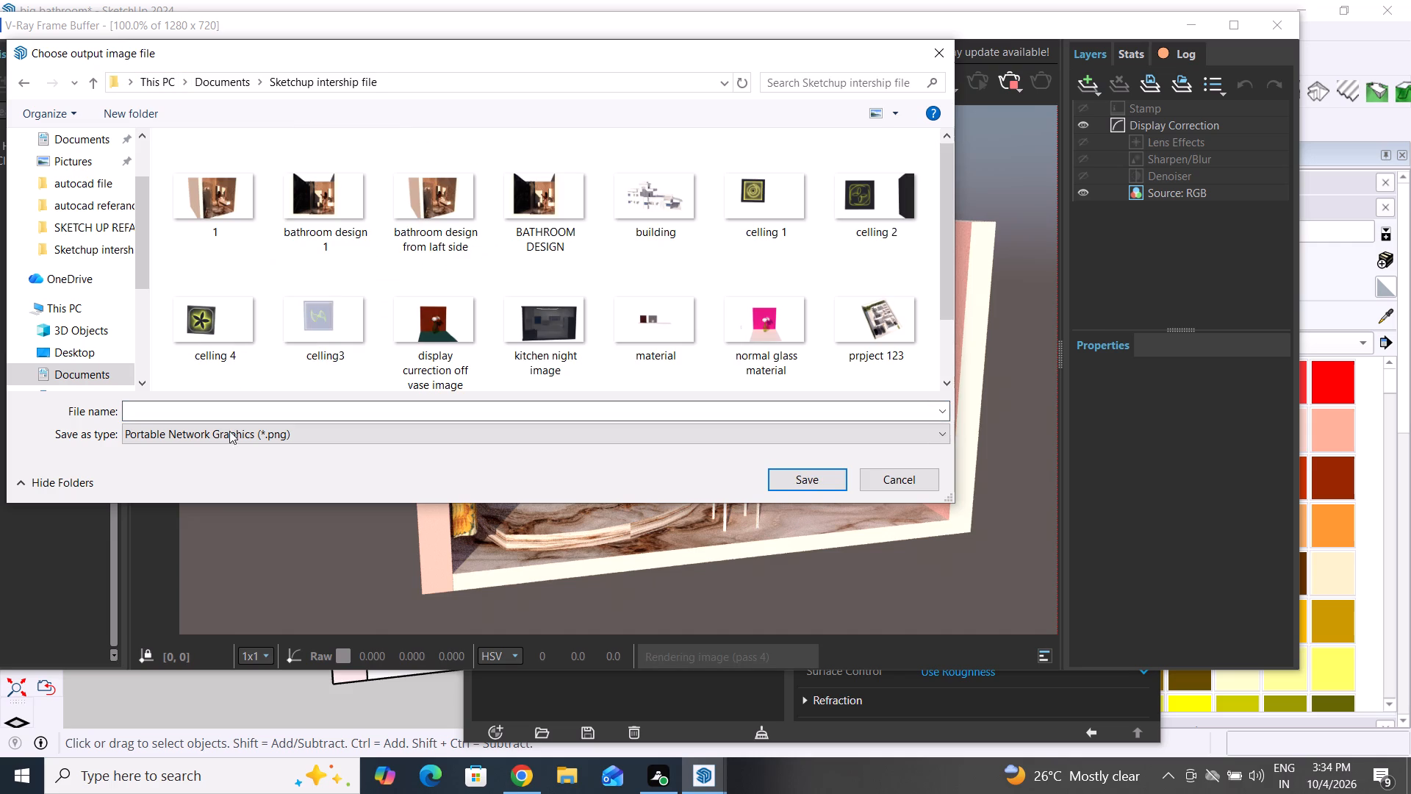
pyautogui.click(245, 406)
pyautogui.write('big bath')
pyautogui.write('rii')
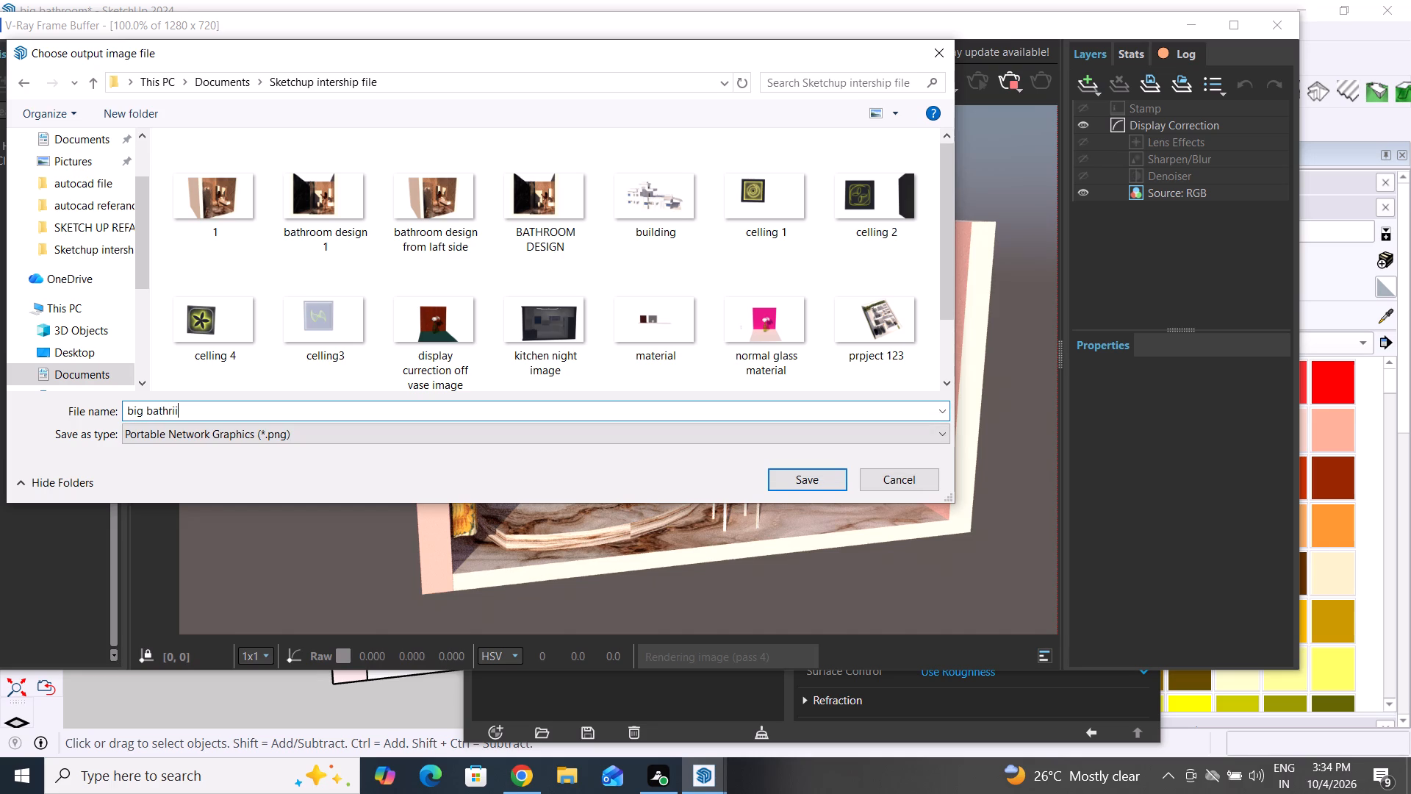
pyautogui.press('BackSpace')
pyautogui.press('BackSpace')
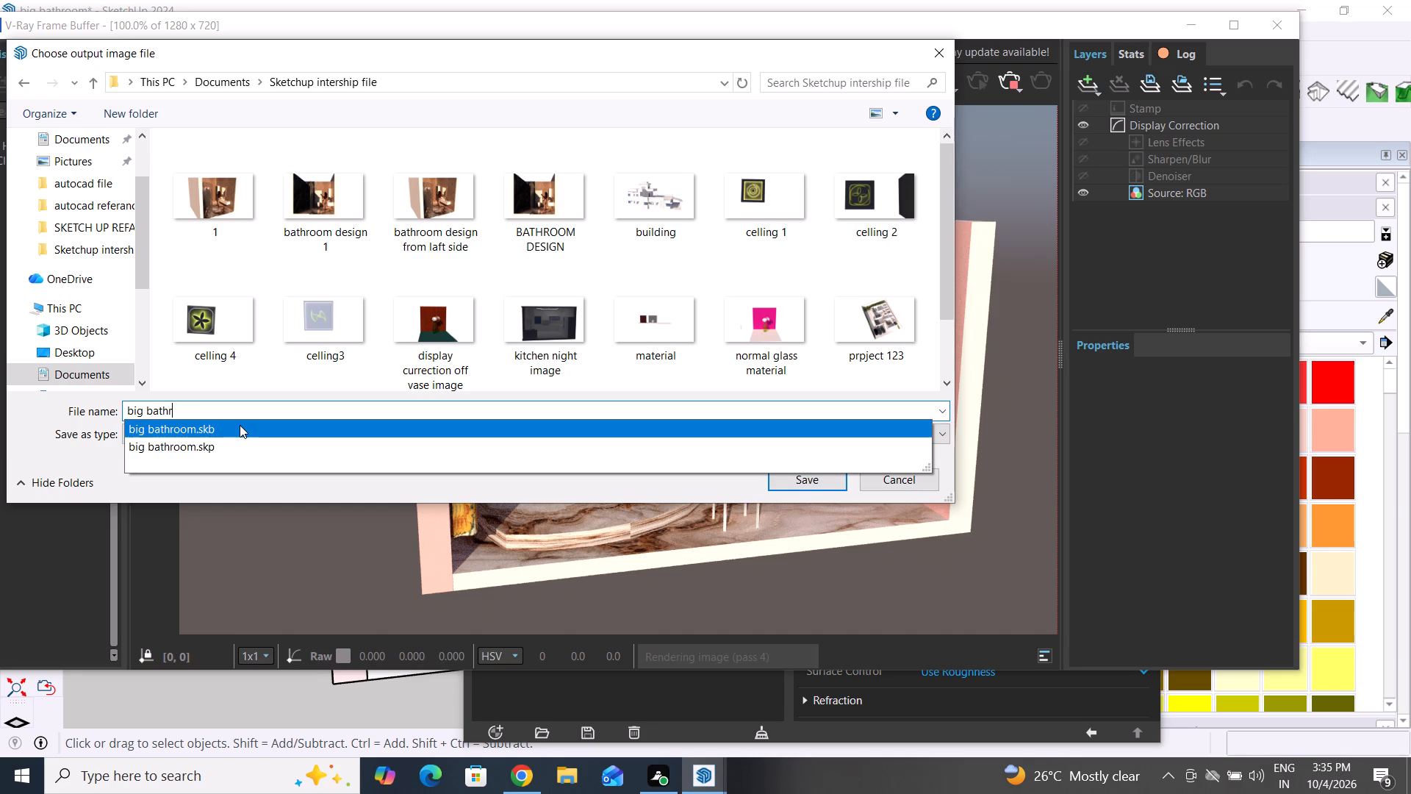
pyautogui.click(240, 425)
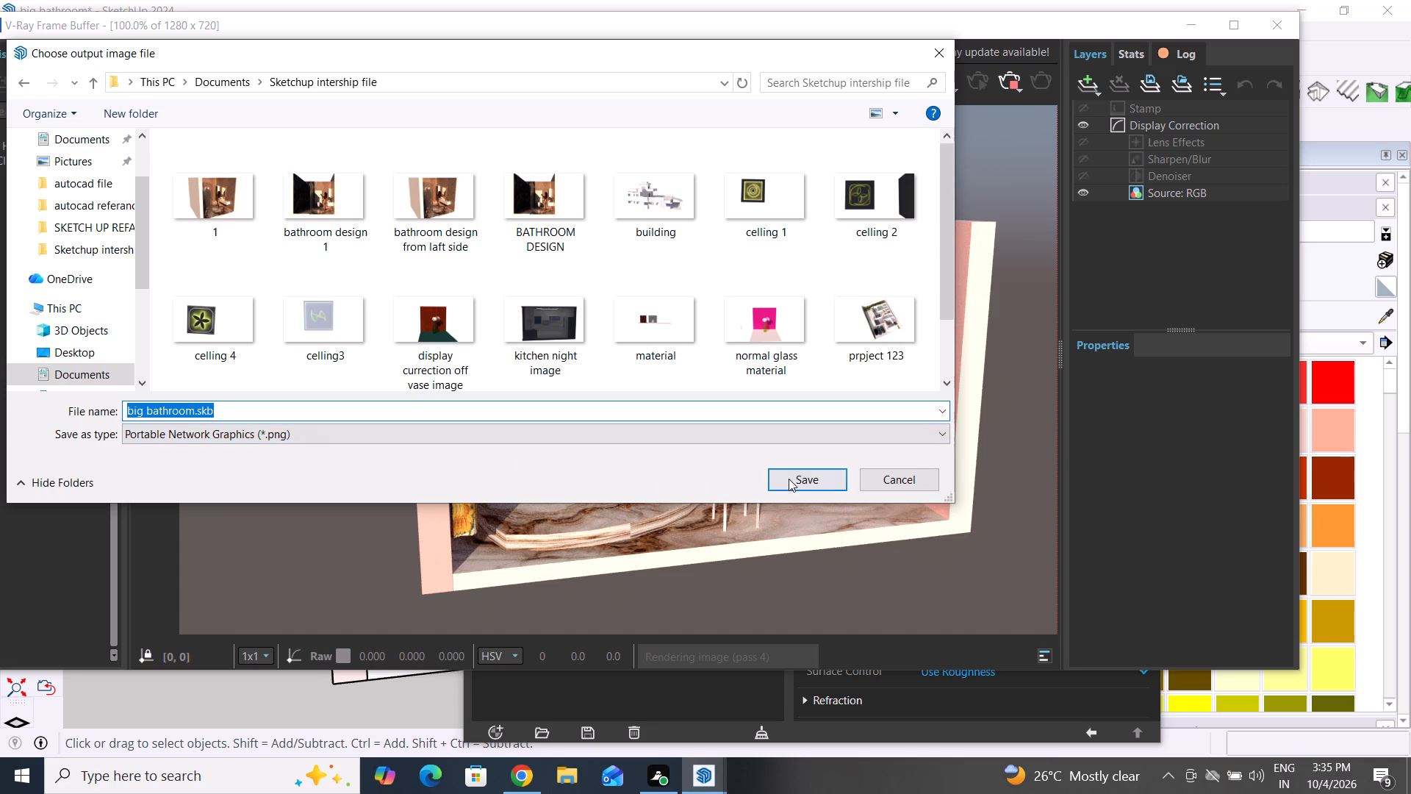
pyautogui.click(810, 489)
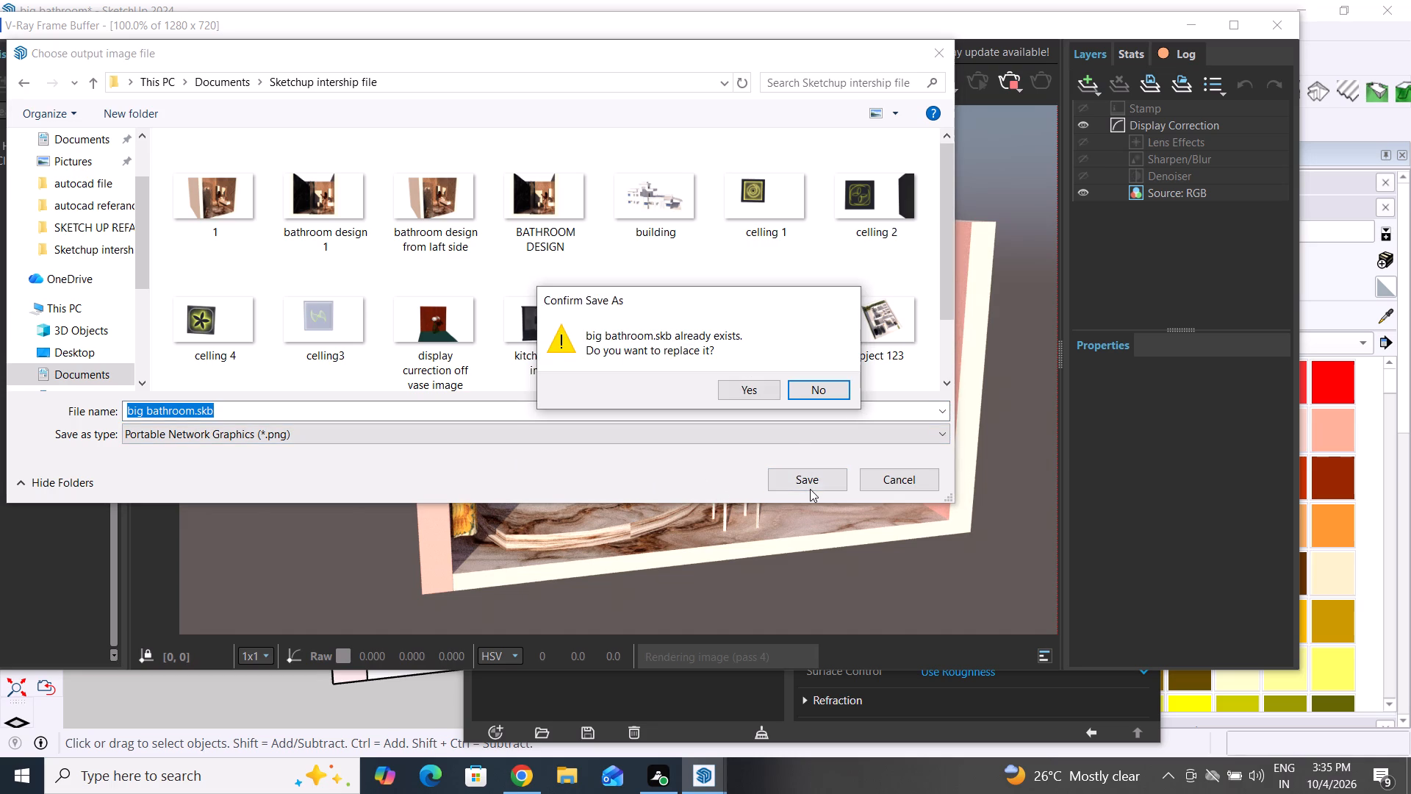
pyautogui.click(329, 404)
pyautogui.click(841, 384)
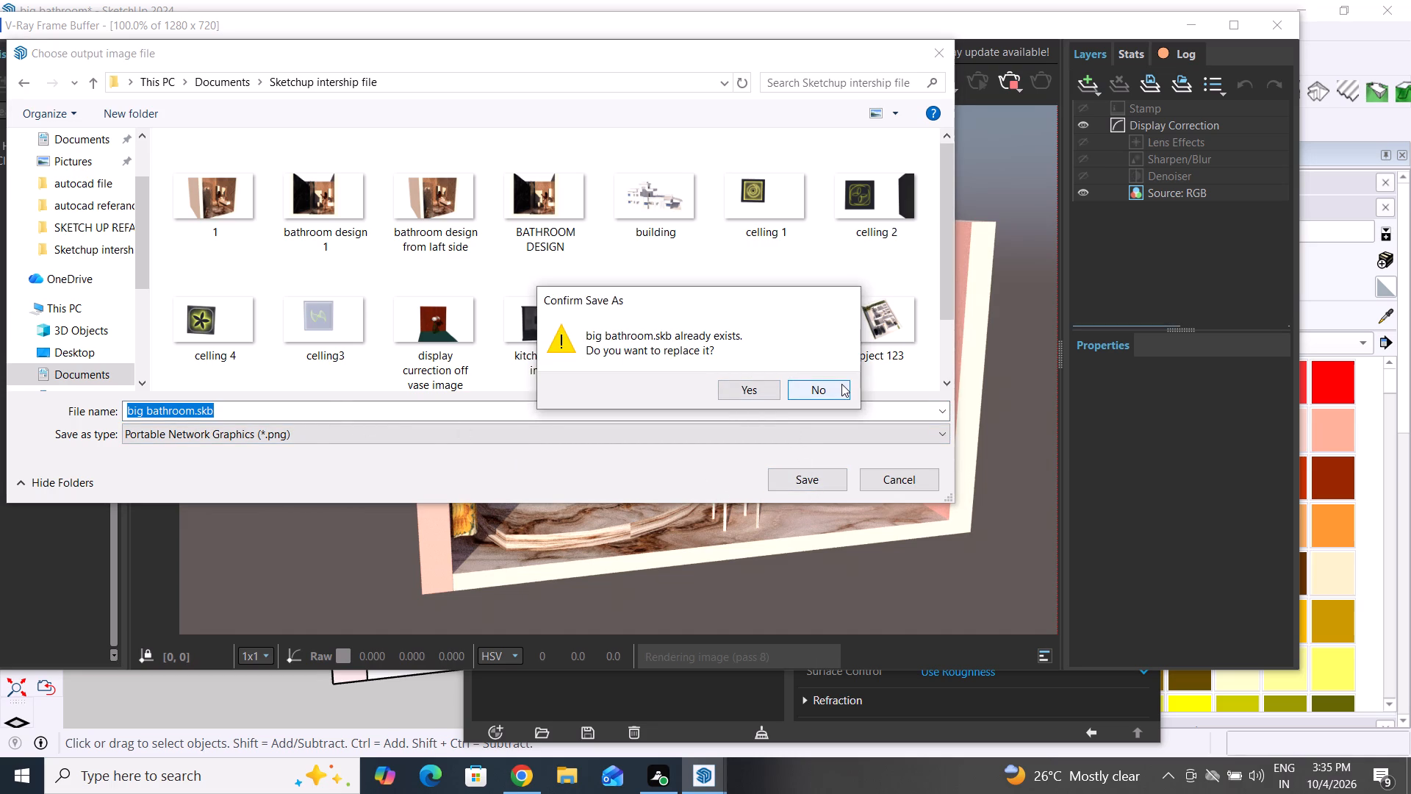
pyautogui.click(276, 413)
pyautogui.click(281, 414)
pyautogui.click(281, 414)
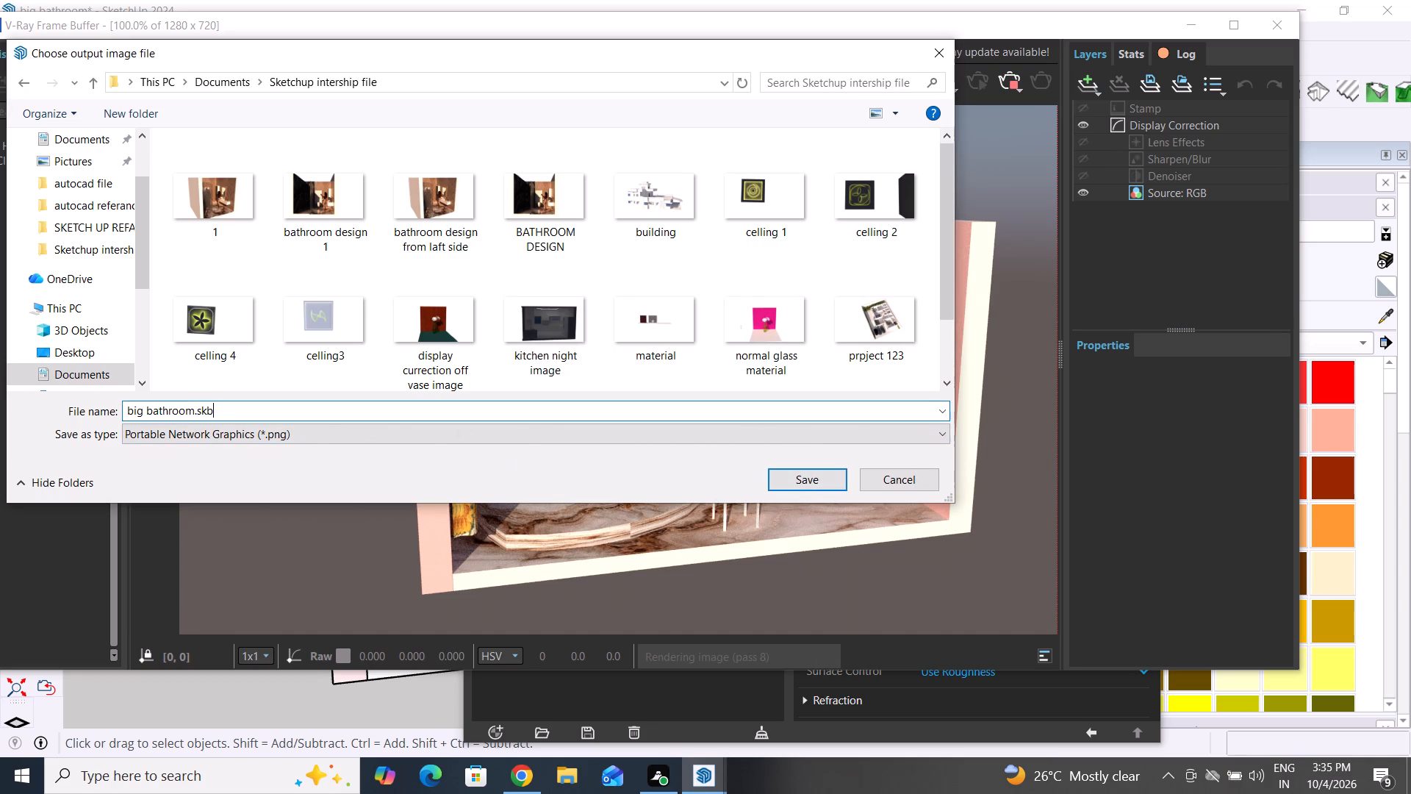
pyautogui.press('1')
pyautogui.click(794, 475)
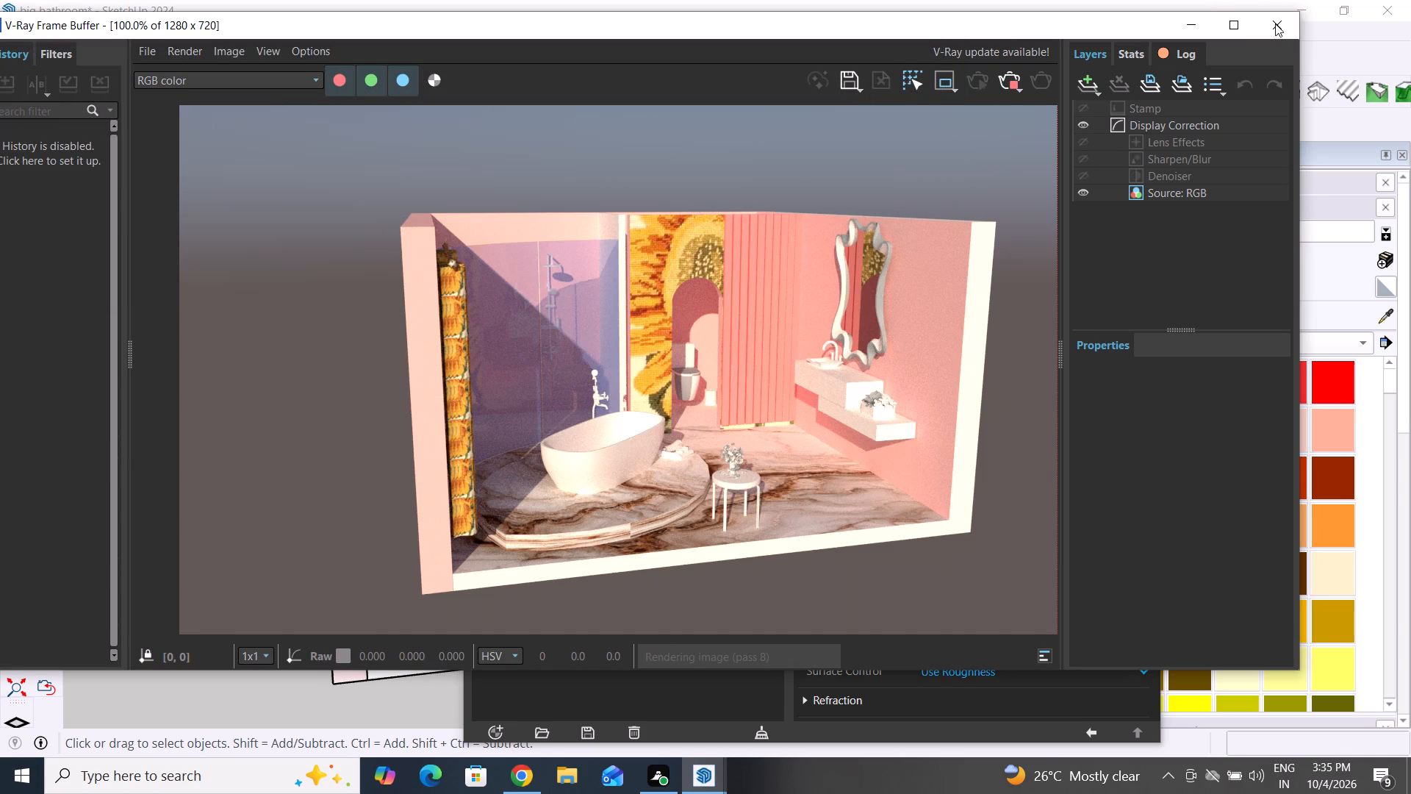
# Close the V-Ray frame buffer and the Asset Editor to get back to the bathroom model.
pyautogui.click(431, 707)
pyautogui.click(388, 702)
pyautogui.click(941, 22)
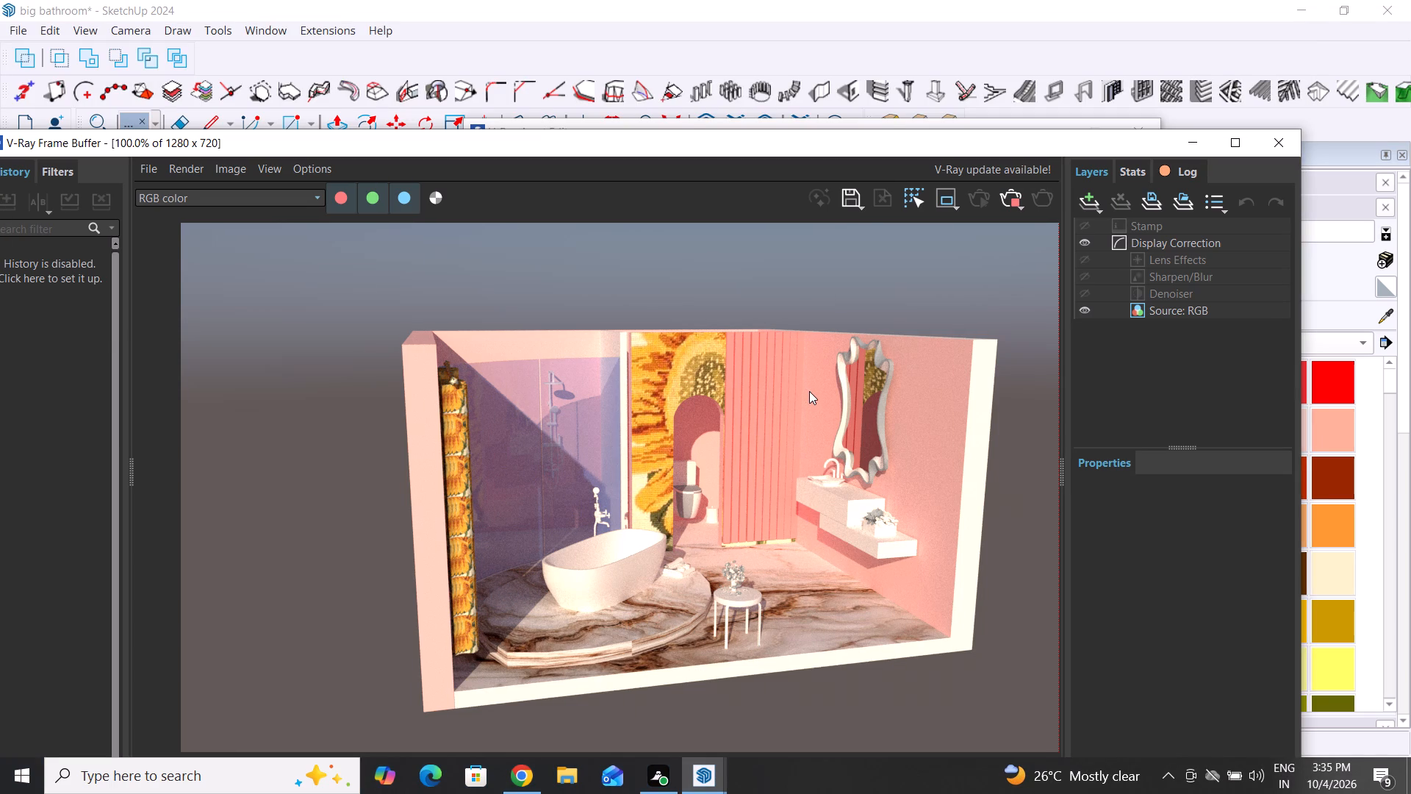
pyautogui.scroll(2, 809, 391)
pyautogui.scroll(-2, 809, 391)
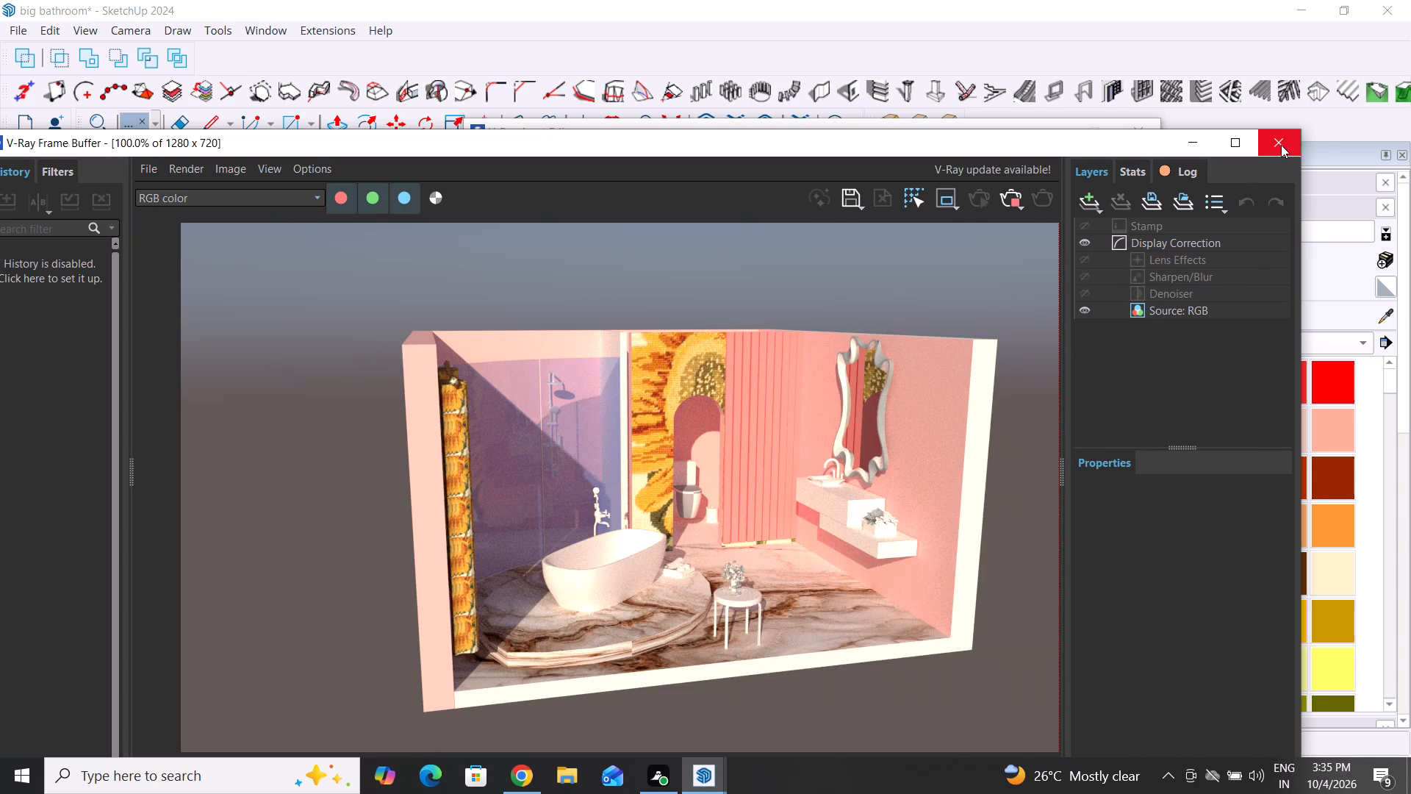
pyautogui.click(1281, 145)
pyautogui.click(303, 518)
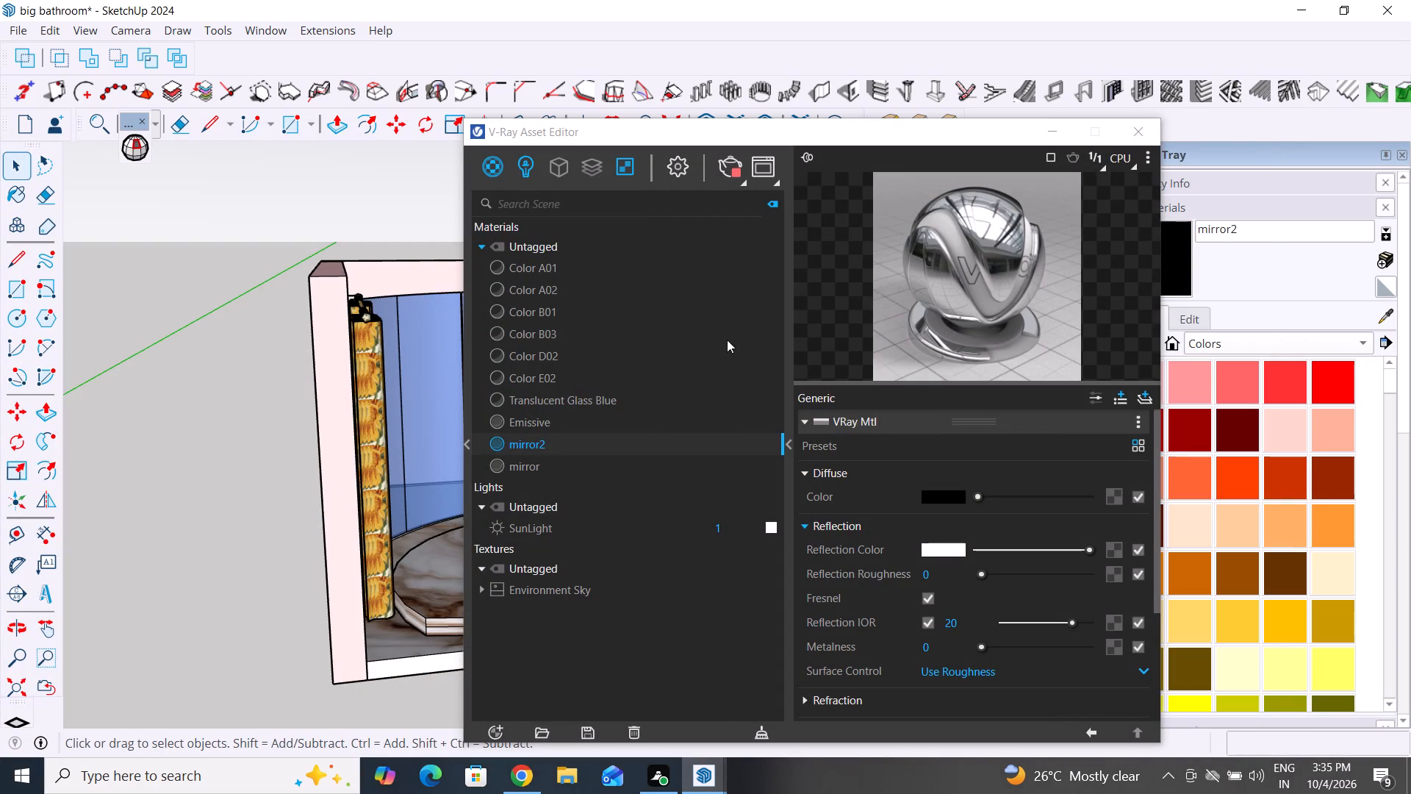
pyautogui.click(1137, 130)
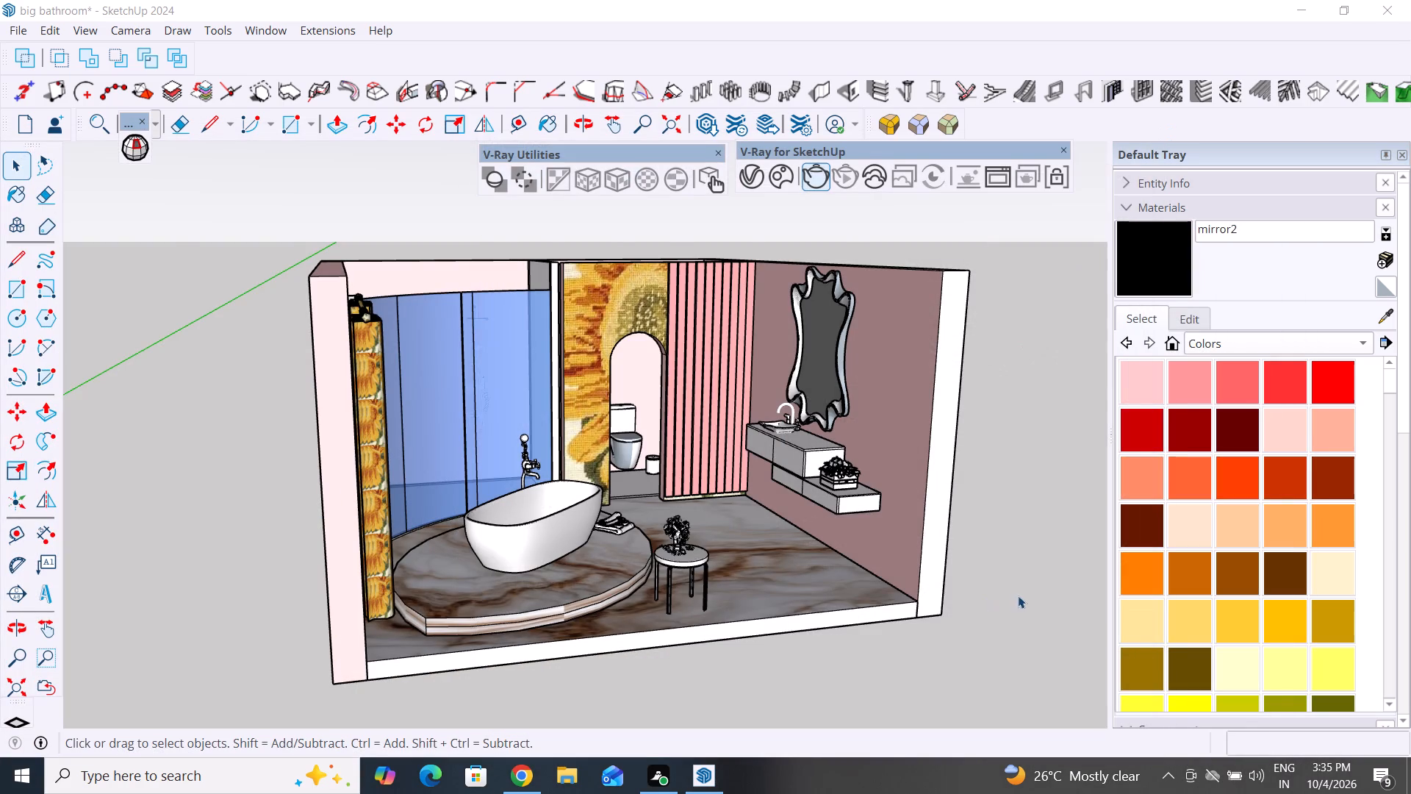
# Paint the window curtains beside the bathtub platform with Color A02 and clear the selection.
pyautogui.moveTo(1018, 595); pyautogui.dragTo(818, 660, button='middle')
pyautogui.click(320, 405)
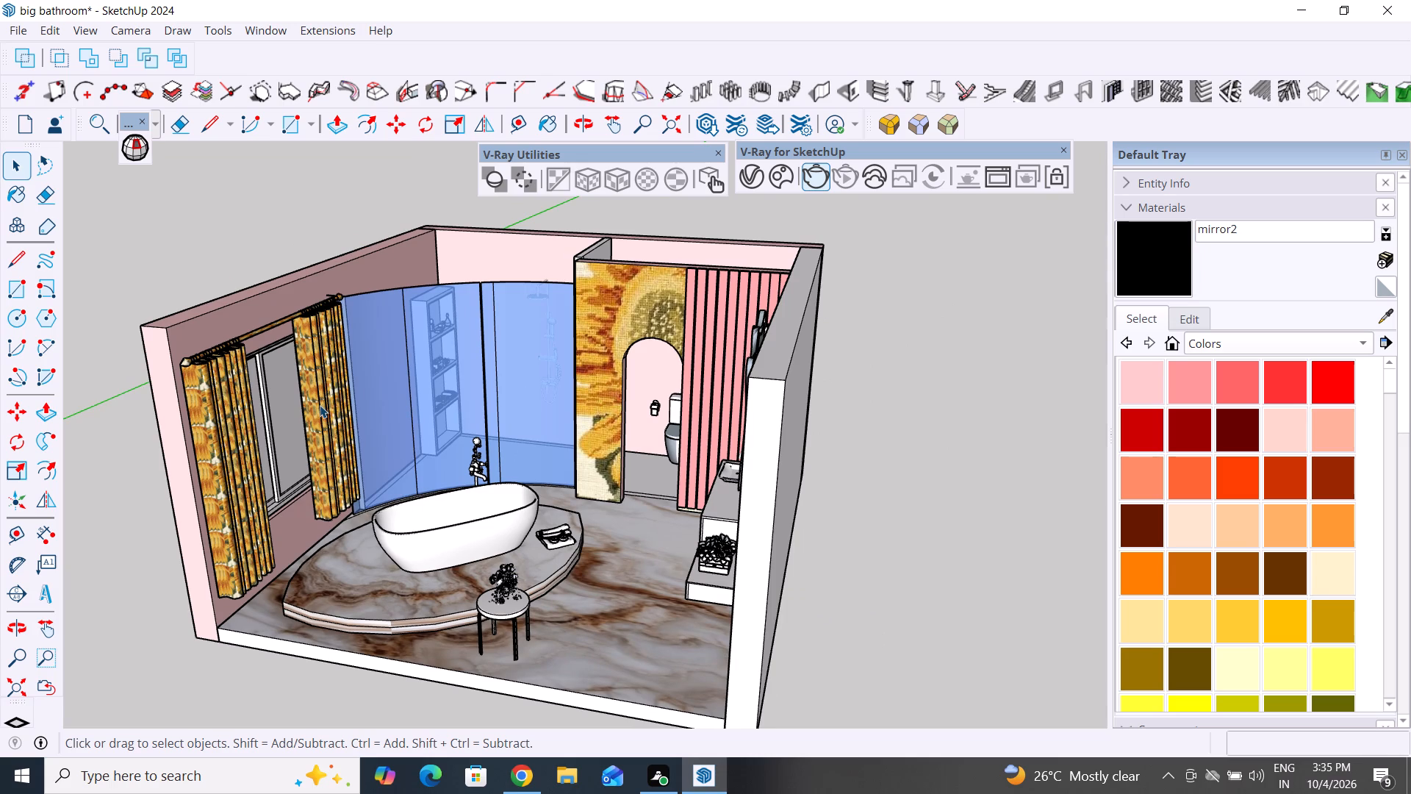
pyautogui.click(1196, 383)
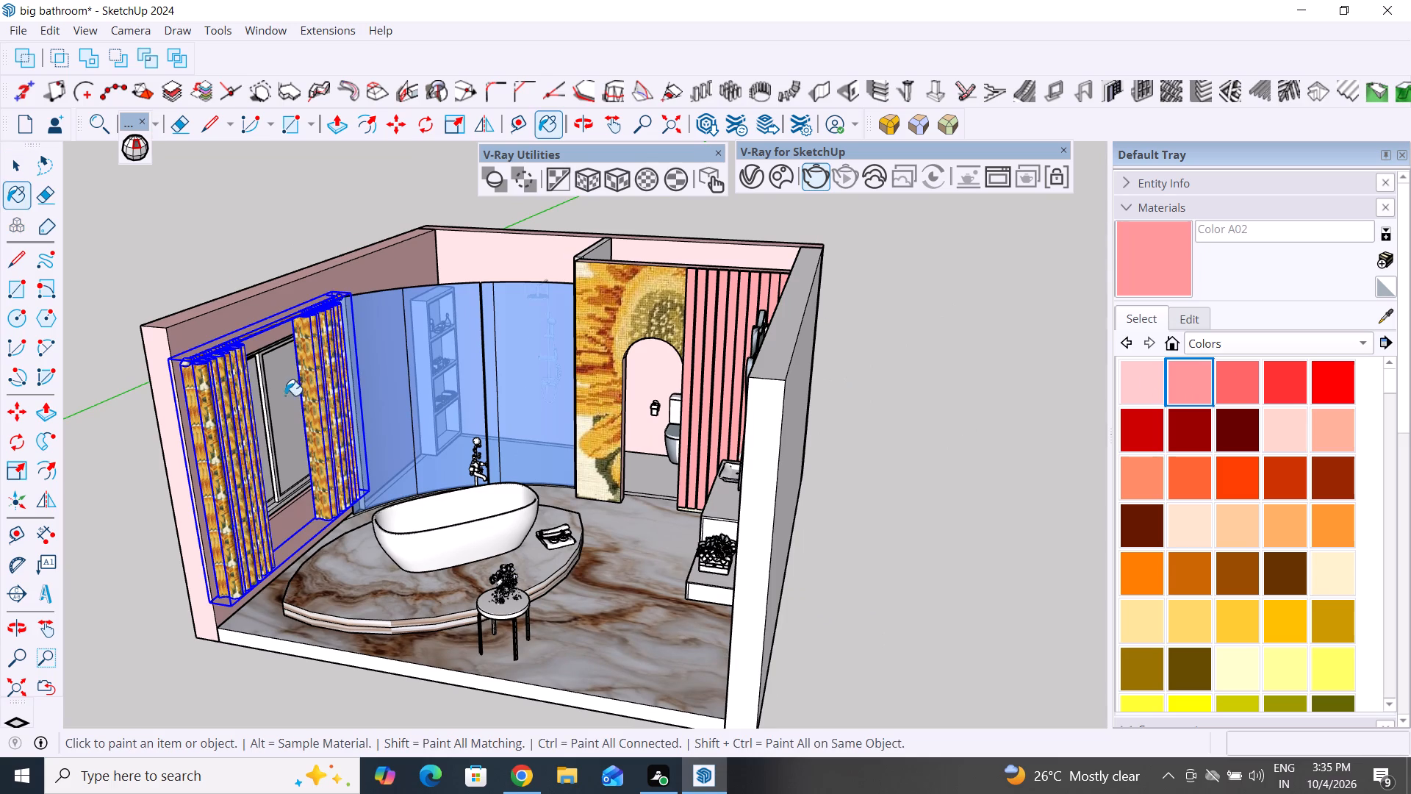
pyautogui.click(326, 407)
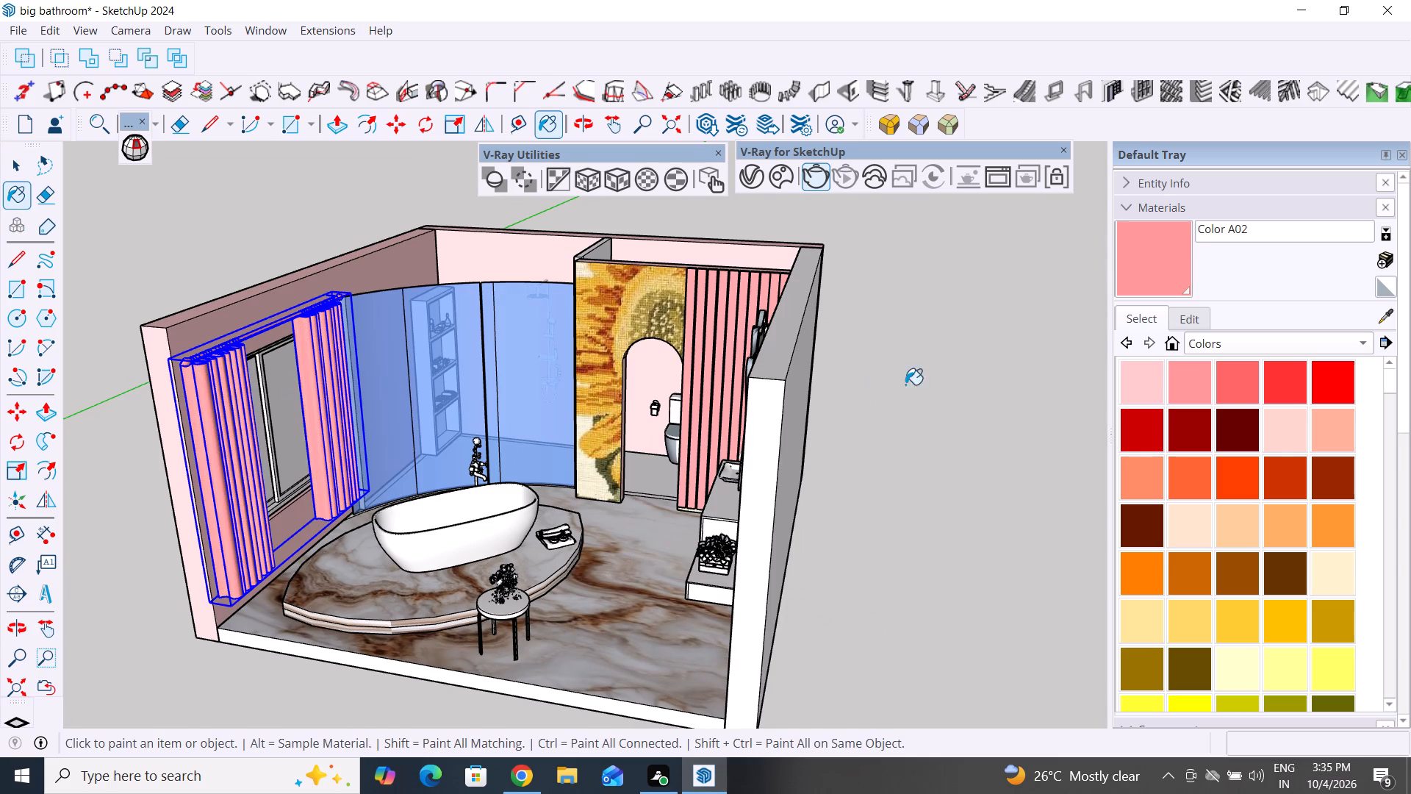
pyautogui.click(19, 168)
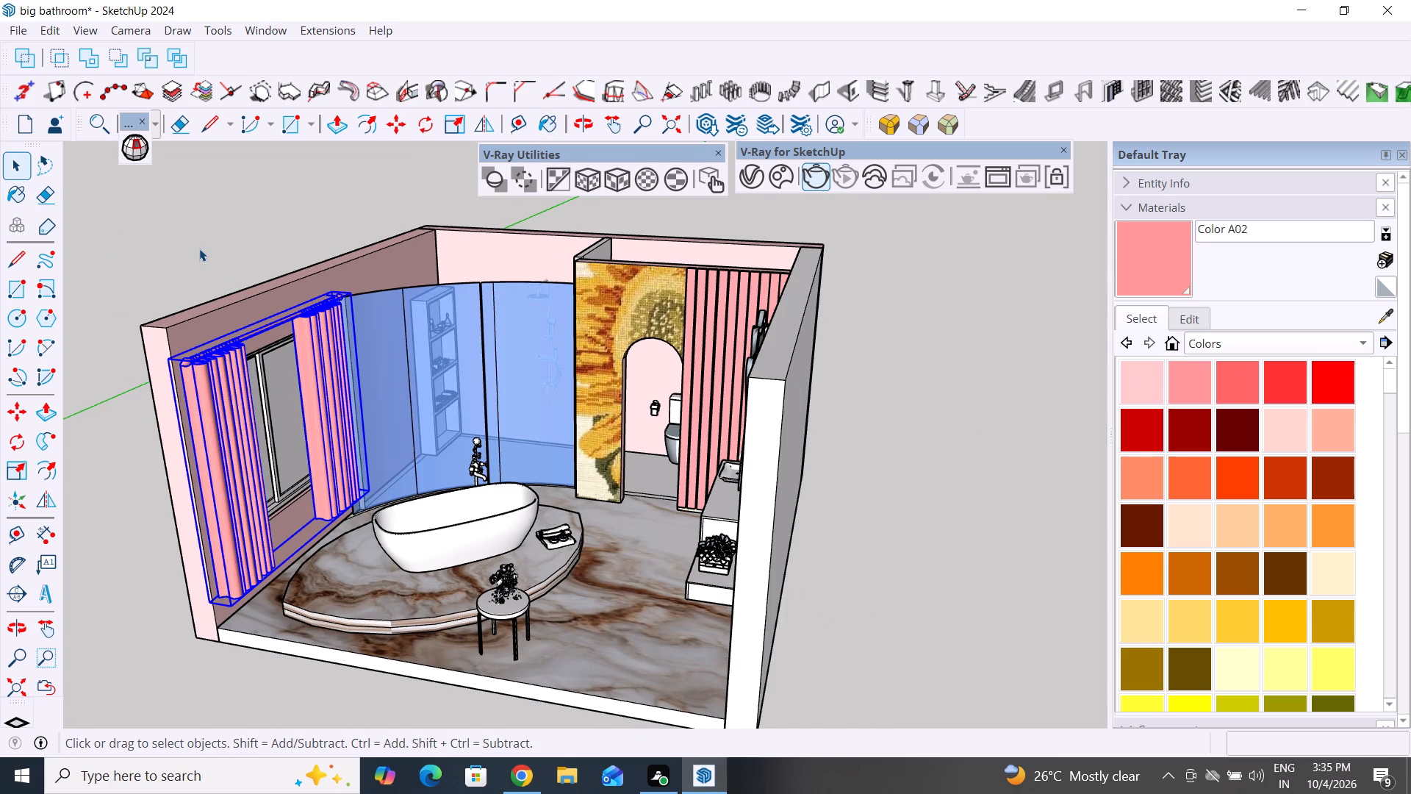
pyautogui.click(199, 248)
# Examine the room with its recoloured curtains from several angles and distances, looking for a front view of the whole interior.
pyautogui.moveTo(566, 678); pyautogui.dragTo(614, 634, button='middle')
pyautogui.scroll(3, 620, 623)
pyautogui.moveTo(633, 632); pyautogui.dragTo(638, 635, button='middle')
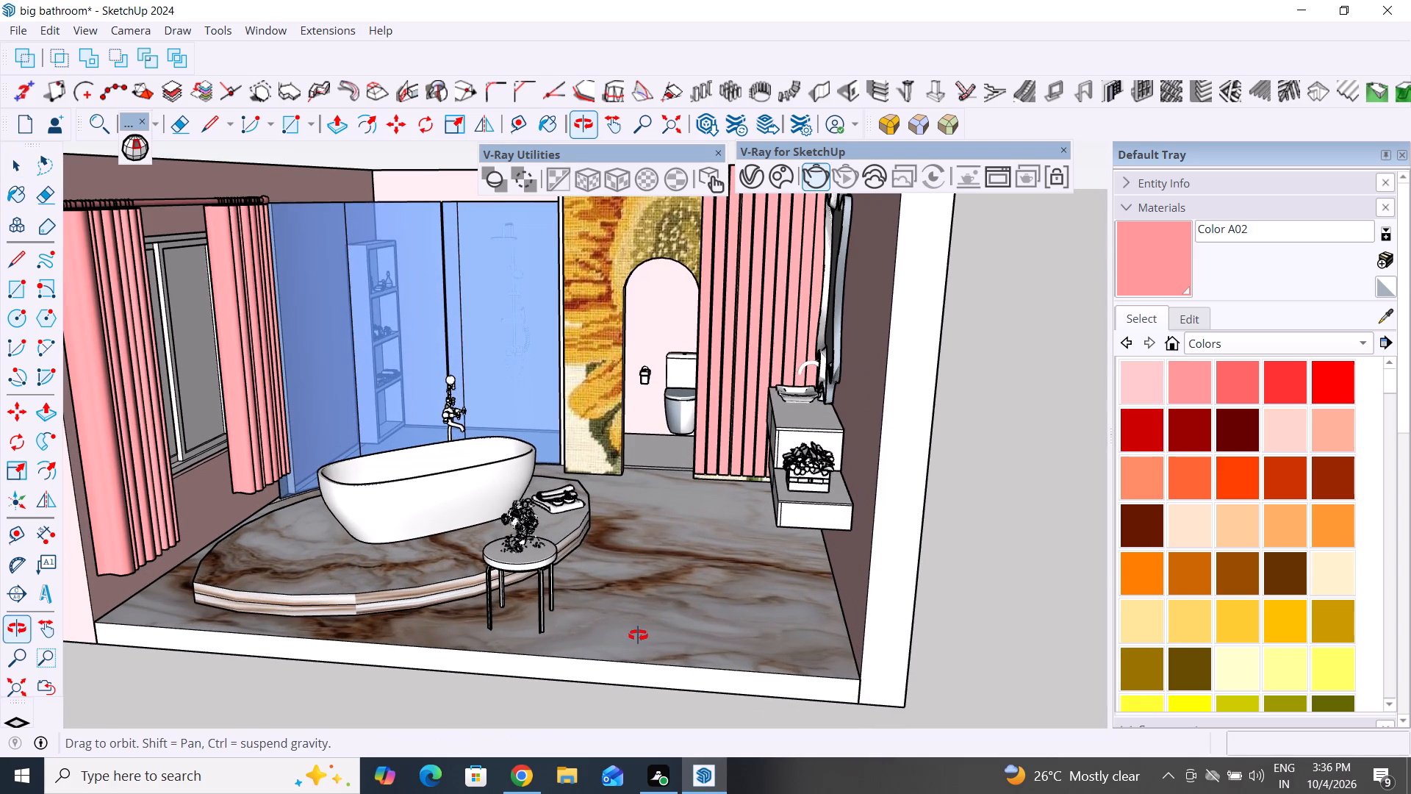
pyautogui.moveTo(638, 635); pyautogui.dragTo(723, 682, button='middle')
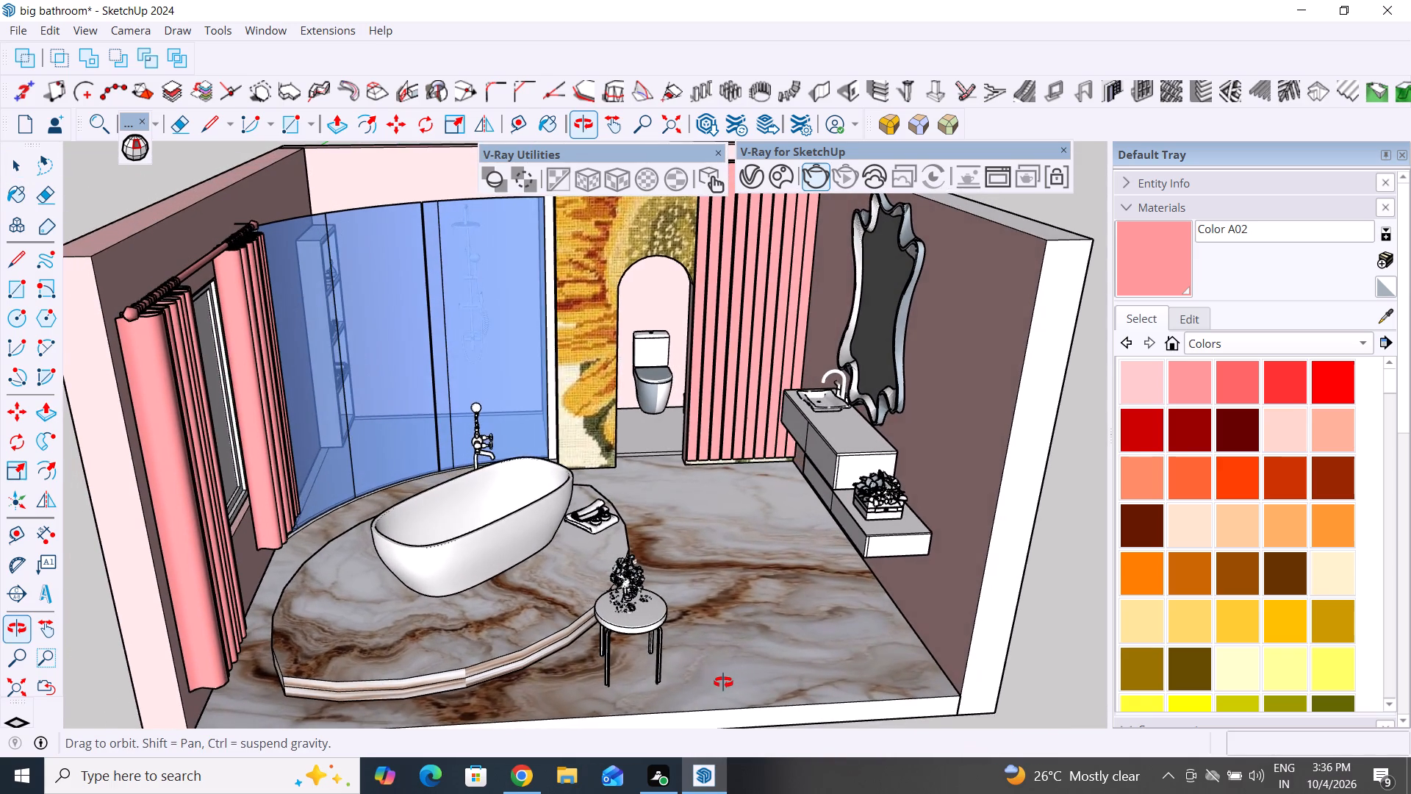
pyautogui.moveTo(723, 682); pyautogui.dragTo(720, 679, button='middle')
pyautogui.scroll(-2, 714, 679)
pyautogui.moveTo(709, 662); pyautogui.dragTo(705, 641, button='middle')
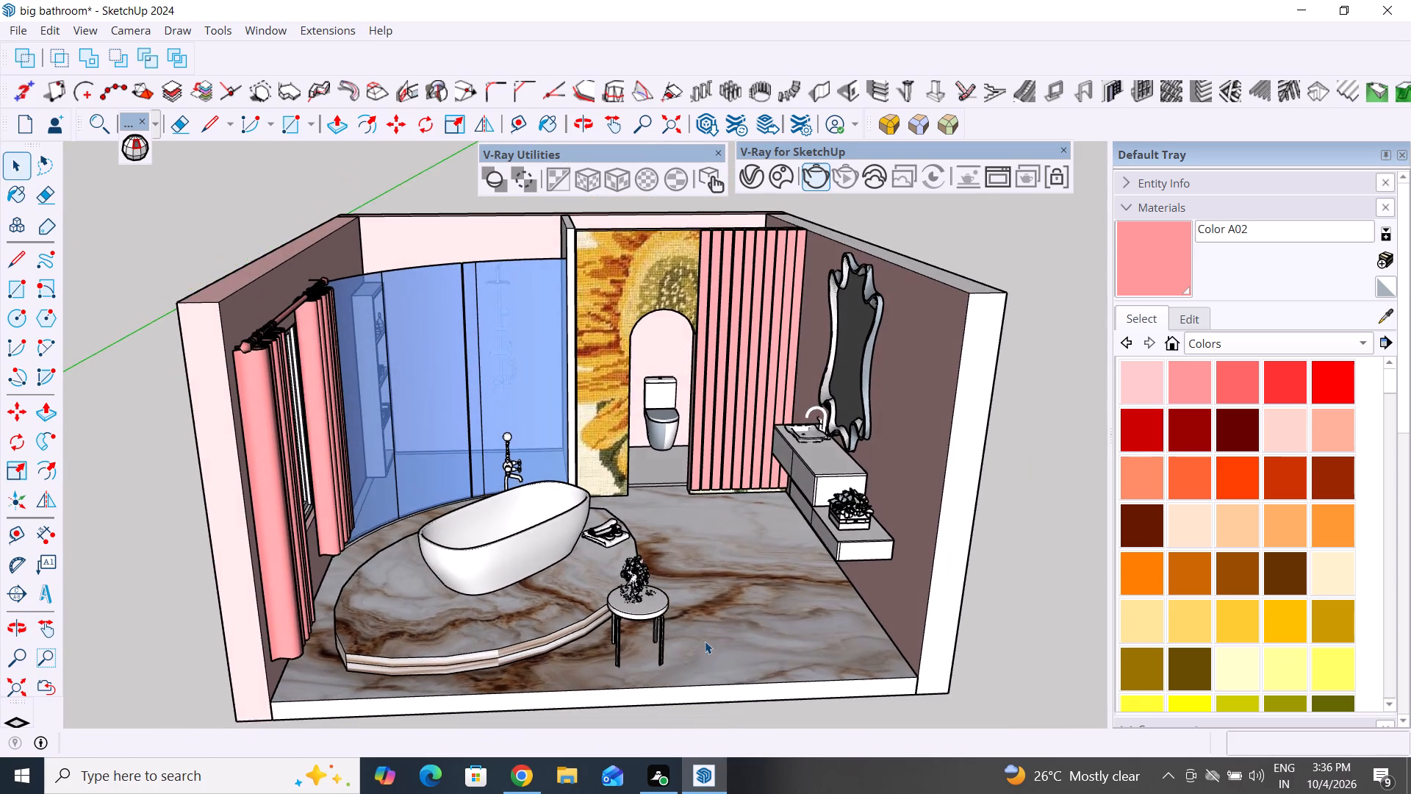
pyautogui.scroll(-3, 705, 641)
pyautogui.scroll(1, 703, 571)
pyautogui.moveTo(692, 625); pyautogui.dragTo(664, 609, button='middle')
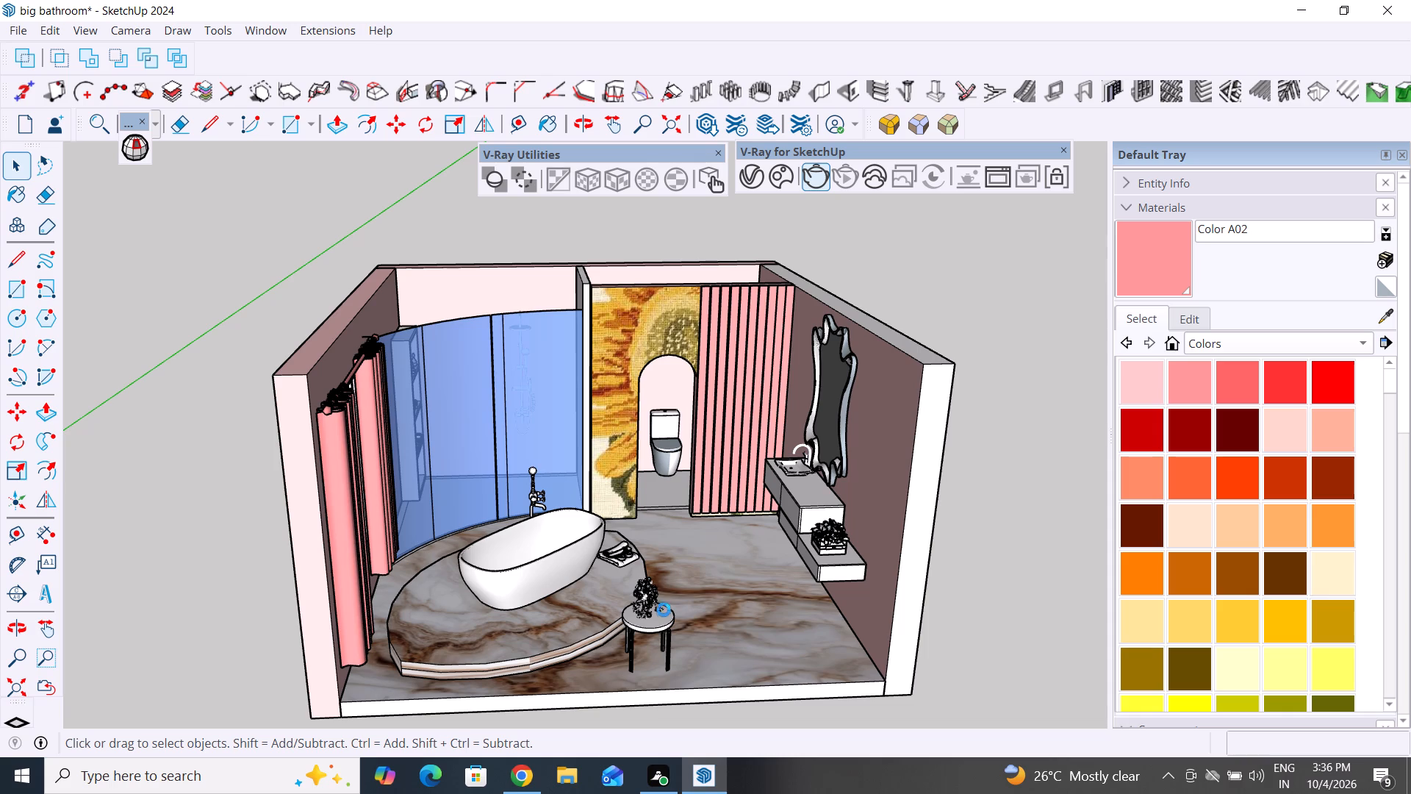
pyautogui.moveTo(664, 609); pyautogui.dragTo(665, 586, button='middle')
pyautogui.scroll(3, 686, 659)
pyautogui.moveTo(679, 656); pyautogui.dragTo(669, 626, button='middle')
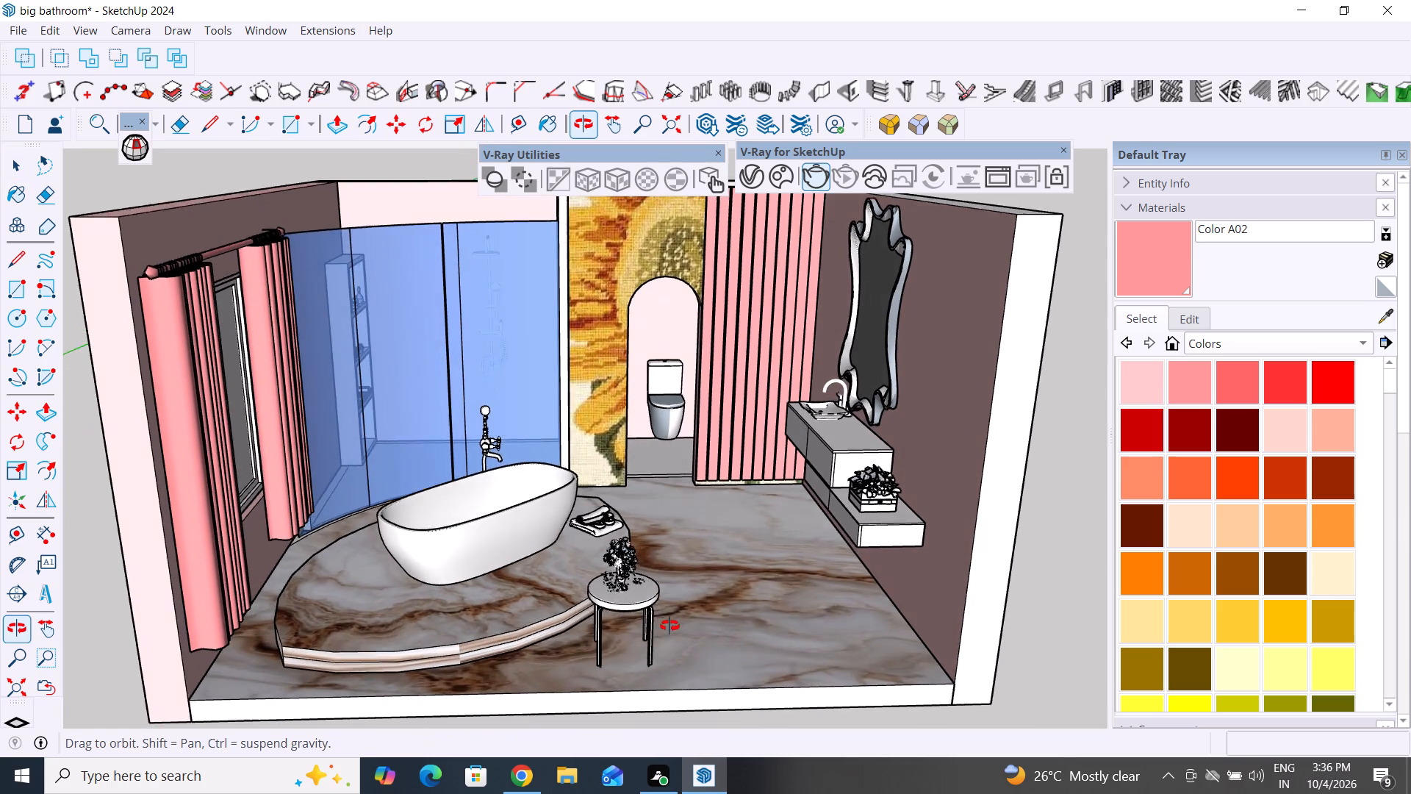
pyautogui.moveTo(669, 626); pyautogui.dragTo(669, 623, button='middle')
pyautogui.scroll(-4, 669, 623)
pyautogui.moveTo(635, 552); pyautogui.dragTo(617, 518, button='middle')
pyautogui.scroll(2, 608, 518)
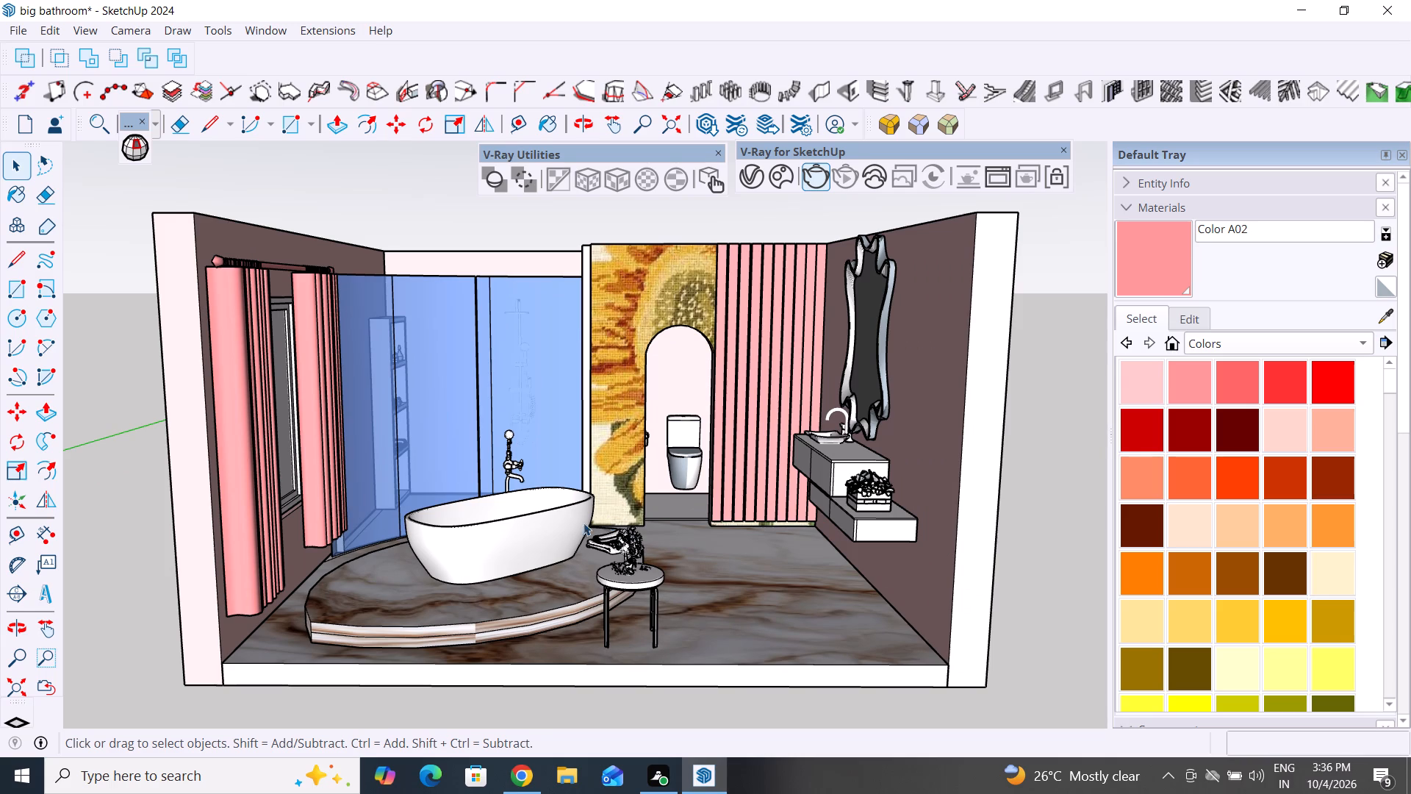
pyautogui.scroll(1, 569, 523)
pyautogui.moveTo(569, 523); pyautogui.dragTo(558, 526, button='middle')
pyautogui.middleClick(534, 323)
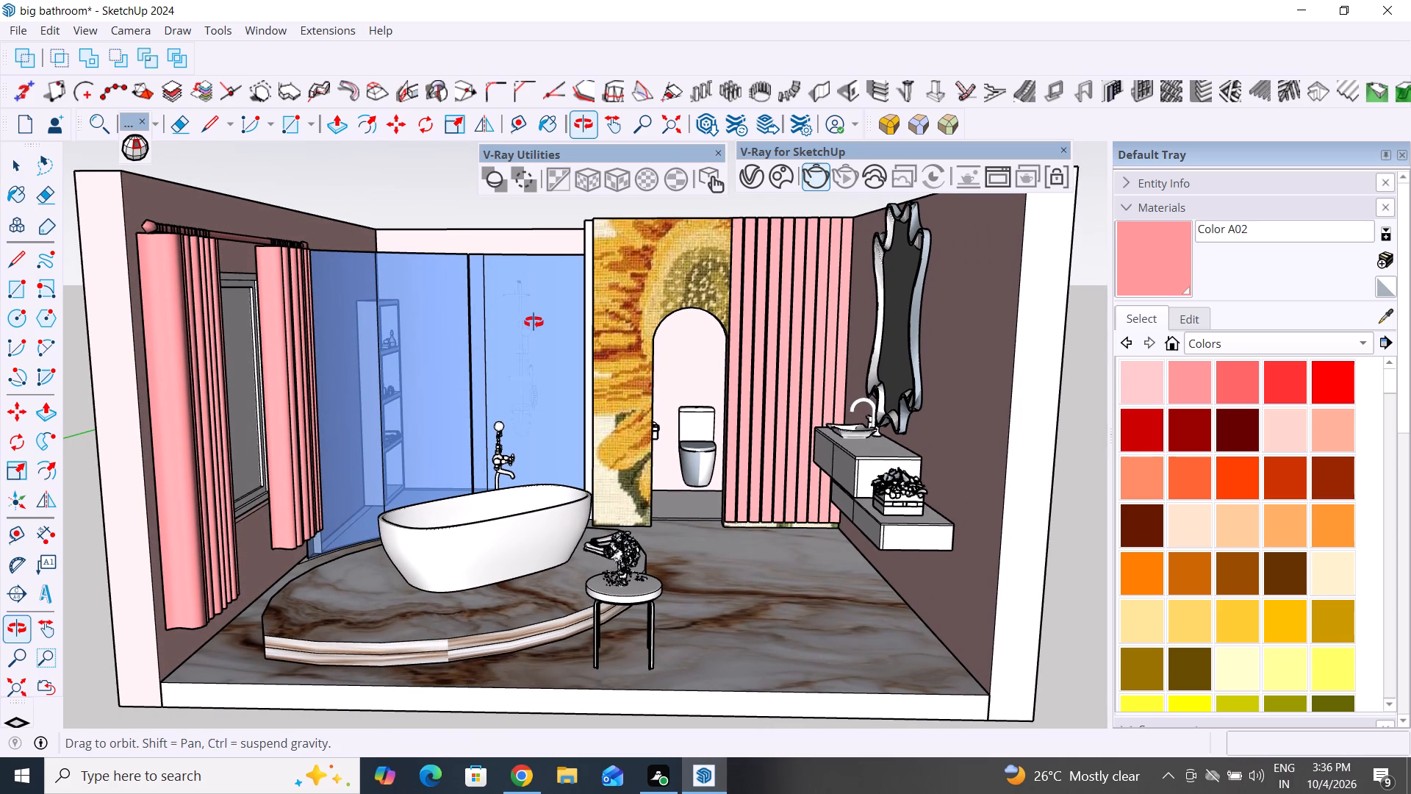
pyautogui.scroll(-1, 692, 393)
pyautogui.moveTo(560, 338); pyautogui.dragTo(556, 326, button='middle')
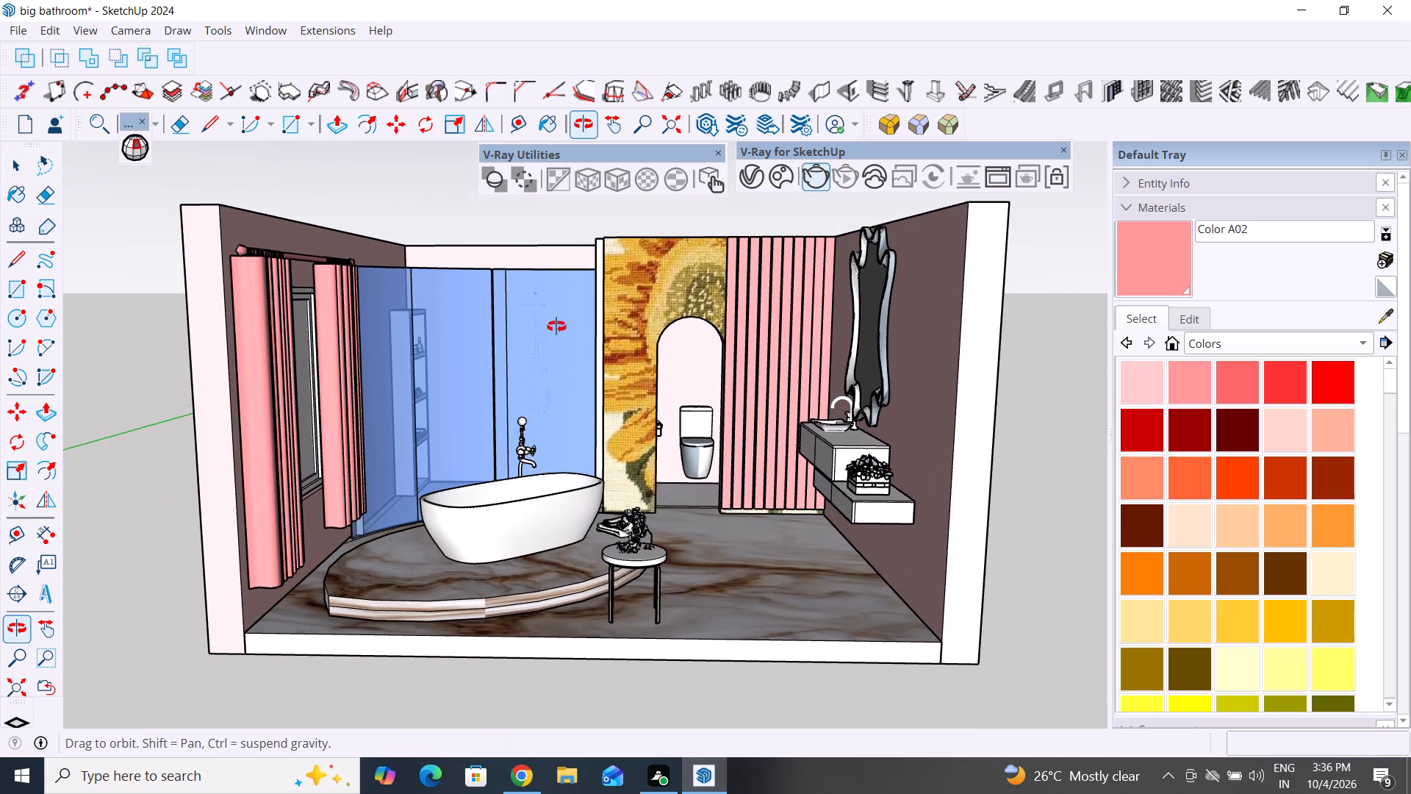
pyautogui.moveTo(556, 326); pyautogui.dragTo(539, 335, button='middle')
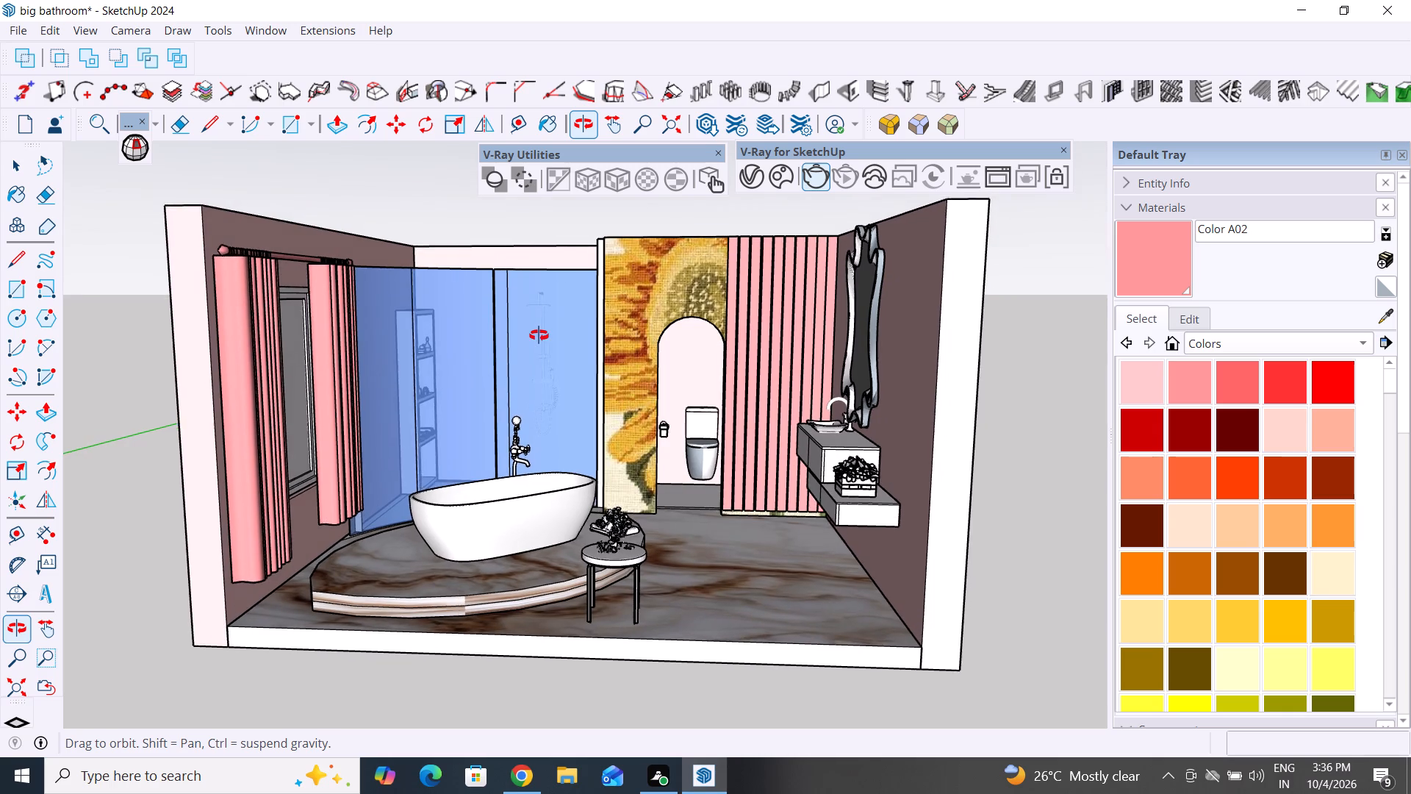
pyautogui.moveTo(539, 335); pyautogui.dragTo(528, 347, button='middle')
pyautogui.scroll(1, 517, 200)
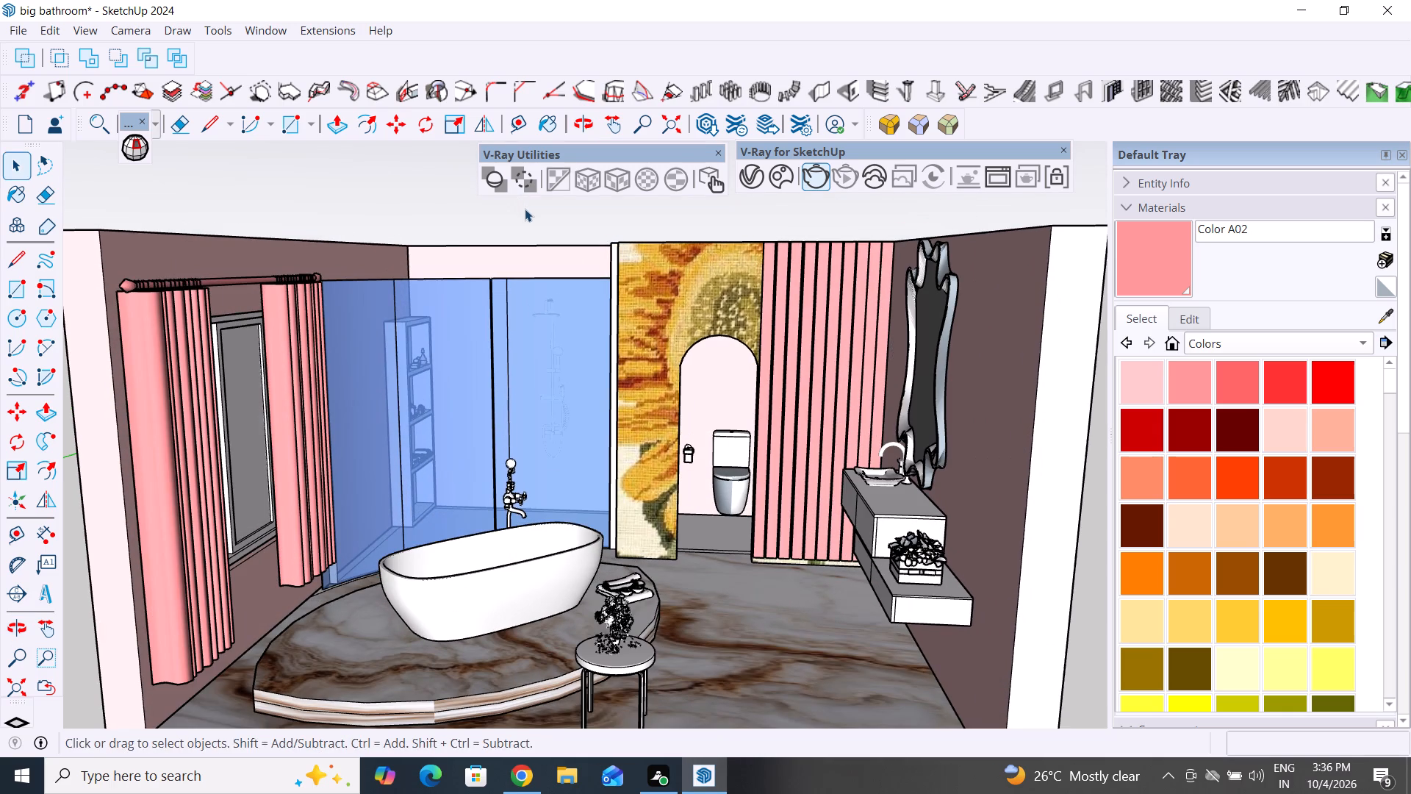
pyautogui.scroll(-1, 525, 209)
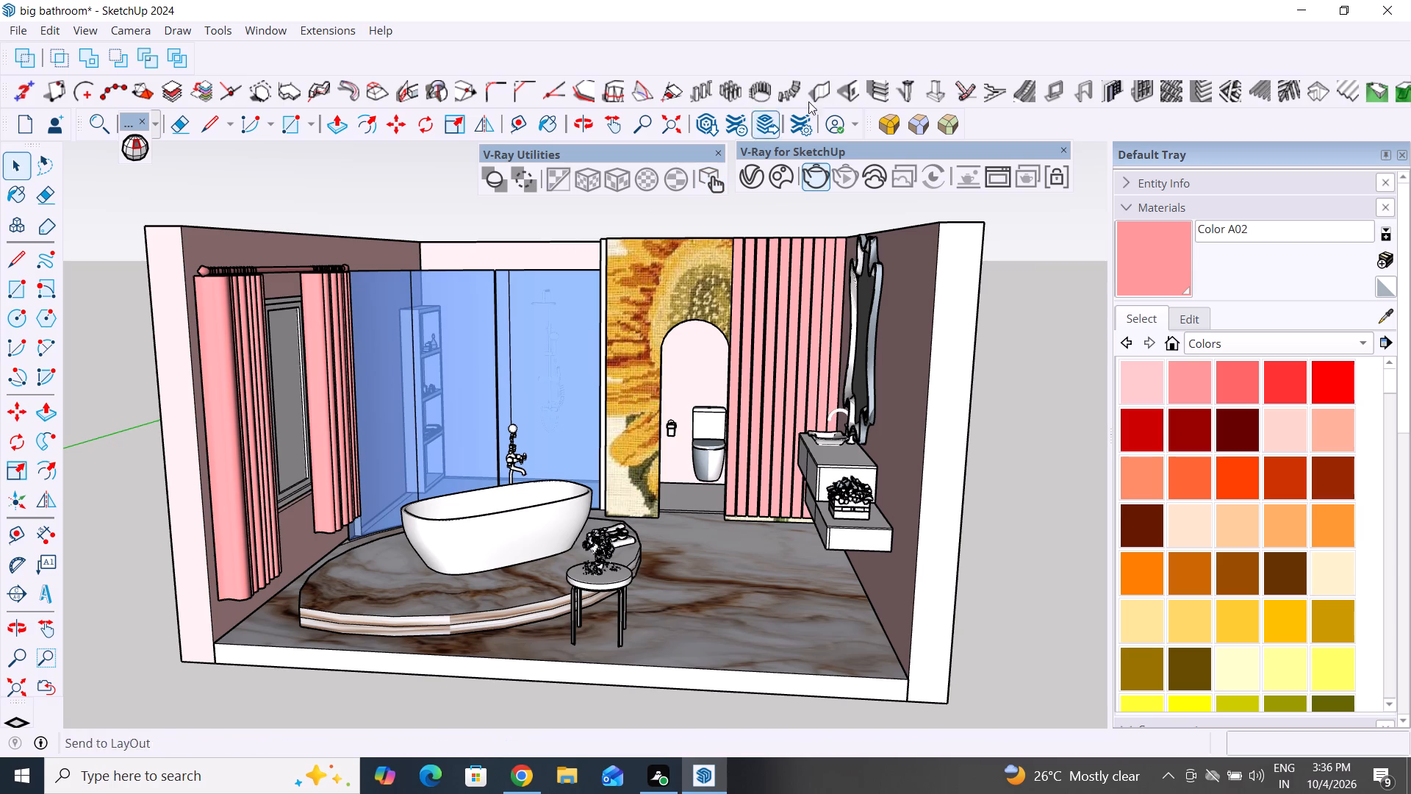
# Stop the running V-Ray render from the Asset Editor.
pyautogui.click(755, 178)
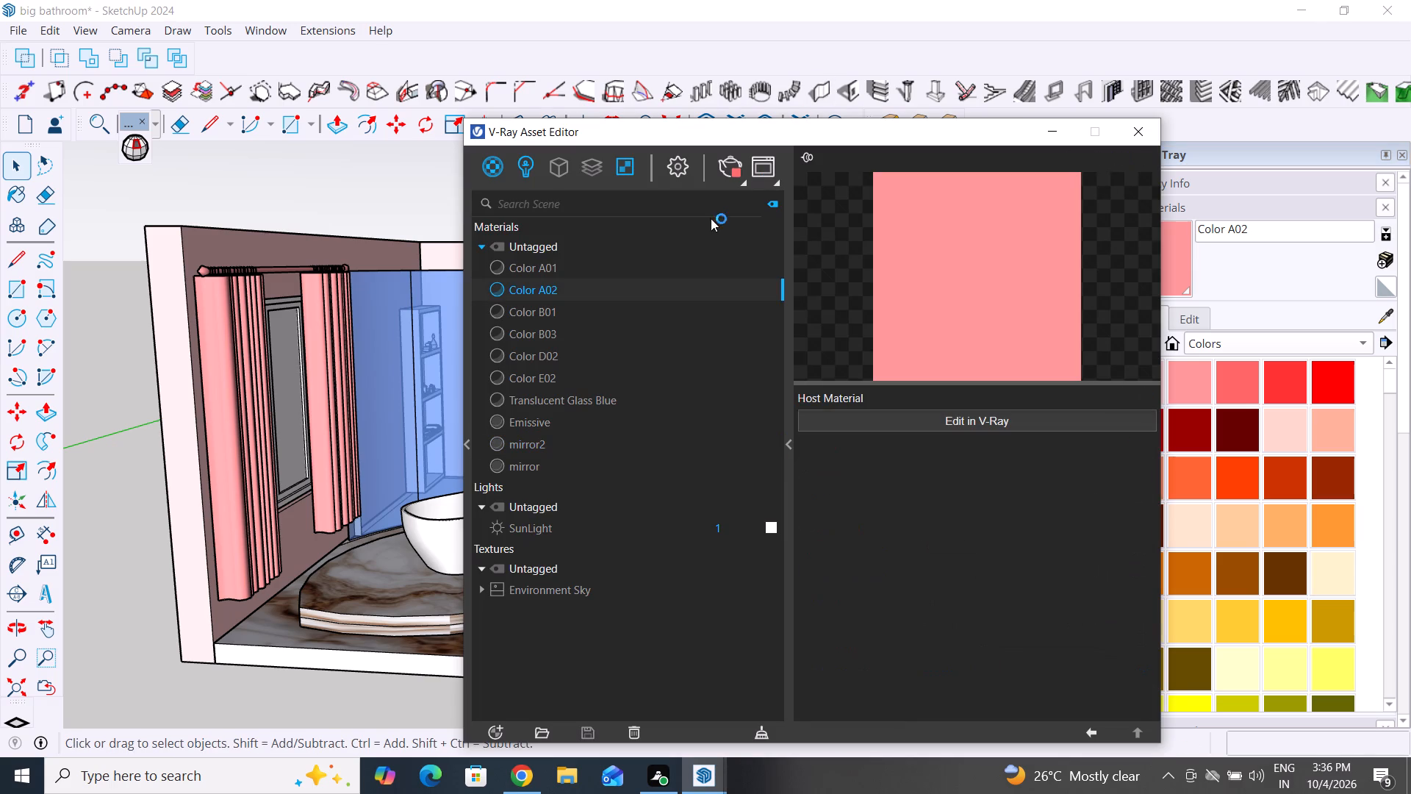
pyautogui.click(730, 163)
# Close the V-Ray Asset Editor to get back to the bathroom model.
pyautogui.click(1139, 130)
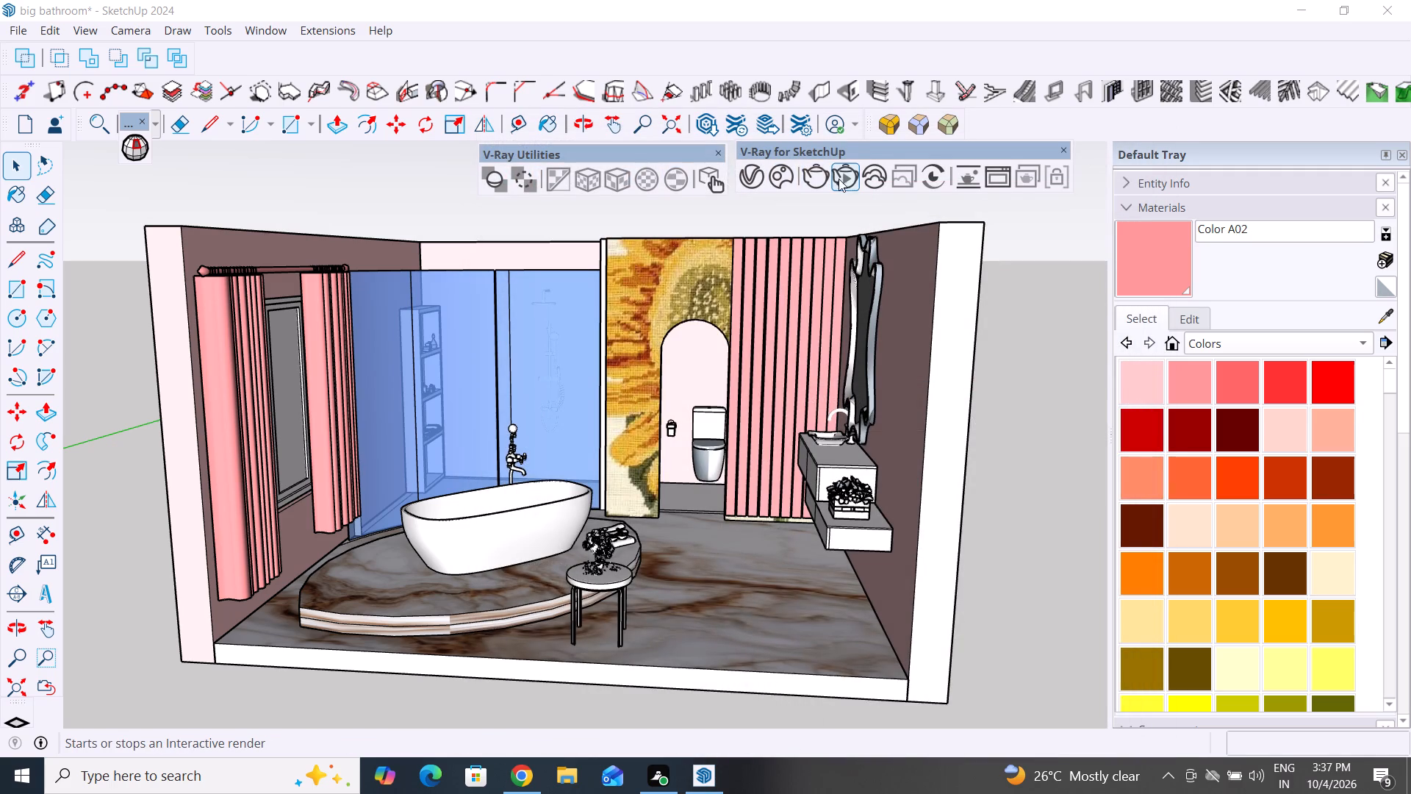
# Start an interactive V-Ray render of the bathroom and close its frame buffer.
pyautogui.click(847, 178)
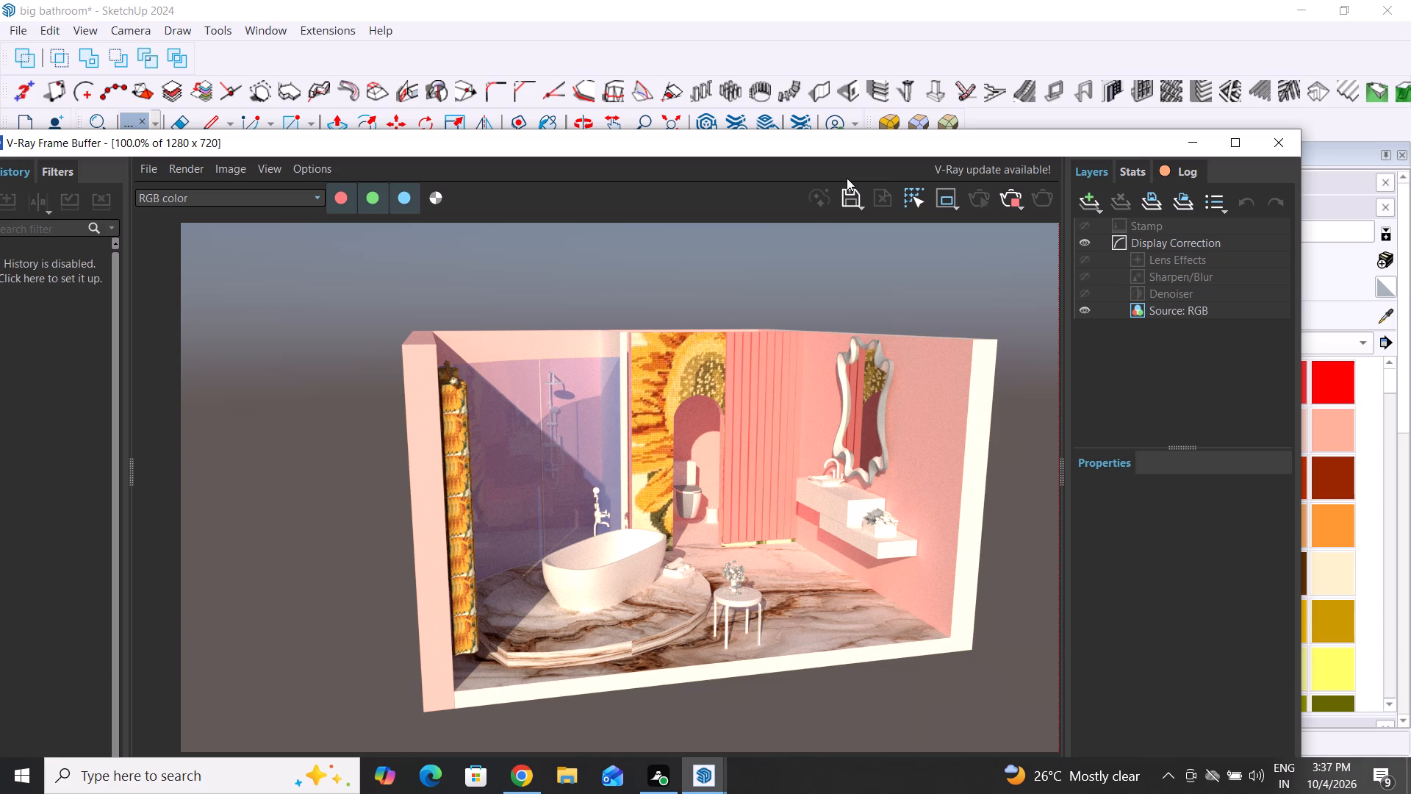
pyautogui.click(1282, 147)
# Frame the whole bathroom interior in a closer, slightly raised front view, from the window curtains to the vanity wall.
pyautogui.scroll(-3, 761, 351)
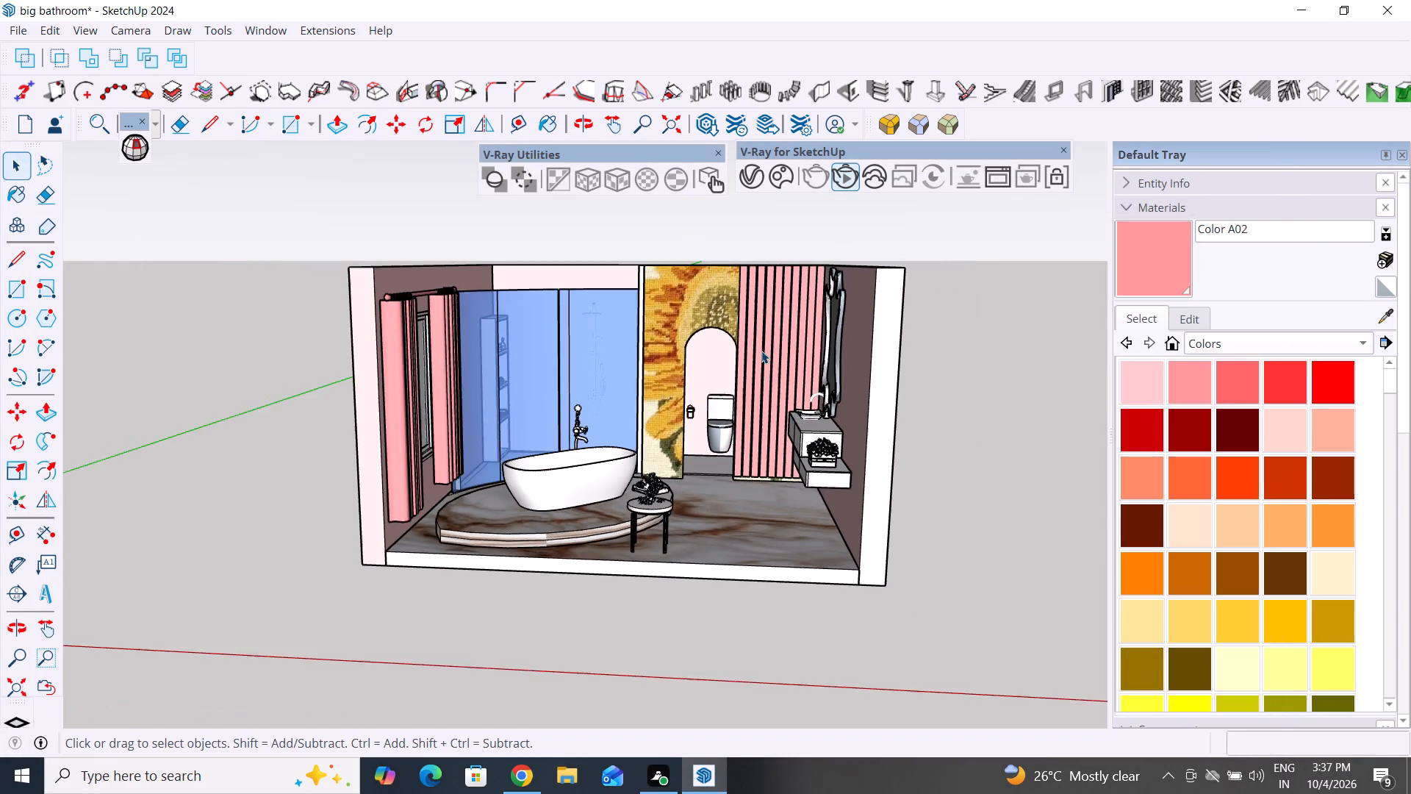
pyautogui.scroll(-2, 761, 351)
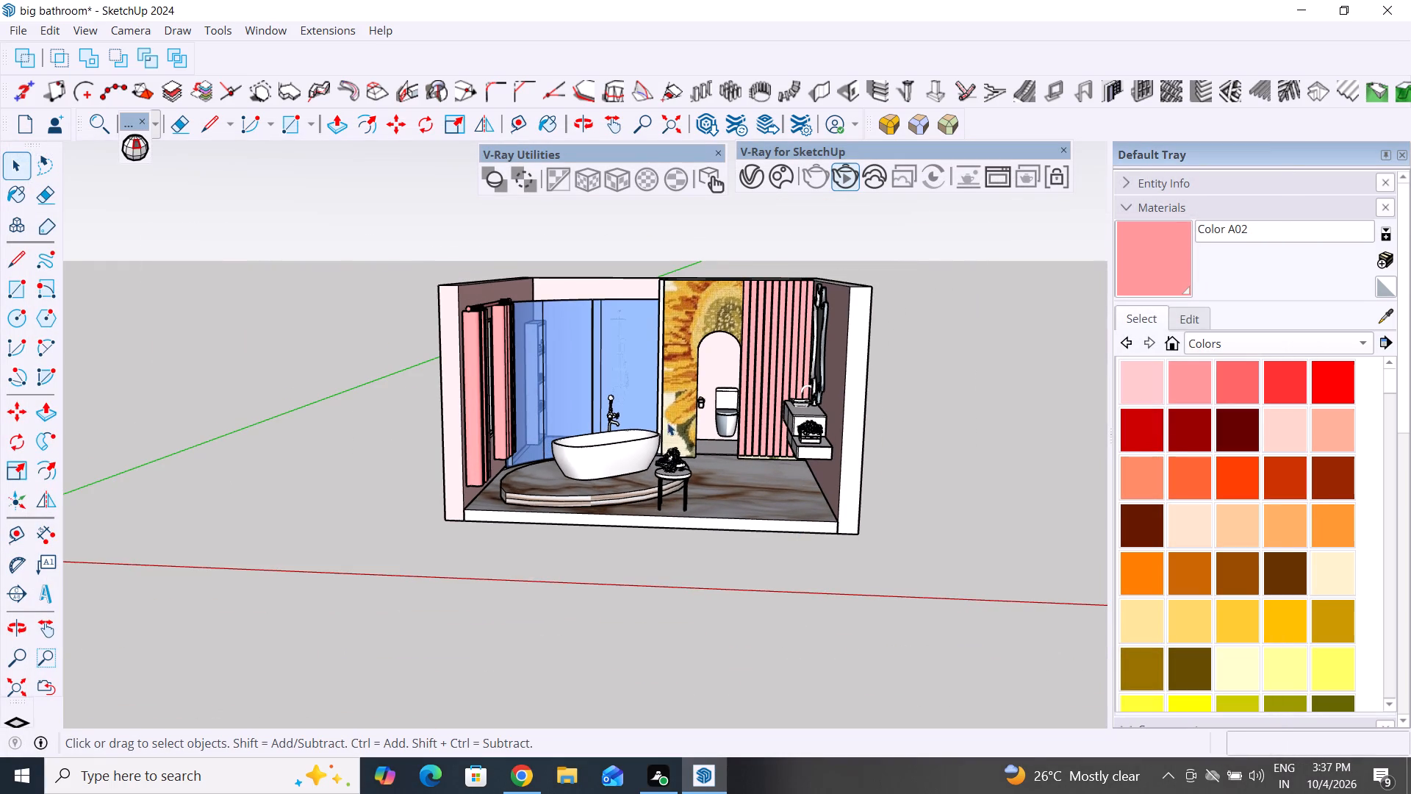
pyautogui.scroll(3, 666, 253)
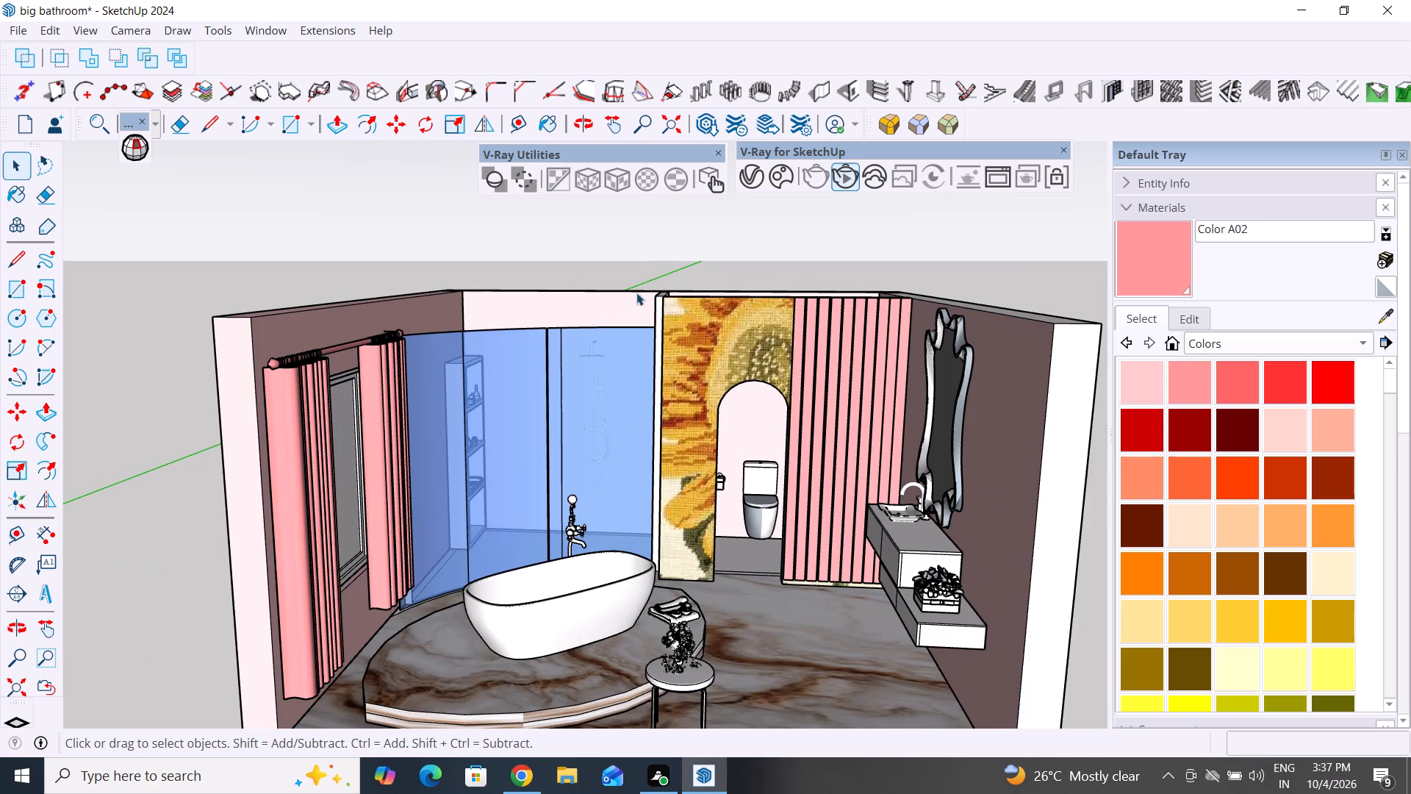
pyautogui.scroll(-2, 561, 322)
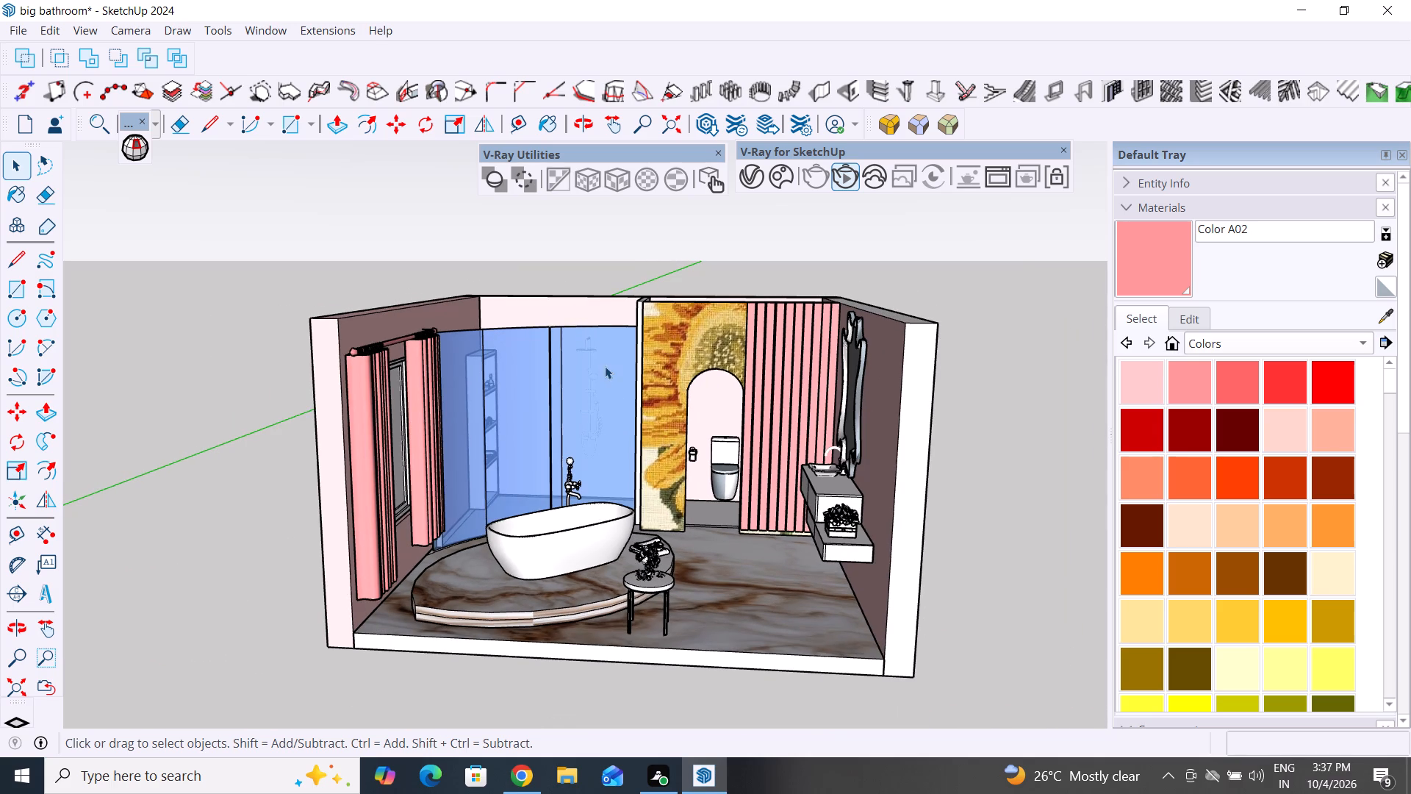
pyautogui.scroll(2, 826, 643)
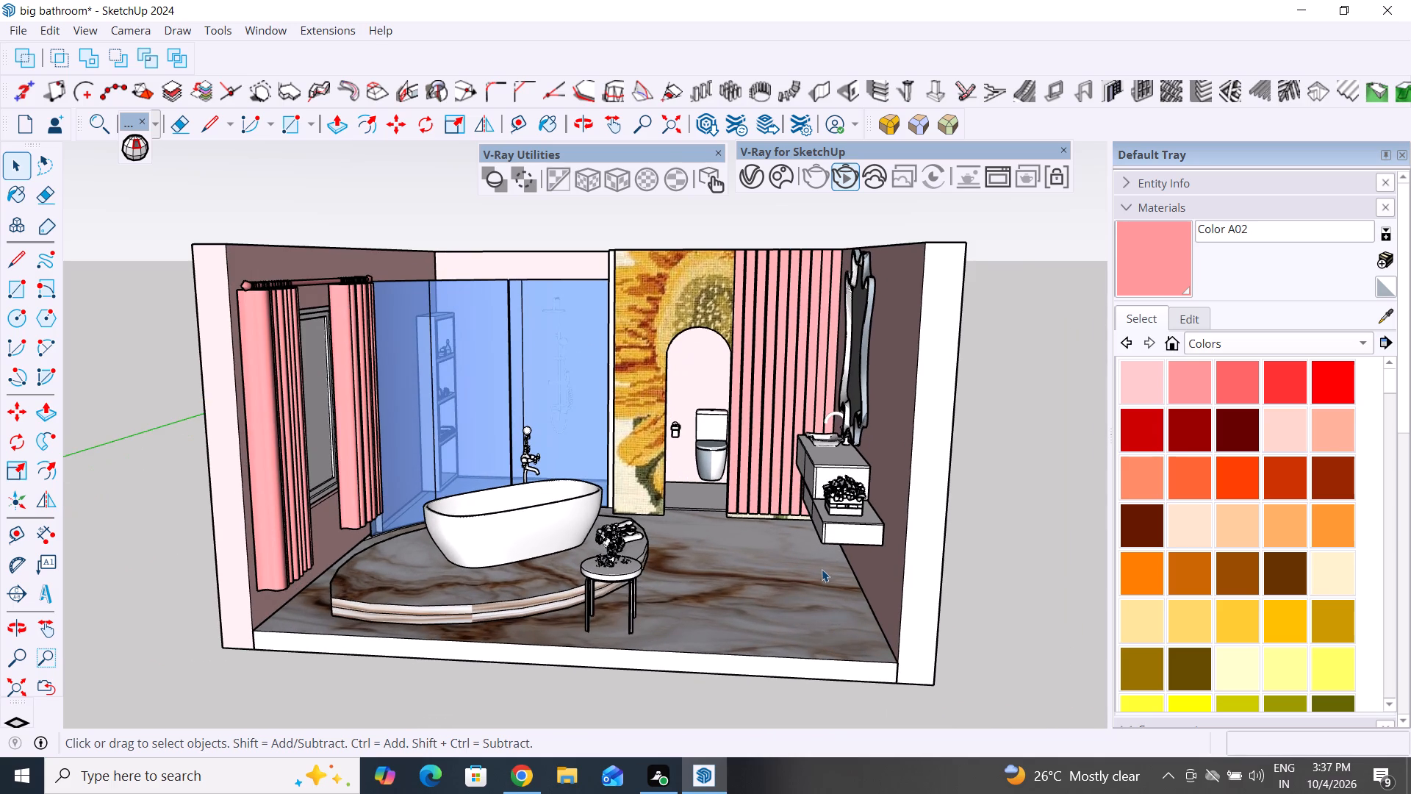
pyautogui.scroll(1, 822, 565)
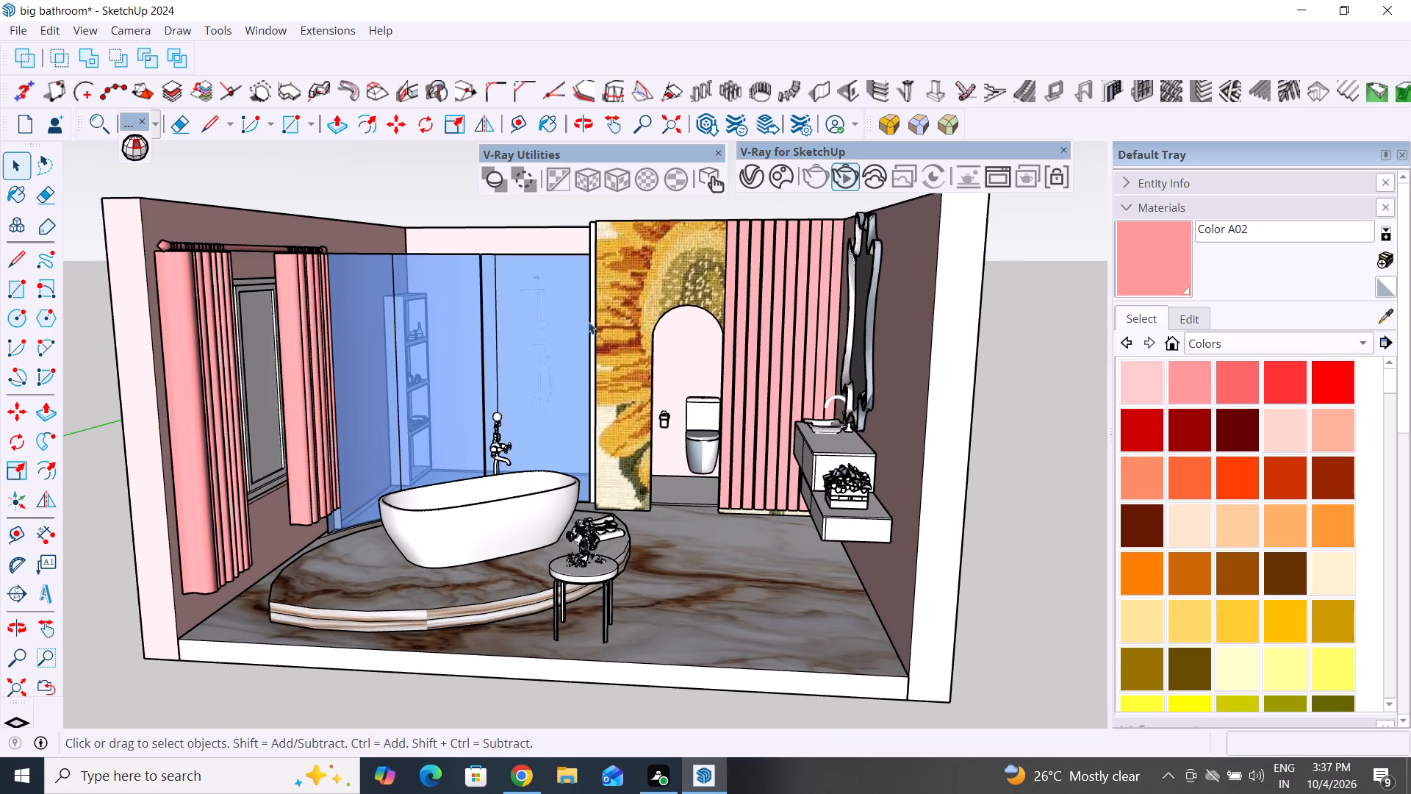
pyautogui.moveTo(556, 235); pyautogui.dragTo(564, 204, button='middle')
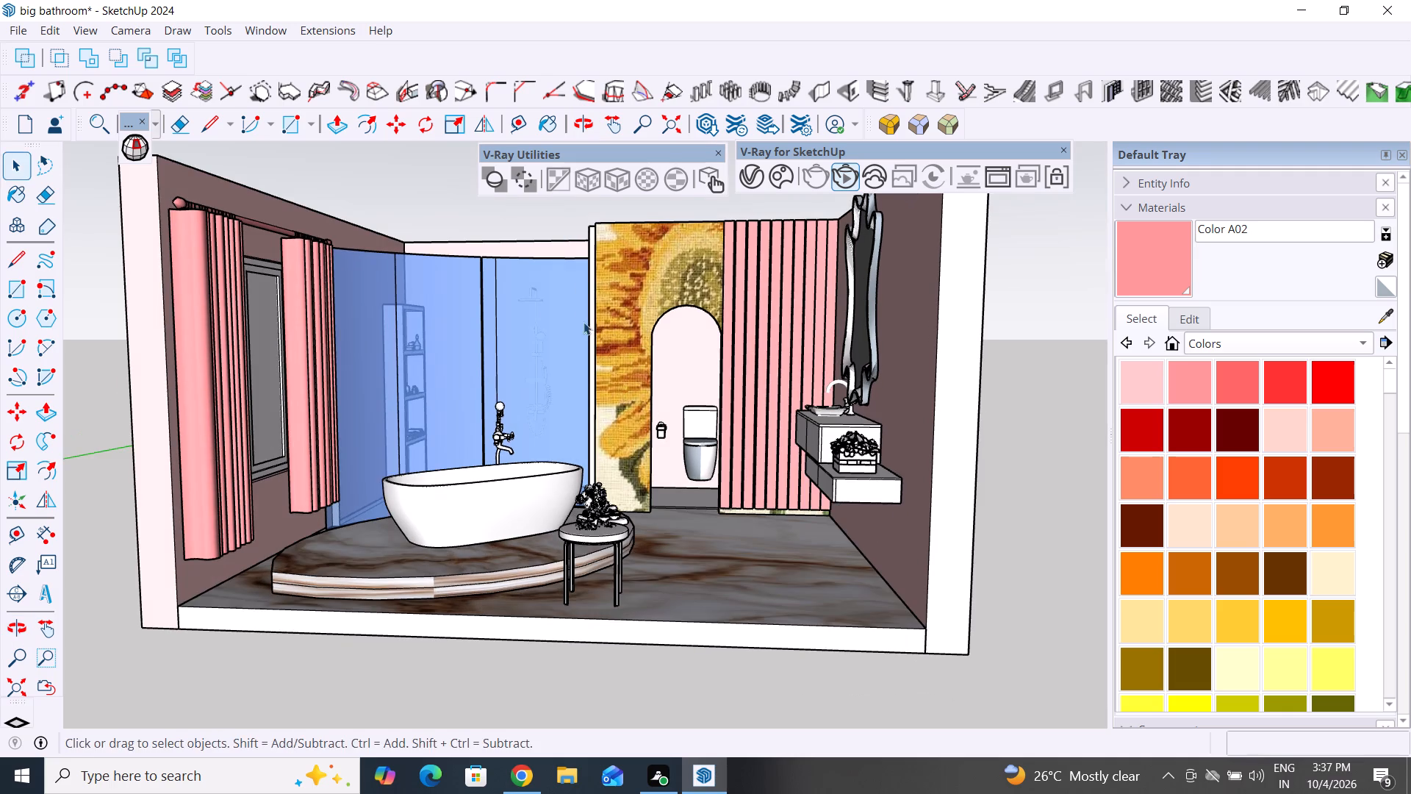
pyautogui.moveTo(585, 323); pyautogui.dragTo(603, 290, button='middle')
pyautogui.scroll(2, 573, 213)
pyautogui.scroll(-1, 573, 211)
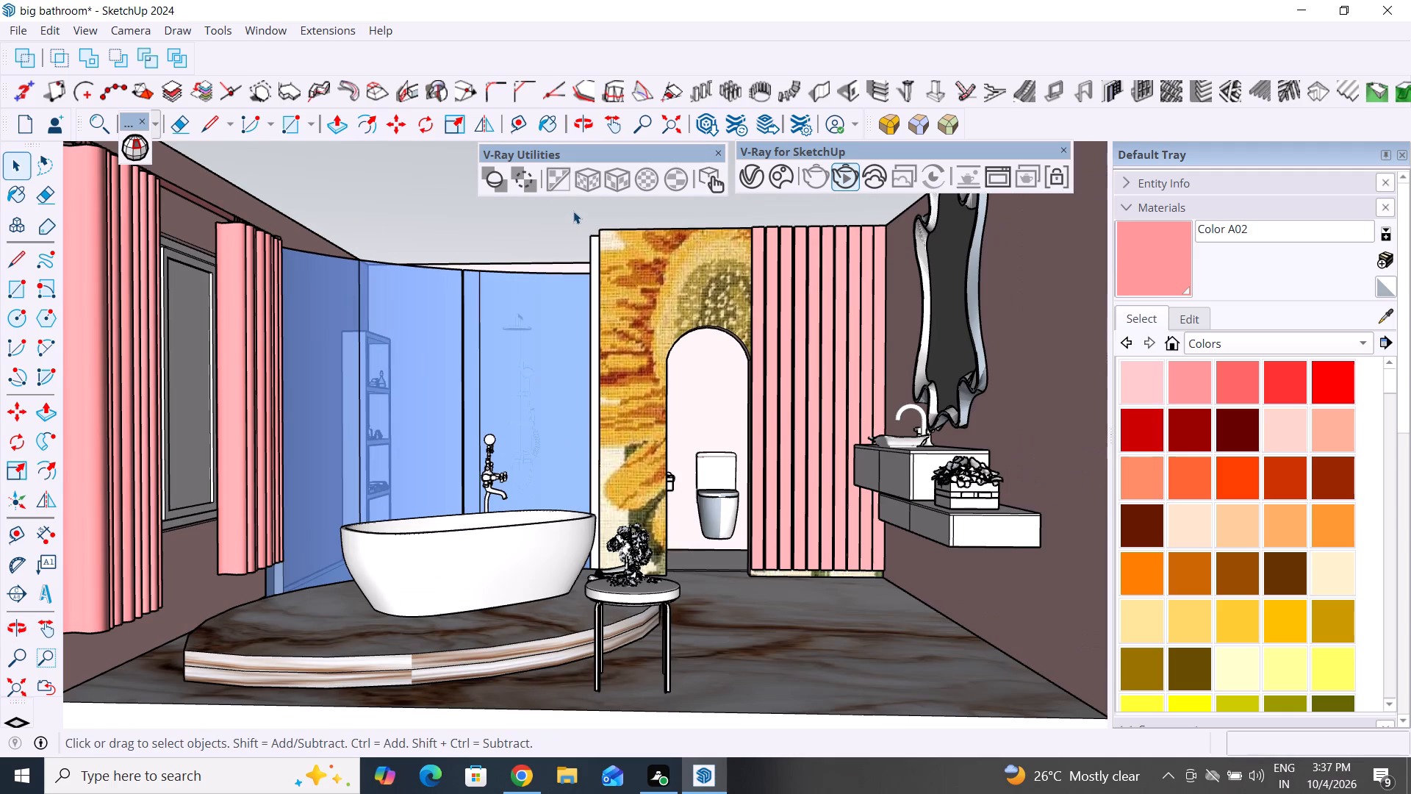
pyautogui.scroll(-1, 573, 211)
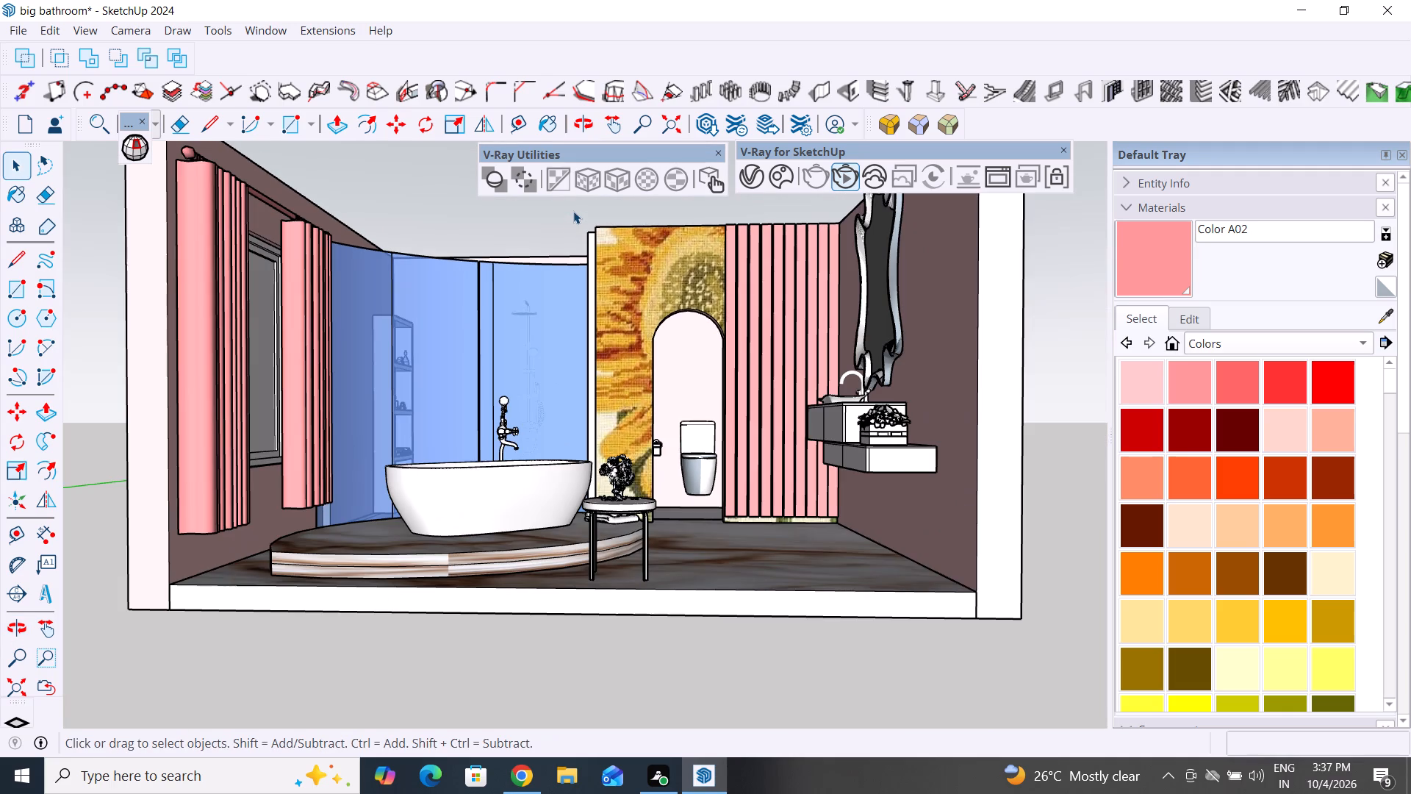
pyautogui.moveTo(563, 243); pyautogui.dragTo(570, 287, button='middle')
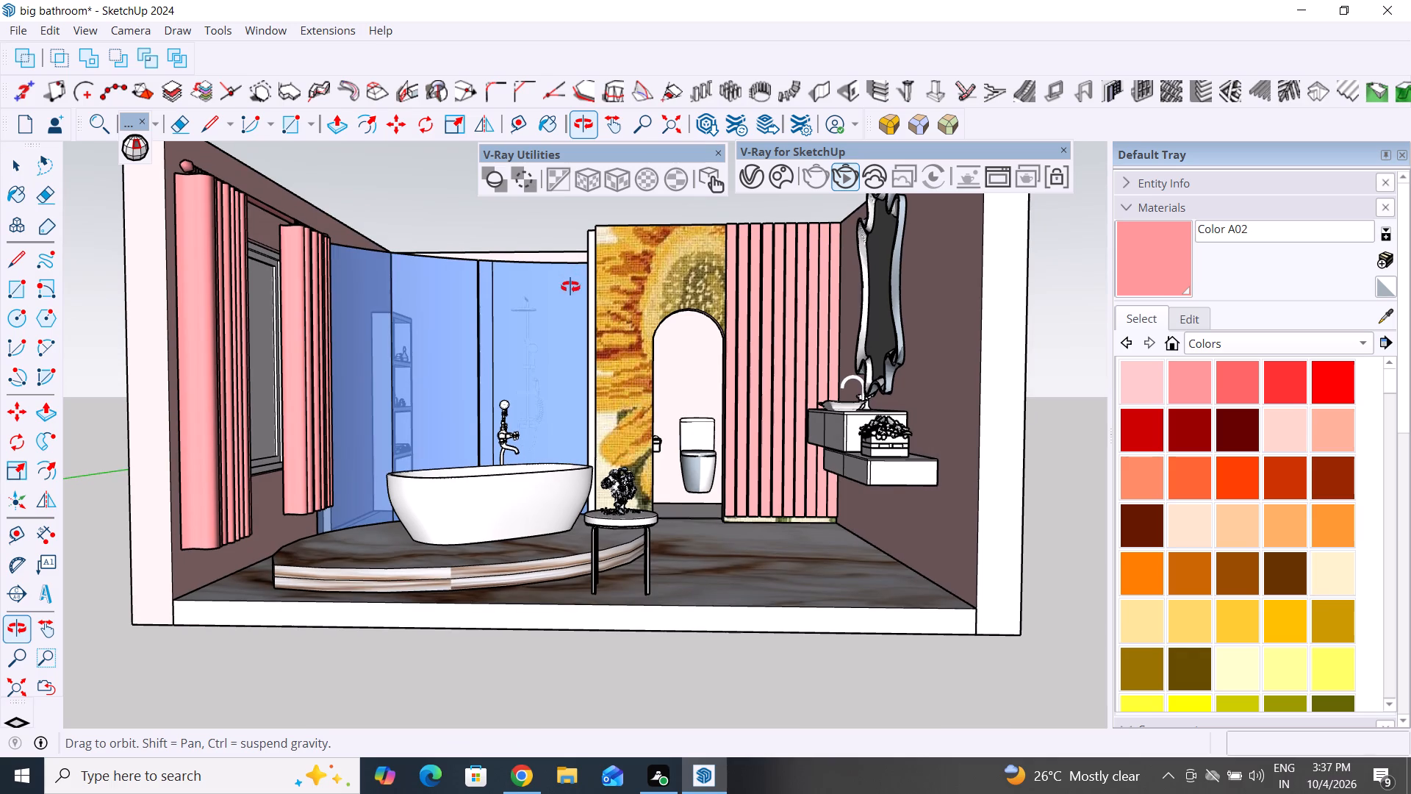
pyautogui.moveTo(570, 287); pyautogui.dragTo(570, 293, button='middle')
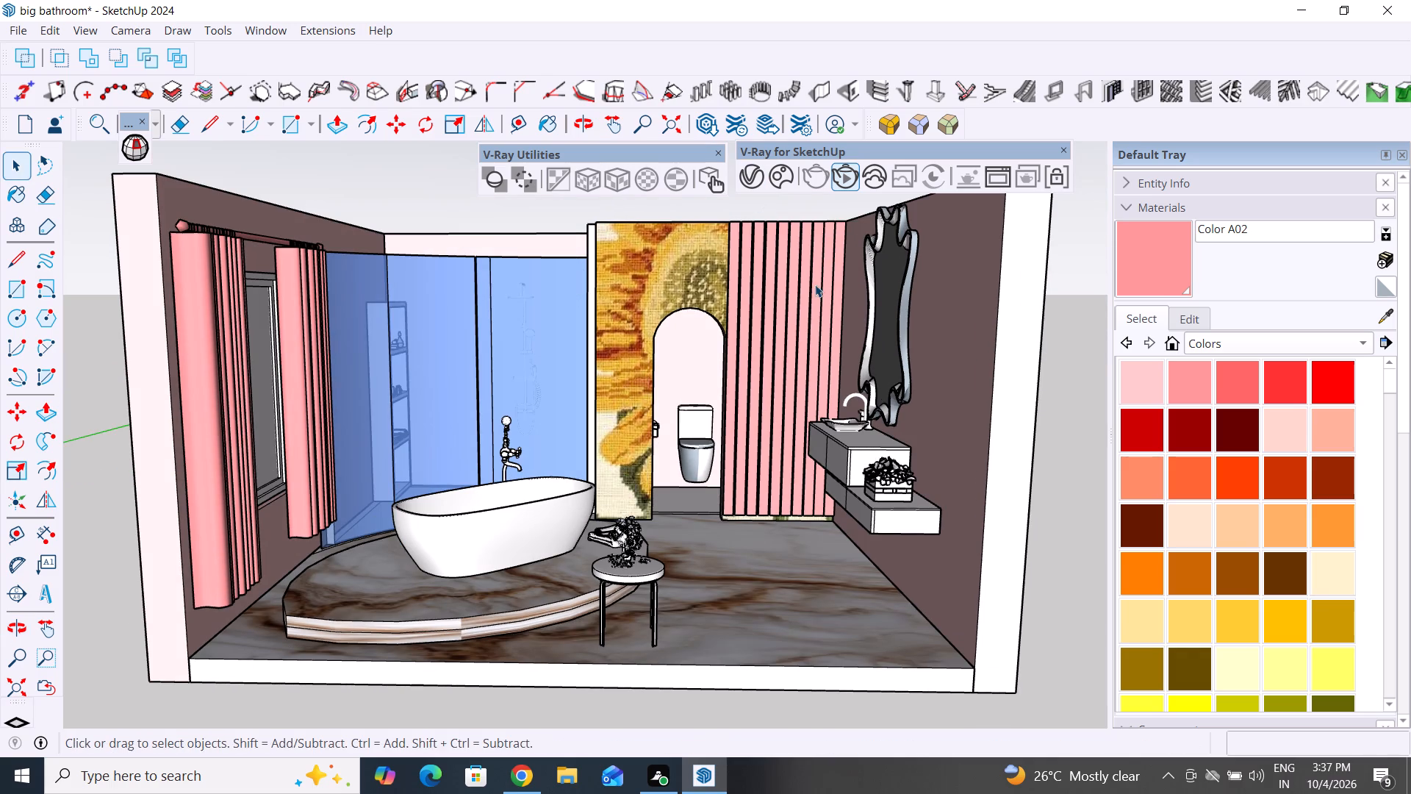
pyautogui.moveTo(799, 262); pyautogui.dragTo(795, 284, button='middle')
# Restart the interactive V-Ray render from the new viewpoint and reposition the frame buffer so the entire window fits on screen.
pyautogui.click(846, 179)
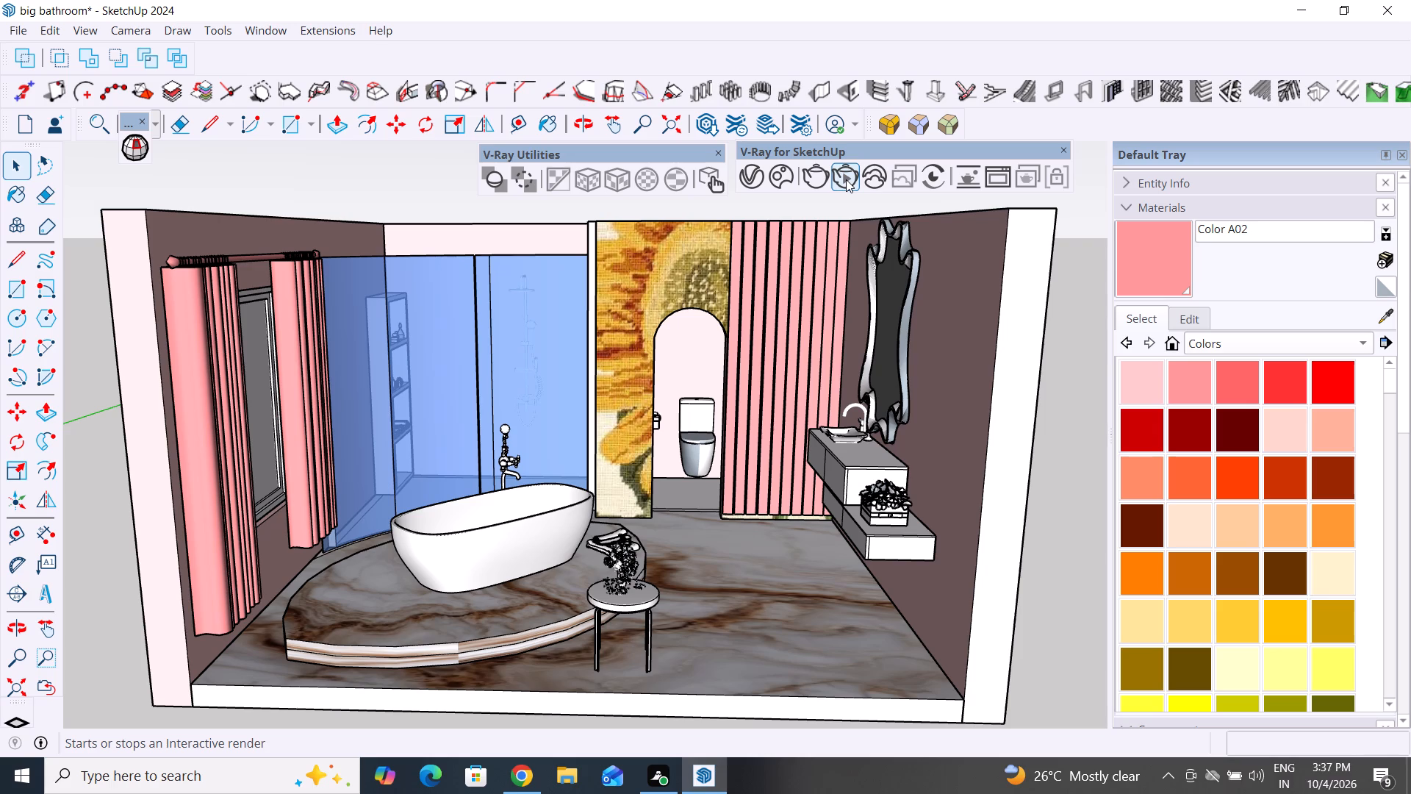
pyautogui.click(844, 172)
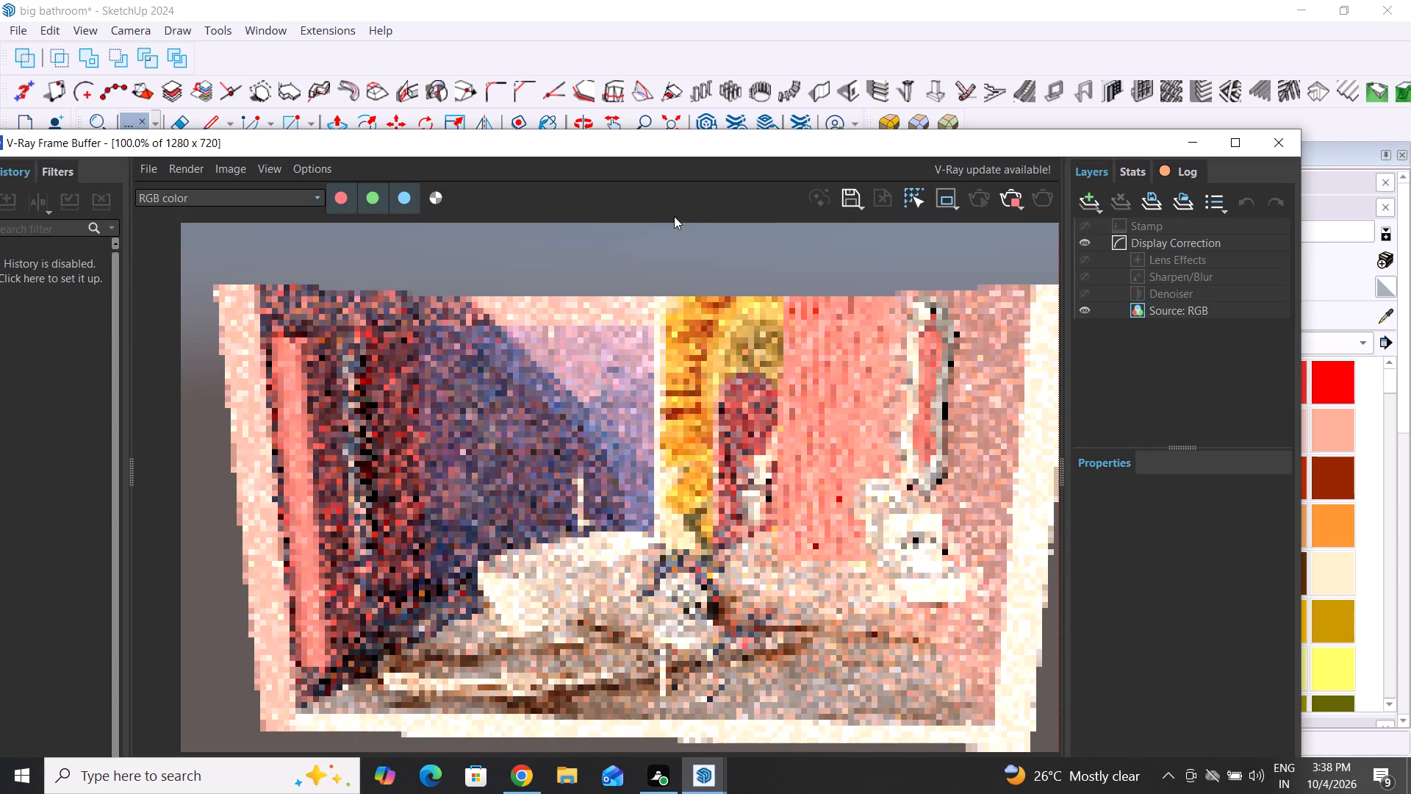
pyautogui.moveTo(740, 145); pyautogui.dragTo(768, 79)
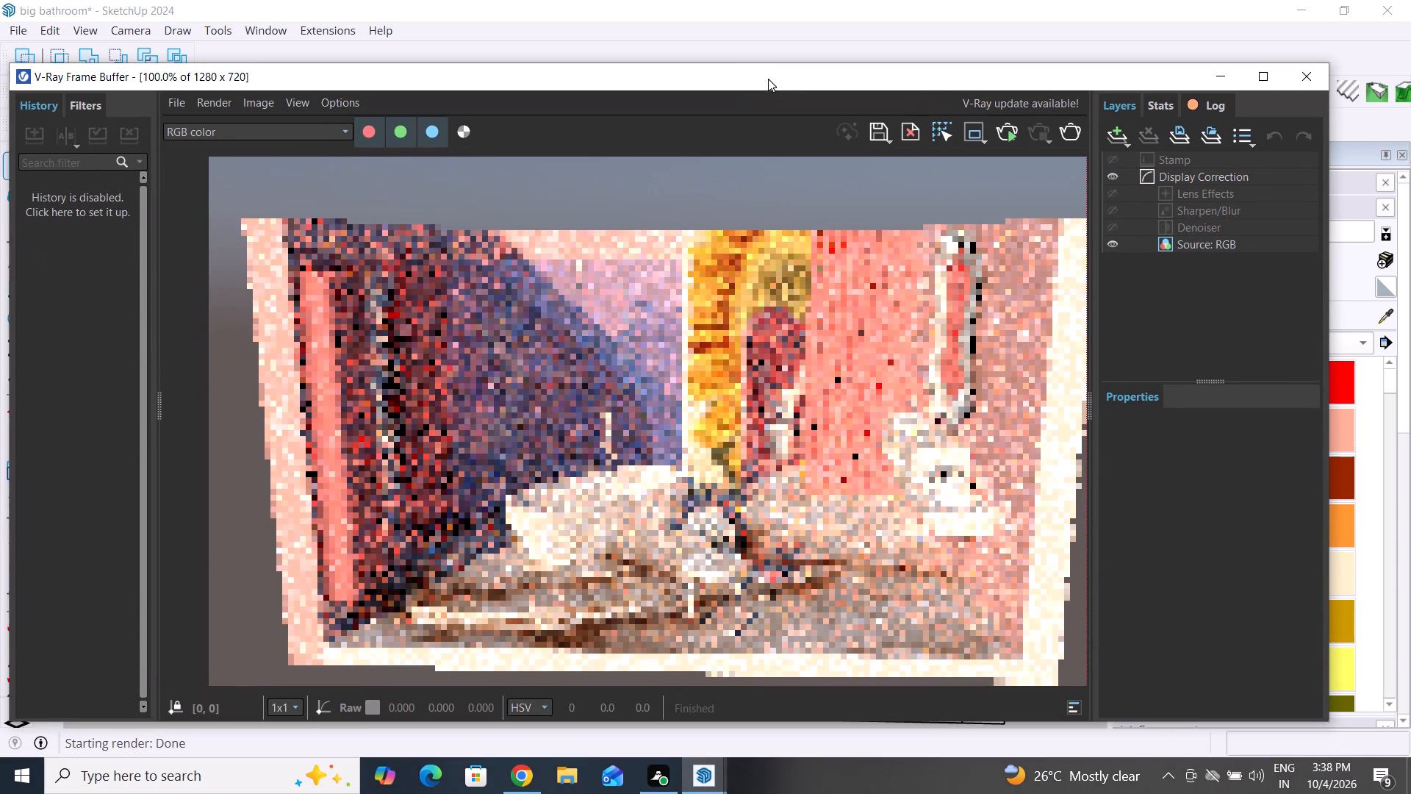
pyautogui.moveTo(768, 79); pyautogui.dragTo(766, 79)
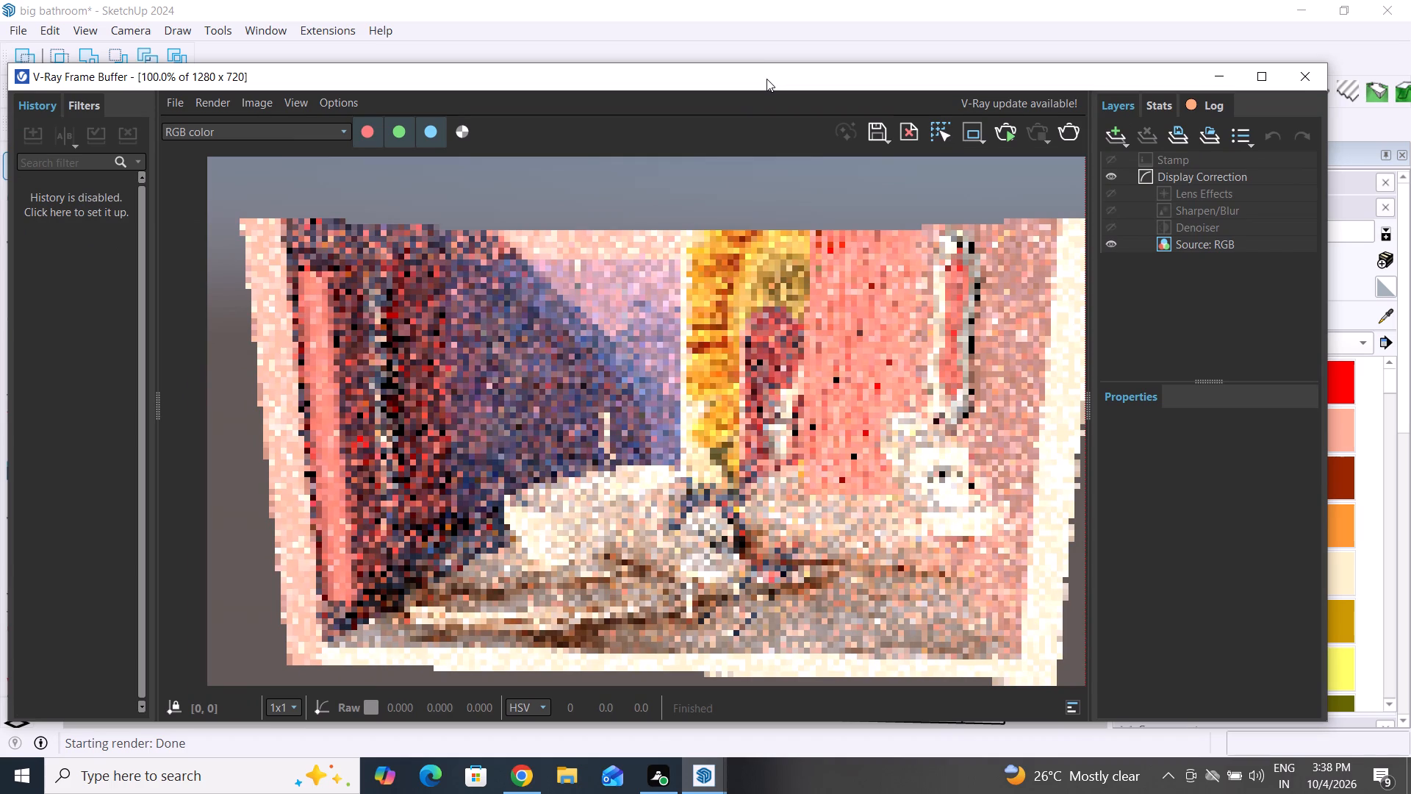
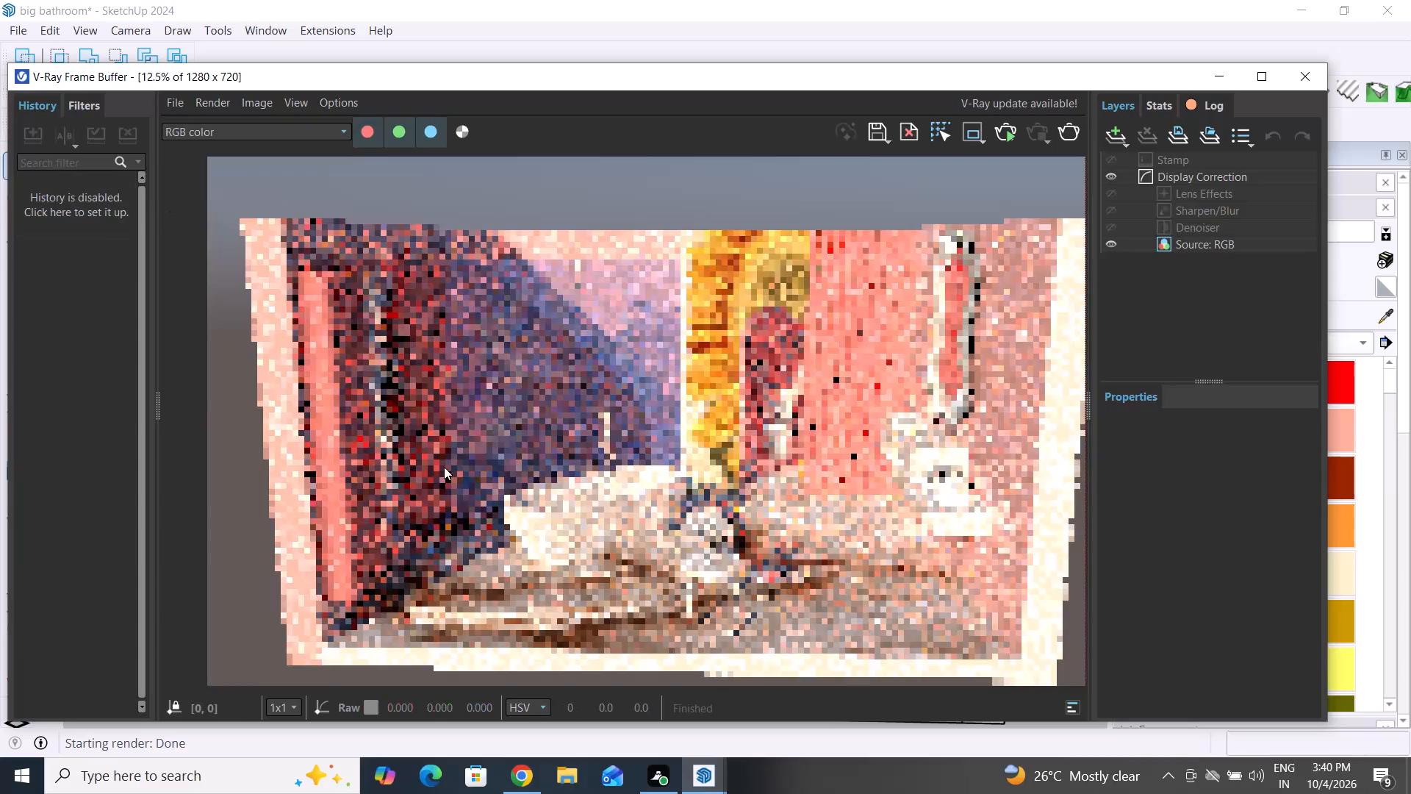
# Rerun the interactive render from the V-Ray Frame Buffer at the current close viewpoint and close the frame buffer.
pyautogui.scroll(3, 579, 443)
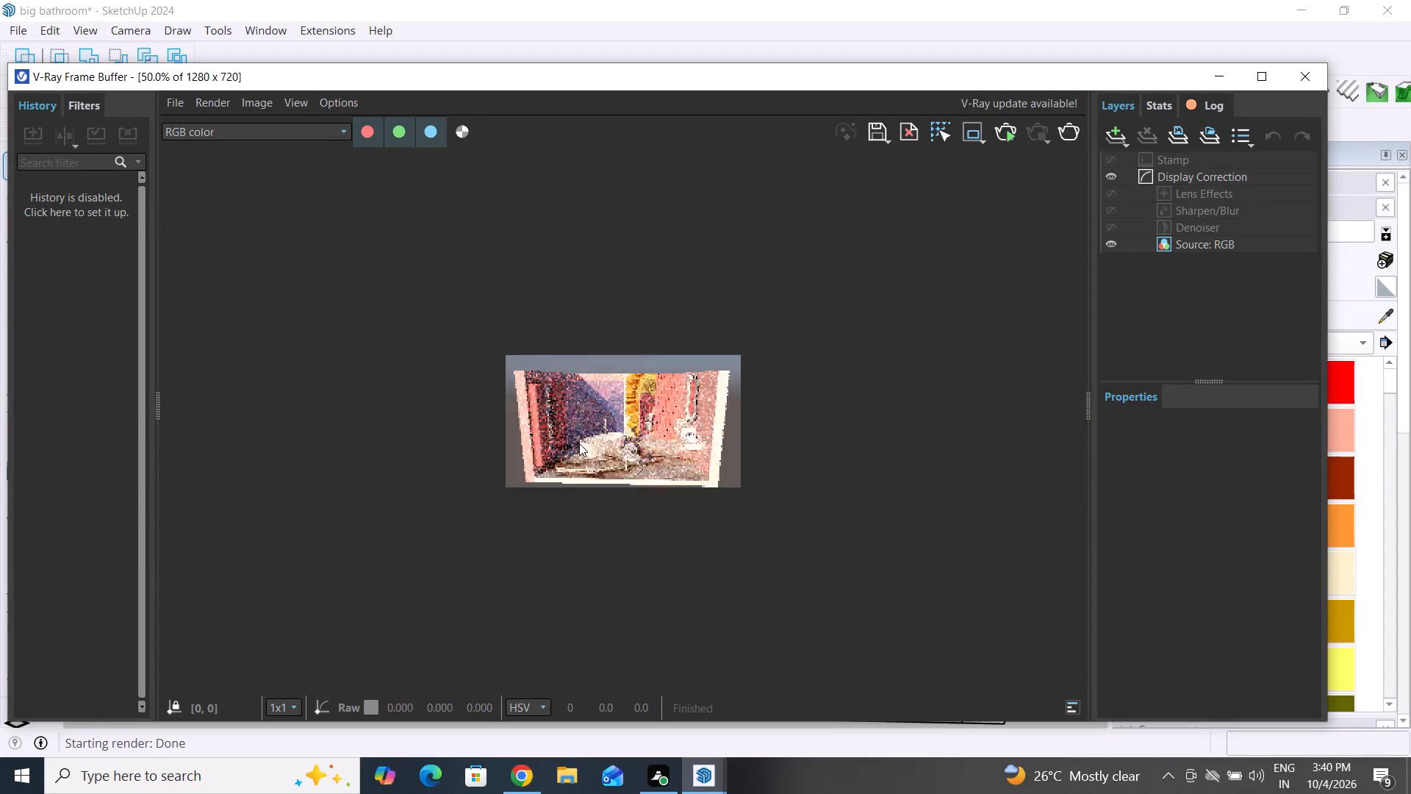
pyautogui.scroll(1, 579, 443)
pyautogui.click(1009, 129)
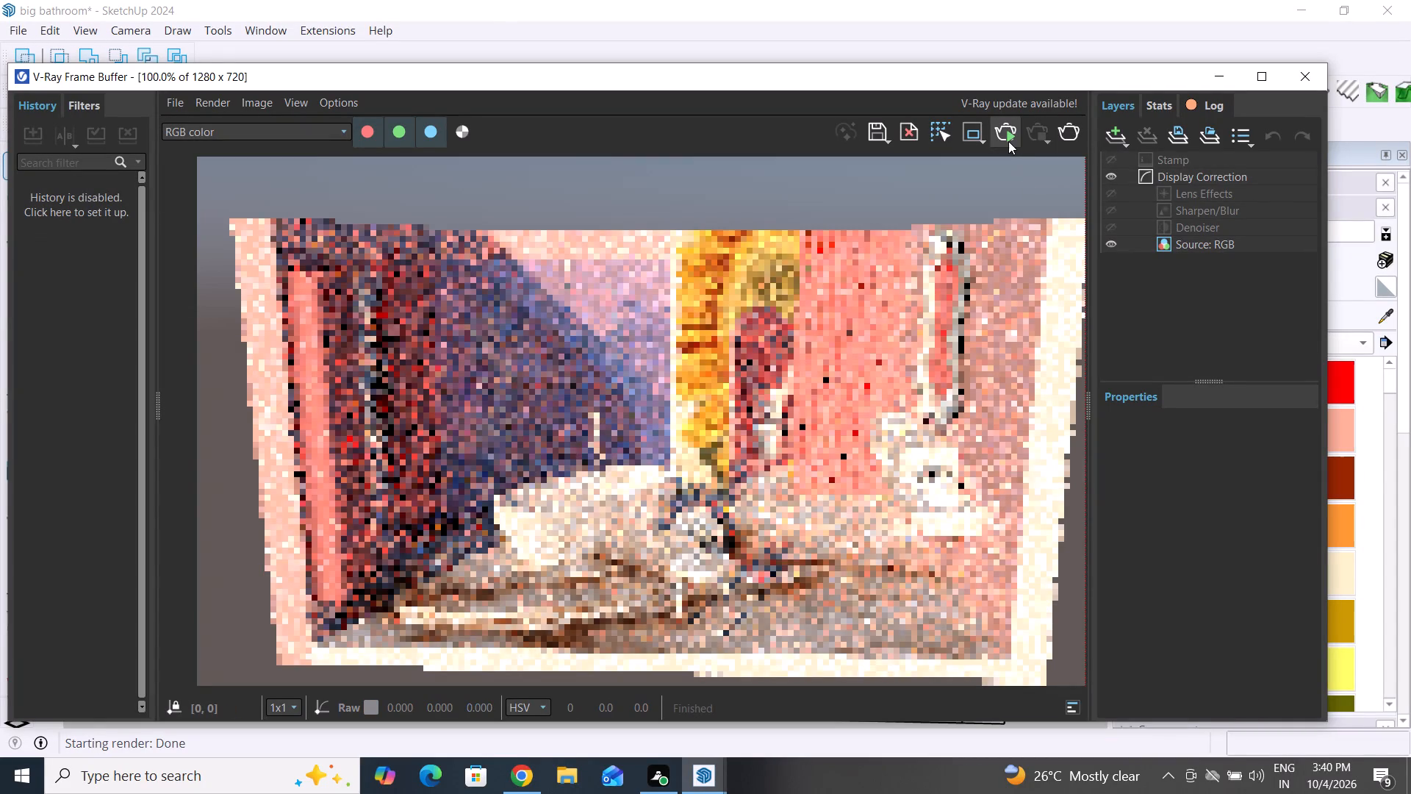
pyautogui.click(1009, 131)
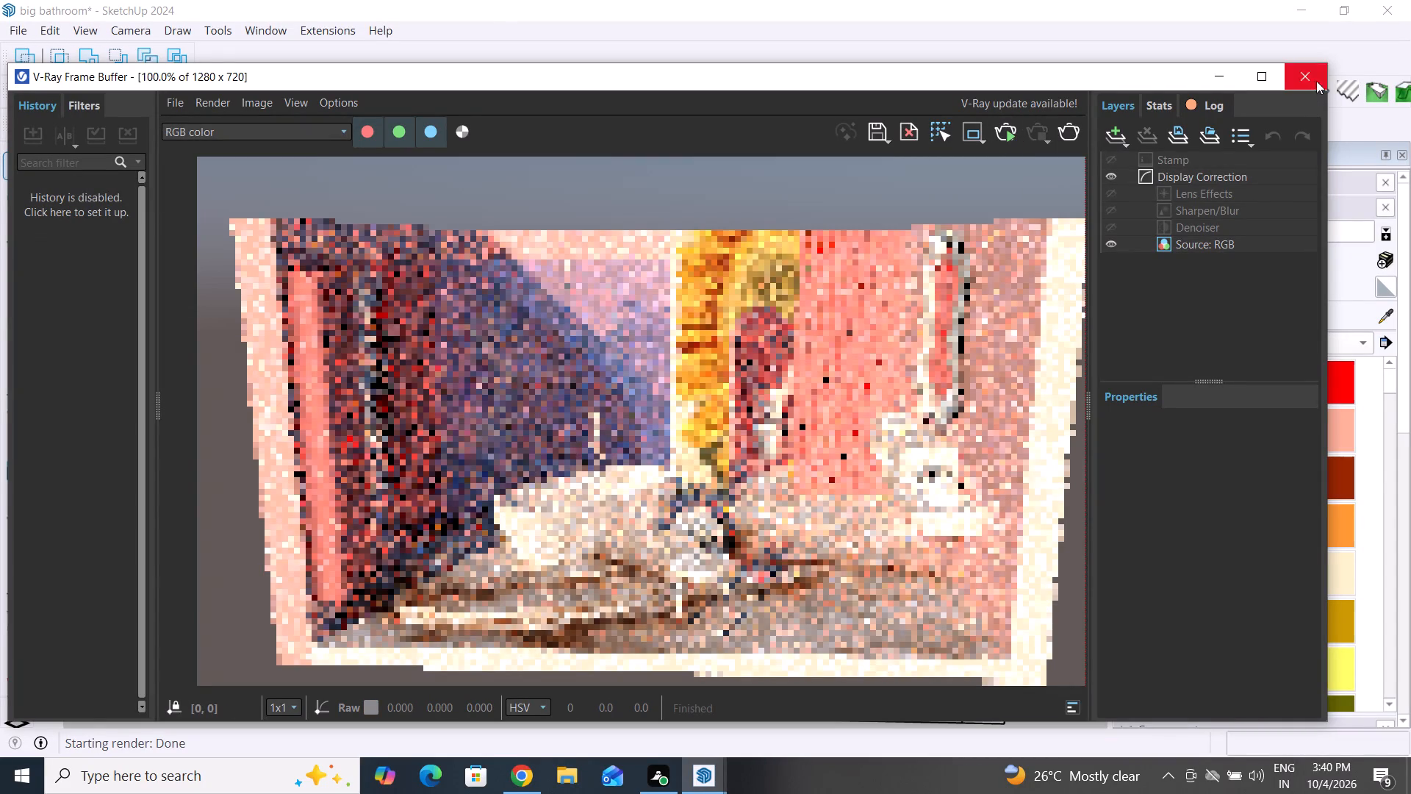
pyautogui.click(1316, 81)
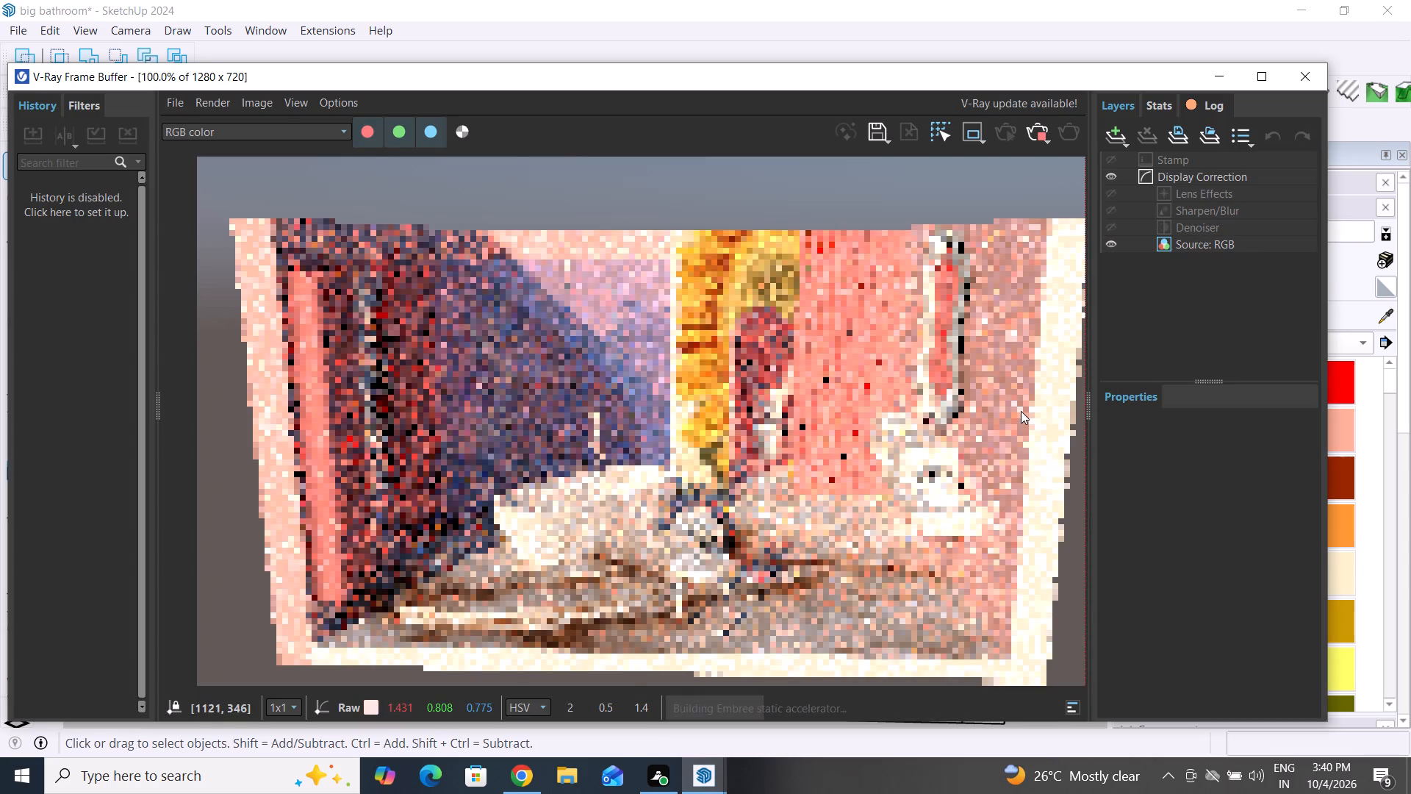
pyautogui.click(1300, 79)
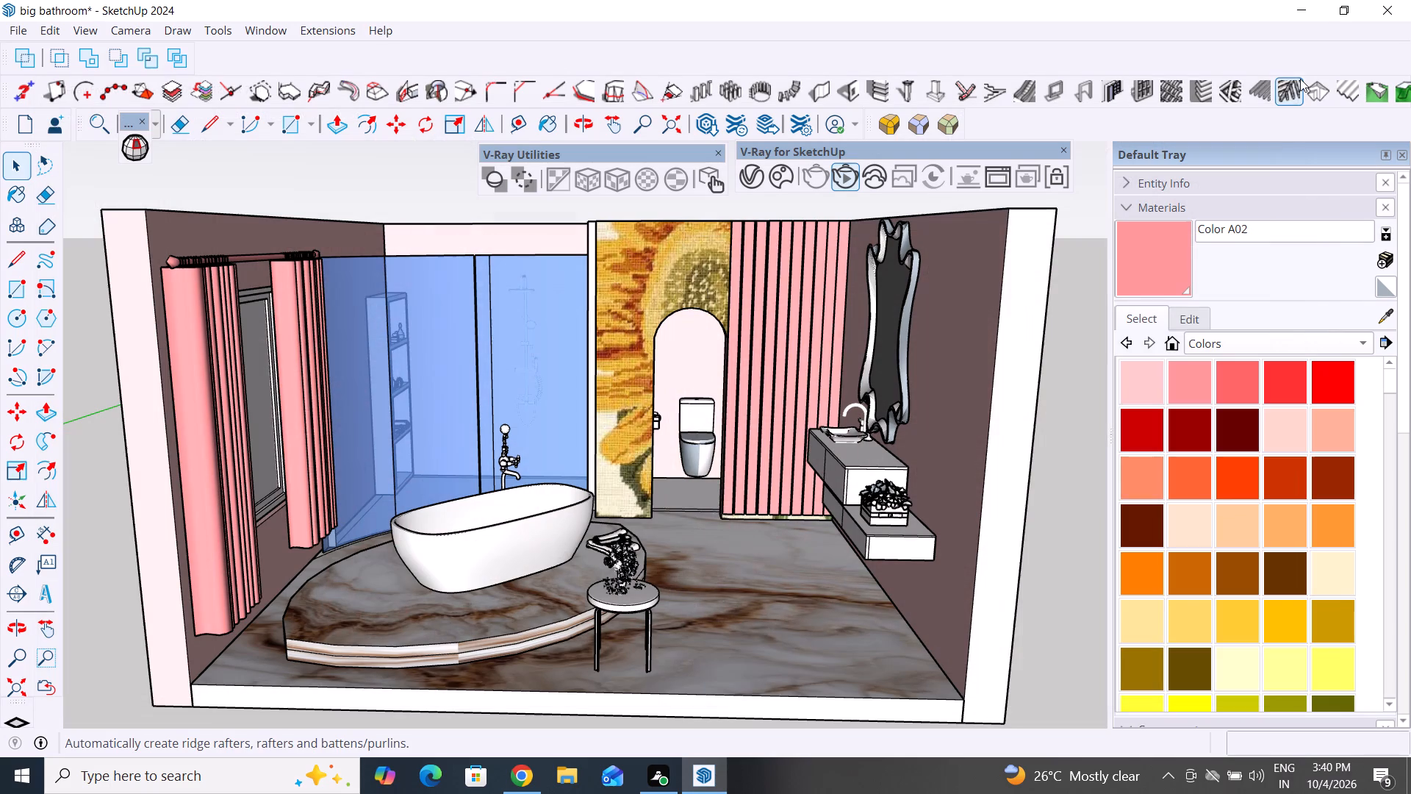
# Run the interactive V-Ray render again from a slightly more distant front view with margin around the whole bathroom.
pyautogui.click(845, 182)
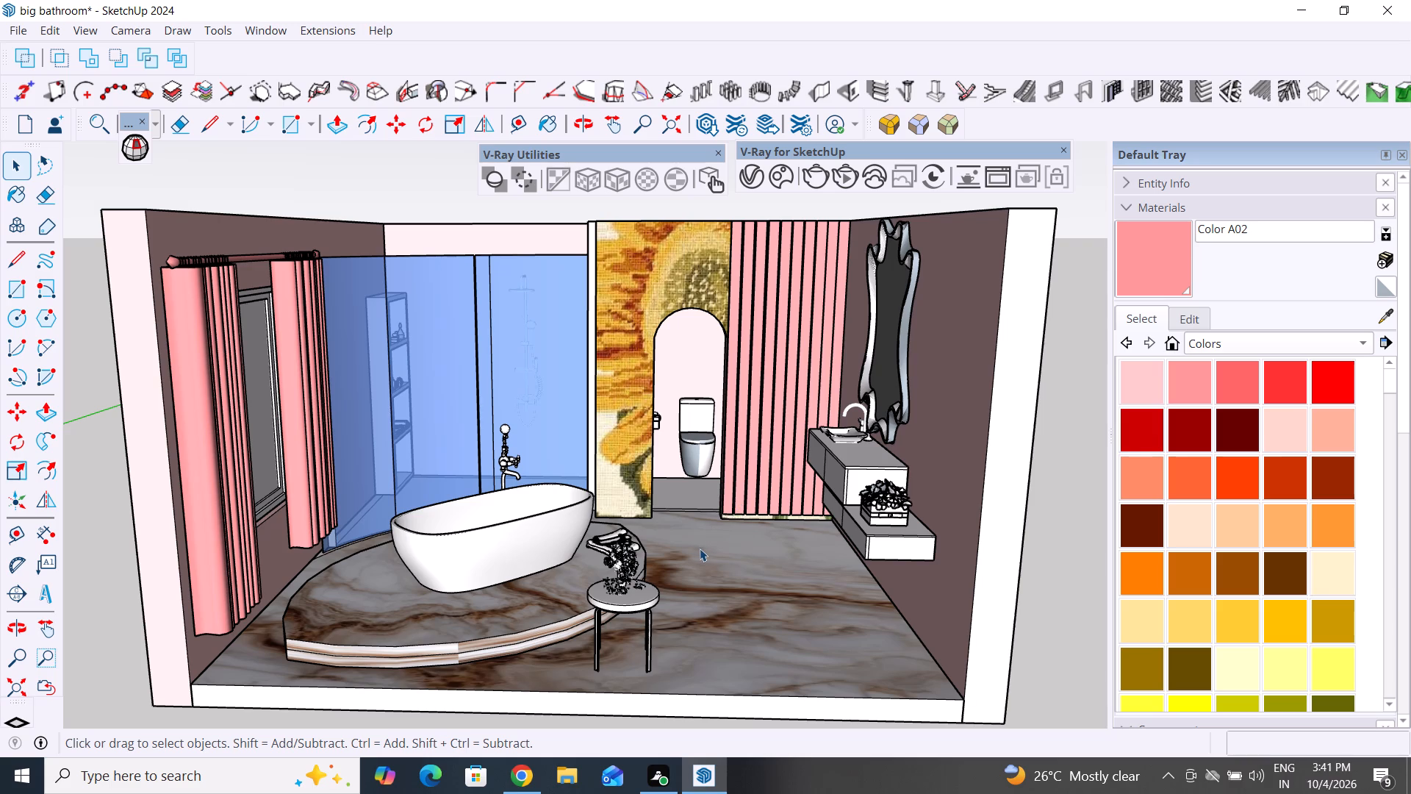
pyautogui.scroll(-2, 725, 532)
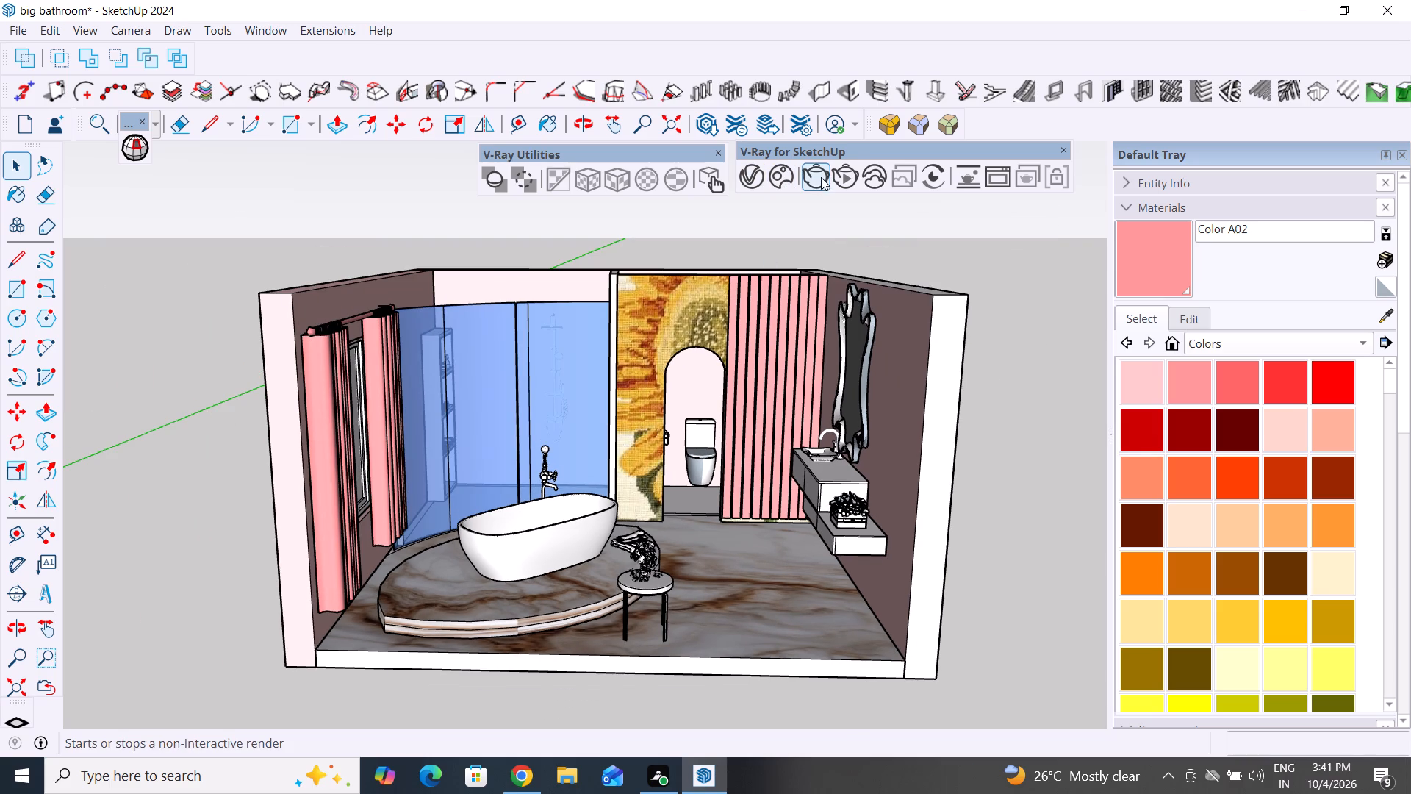
pyautogui.click(847, 178)
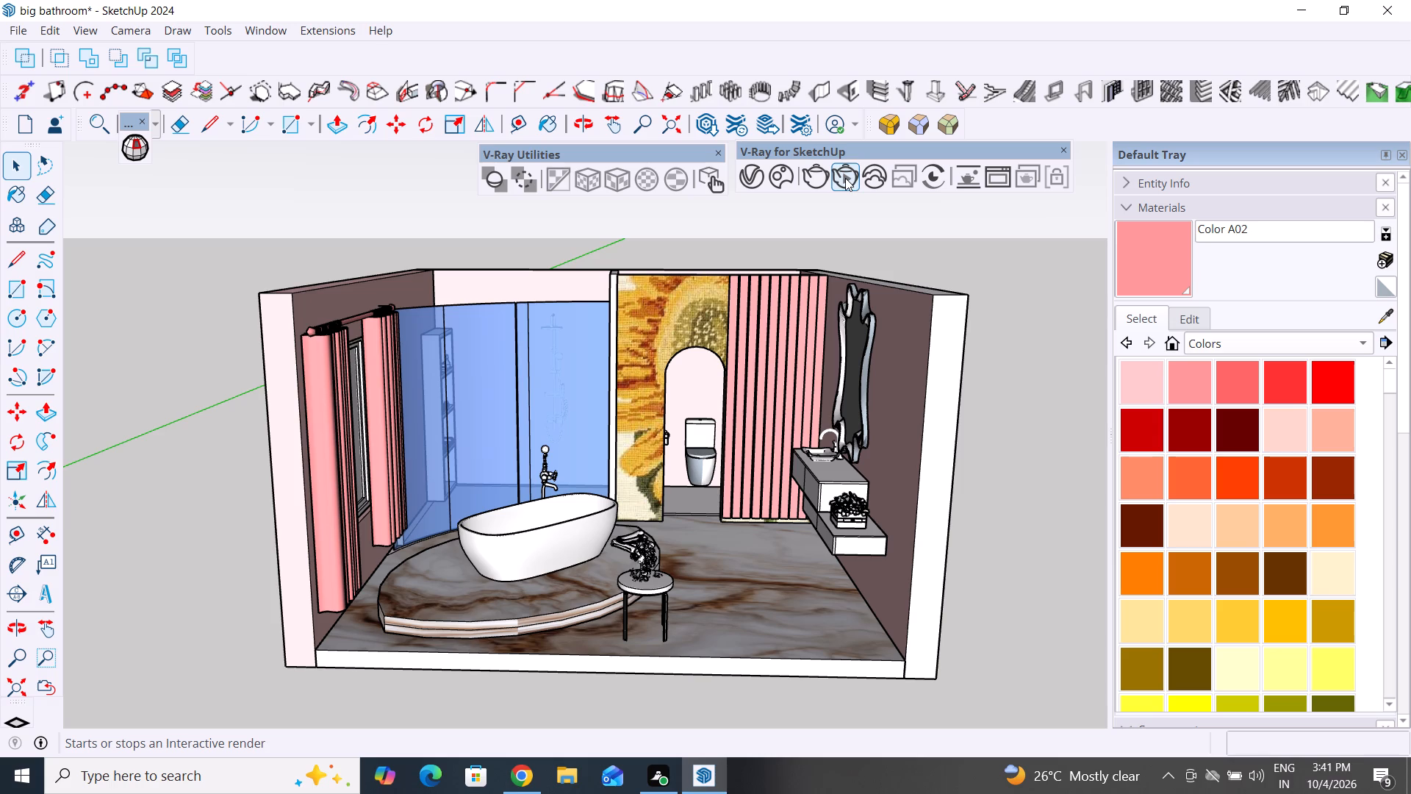
pyautogui.scroll(4, 838, 179)
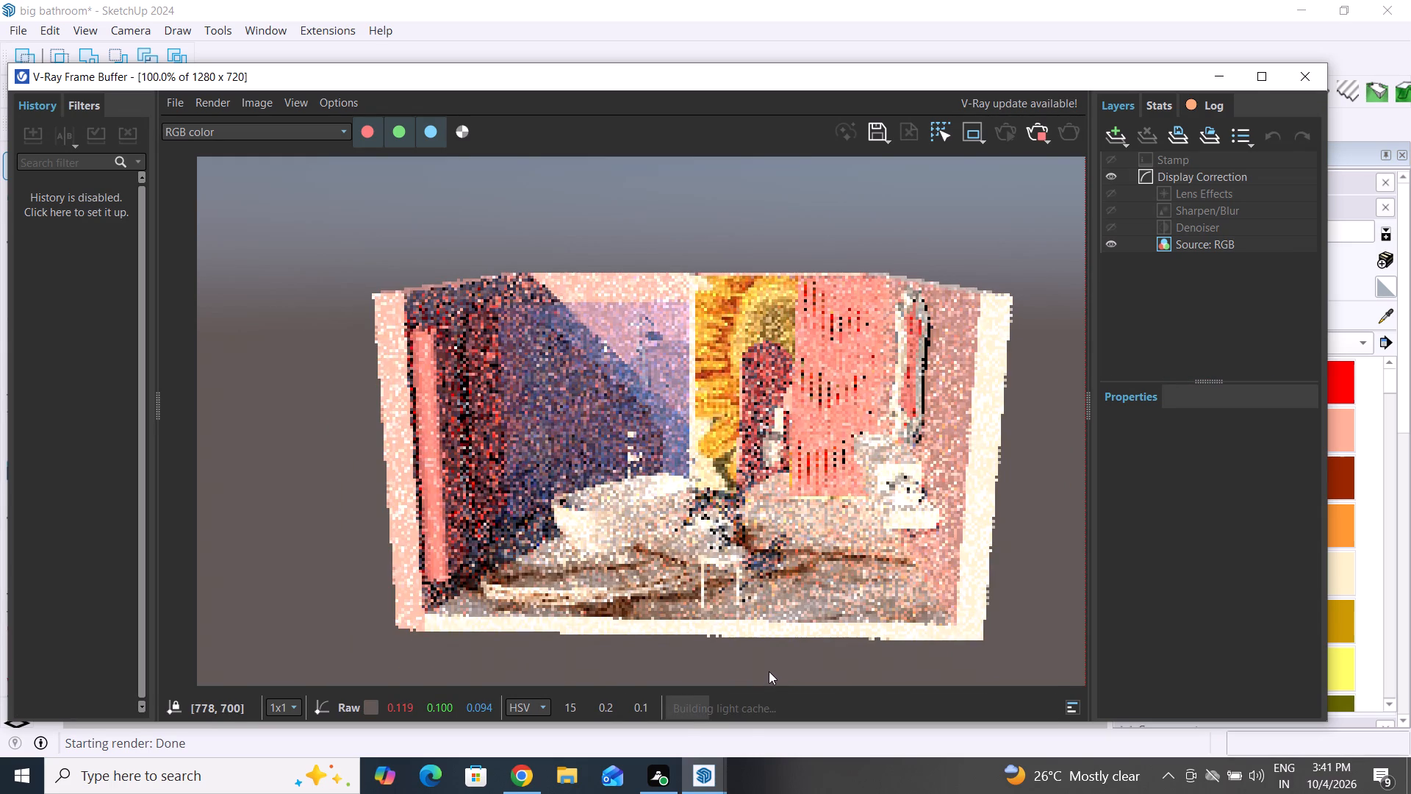
pyautogui.scroll(1, 769, 671)
pyautogui.scroll(-1, 801, 678)
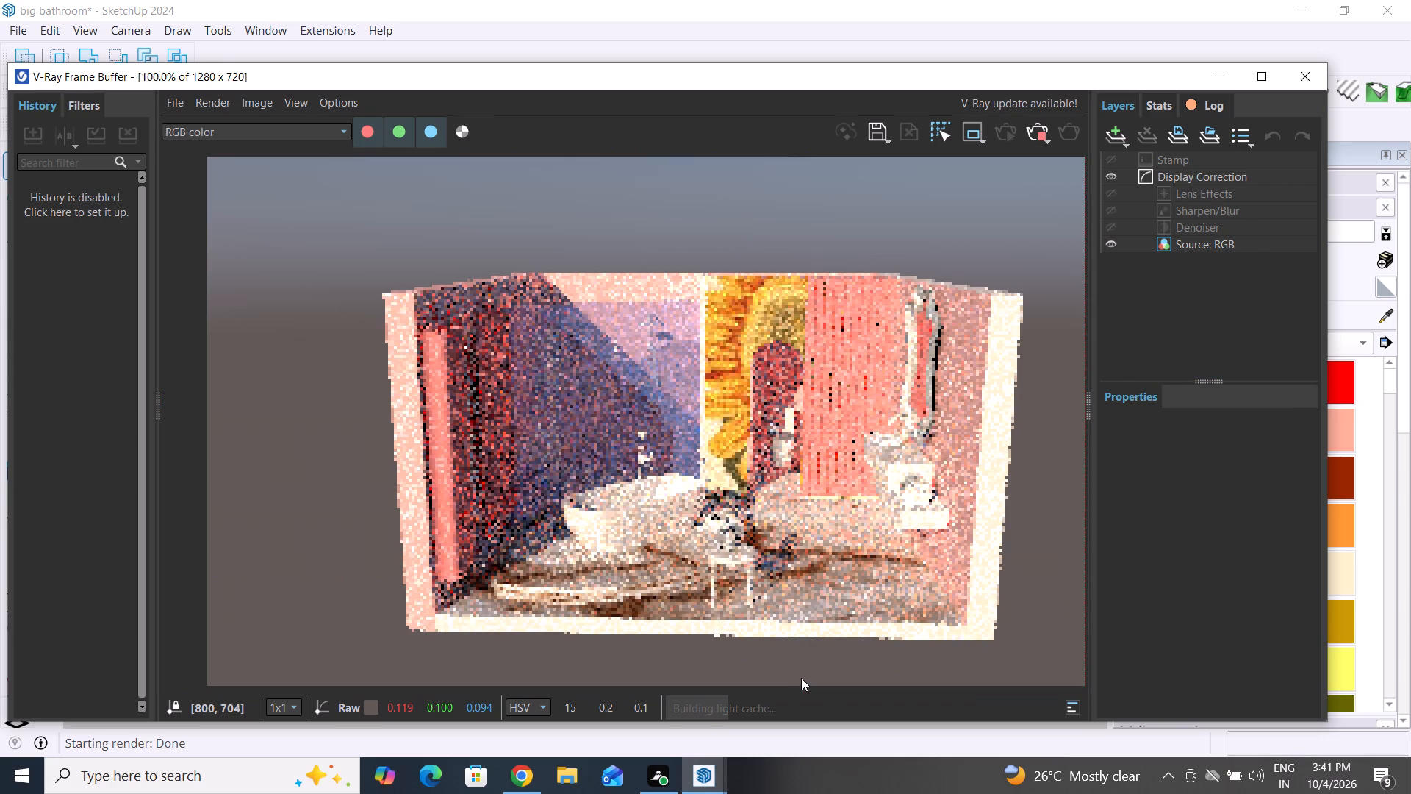
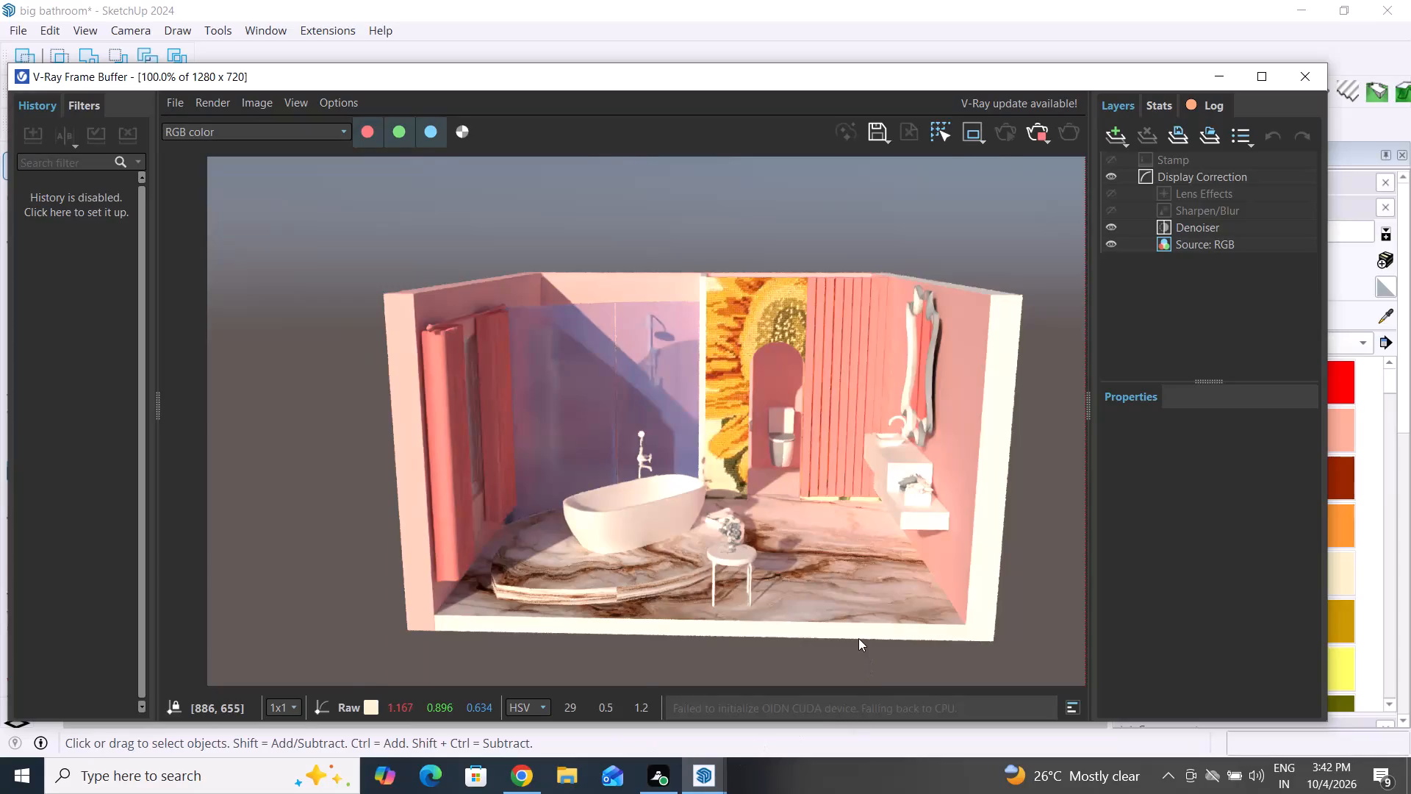
# Save the current render channel as a PNG named "big batroon image 2" in the Sketchup intership file folder.
pyautogui.scroll(1, 858, 638)
pyautogui.scroll(-2, 858, 638)
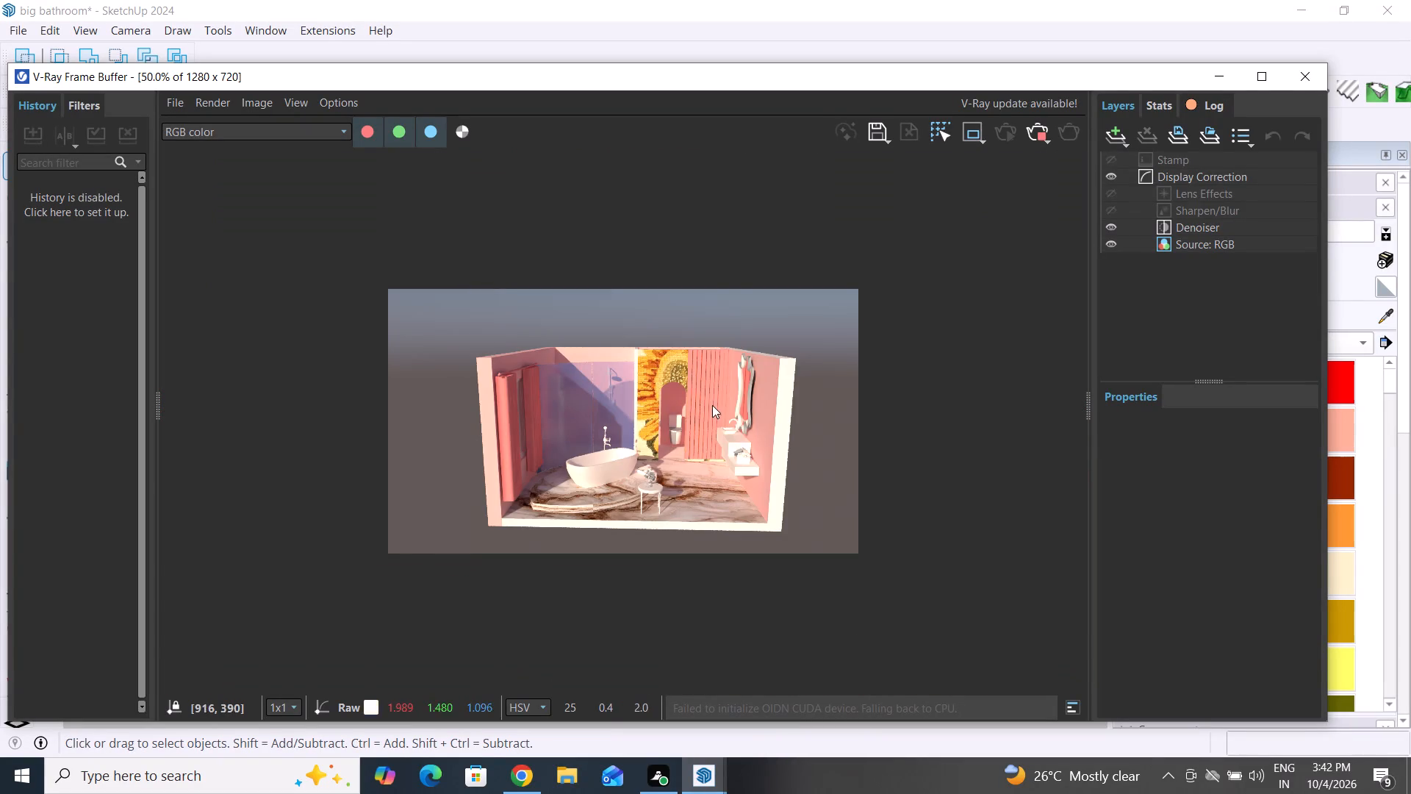
pyautogui.scroll(3, 666, 381)
pyautogui.scroll(-2, 625, 499)
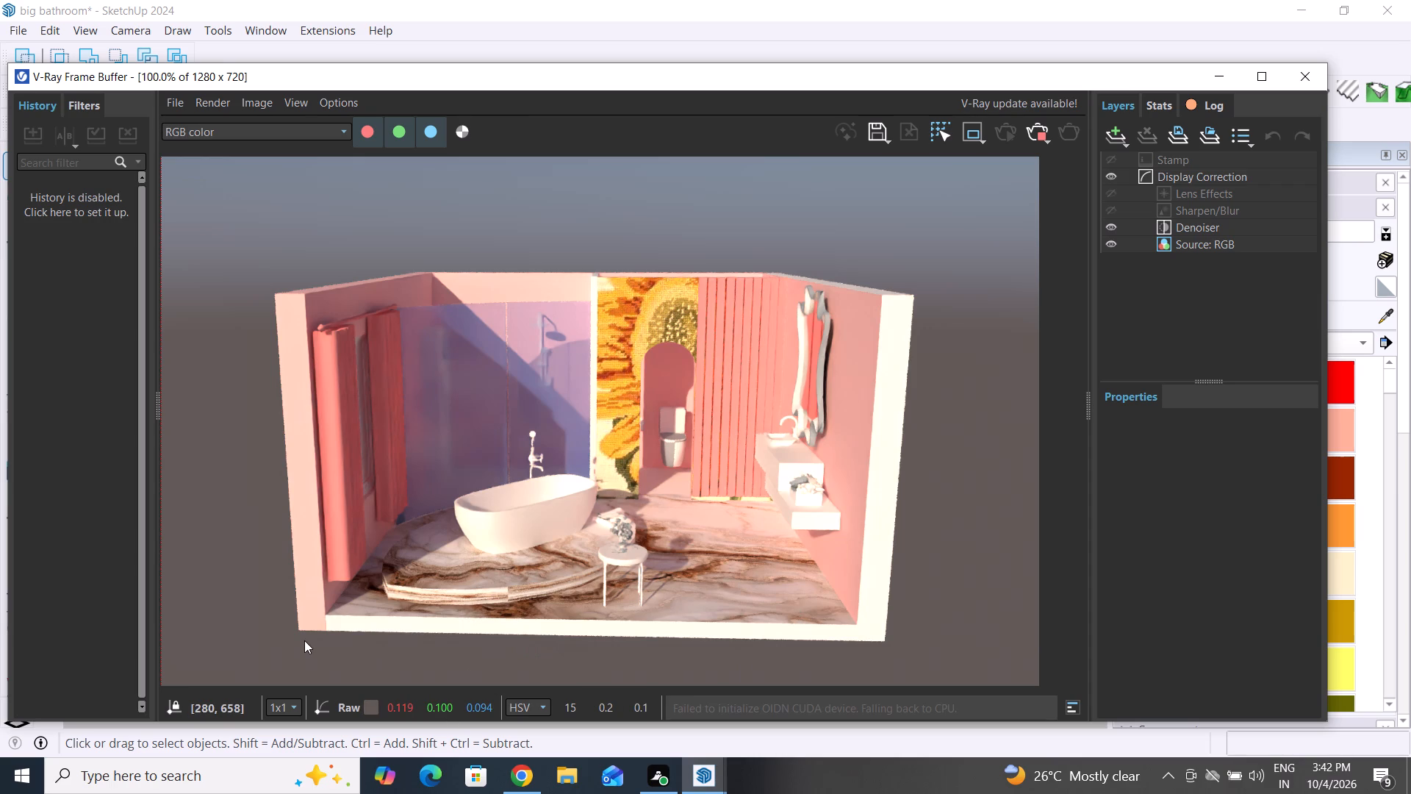
pyautogui.click(175, 100)
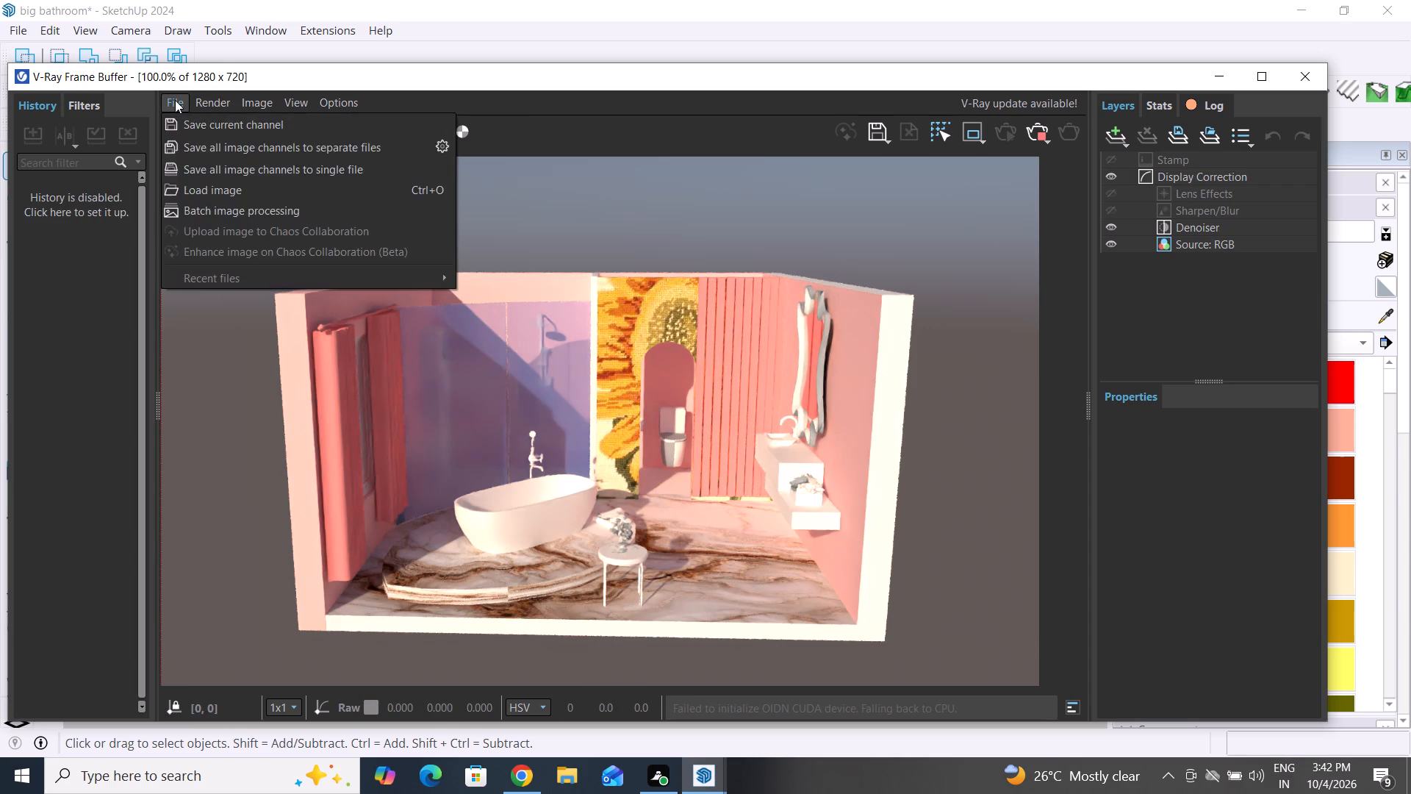
pyautogui.click(193, 124)
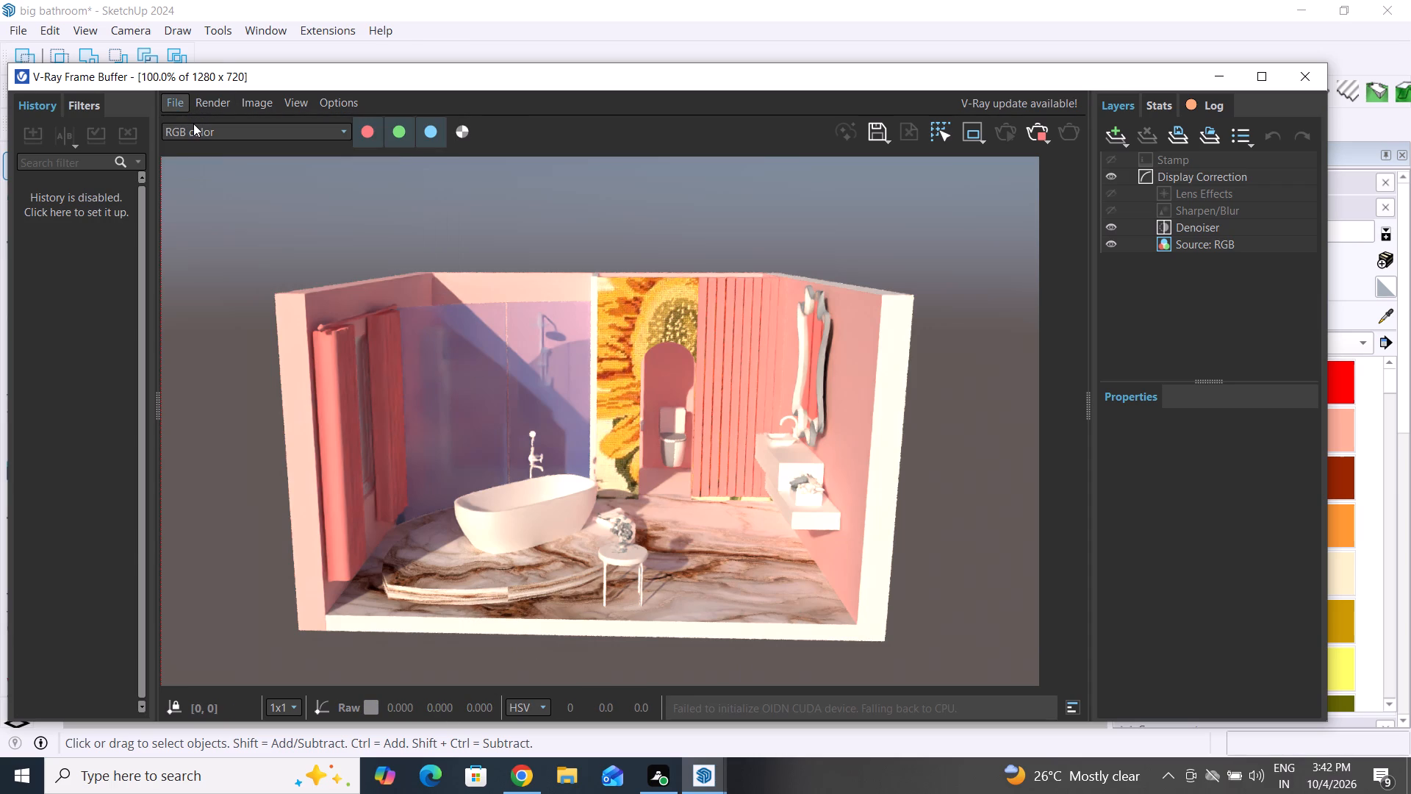
pyautogui.click(224, 464)
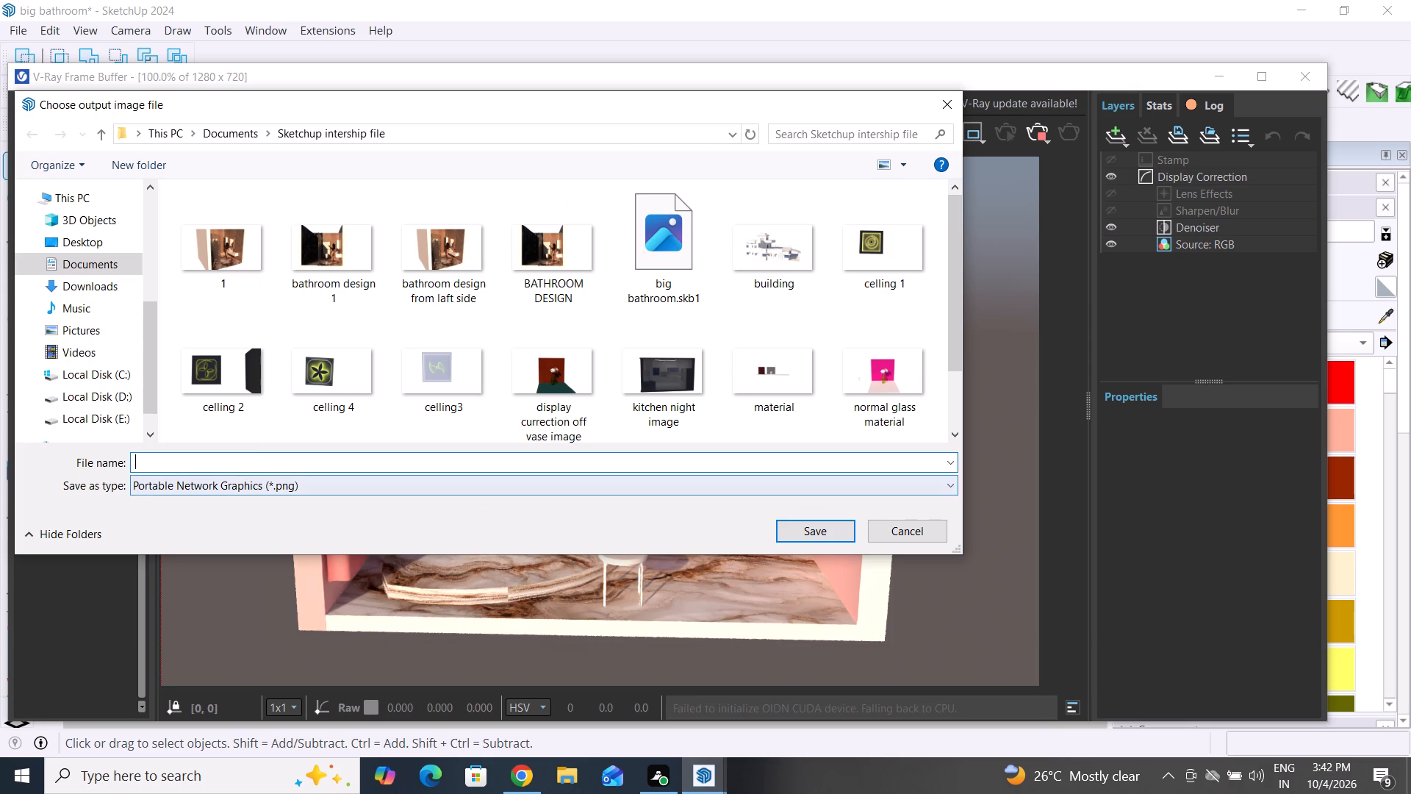
pyautogui.write('big ba')
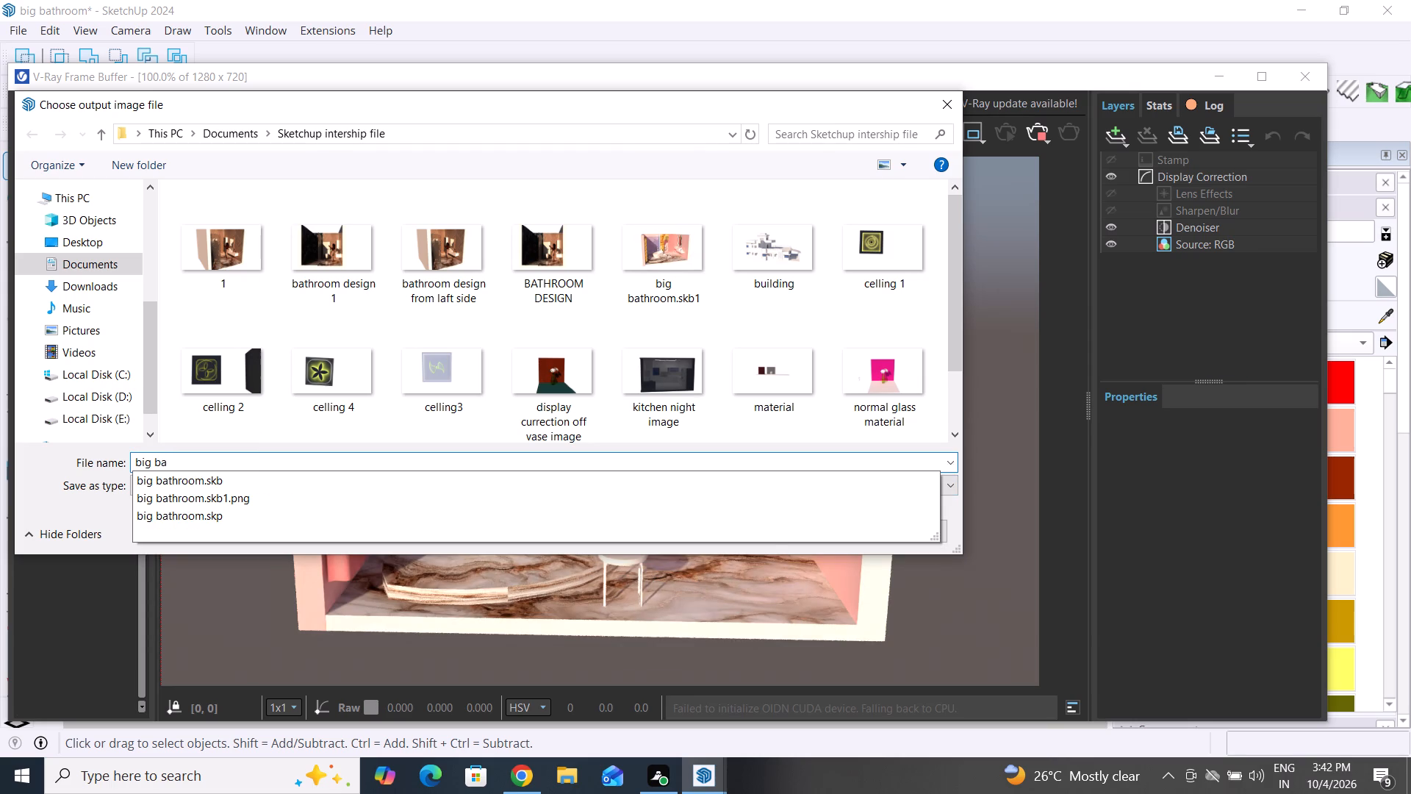
pyautogui.write('troon m')
pyautogui.press('BackSpace')
pyautogui.write('image')
pyautogui.press('space')
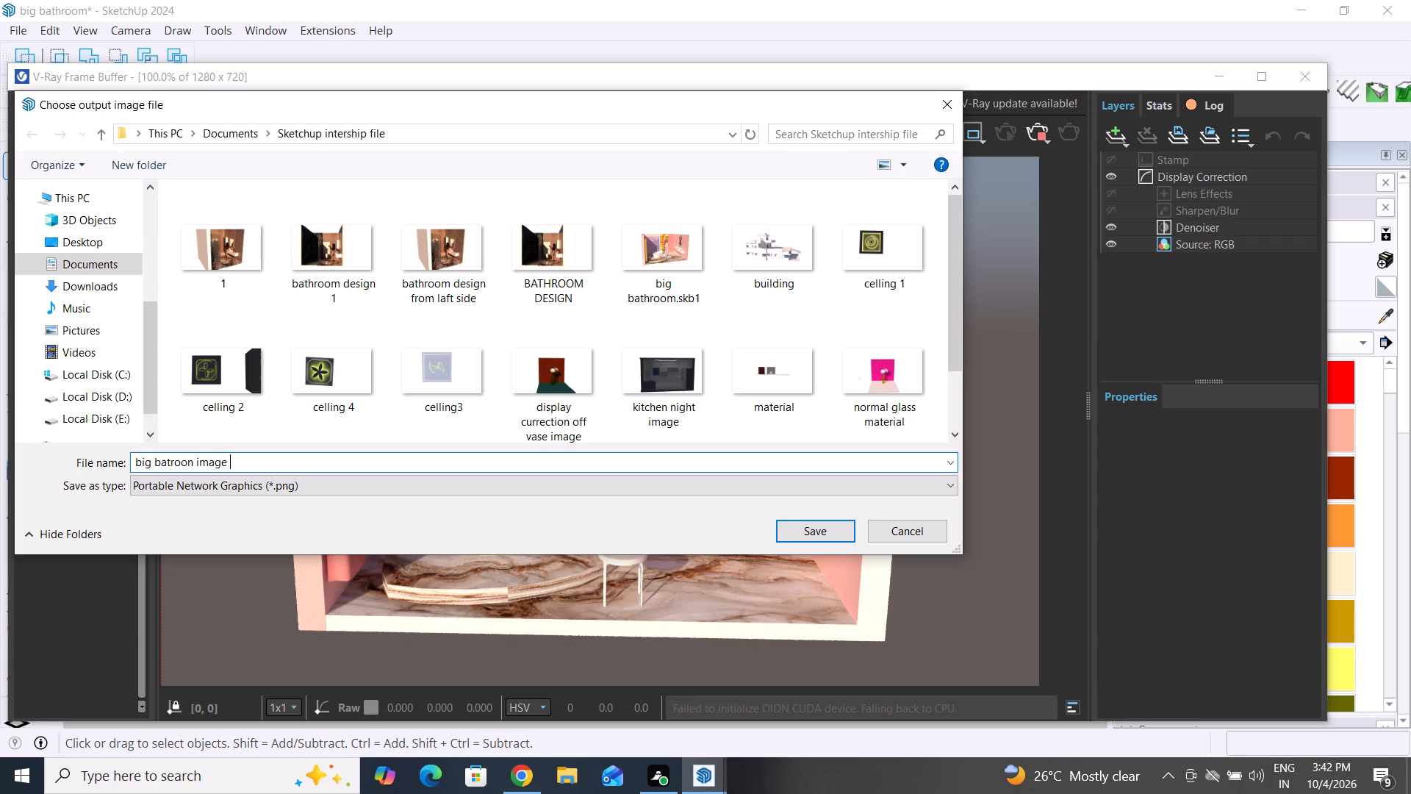
pyautogui.press('2')
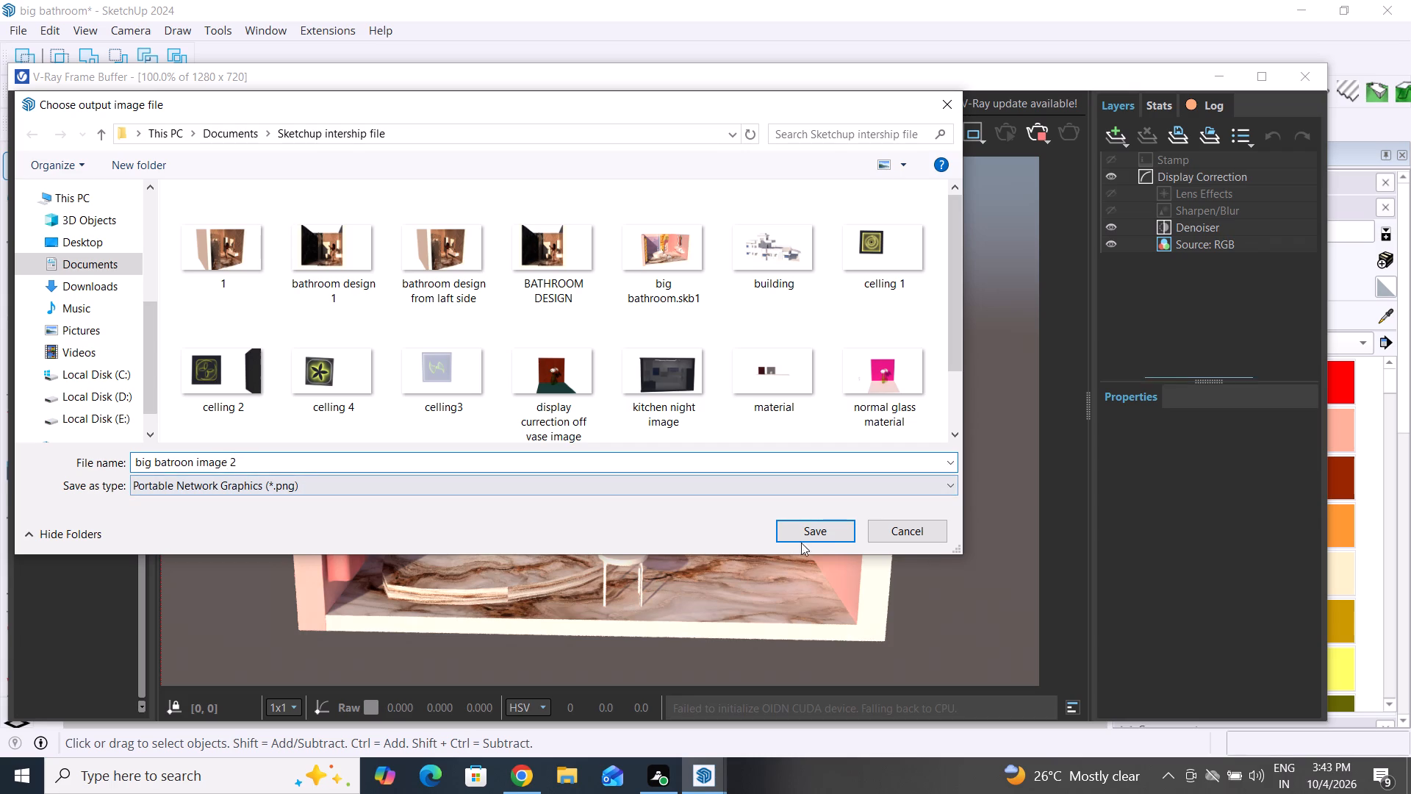
pyautogui.click(808, 527)
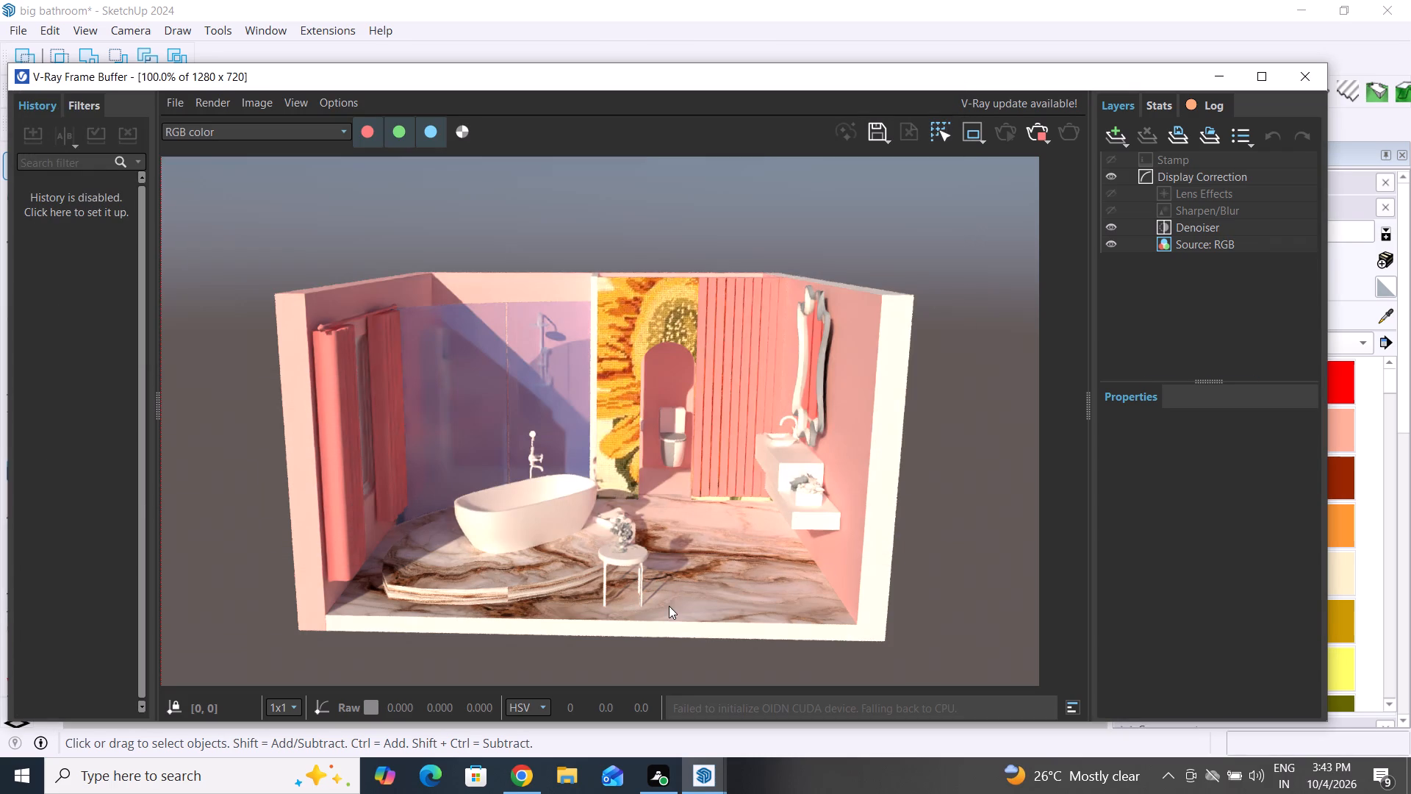
# Open the saved image "big batroon image 2" from File Explorer to inspect it, and close the viewer and Explorer window.
pyautogui.scroll(-2, 669, 606)
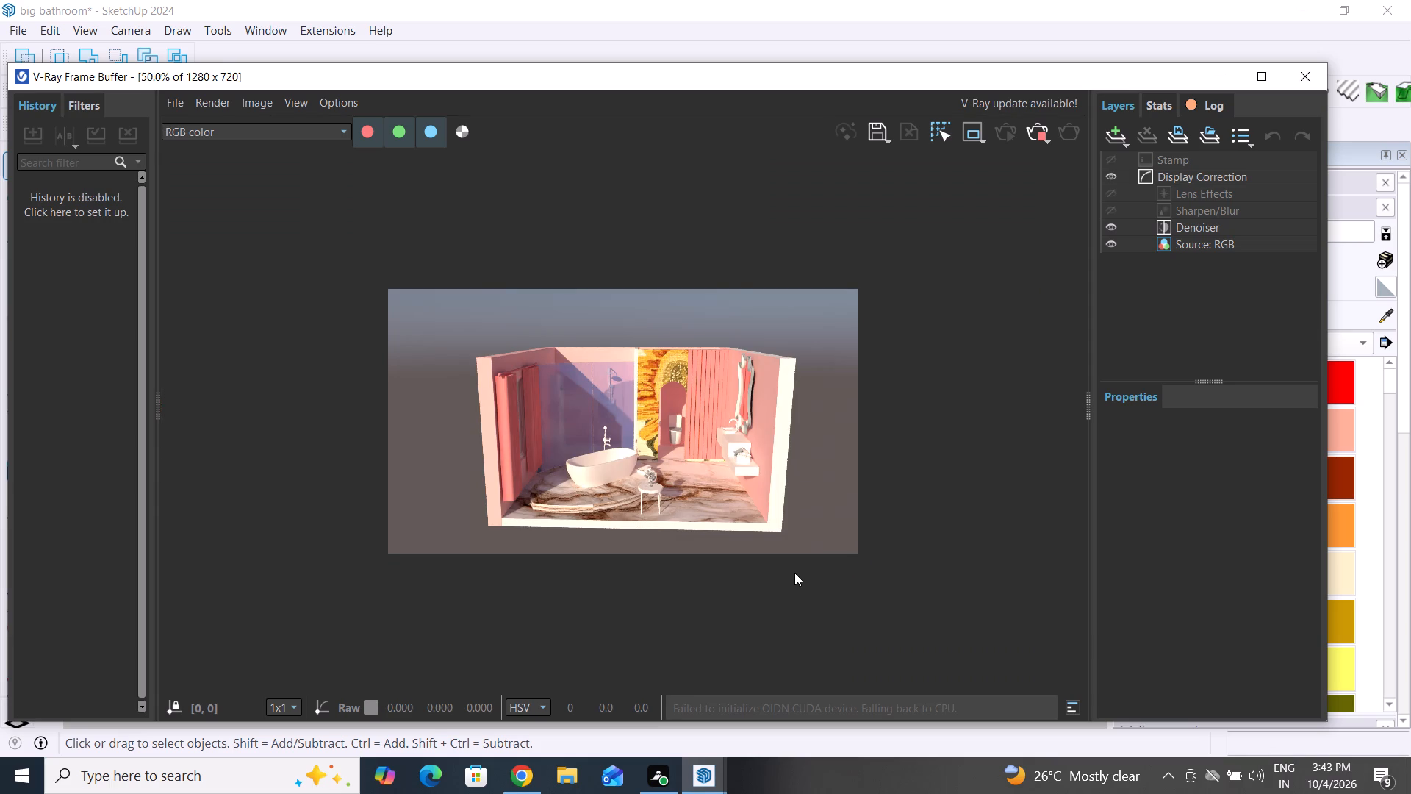
pyautogui.scroll(2, 794, 573)
pyautogui.scroll(-1, 794, 573)
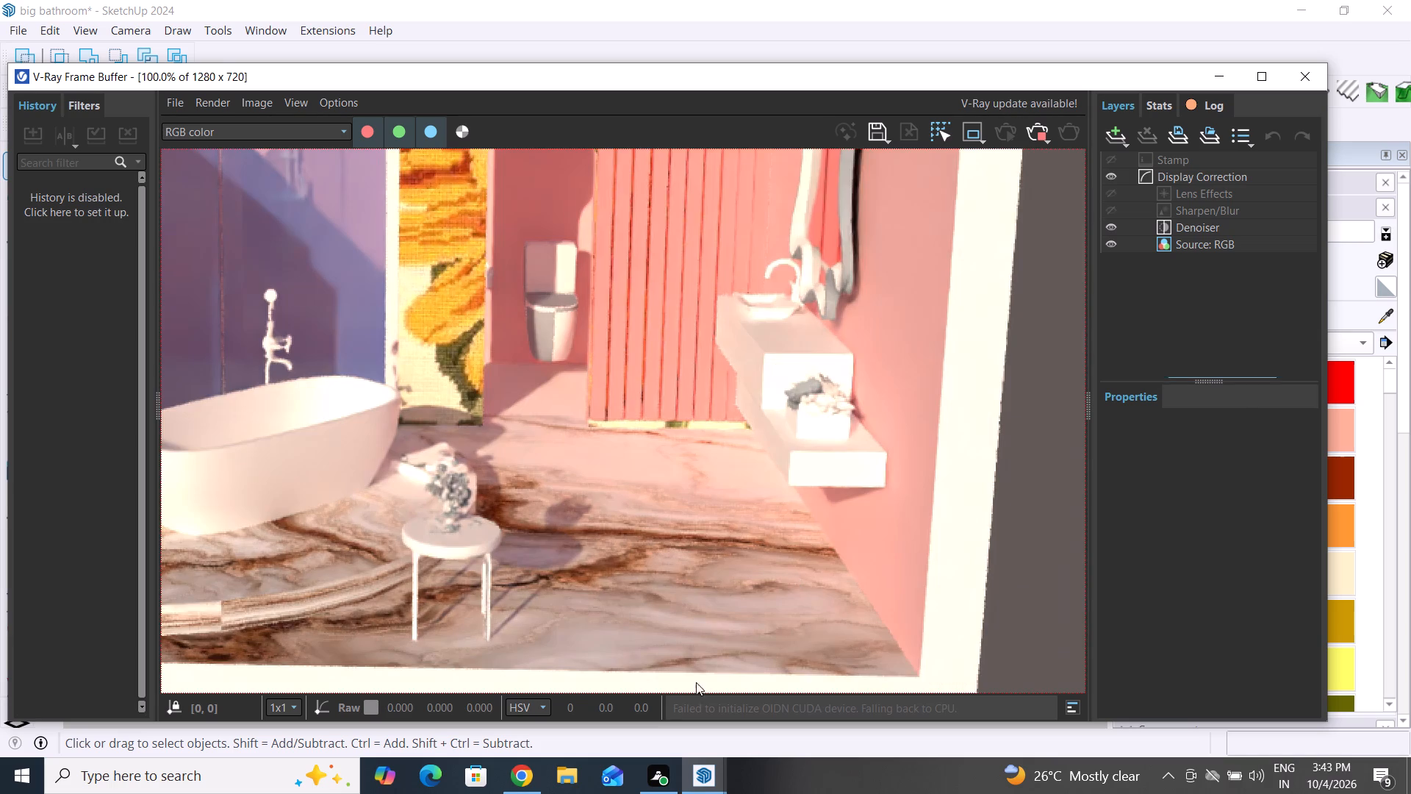
pyautogui.click(564, 776)
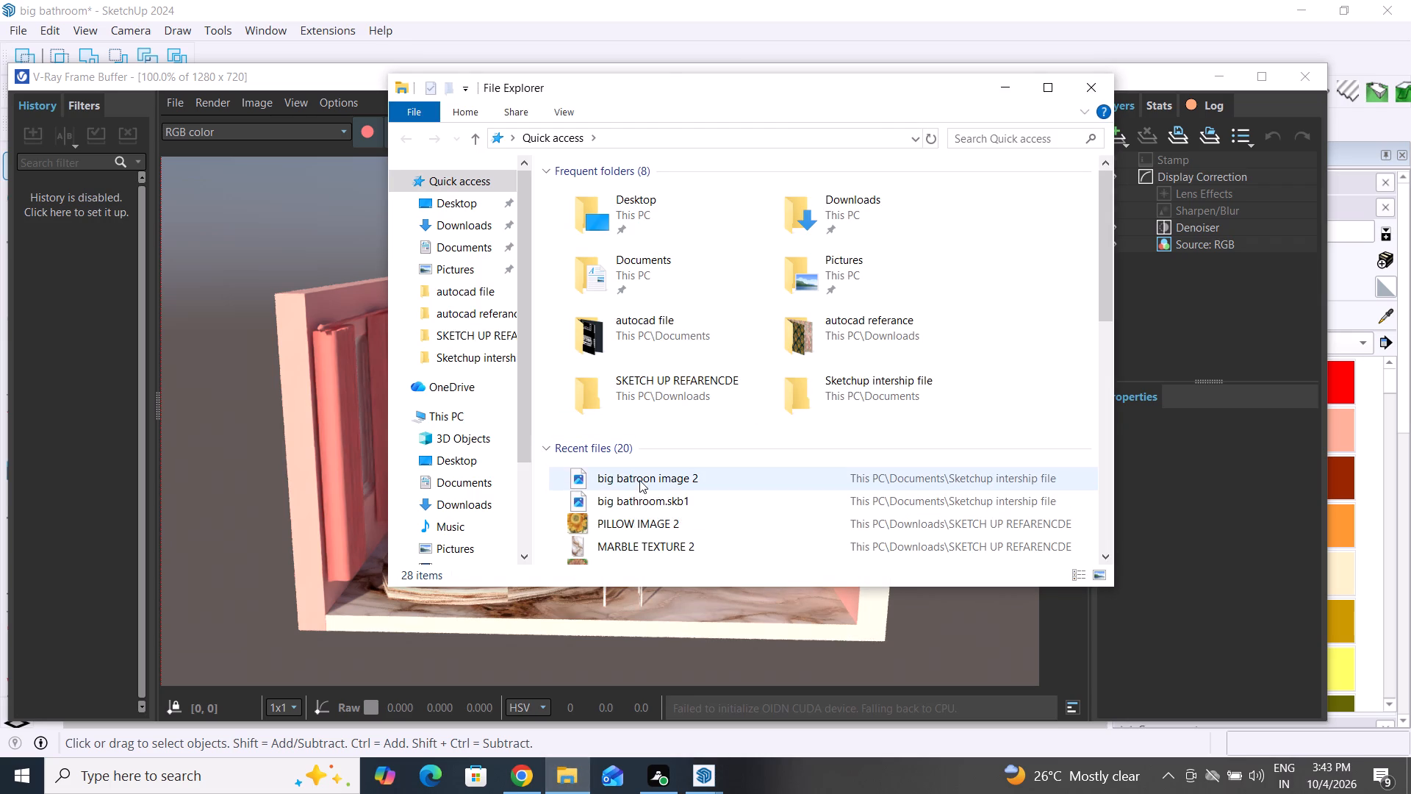
pyautogui.doubleClick(639, 480)
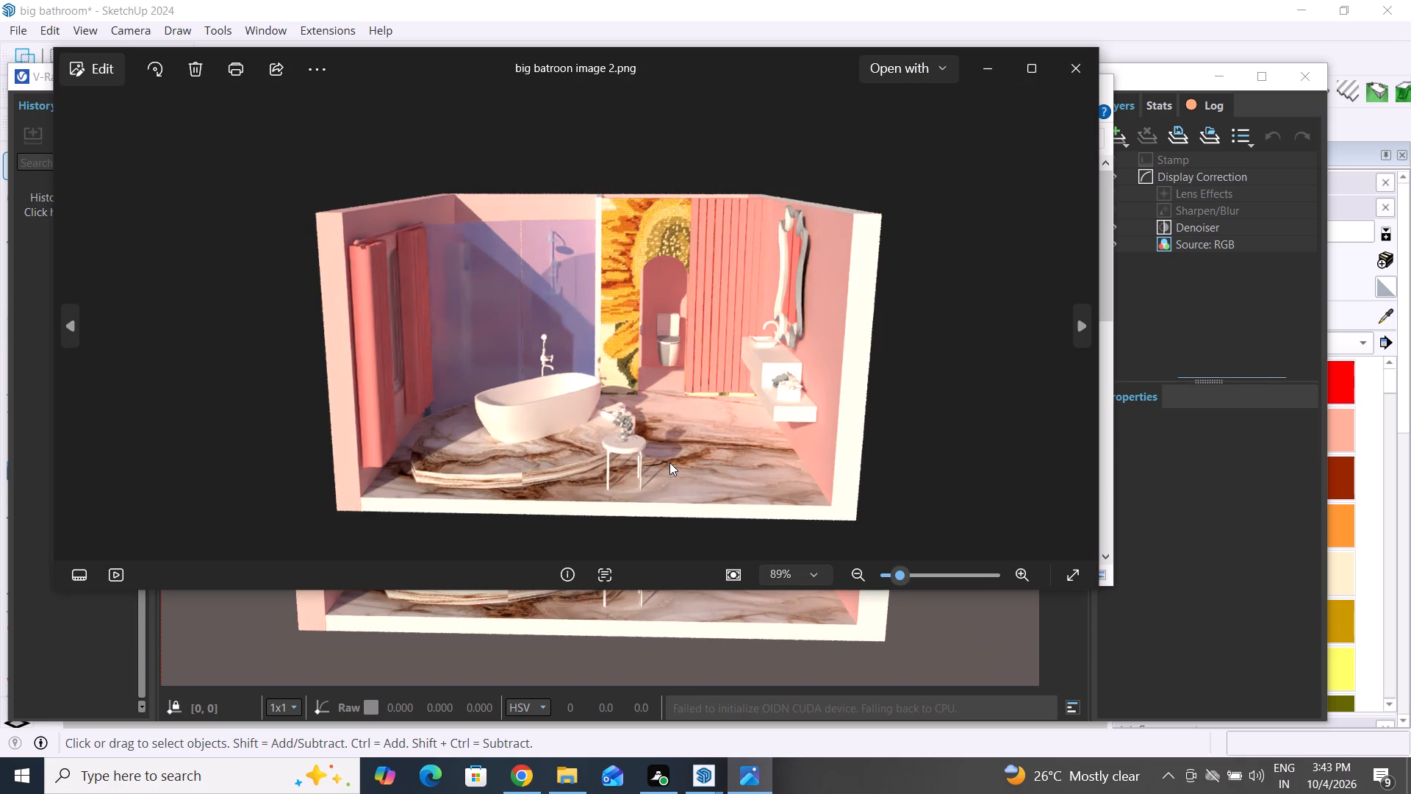
pyautogui.scroll(1, 669, 462)
pyautogui.scroll(-2, 669, 462)
pyautogui.click(1066, 63)
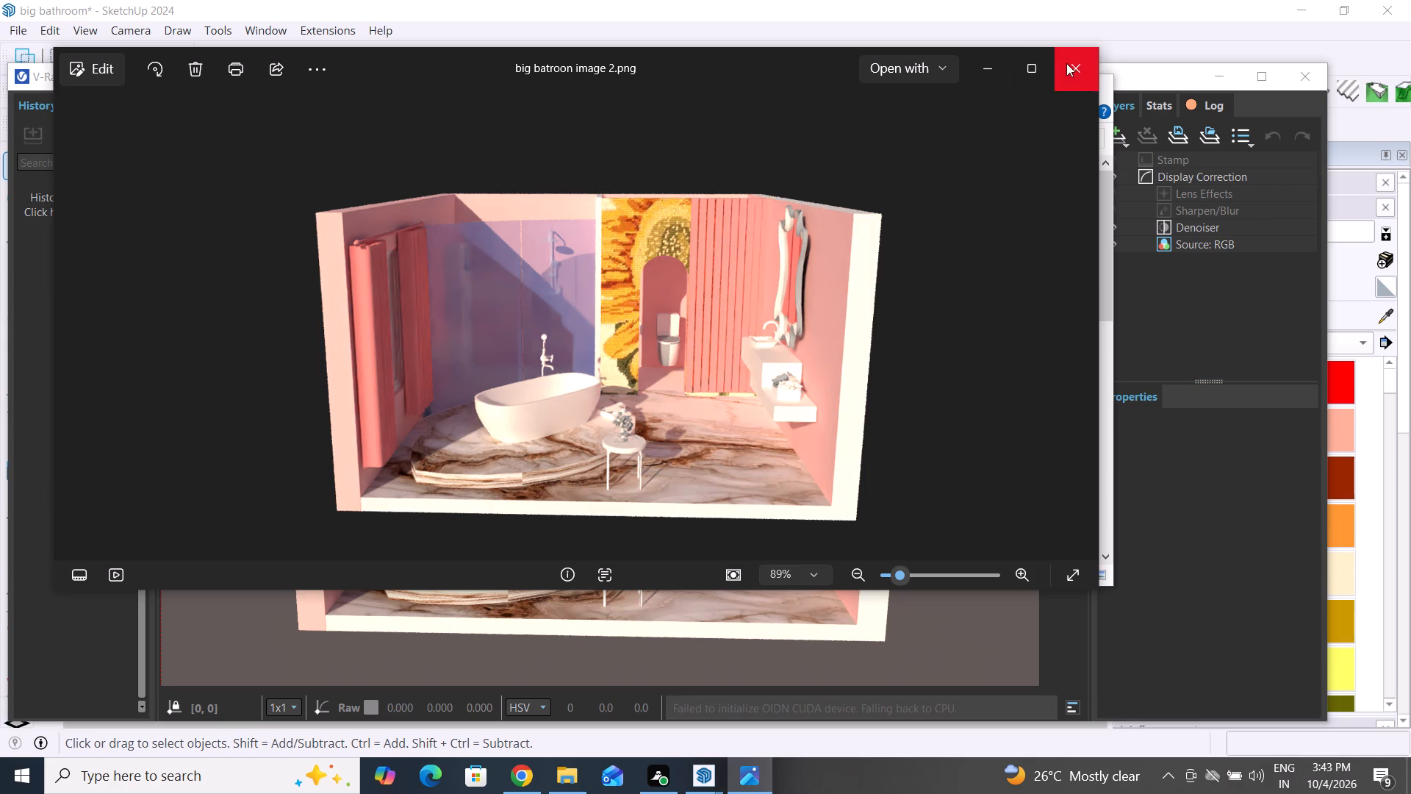
pyautogui.click(1082, 92)
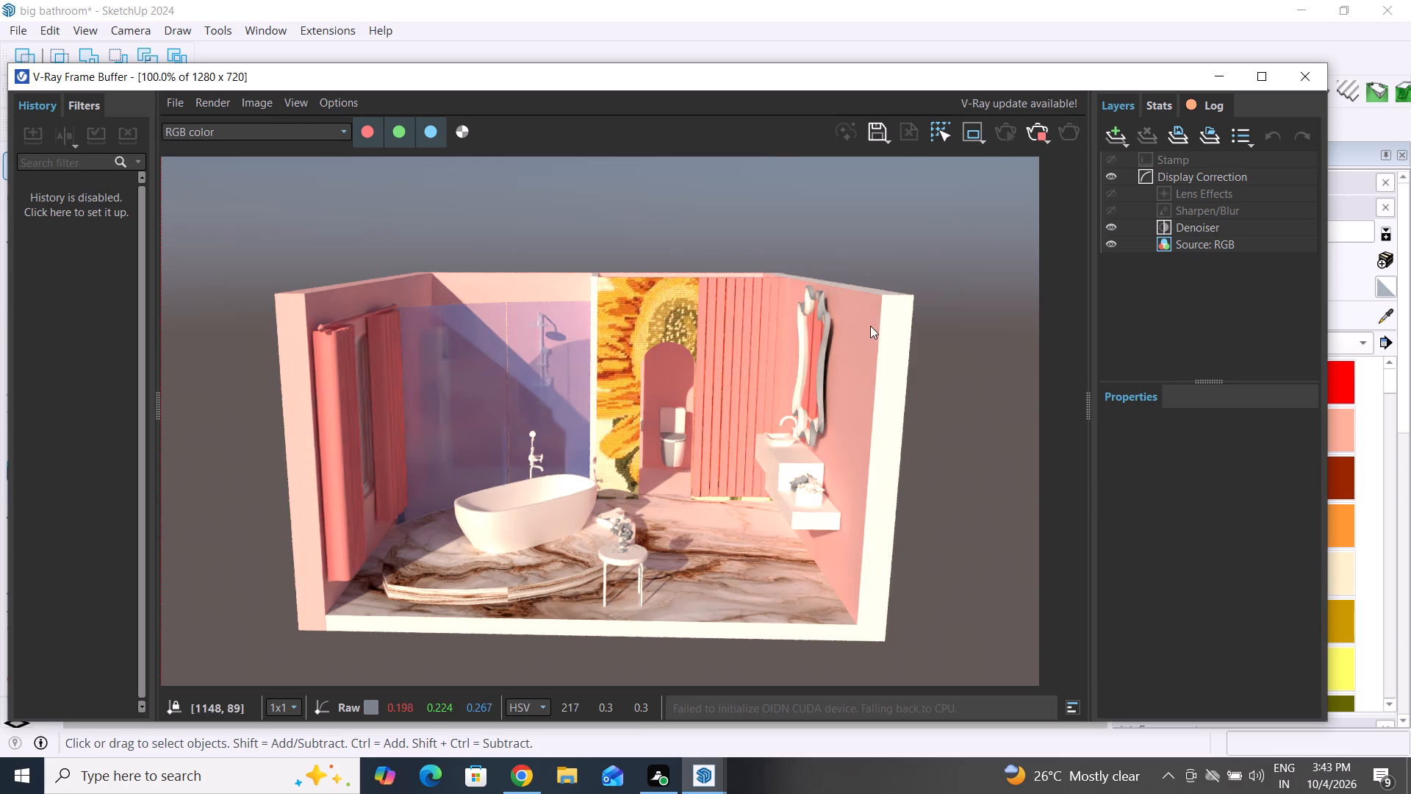
# Close the V-Ray Frame Buffer to return to the bathroom model.
pyautogui.click(1290, 74)
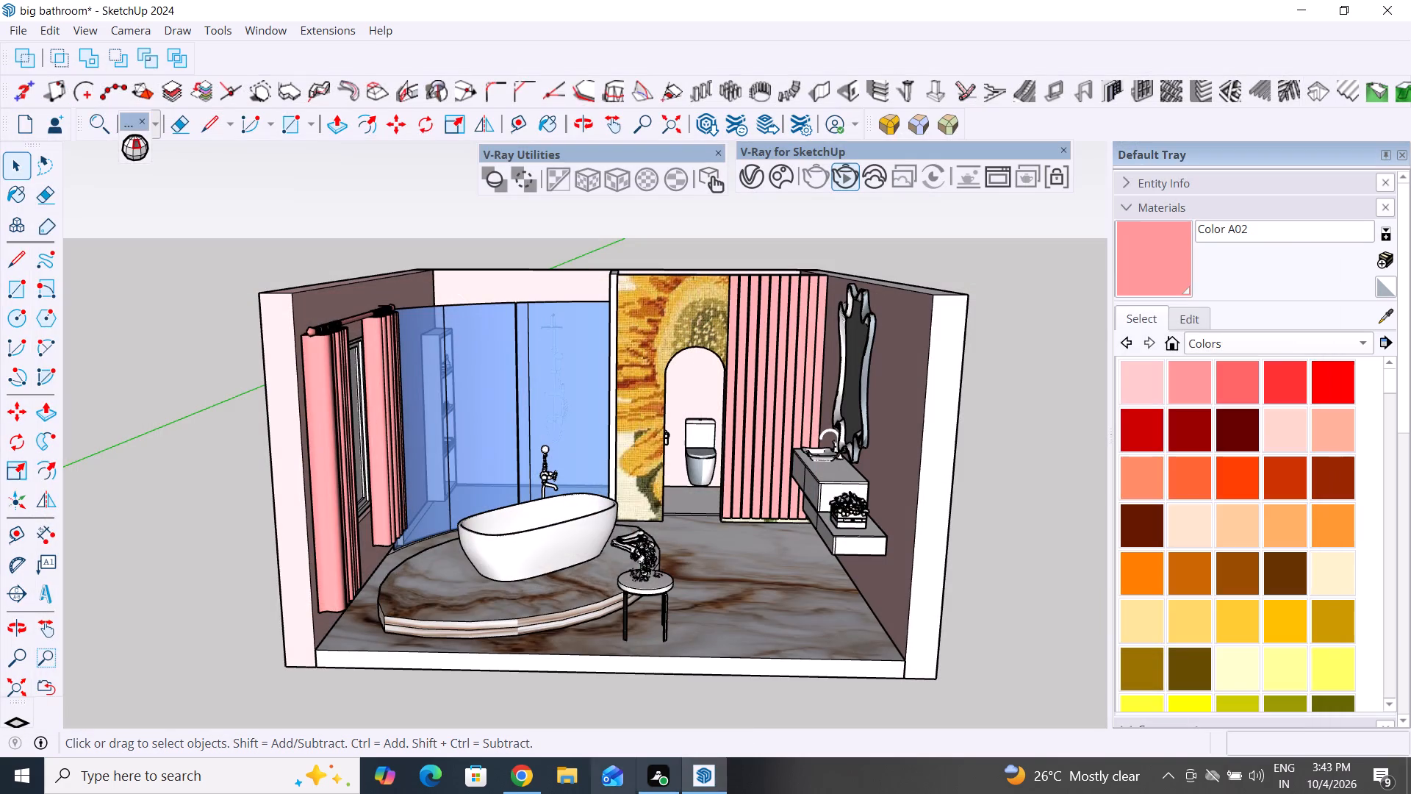